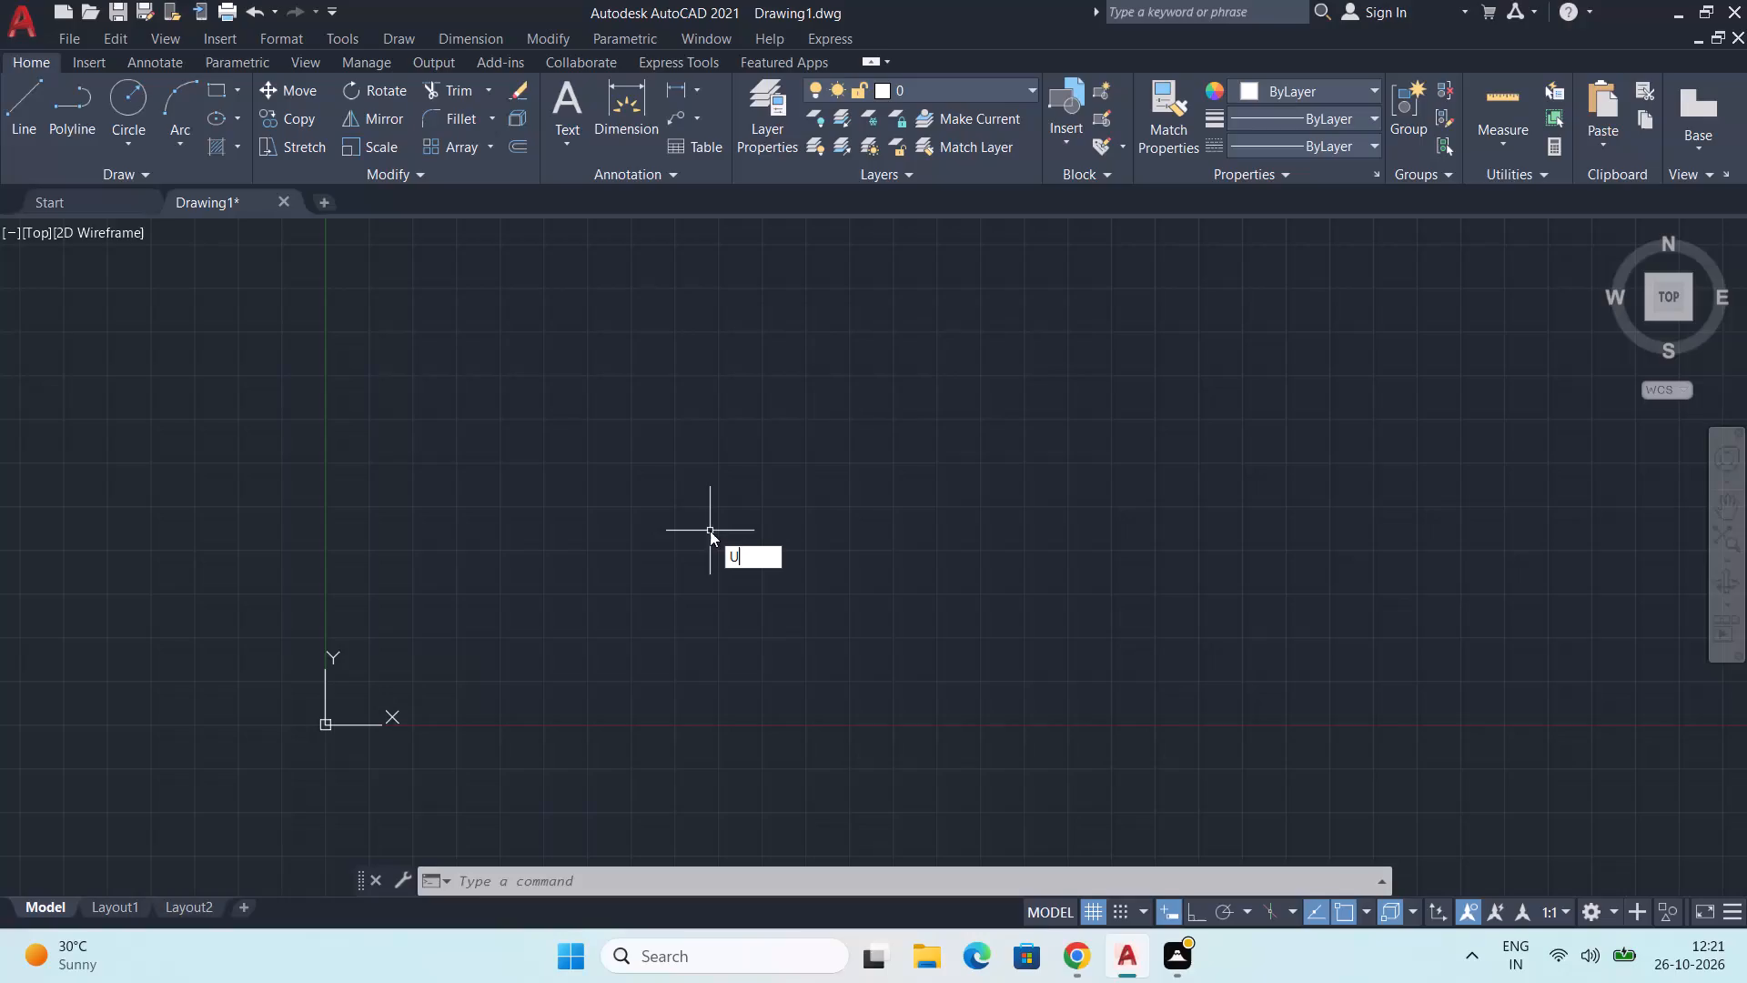
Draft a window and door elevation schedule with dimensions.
Review the drawing units settings without changing them.
key("n")
key("Return")
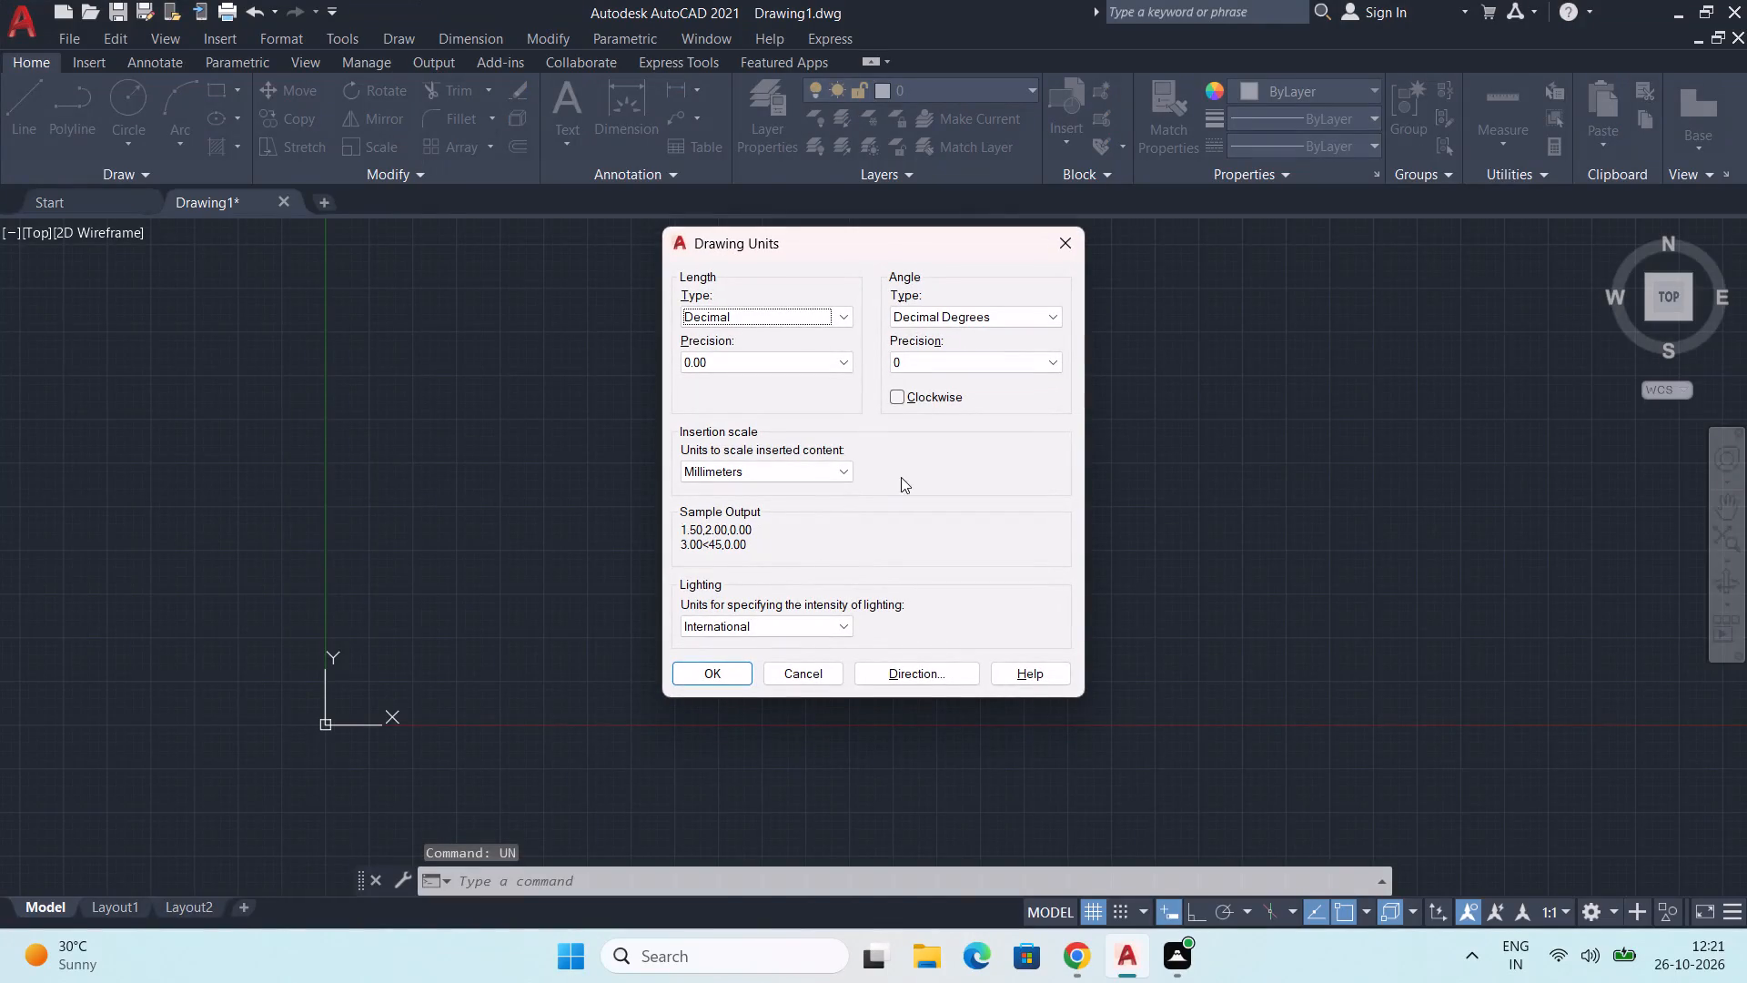
left_click(1065, 240)
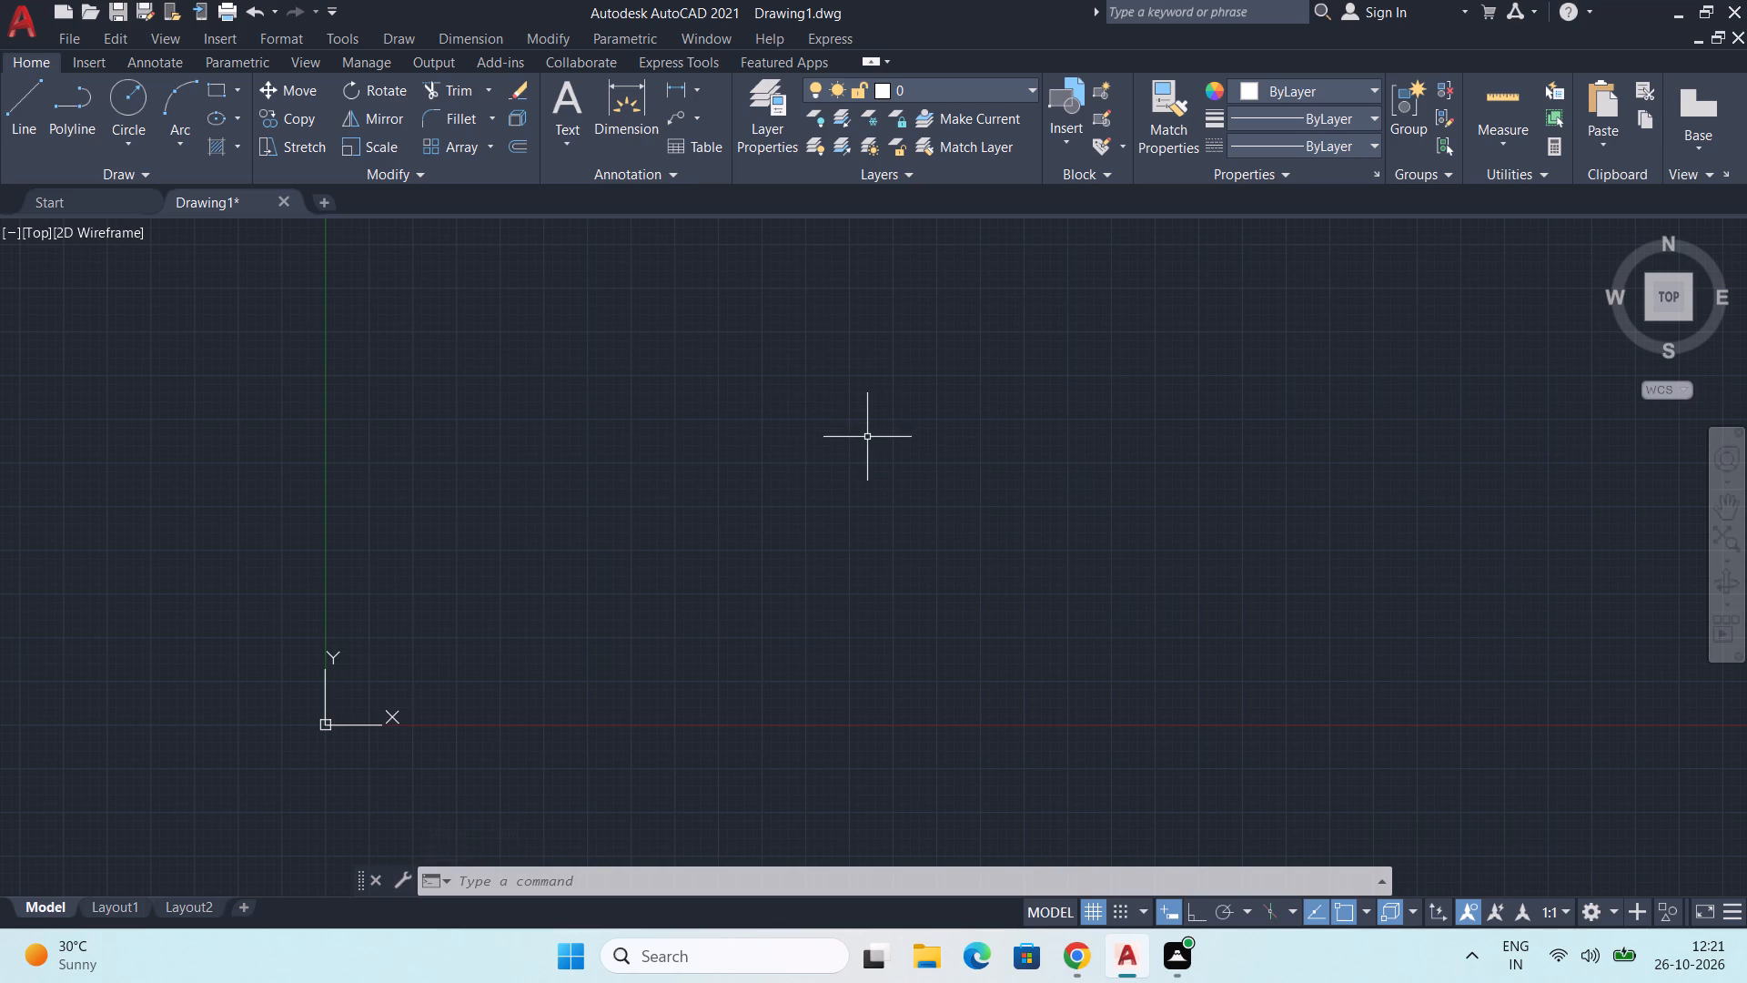
Draw a rectangle 4498 mm wide and 2600 mm high, starting above and to the right of the origin.
left_click(209, 90)
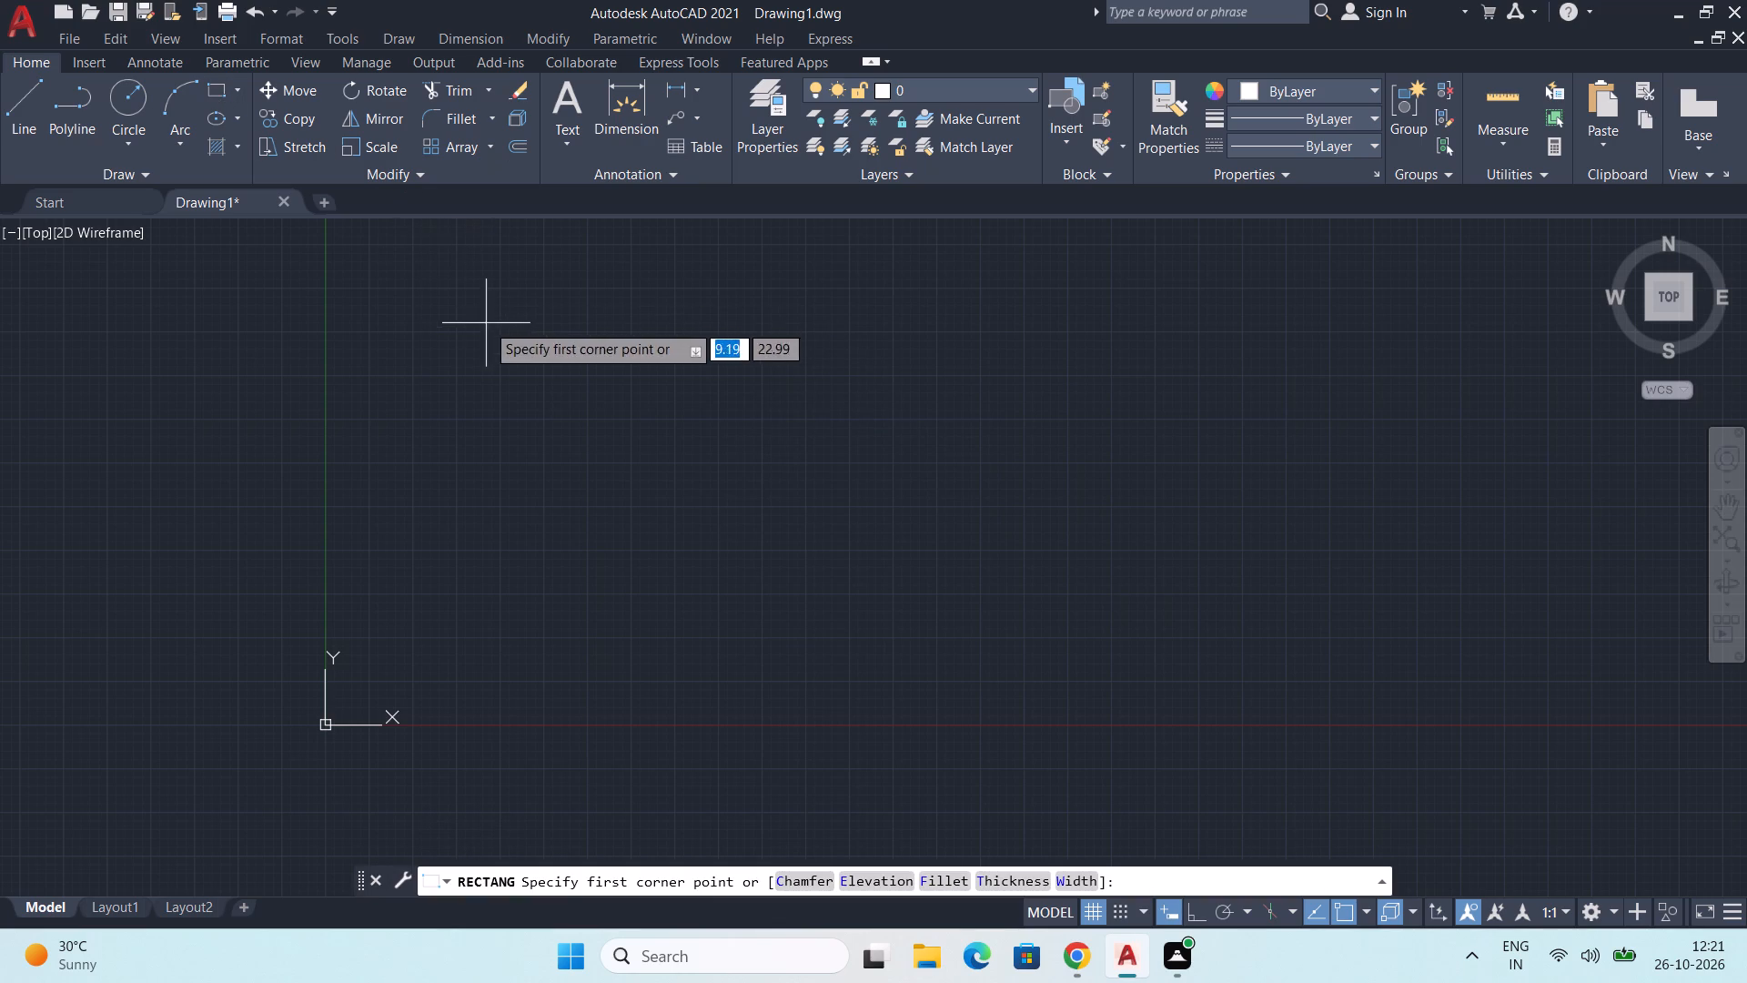
left_click(512, 271)
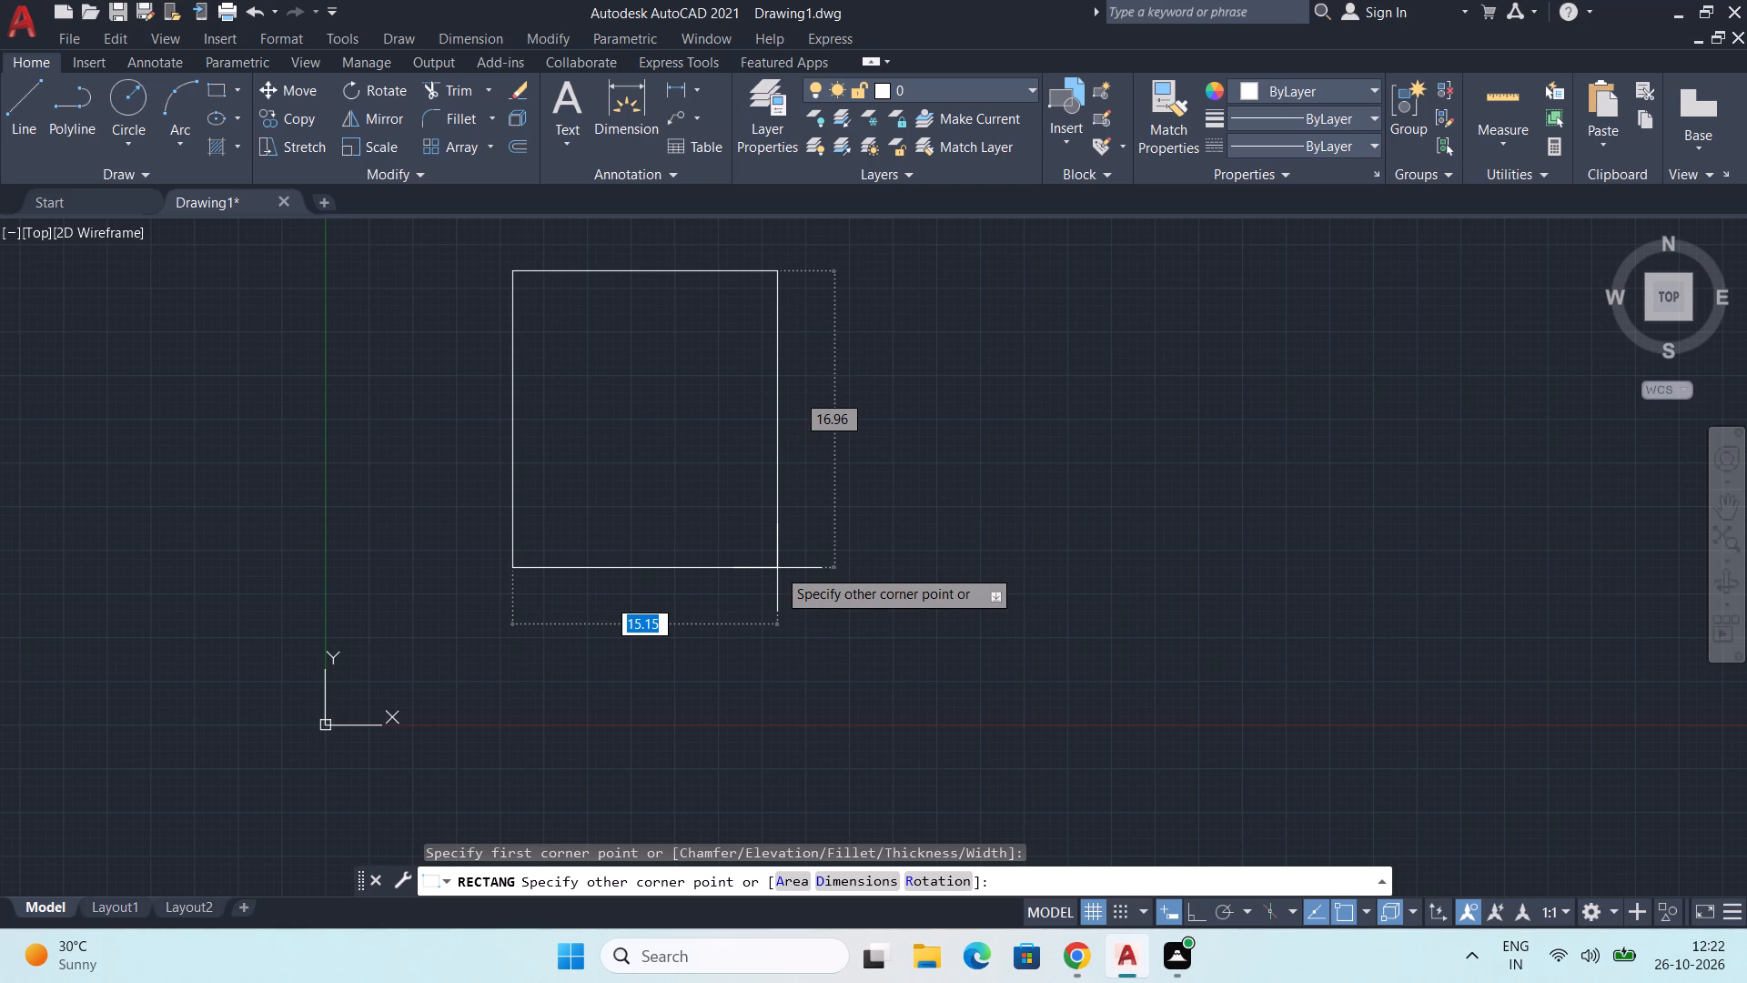
type("4498")
key("Tab")
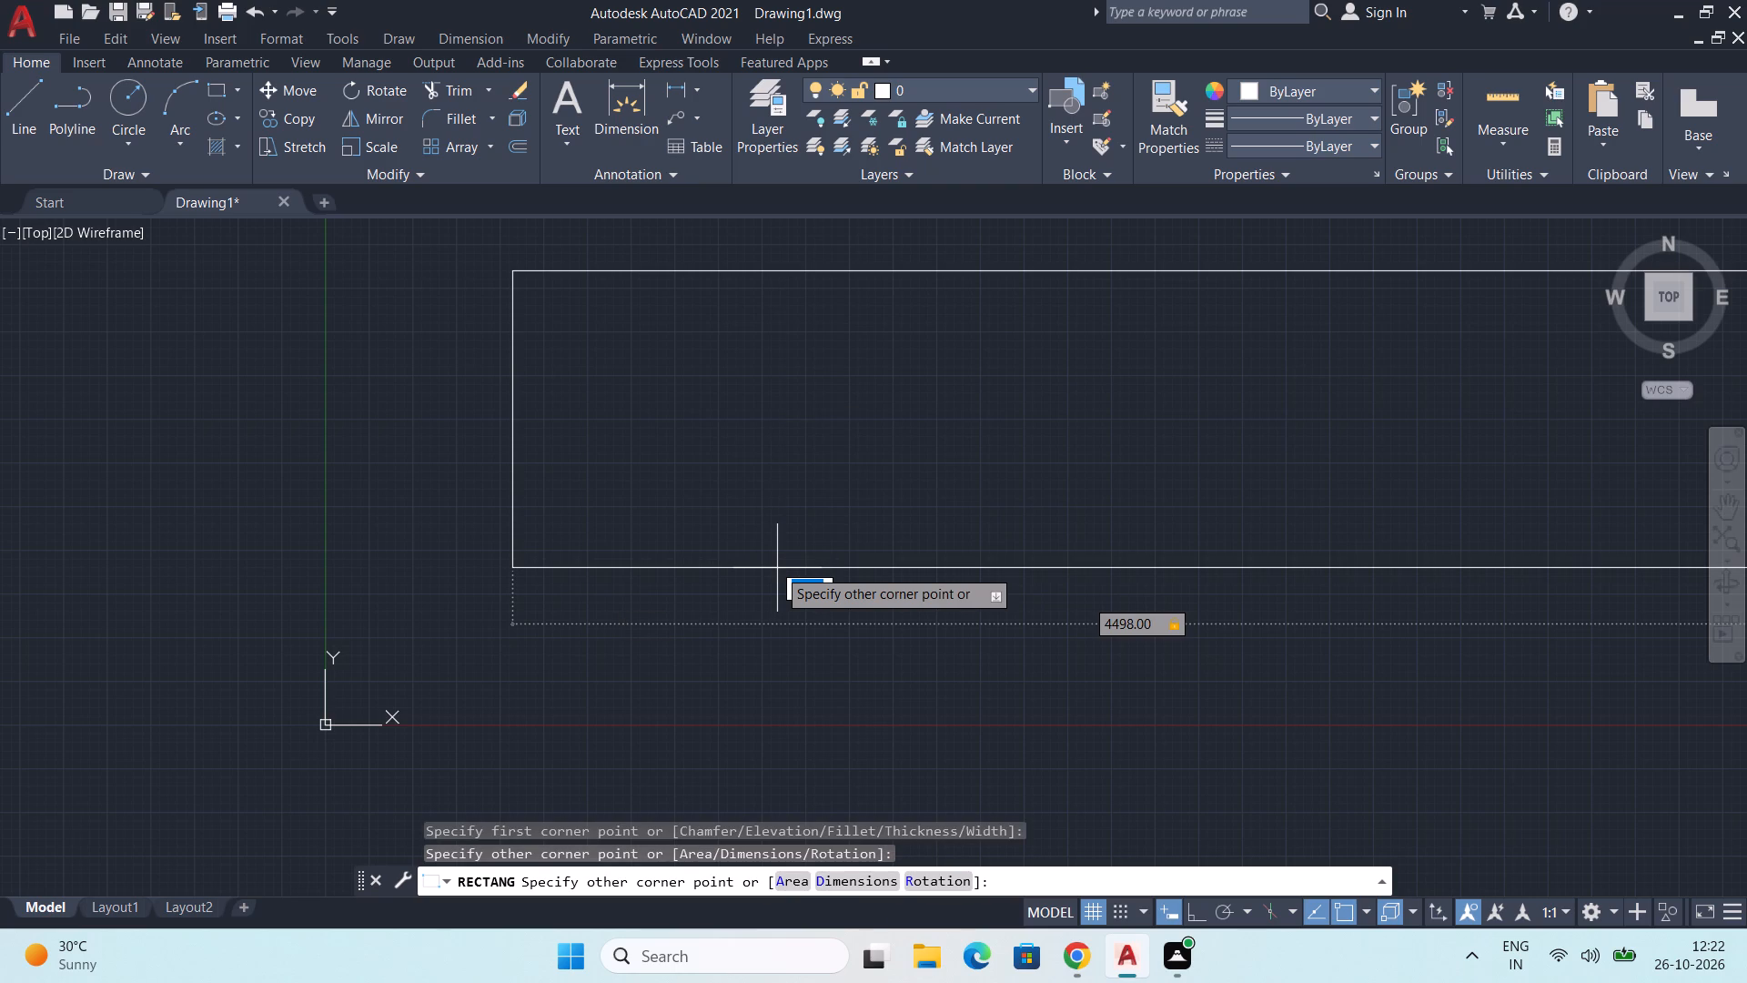
type("2600")
key("Return")
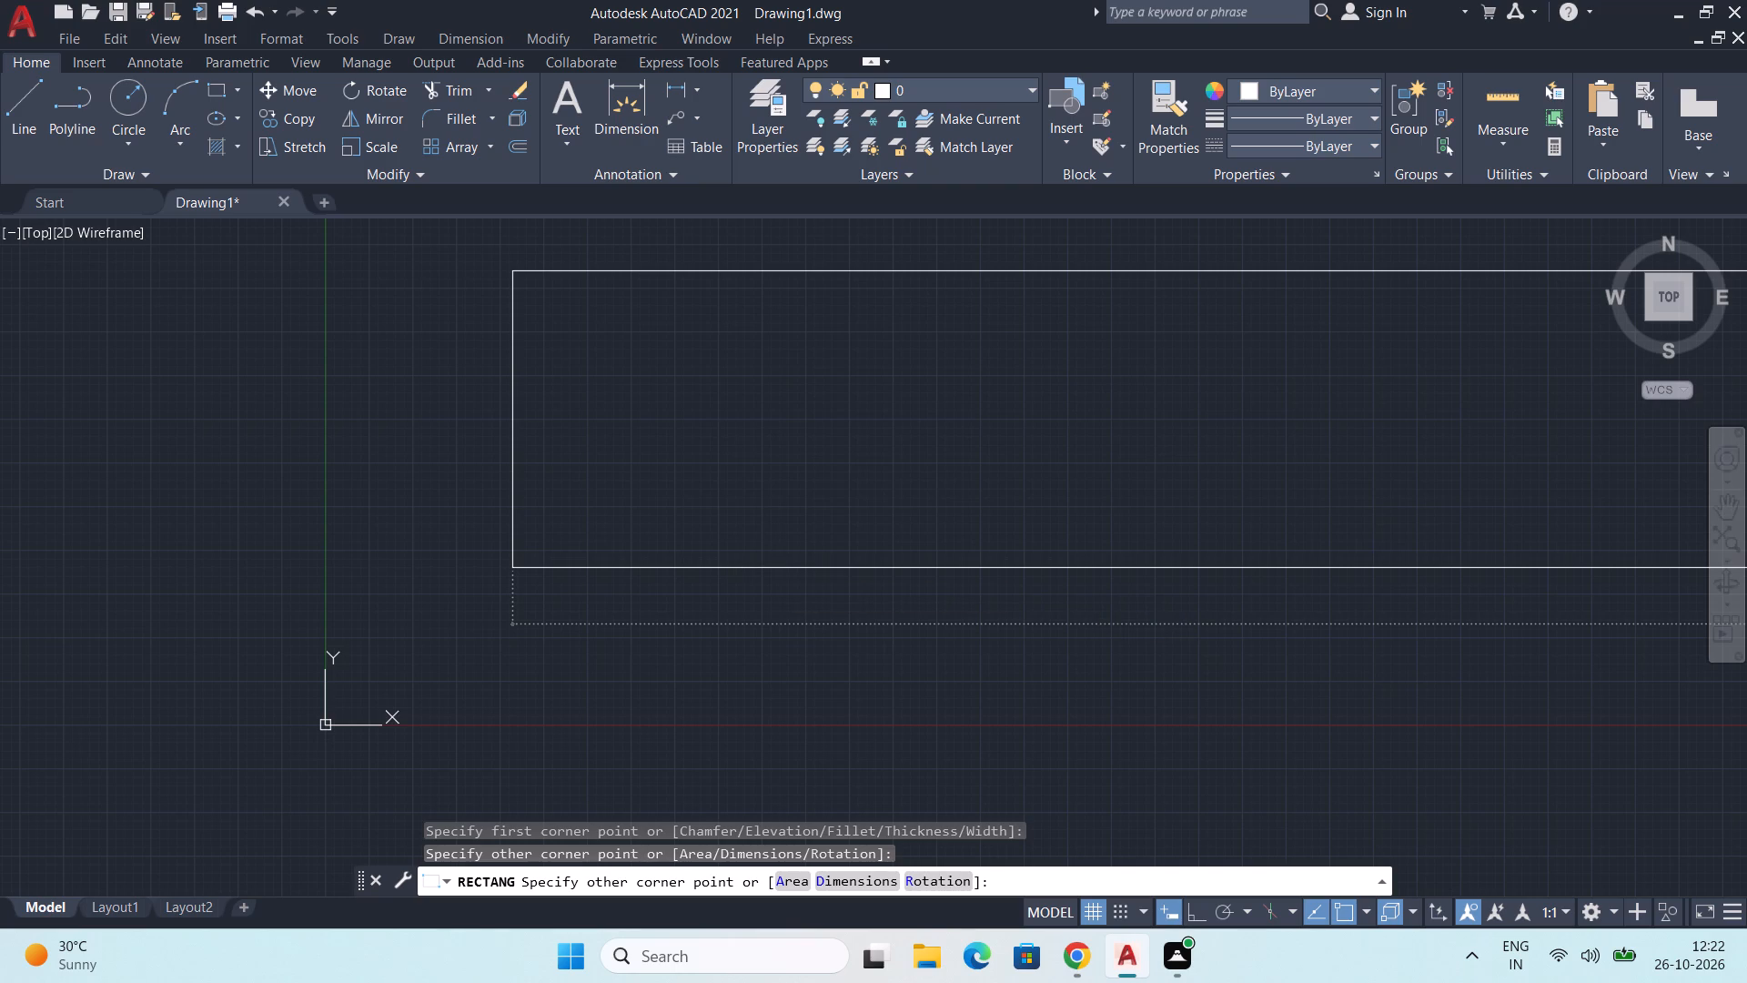
Measure the rectangle's width and height with the quick measure tool.
scroll(1220, 515, "down", 6)
middle_click_drag(1379, 619, 1379, 610)
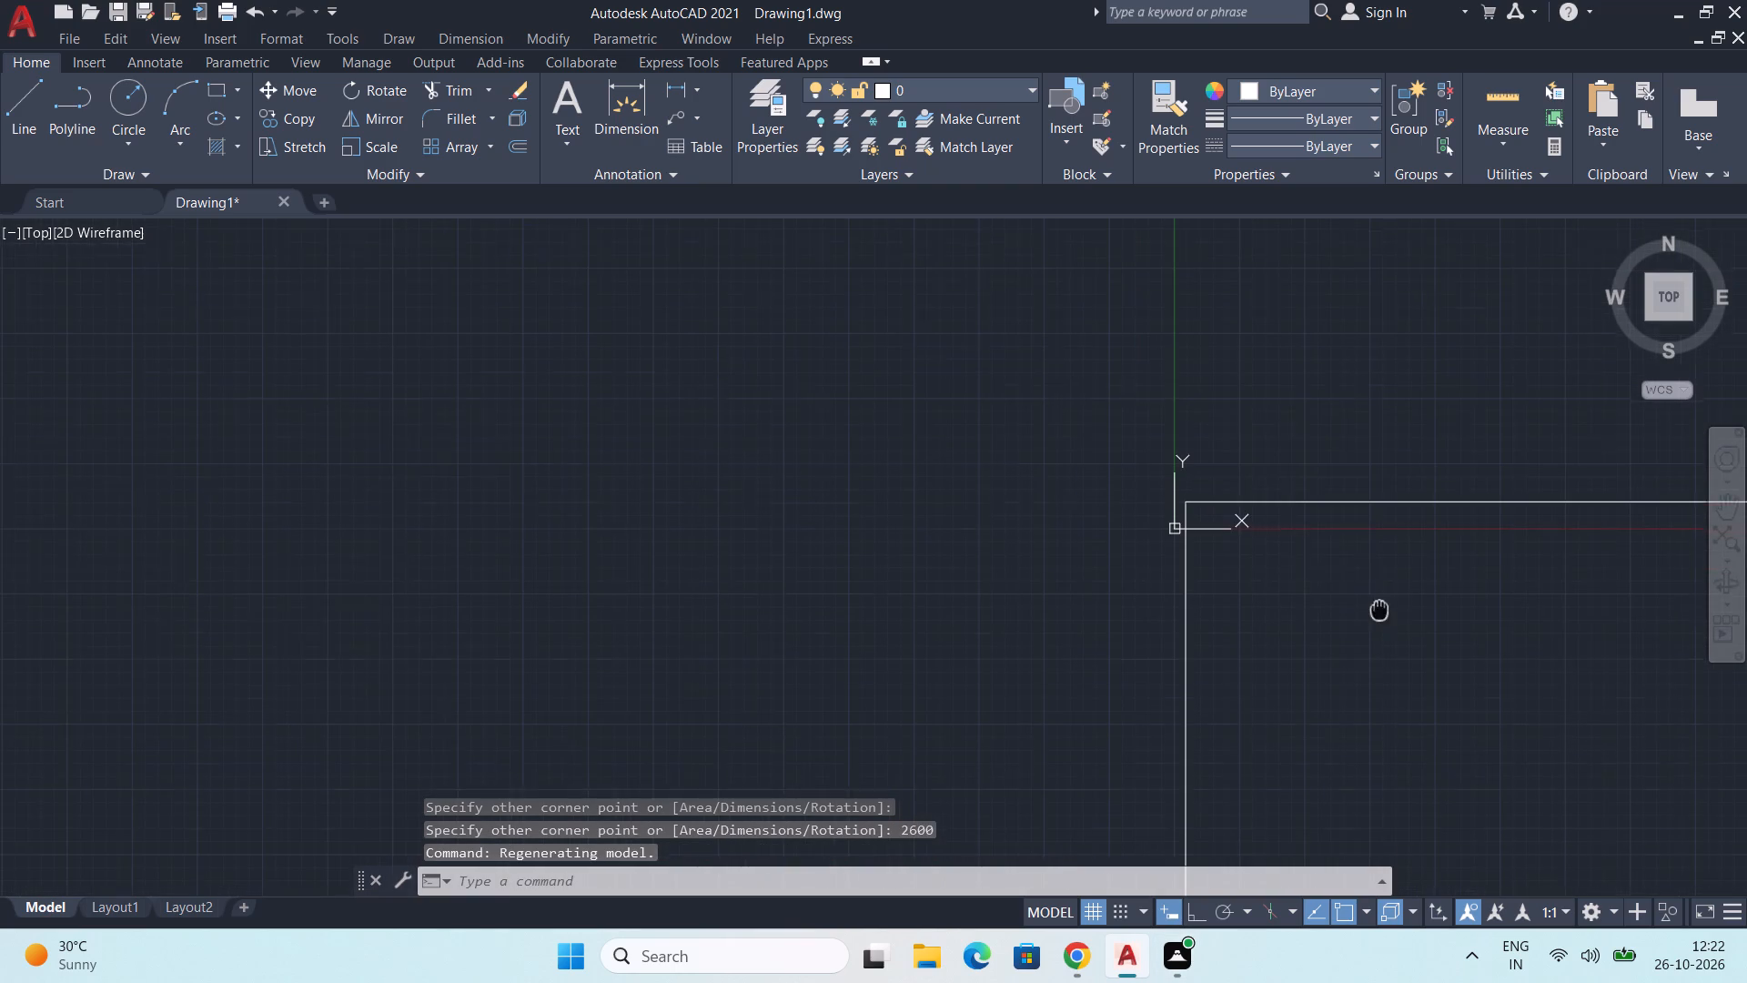
middle_click_drag(1379, 610, 1174, 400)
scroll(1156, 365, "down", 3)
scroll(1277, 487, "down", 3)
middle_click_drag(1330, 541, 1184, 476)
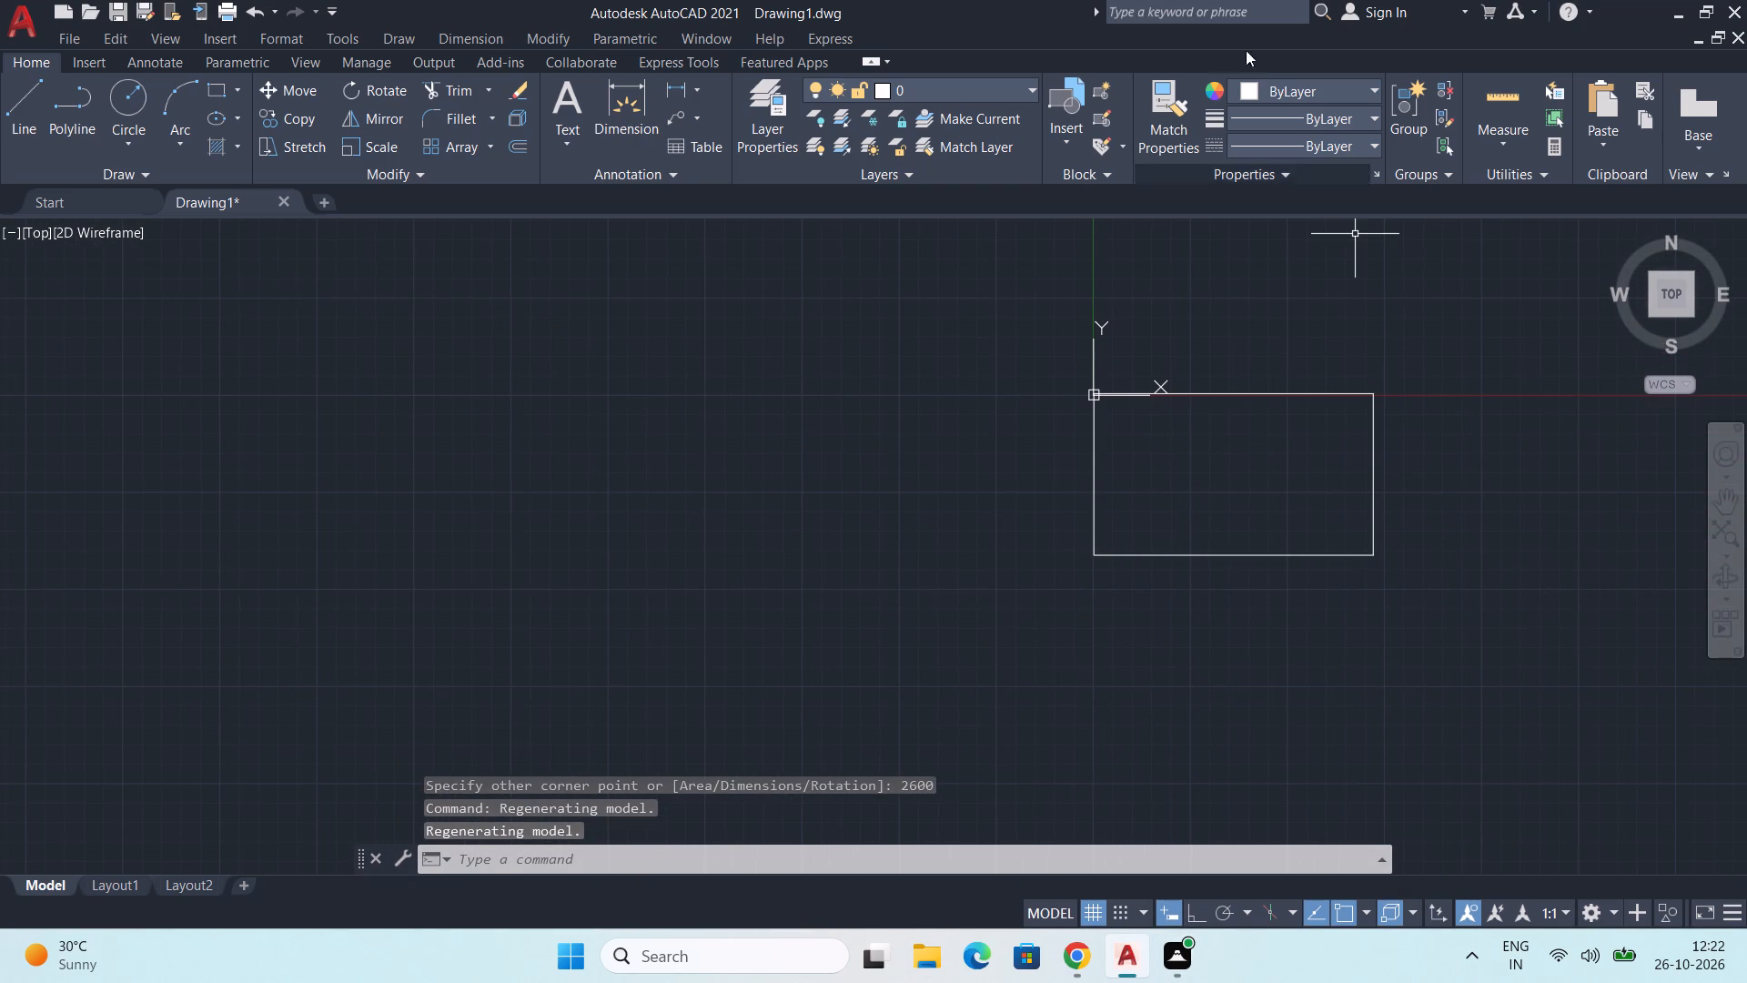
left_click_drag(1512, 91, 1493, 113)
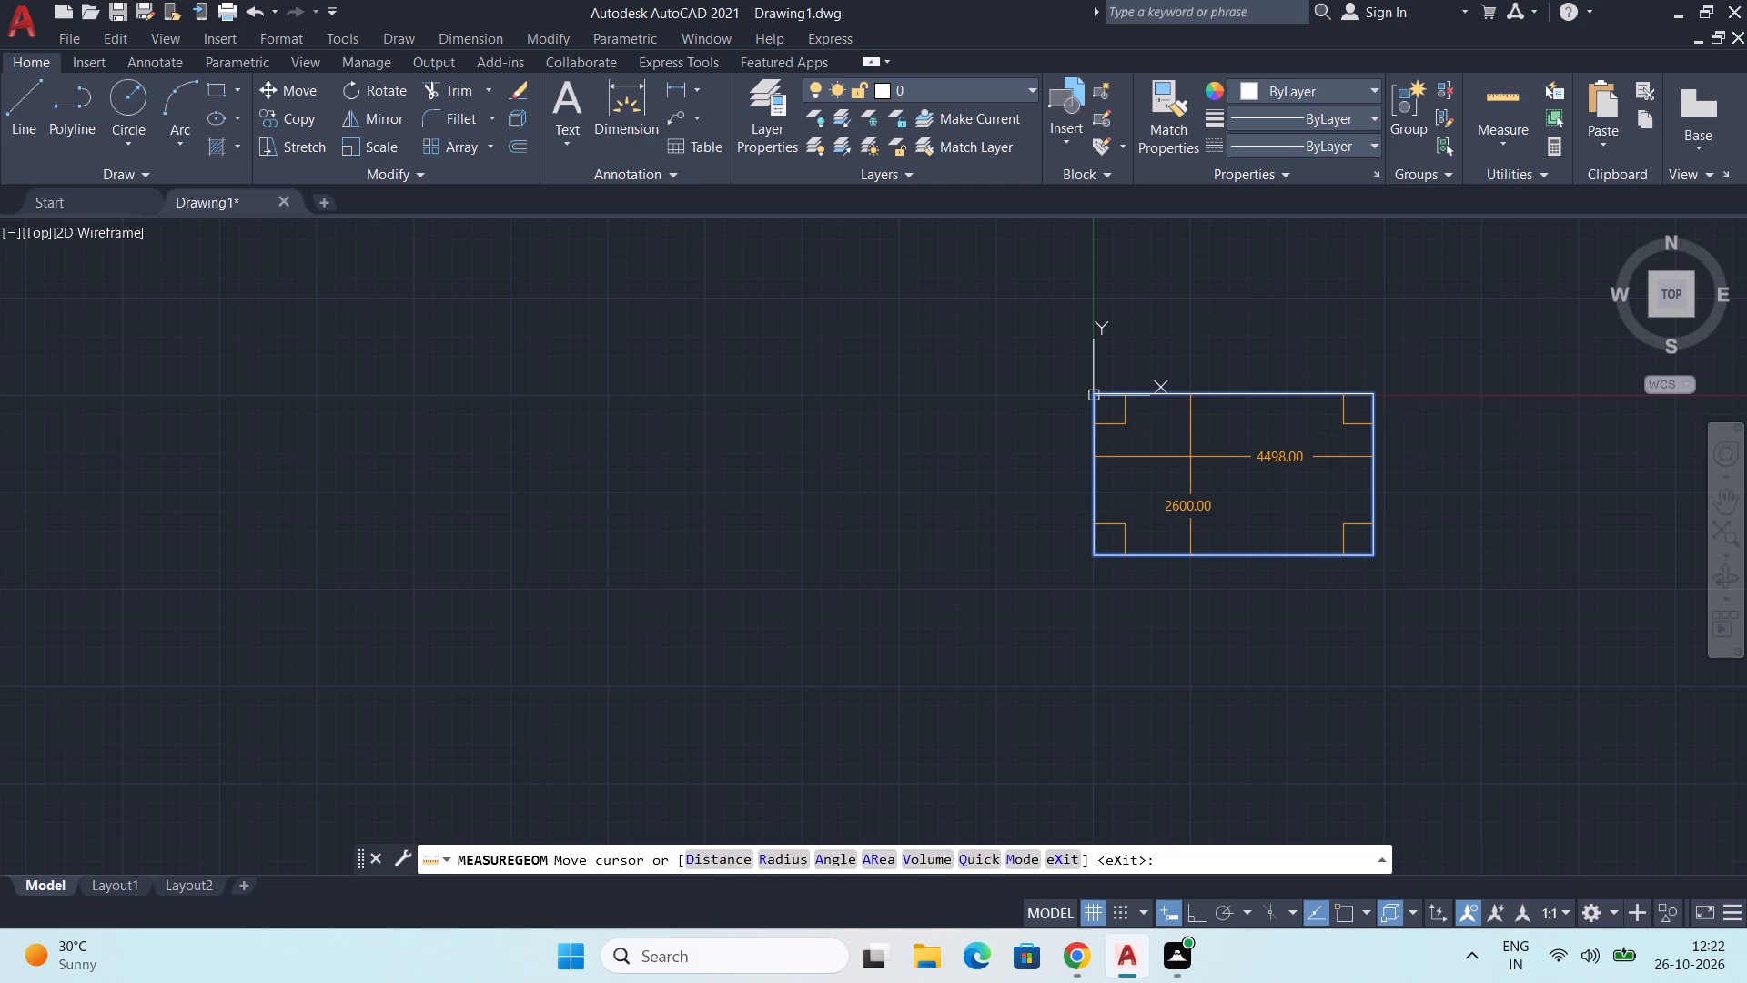
key("Escape")
Set the drawing units' length precision to 0, with no decimal places.
middle_click_drag(1233, 469, 1216, 472)
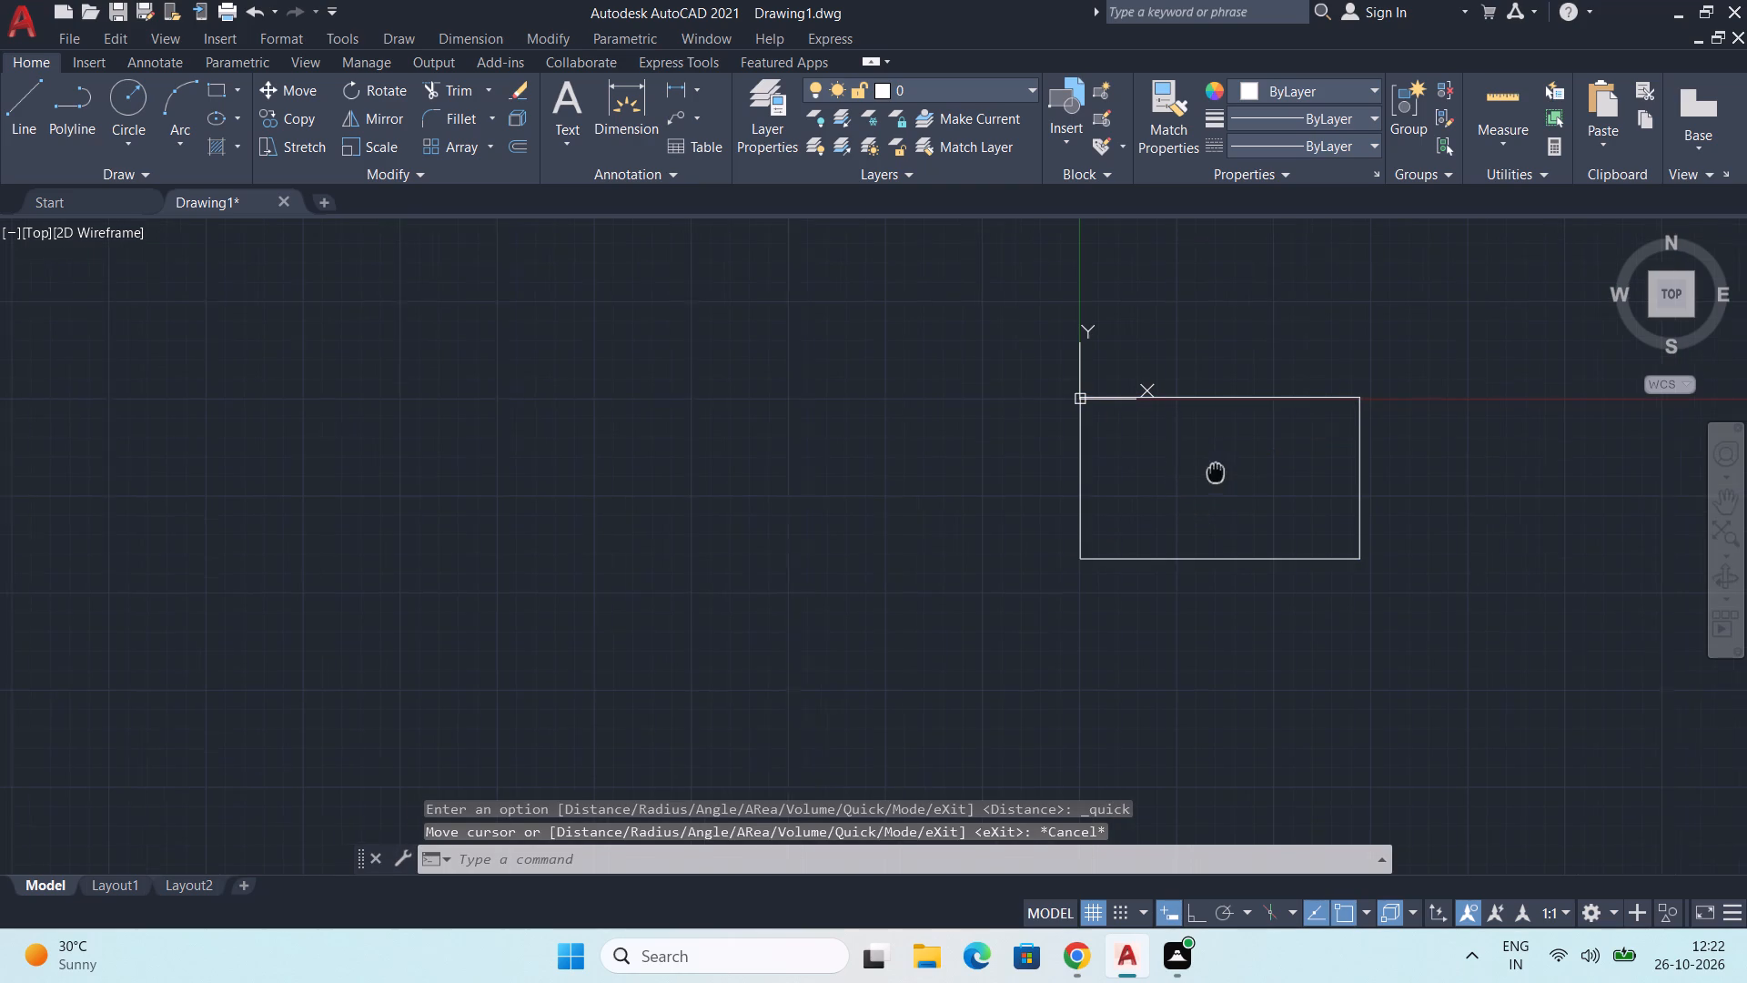
middle_click_drag(1216, 472, 1206, 472)
type("UN")
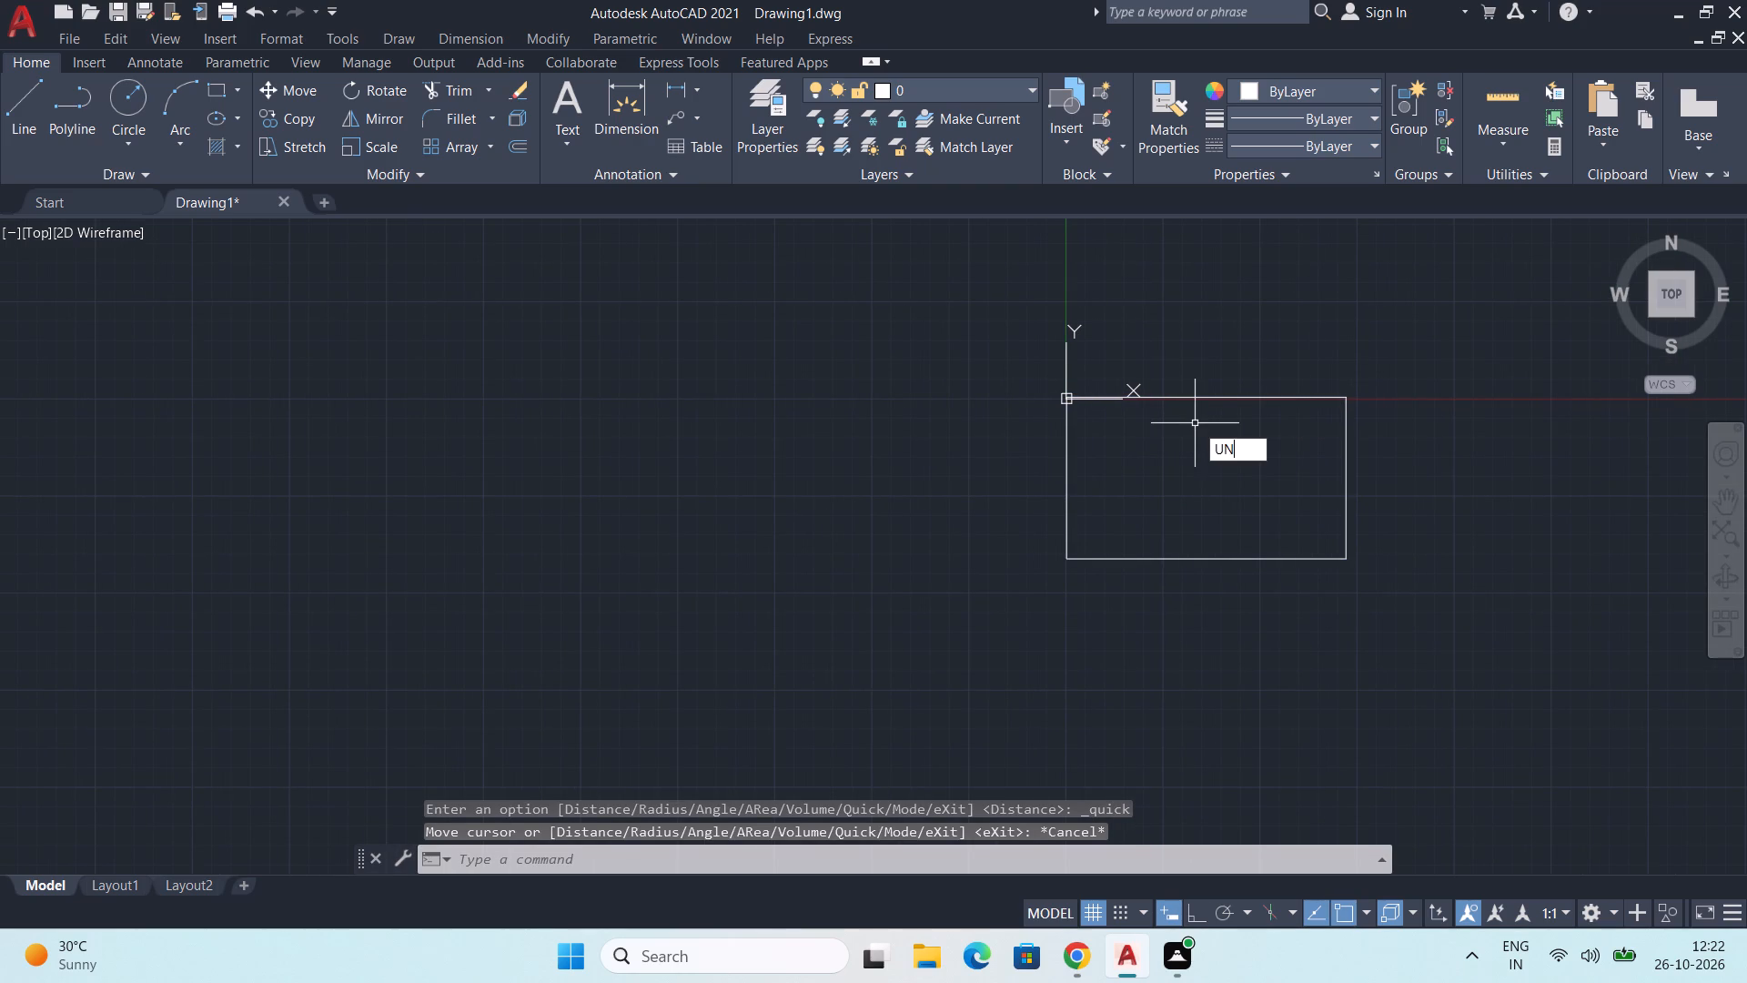
key("Return")
left_click(810, 355)
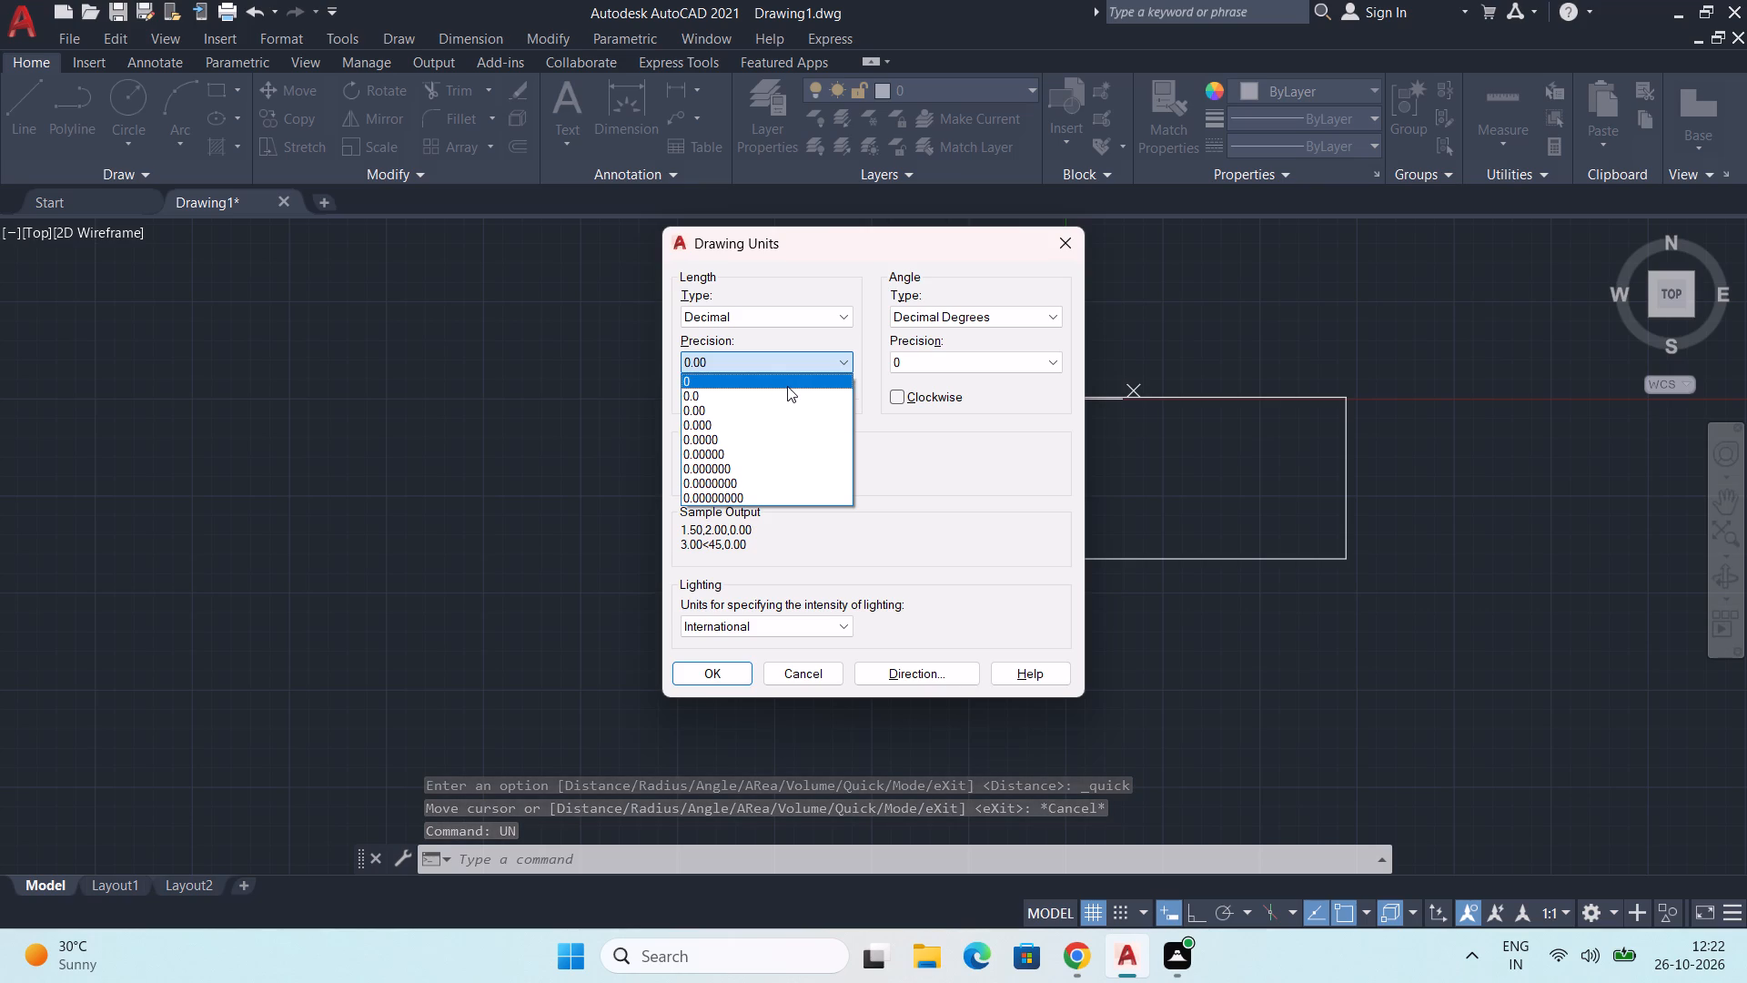
left_click(787, 386)
left_click(729, 671)
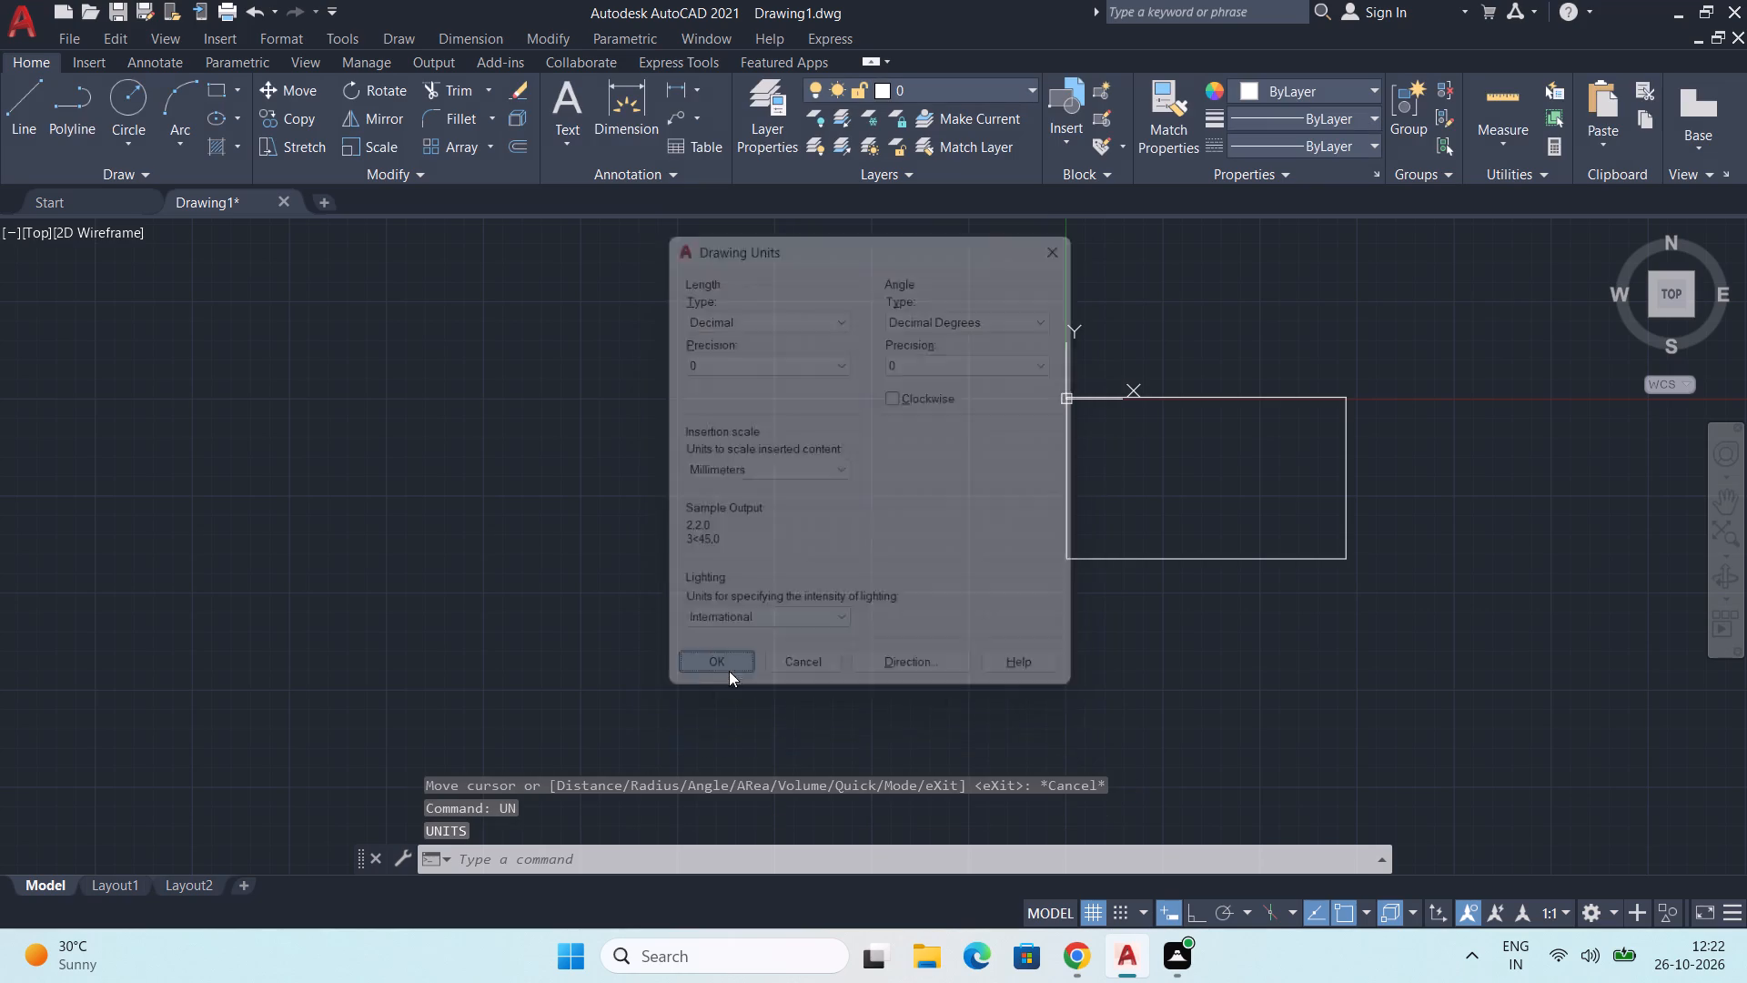
Modify the Standard dimension style so its linear primary units use a precision of 0.
key("d")
key("Return")
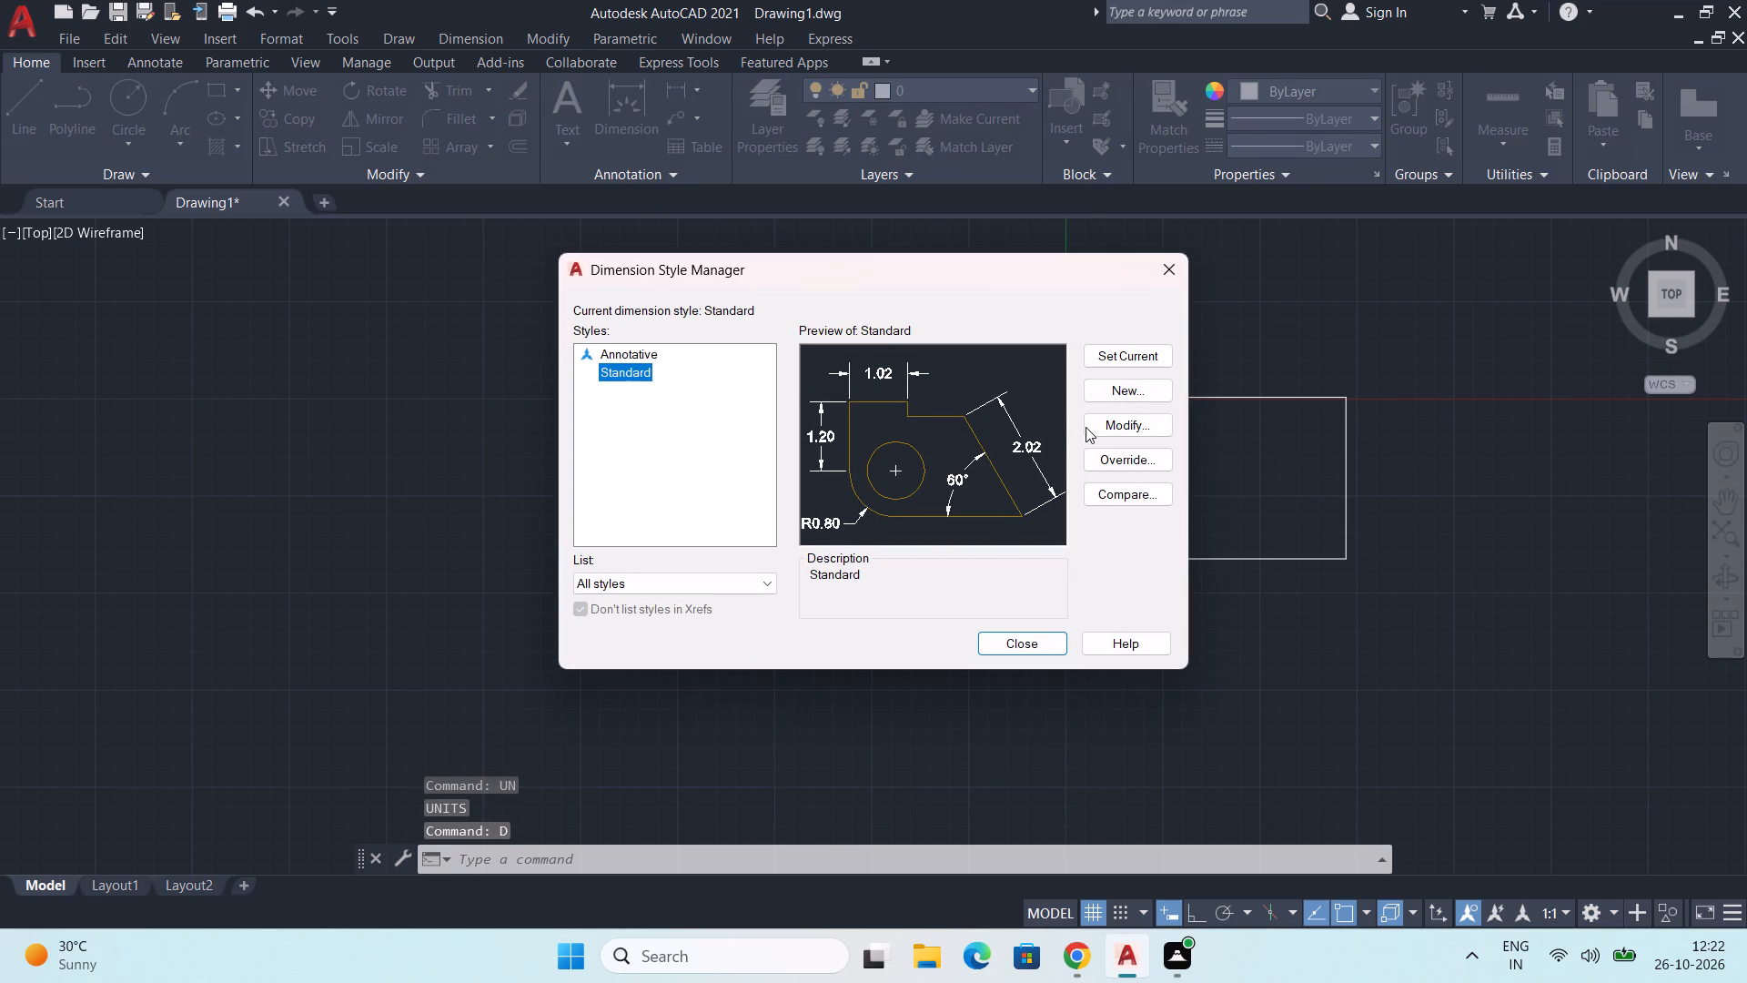
left_click(1099, 426)
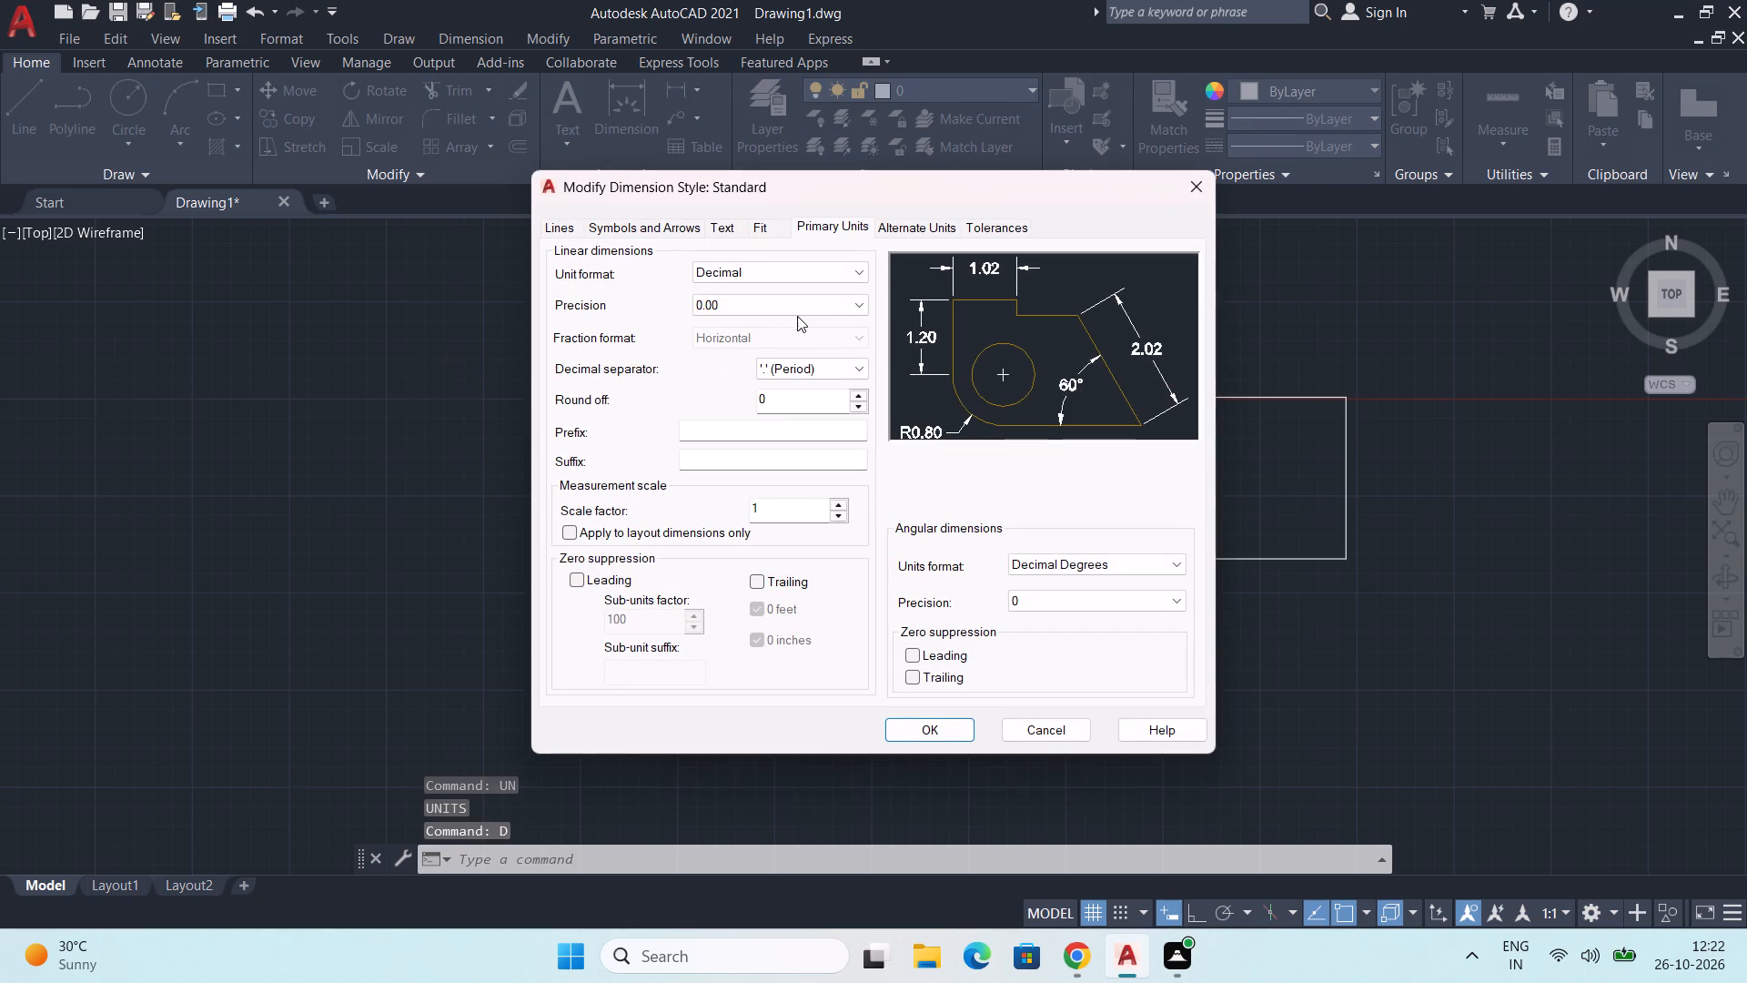
left_click(804, 310)
left_click(772, 329)
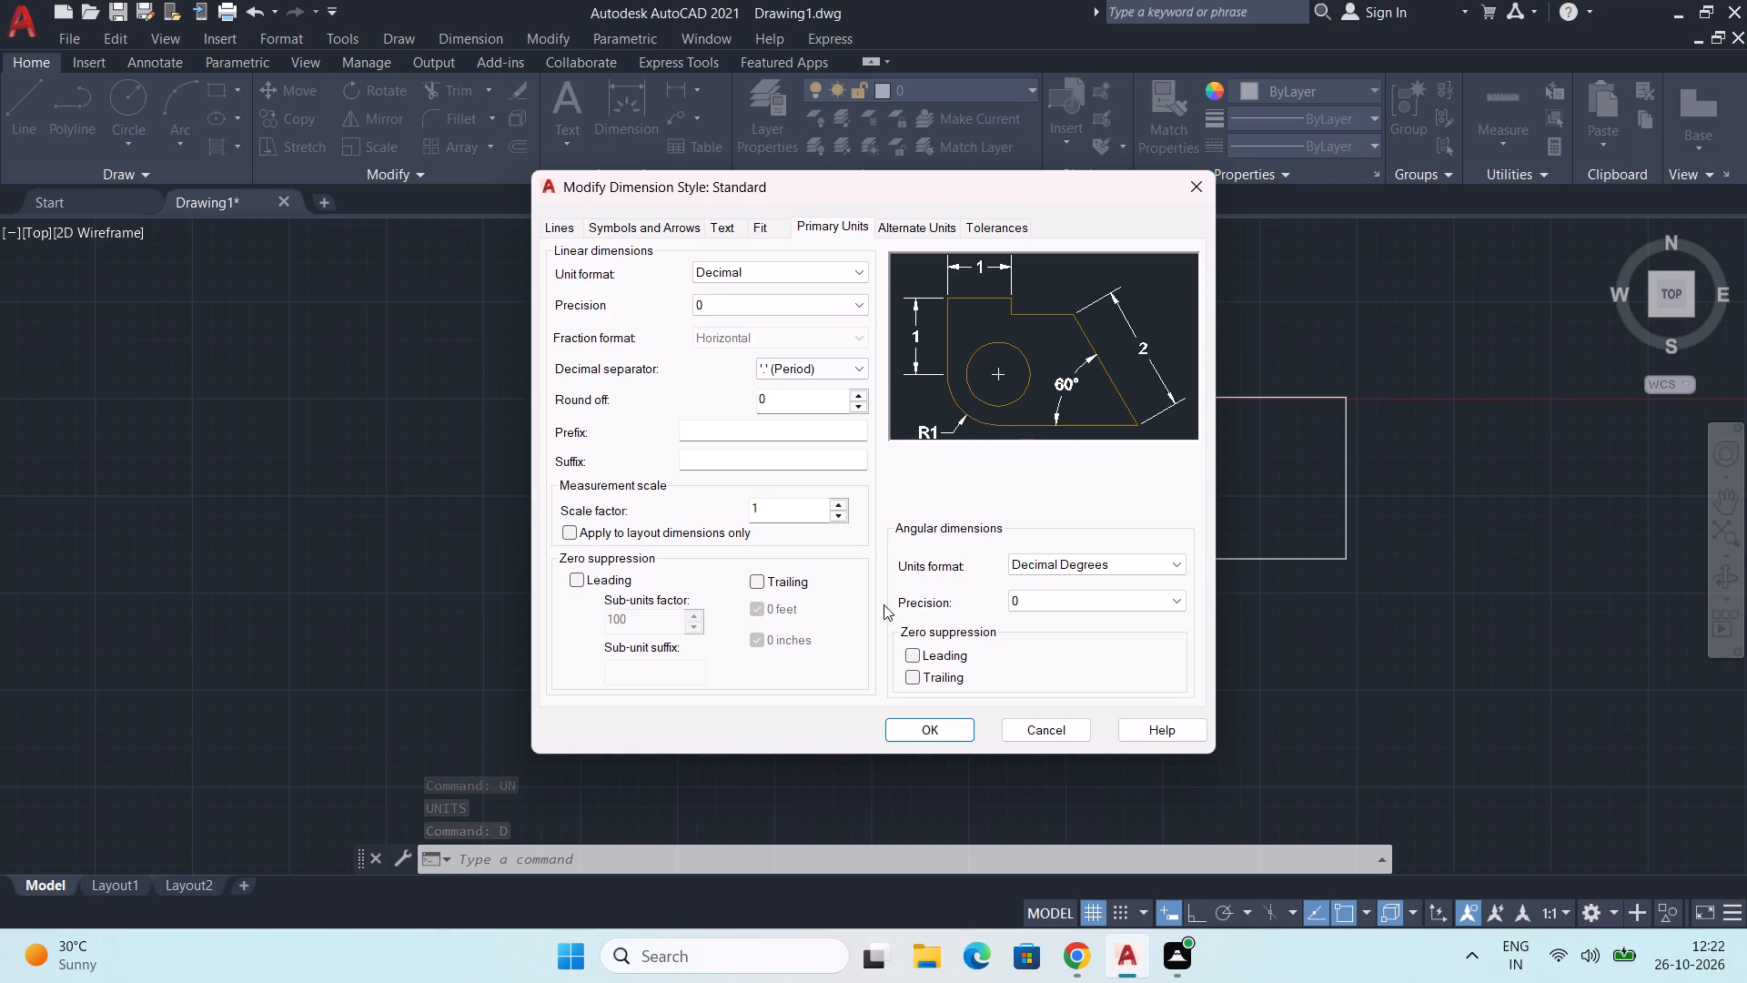
left_click(946, 728)
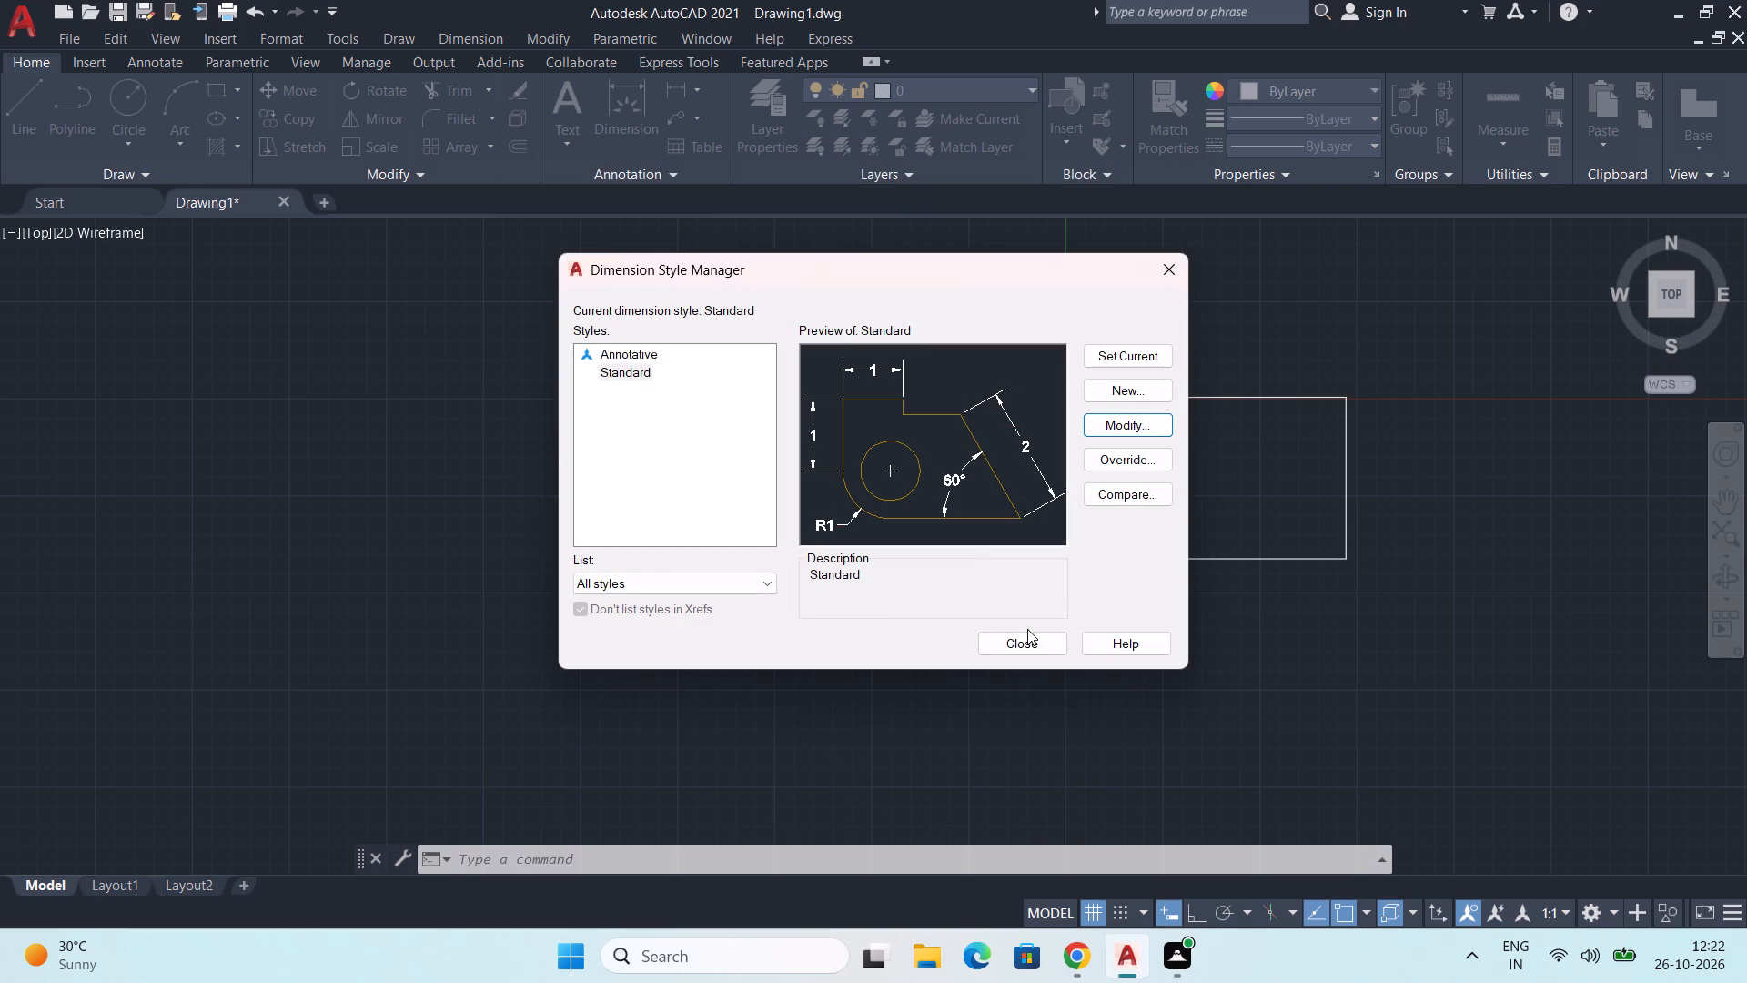
left_click(1031, 644)
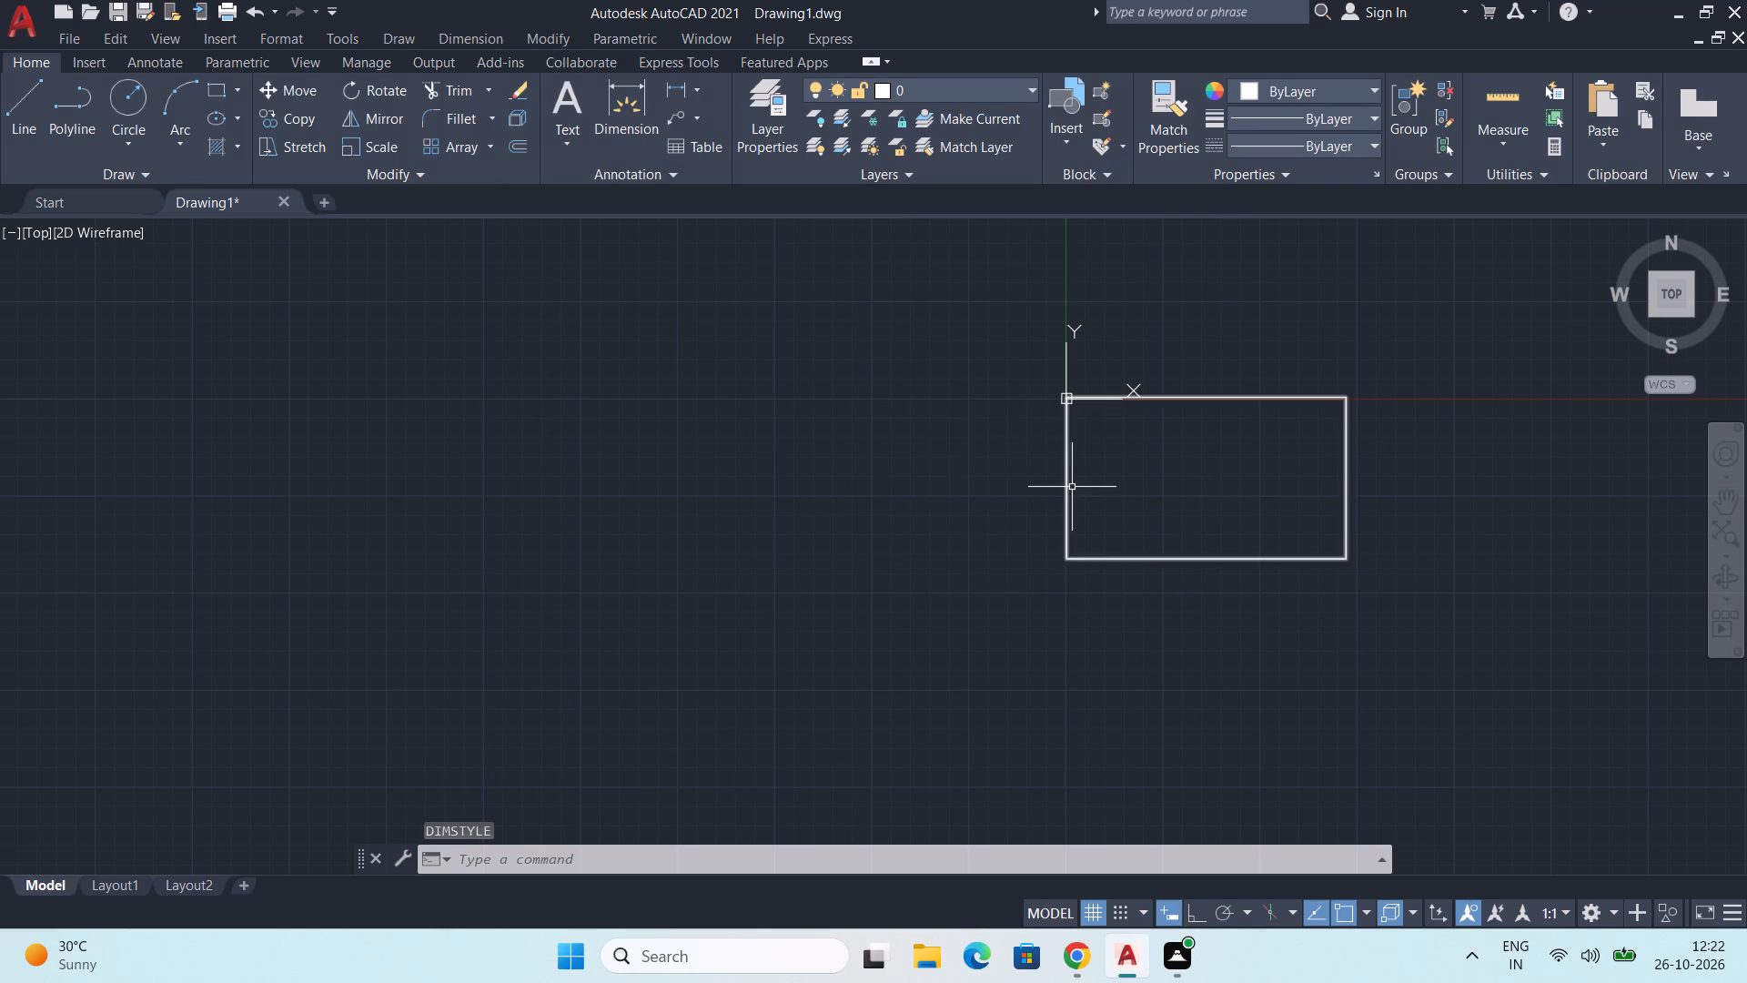
Move the rectangle by its lower-left corner about 8000 mm diagonally up and to the right, away from the origin.
left_click(1068, 491)
key("m")
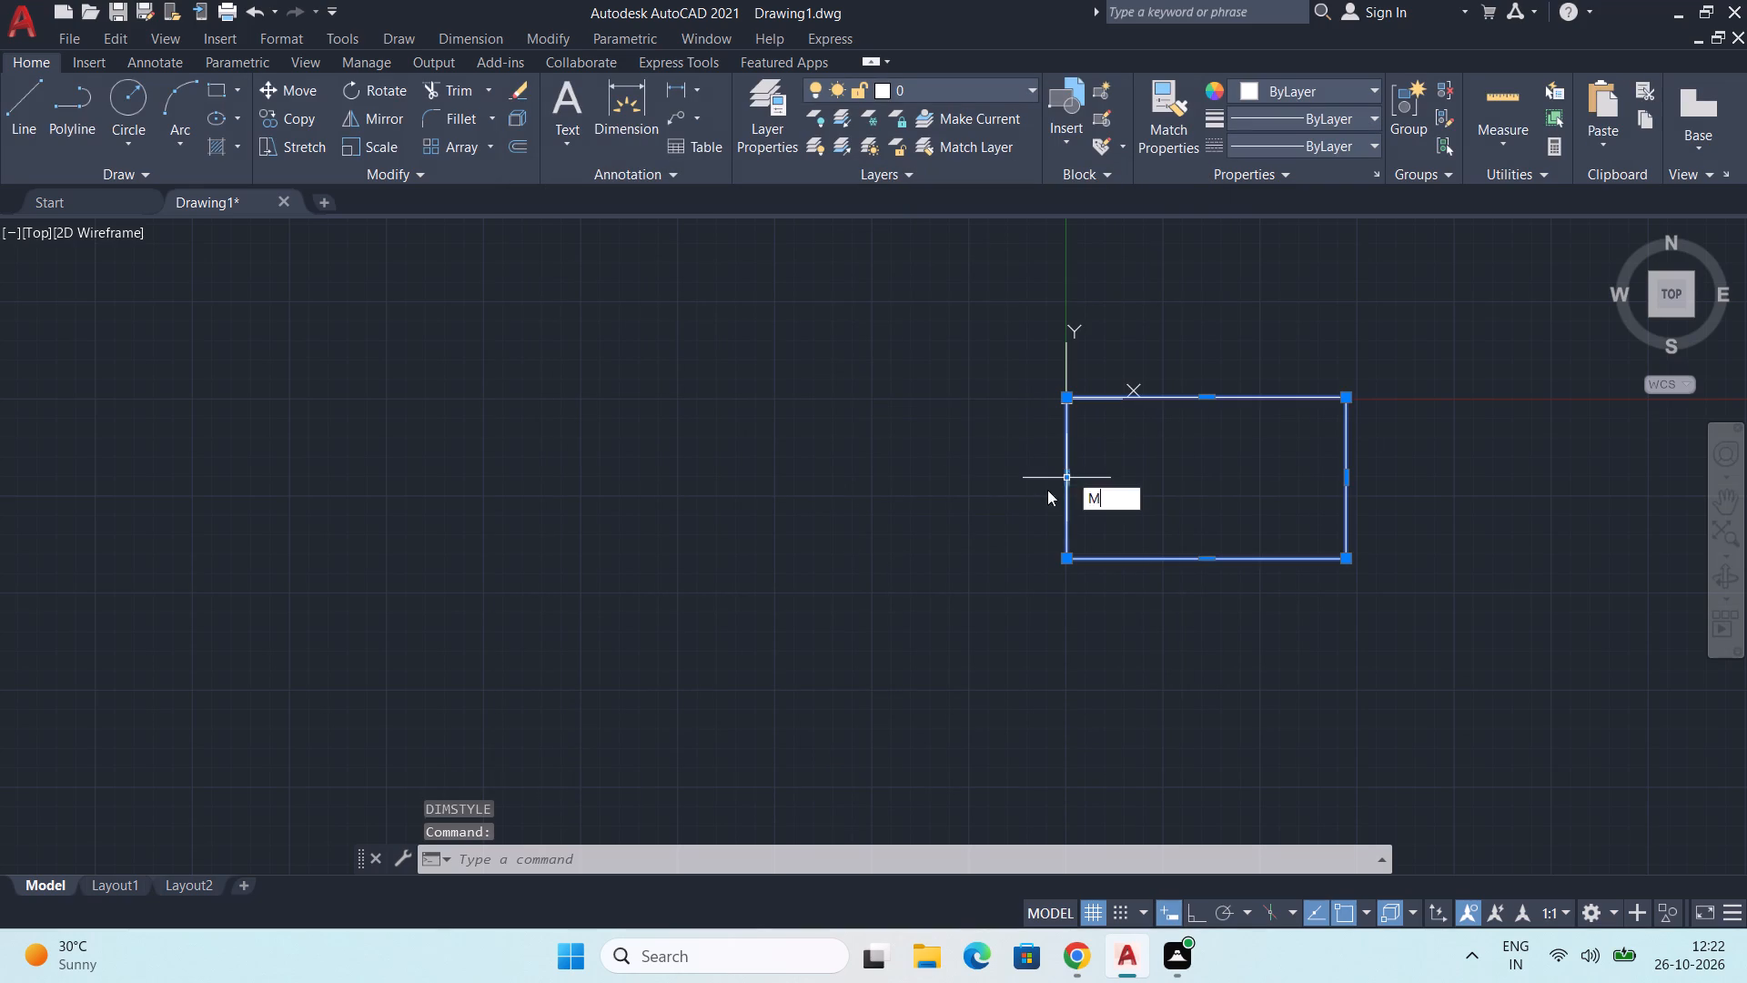
key("Return")
left_click_drag(1061, 564, 1082, 526)
scroll(1154, 404, "down", 3)
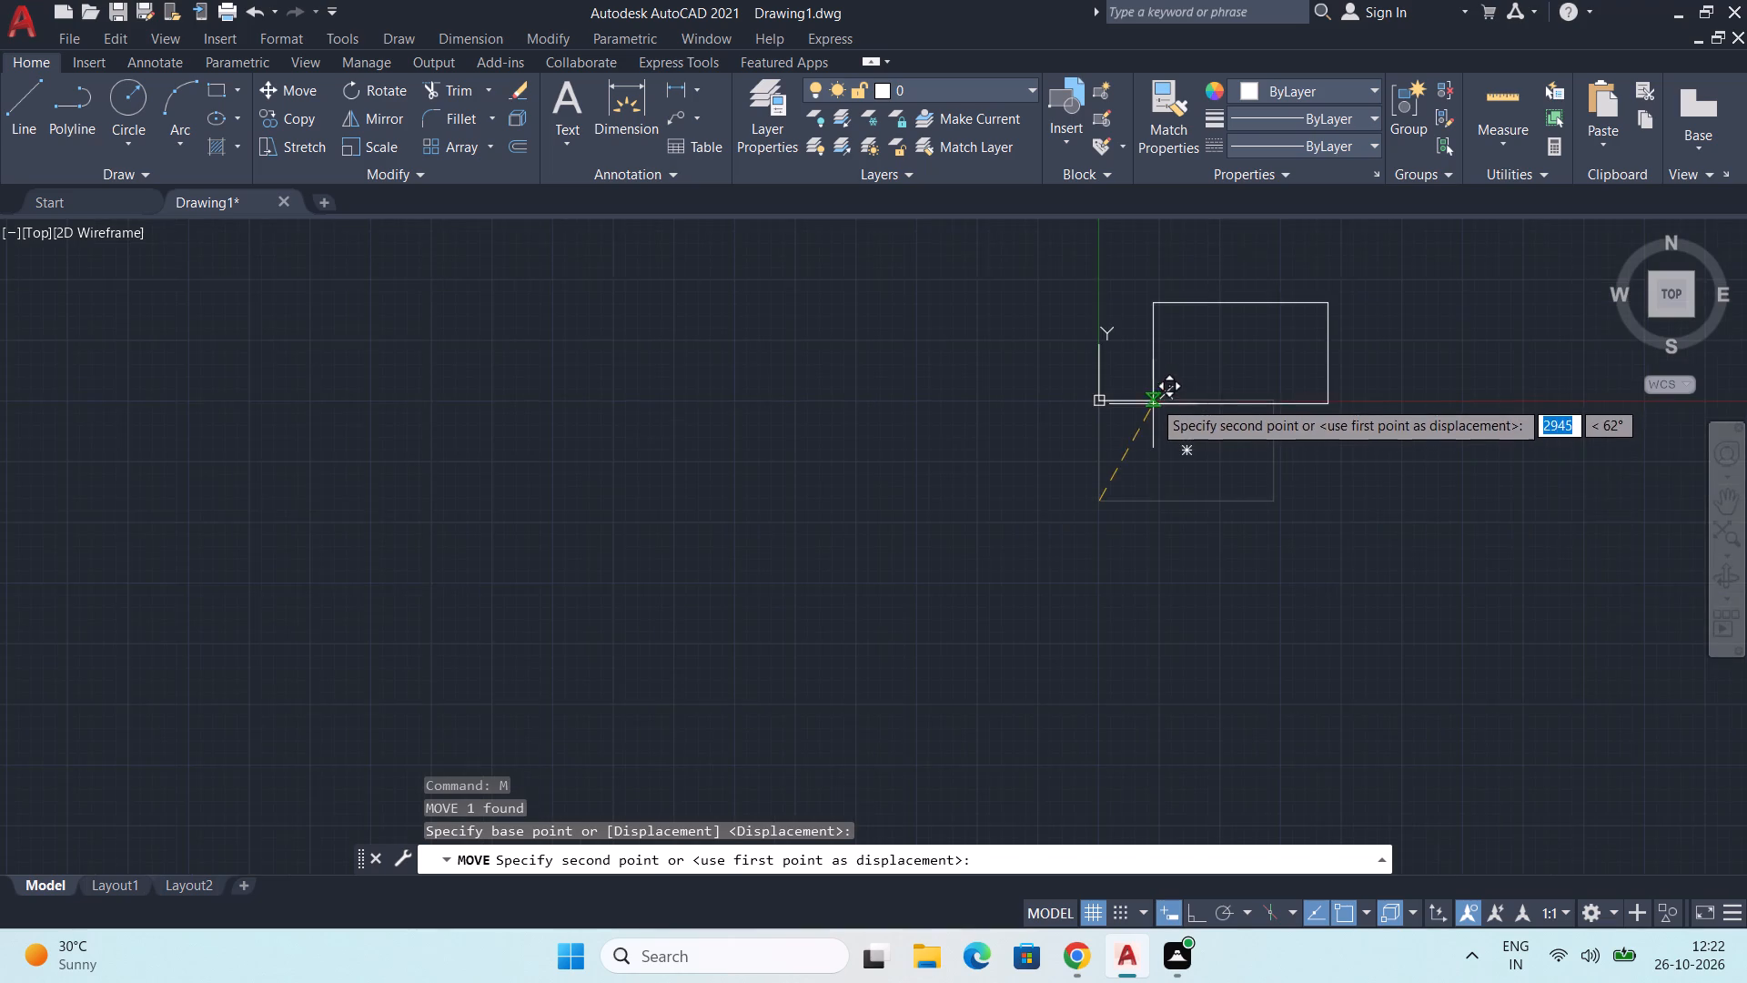
middle_click_drag(1153, 397, 925, 569)
scroll(982, 503, "down", 2)
middle_click_drag(1018, 484, 598, 539)
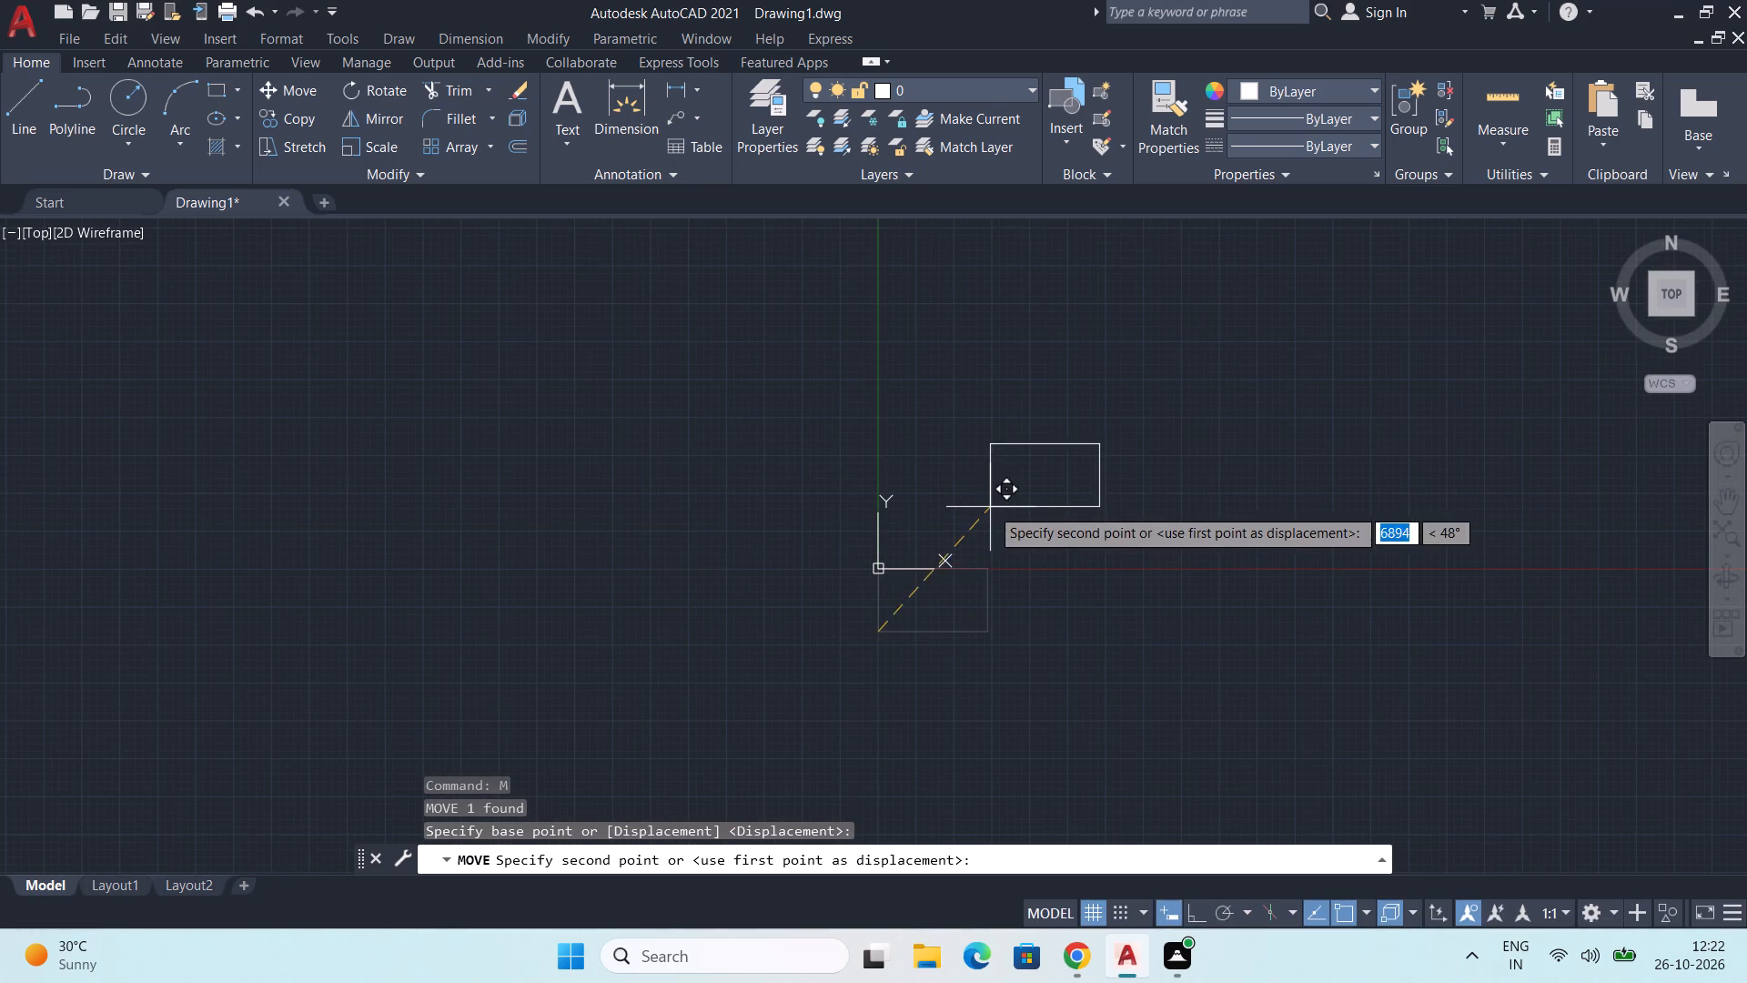
middle_click_drag(1005, 505, 699, 532)
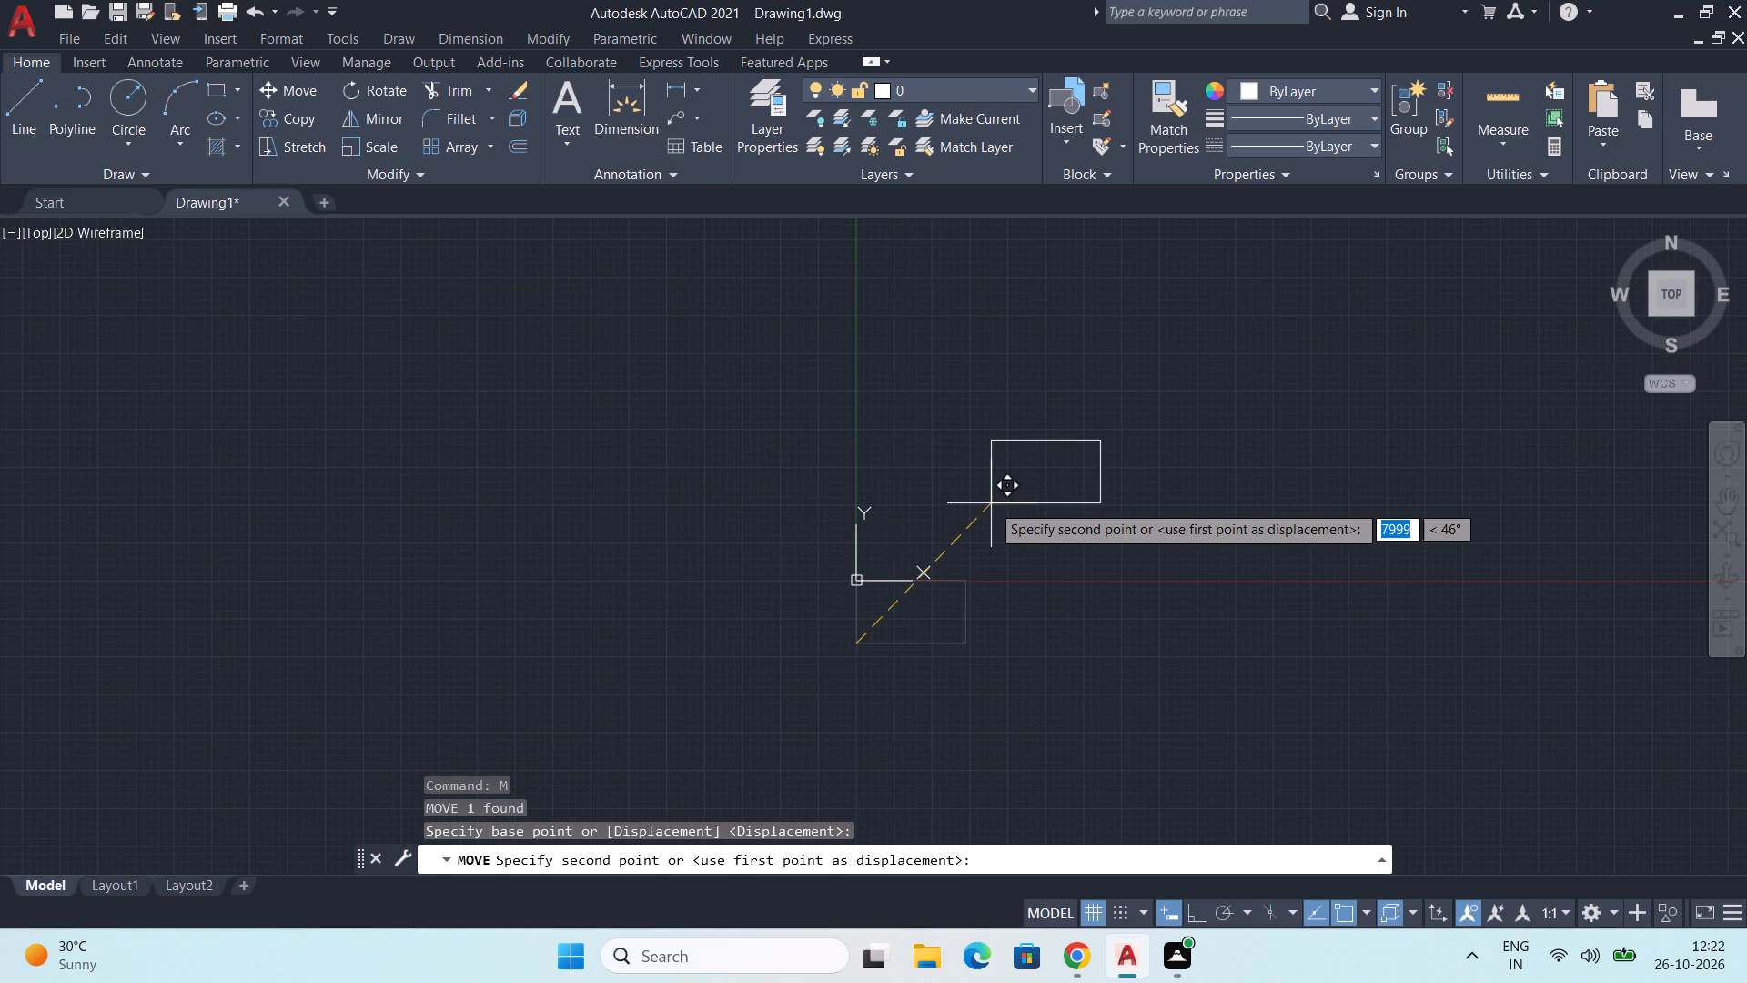
left_click(983, 496)
Move the rectangle about 22460 mm further up and to the right, at about 52°.
middle_click_drag(1033, 589, 624, 511)
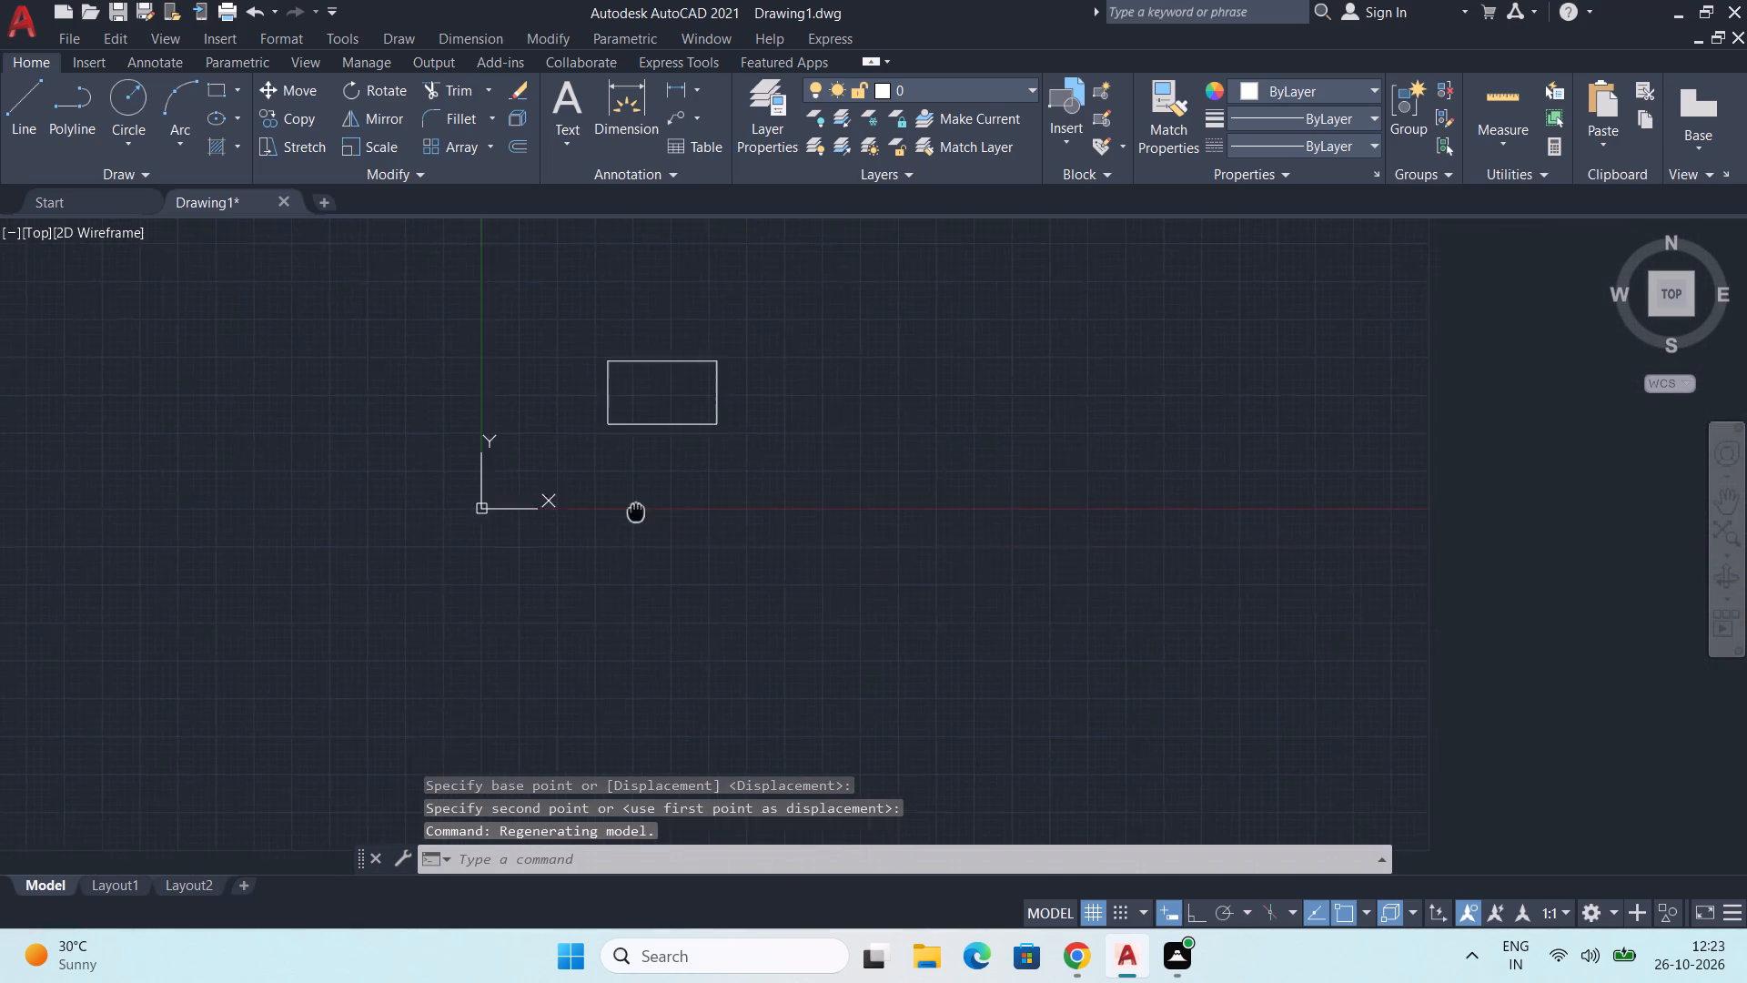
middle_click_drag(624, 511, 389, 685)
left_click(354, 509)
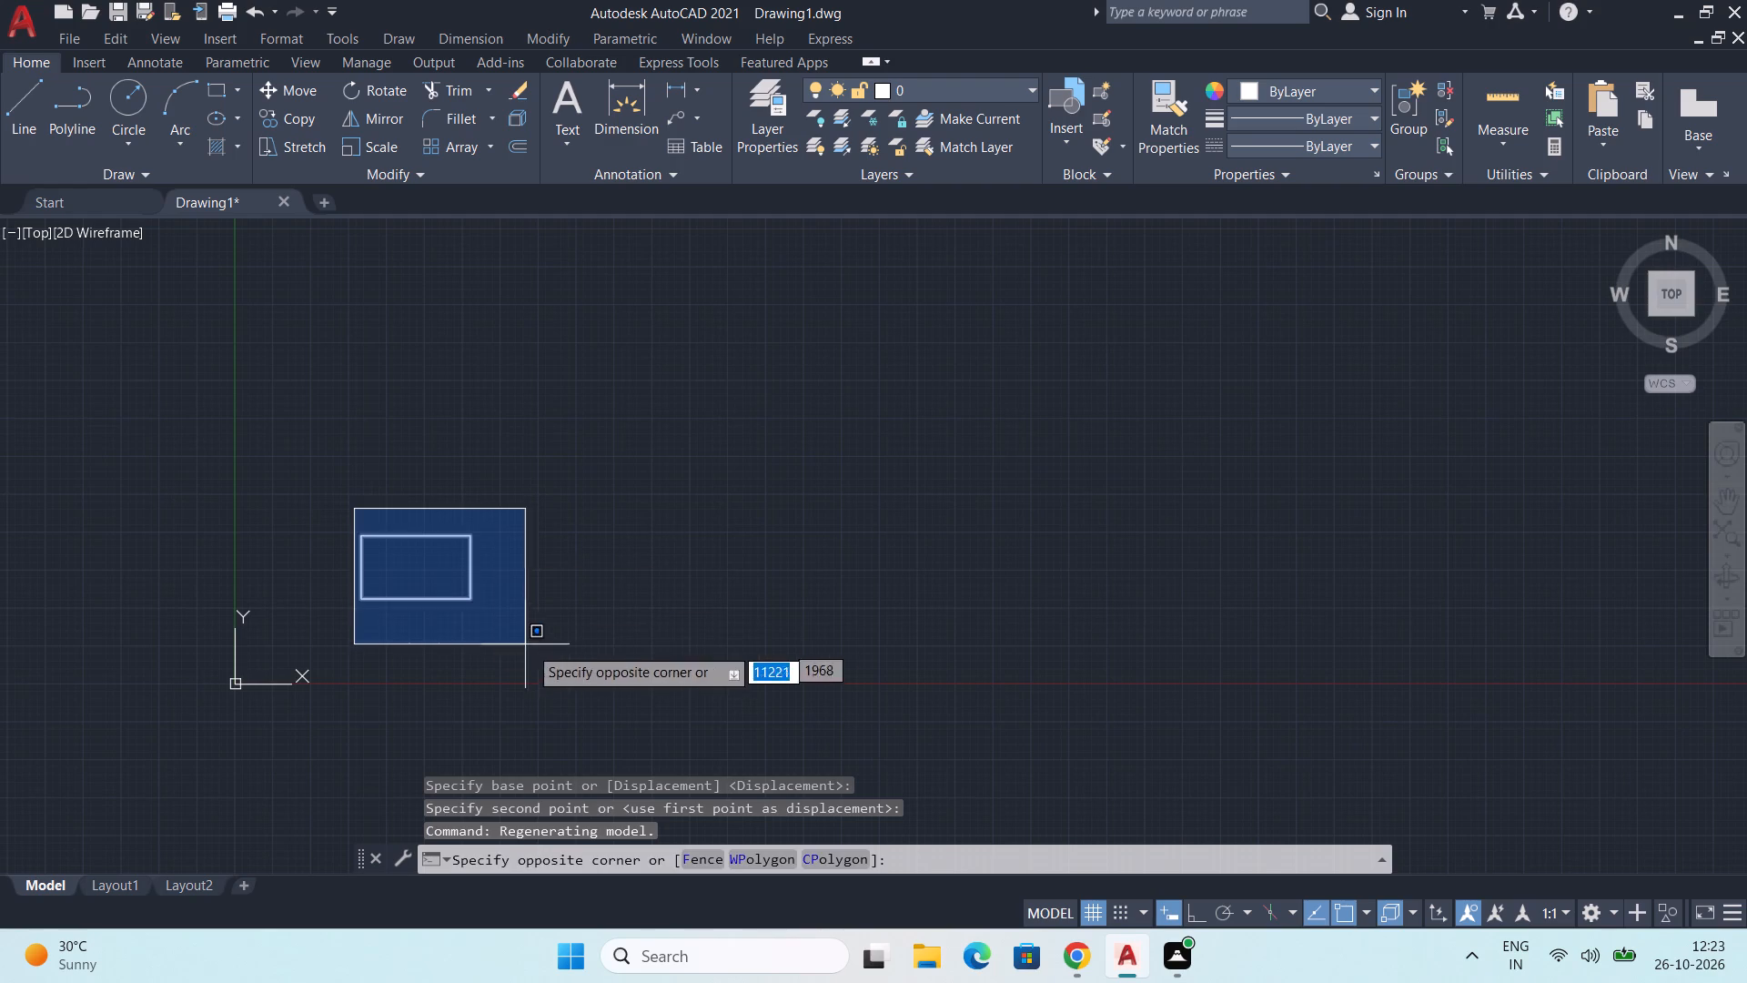
left_click(535, 649)
key("m")
key("Return")
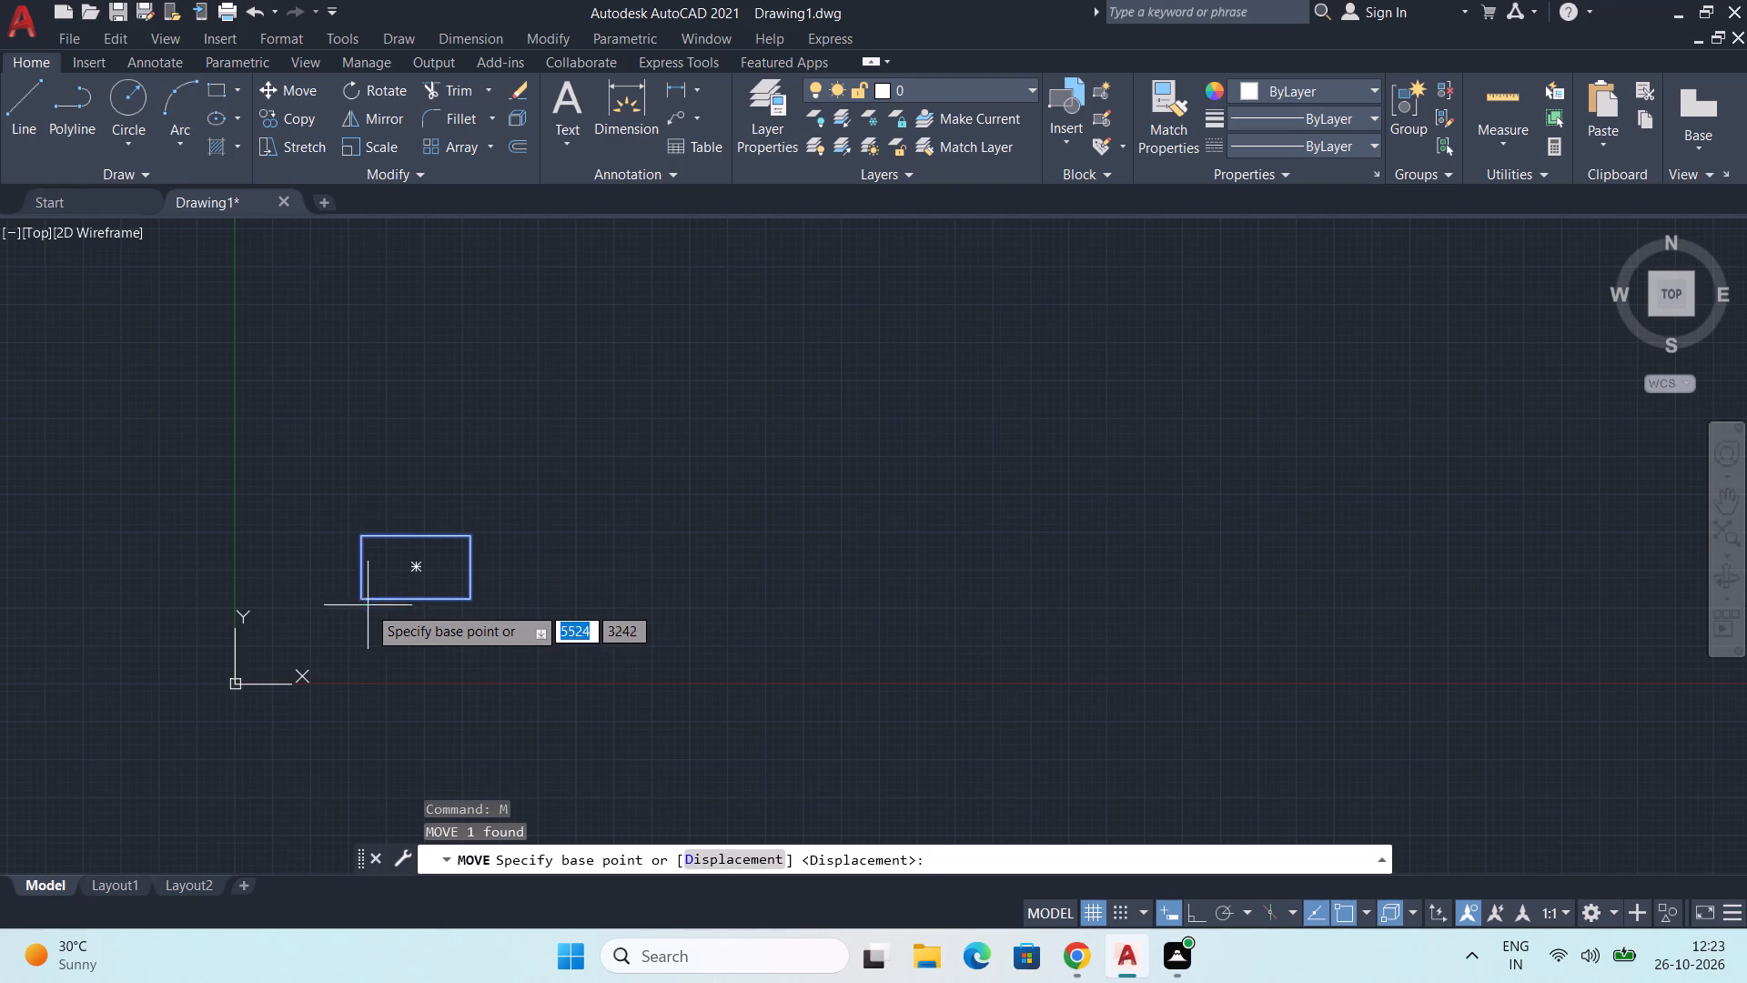
left_click(367, 603)
scroll(410, 472, "down", 2)
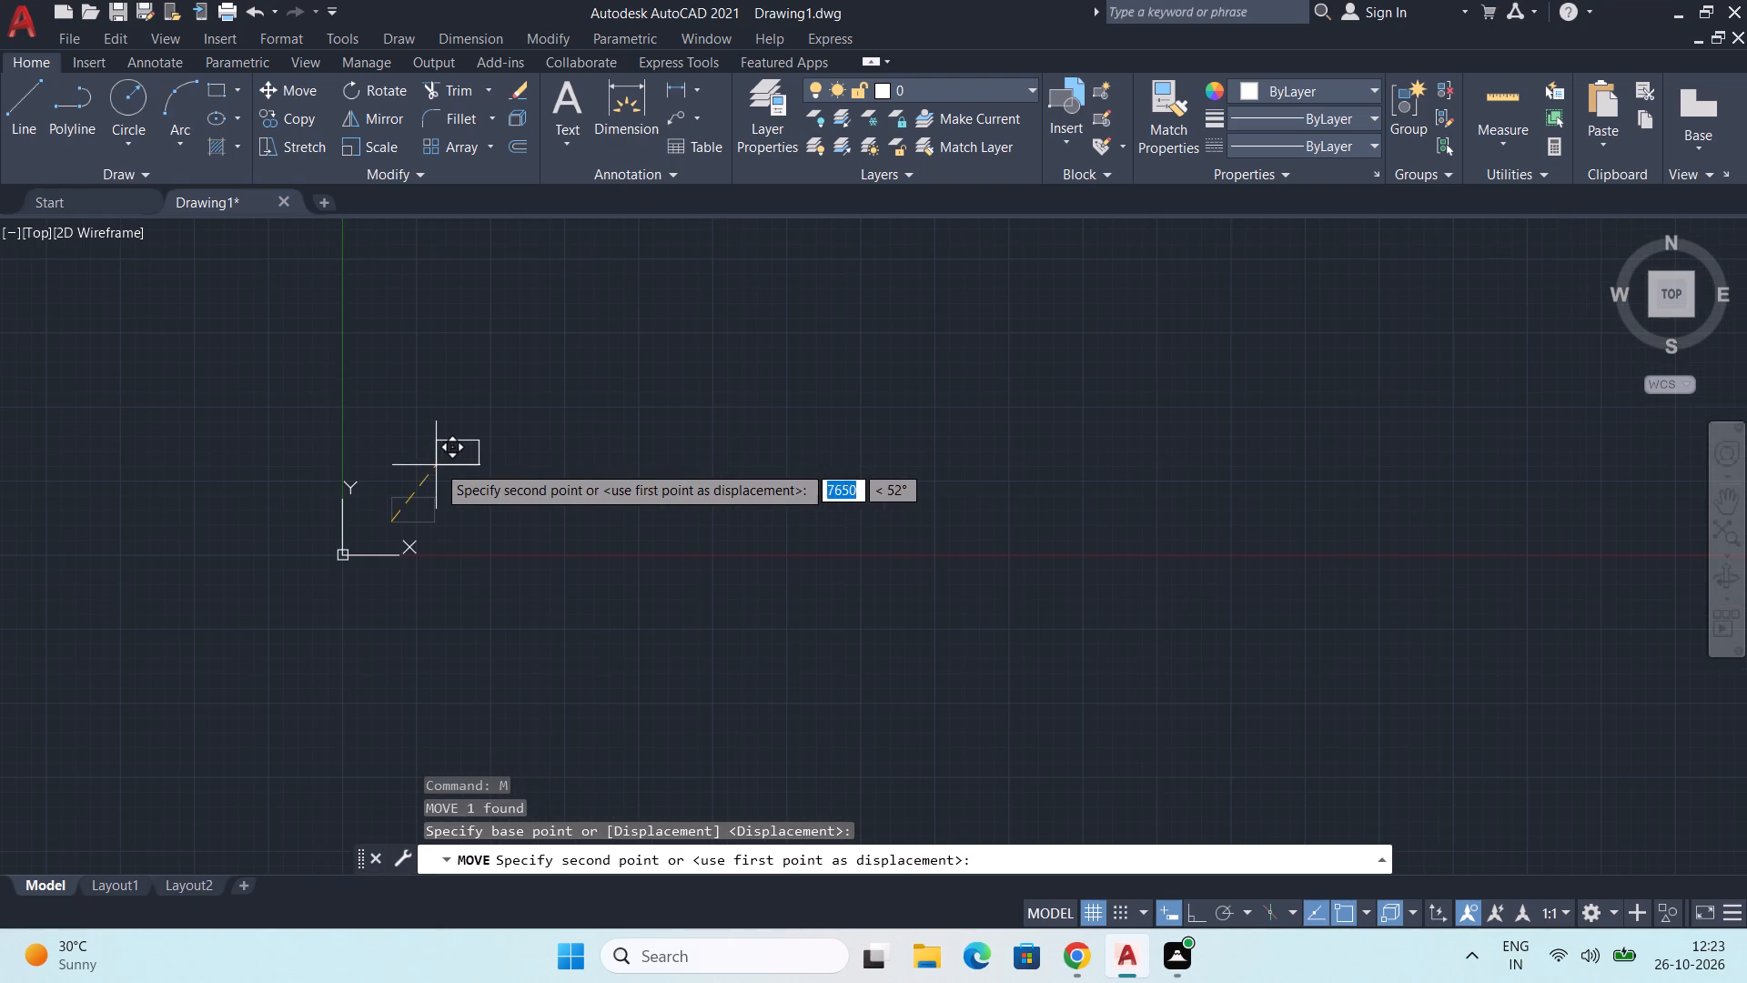
left_click(524, 355)
Draw a long horizontal line with Ortho on, from the rectangle's upper-left corner extending far past its right side.
scroll(459, 515, "up", 1)
middle_click_drag(461, 514, 404, 743)
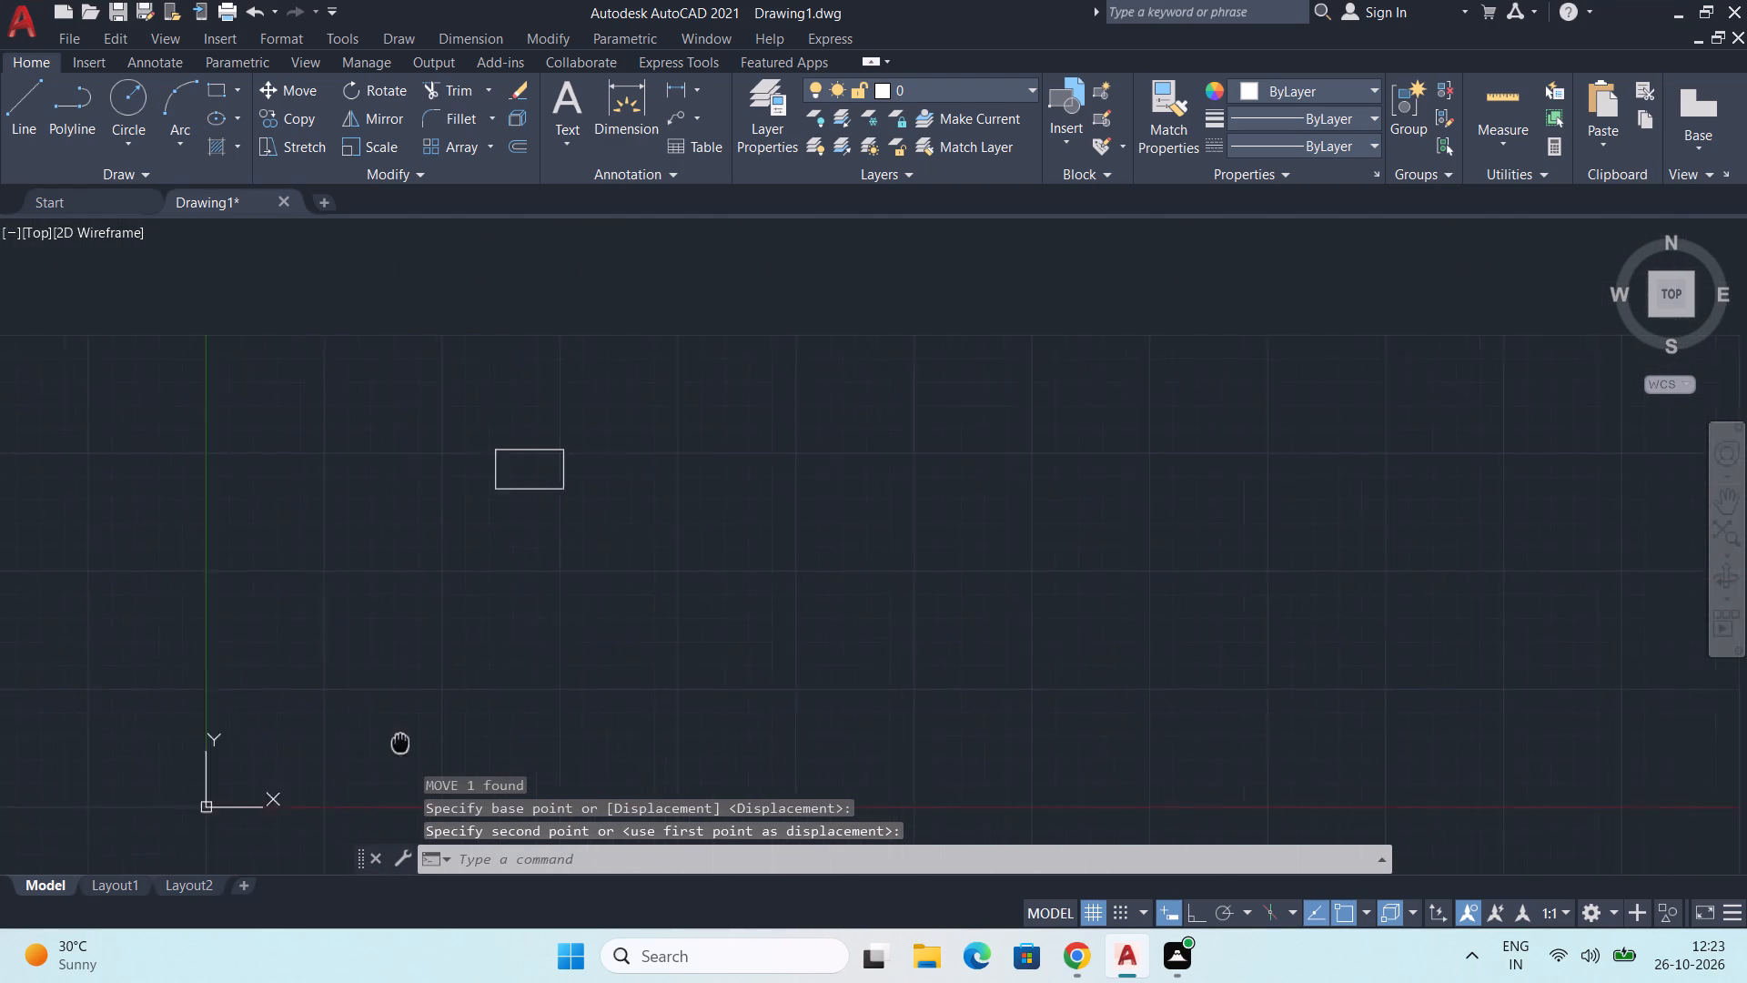
middle_click_drag(404, 743, 490, 709)
scroll(603, 506, "up", 2)
middle_click_drag(637, 510, 567, 667)
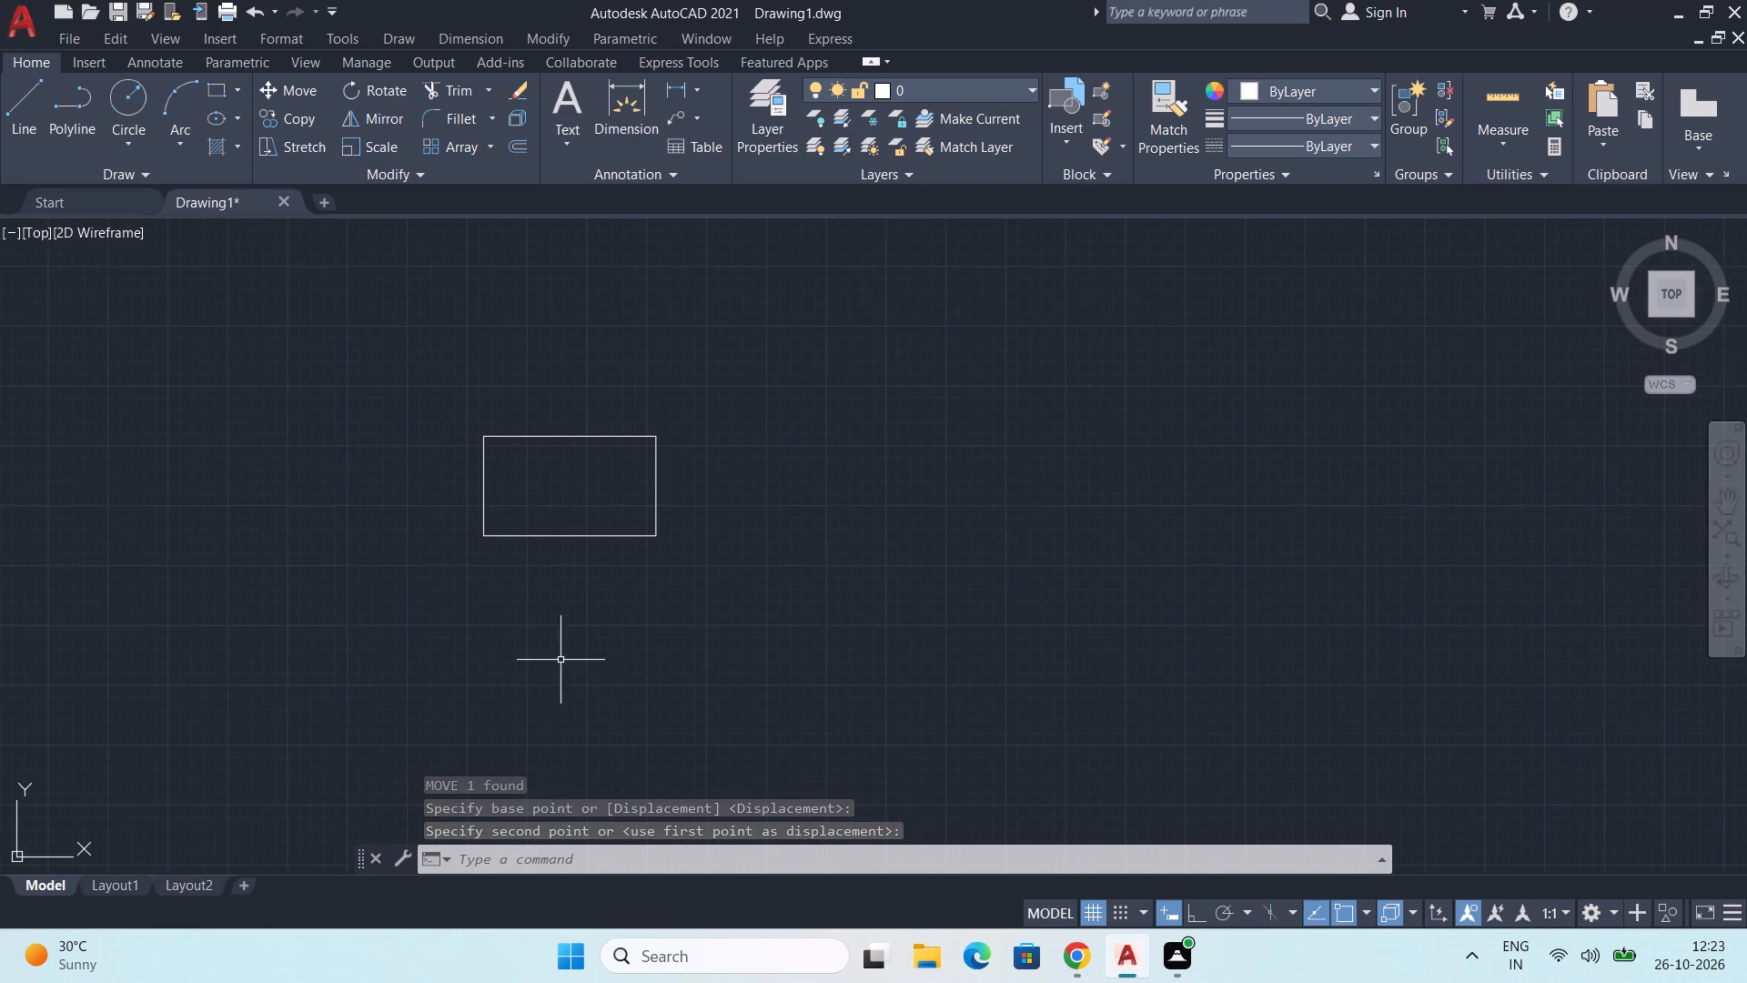
scroll(560, 623, "down", 1)
middle_click_drag(549, 623, 533, 652)
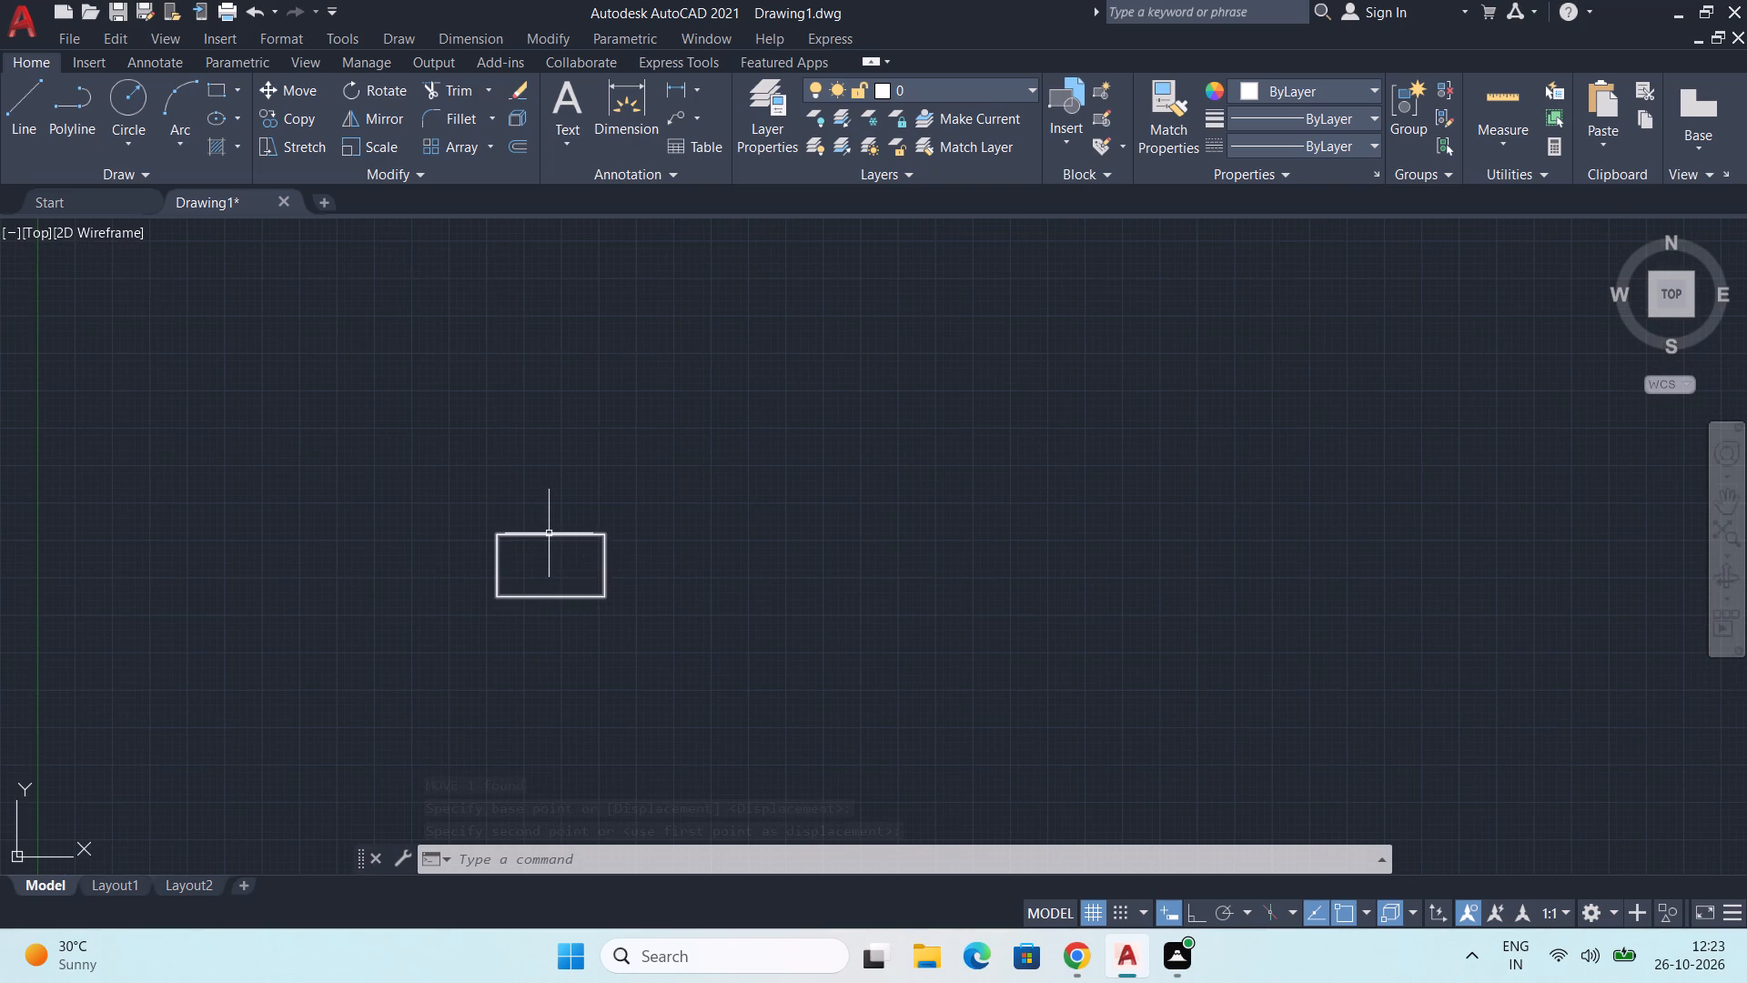
key("l")
key("Return")
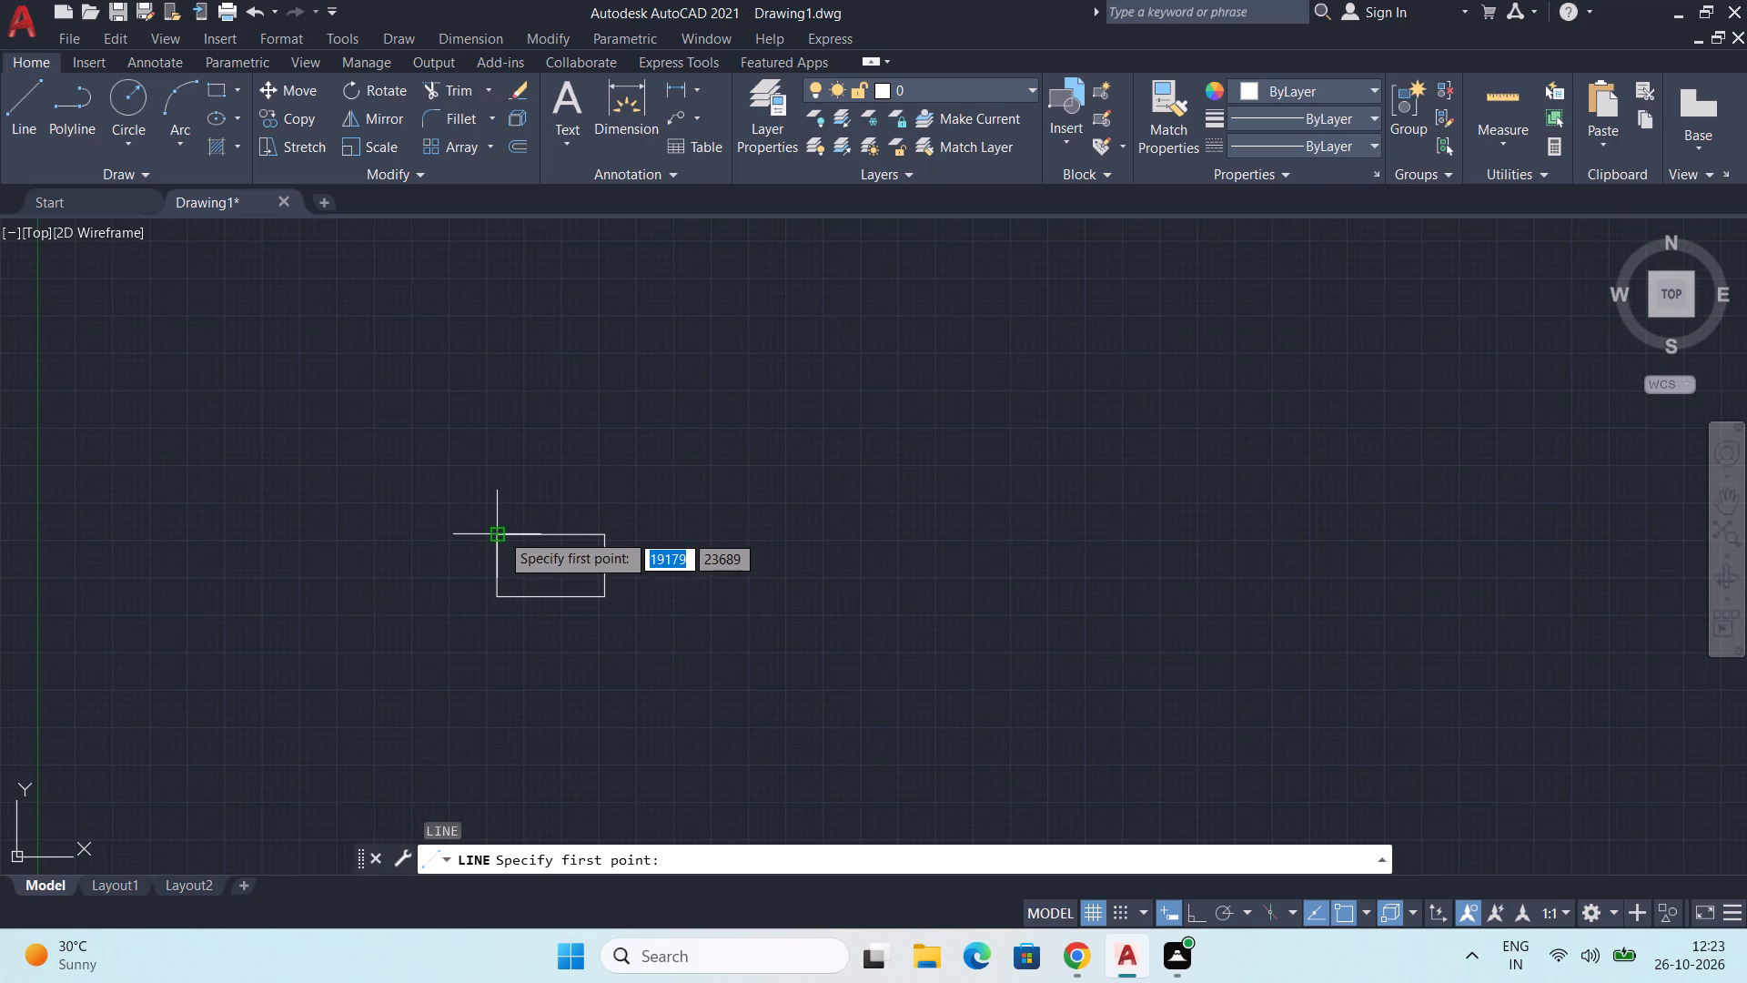
left_click(500, 532)
scroll(982, 520, "down", 1)
middle_click_drag(1052, 529, 696, 534)
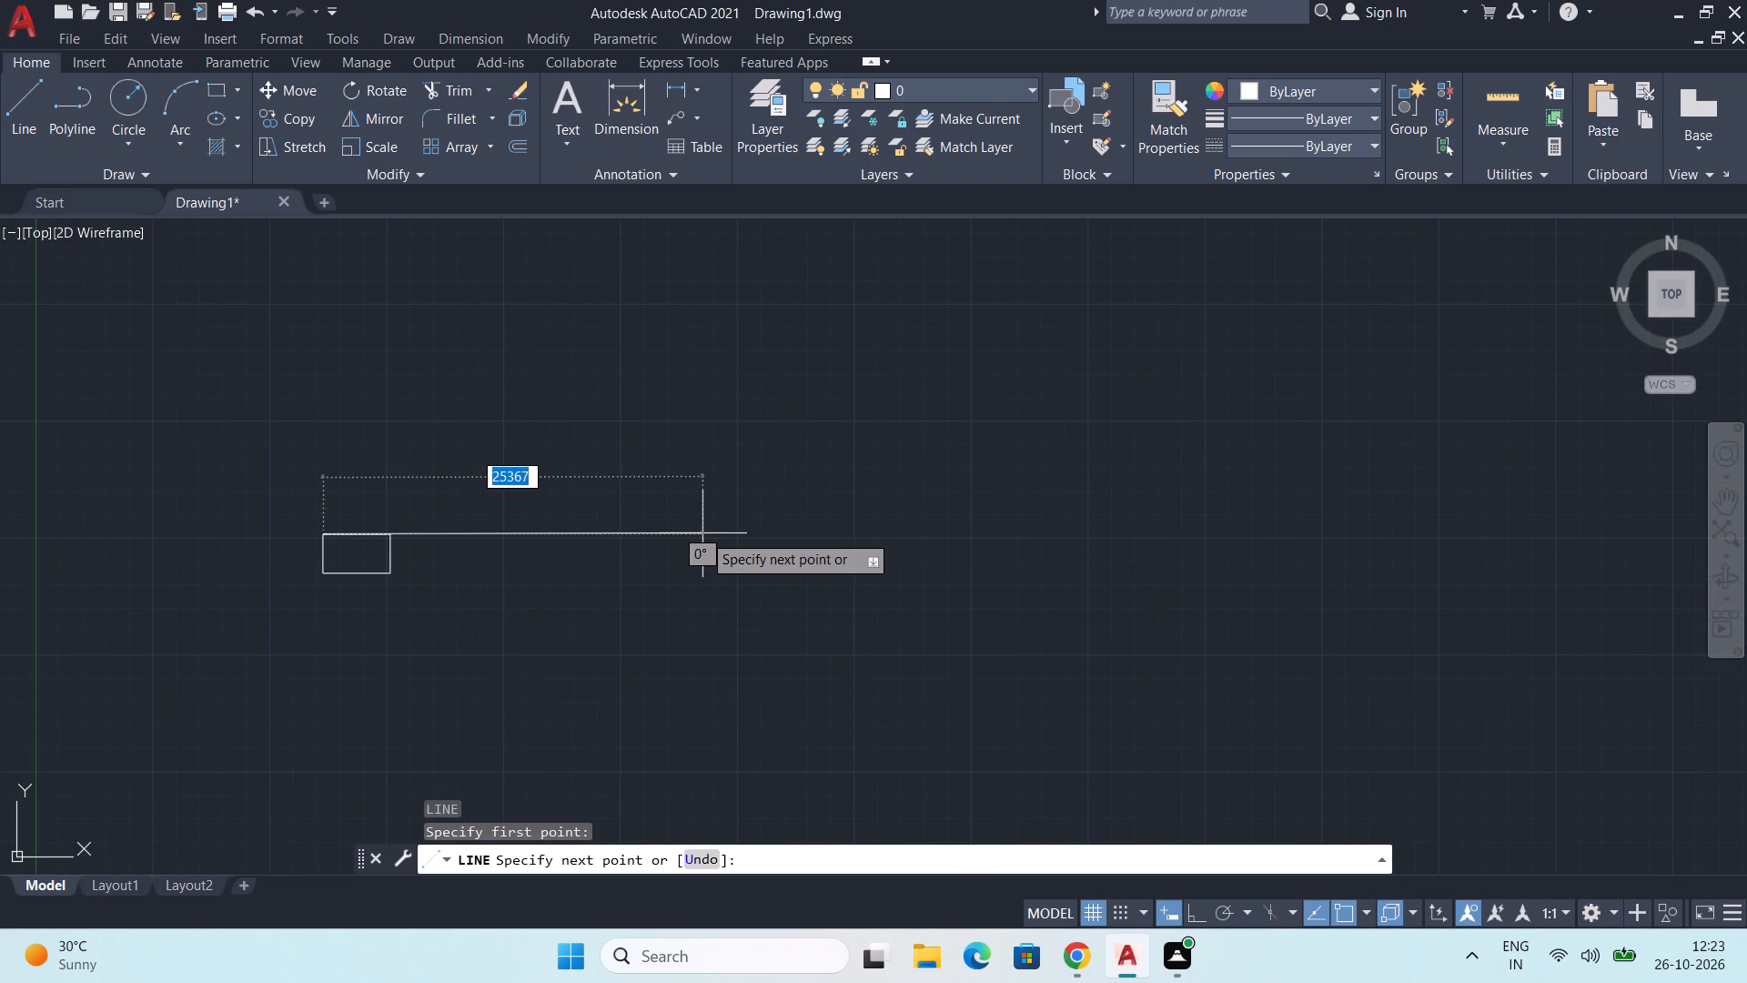
key("F8")
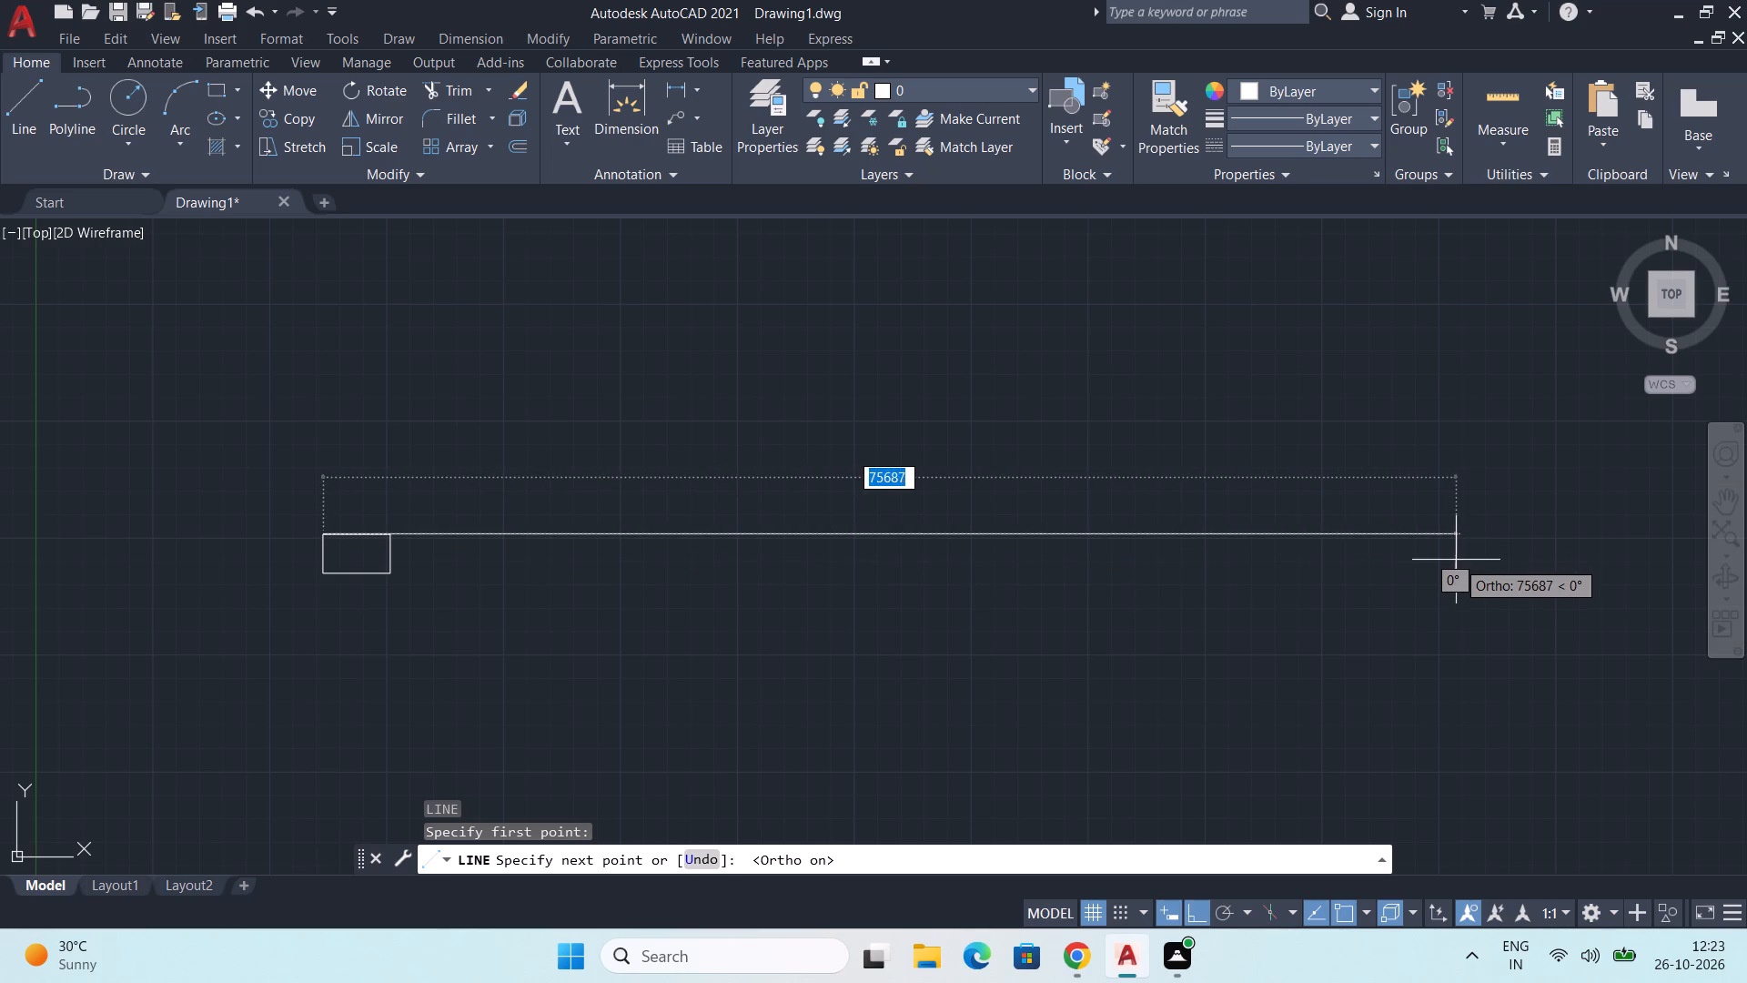
scroll(1456, 560, "down", 1)
middle_click_drag(1449, 560, 1220, 580)
left_click(1547, 567)
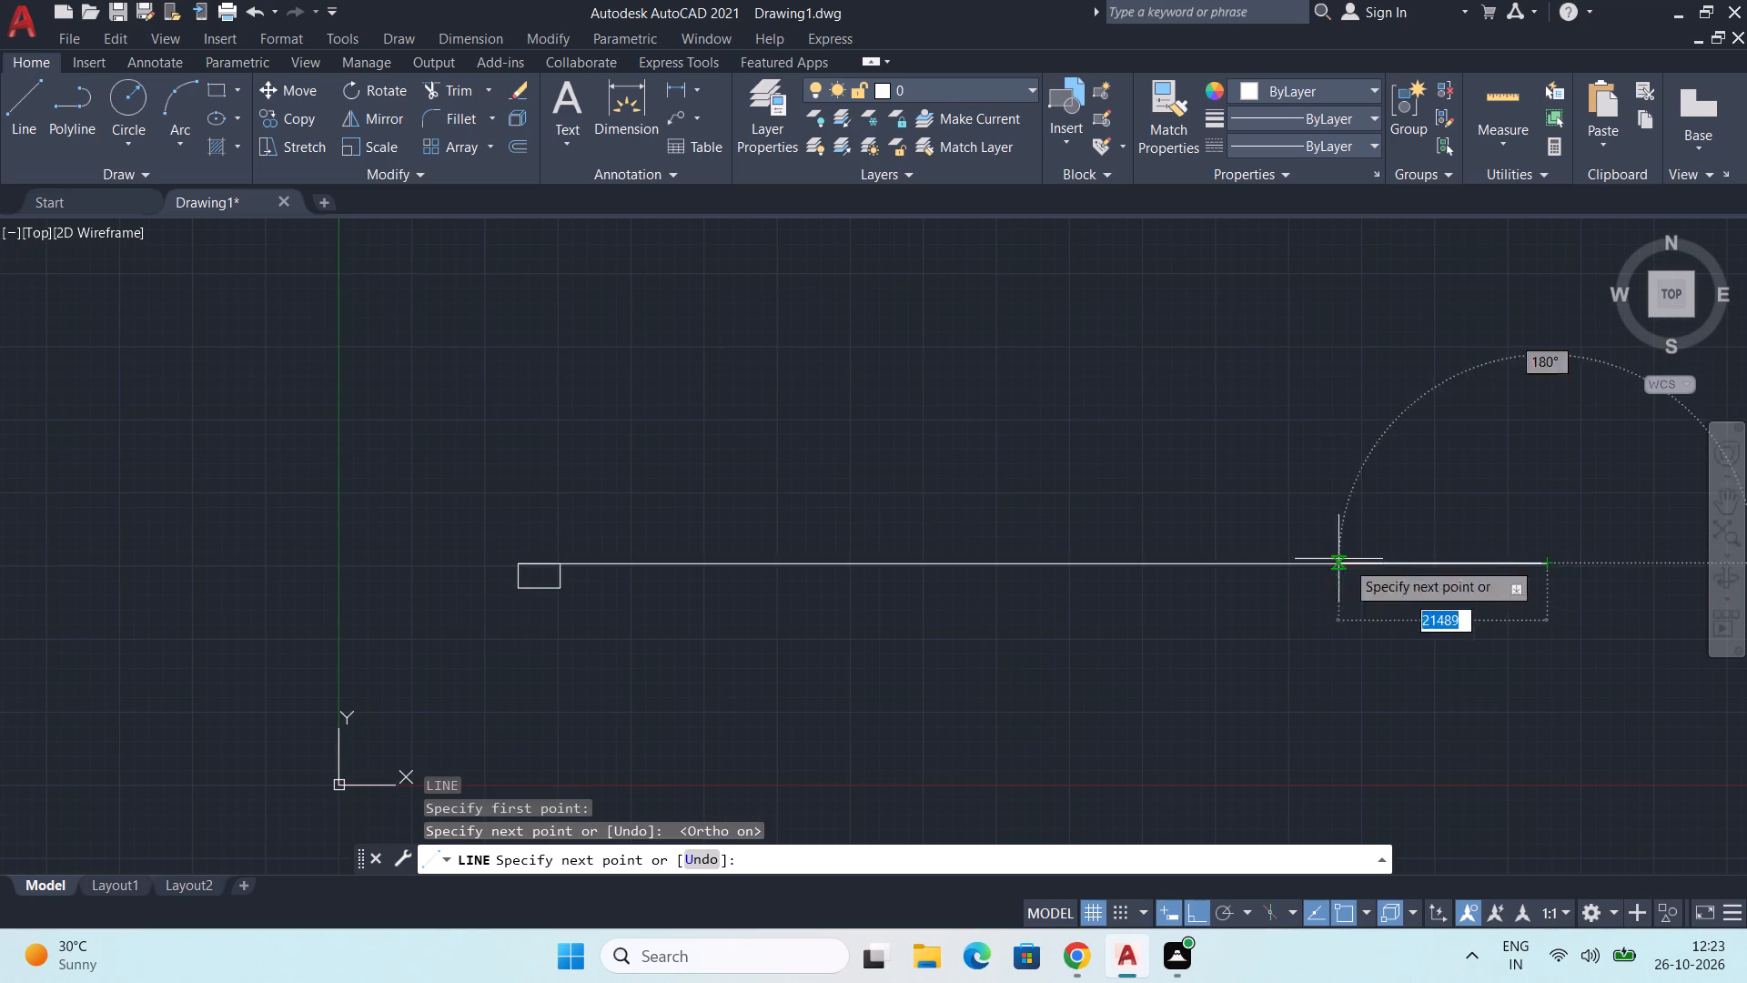
key("Escape")
scroll(540, 570, "up", 3)
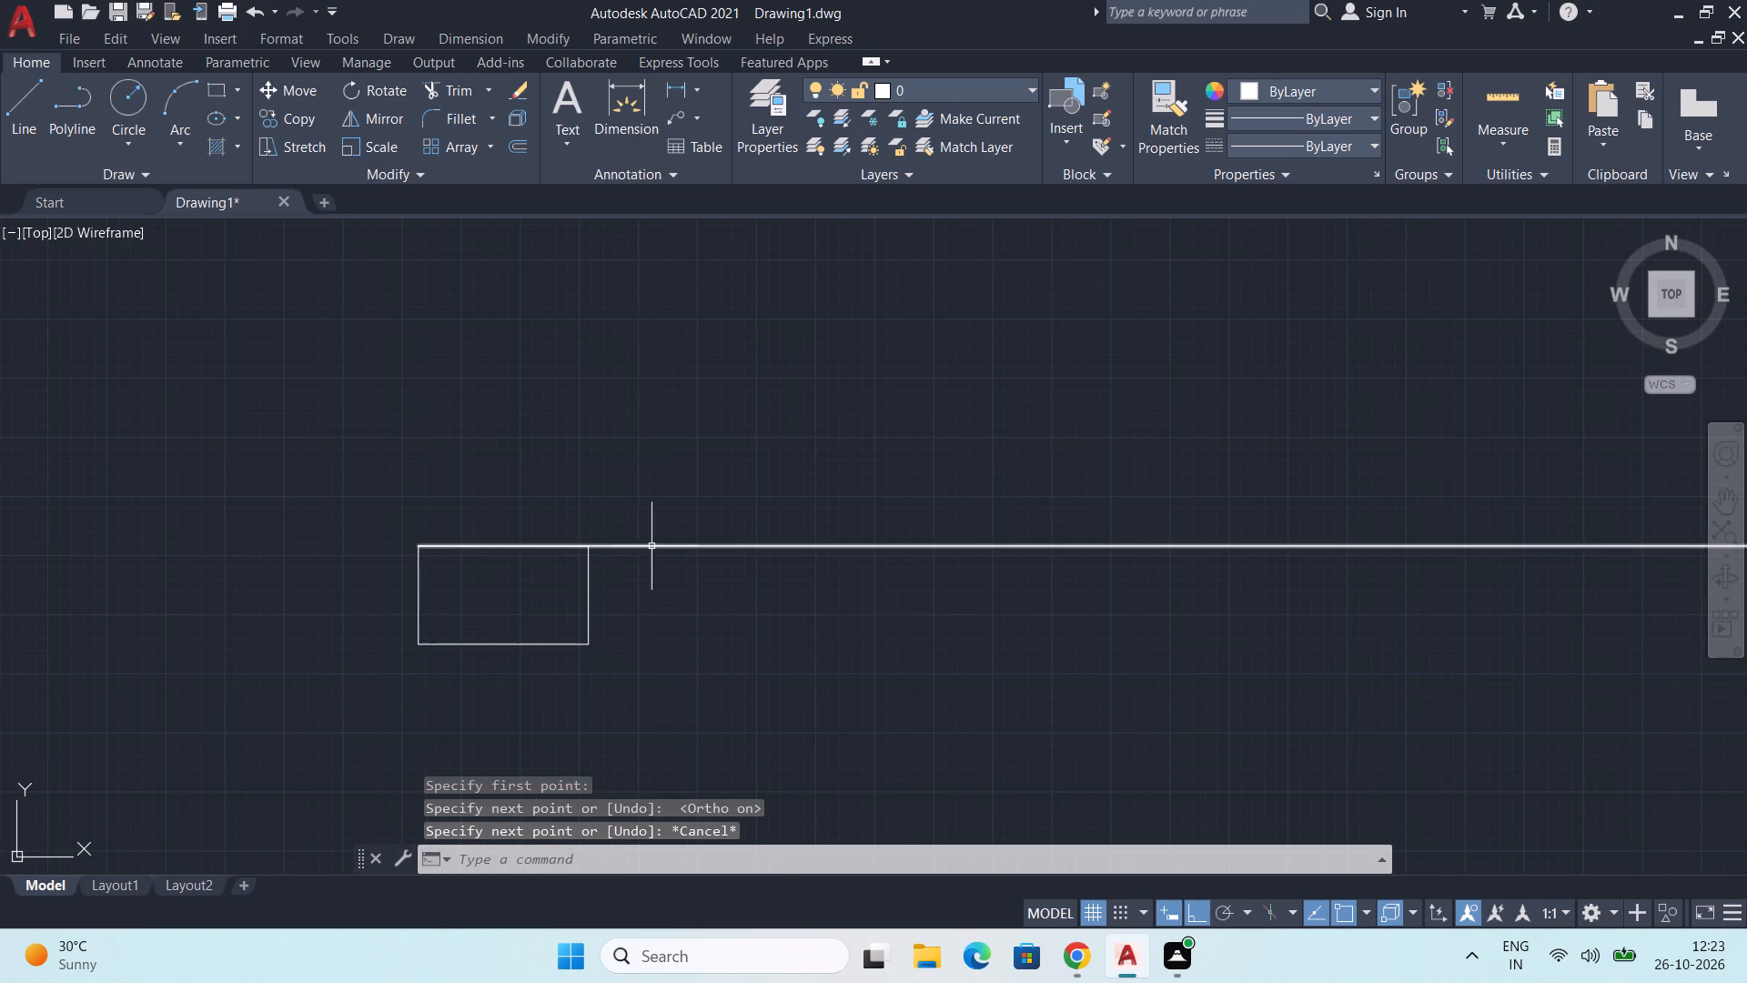
Stretch the long horizontal line's left end past the rectangle's left side, to a total length of about 117950 mm.
left_click(656, 543)
left_click(418, 547)
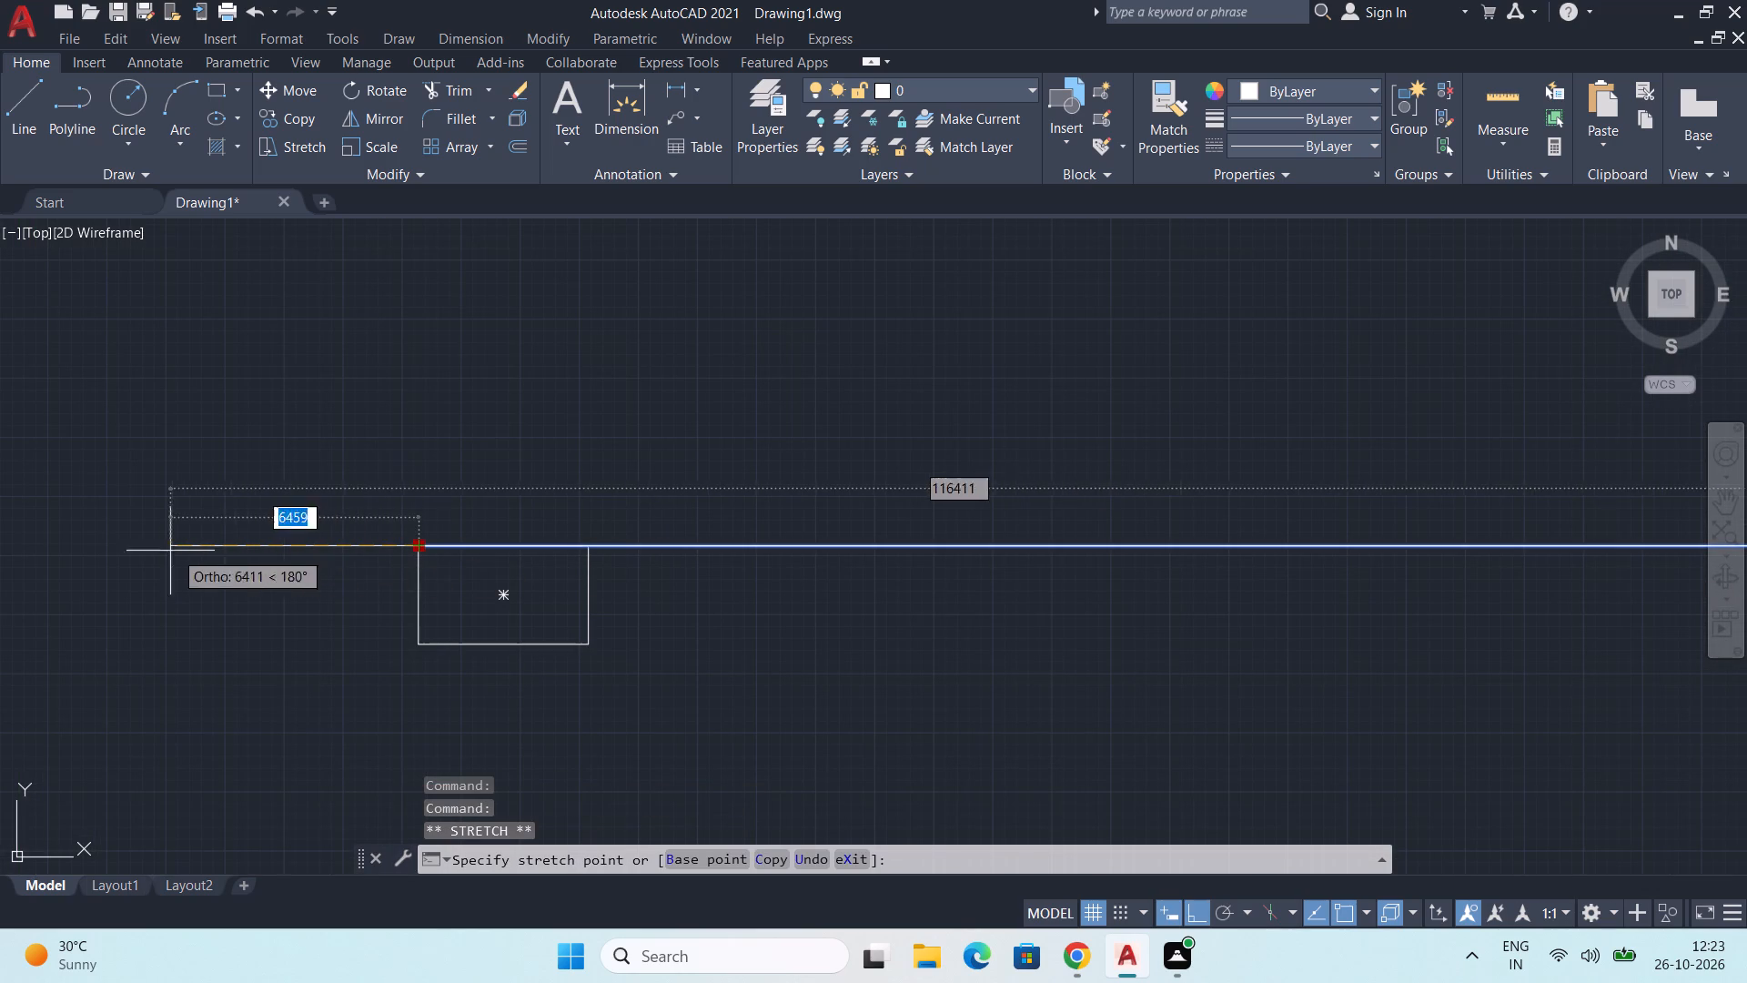
left_click(116, 542)
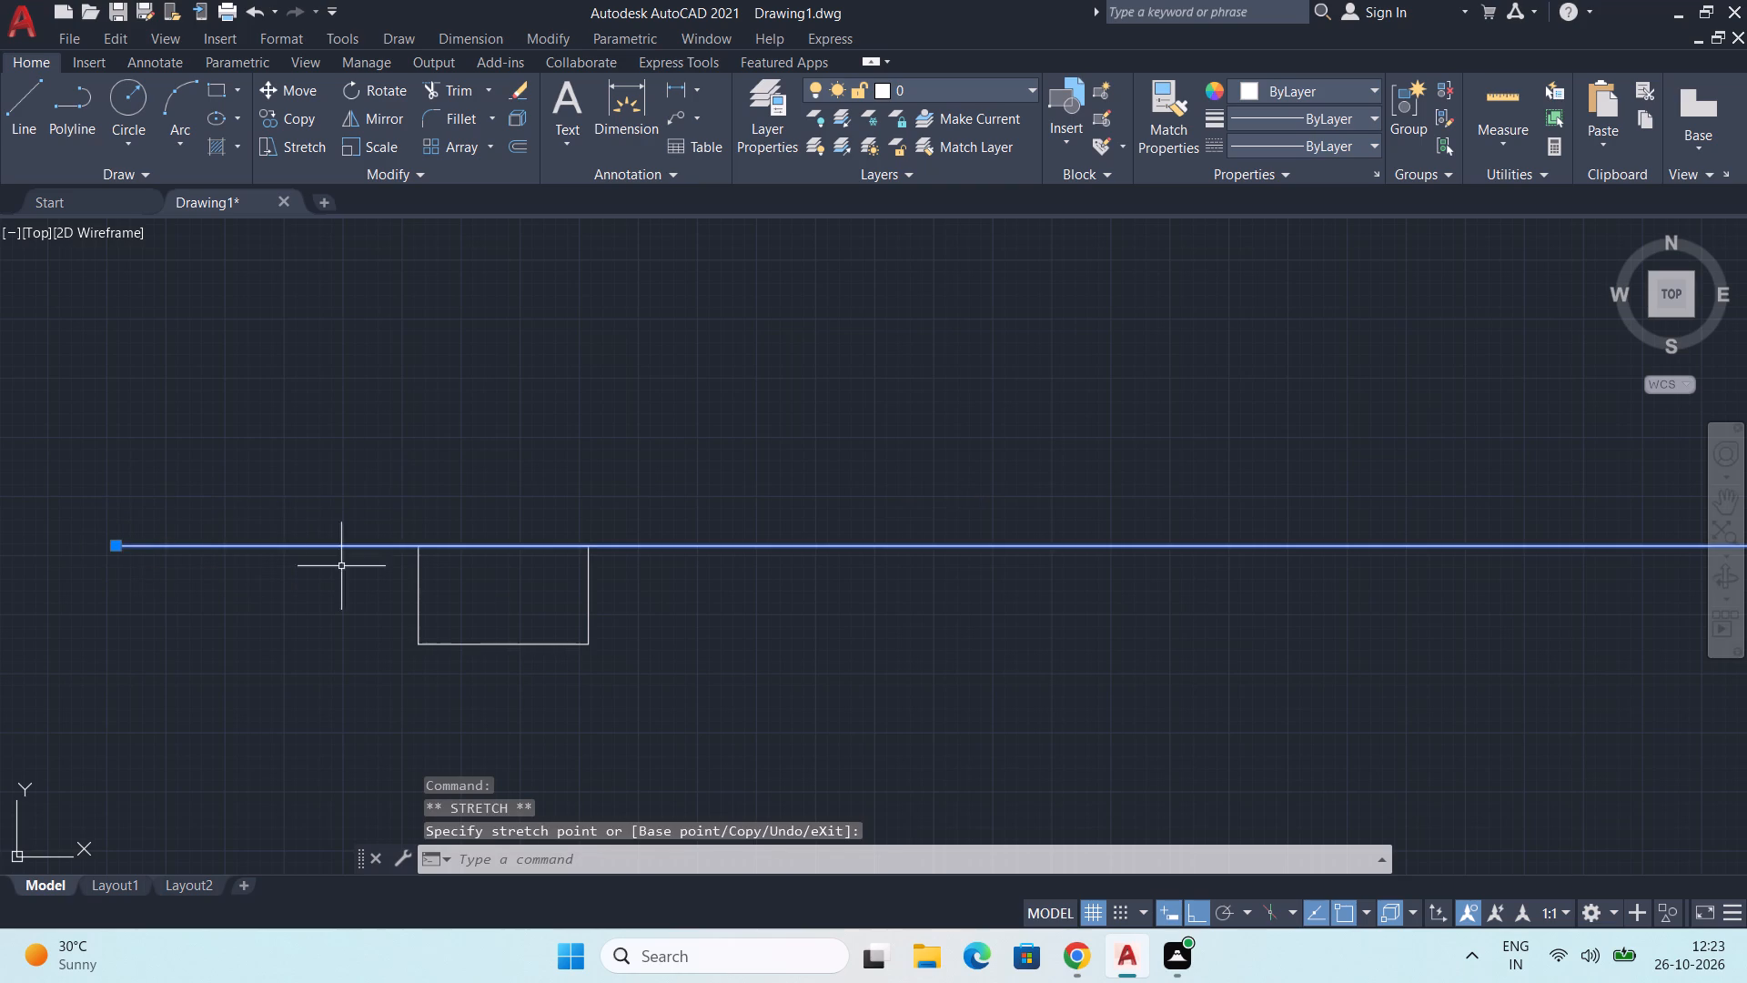
key("Escape")
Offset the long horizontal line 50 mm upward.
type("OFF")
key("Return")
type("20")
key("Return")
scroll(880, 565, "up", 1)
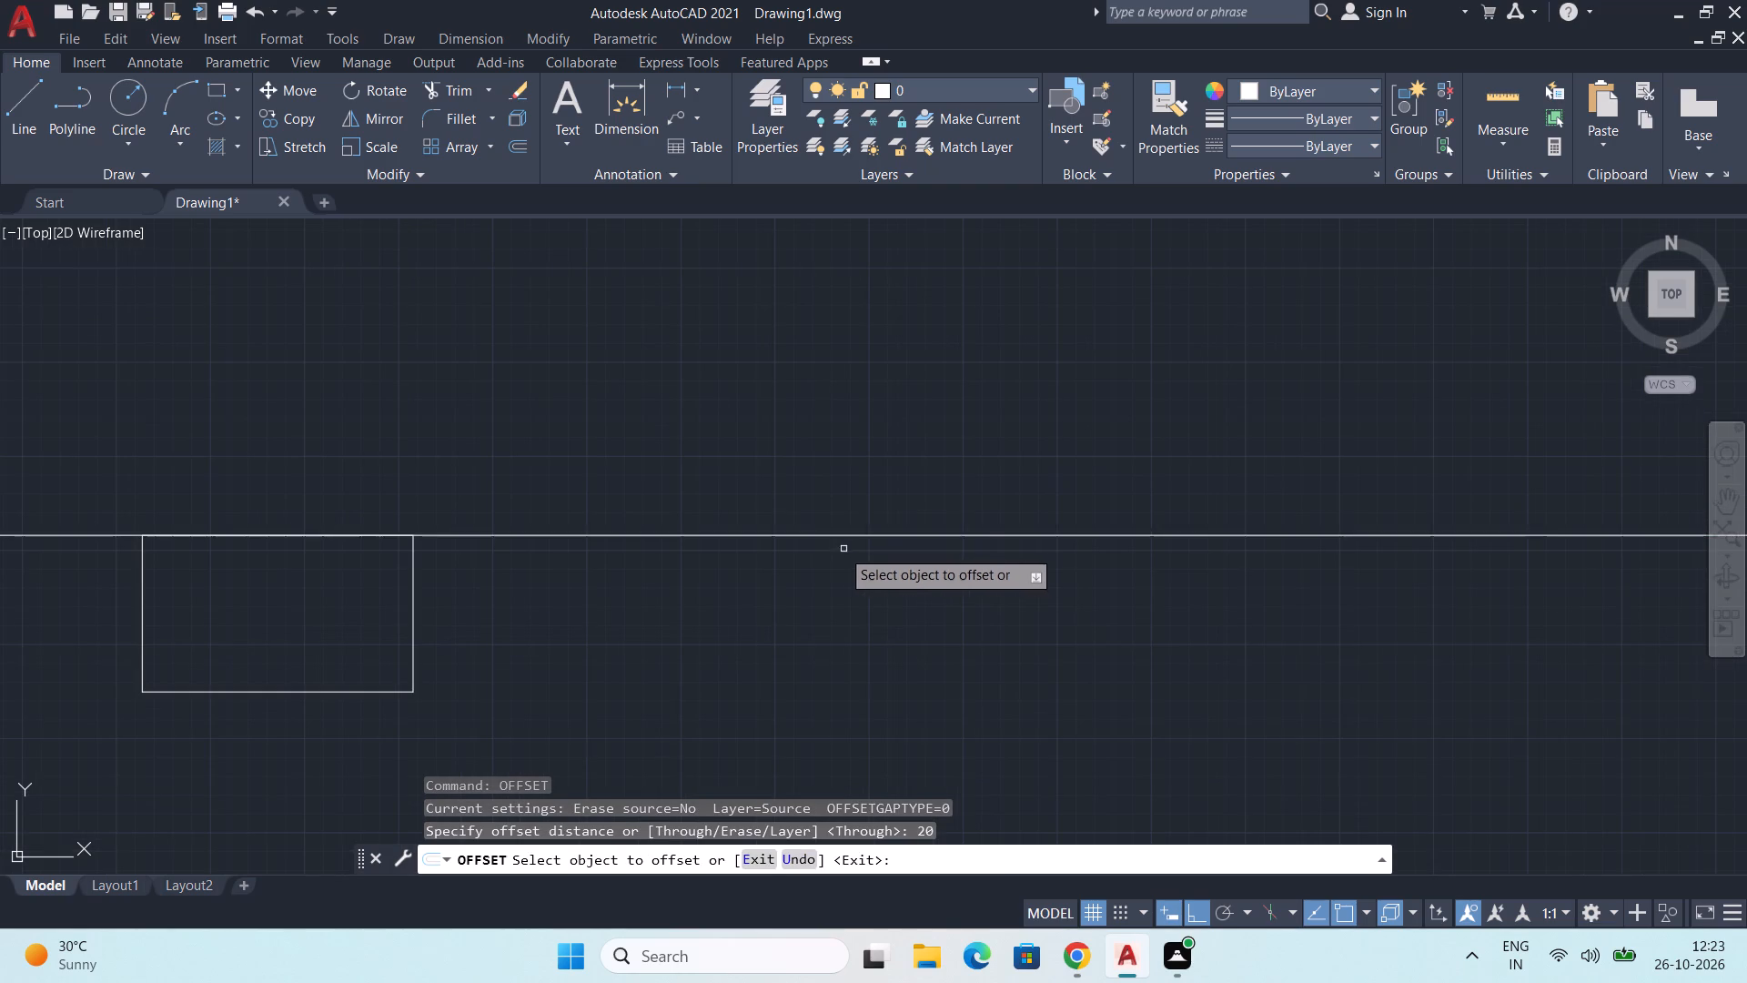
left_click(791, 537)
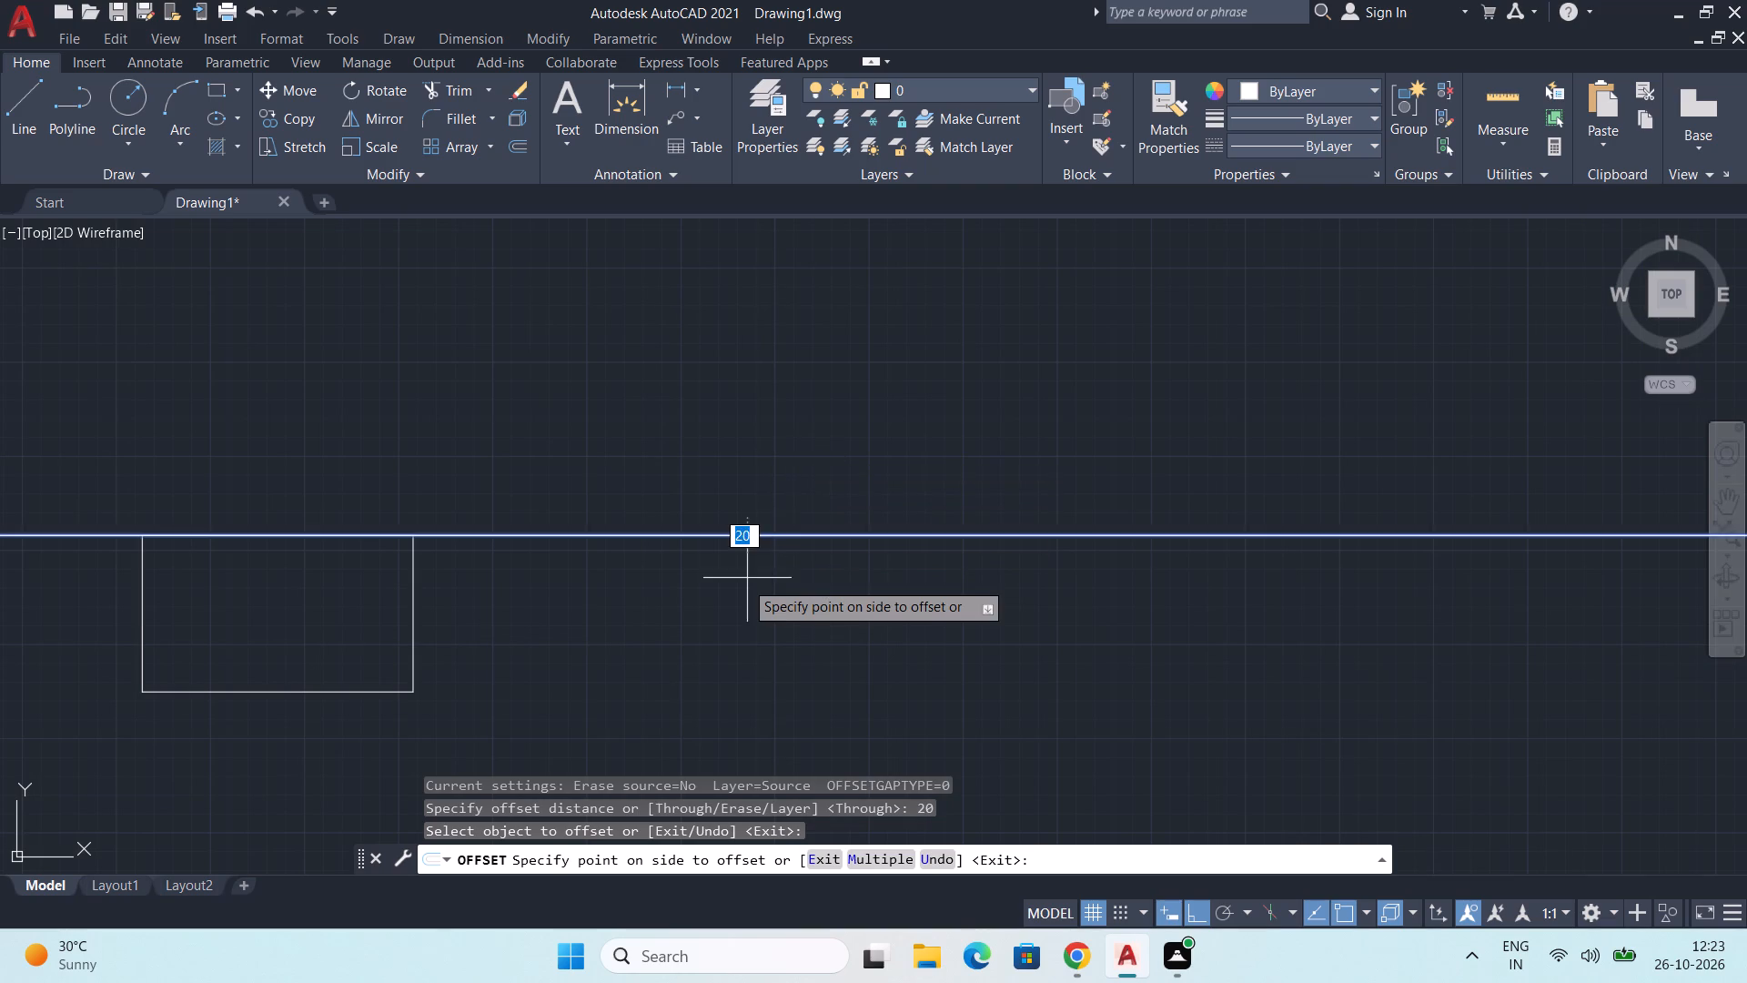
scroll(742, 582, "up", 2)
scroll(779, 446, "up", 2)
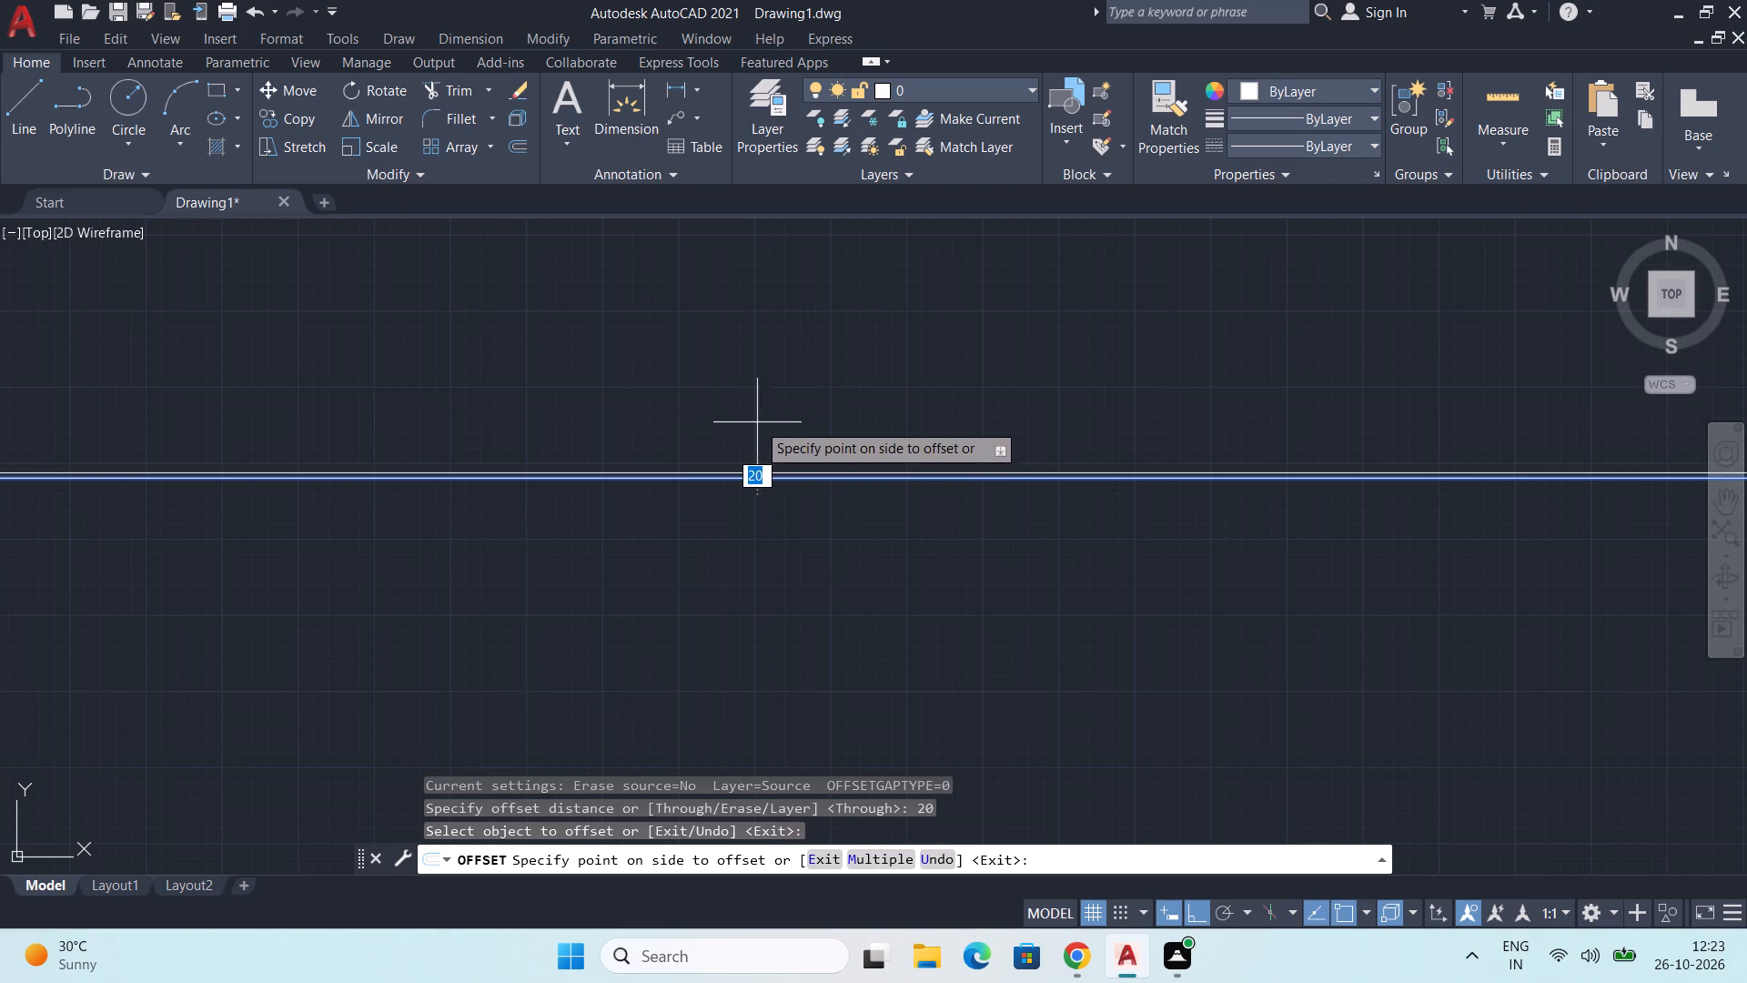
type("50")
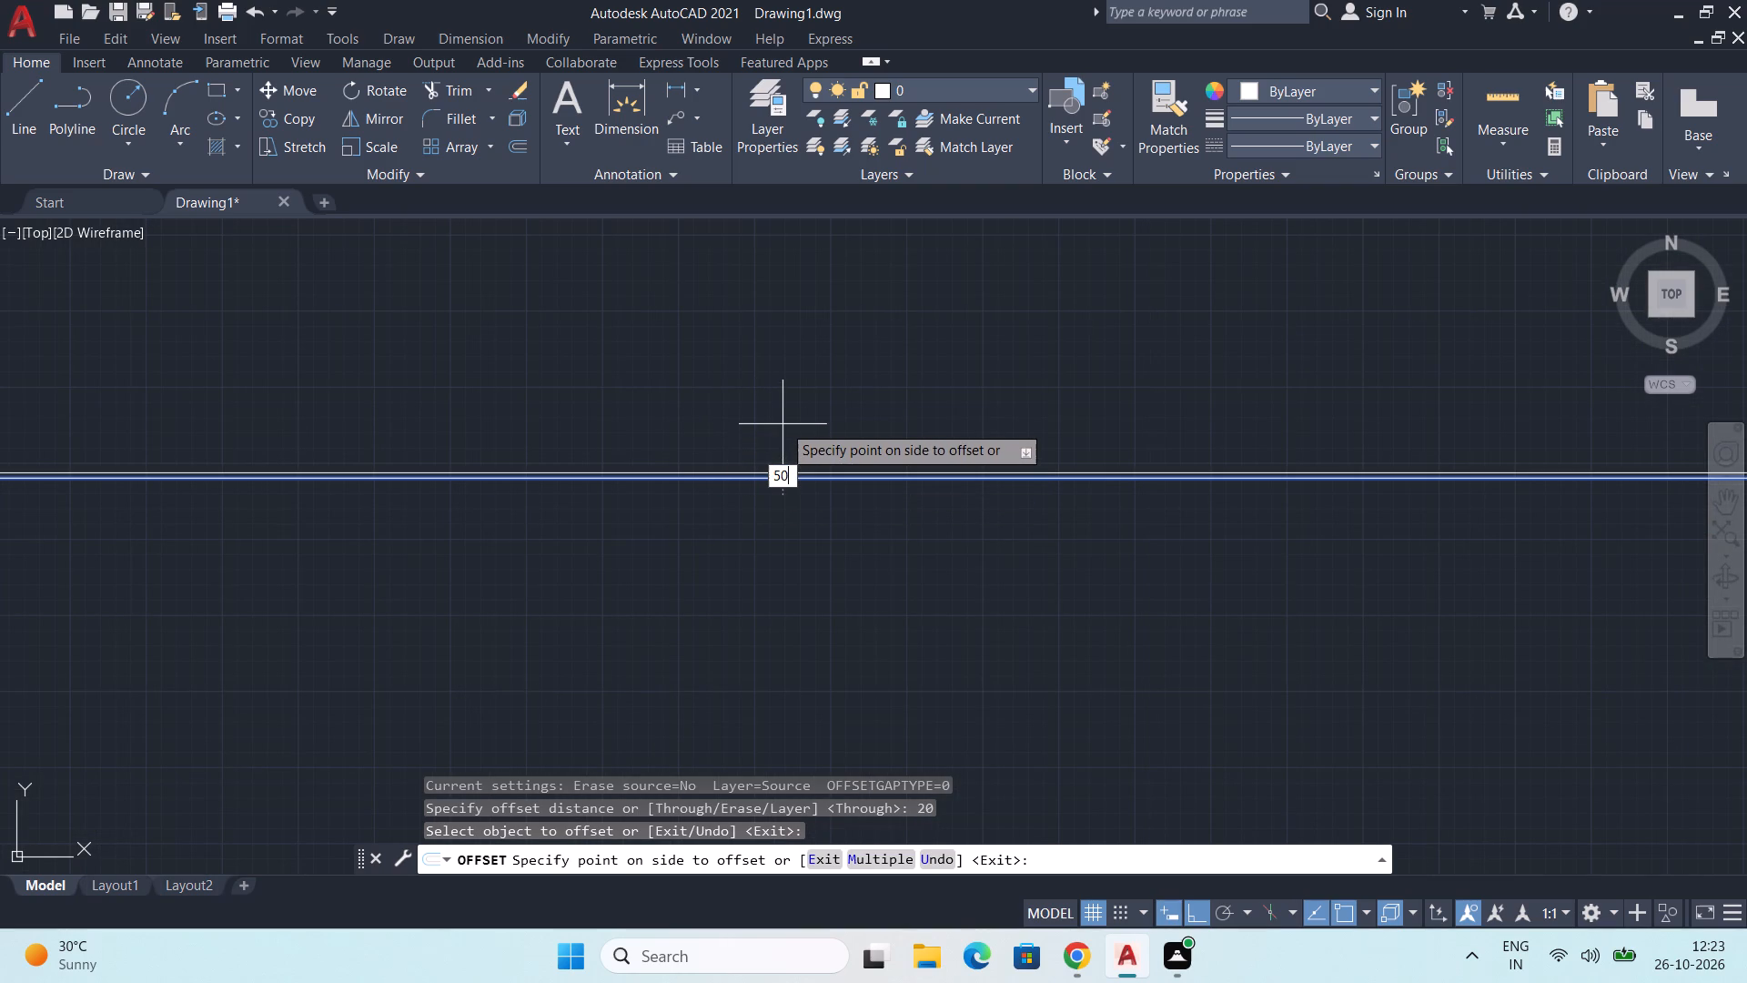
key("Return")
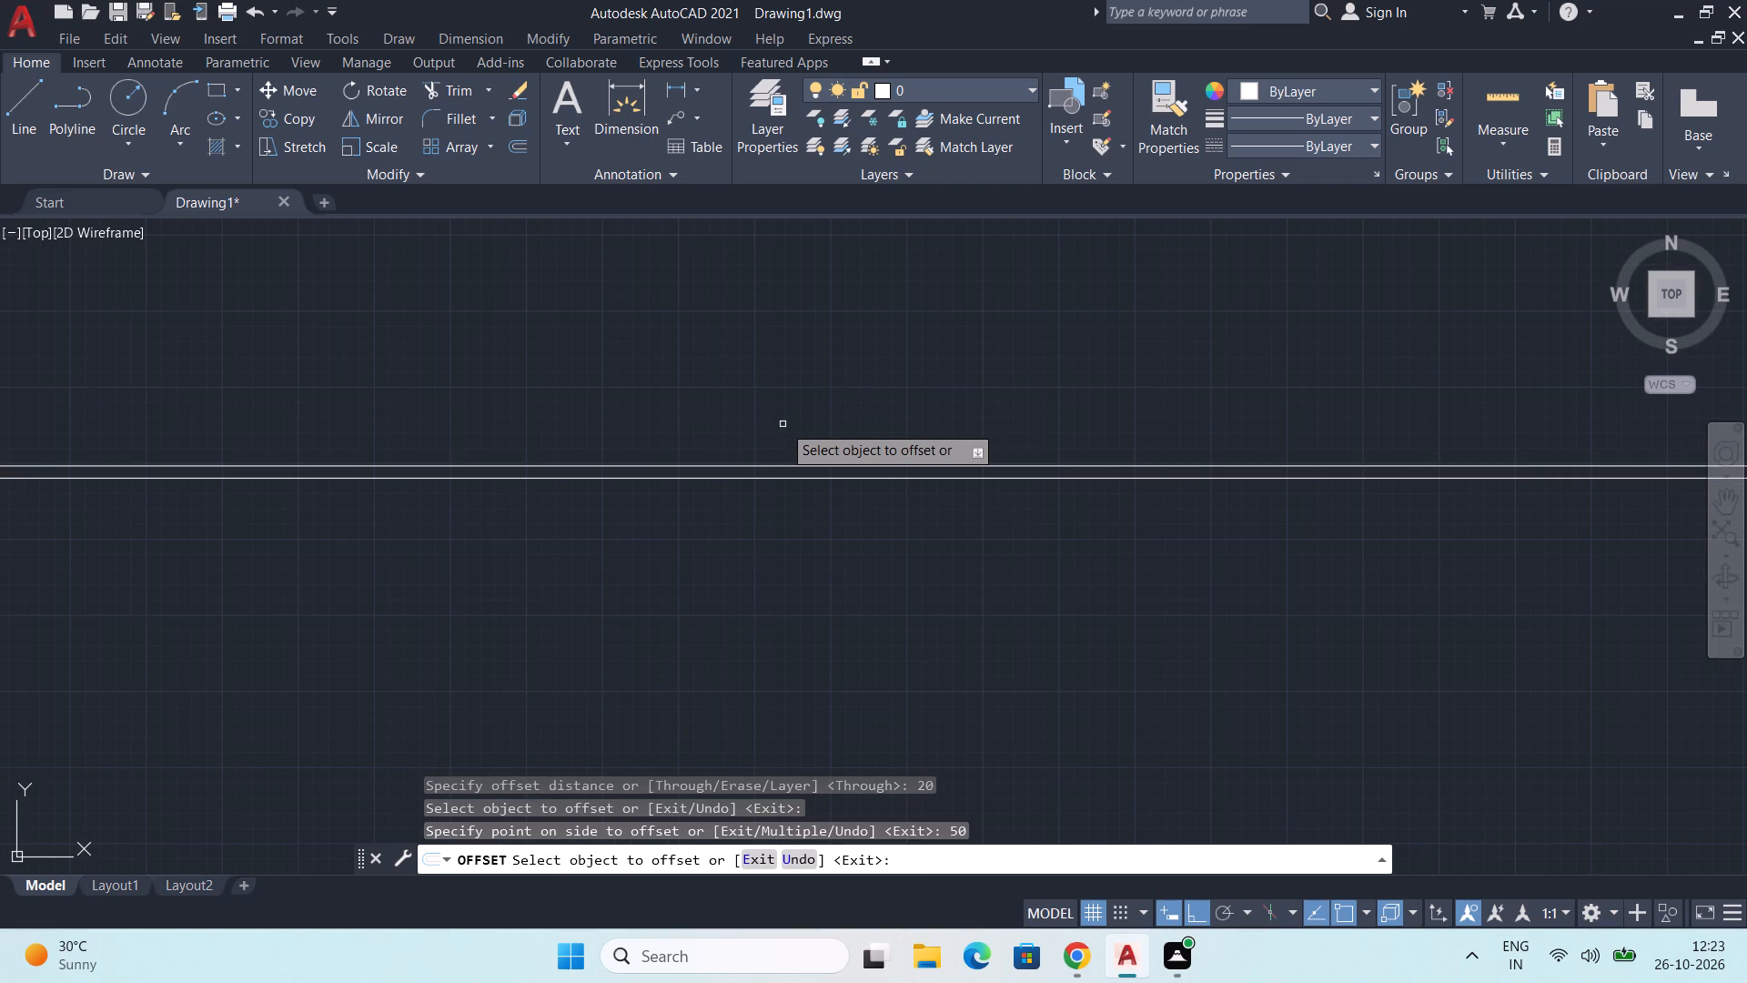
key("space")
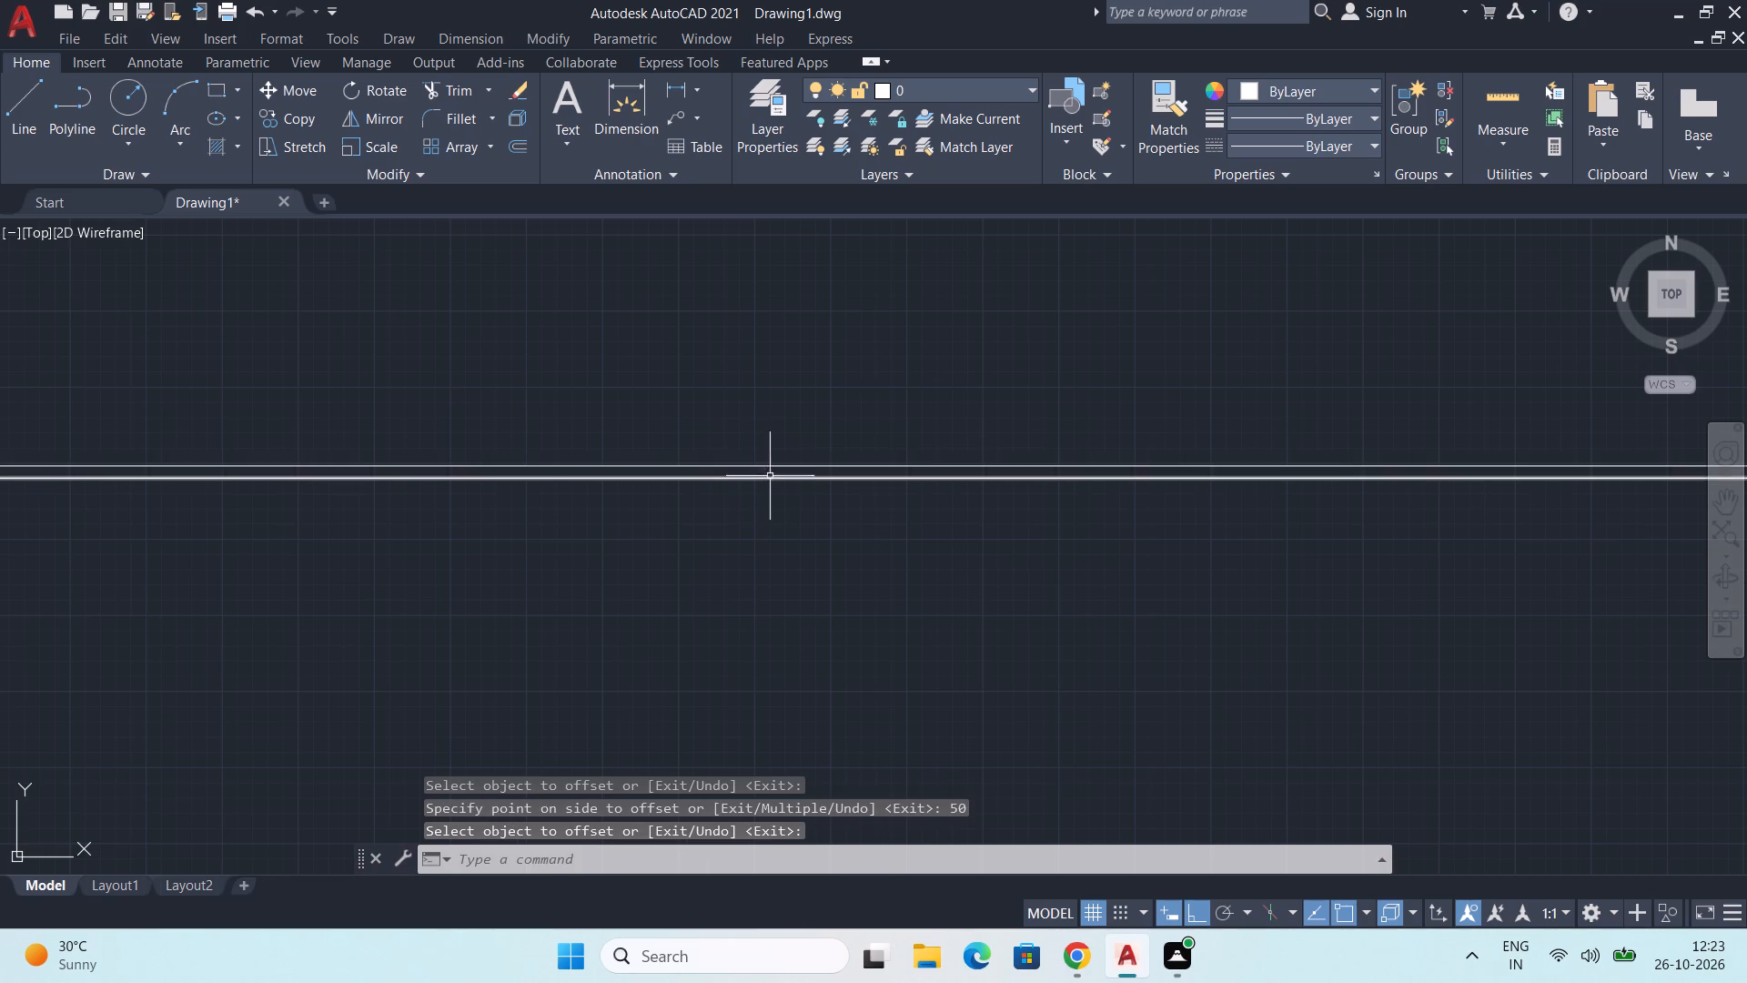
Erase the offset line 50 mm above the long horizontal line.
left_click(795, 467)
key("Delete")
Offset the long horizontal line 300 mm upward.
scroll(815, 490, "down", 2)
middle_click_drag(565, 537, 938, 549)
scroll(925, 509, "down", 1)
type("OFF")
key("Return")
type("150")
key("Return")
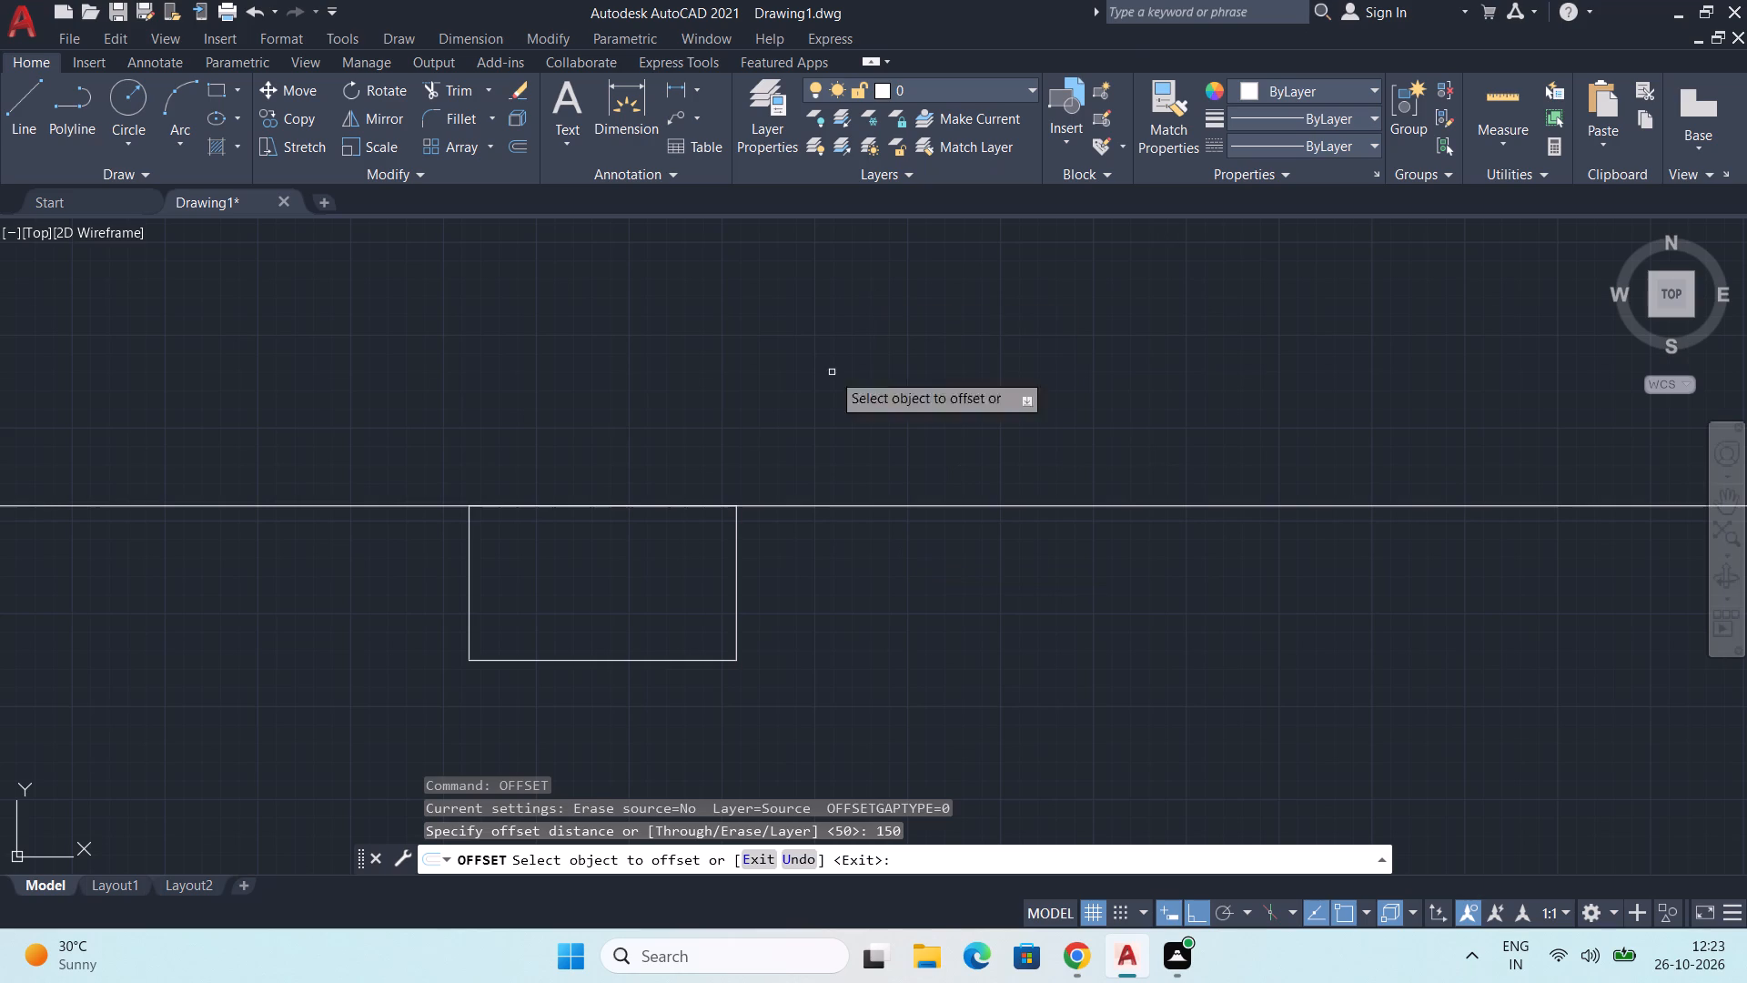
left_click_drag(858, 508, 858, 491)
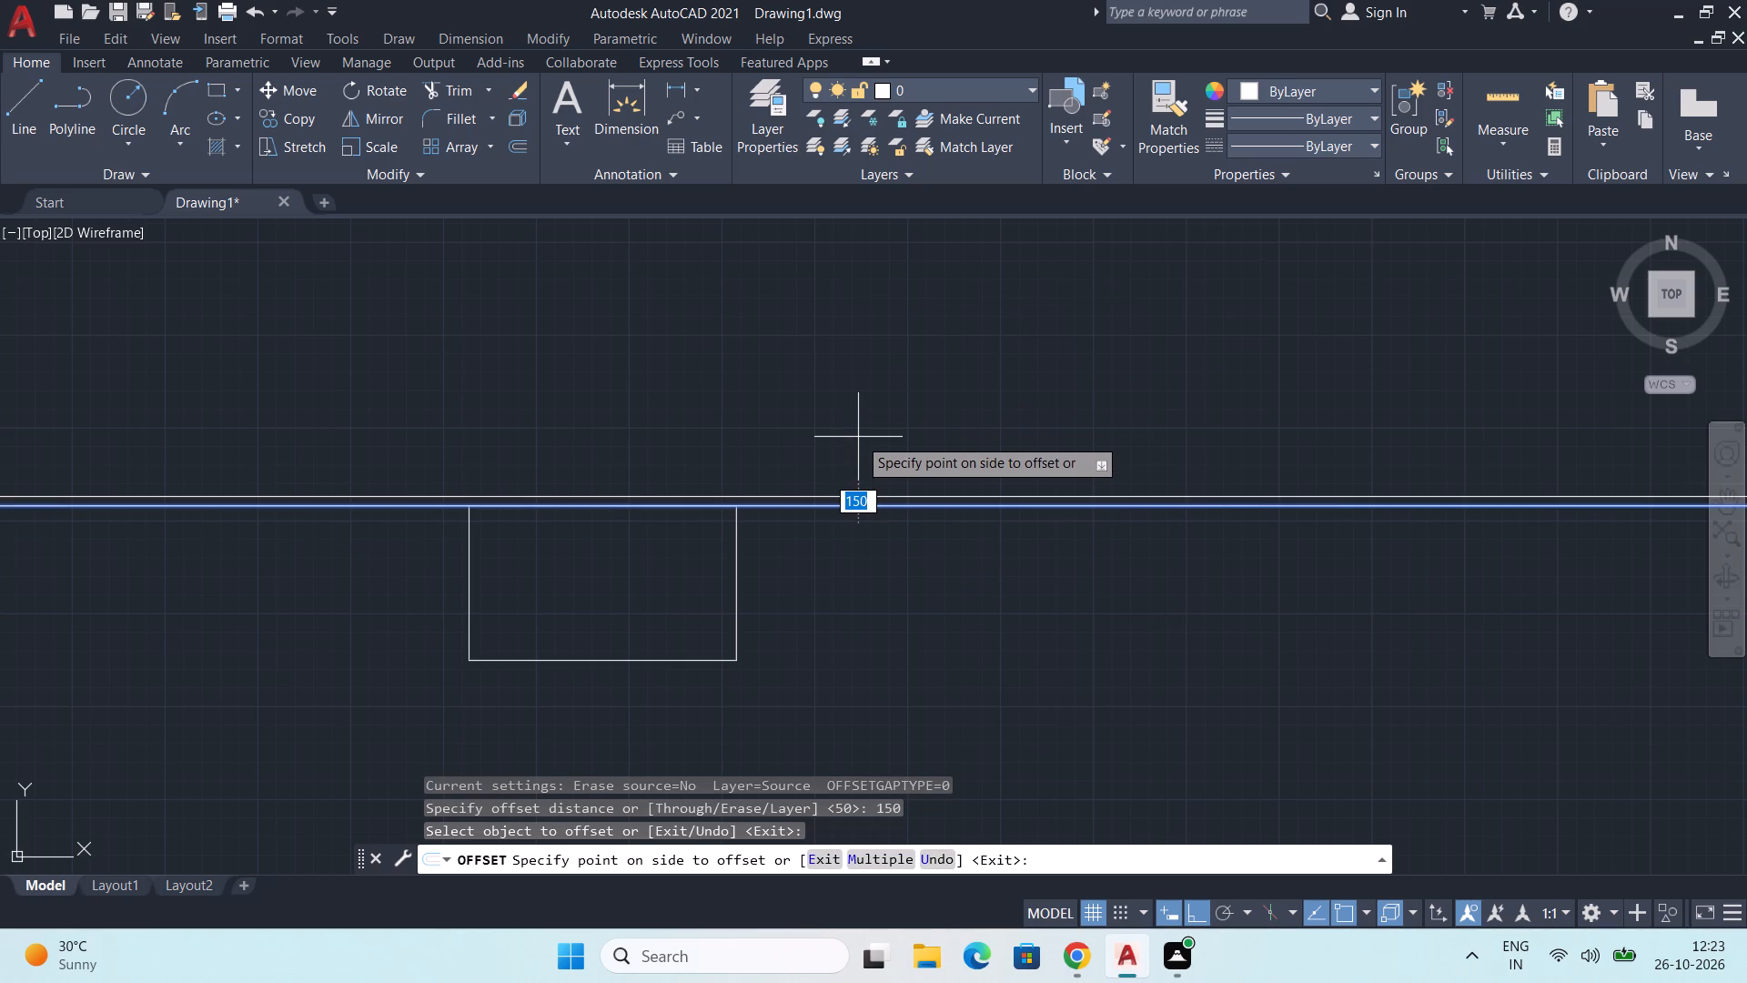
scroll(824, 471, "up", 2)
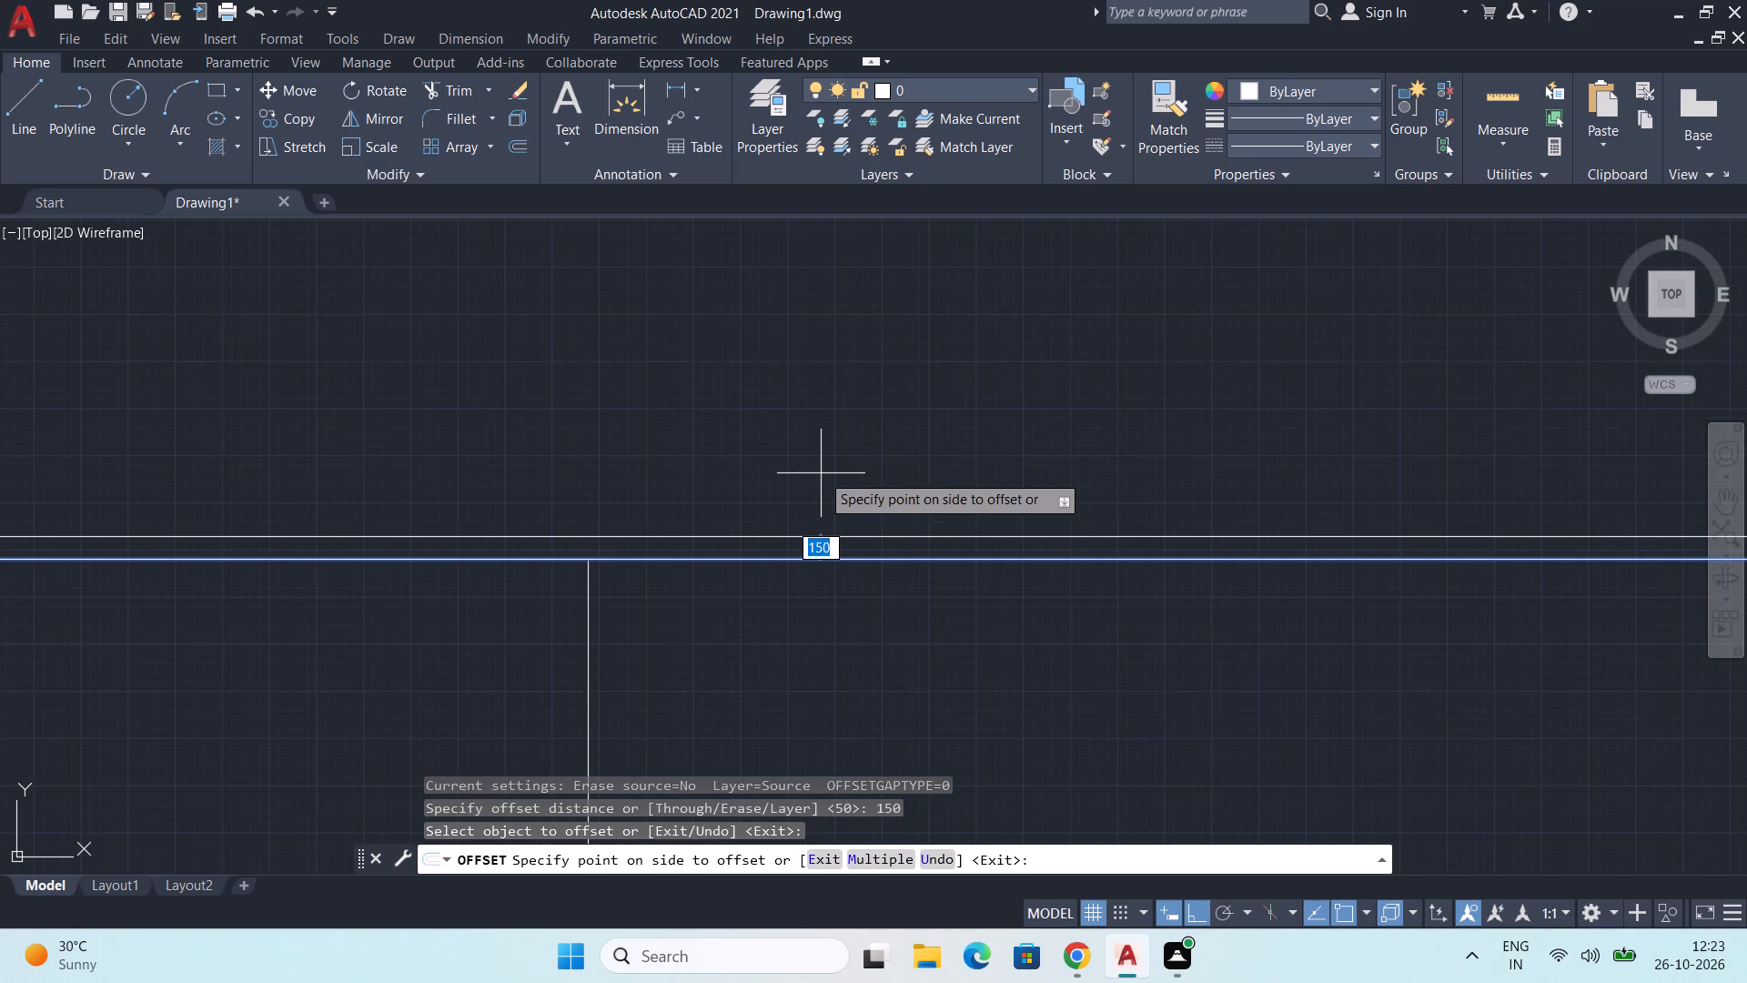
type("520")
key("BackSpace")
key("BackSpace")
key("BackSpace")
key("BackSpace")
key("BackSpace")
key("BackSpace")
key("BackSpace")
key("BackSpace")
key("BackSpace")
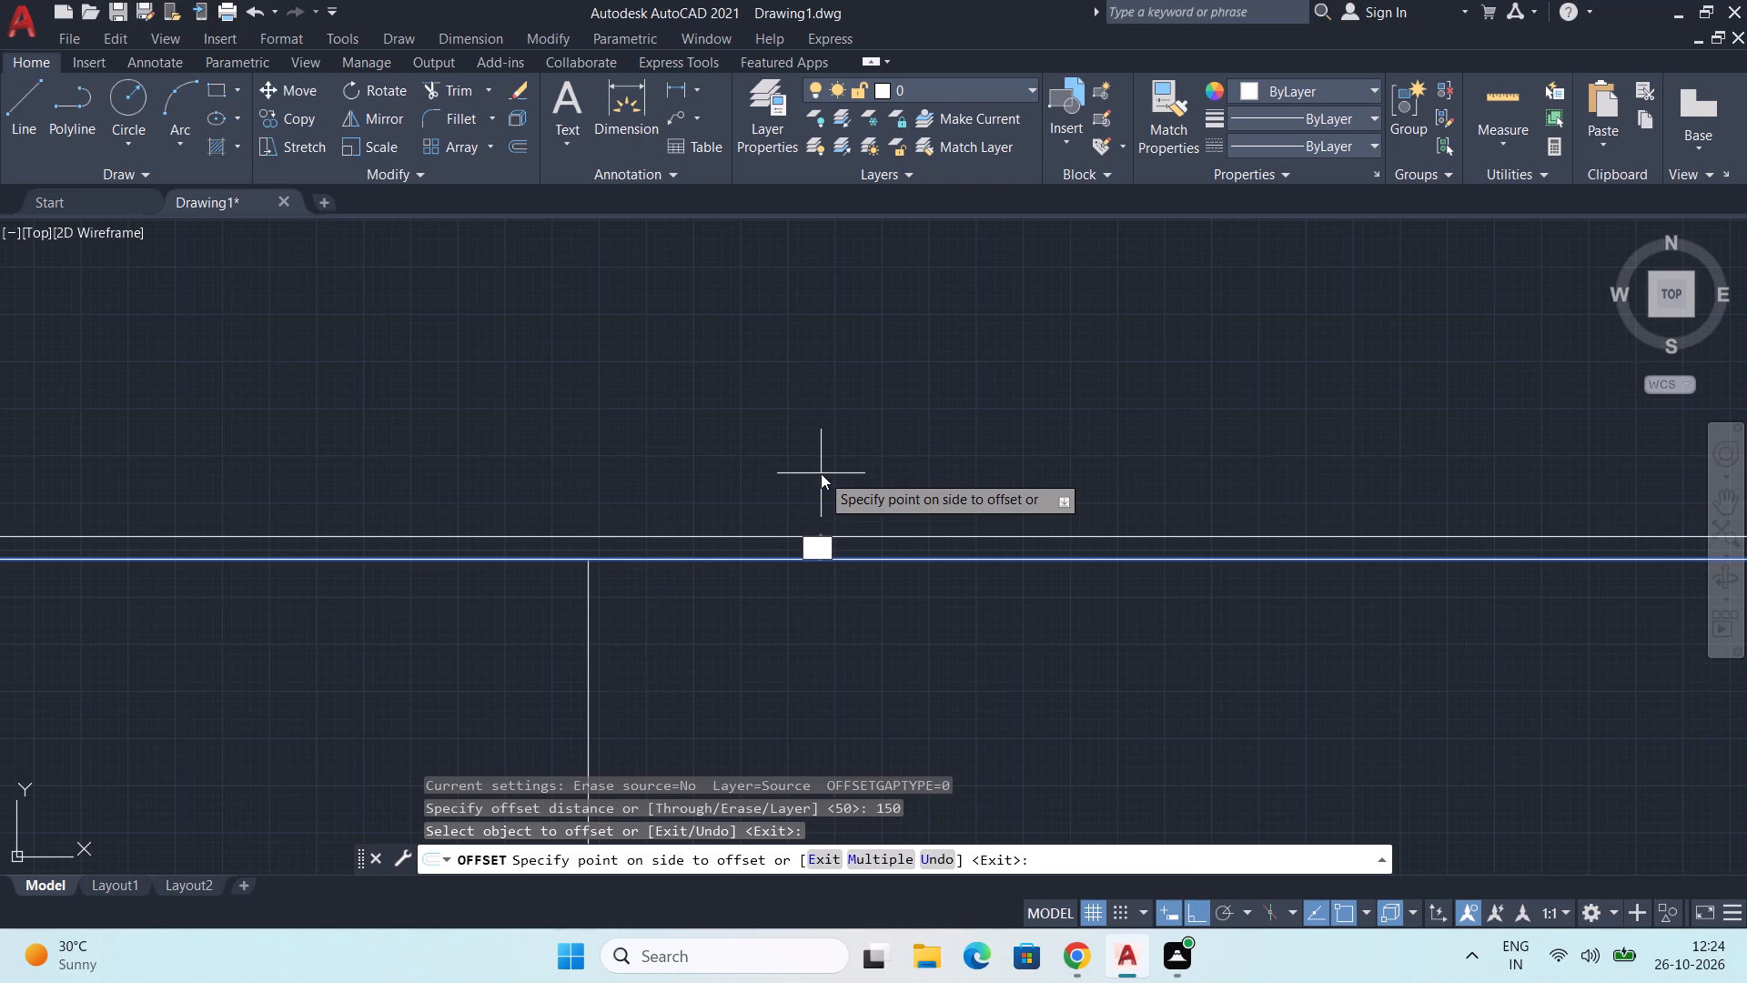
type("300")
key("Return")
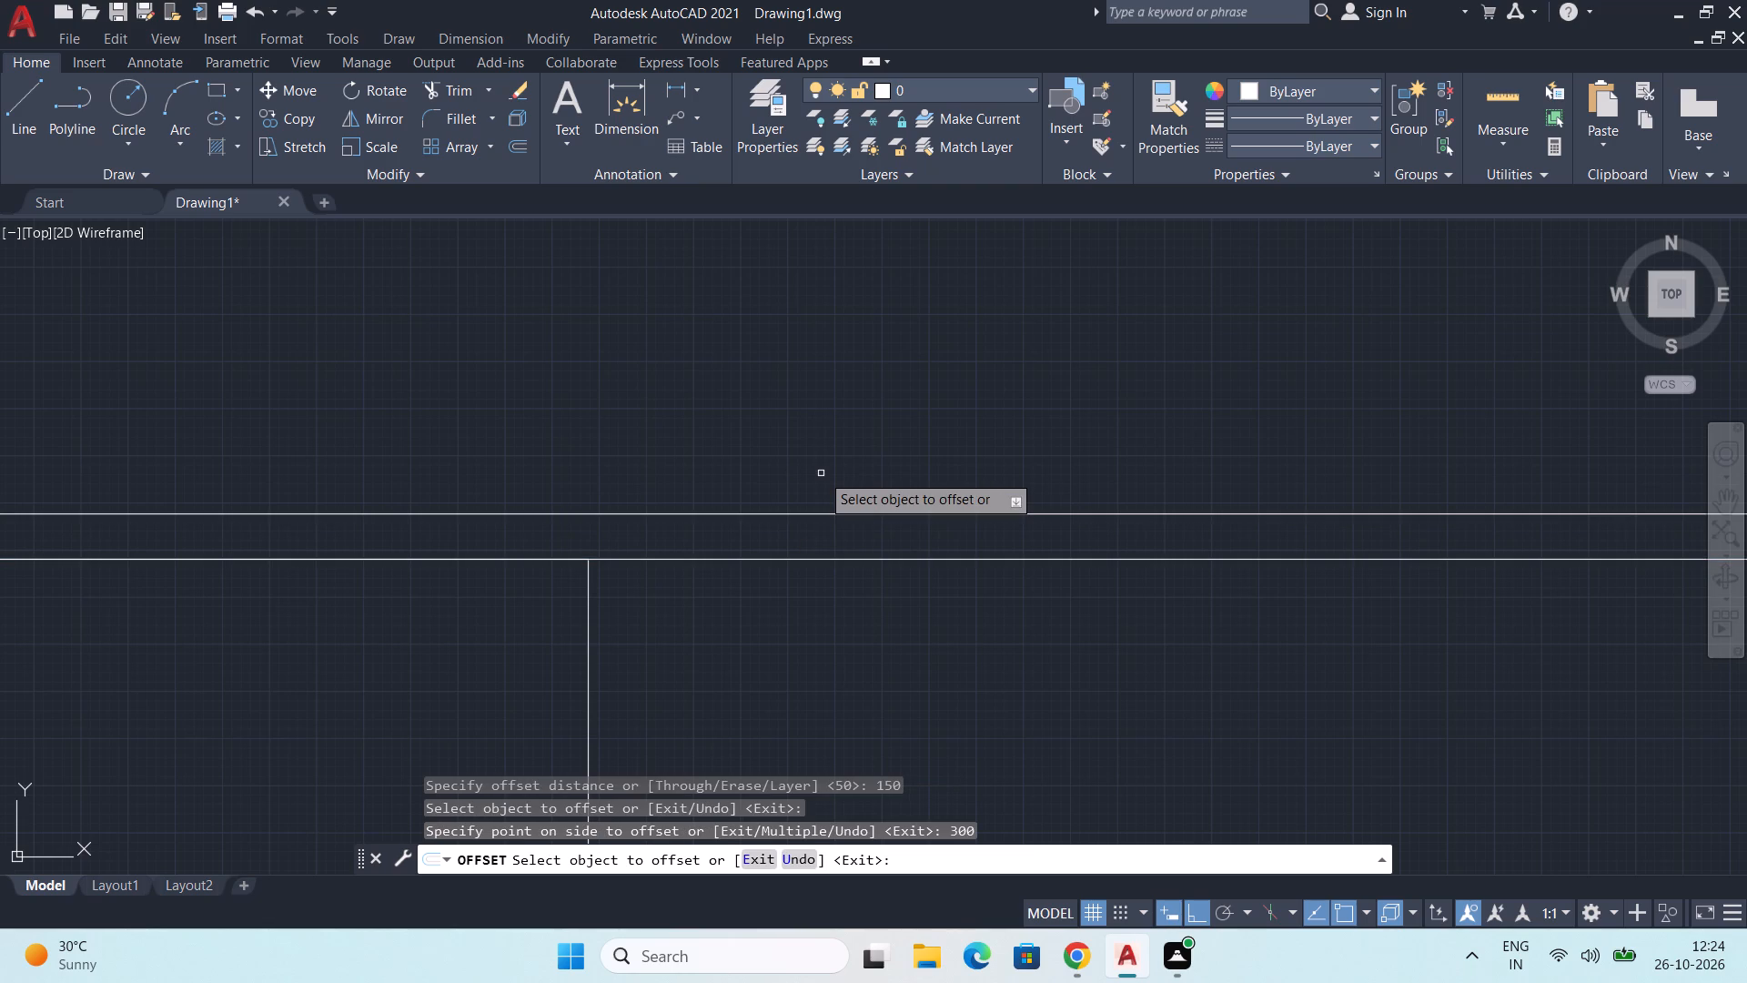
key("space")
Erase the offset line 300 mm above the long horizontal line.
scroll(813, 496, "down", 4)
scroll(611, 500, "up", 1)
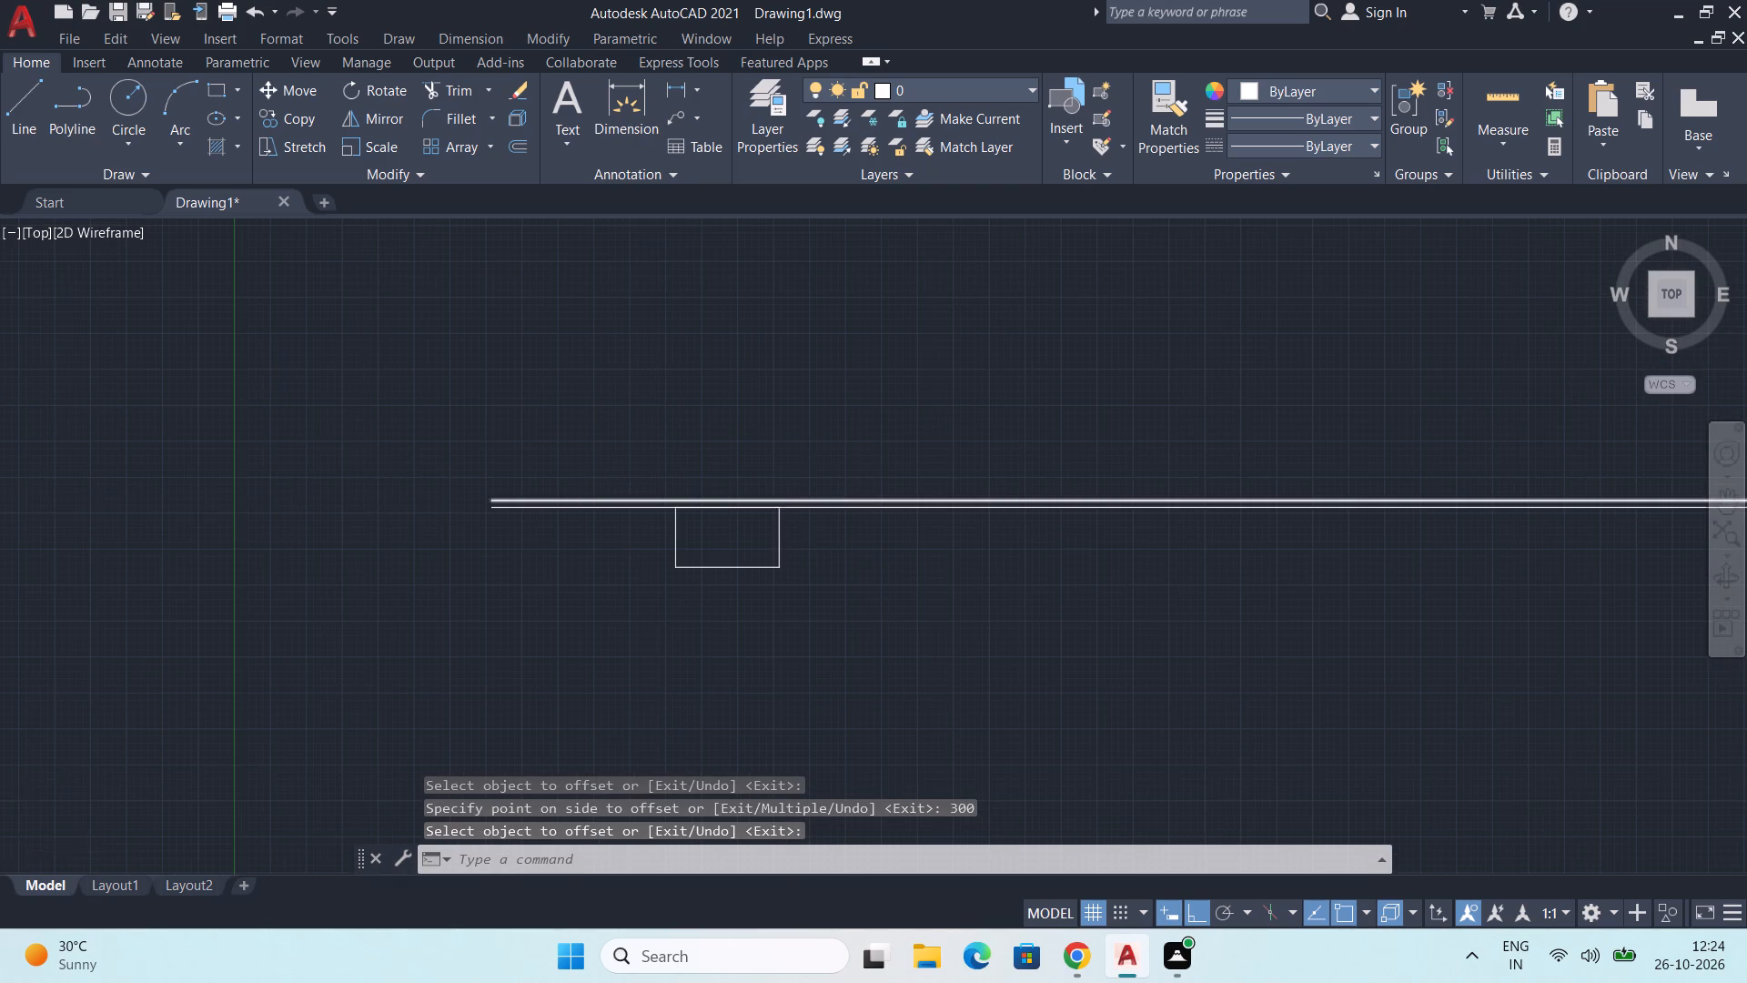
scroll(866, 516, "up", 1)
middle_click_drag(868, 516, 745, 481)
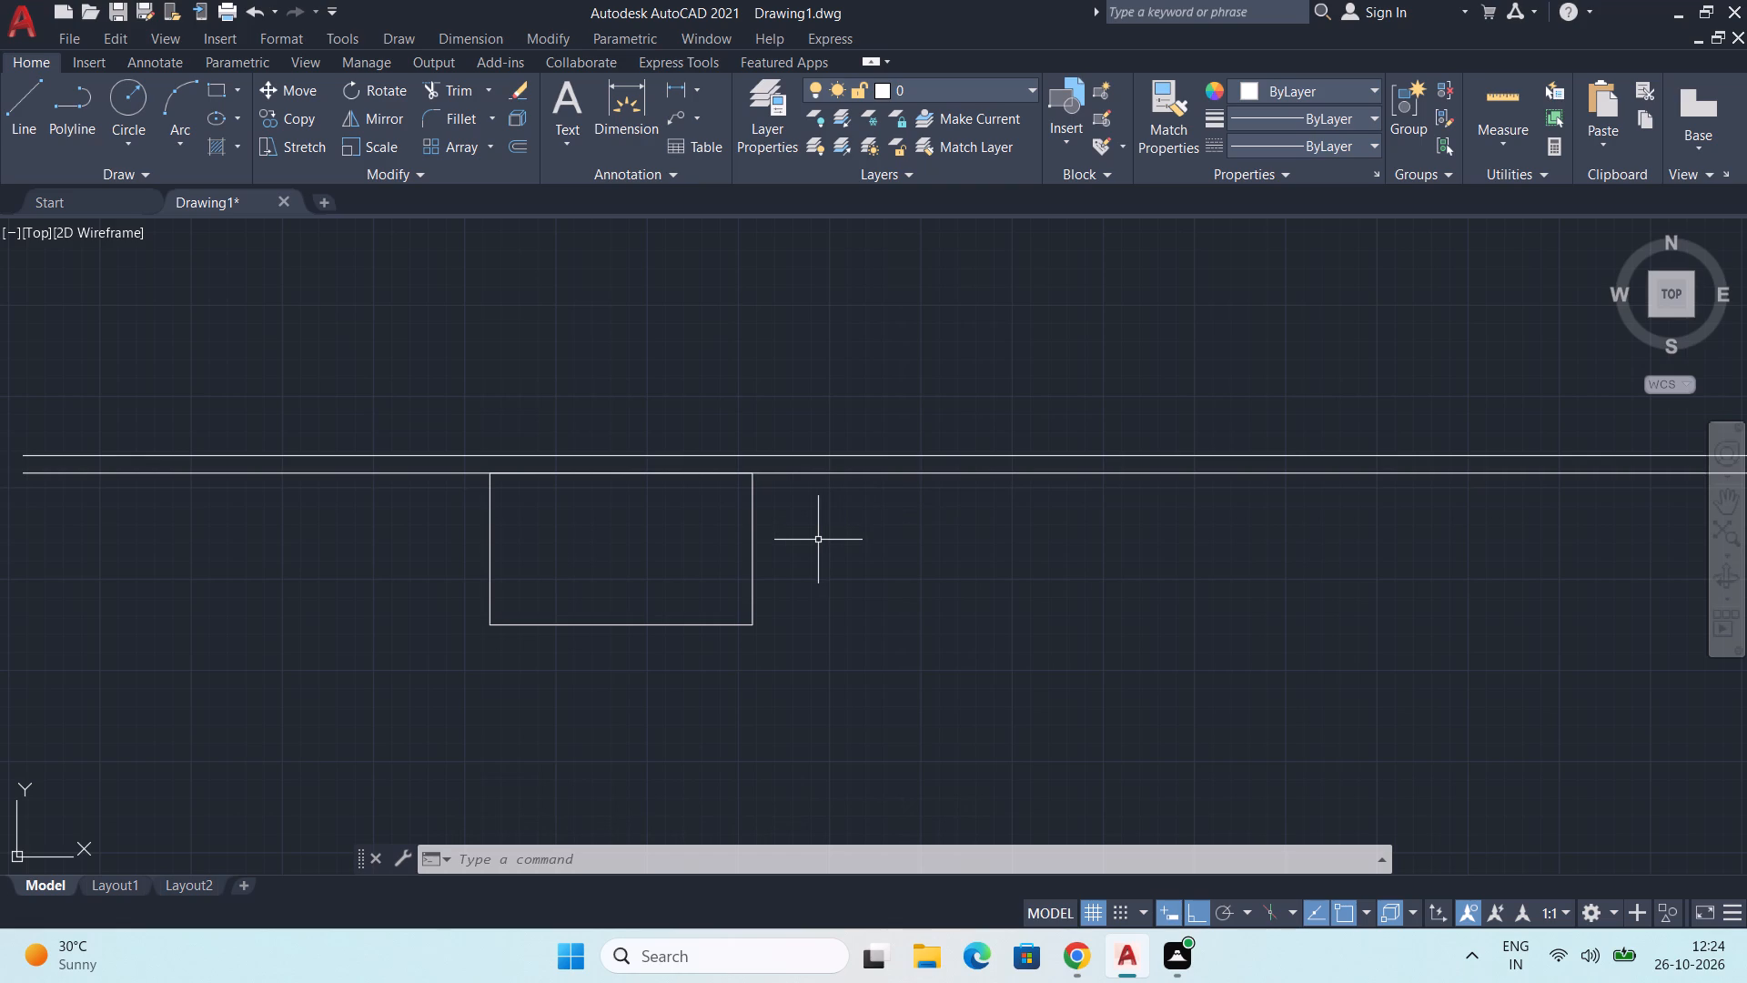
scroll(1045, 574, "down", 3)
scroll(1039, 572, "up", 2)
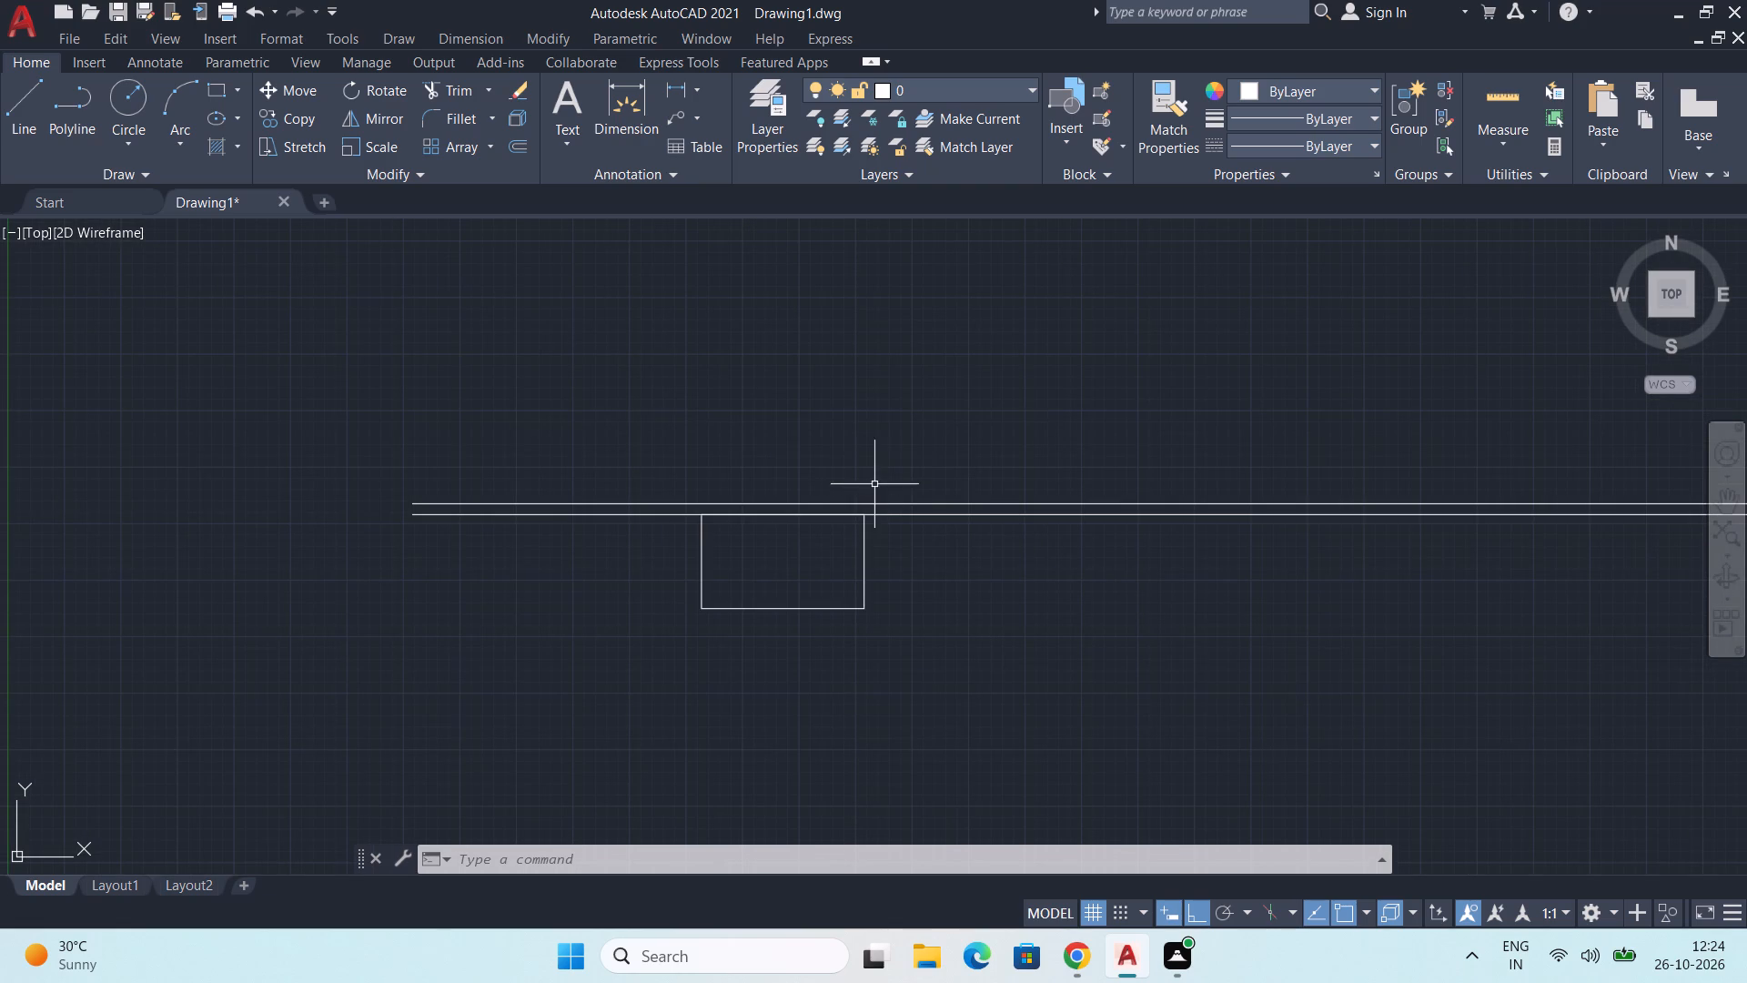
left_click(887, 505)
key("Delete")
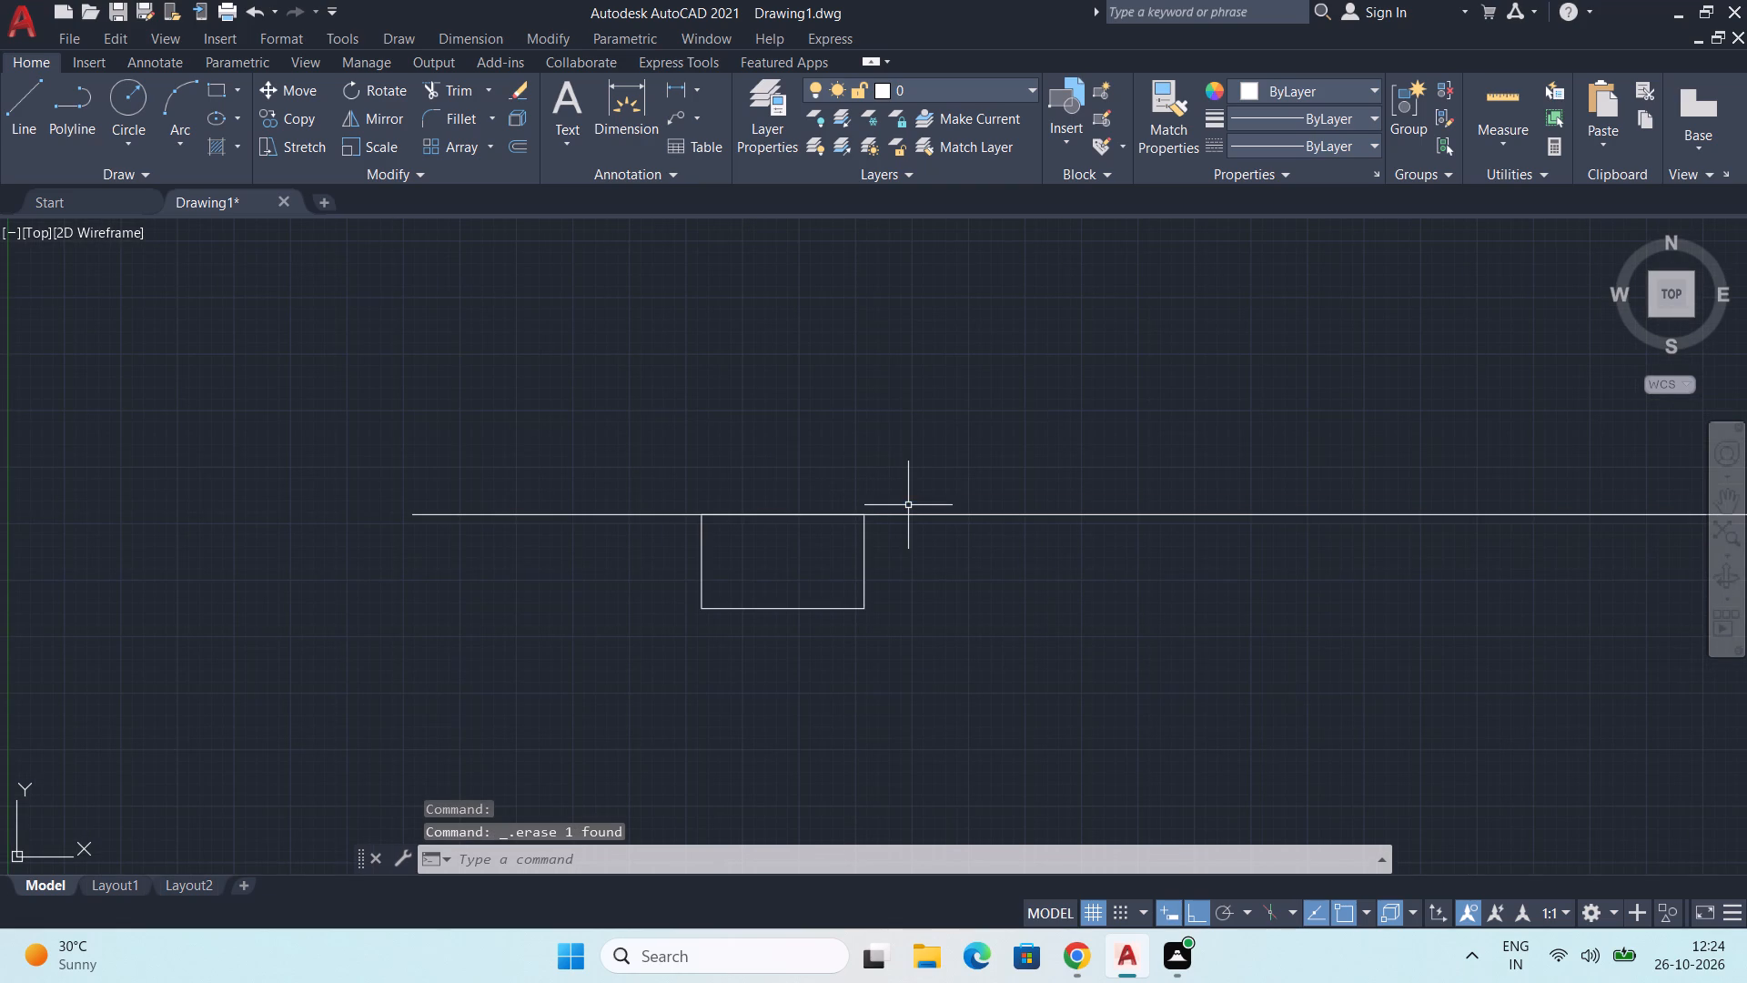
Offset the long horizontal line along the rectangle's top edge 500 mm upward.
type("OFF")
key("Return")
type("500")
key("Return")
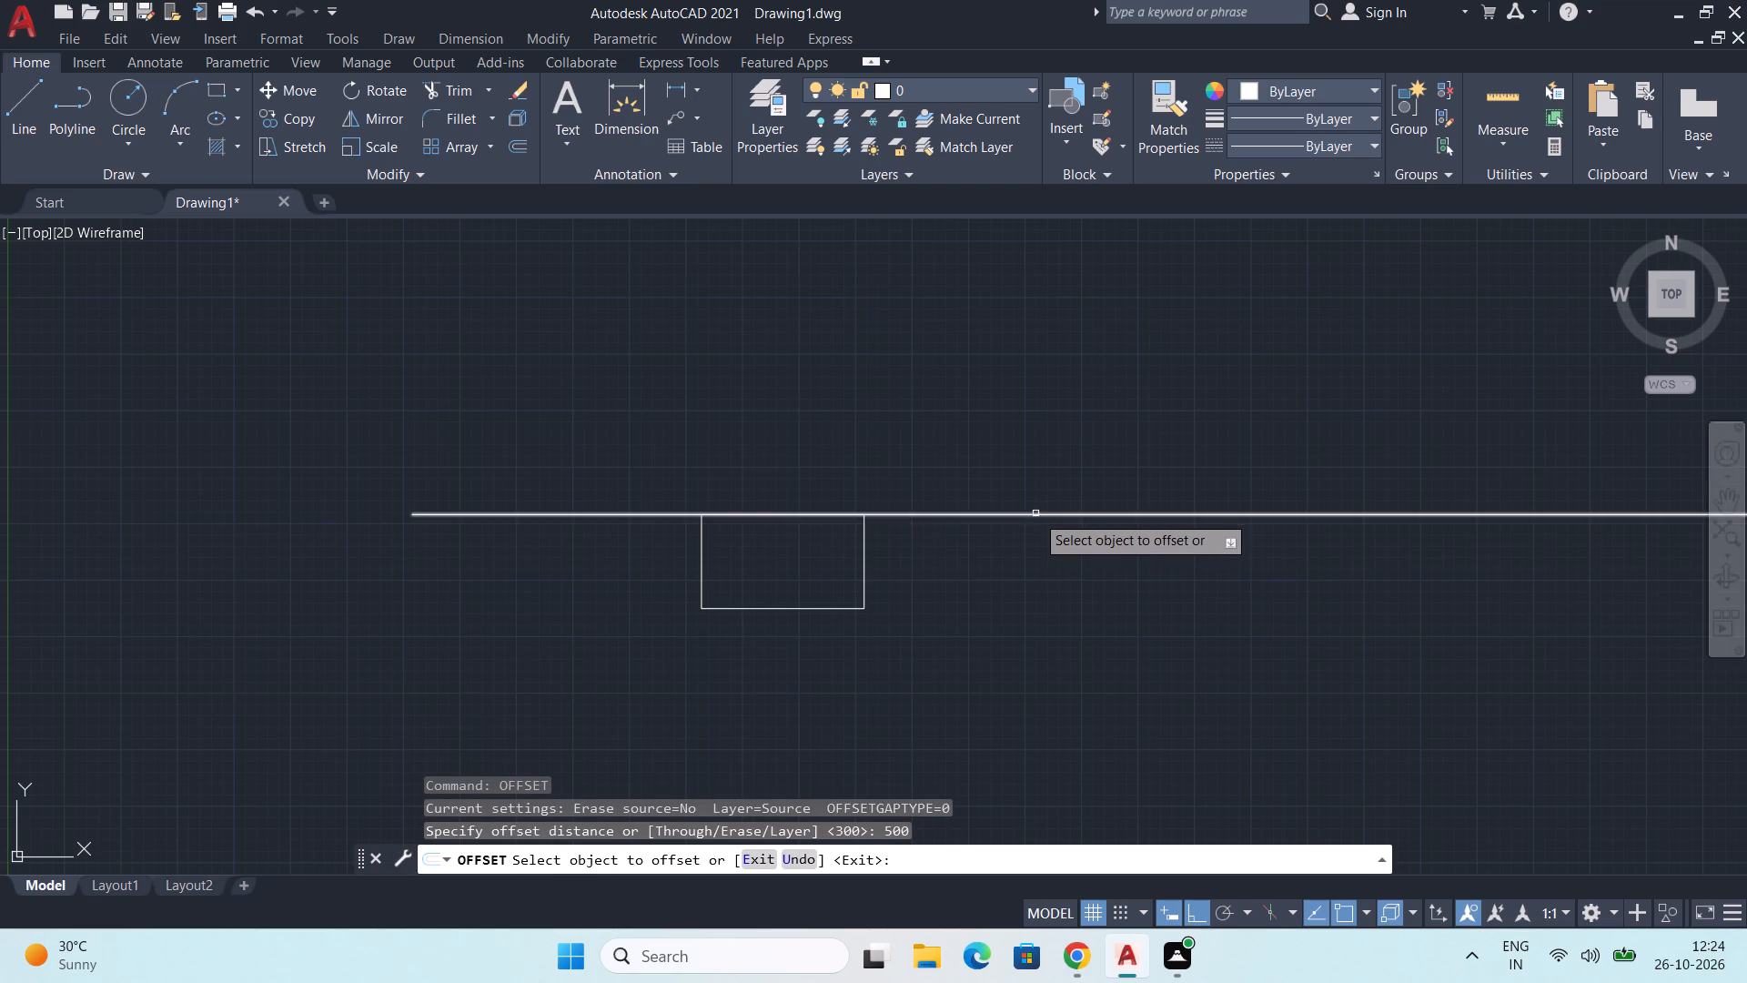
left_click_drag(1036, 517, 1036, 507)
left_click(1036, 424)
scroll(878, 559, "up", 2)
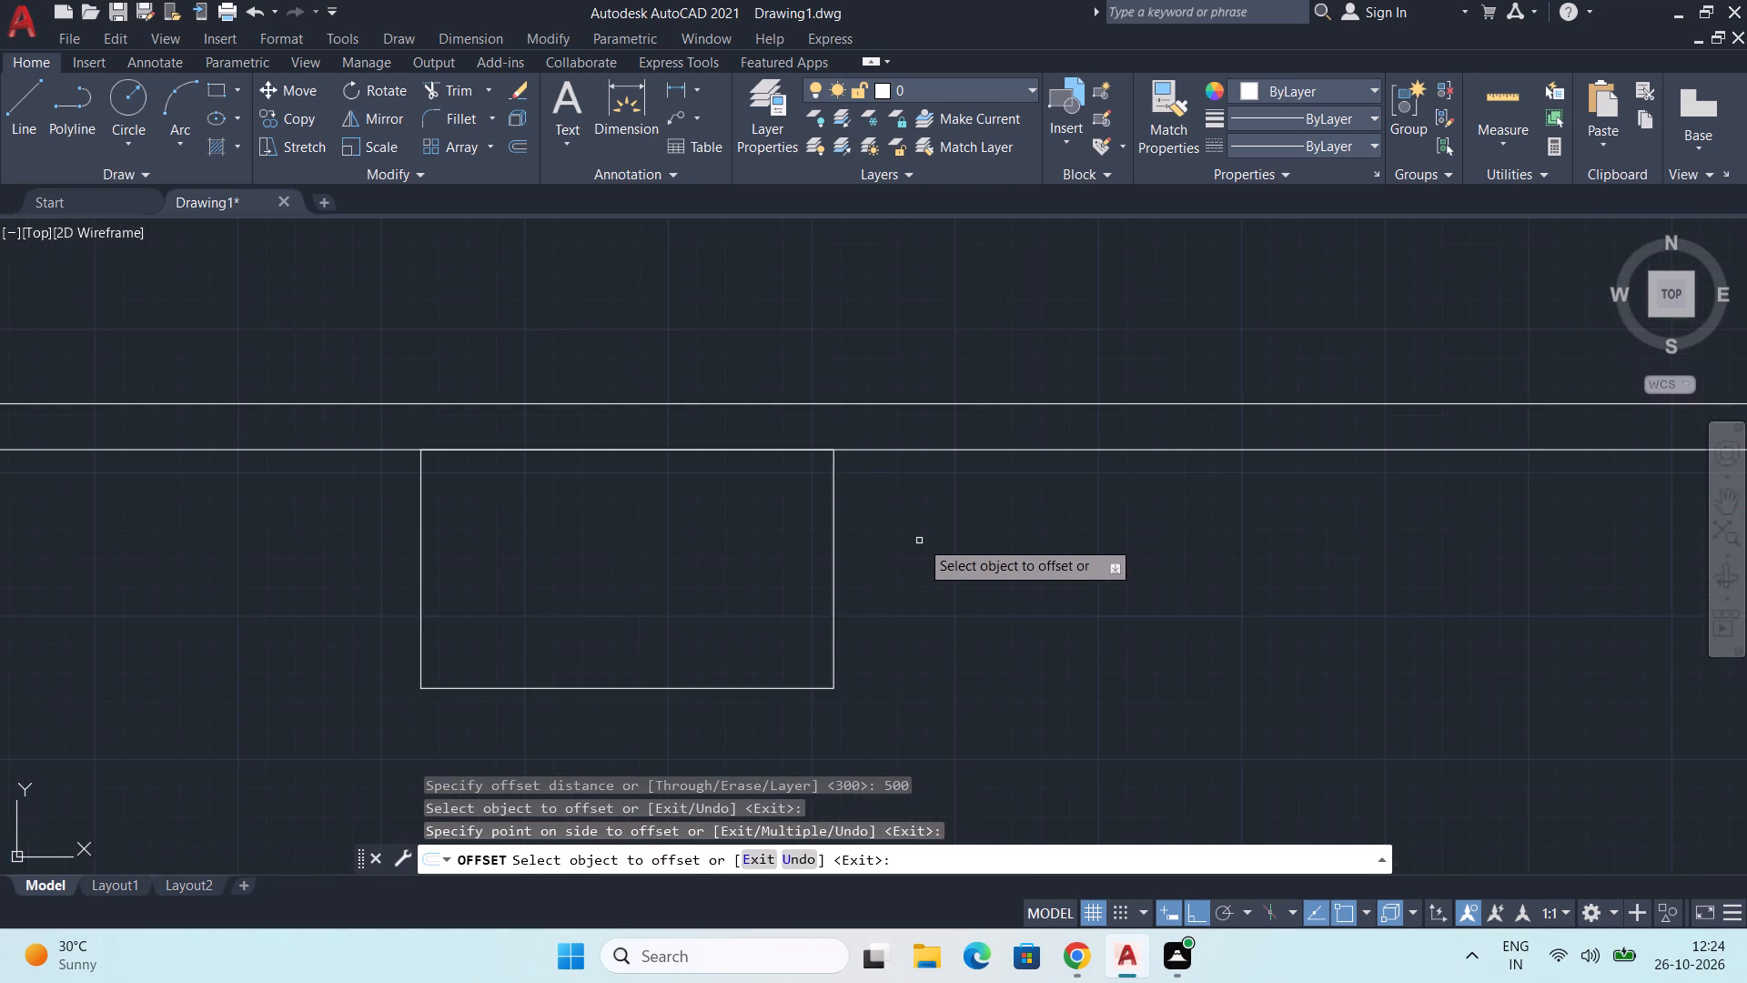
scroll(926, 533, "down", 4)
key("space")
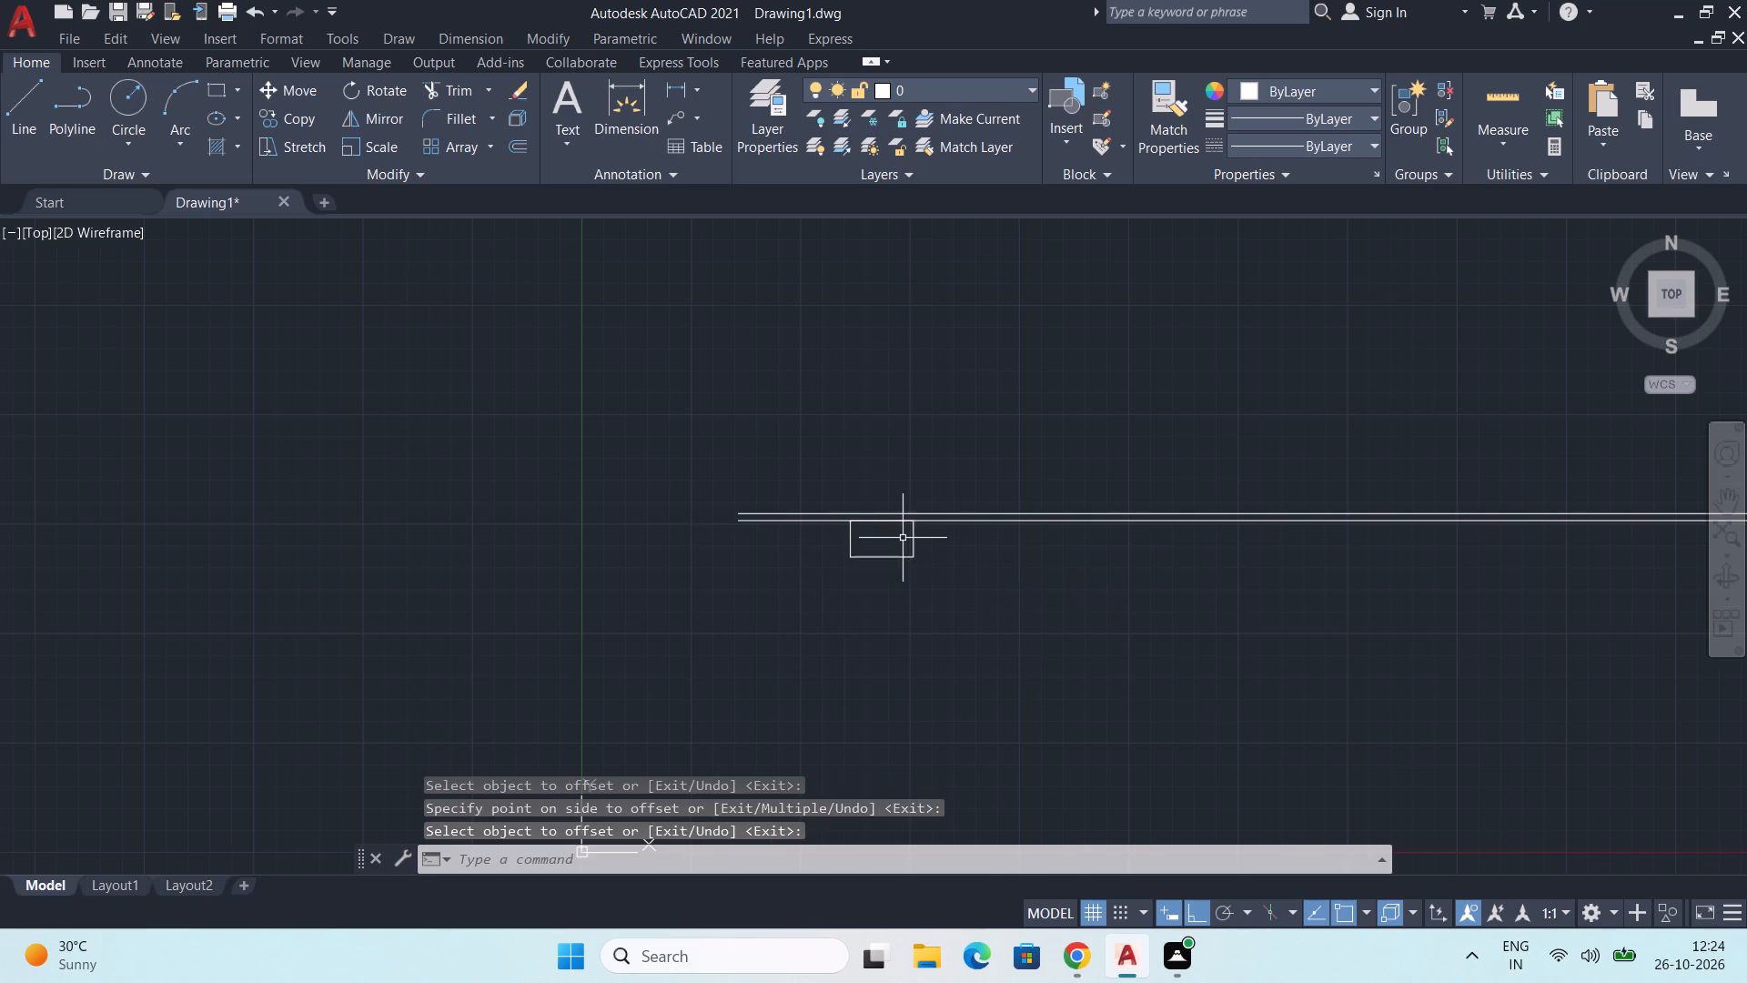
Check the rectangle's width and height with the quick measure tool.
scroll(903, 536, "up", 2)
middle_click_drag(947, 540, 730, 493)
scroll(661, 484, "up", 2)
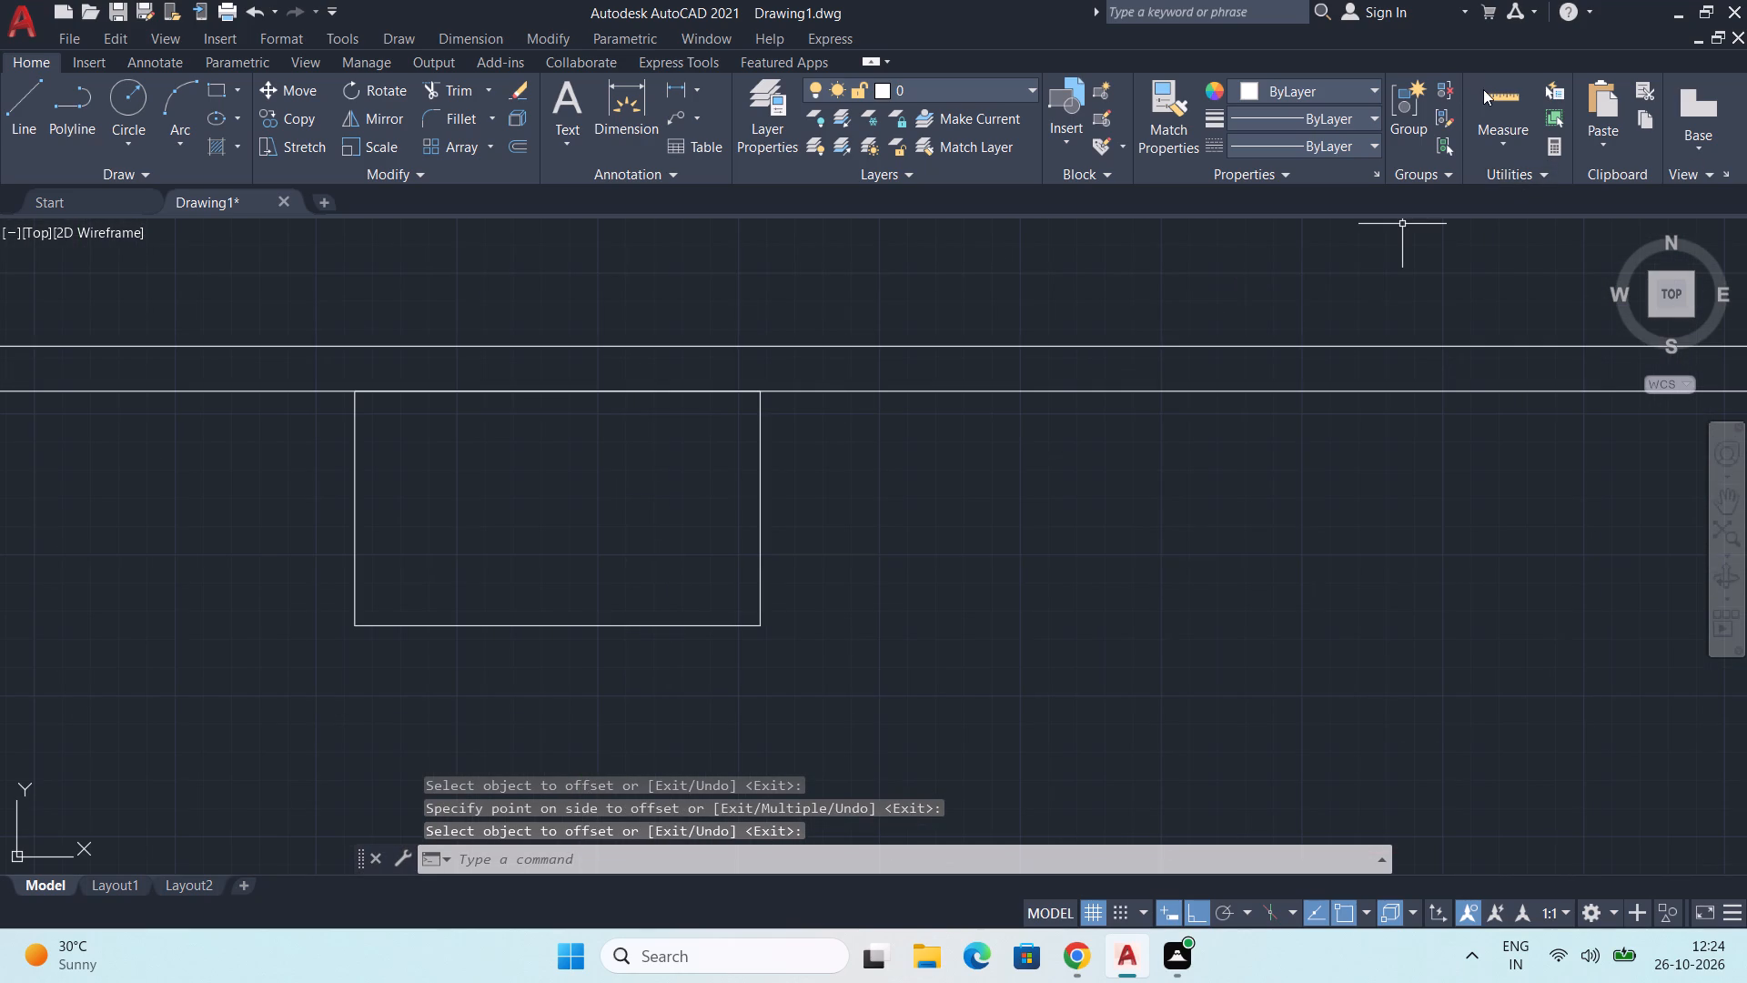
left_click(1483, 89)
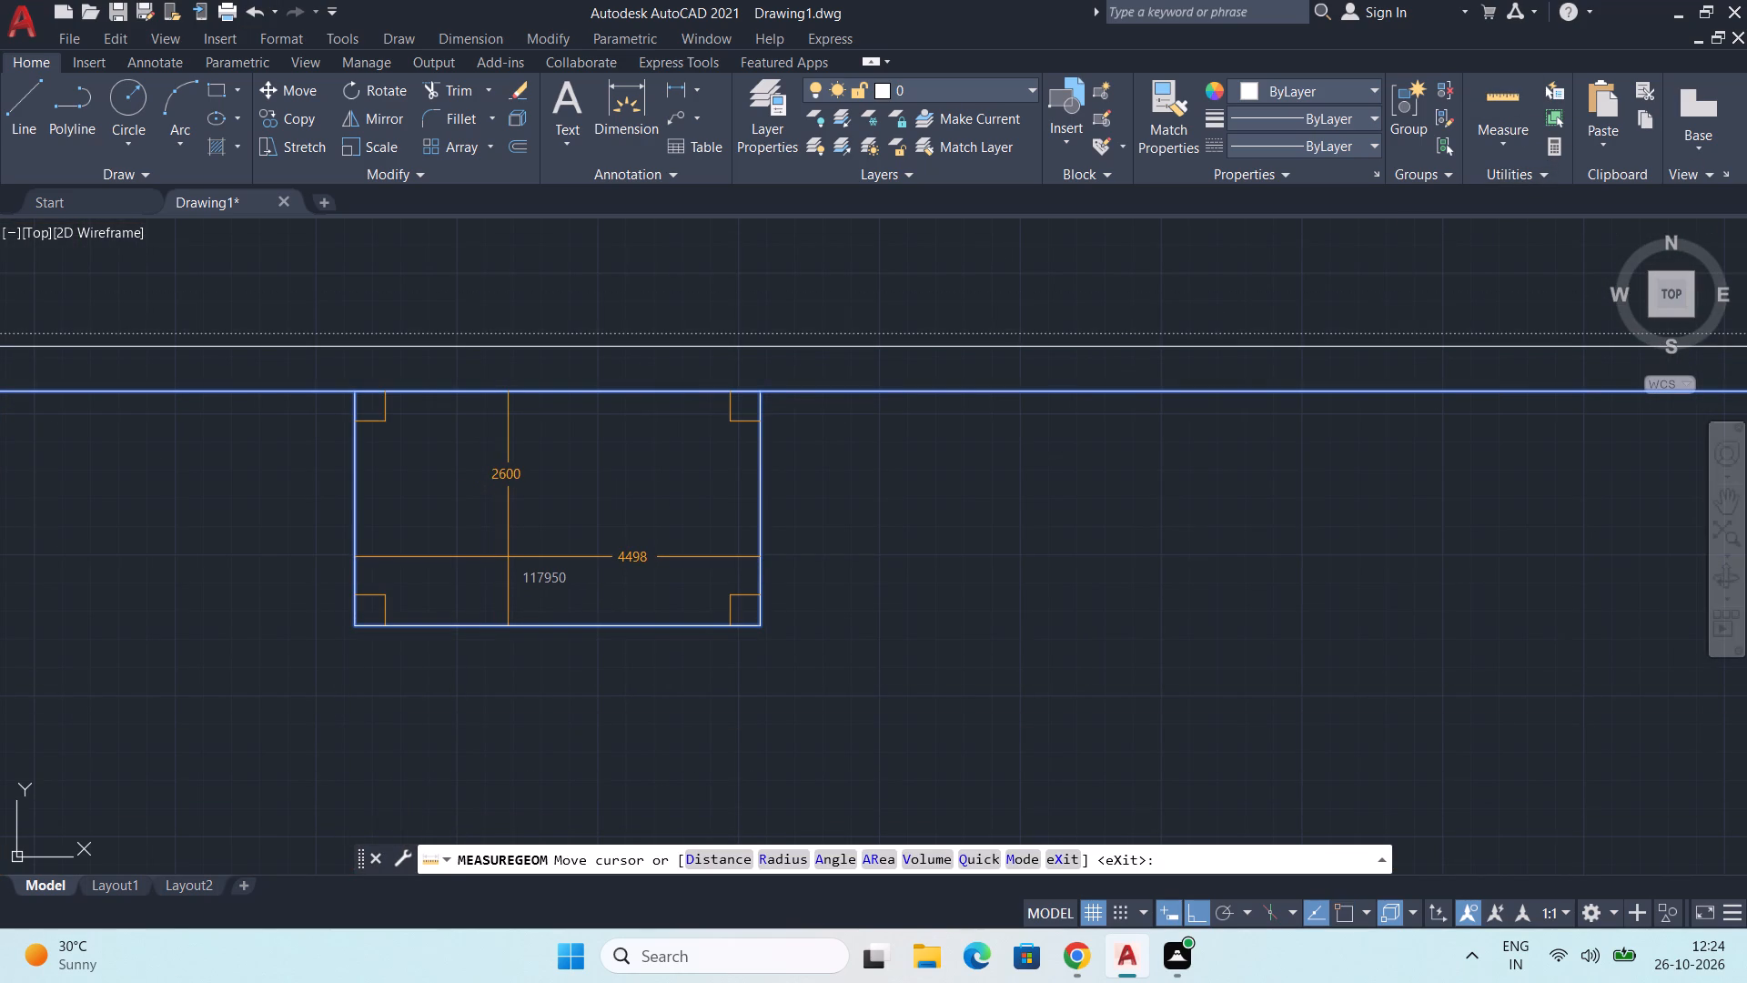
key("Escape")
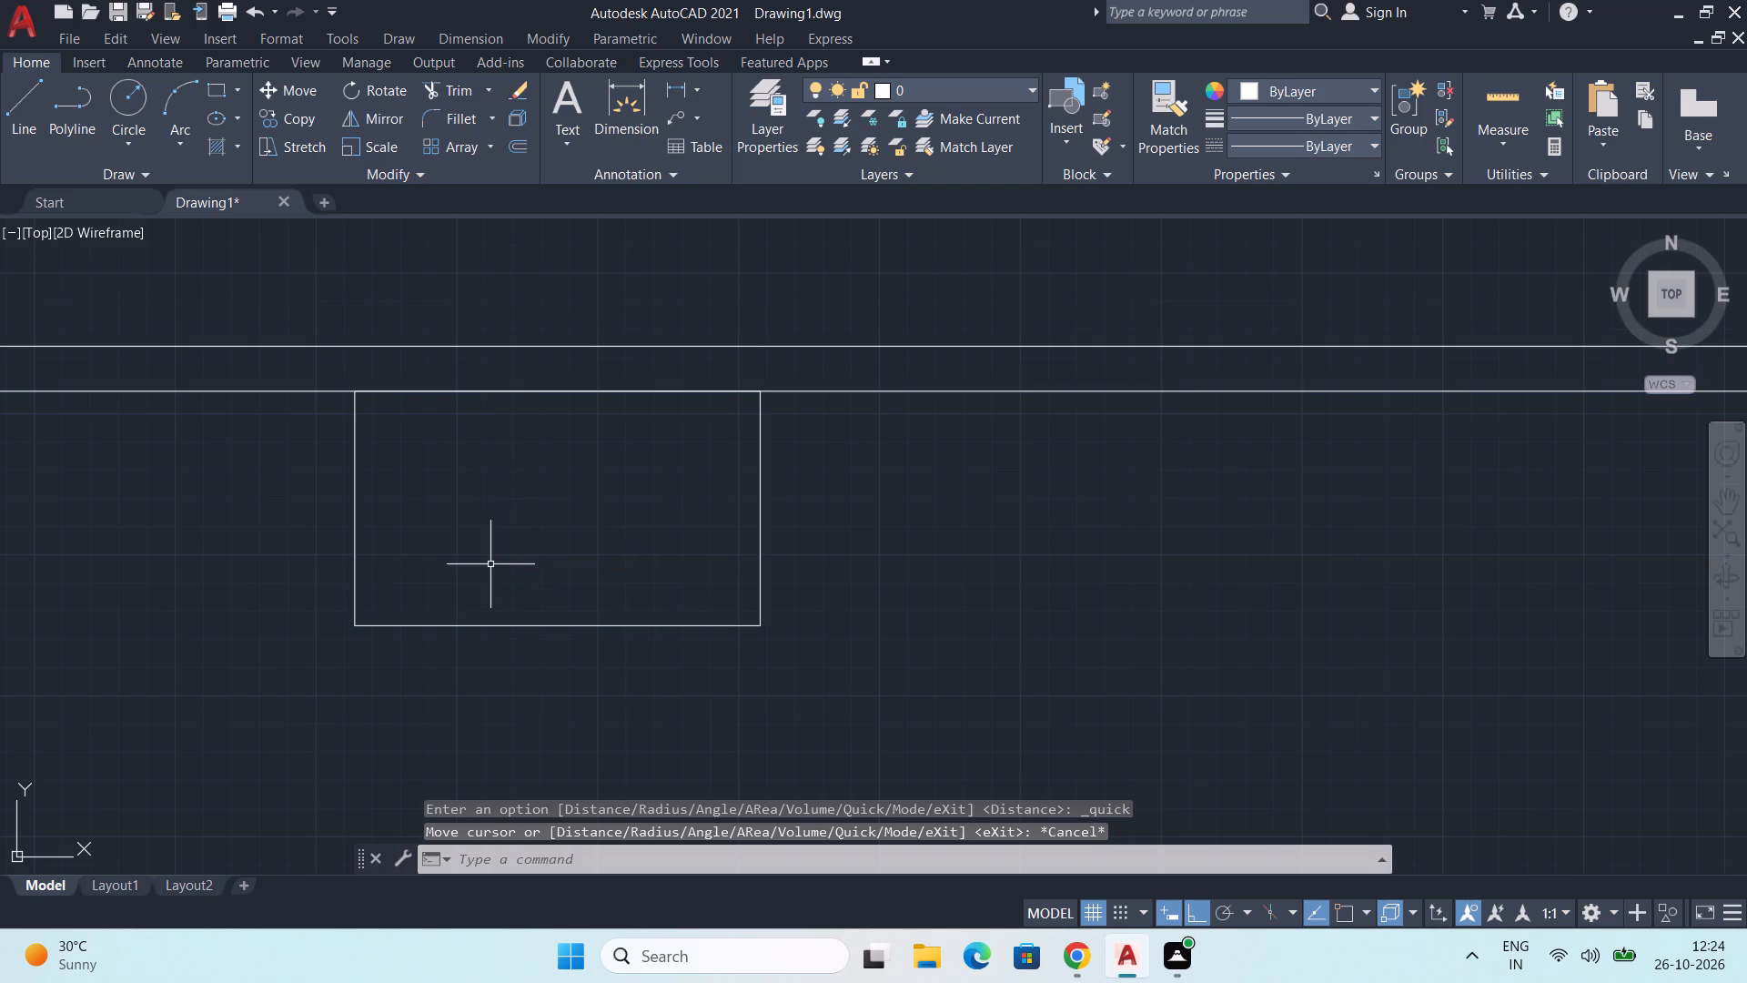
Offset the rectangle 101.6 mm inward.
type("OFF")
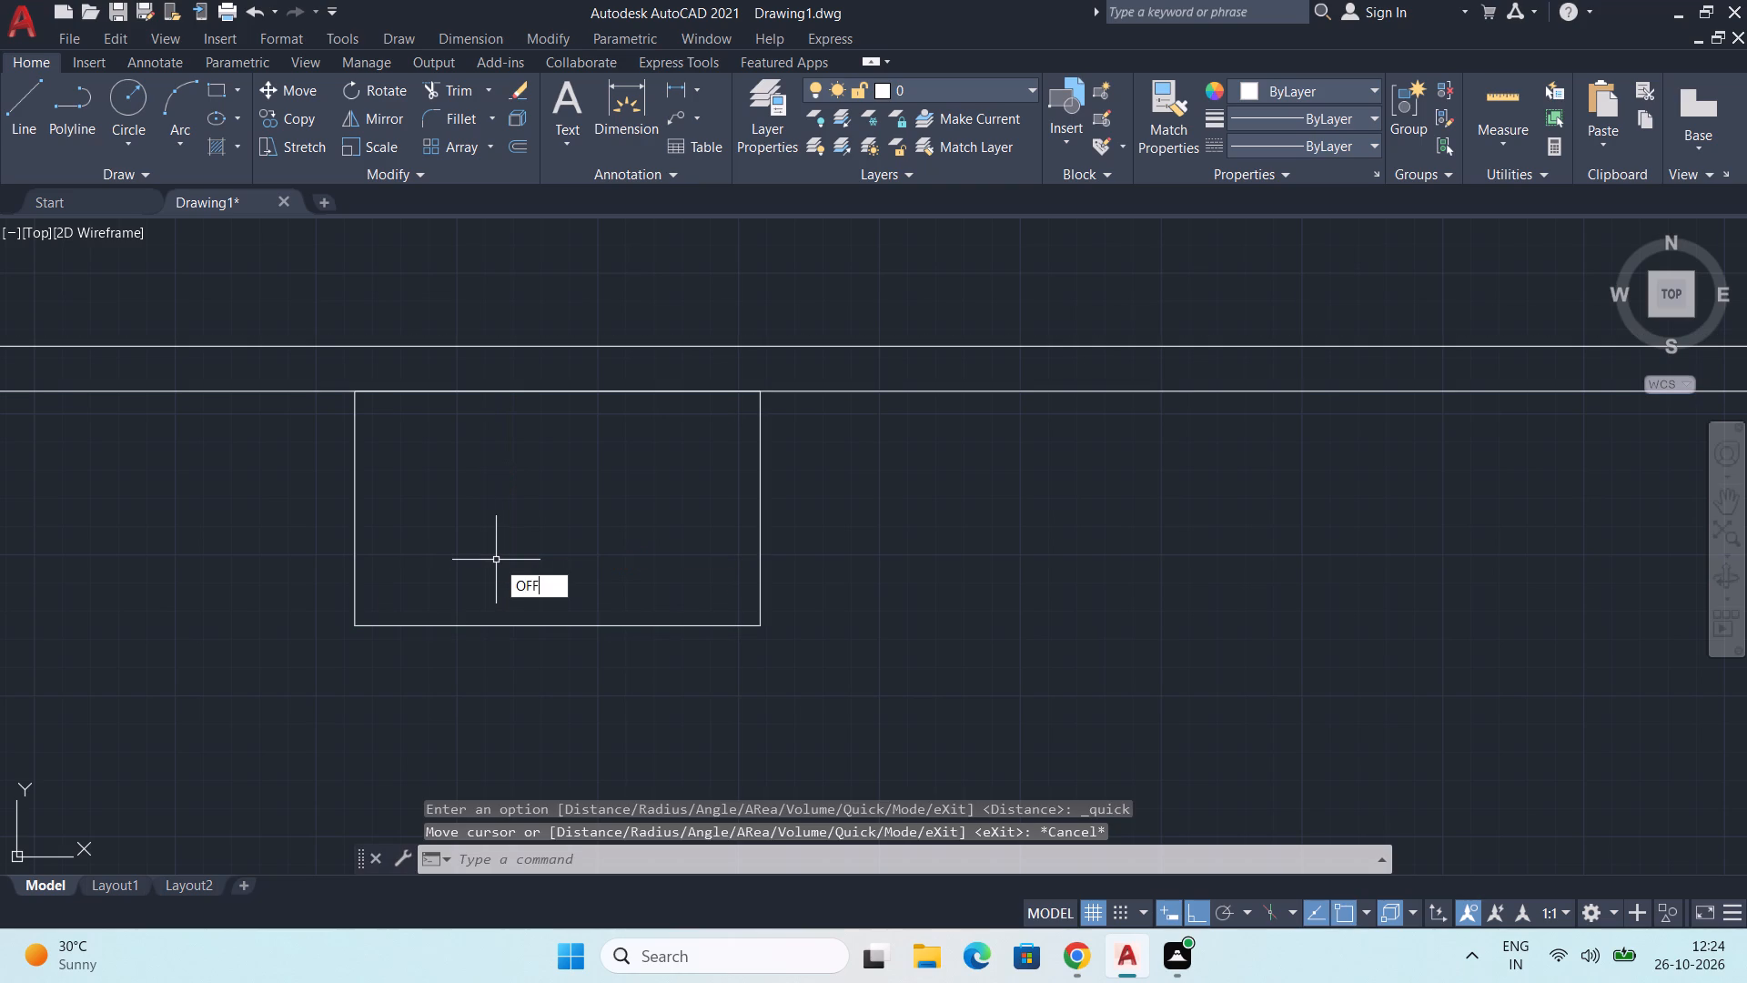
key("Return")
type("101.6")
key("Return")
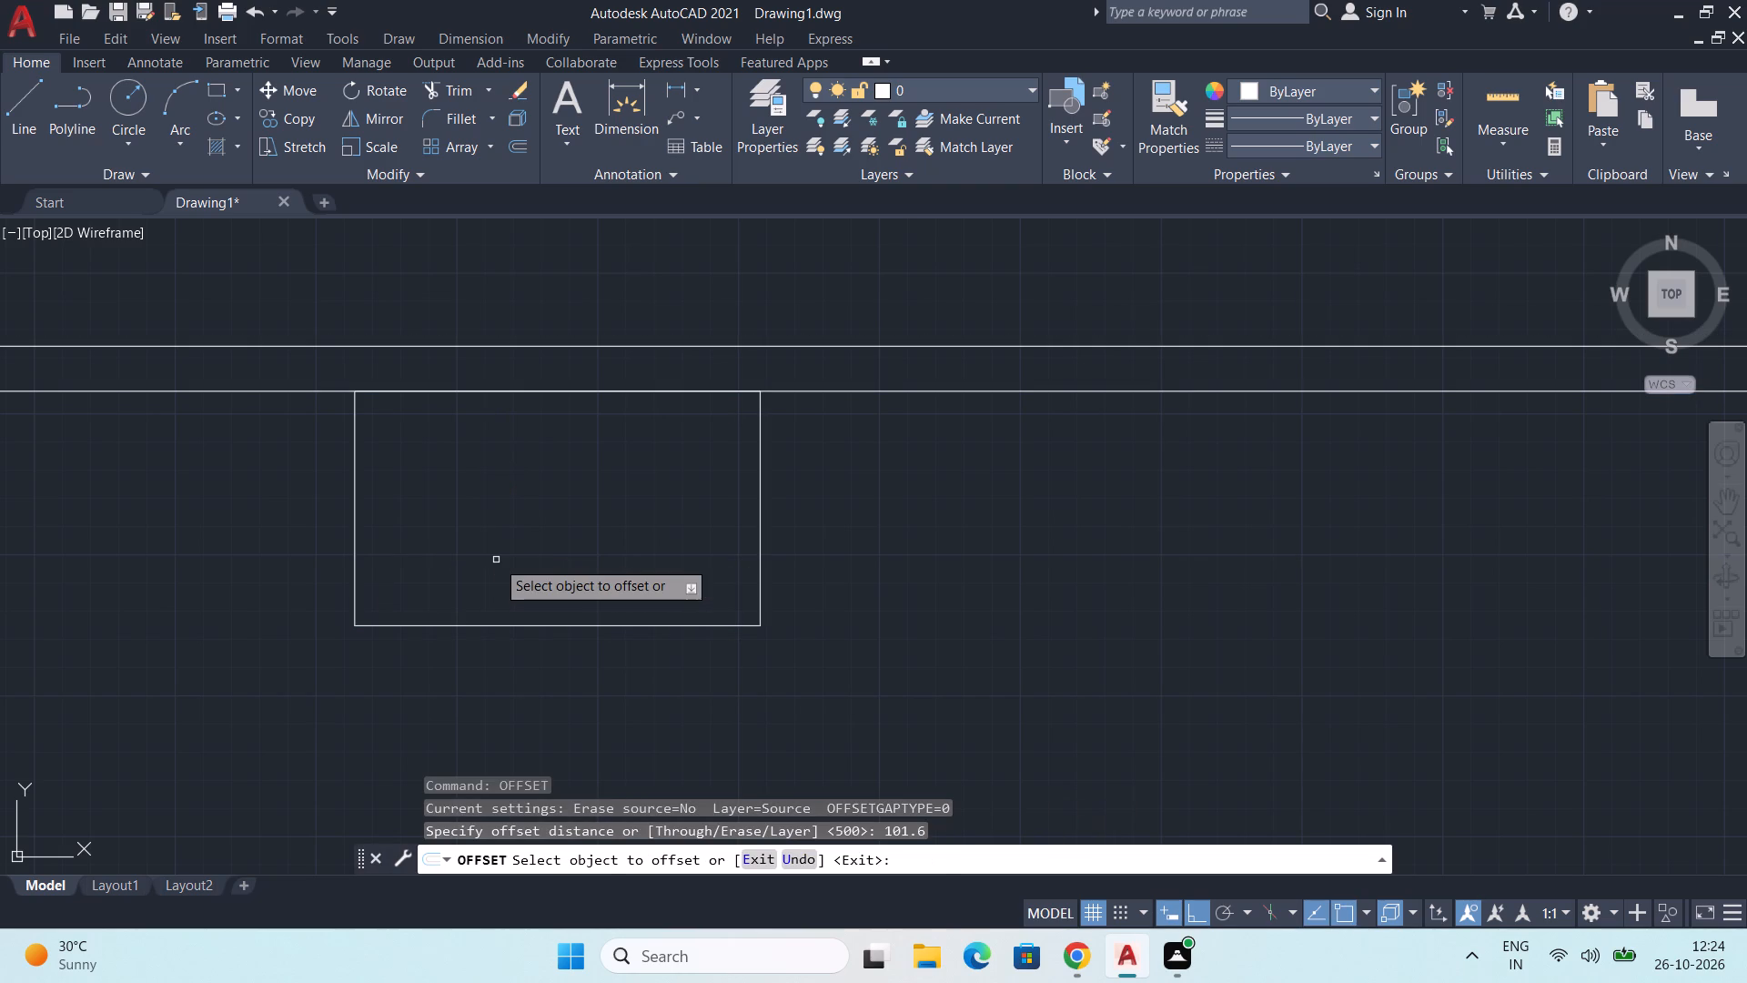
left_click(357, 525)
left_click(401, 523)
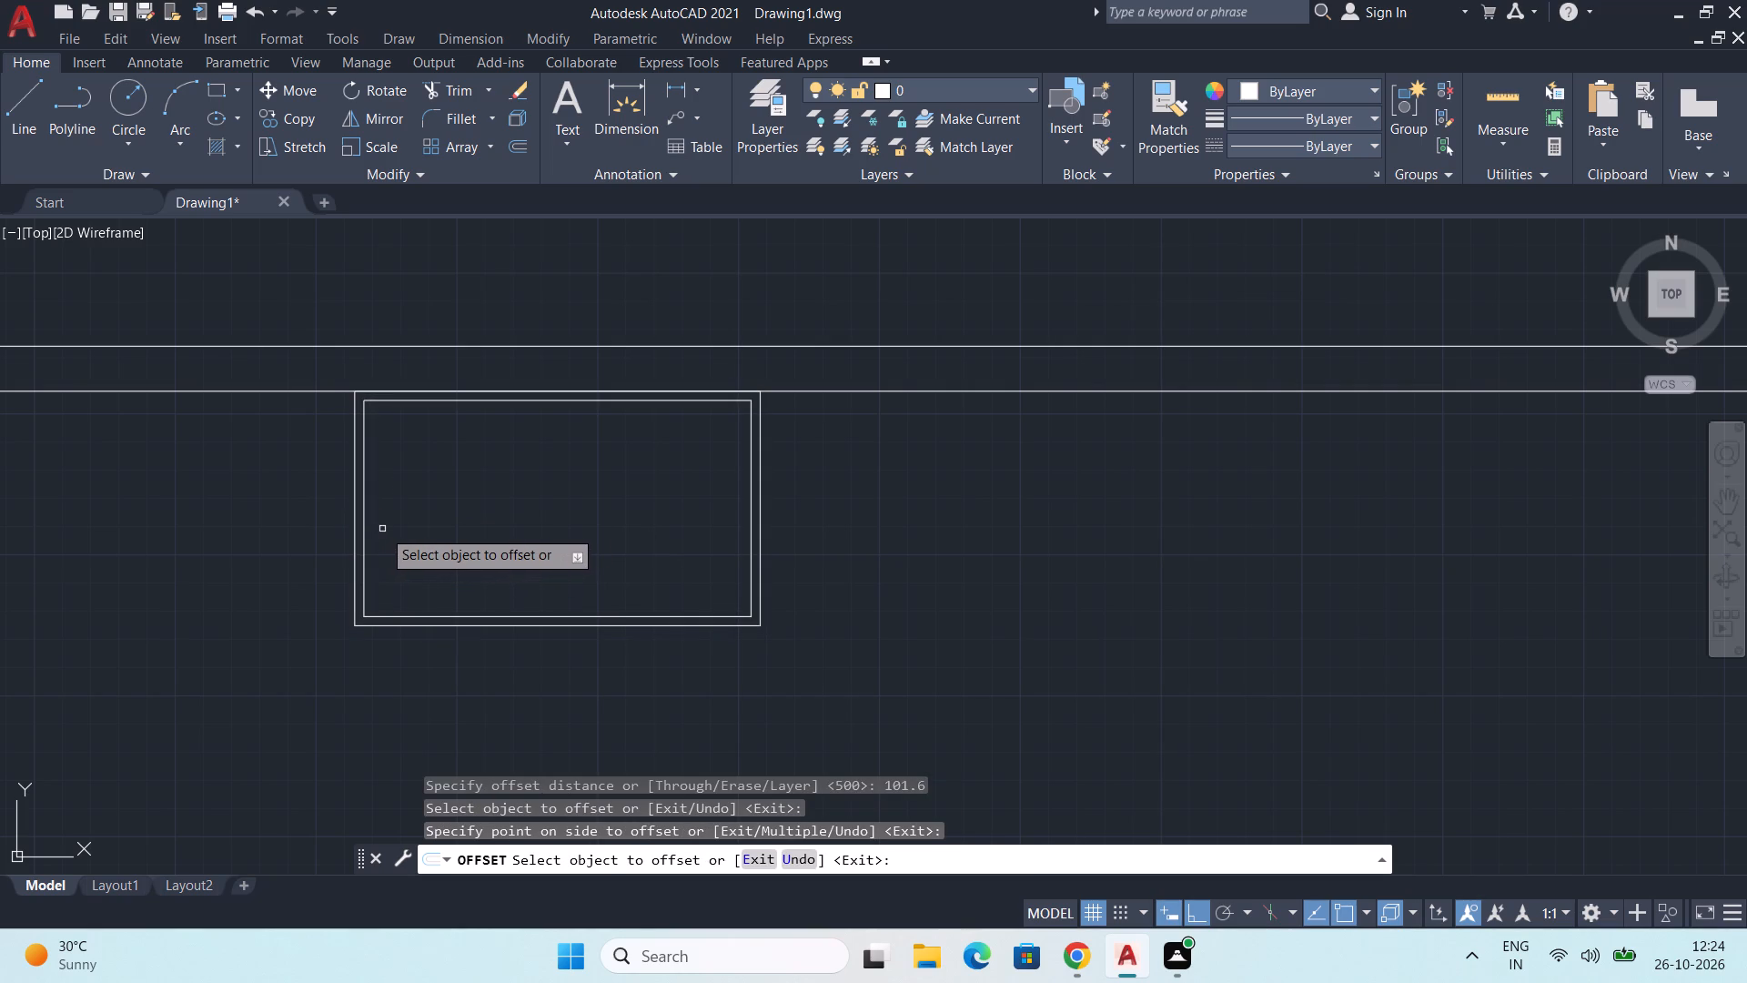
Offset the inner rectangle a further 50.8 mm inward.
left_click(366, 534)
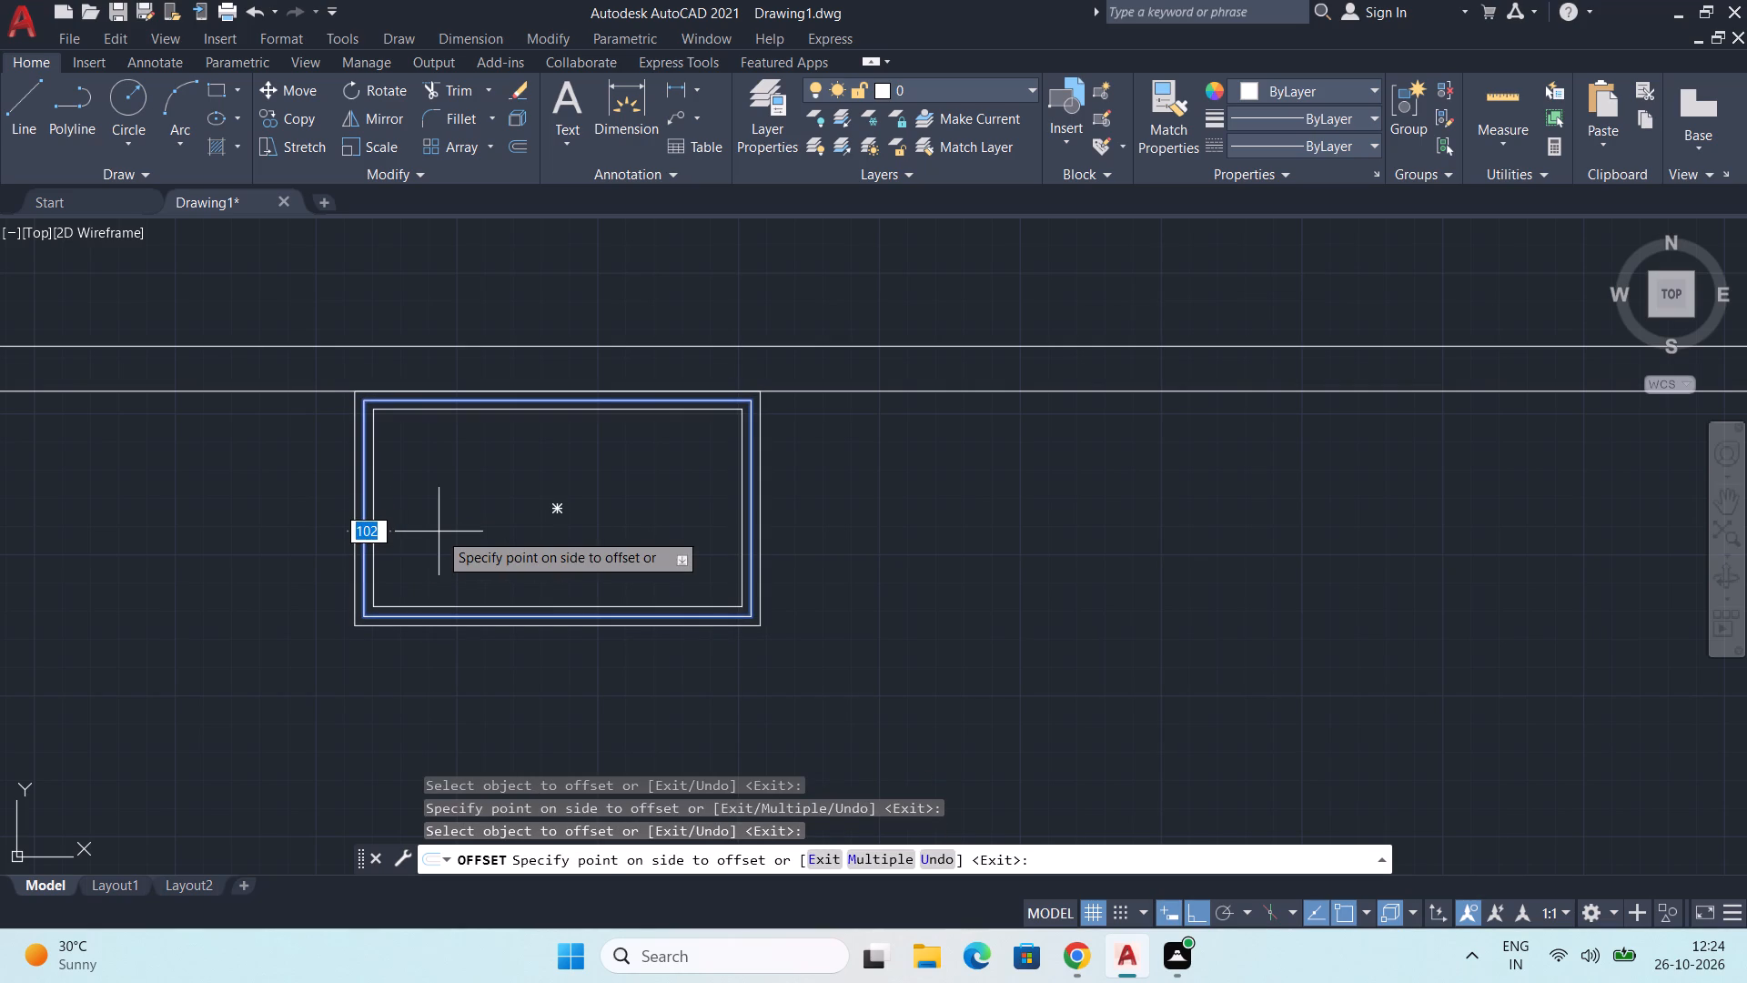
type("50.8")
key("Return")
key("space")
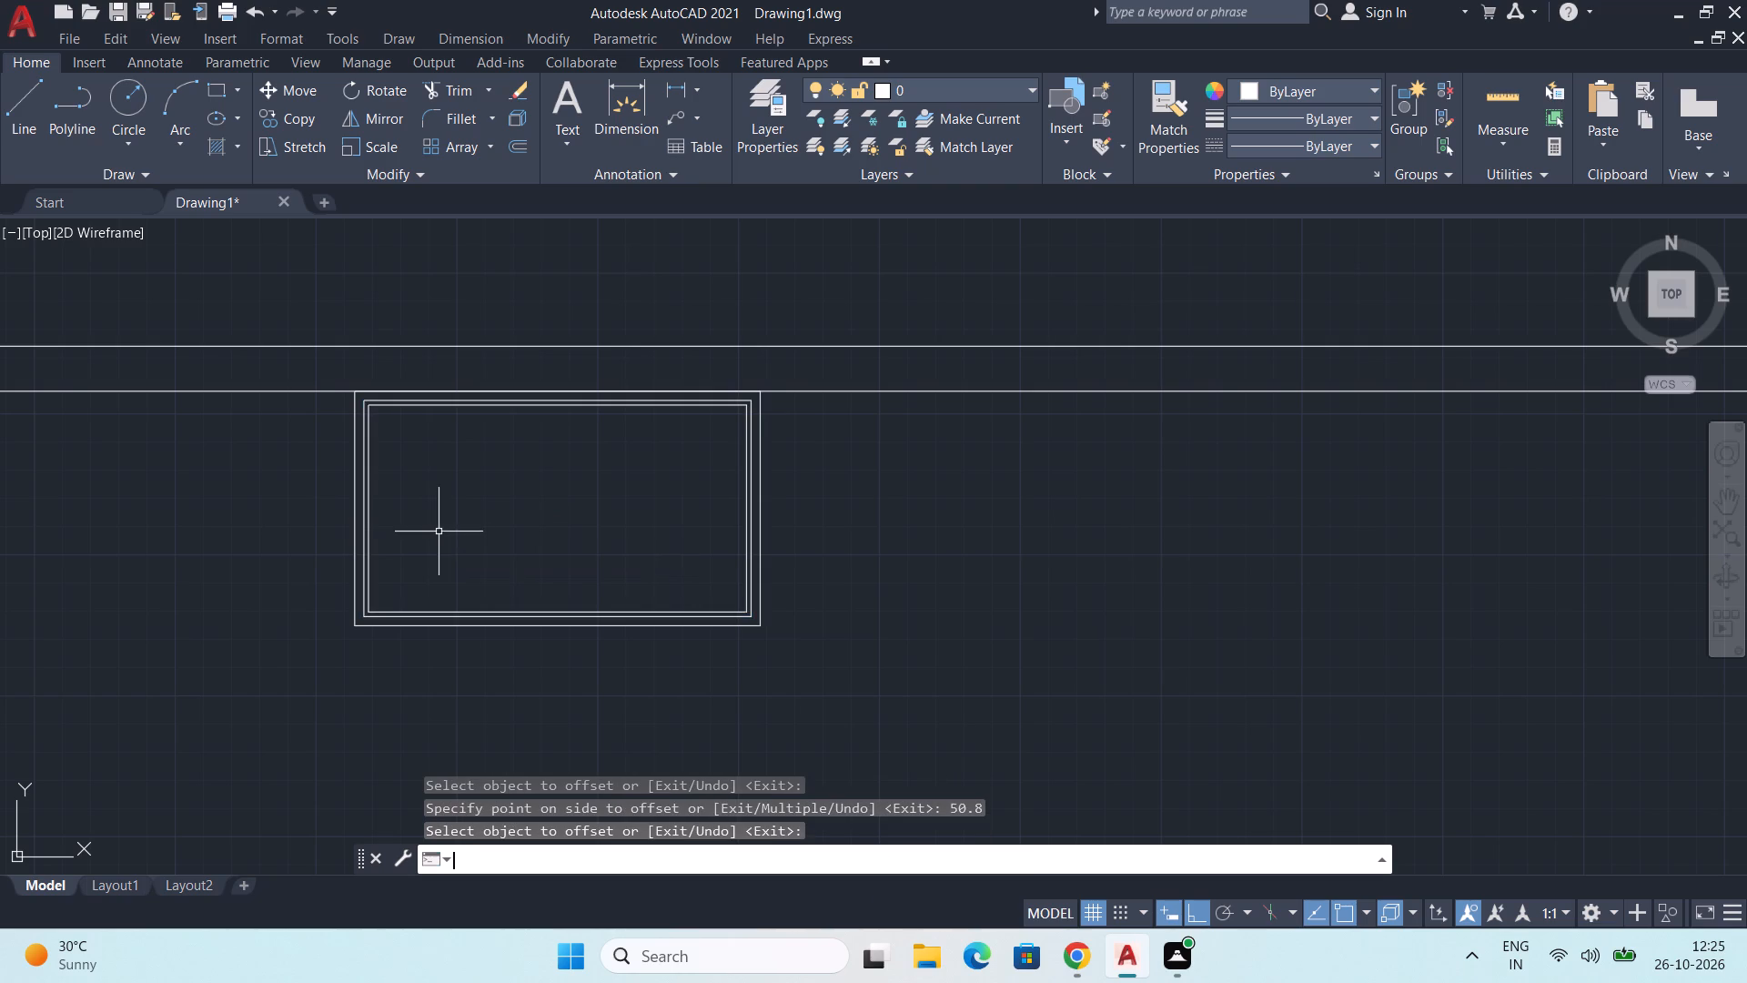
Draw a vertical line about 2295 mm long between the midpoints of the innermost rectangle's top and bottom edges.
key("l")
key("Return")
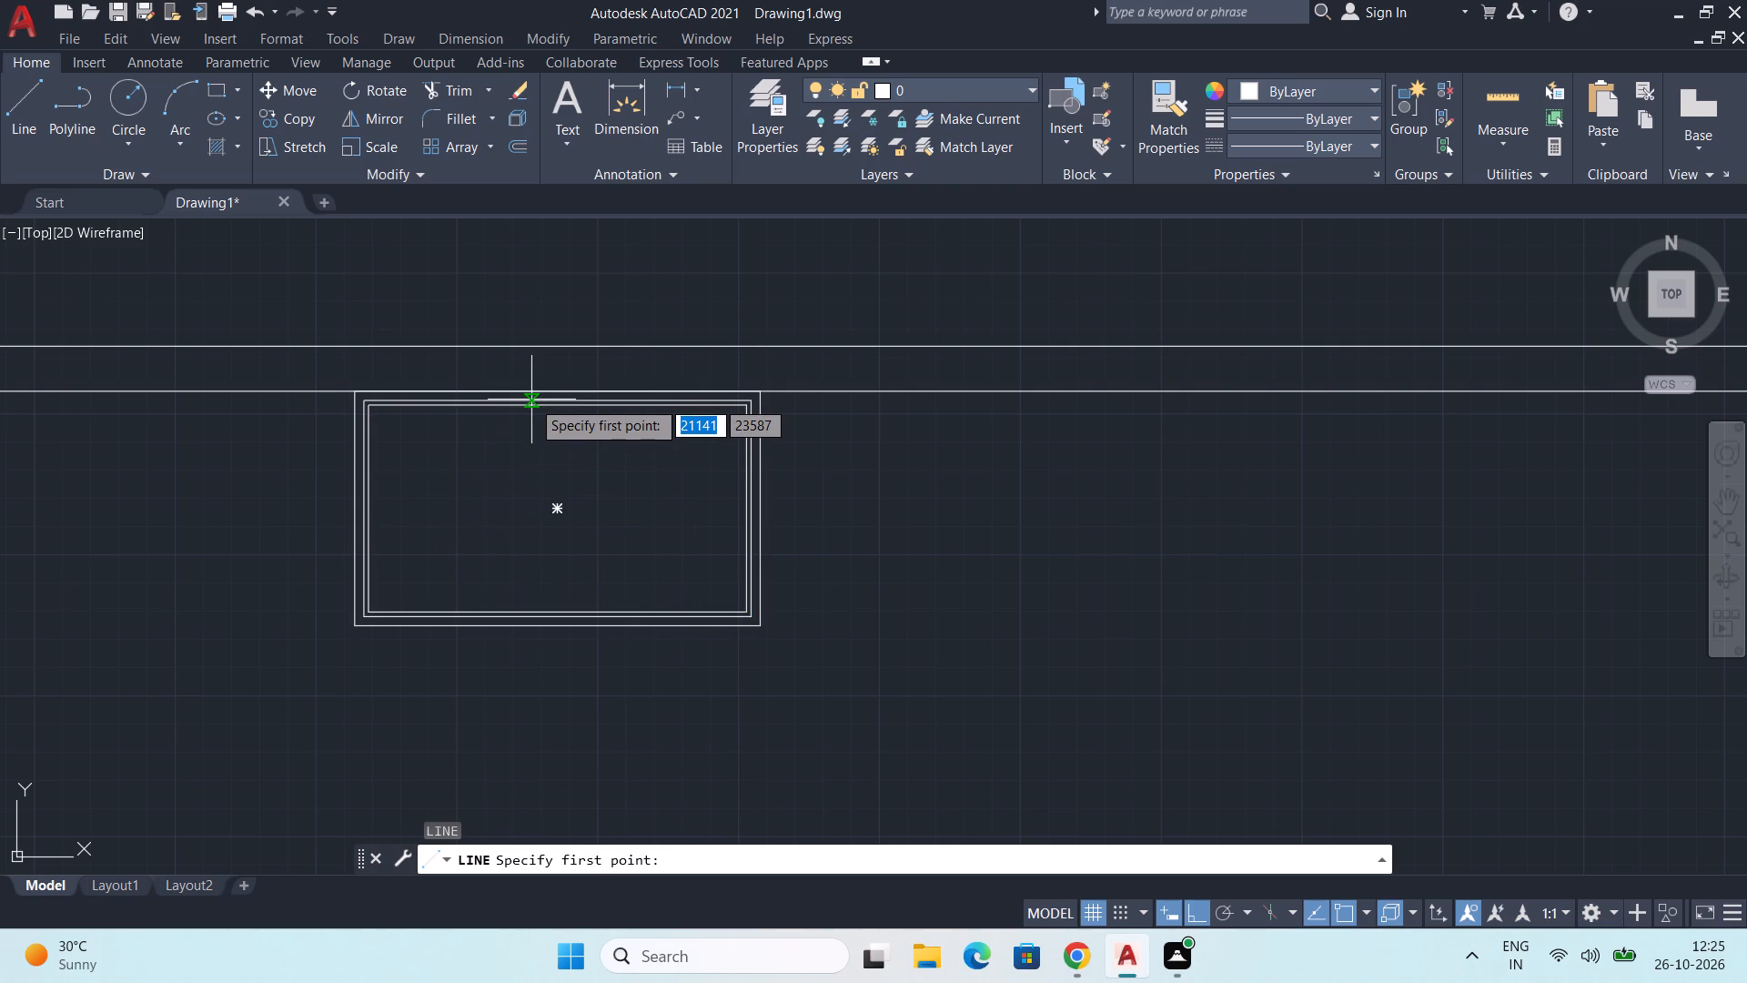
scroll(537, 427, "up", 1)
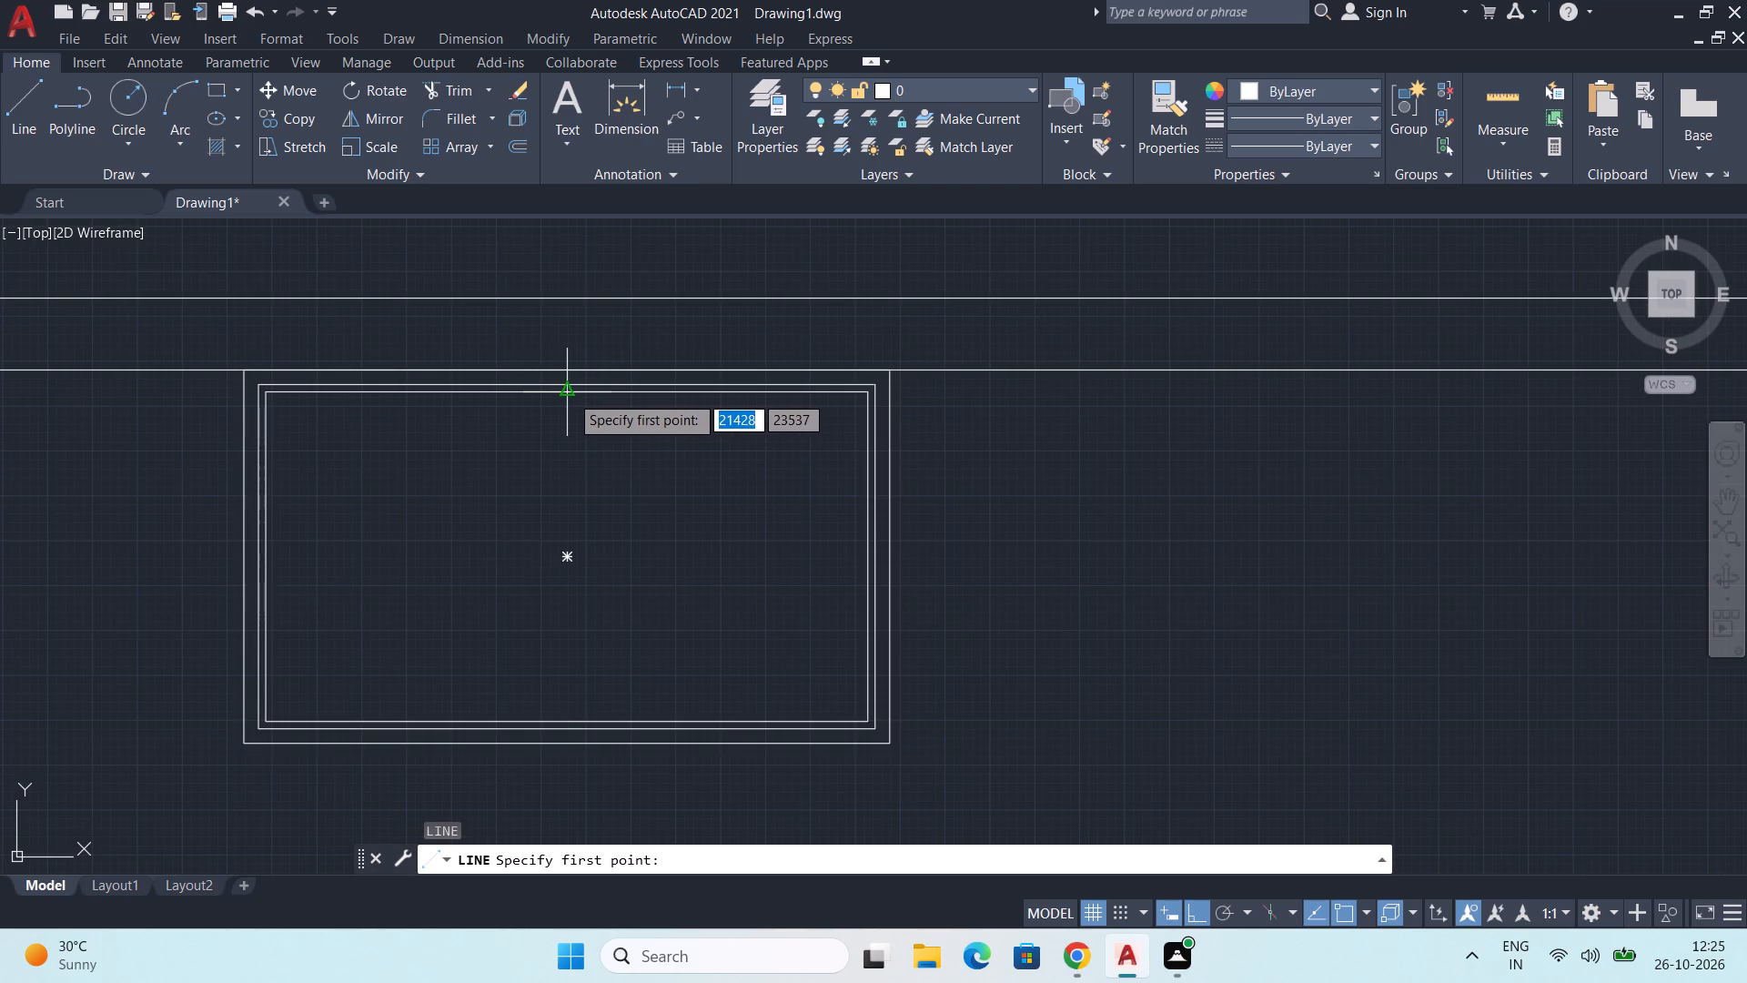
left_click(571, 394)
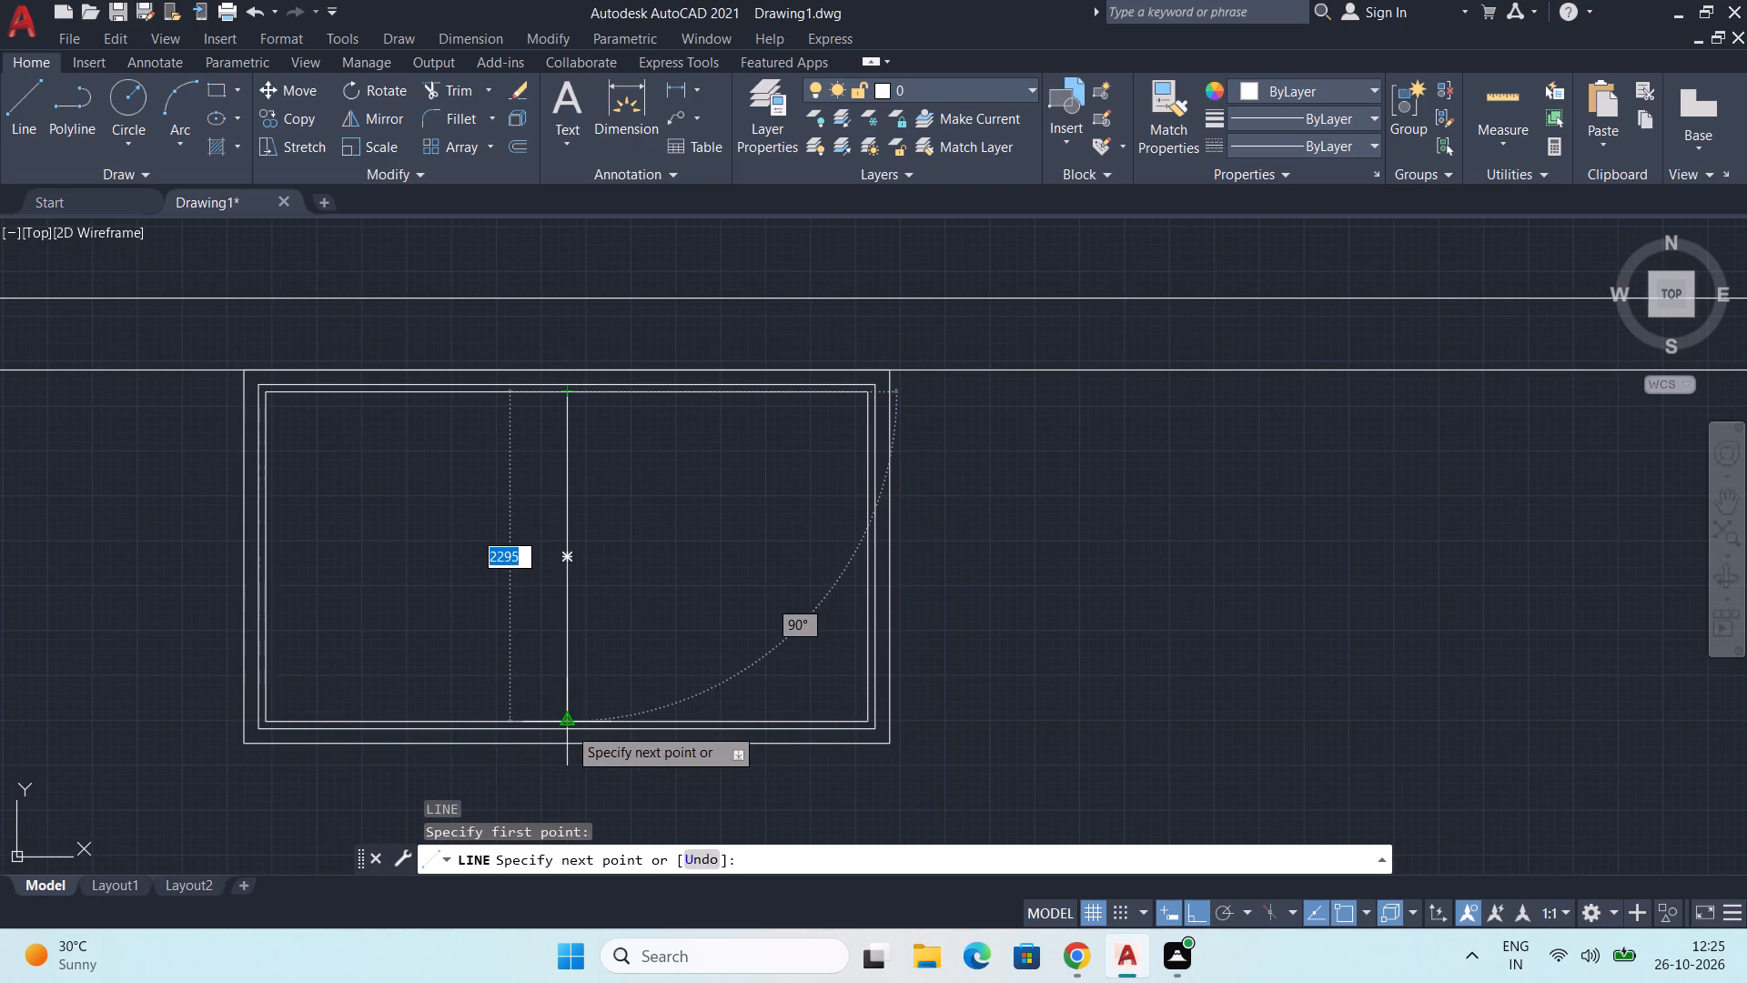
left_click(568, 726)
key("Escape")
Offset the central vertical line 25.4 mm to each side.
type("OFF")
key("Return")
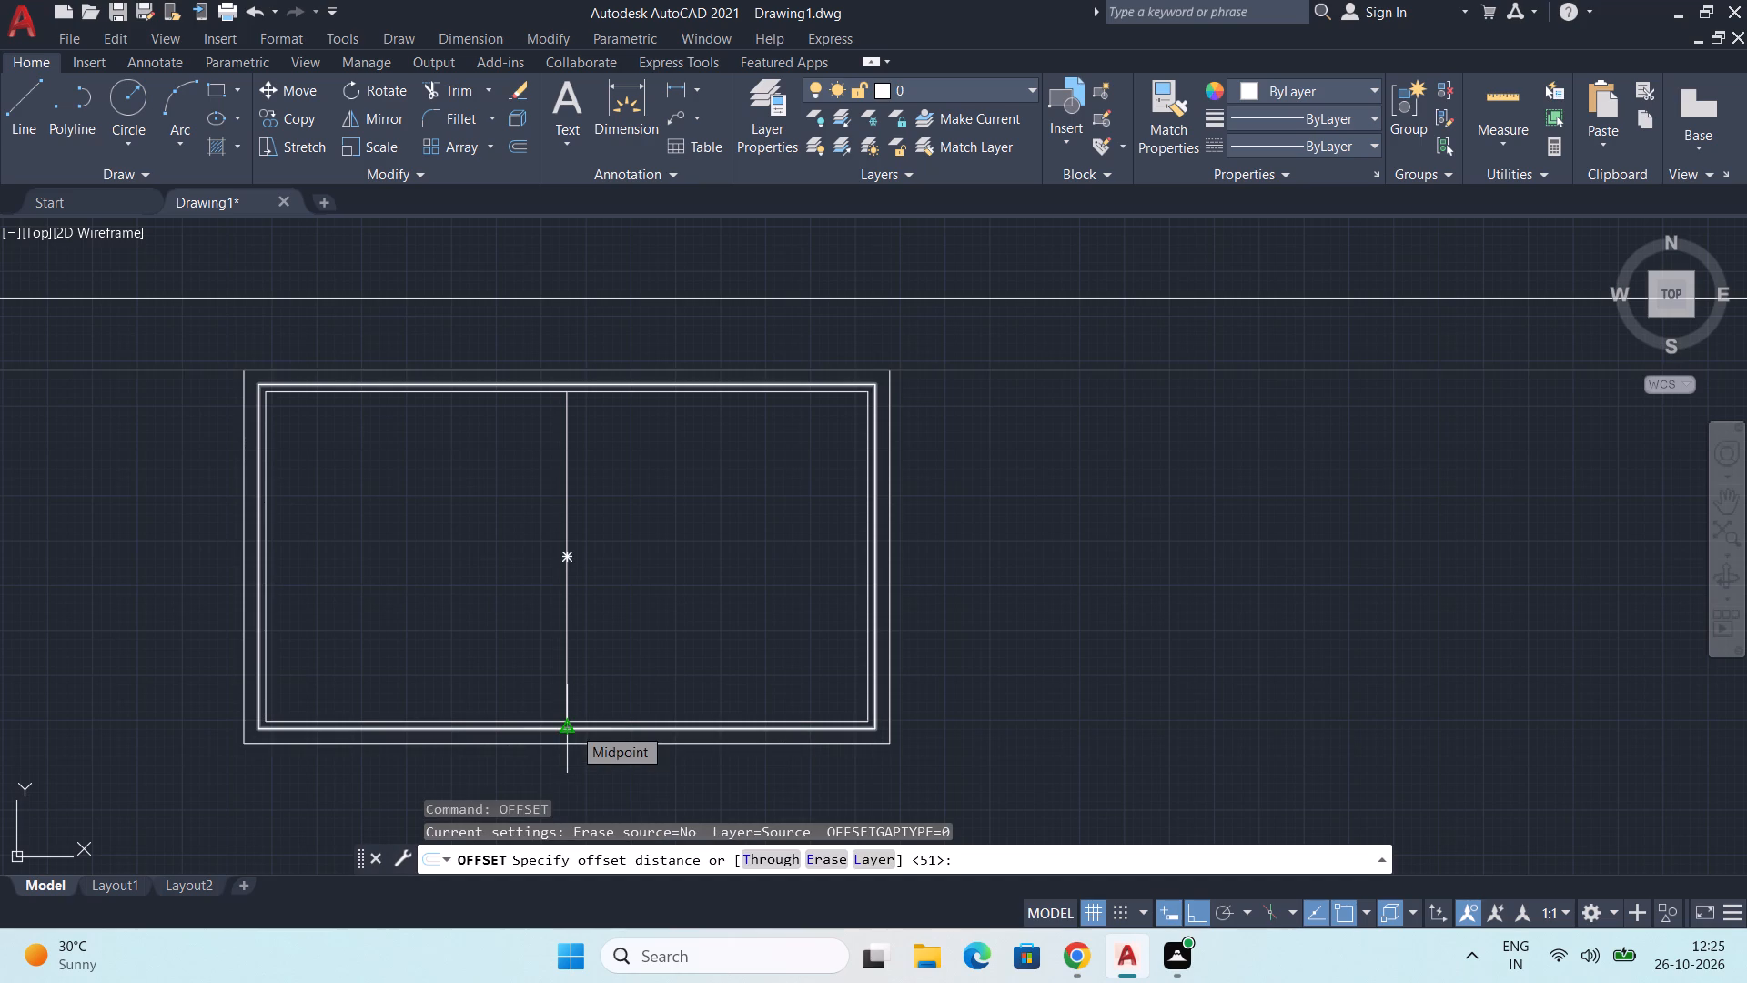
type("25.4")
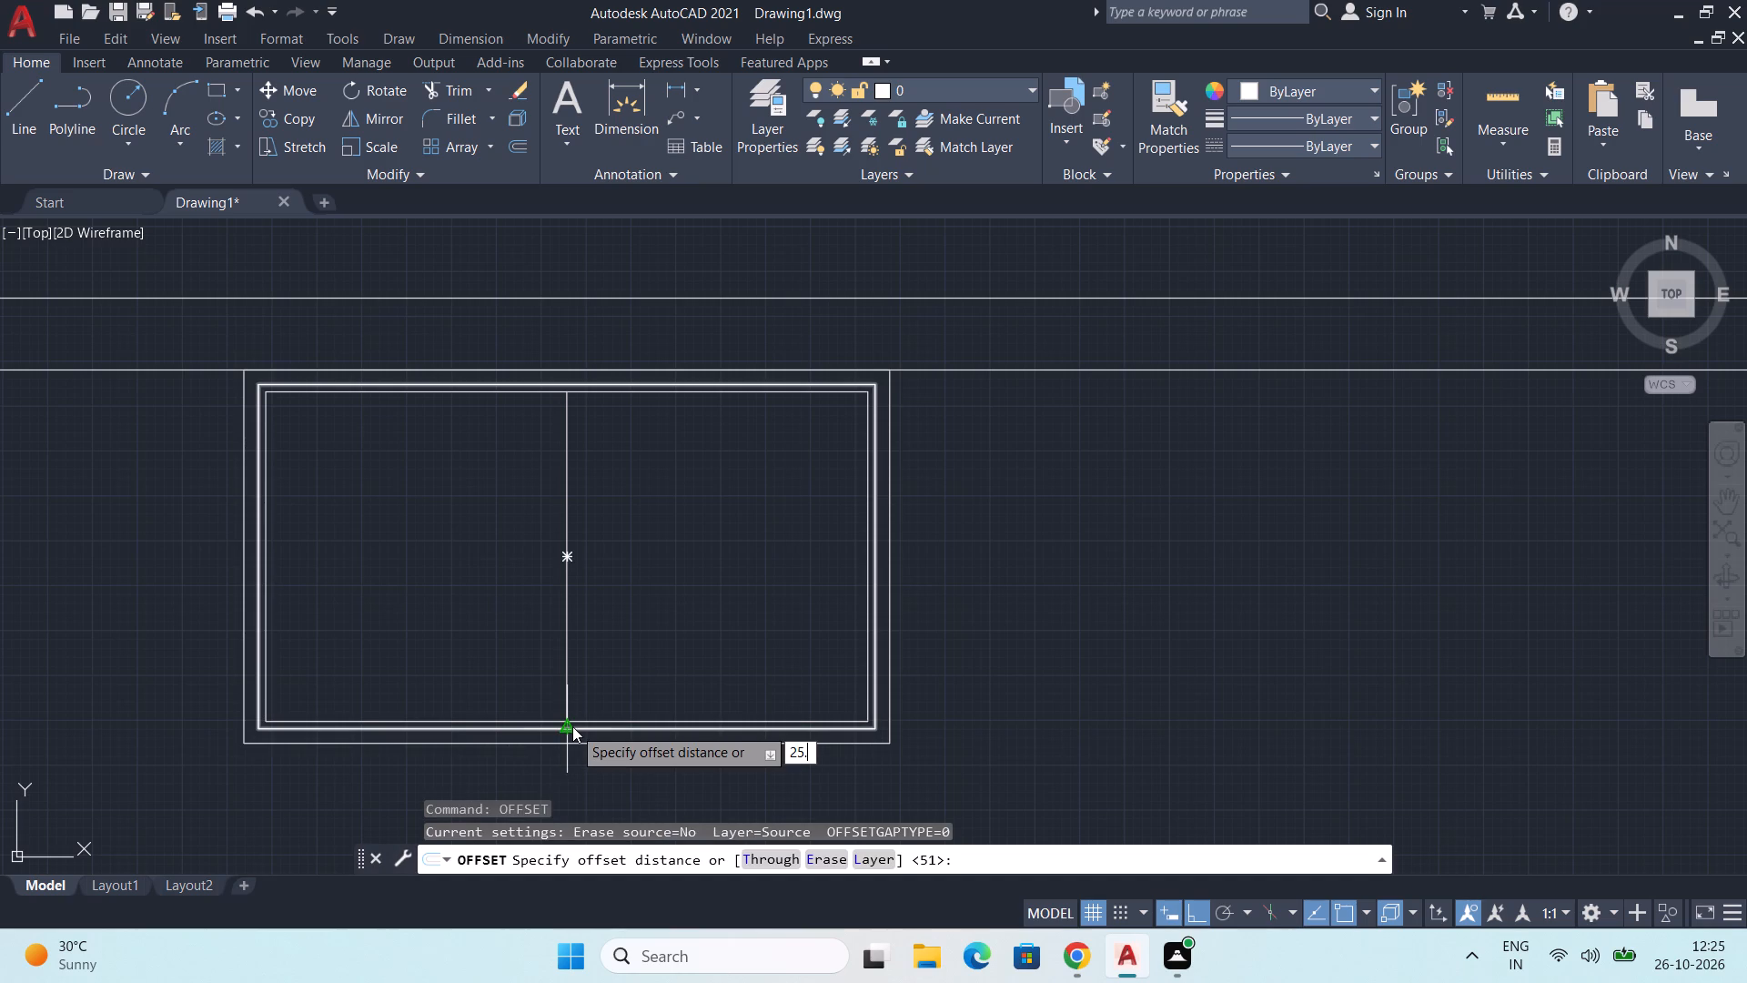
key("Return")
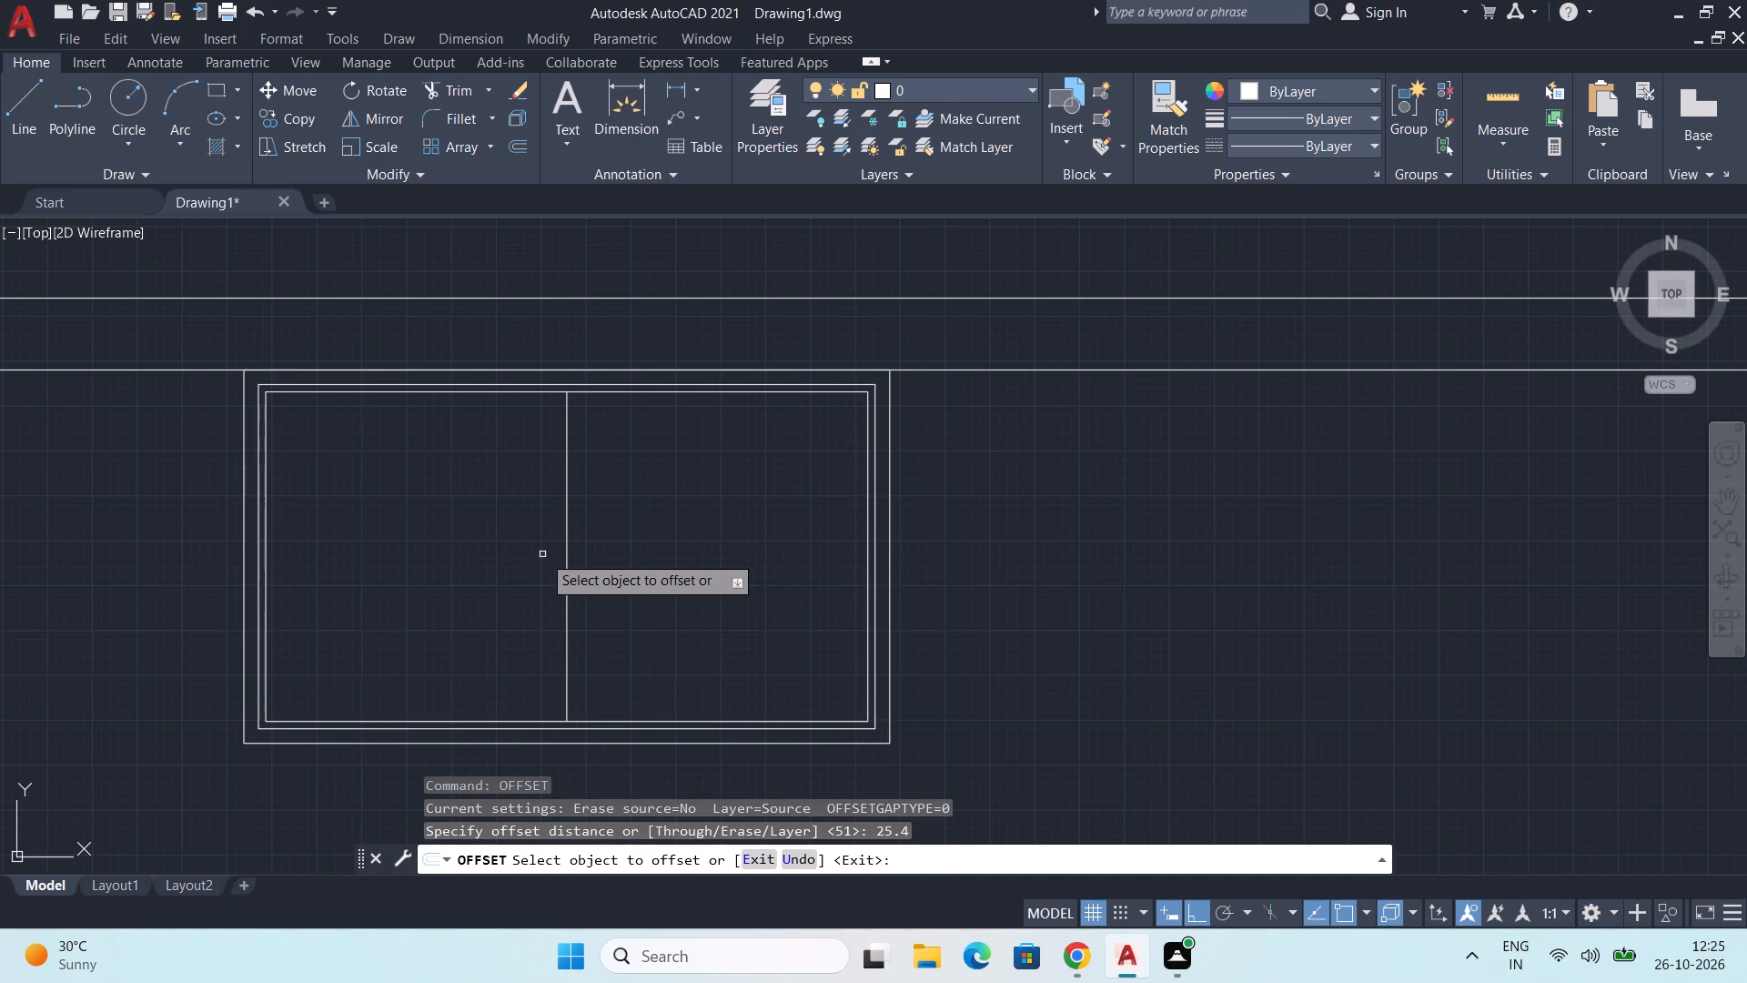
left_click(570, 584)
left_click(682, 600)
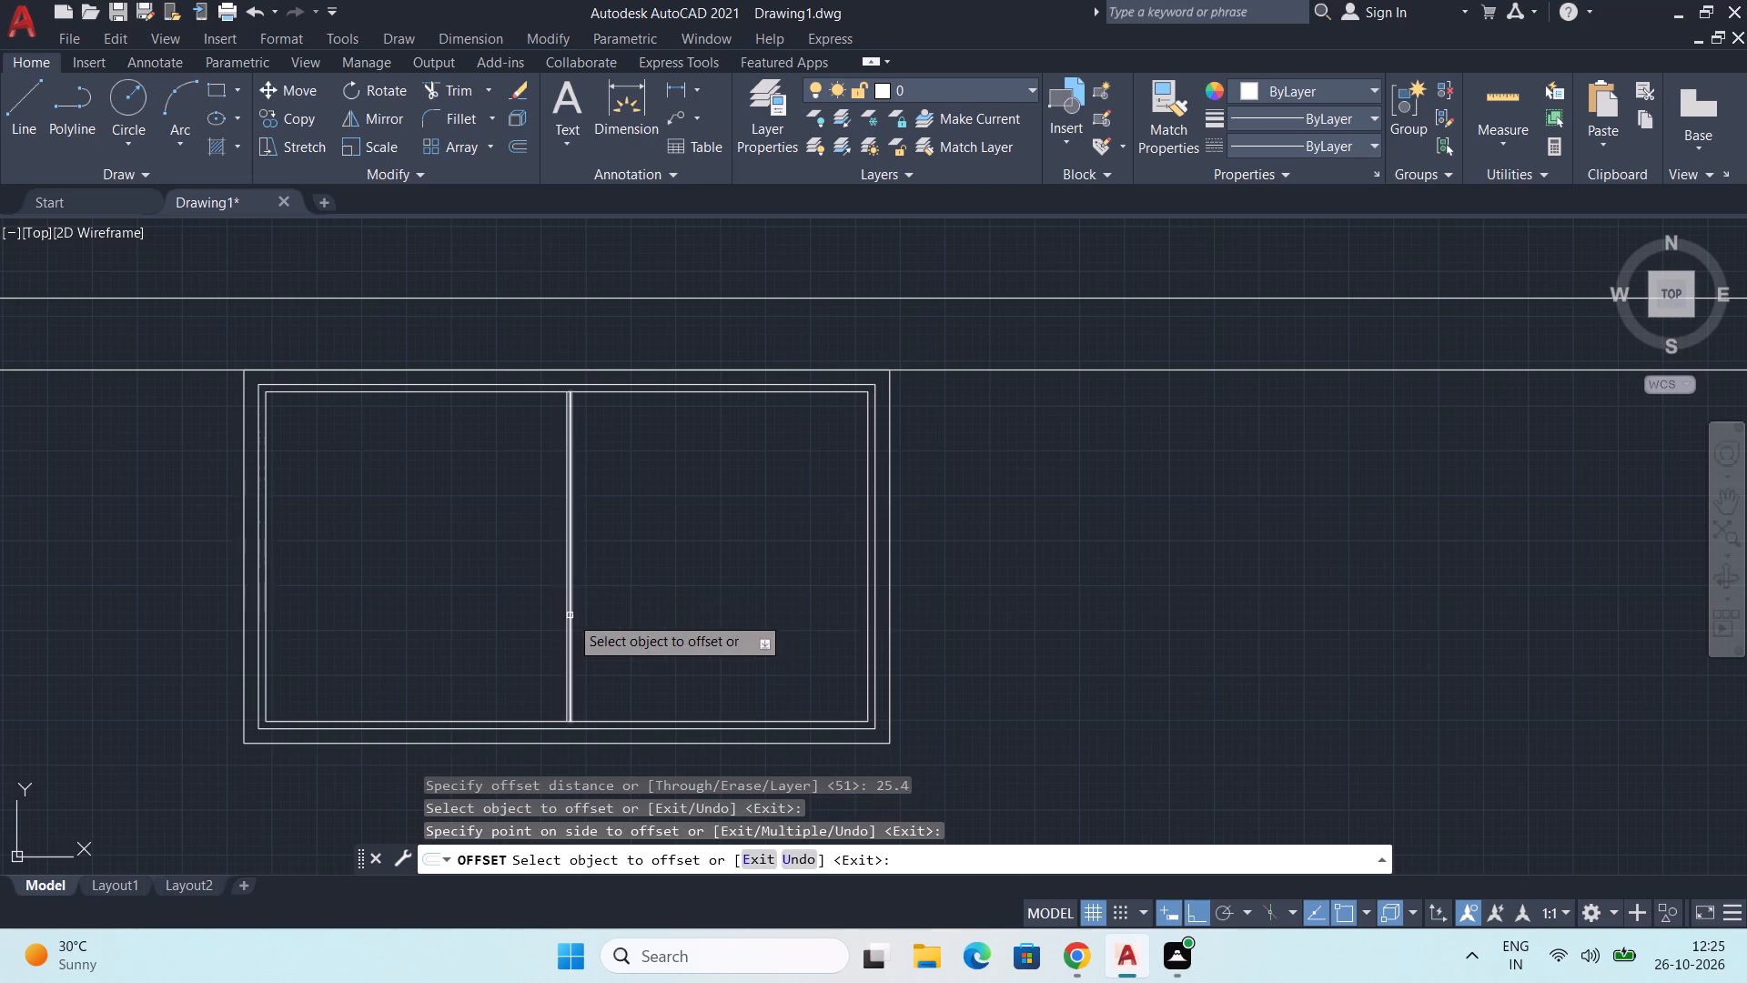
scroll(571, 615, "up", 3)
left_click(539, 600)
left_click(323, 573)
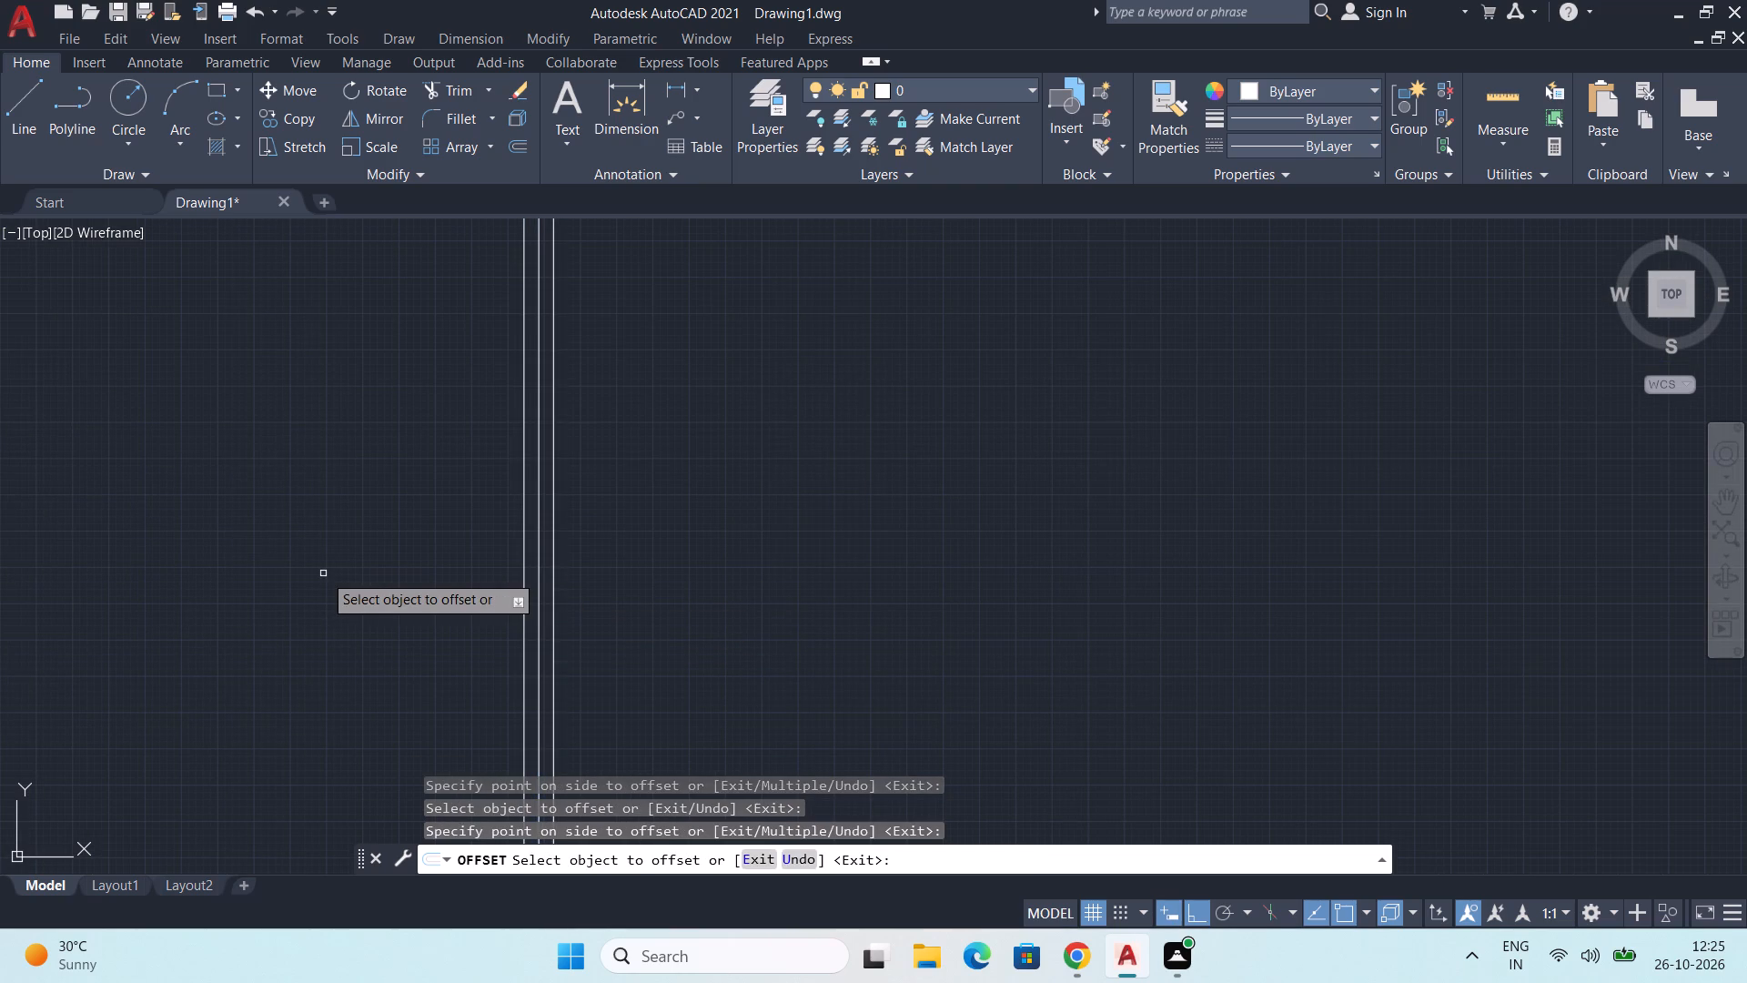
key("space")
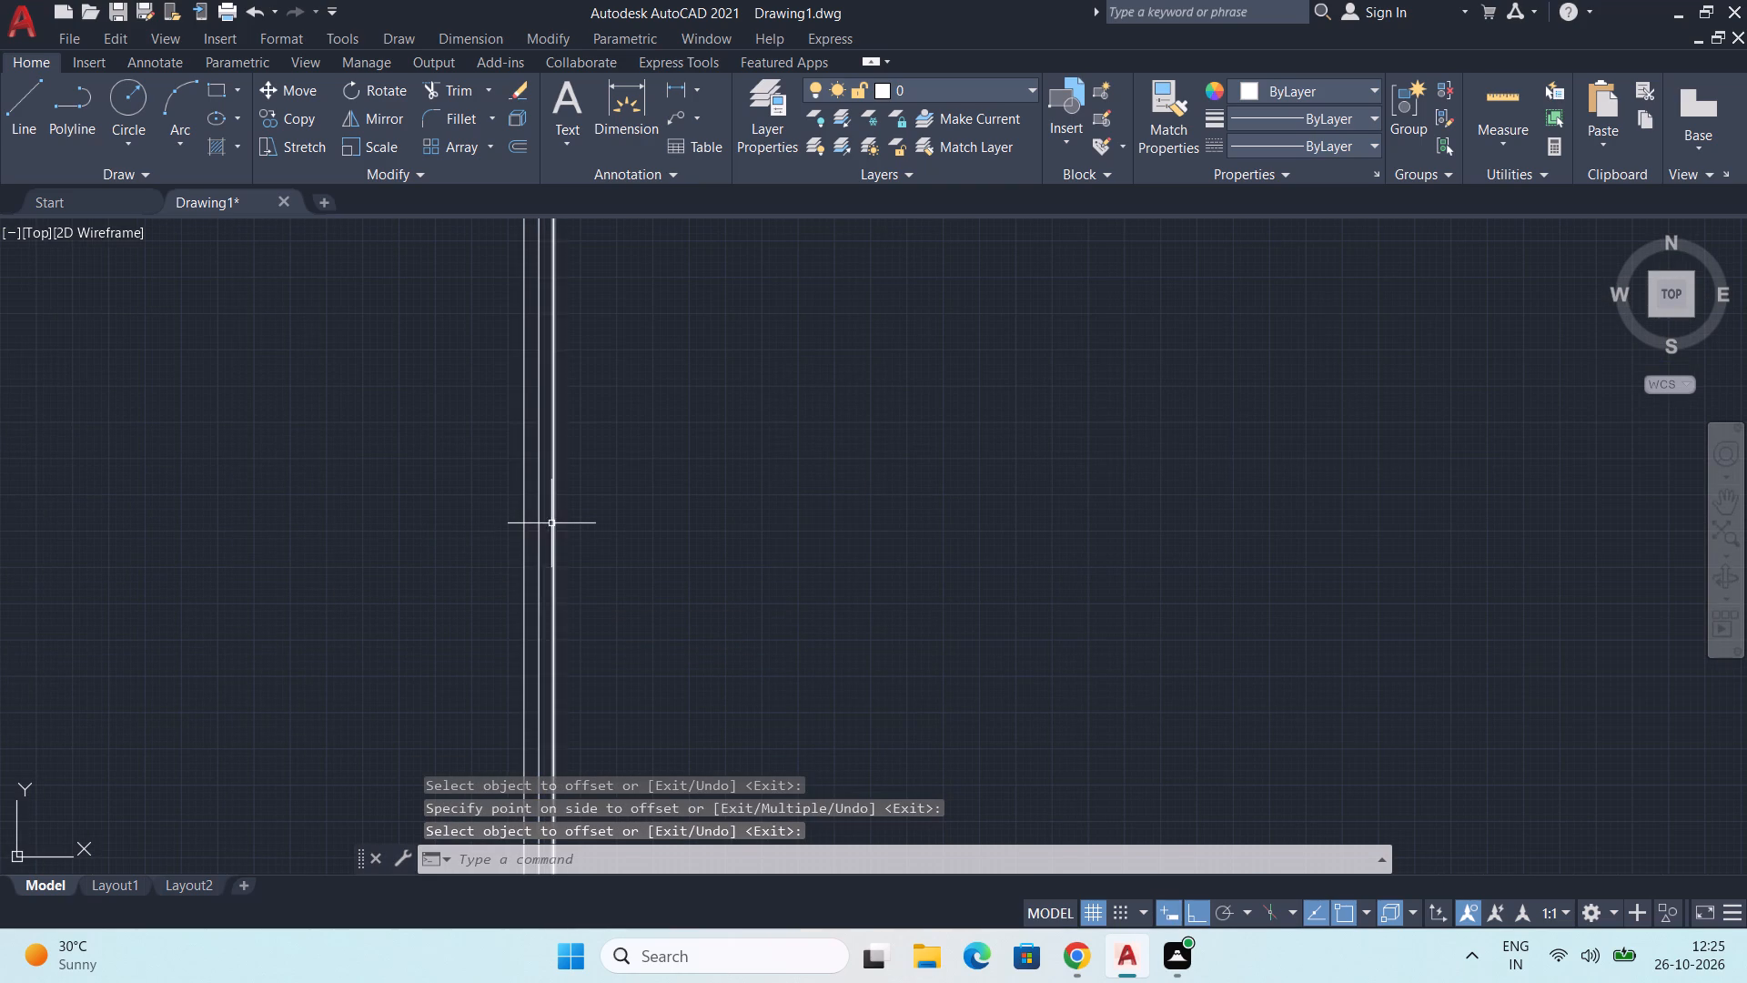
Delete the original vertical line in the middle of the two new offset lines.
left_click(540, 533)
key("Delete")
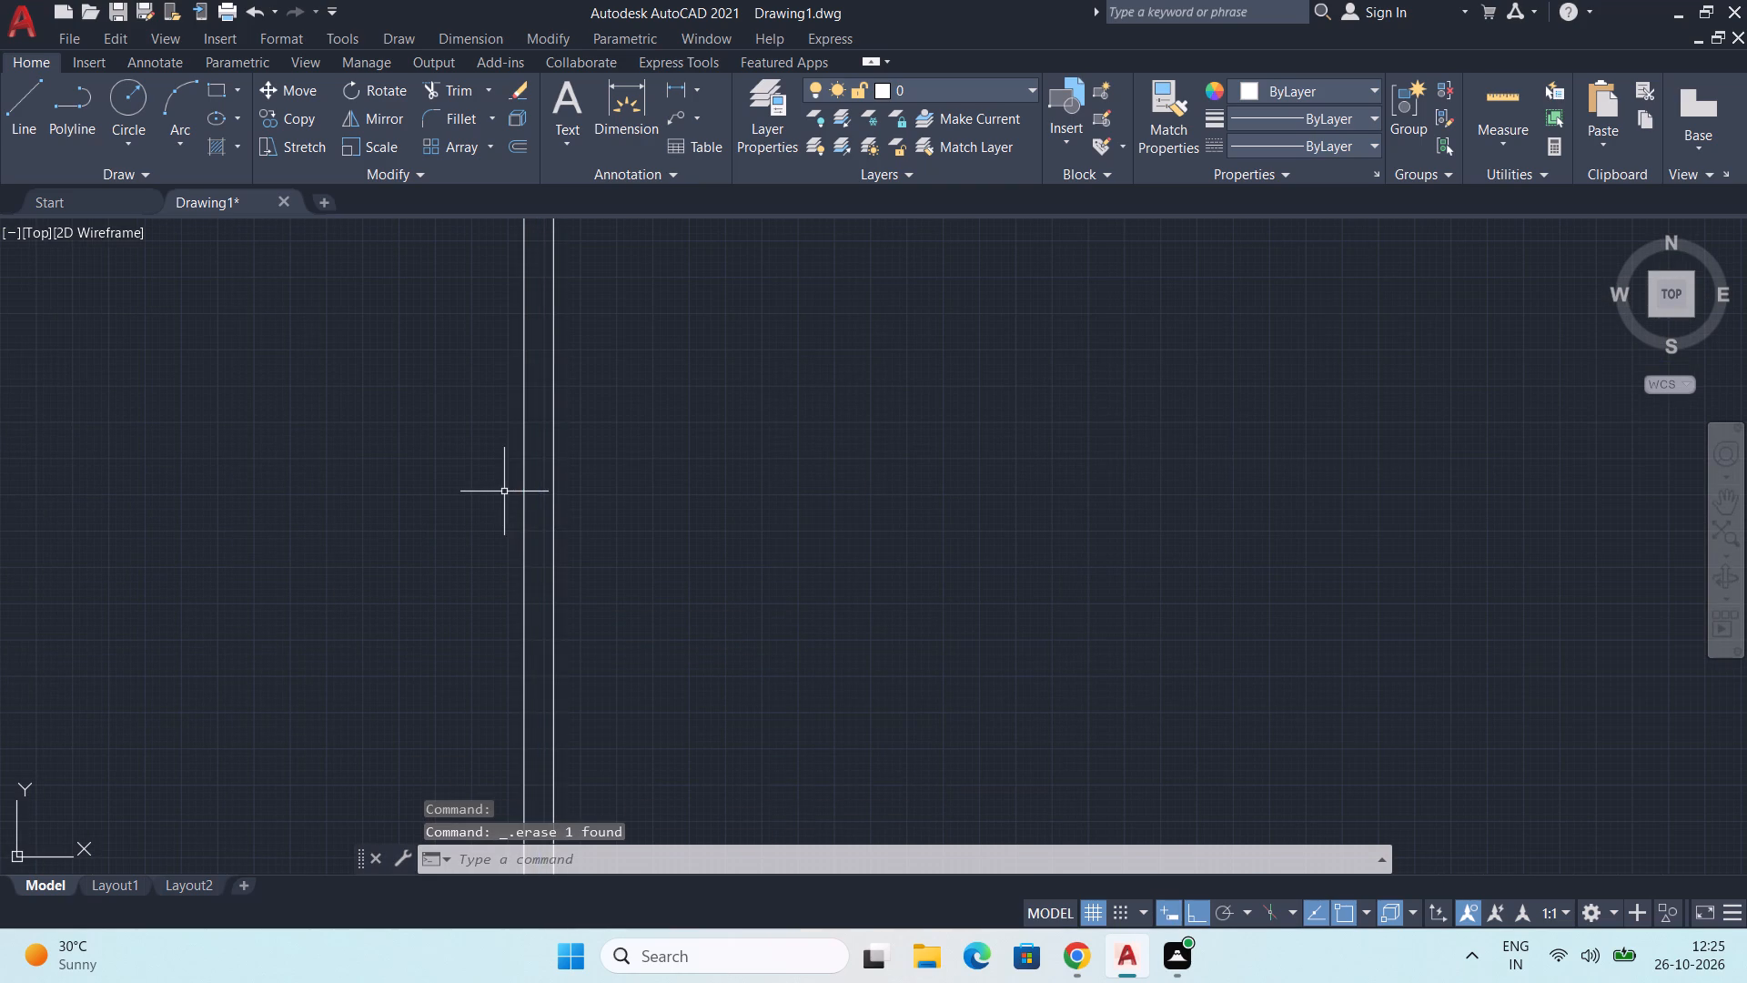
Examine the double-line central divider, its junction with the inner frame, and the whole framed rectangle.
scroll(504, 491, "down", 2)
scroll(555, 559, "down", 2)
middle_click_drag(560, 578, 585, 615)
scroll(578, 471, "up", 3)
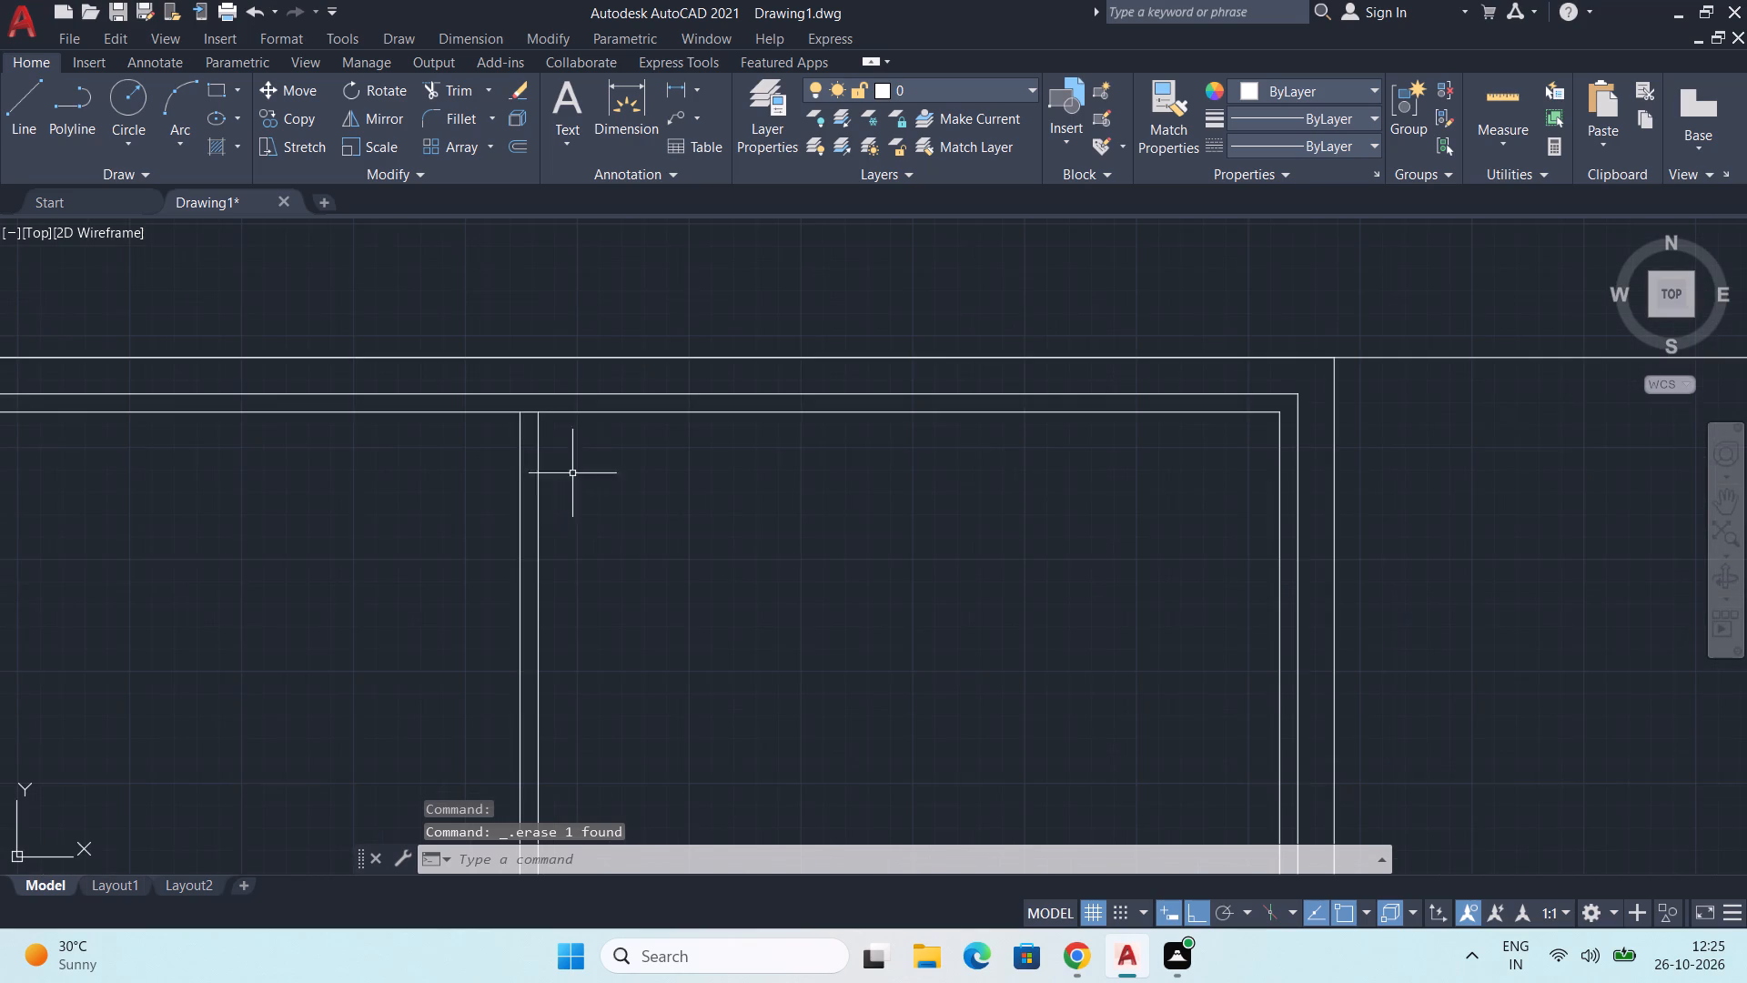
middle_click_drag(542, 474, 543, 594)
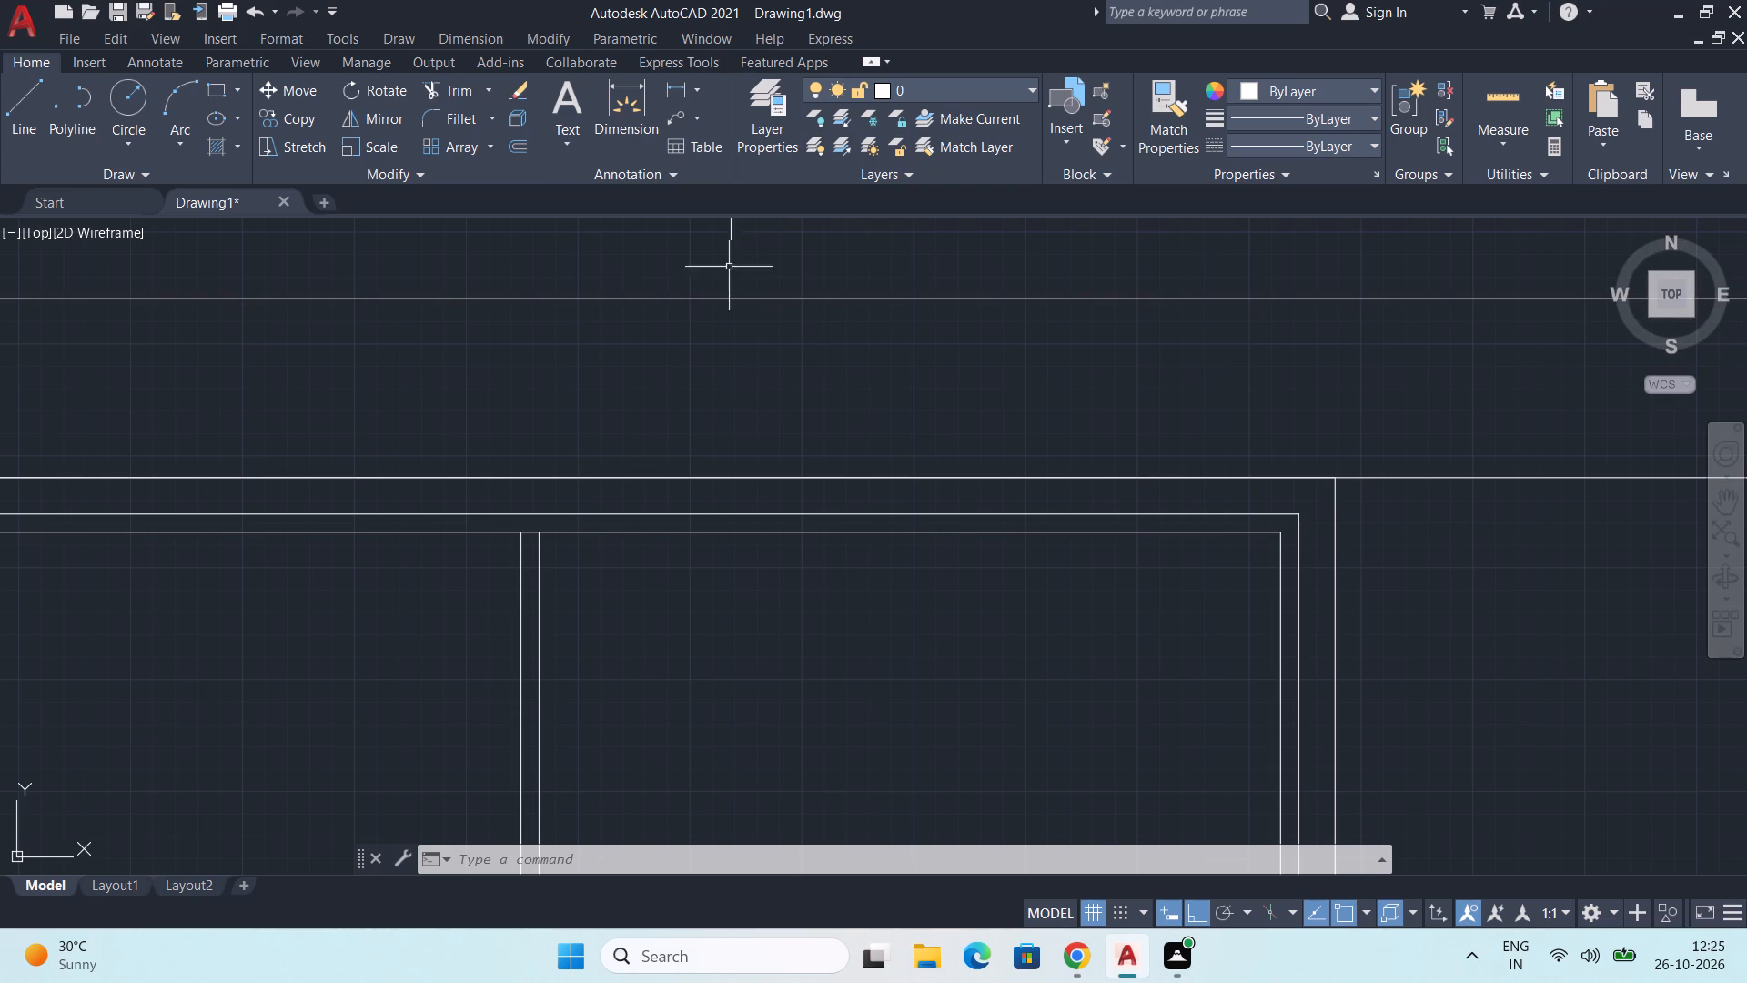
scroll(723, 381, "down", 1)
middle_click_drag(682, 529, 826, 333)
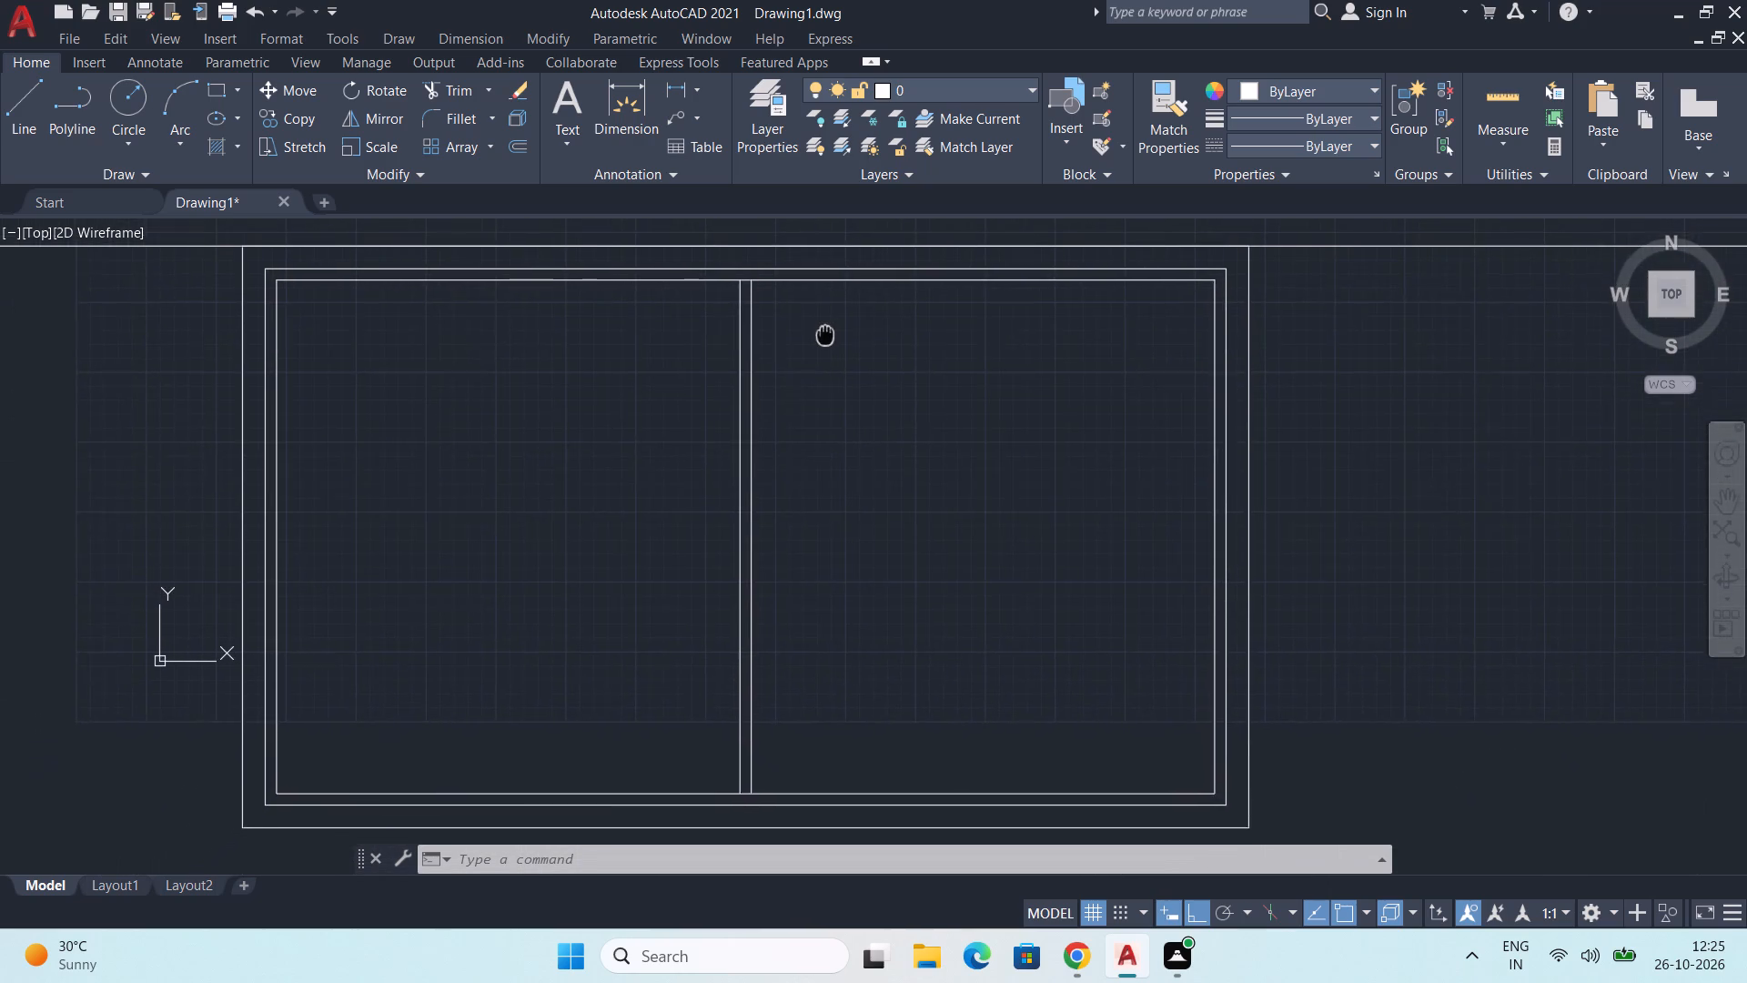
middle_click_drag(826, 333, 834, 329)
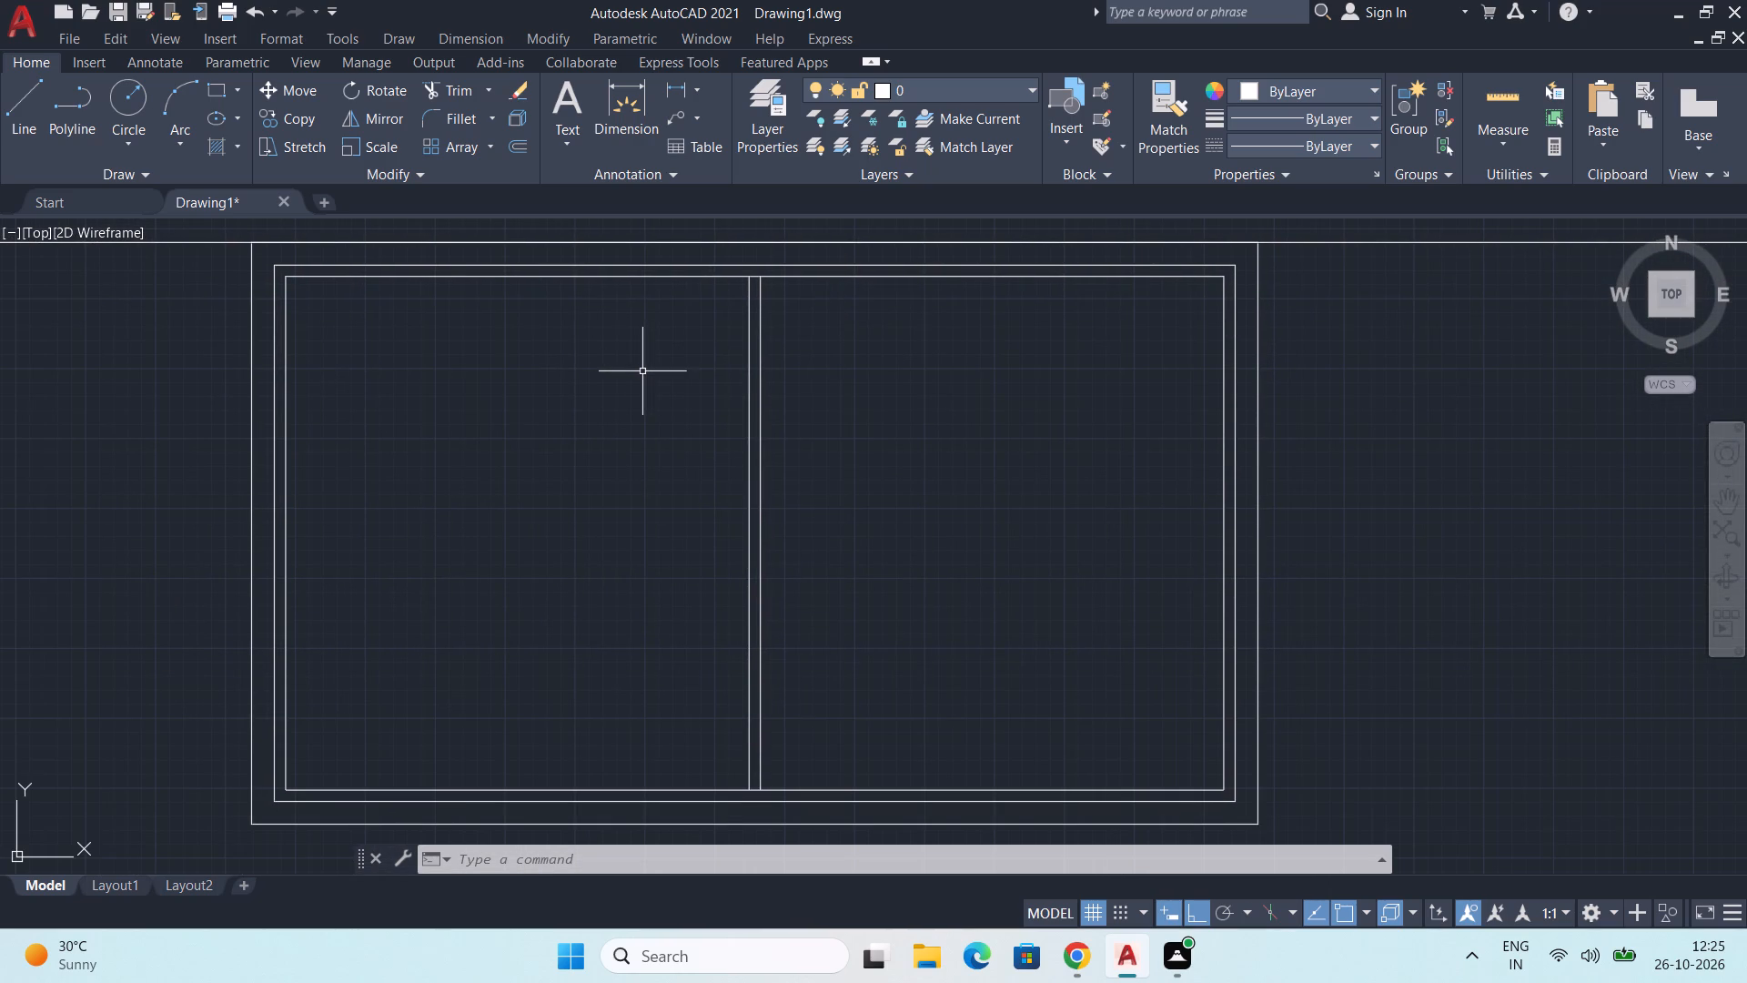
scroll(749, 304, "down", 1)
middle_click_drag(762, 359, 668, 398)
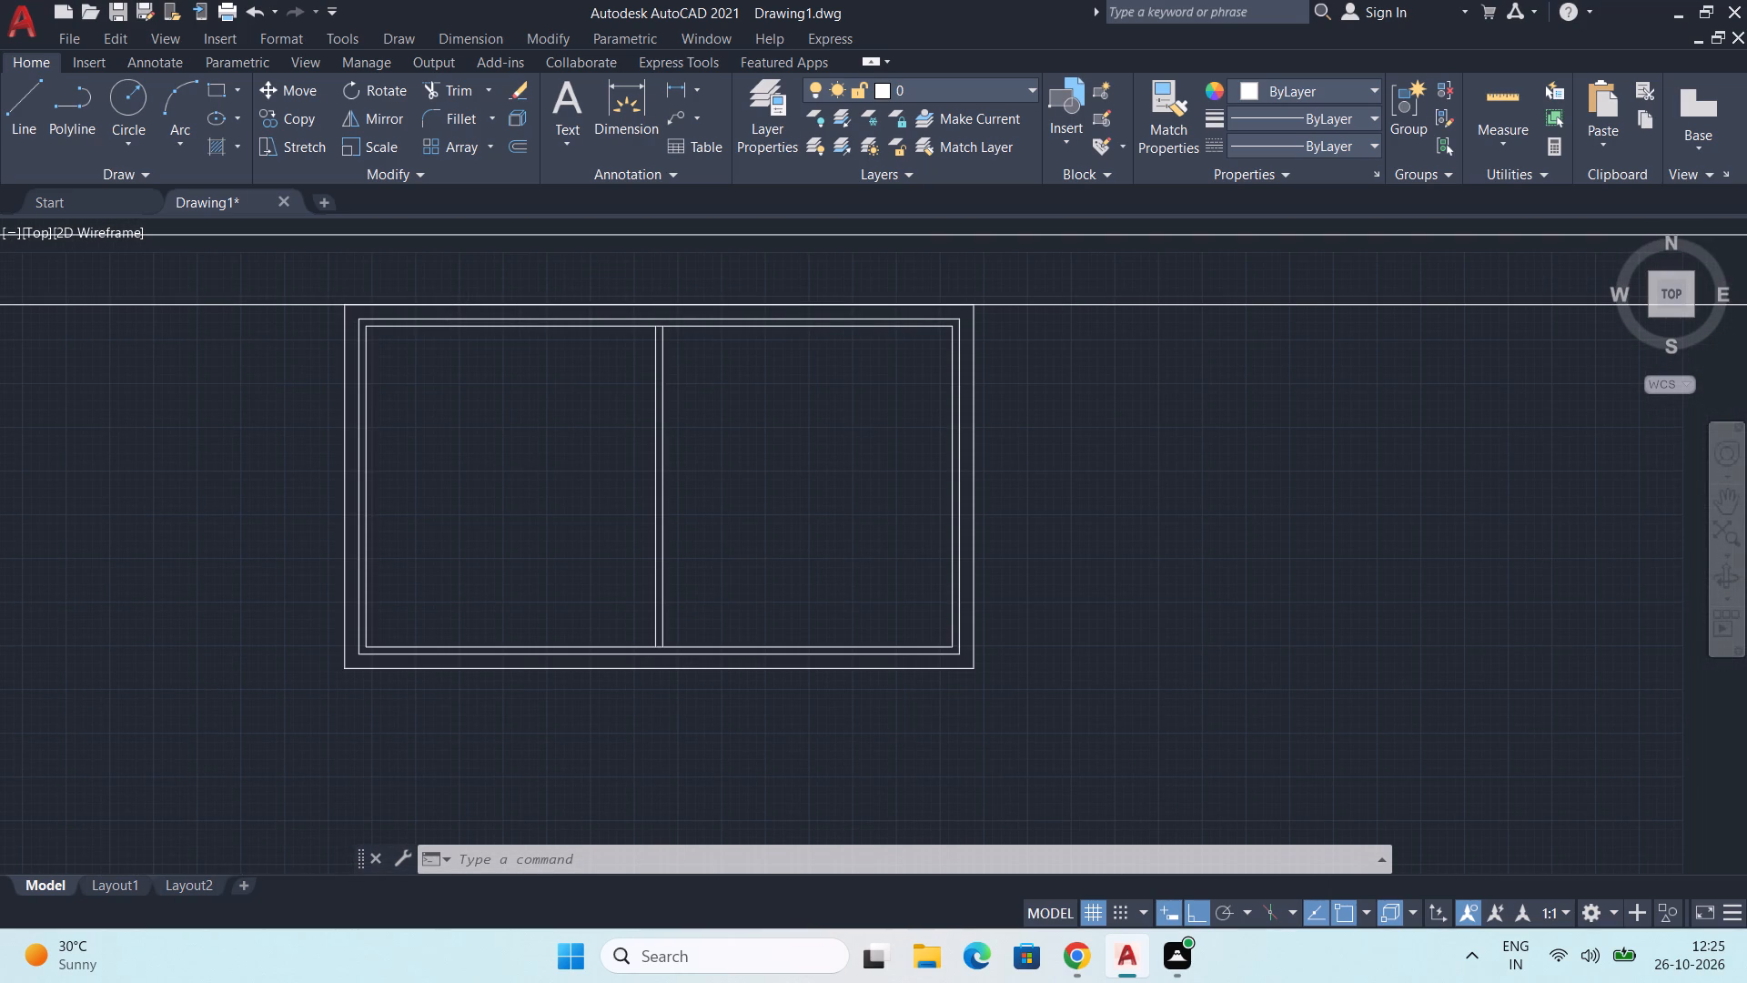
Add a linear dimension for the outer rectangle's width, placed between the two long horizontal lines above it.
left_click(670, 91)
middle_click_drag(621, 633, 709, 532)
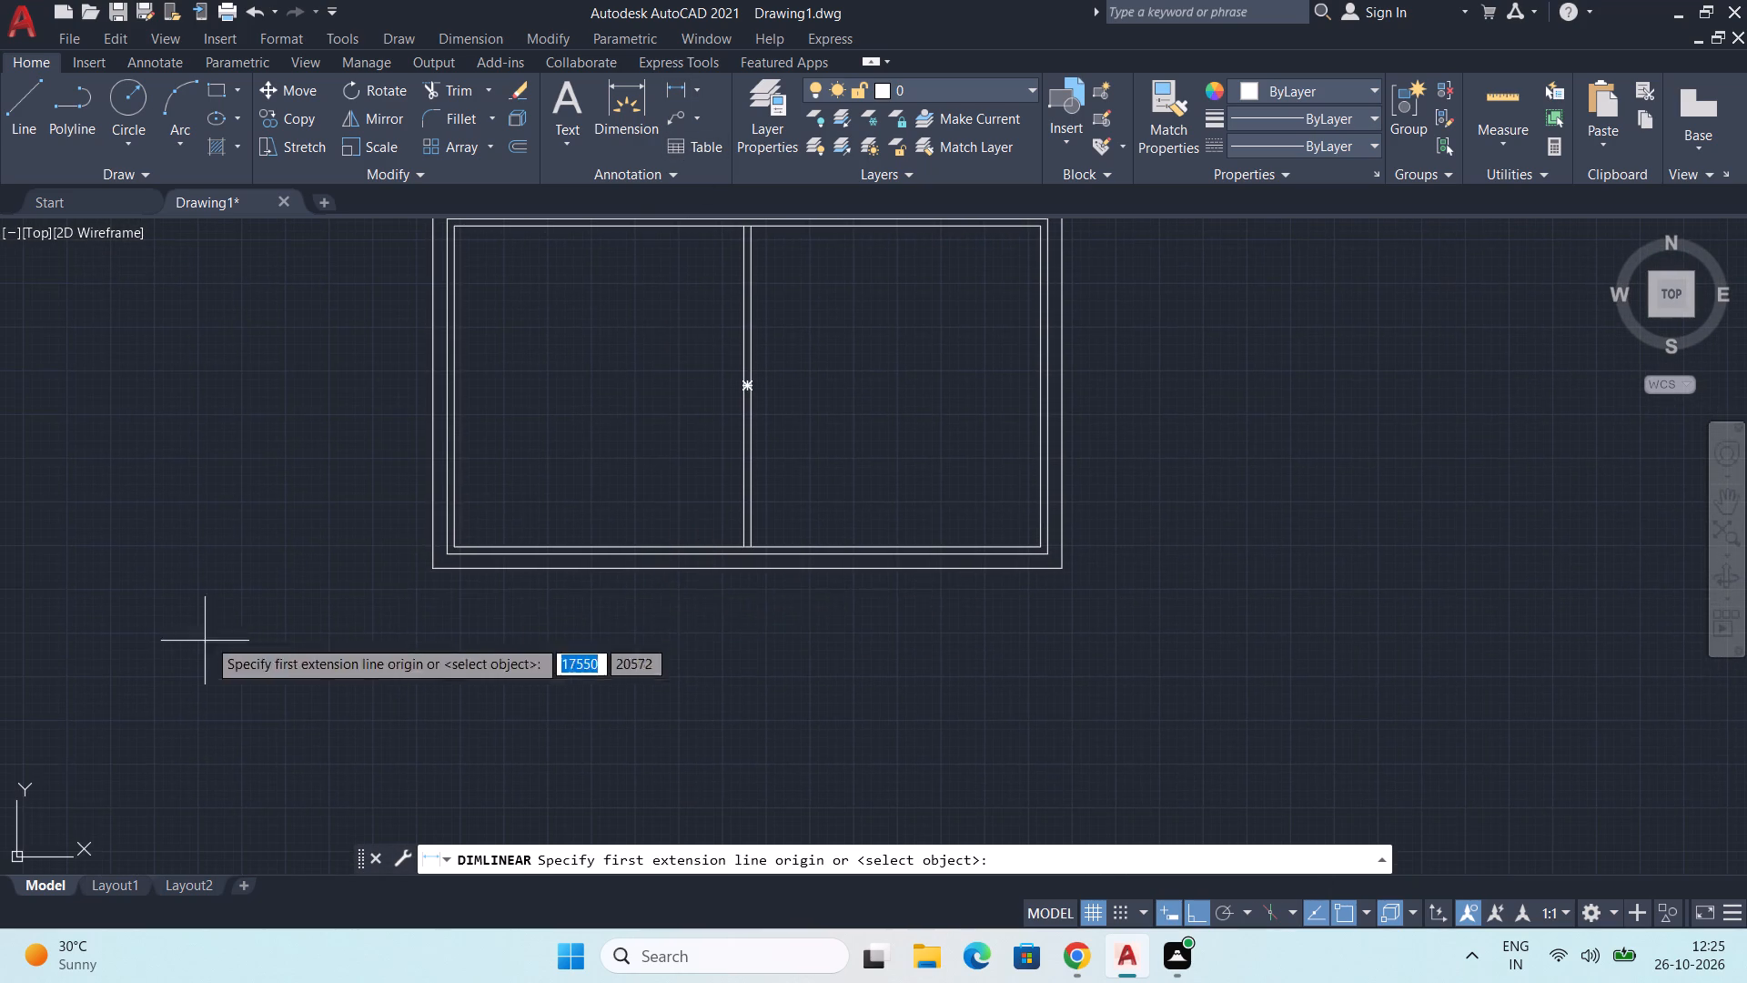
left_click(435, 567)
middle_click_drag(1036, 583, 1017, 586)
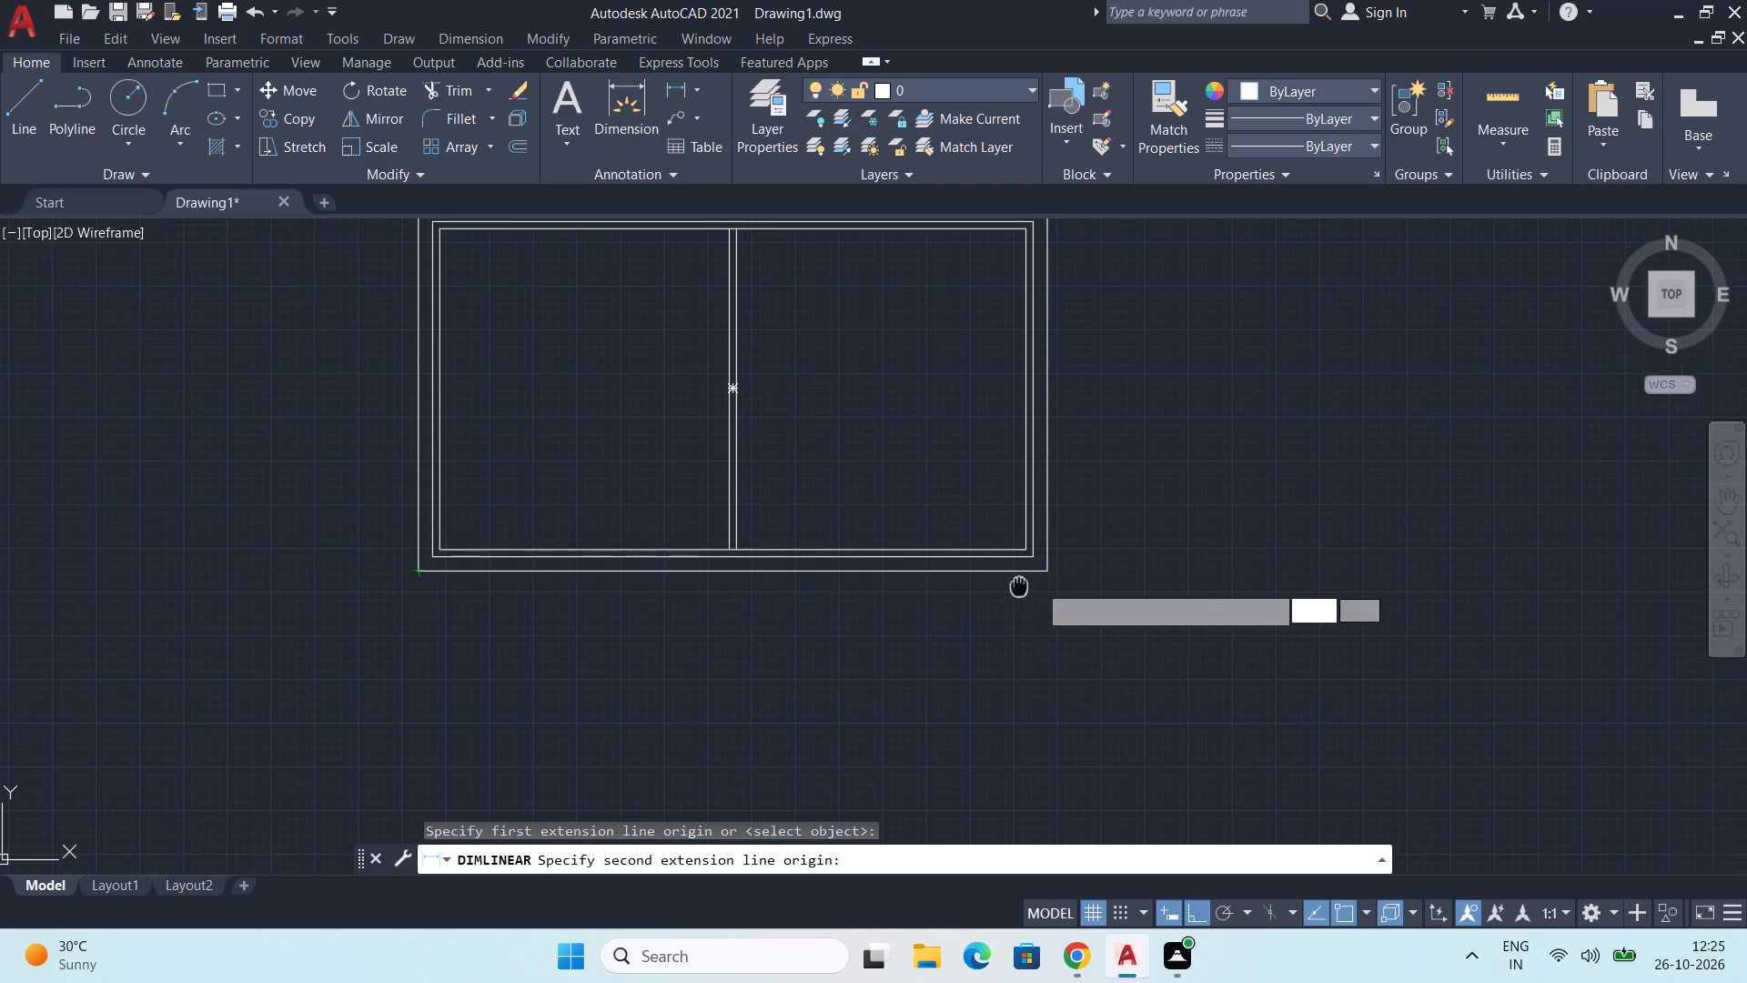
middle_click_drag(1017, 586, 1016, 586)
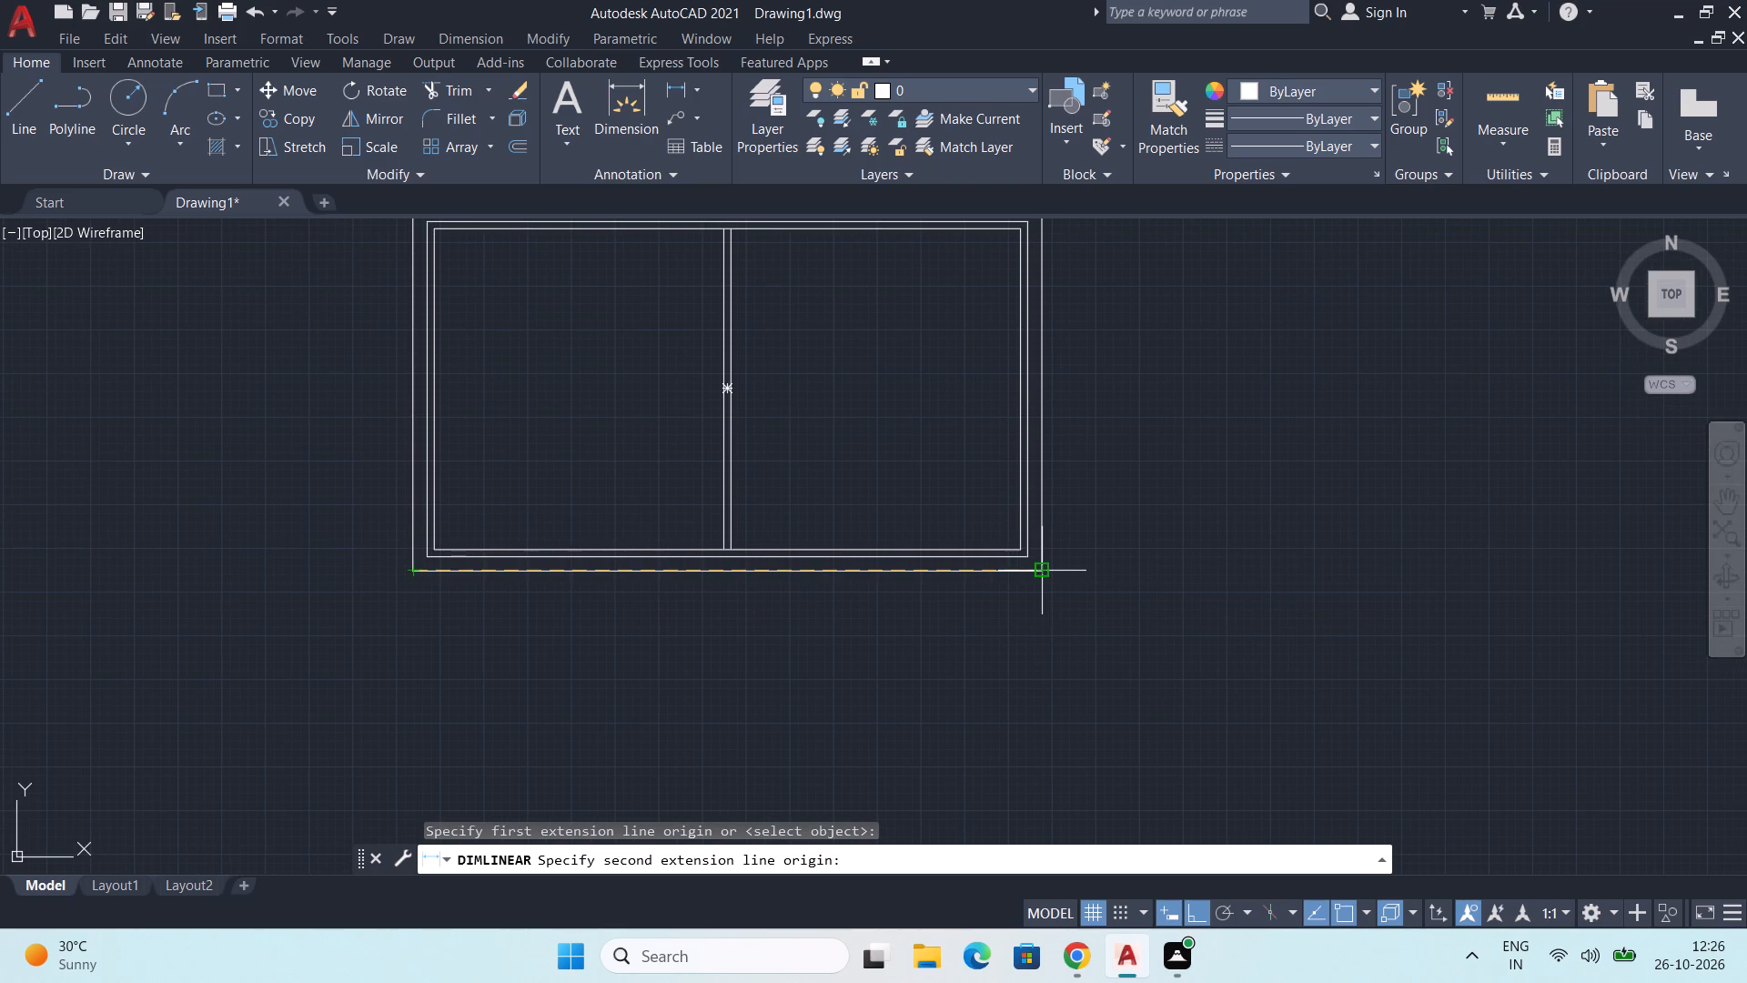
left_click(1043, 573)
middle_click_drag(1026, 218, 1036, 426)
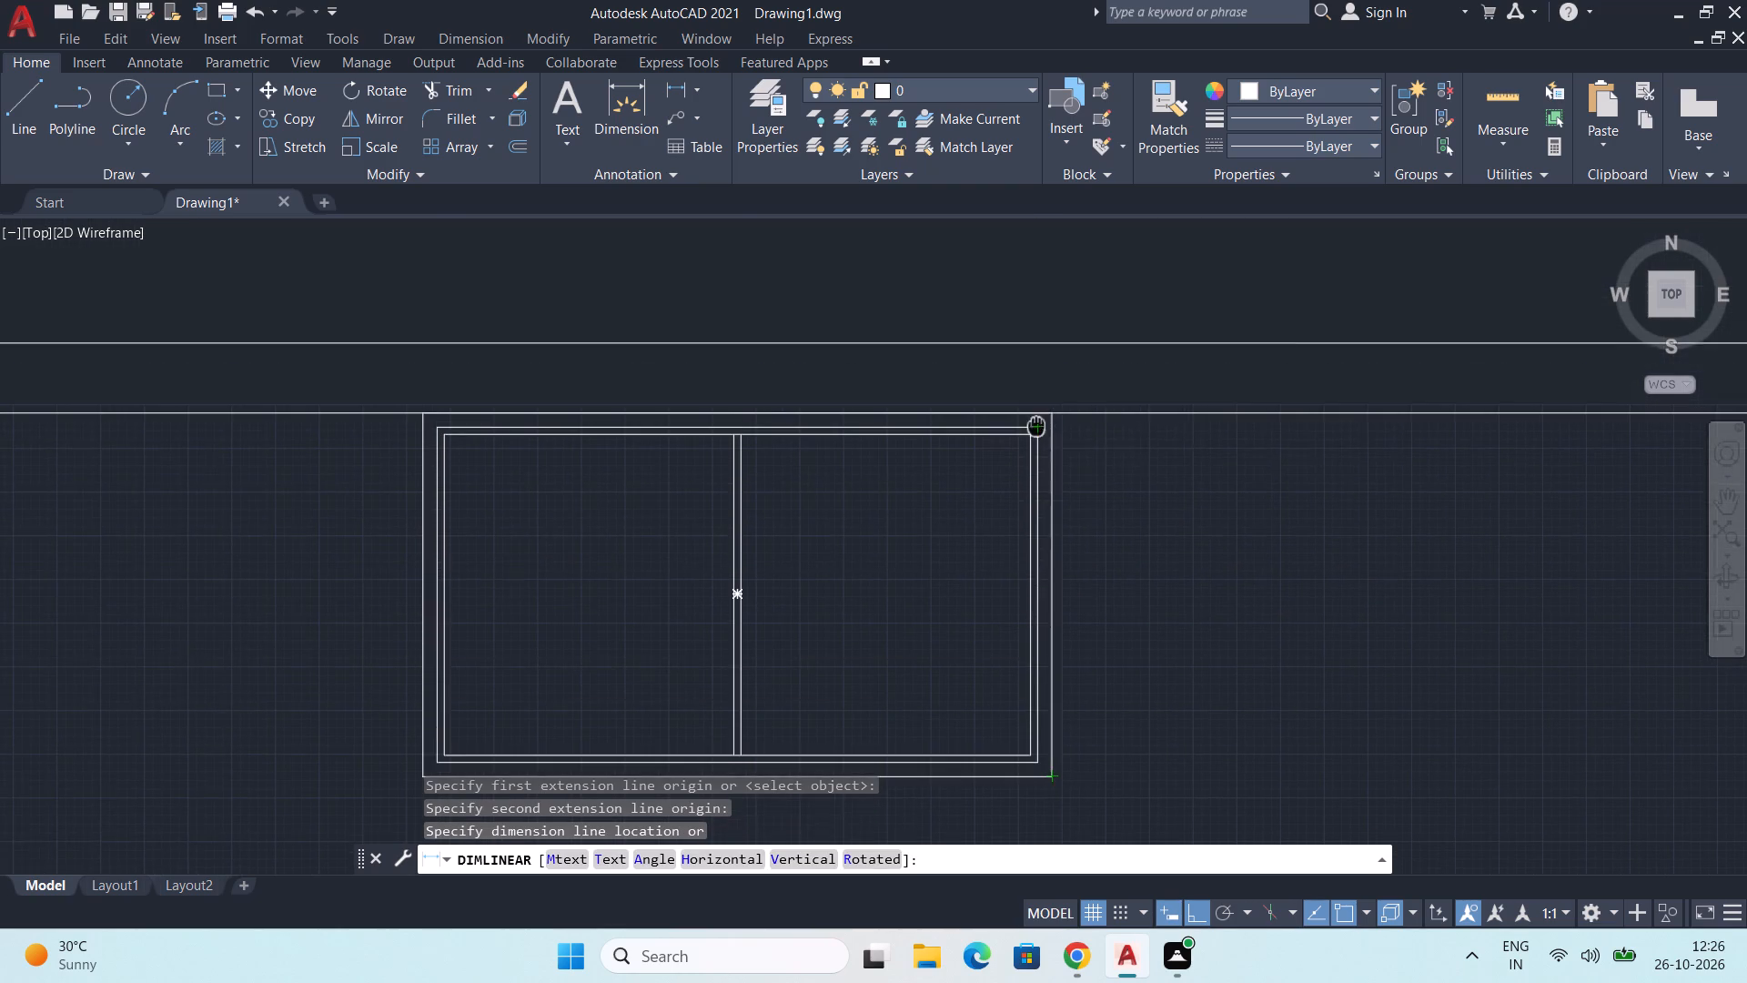
middle_click_drag(1036, 426, 1036, 434)
left_click(1035, 398)
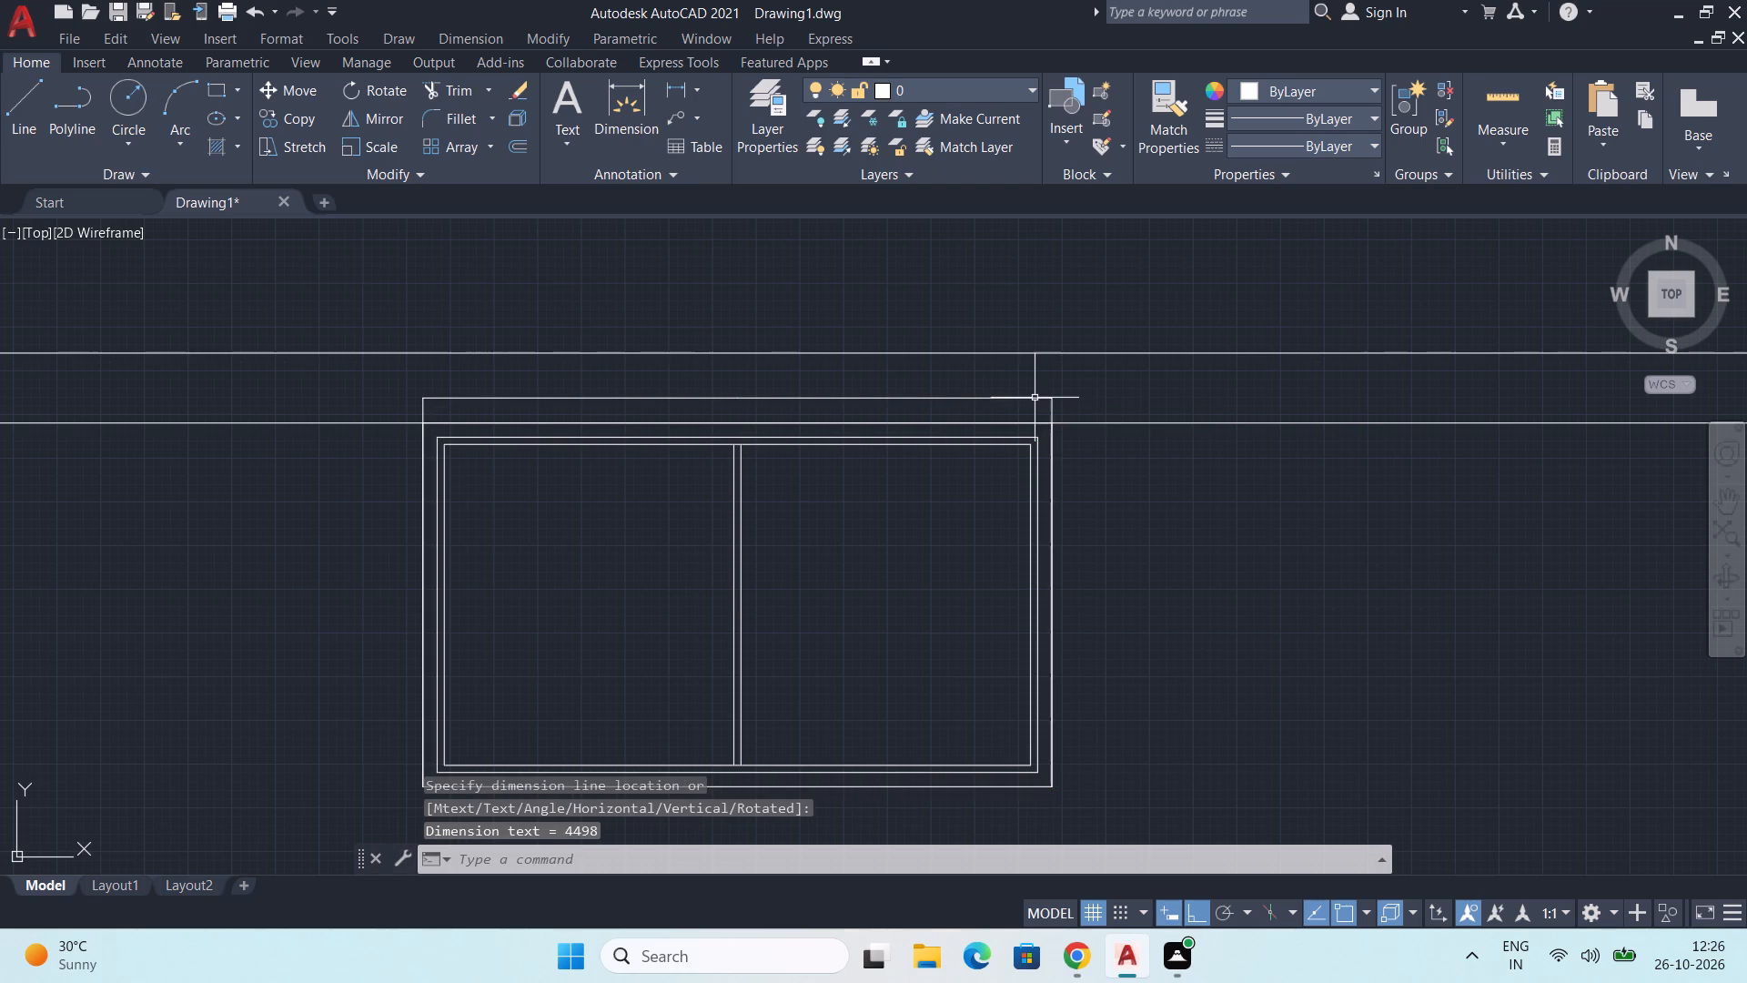
Modify the Standard dimension style to a text height of 100 and an arrow size of 100.
key("d")
key("Return")
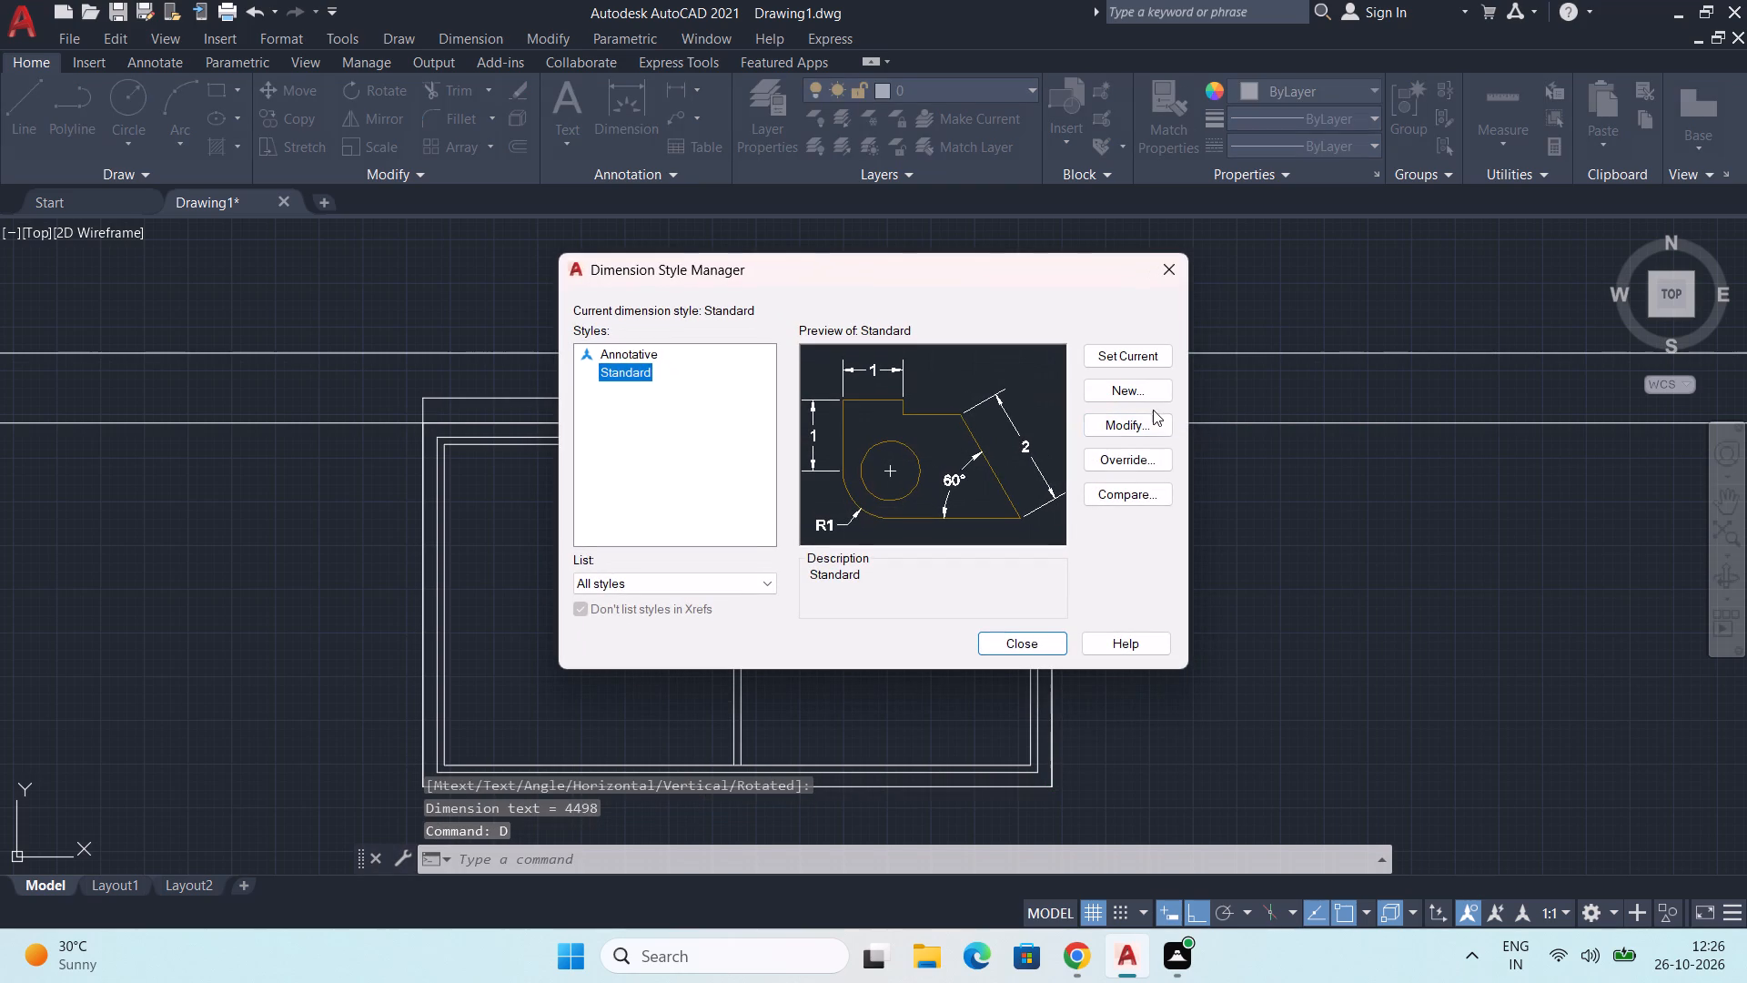
left_click(1153, 422)
left_click(715, 218)
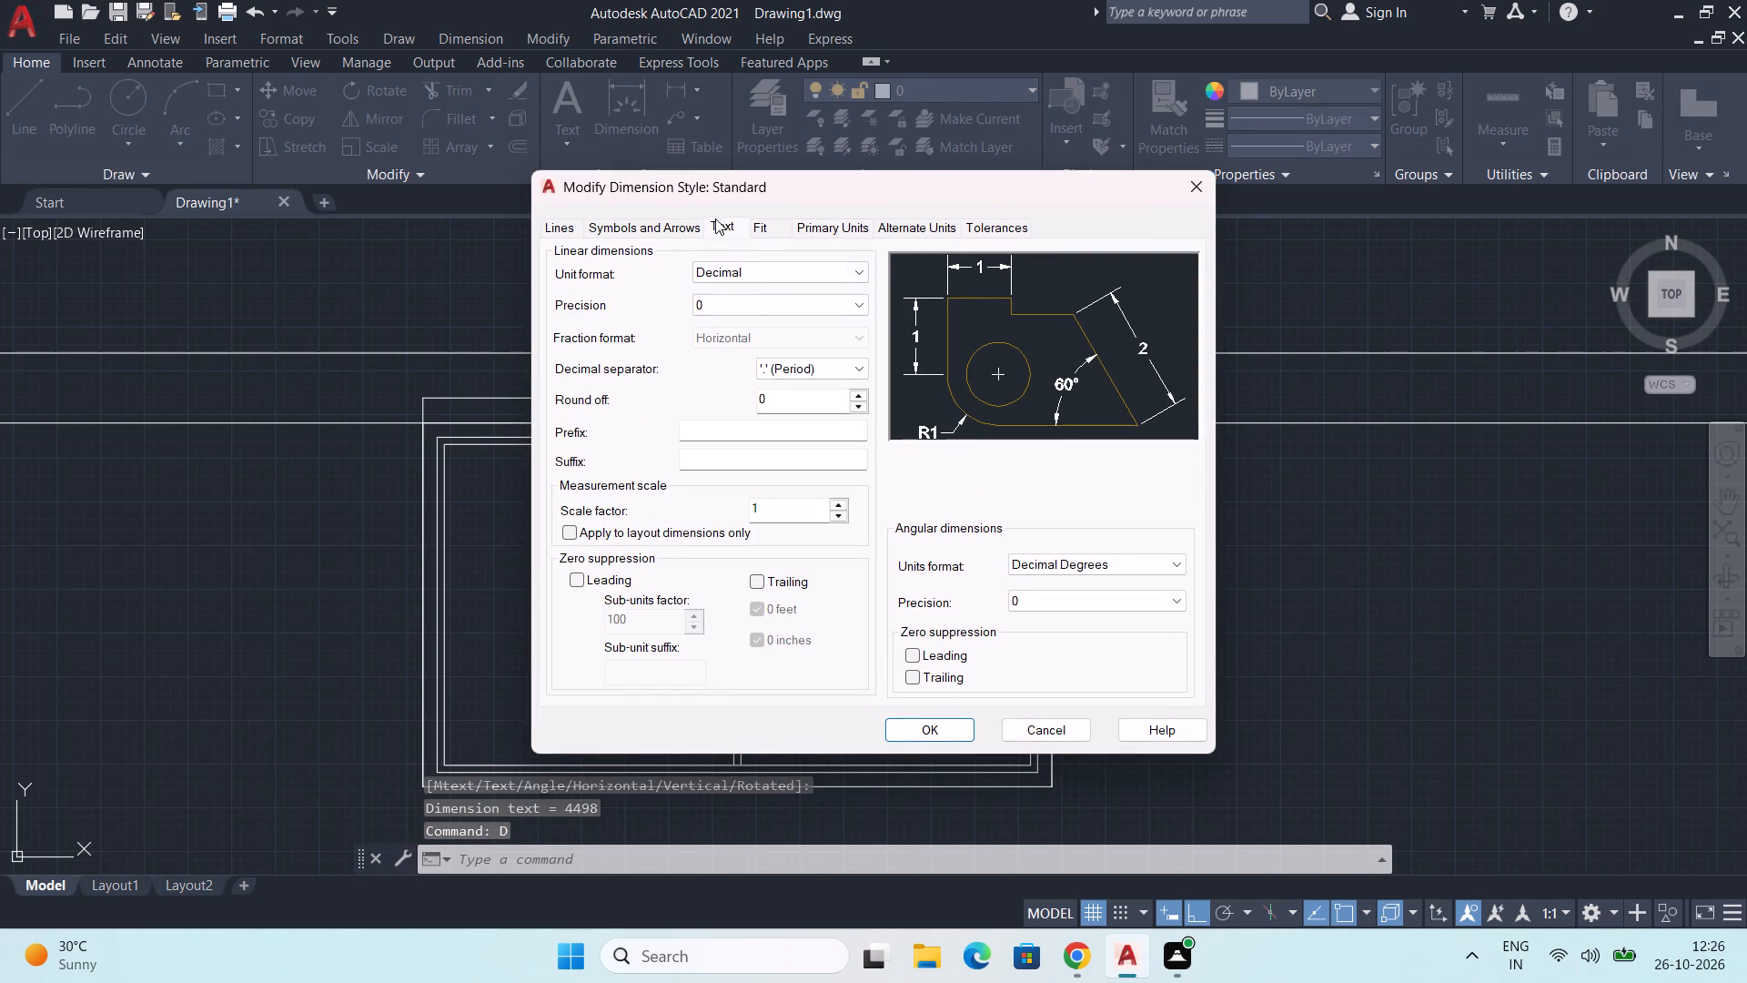
double_click(823, 387)
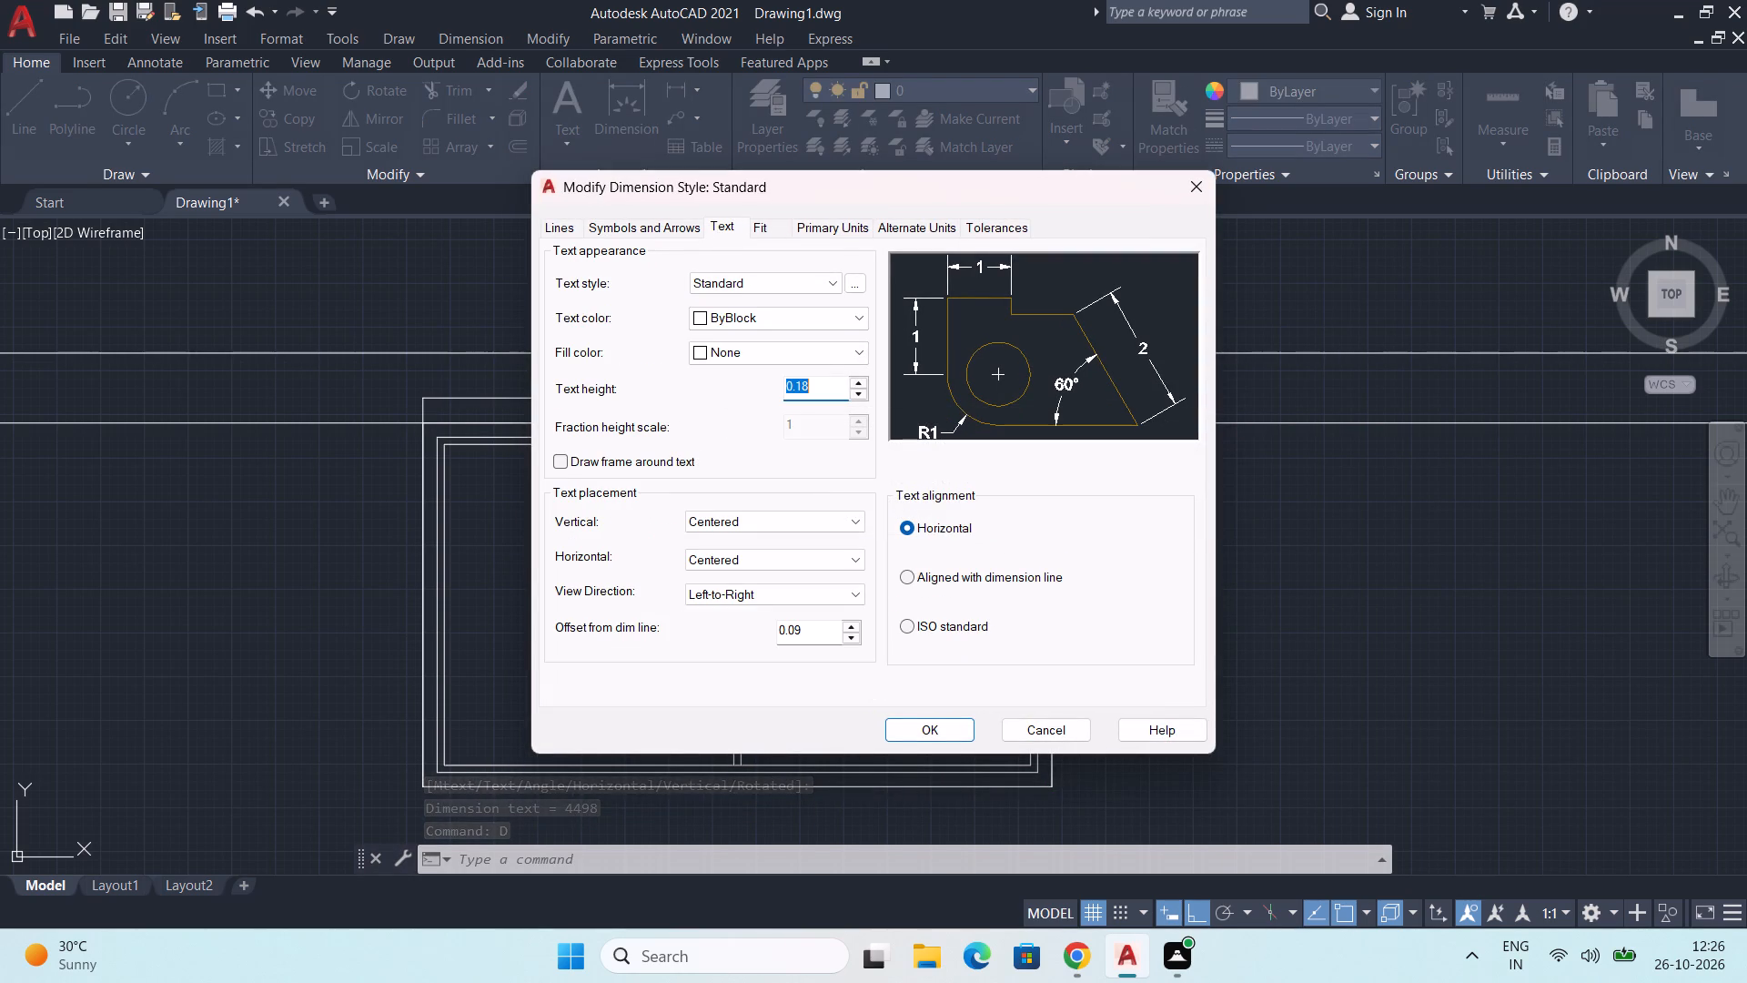
type("100")
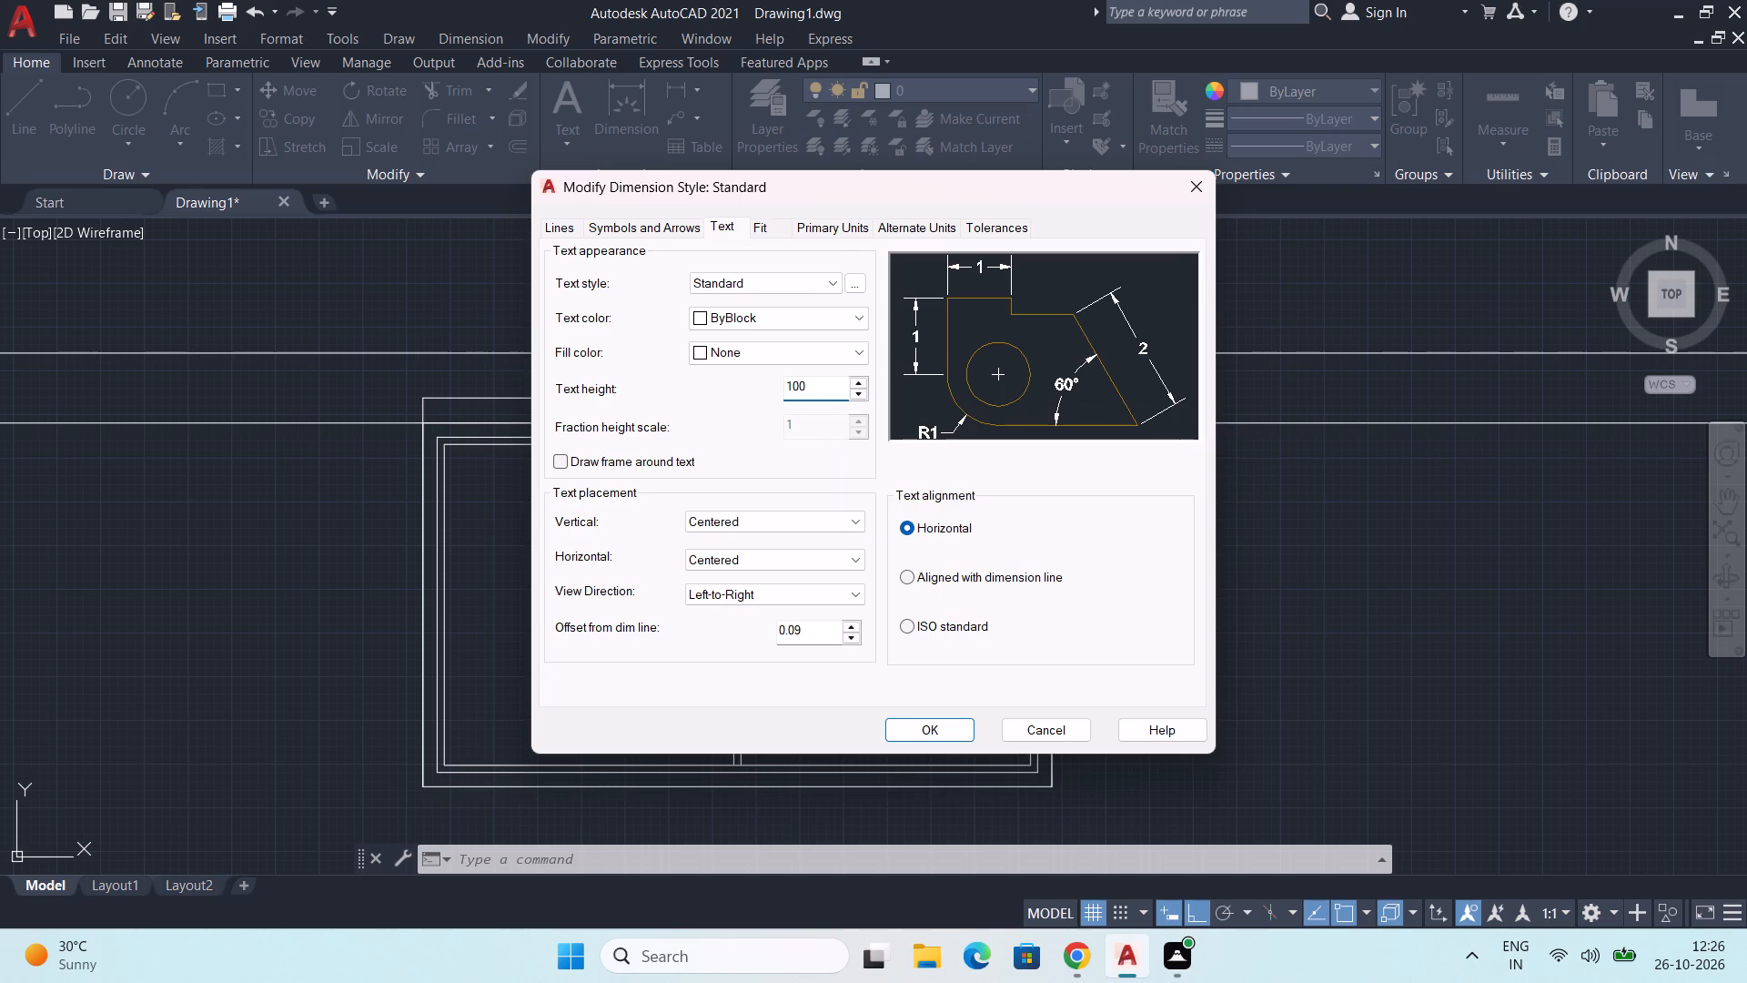
left_click(681, 223)
double_click(617, 451)
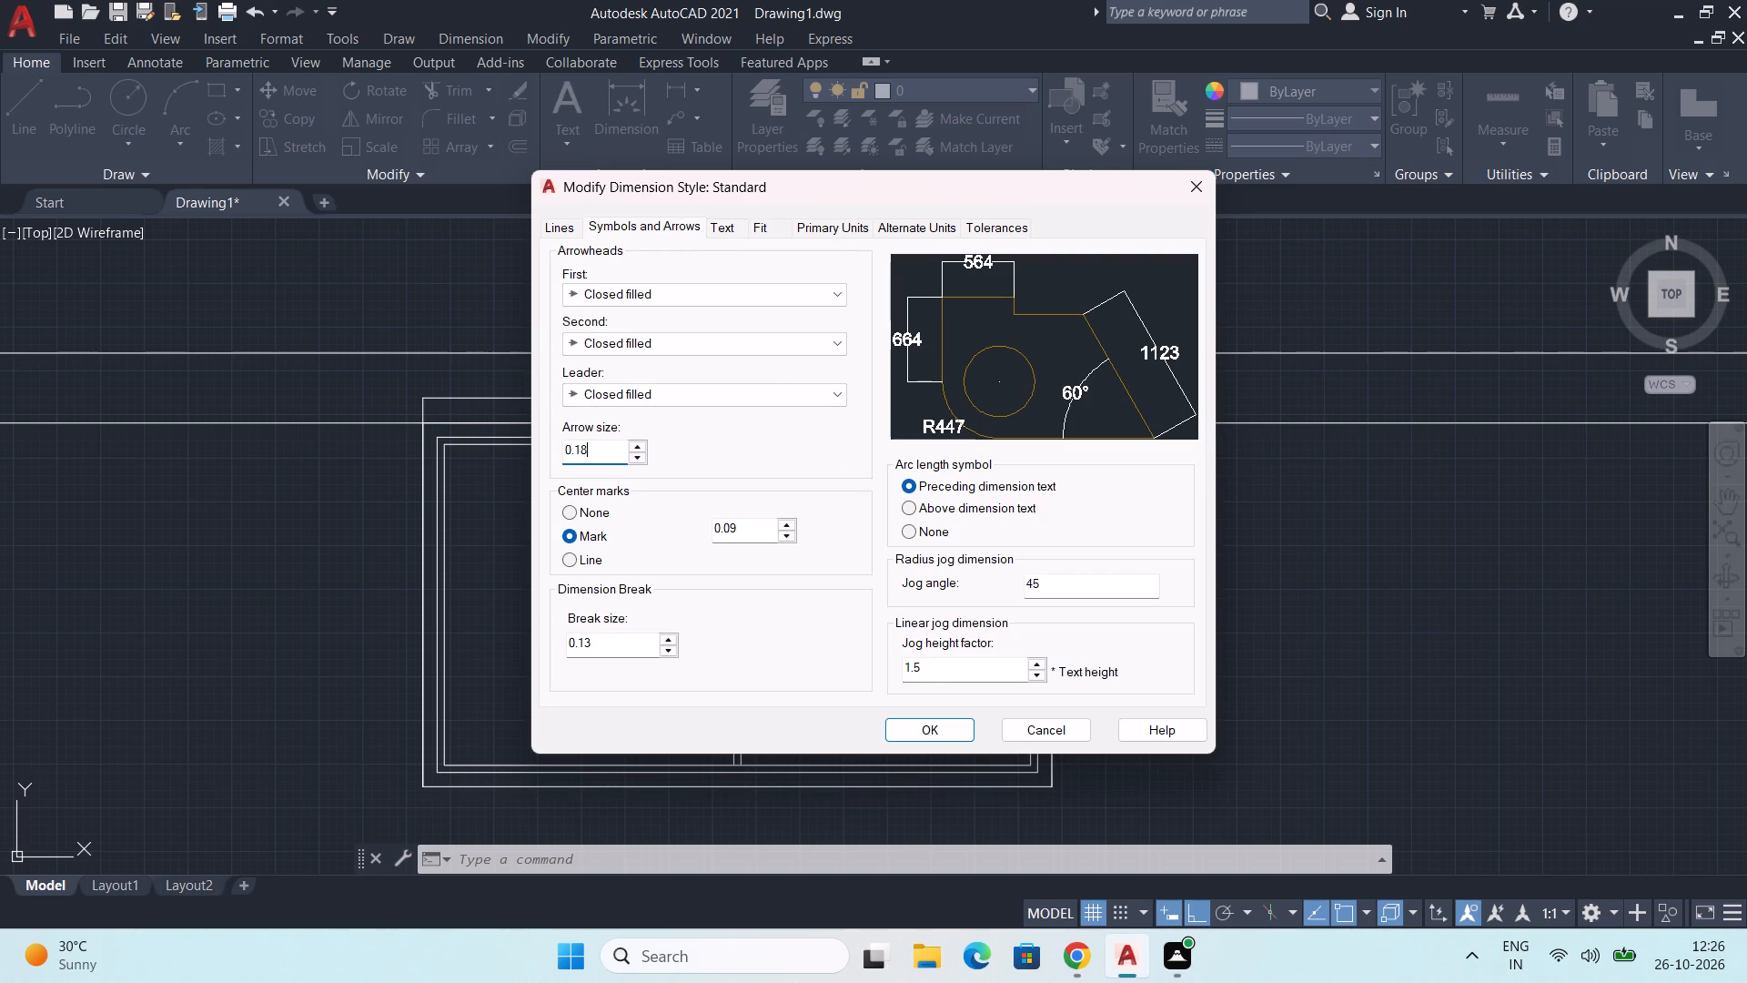
type("100")
left_click(953, 731)
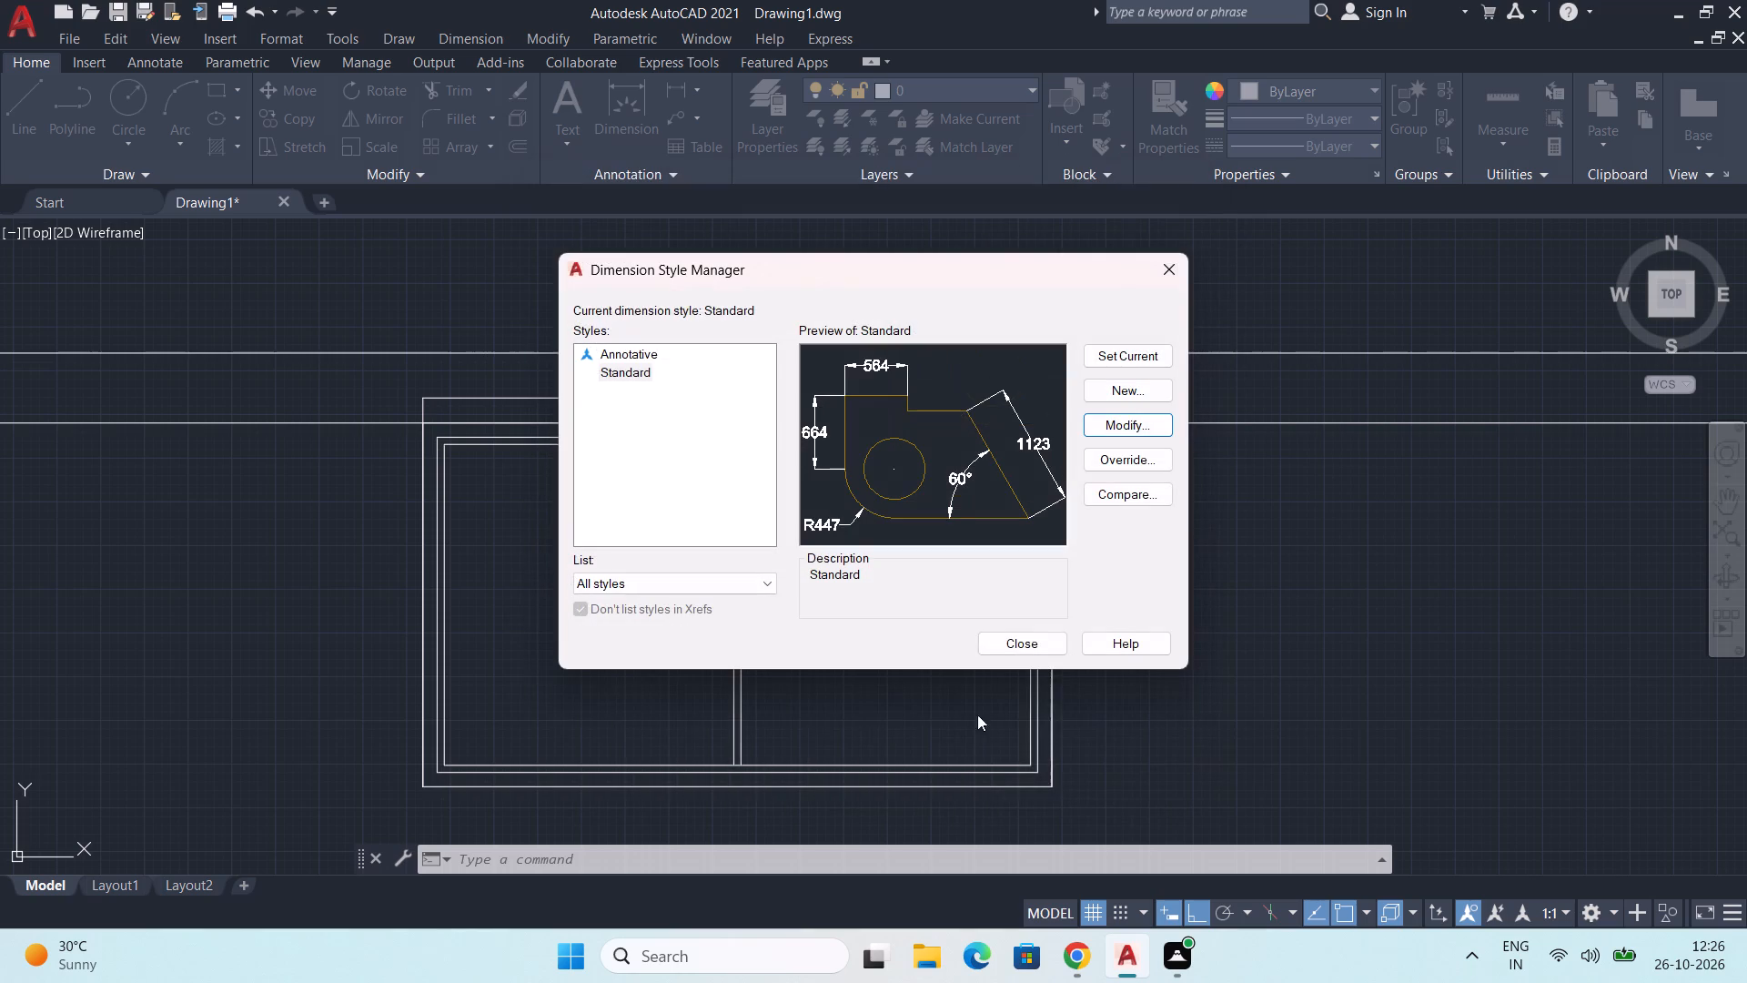
left_click(1031, 641)
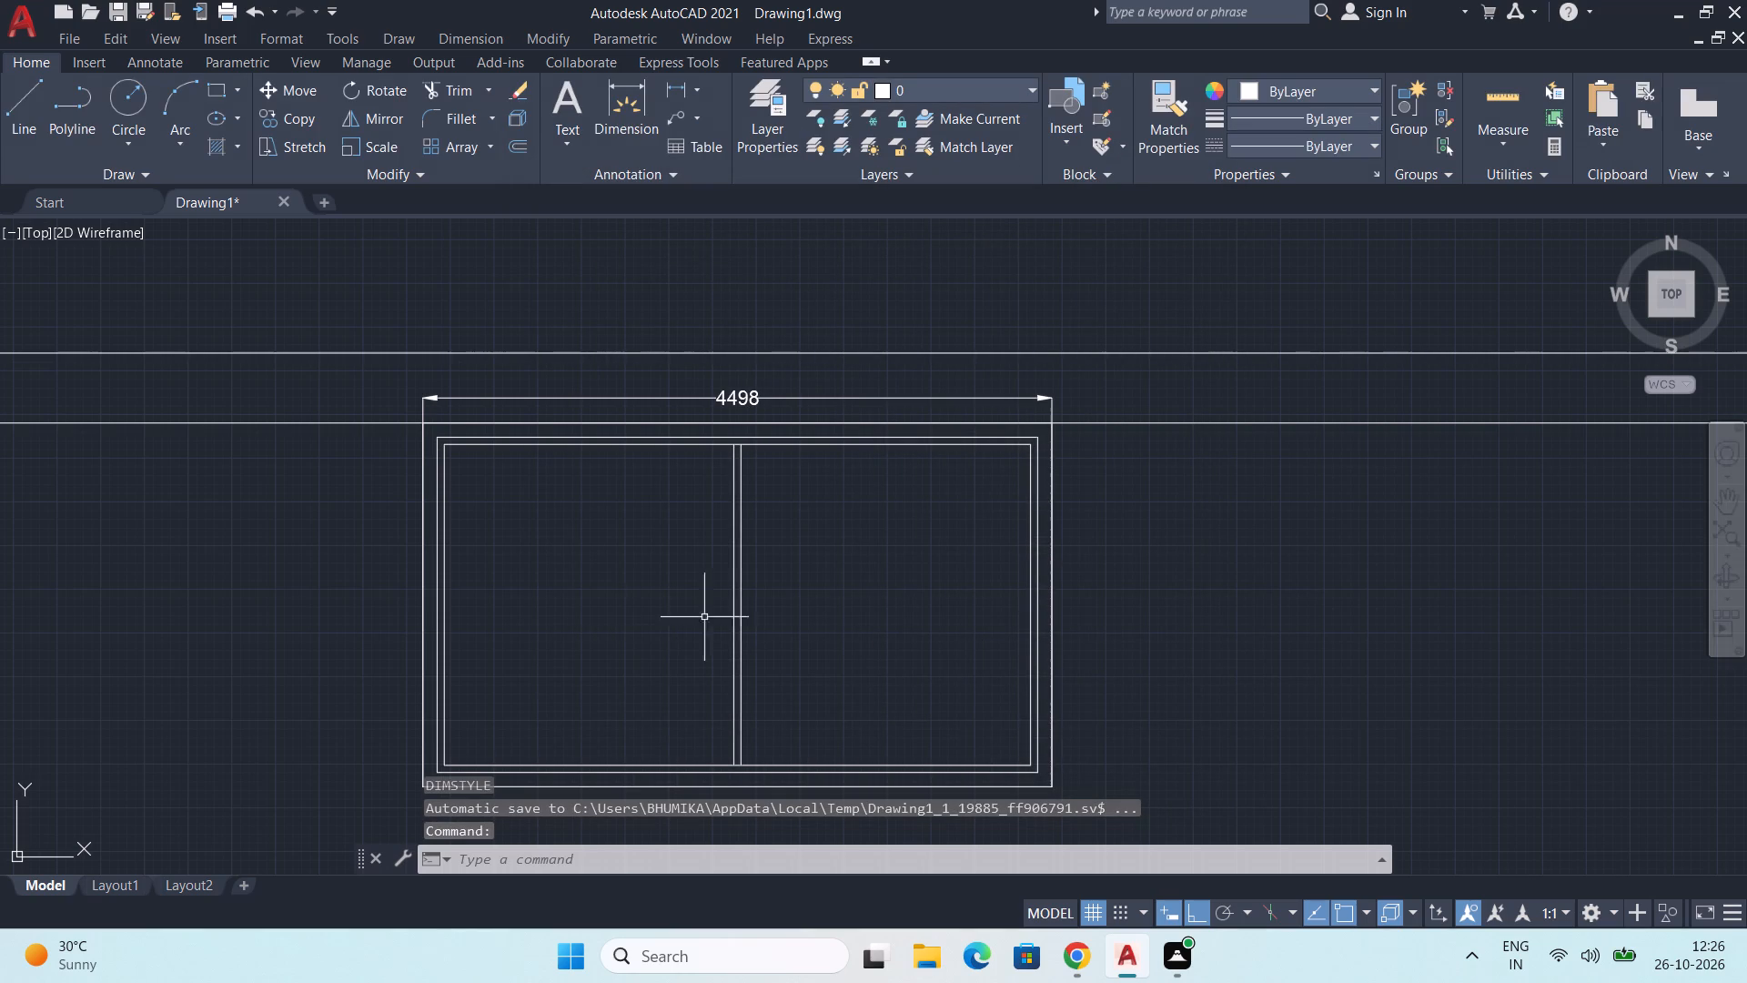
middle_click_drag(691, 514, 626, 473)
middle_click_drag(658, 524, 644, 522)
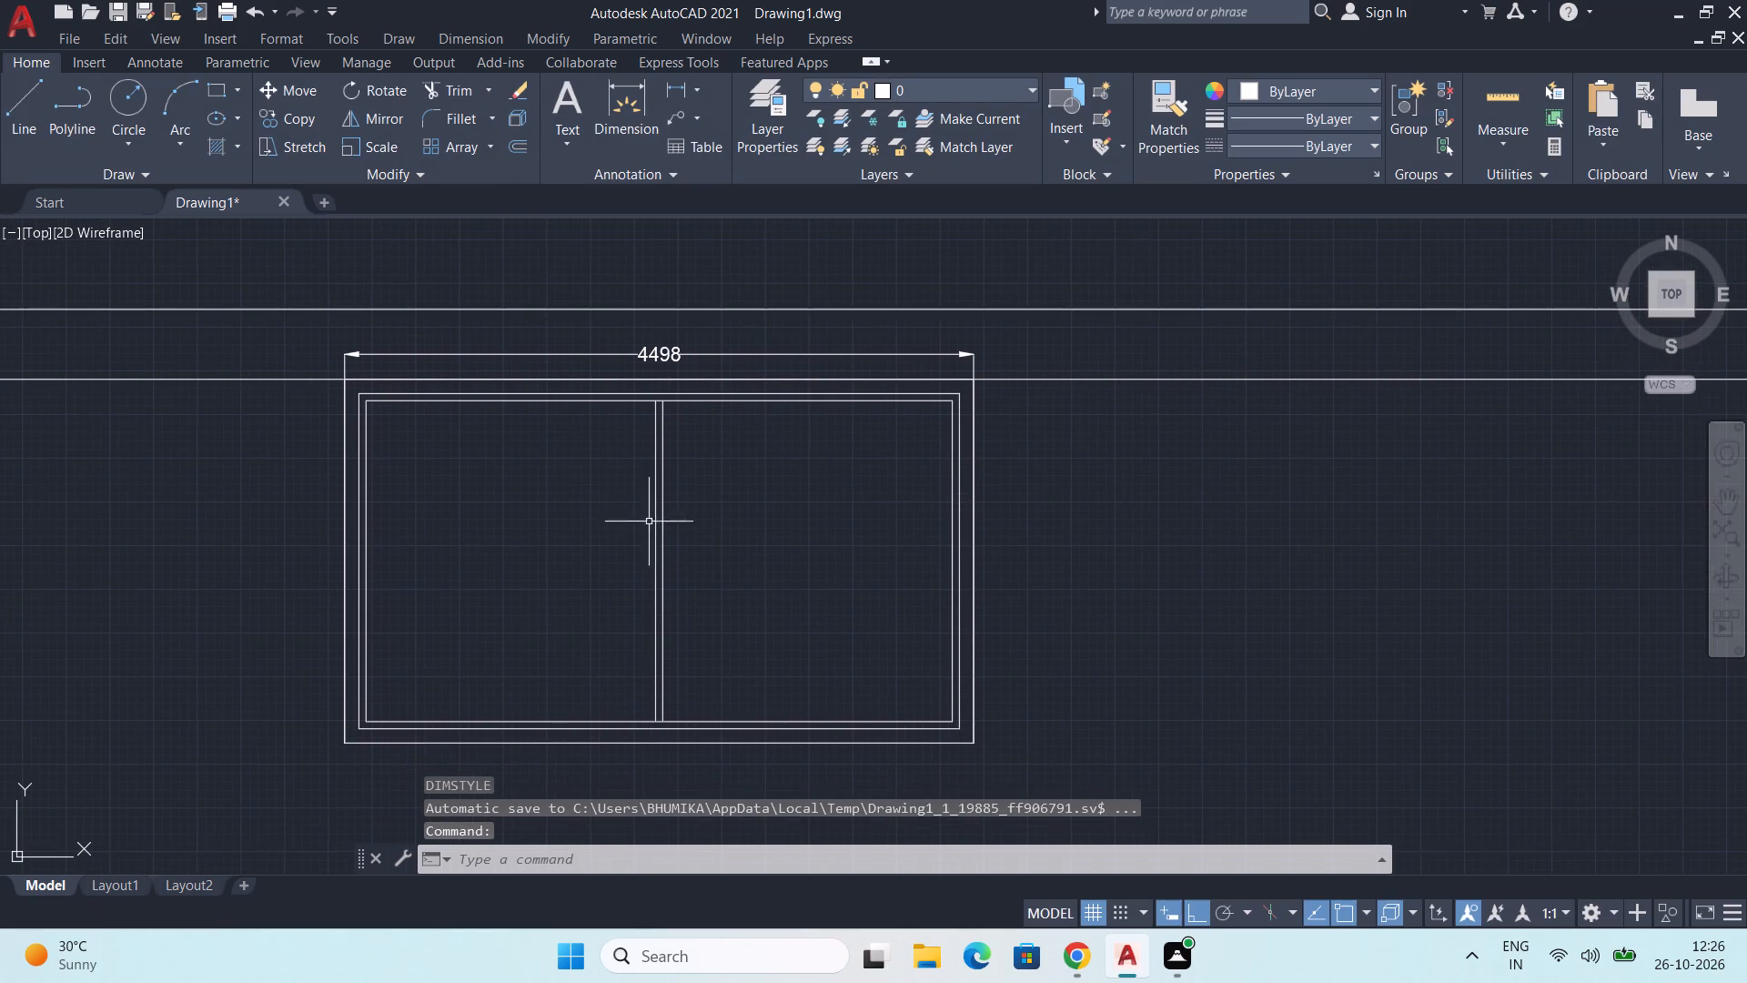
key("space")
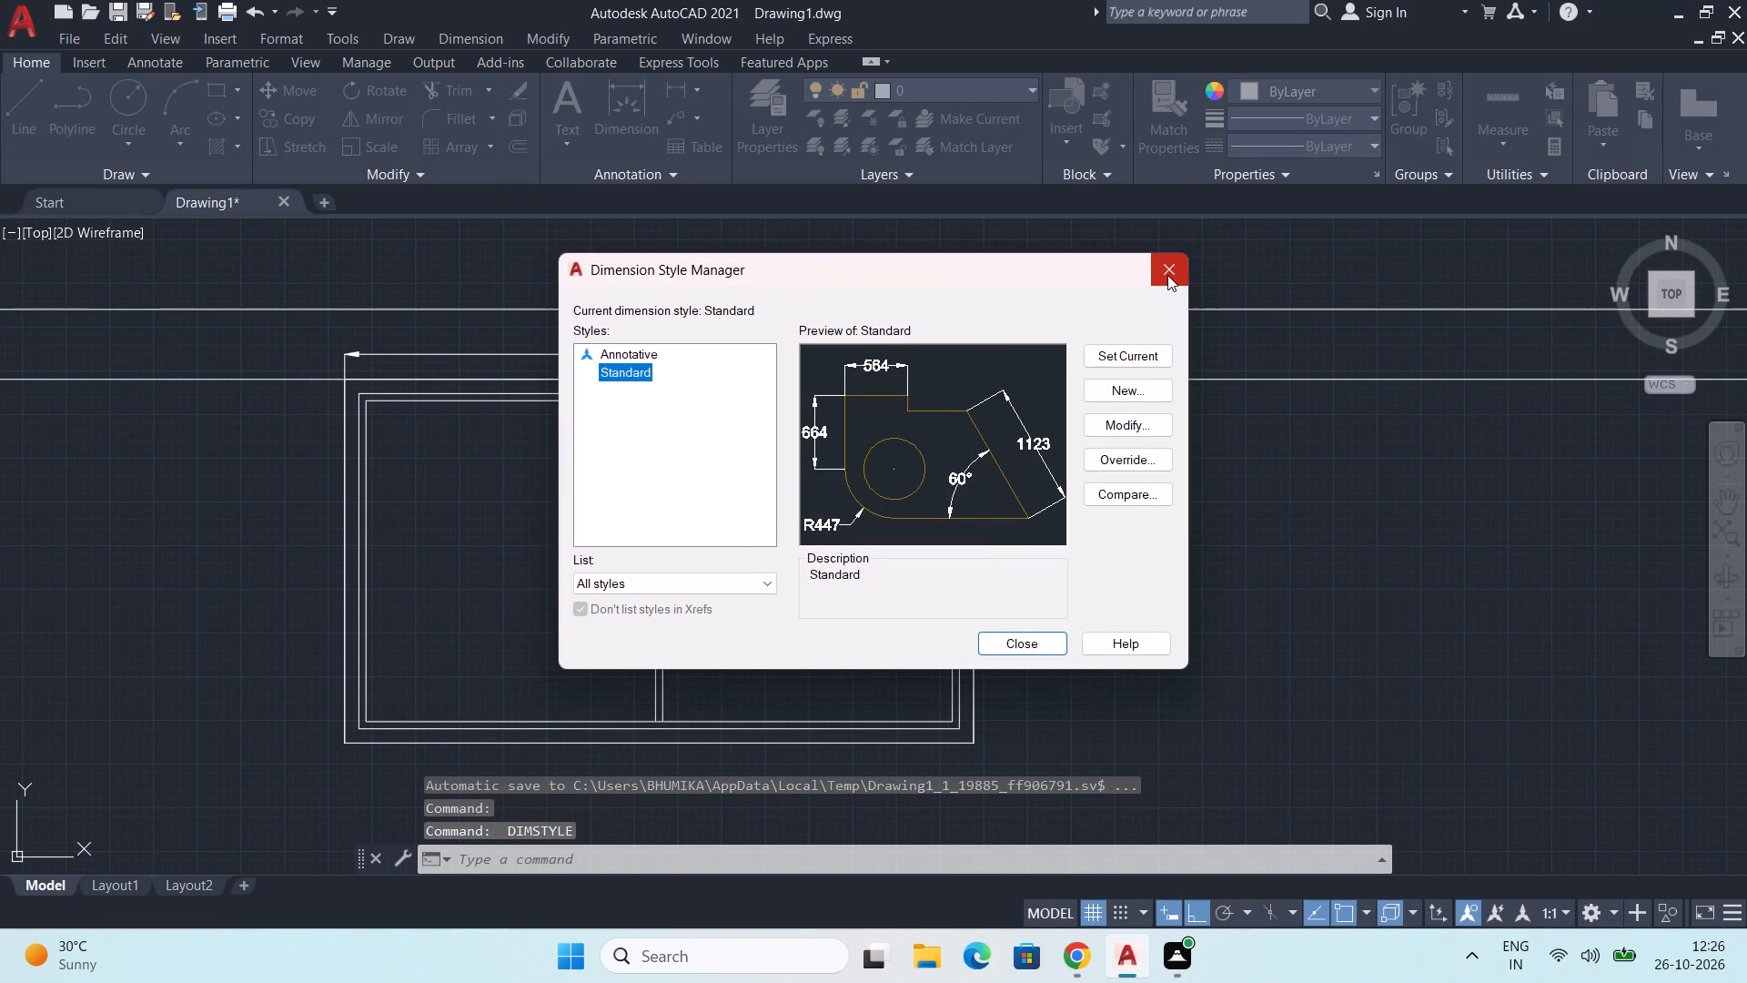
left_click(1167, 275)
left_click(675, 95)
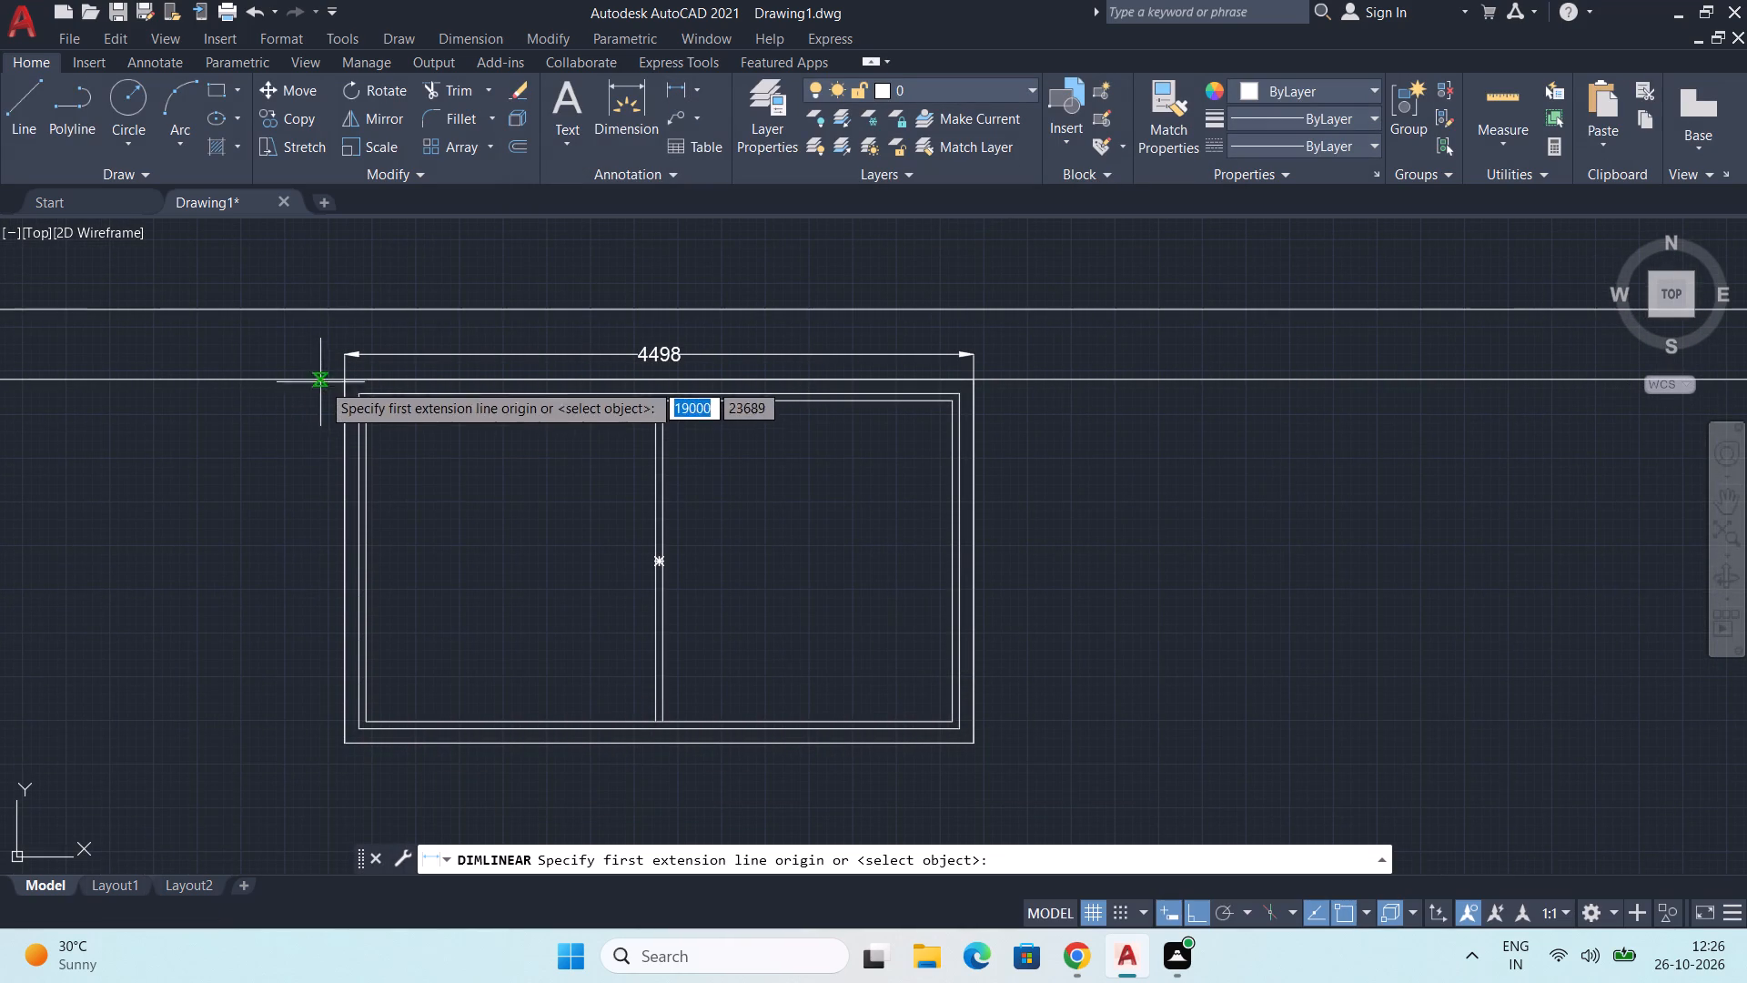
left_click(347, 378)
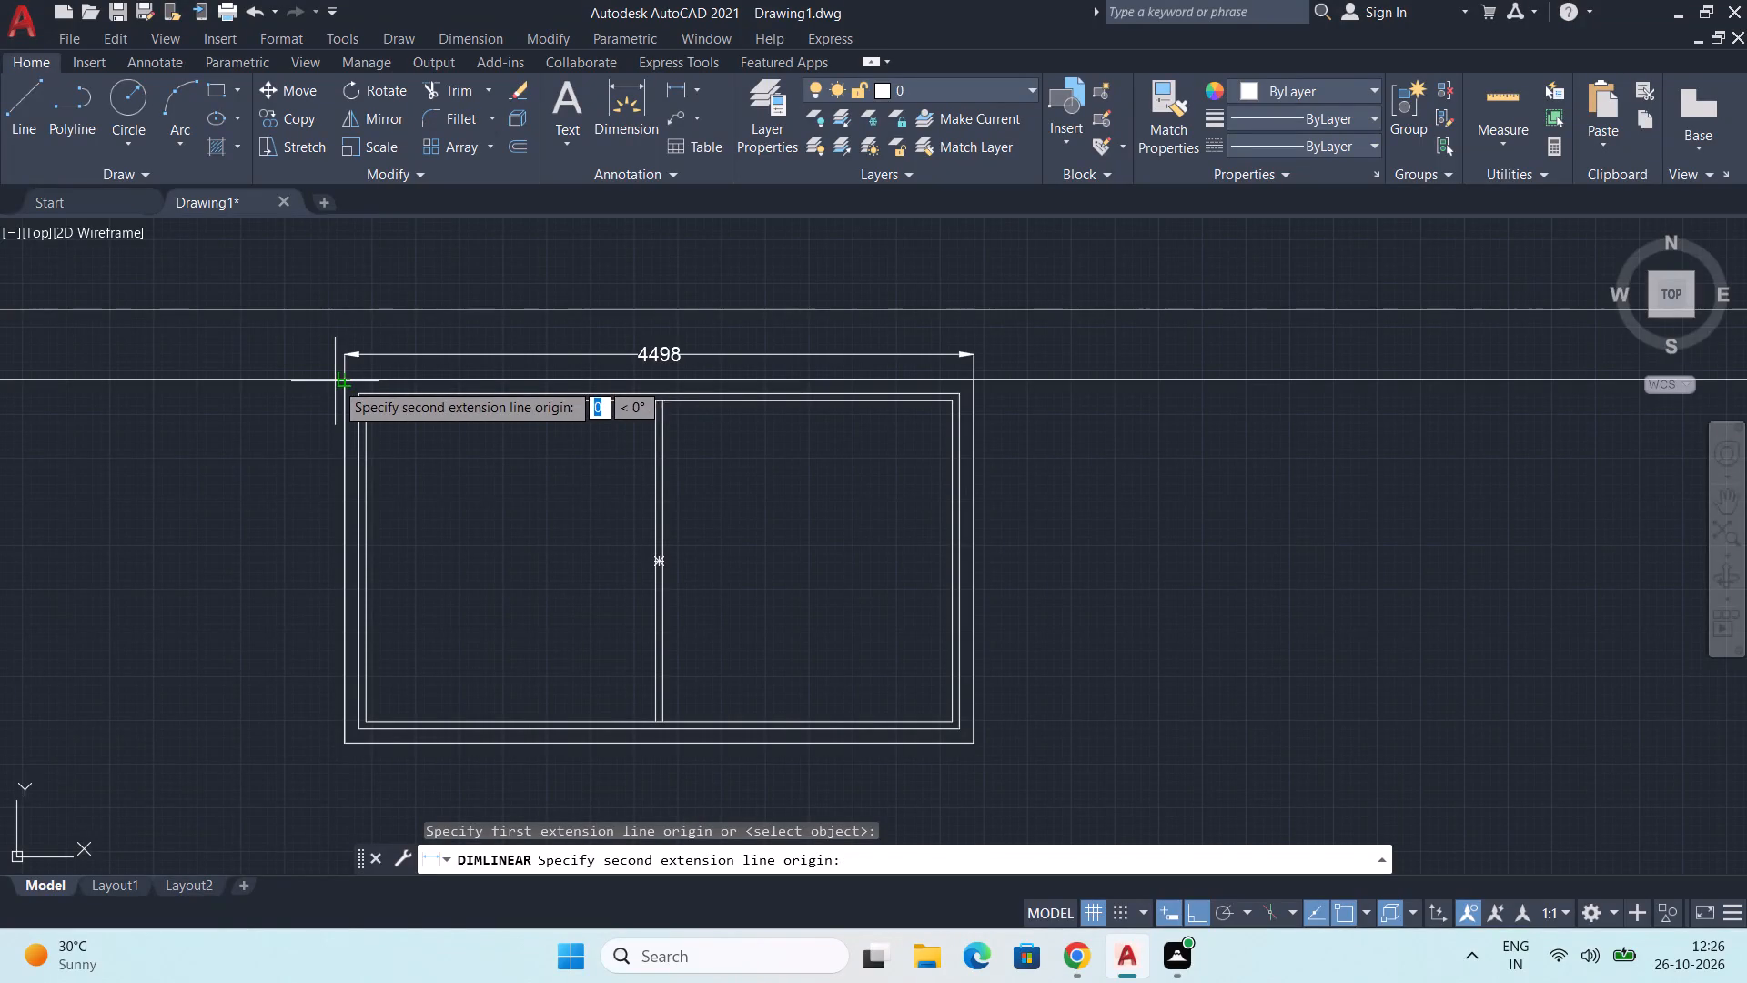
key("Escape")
Add a linear dimension for the outer rectangle's height, placed just outside its right edge.
key("space")
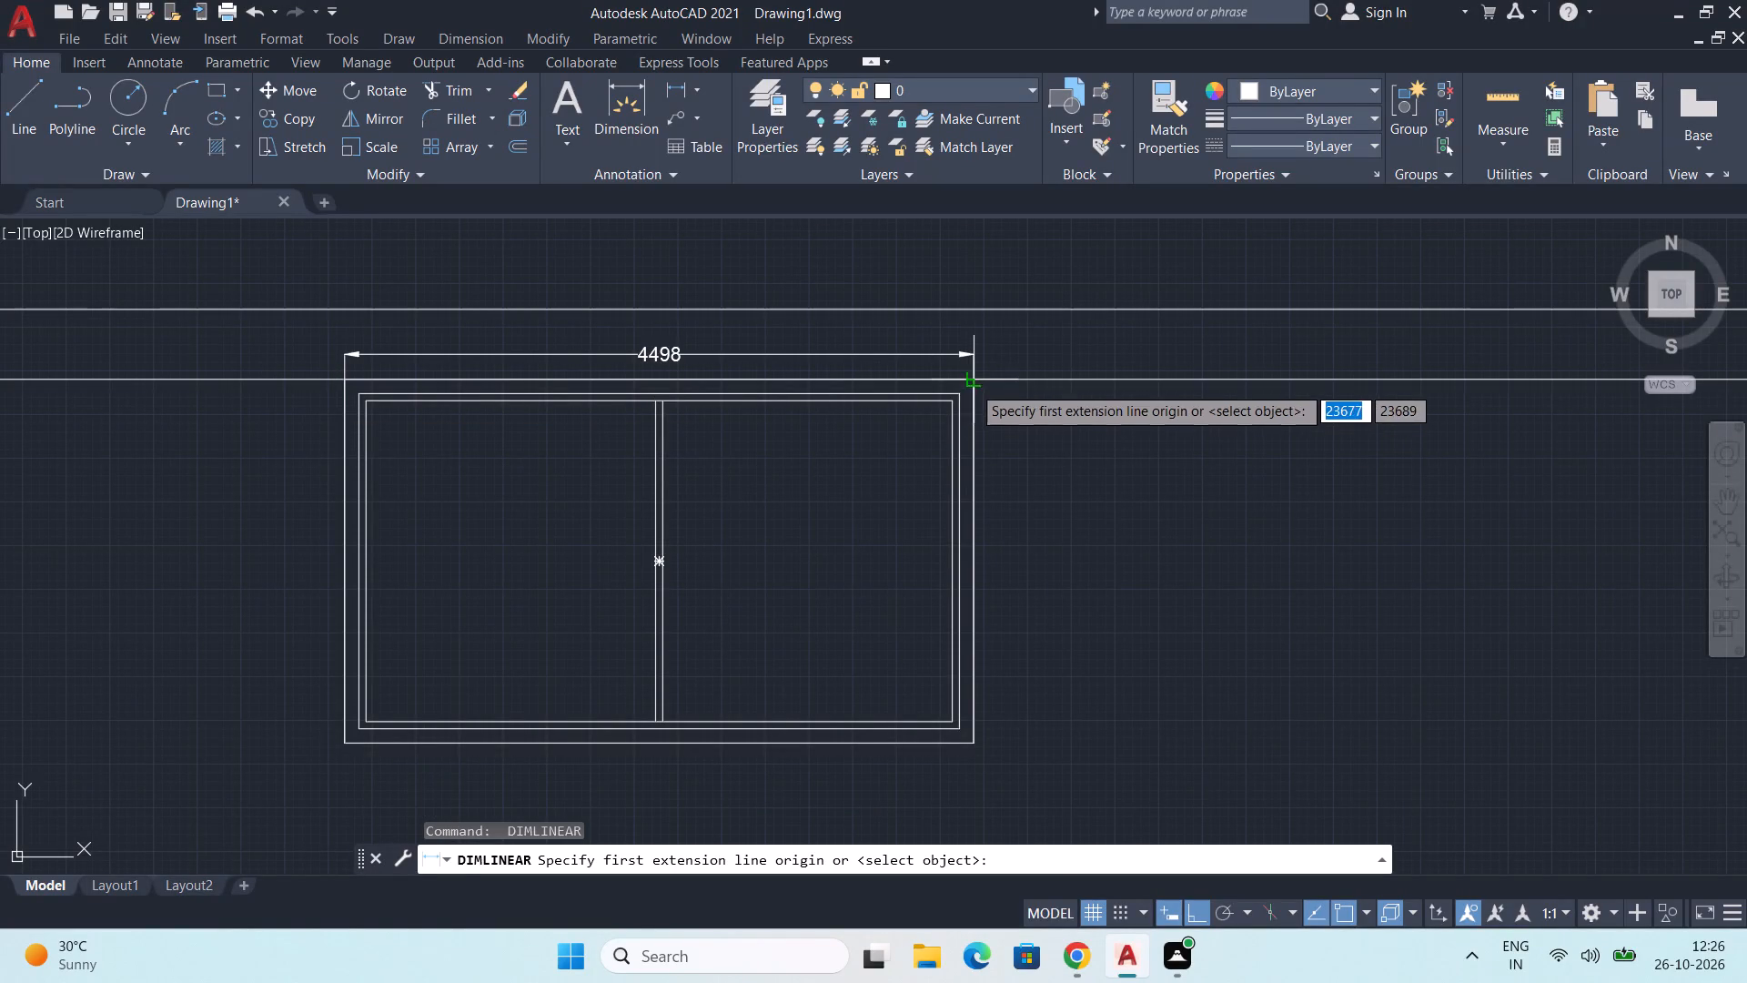
left_click(973, 381)
left_click(970, 740)
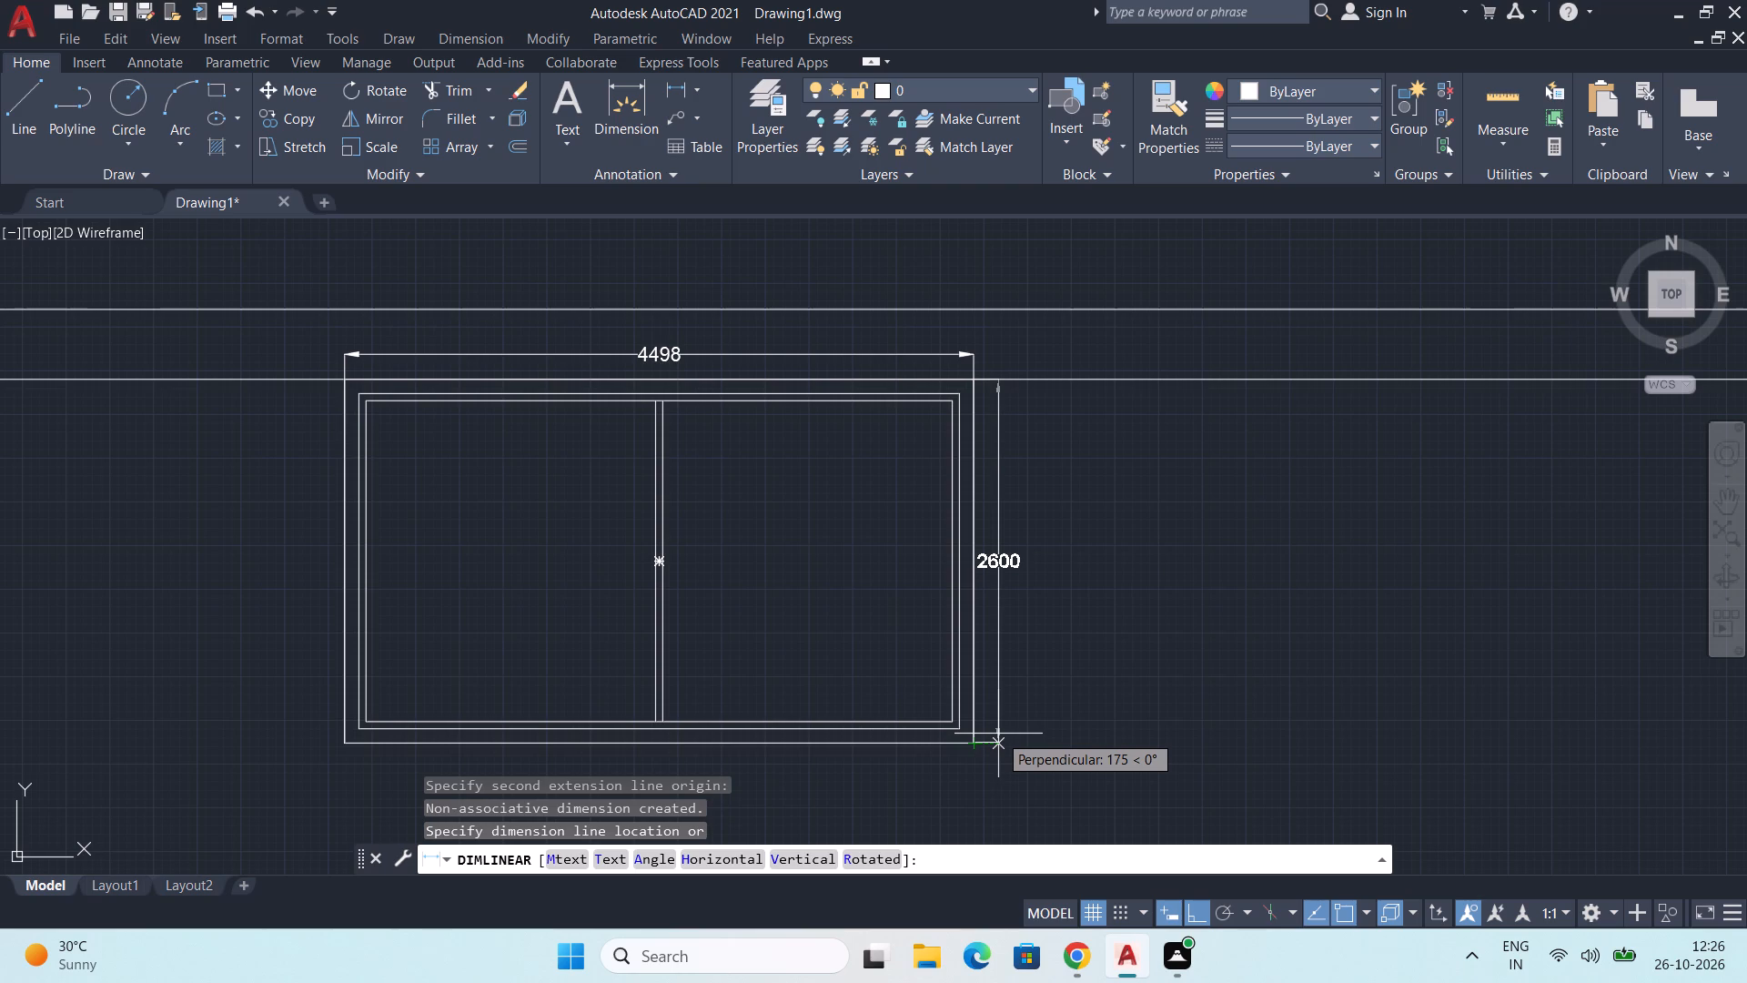
left_click(998, 734)
Draw a 2328 by 552 mm rectangle hanging from the lower long line, to the right of the first framed rectangle.
middle_click_drag(621, 596, 624, 613)
scroll(663, 542, "down", 1)
middle_click_drag(818, 632, 704, 613)
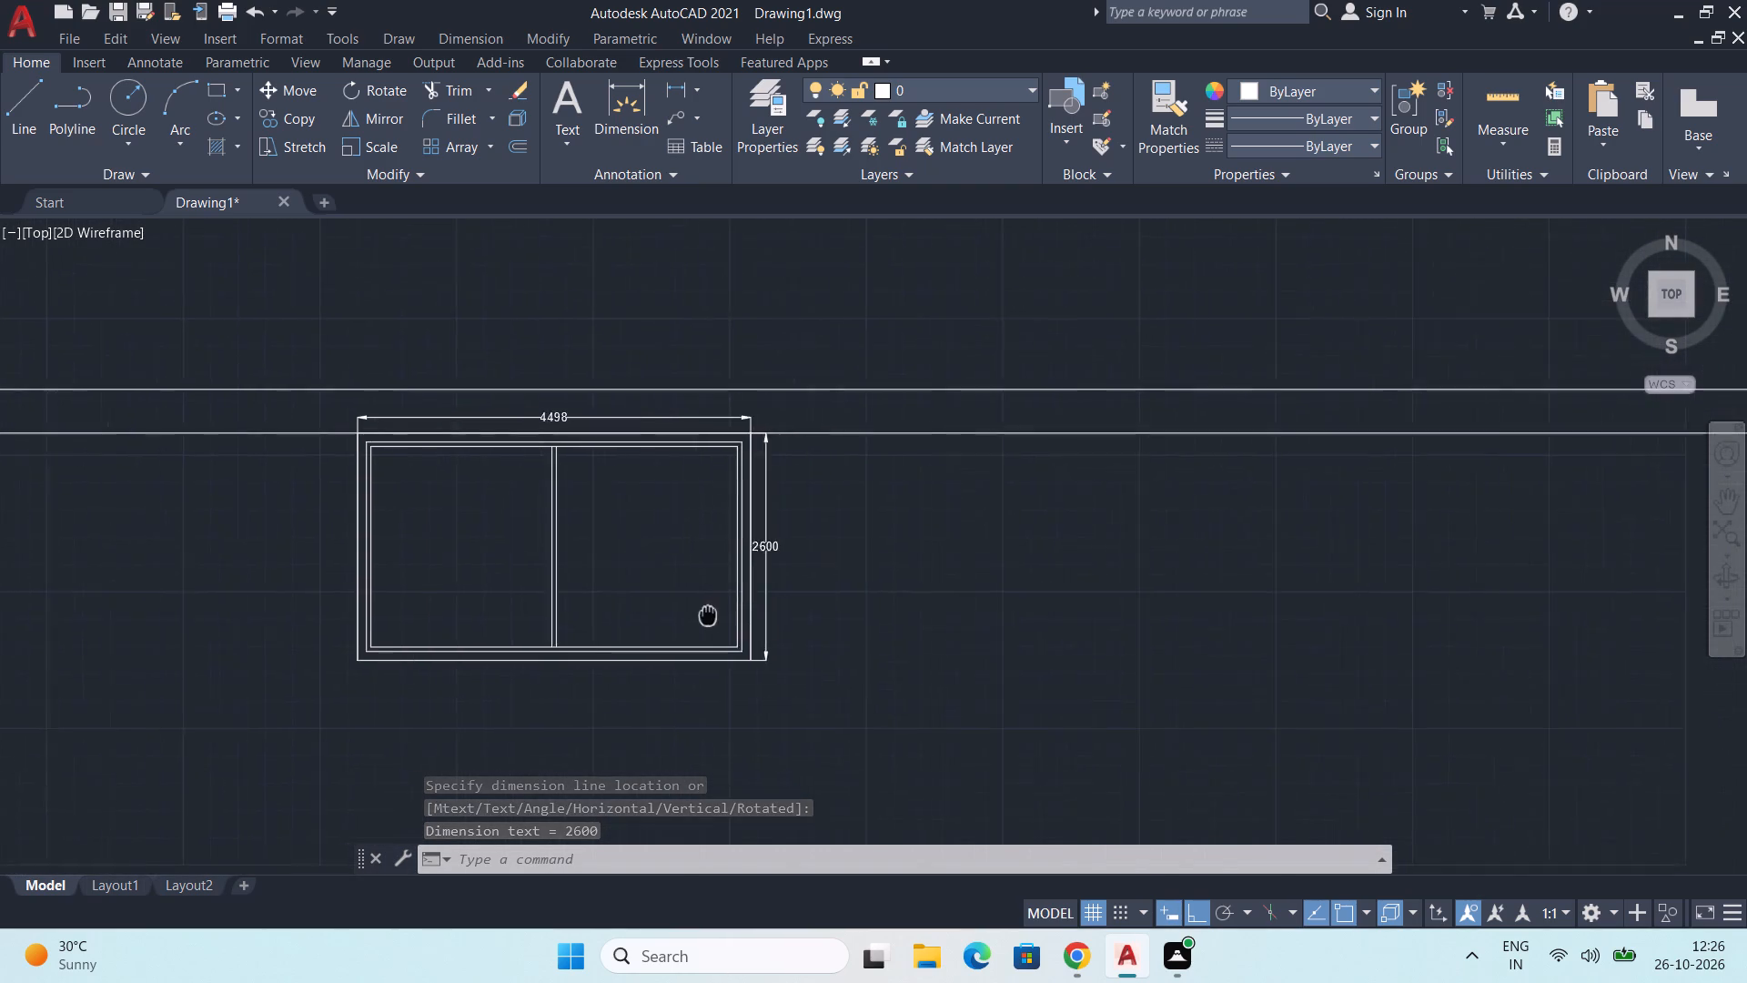
middle_click_drag(704, 613, 535, 585)
middle_click_drag(338, 473, 377, 477)
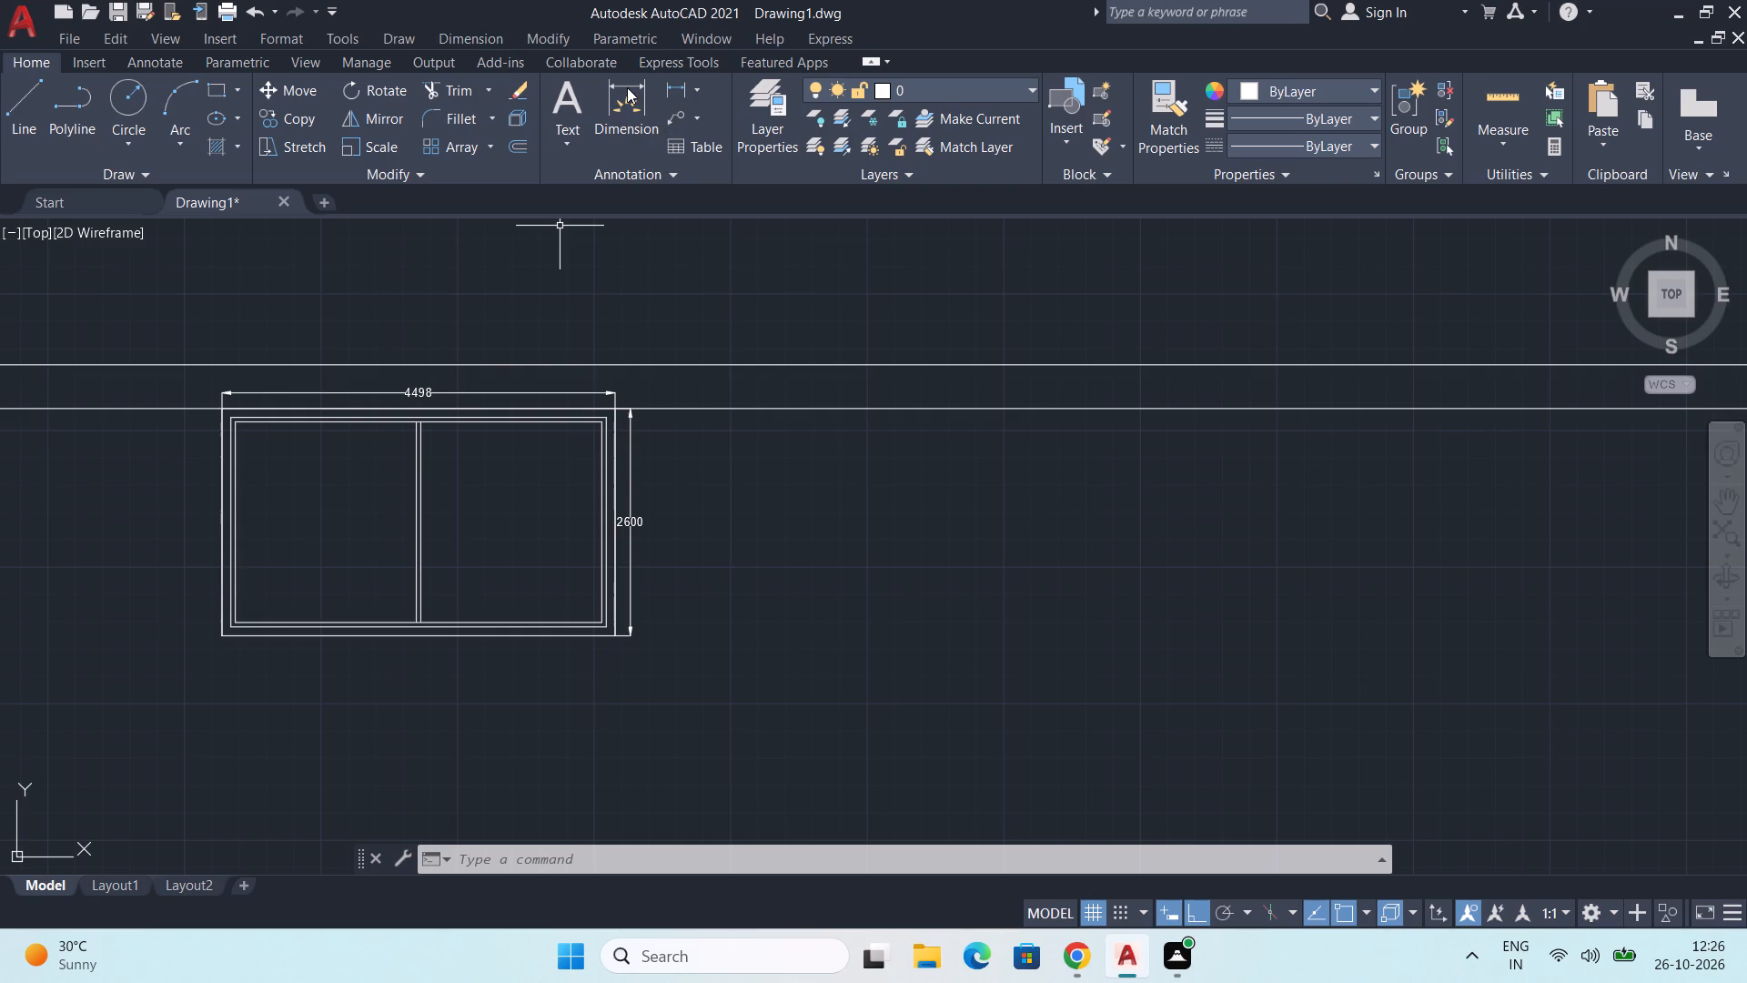
left_click(213, 96)
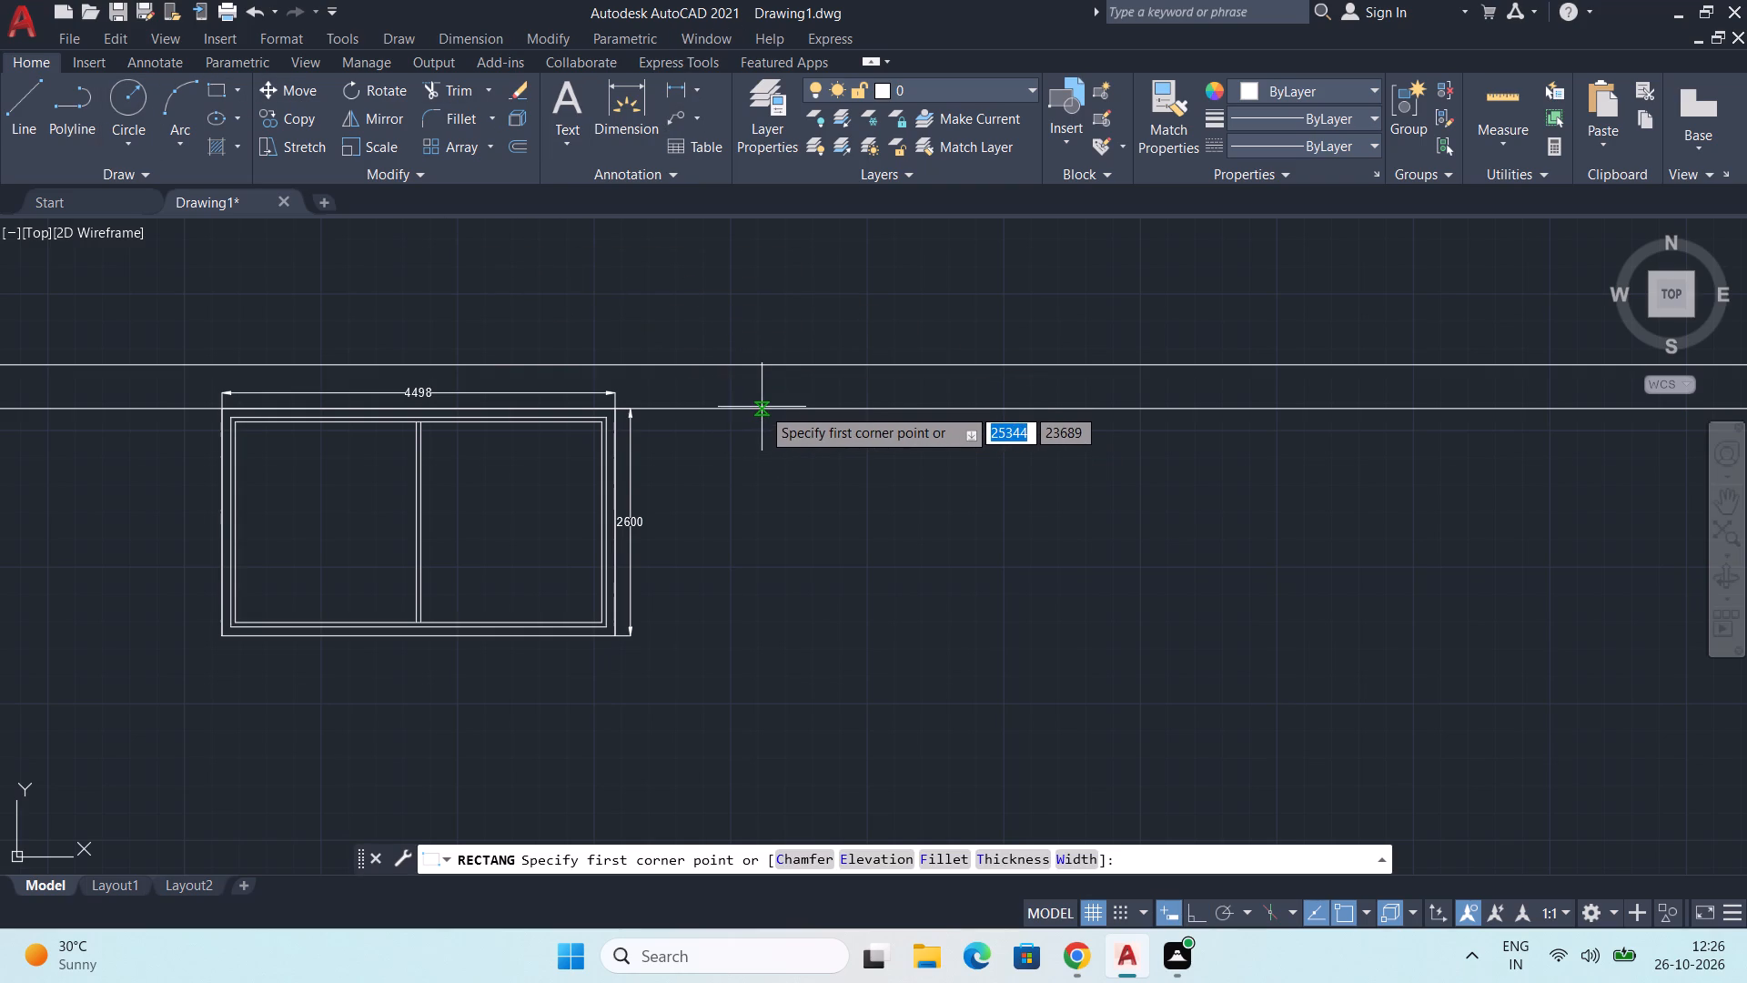
scroll(752, 410, "up", 1)
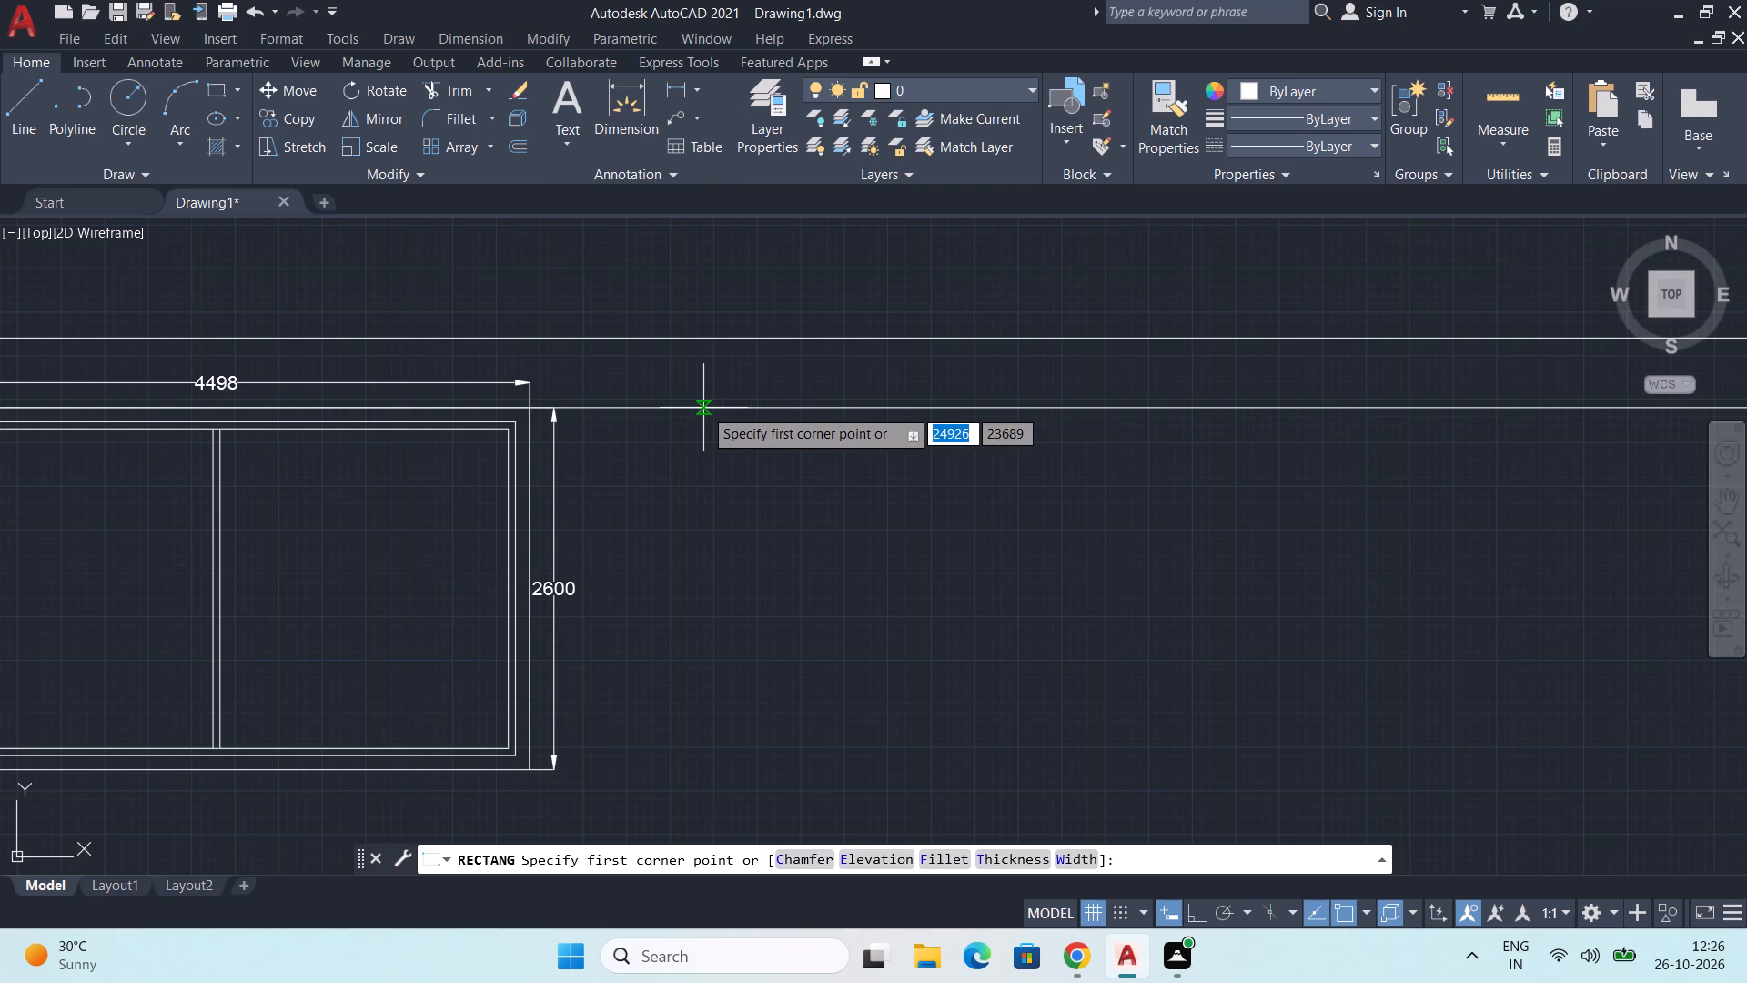
left_click(703, 408)
middle_click_drag(821, 583, 724, 524)
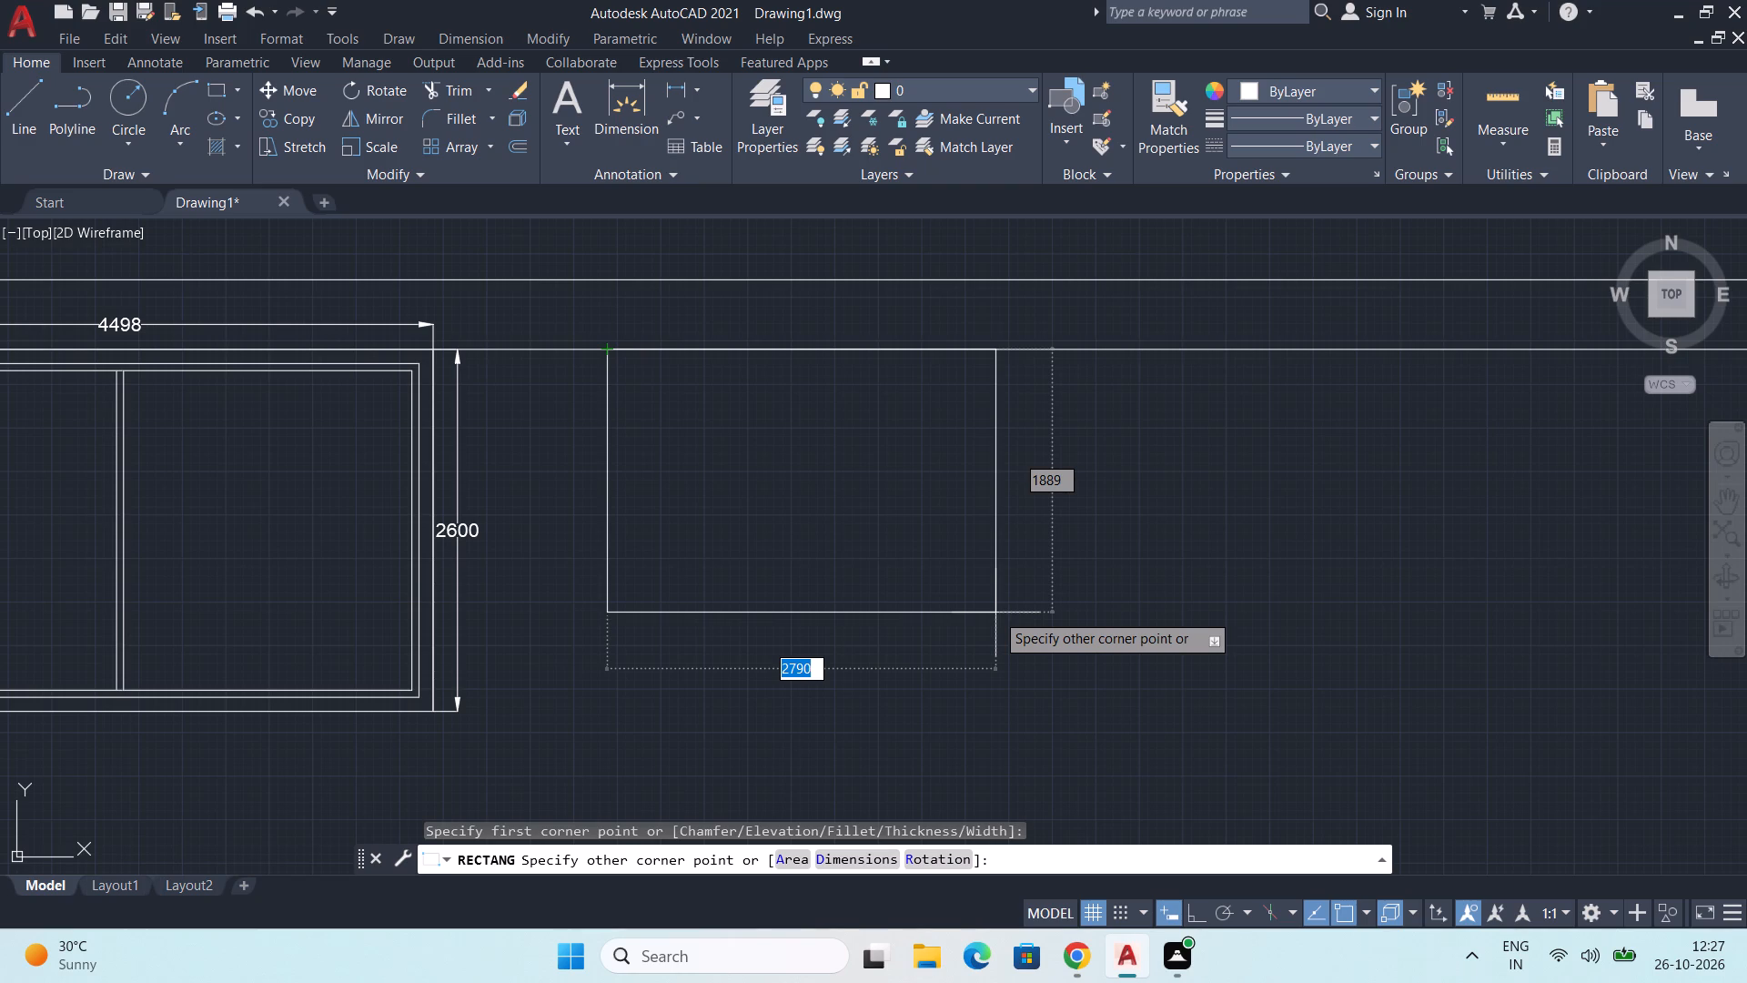
type("2328")
key("Tab")
type("552")
key("Return")
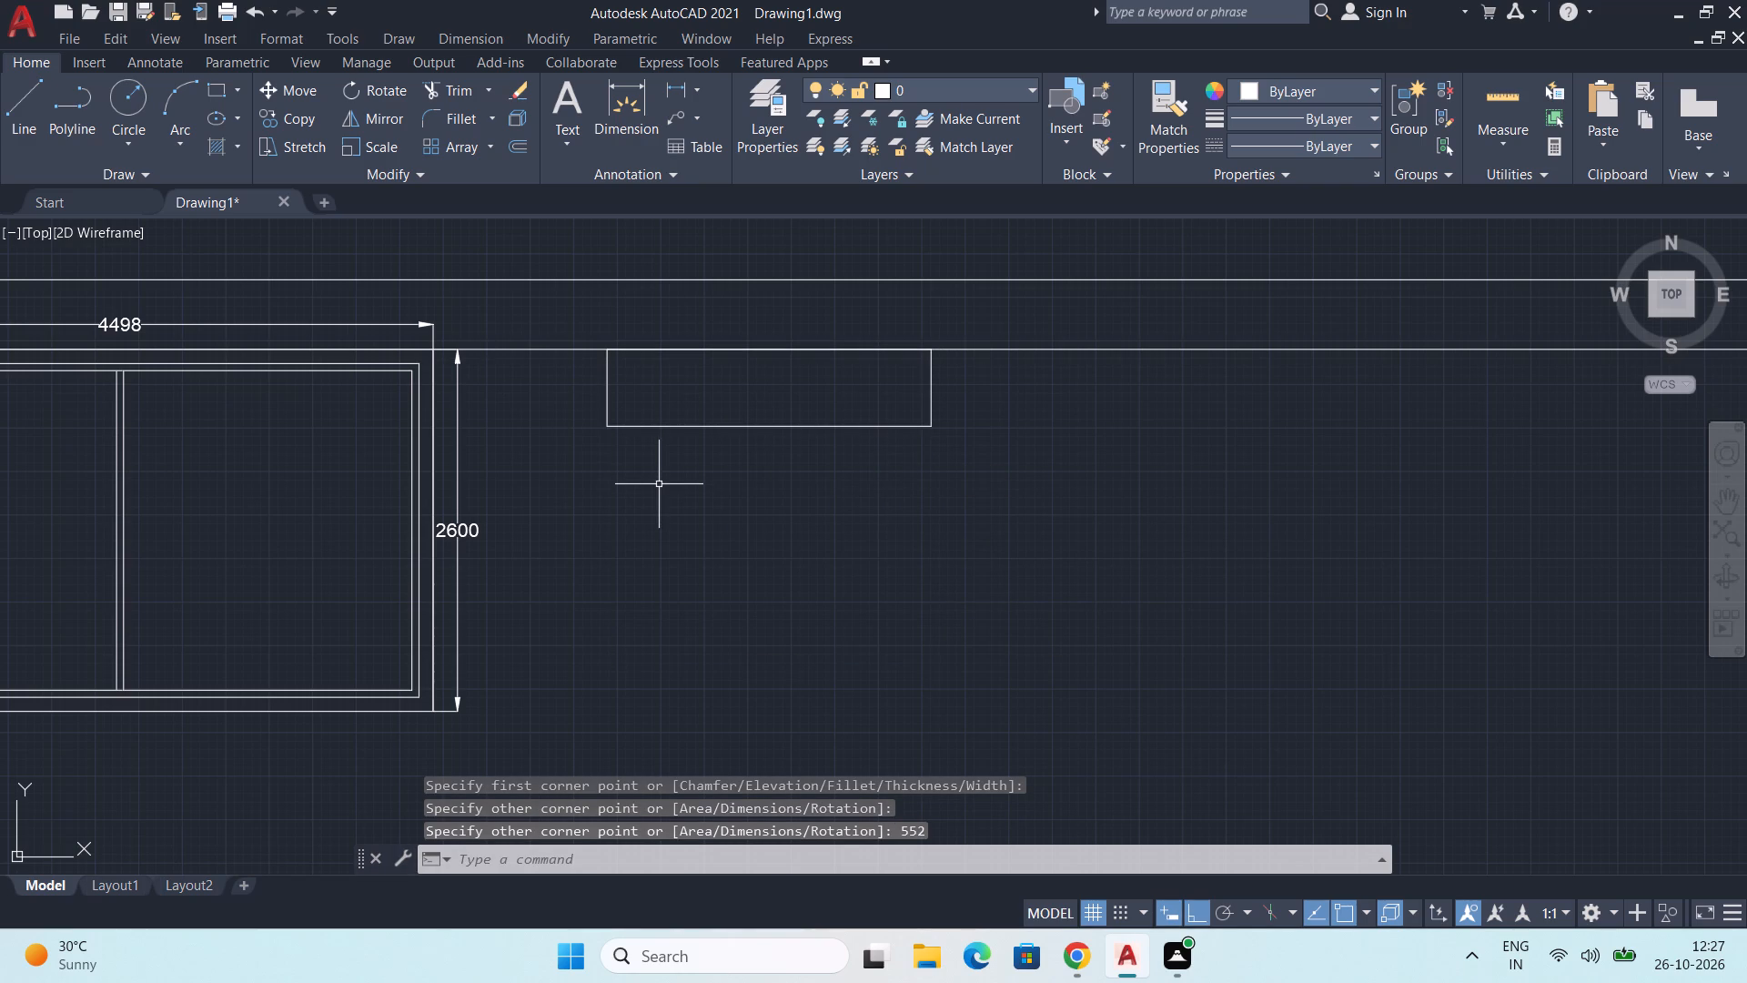
Offset the new 2328 by 552 mm rectangle inward by 101.6 mm.
scroll(582, 394, "up", 2)
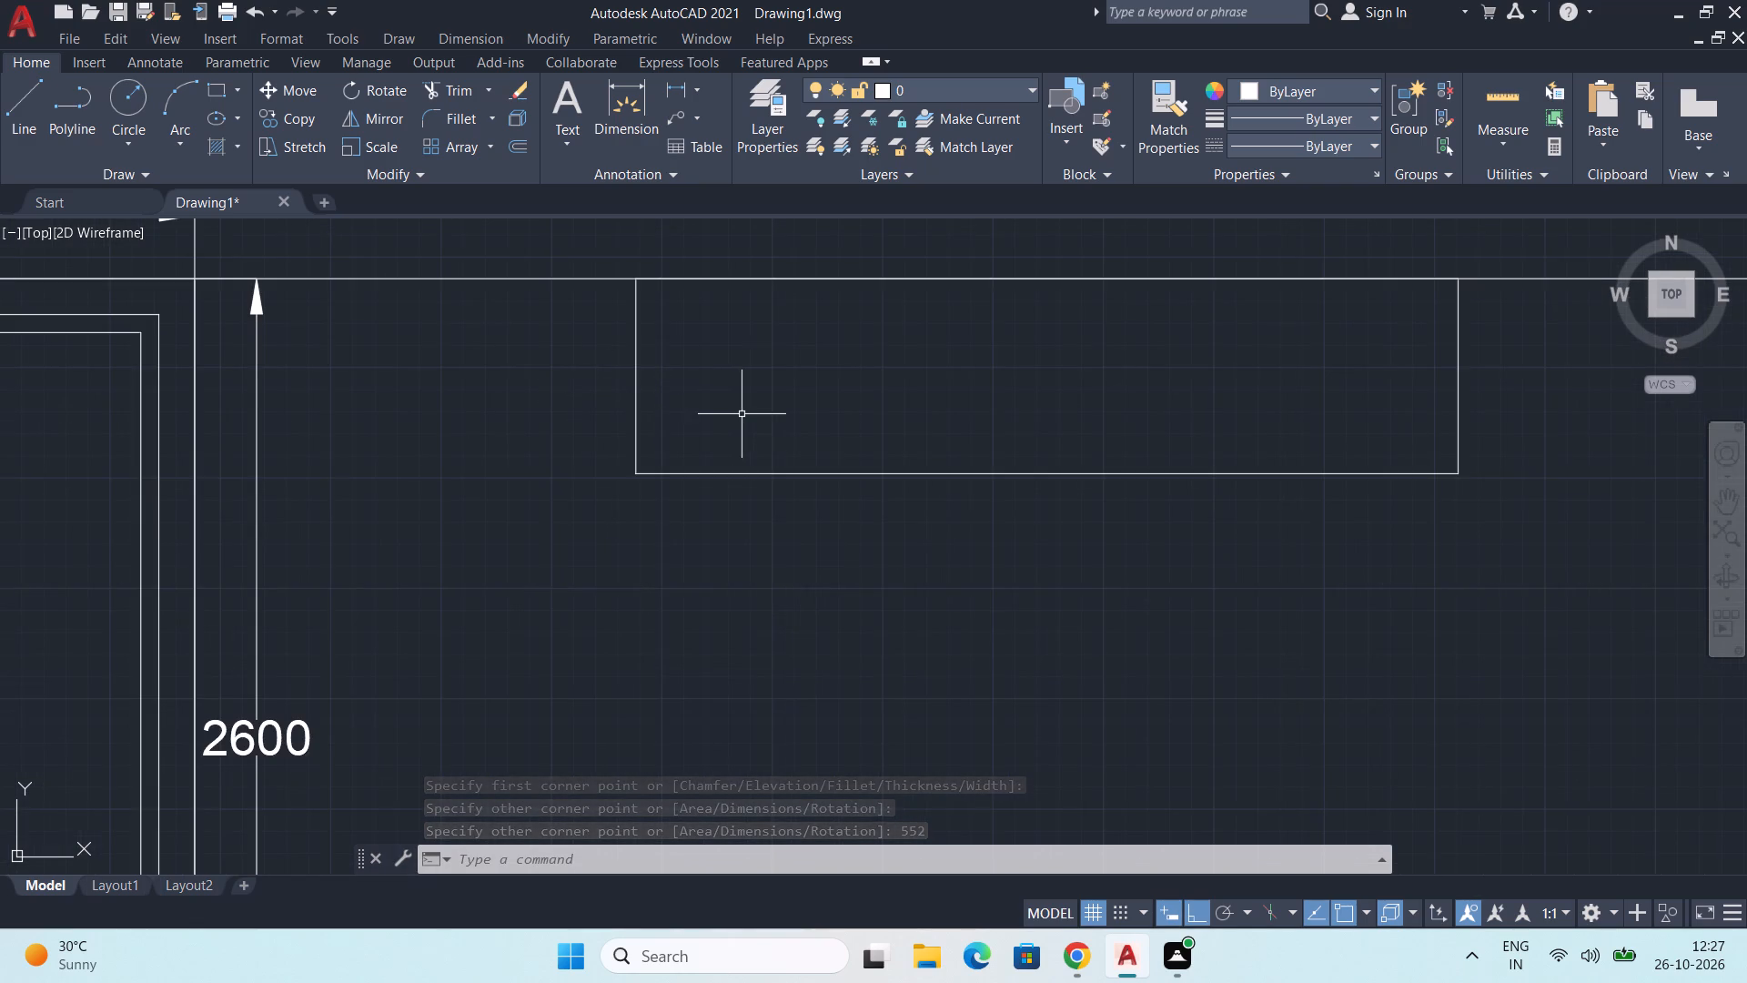
middle_click_drag(742, 414, 697, 511)
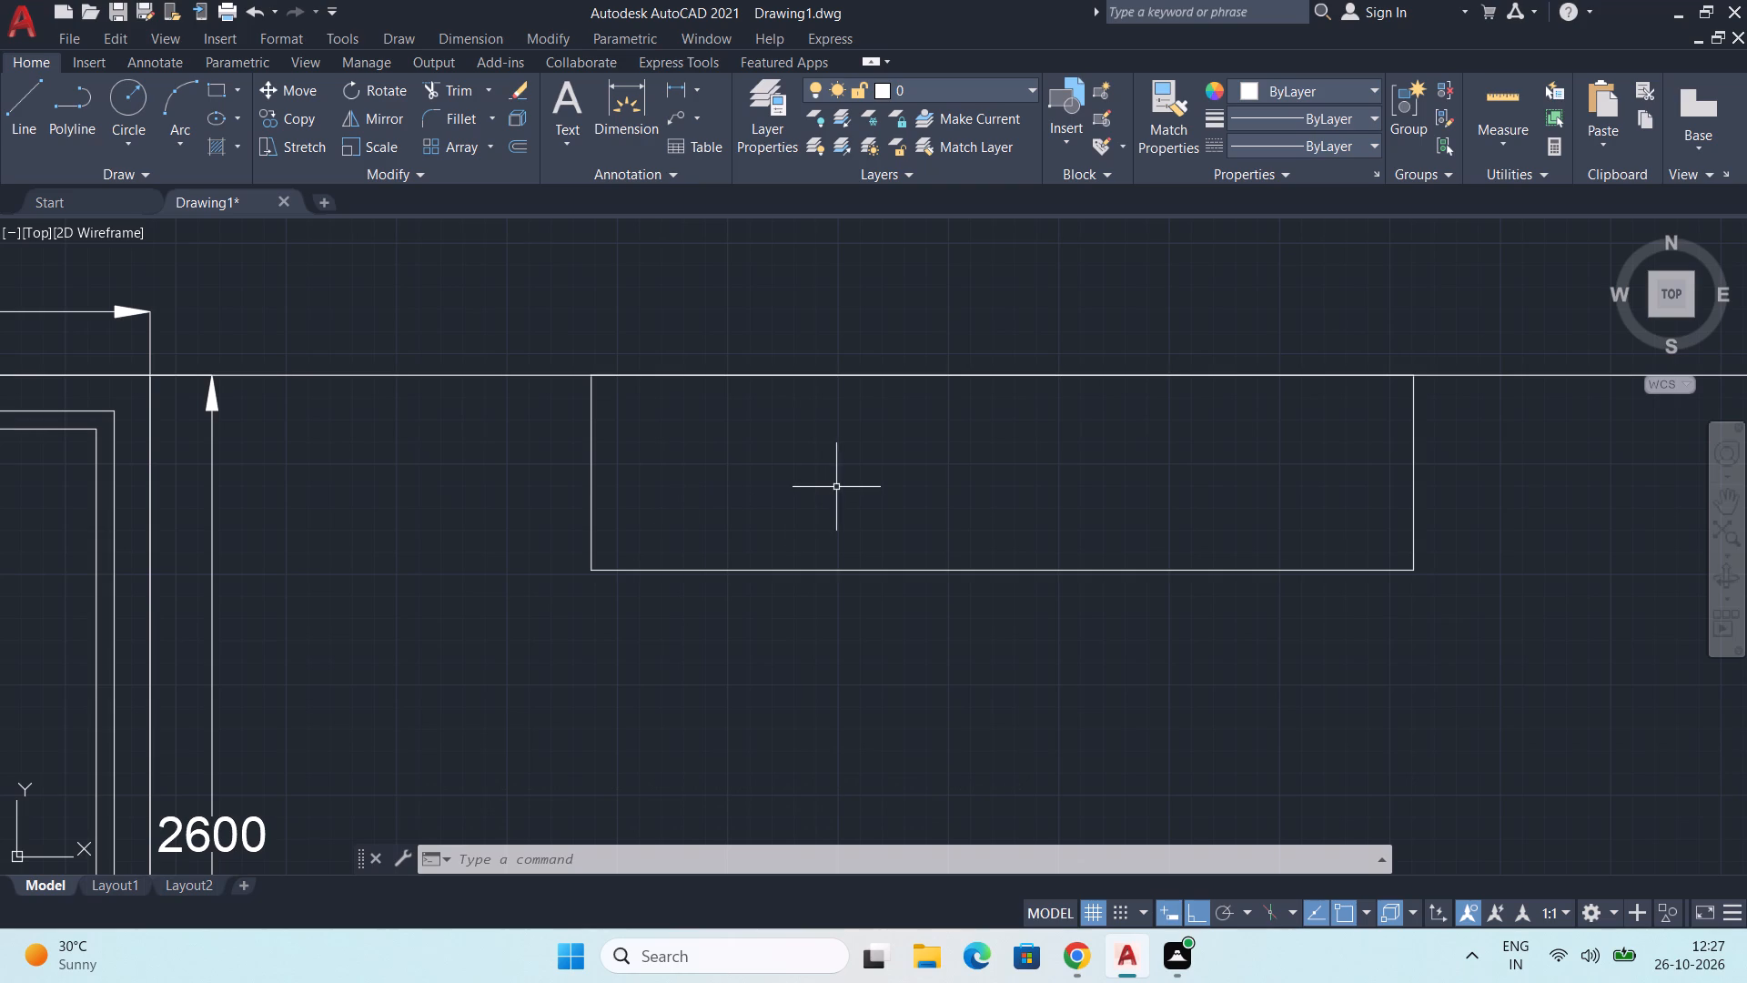
middle_click_drag(660, 512, 631, 507)
scroll(694, 499, "down", 1)
middle_click_drag(678, 533, 682, 534)
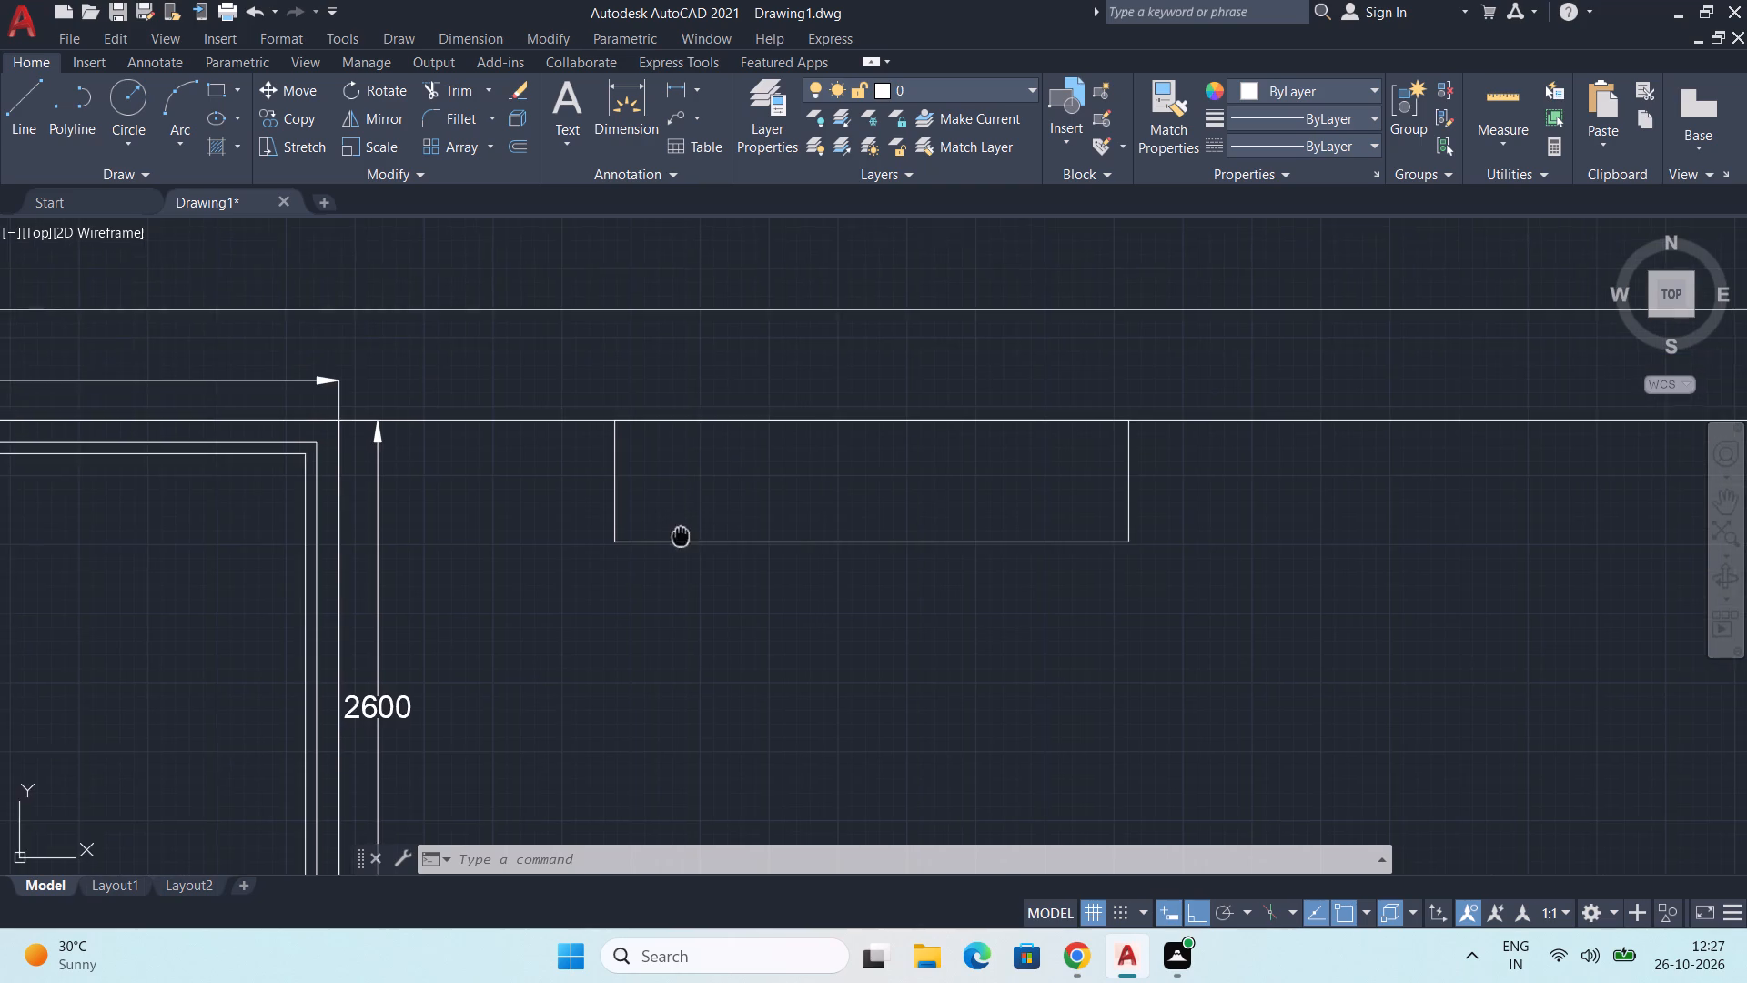
middle_click_drag(682, 534, 698, 530)
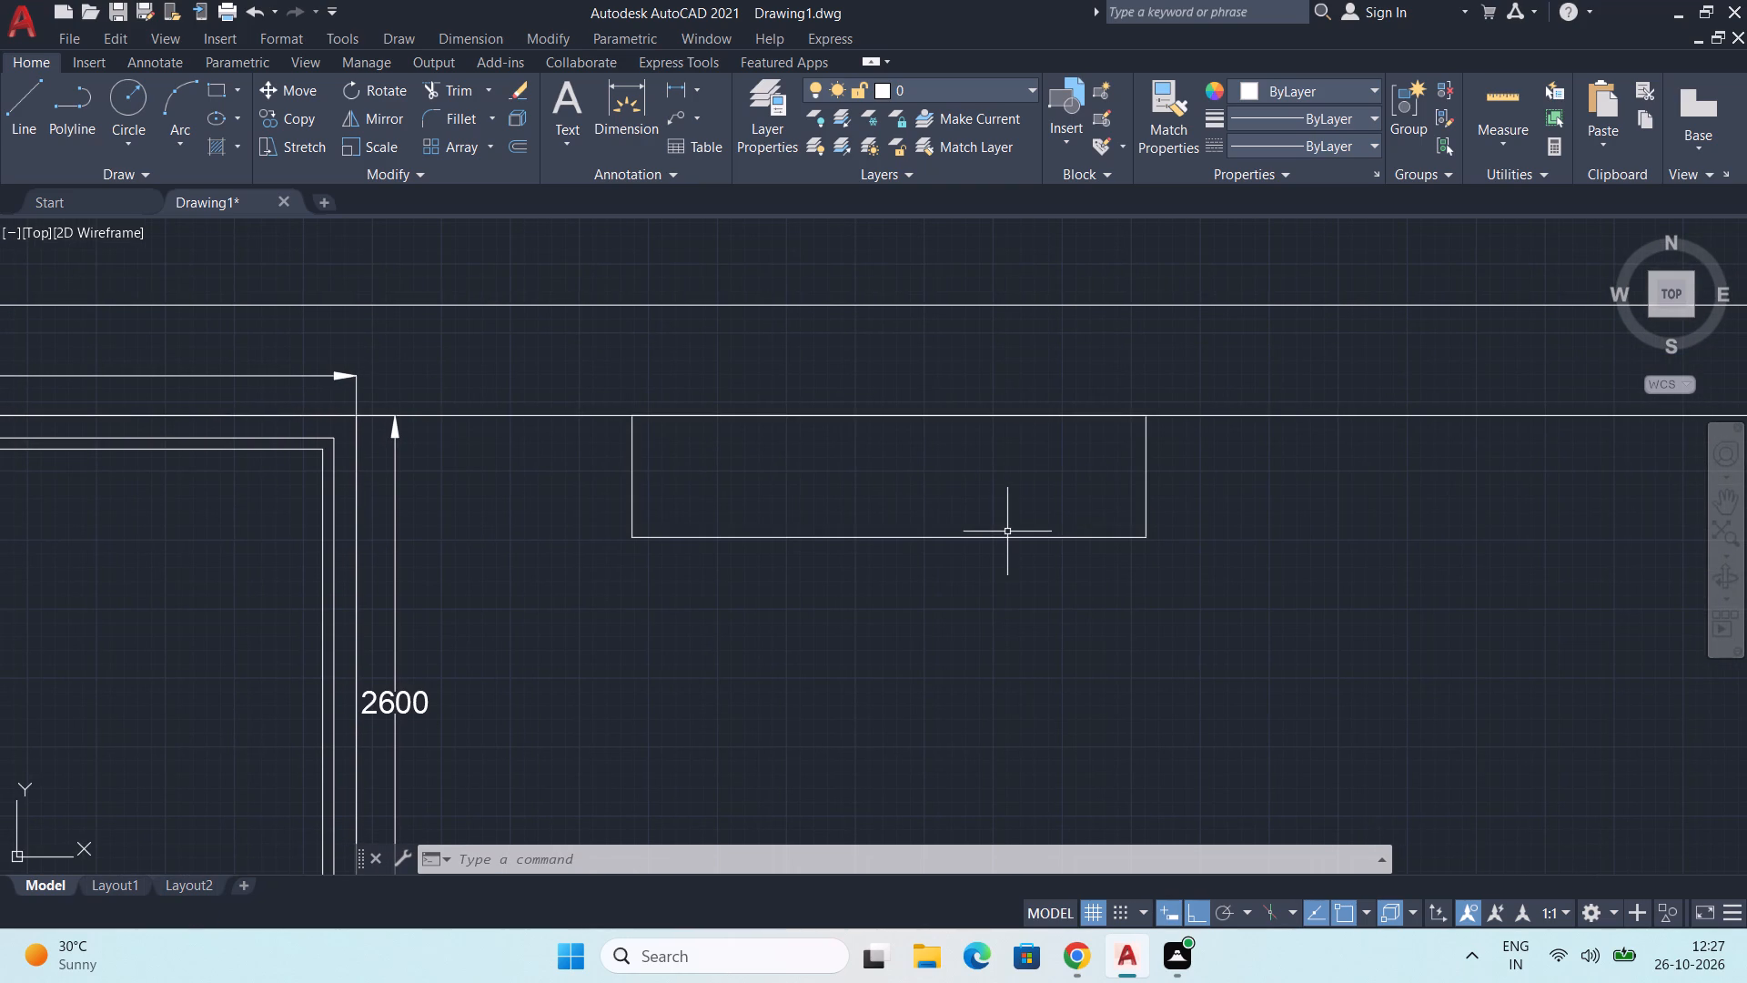
middle_click_drag(900, 535, 913, 549)
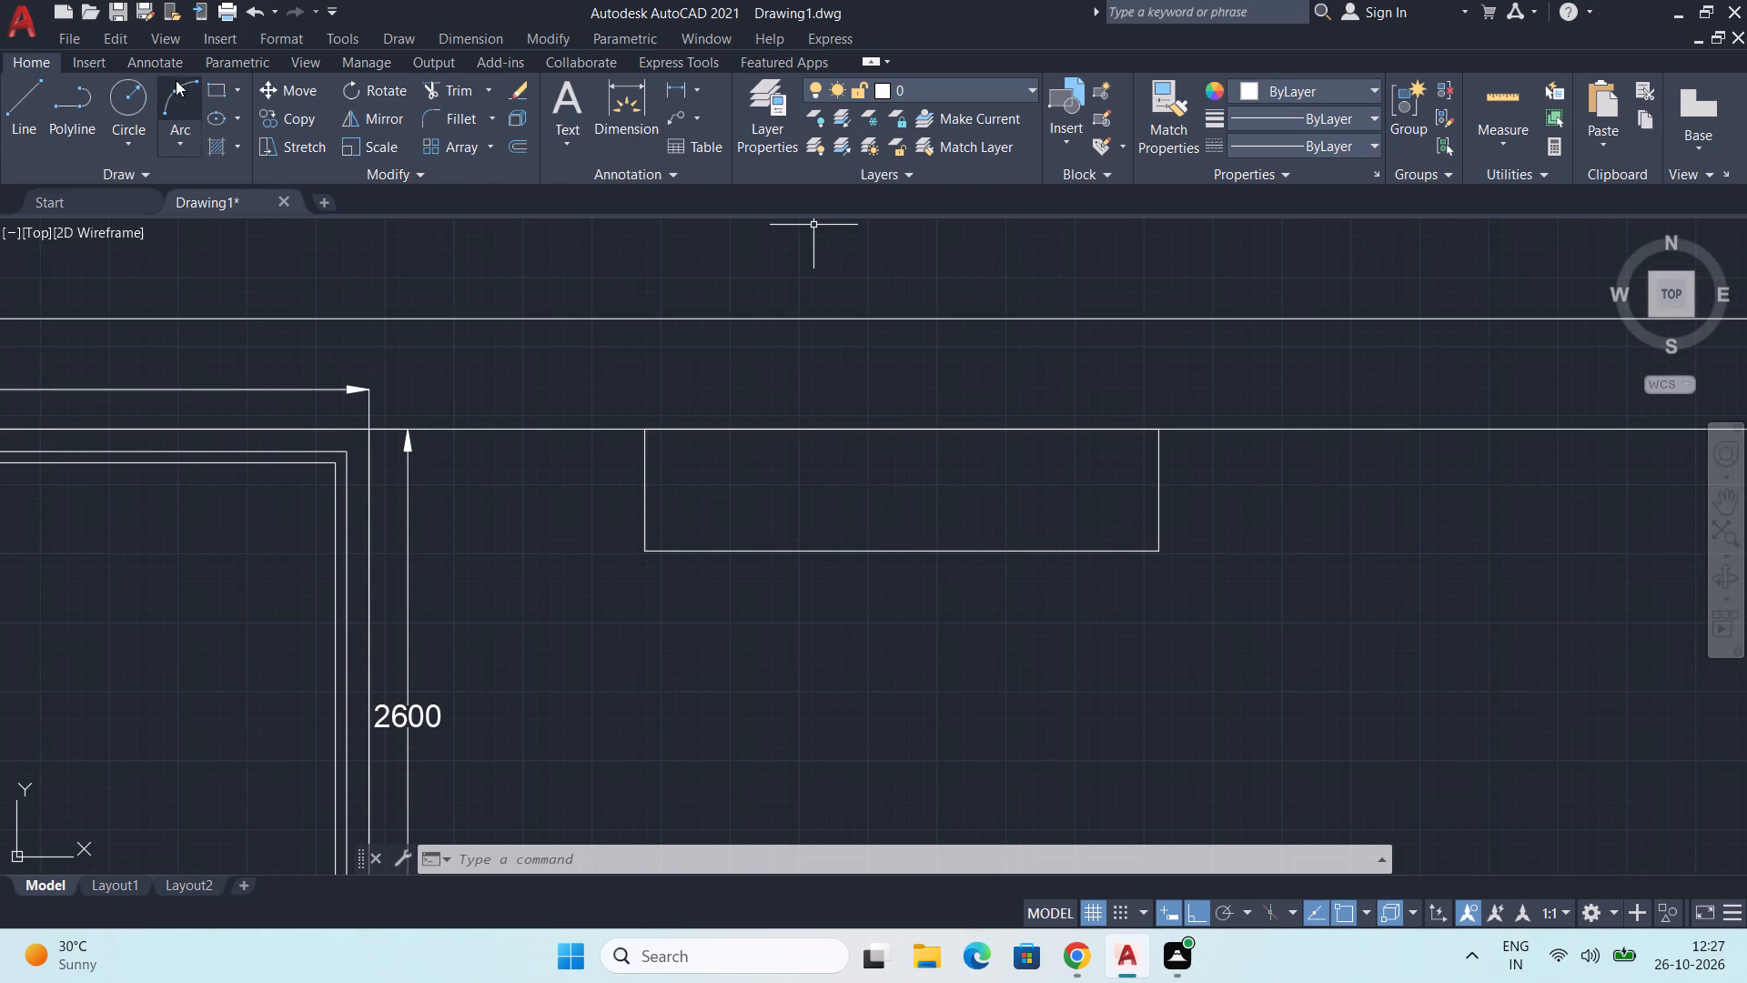
type("OFF")
key("Return")
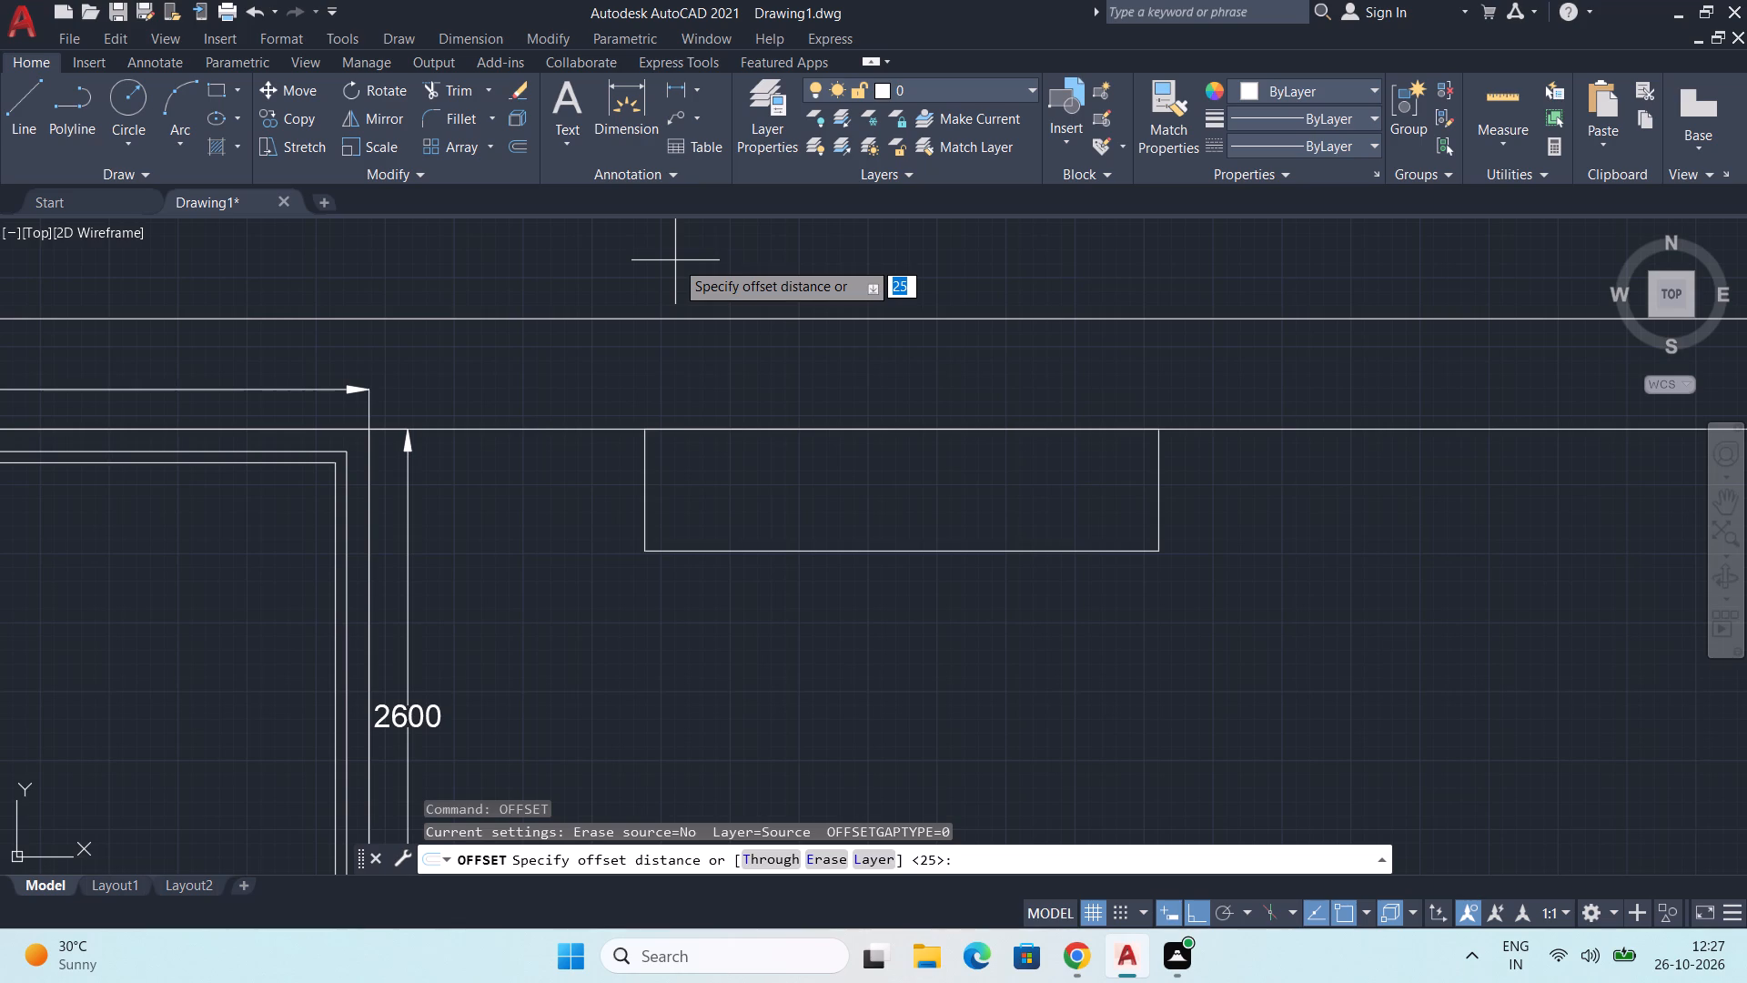
type("10")
type("1.6")
key("Return")
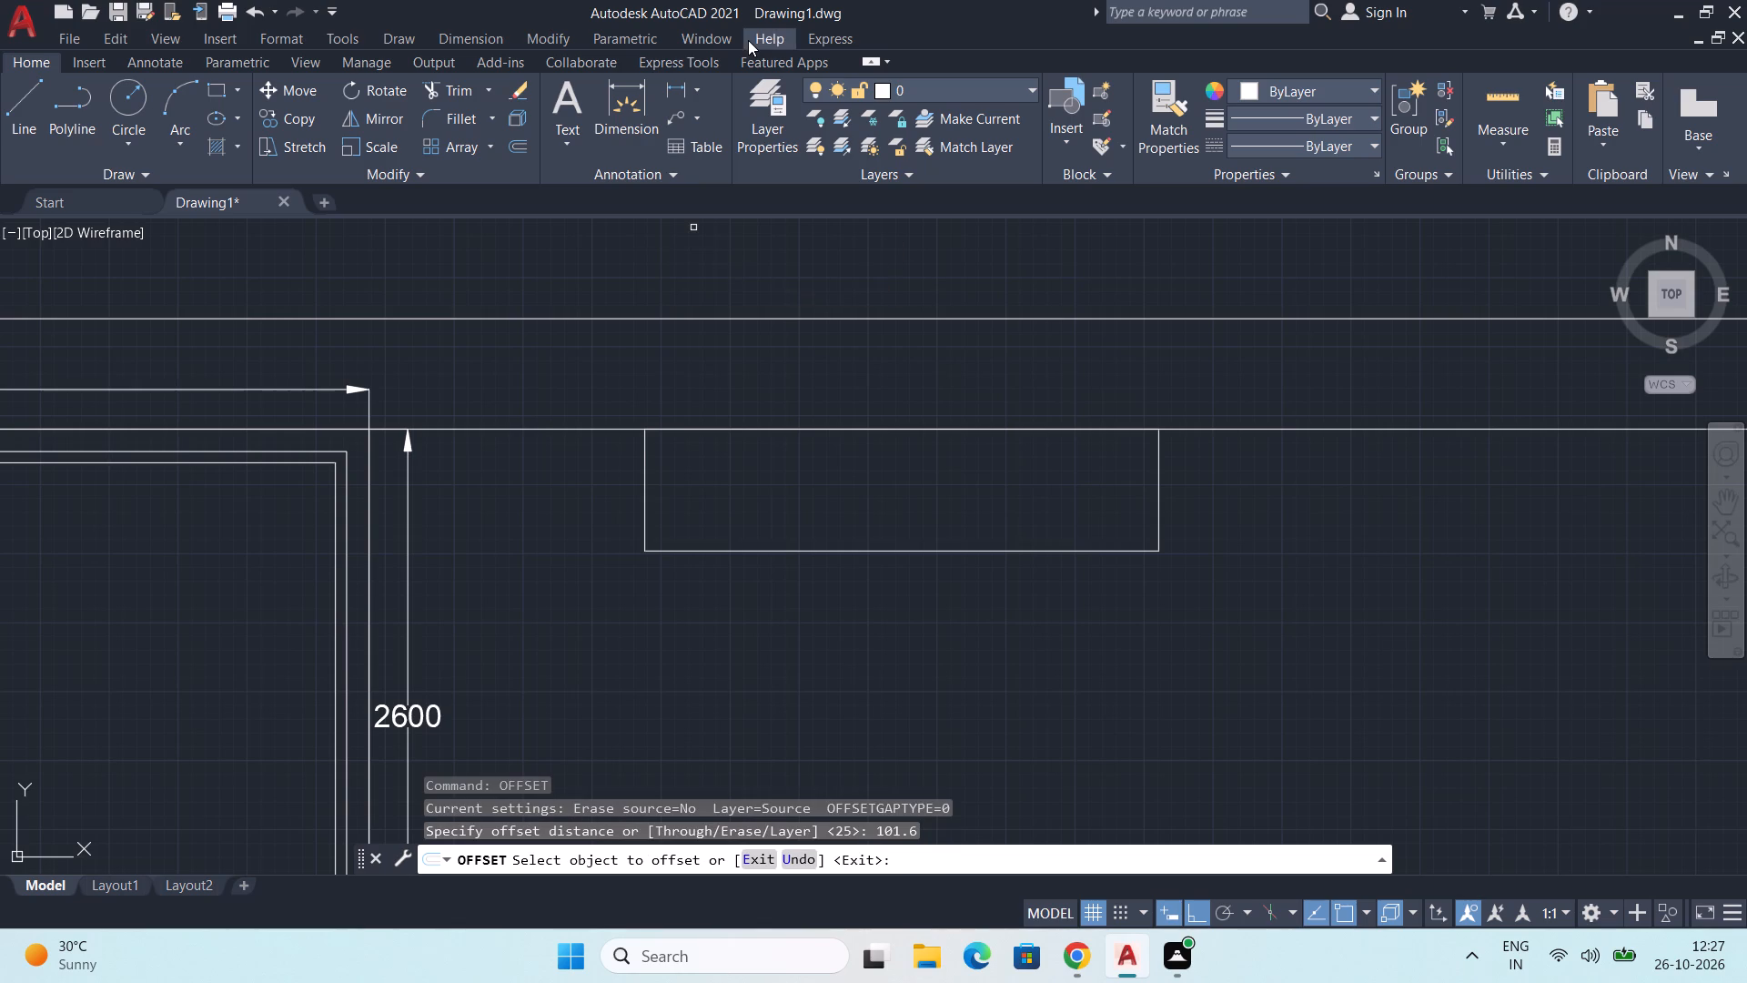
left_click(647, 502)
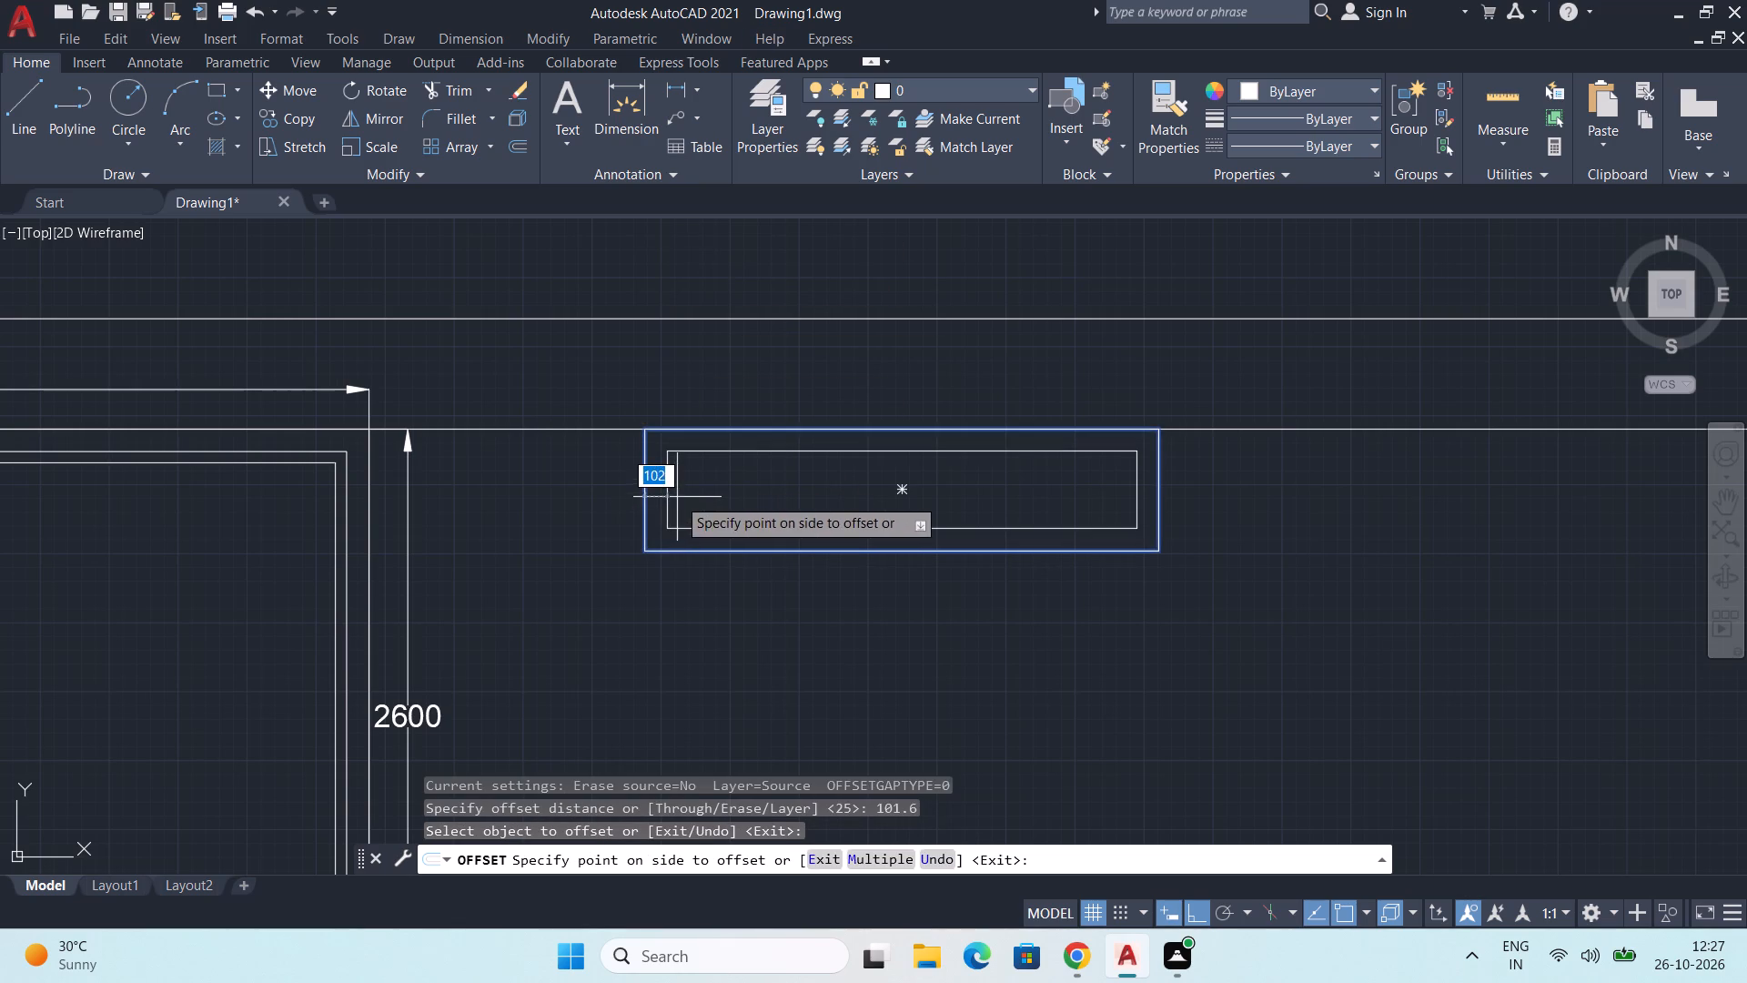
left_click(677, 497)
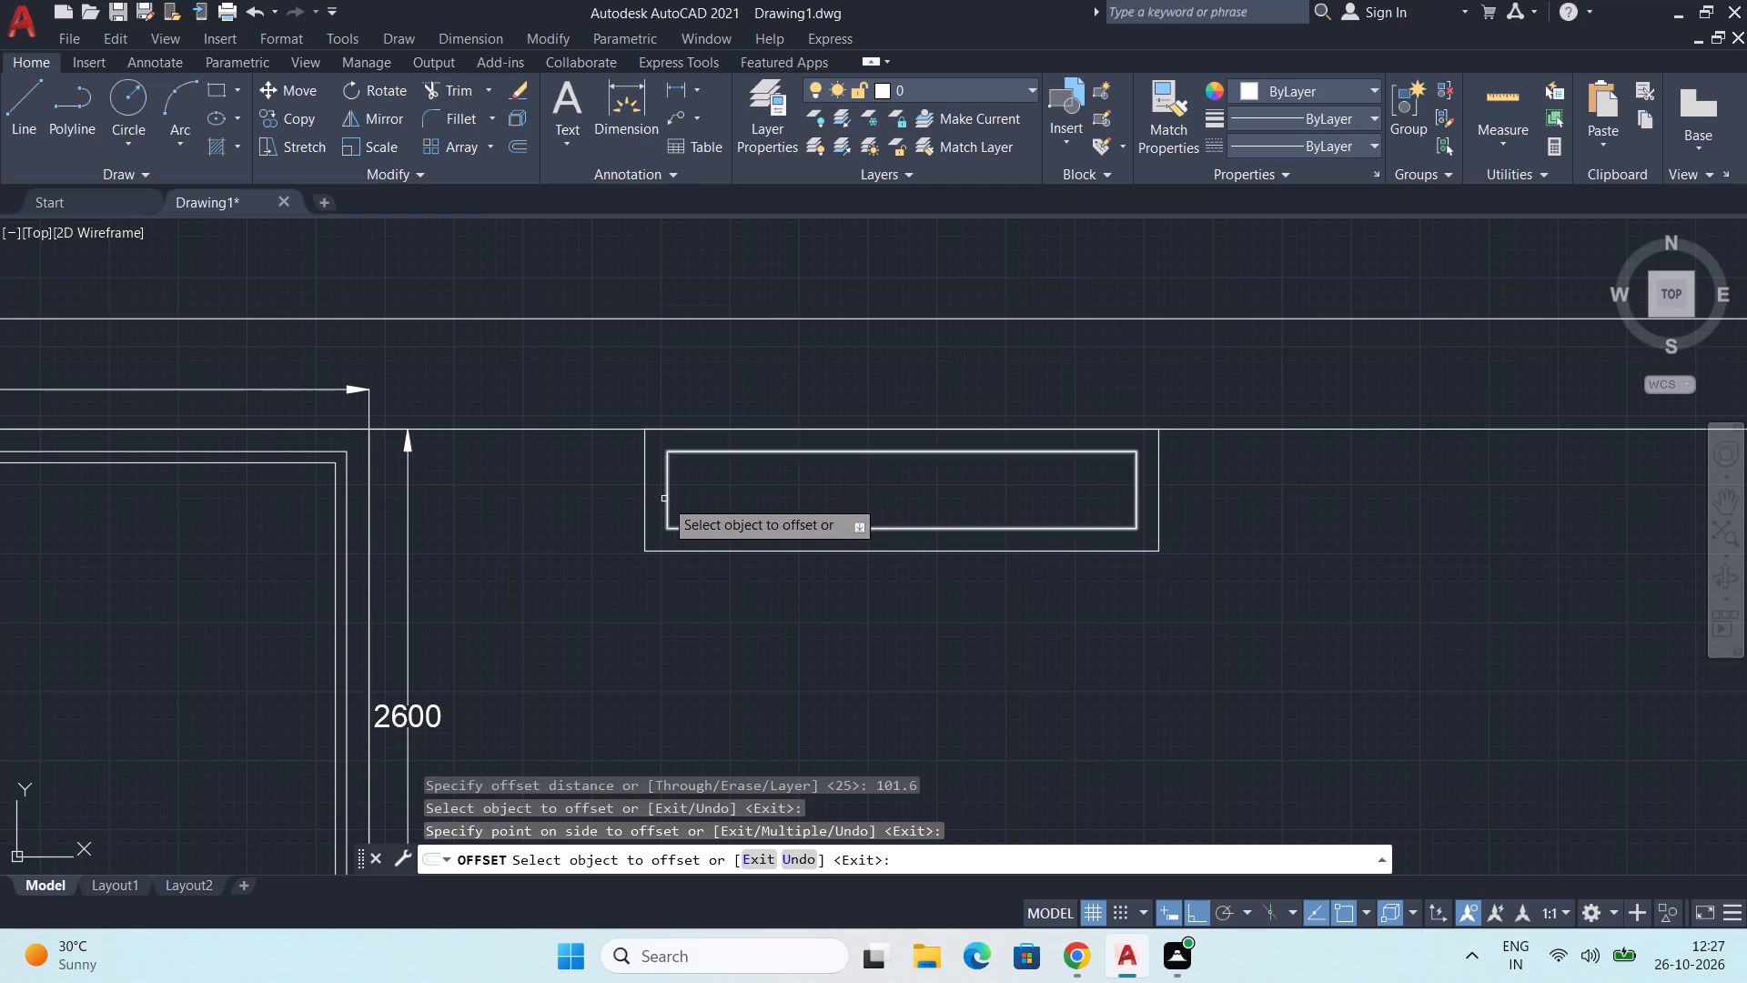
Offset the new inner rectangle inward by a further 50.8 mm and end the Offset command.
left_click_drag(664, 499, 678, 500)
type("50.")
key("8")
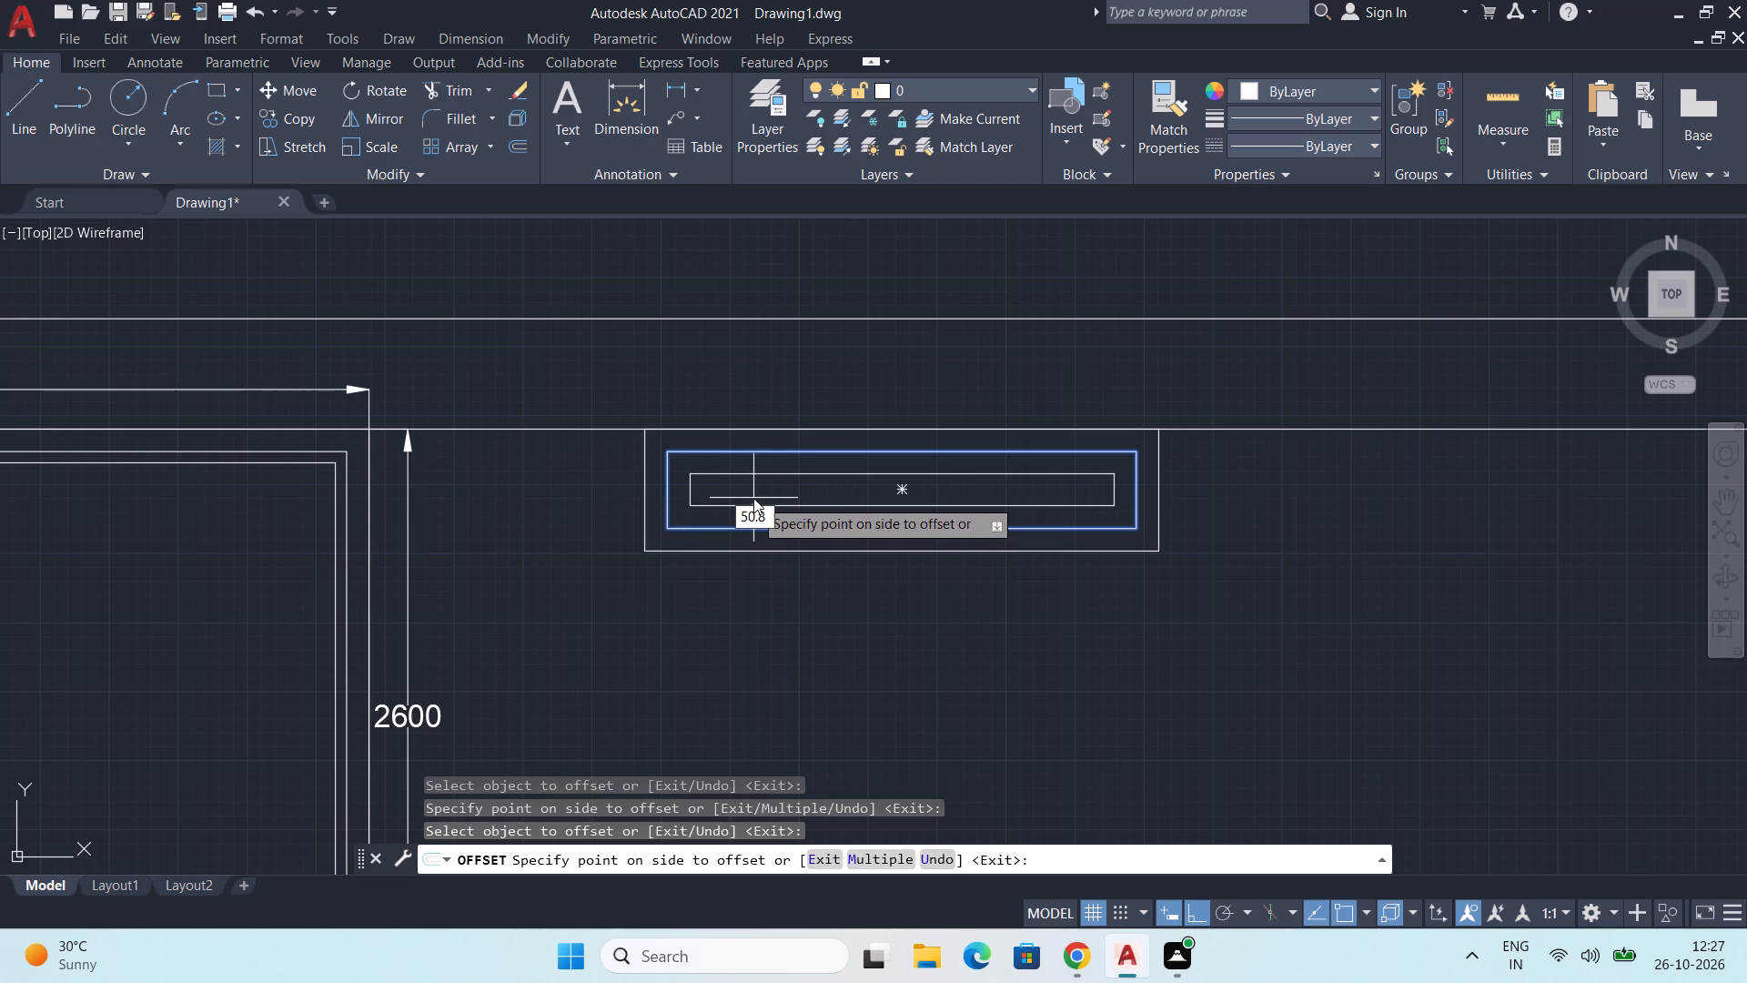
key("Return")
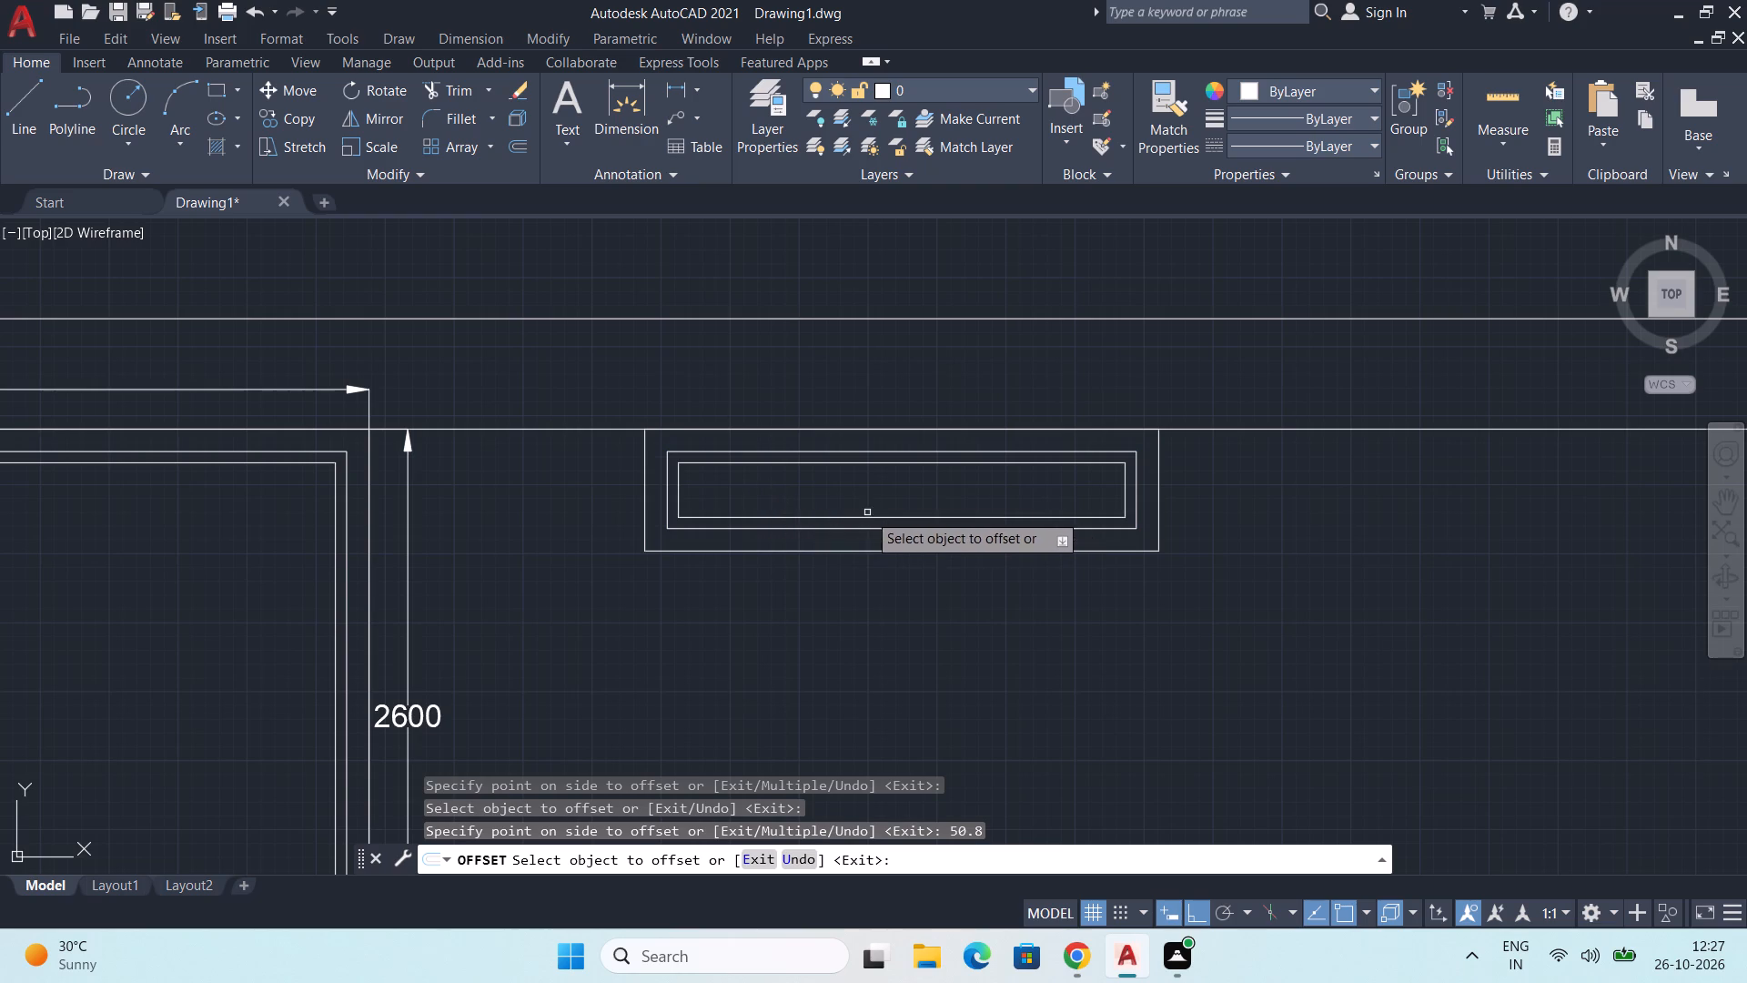
scroll(672, 503, "up", 1)
middle_click_drag(786, 504, 506, 533)
key("space")
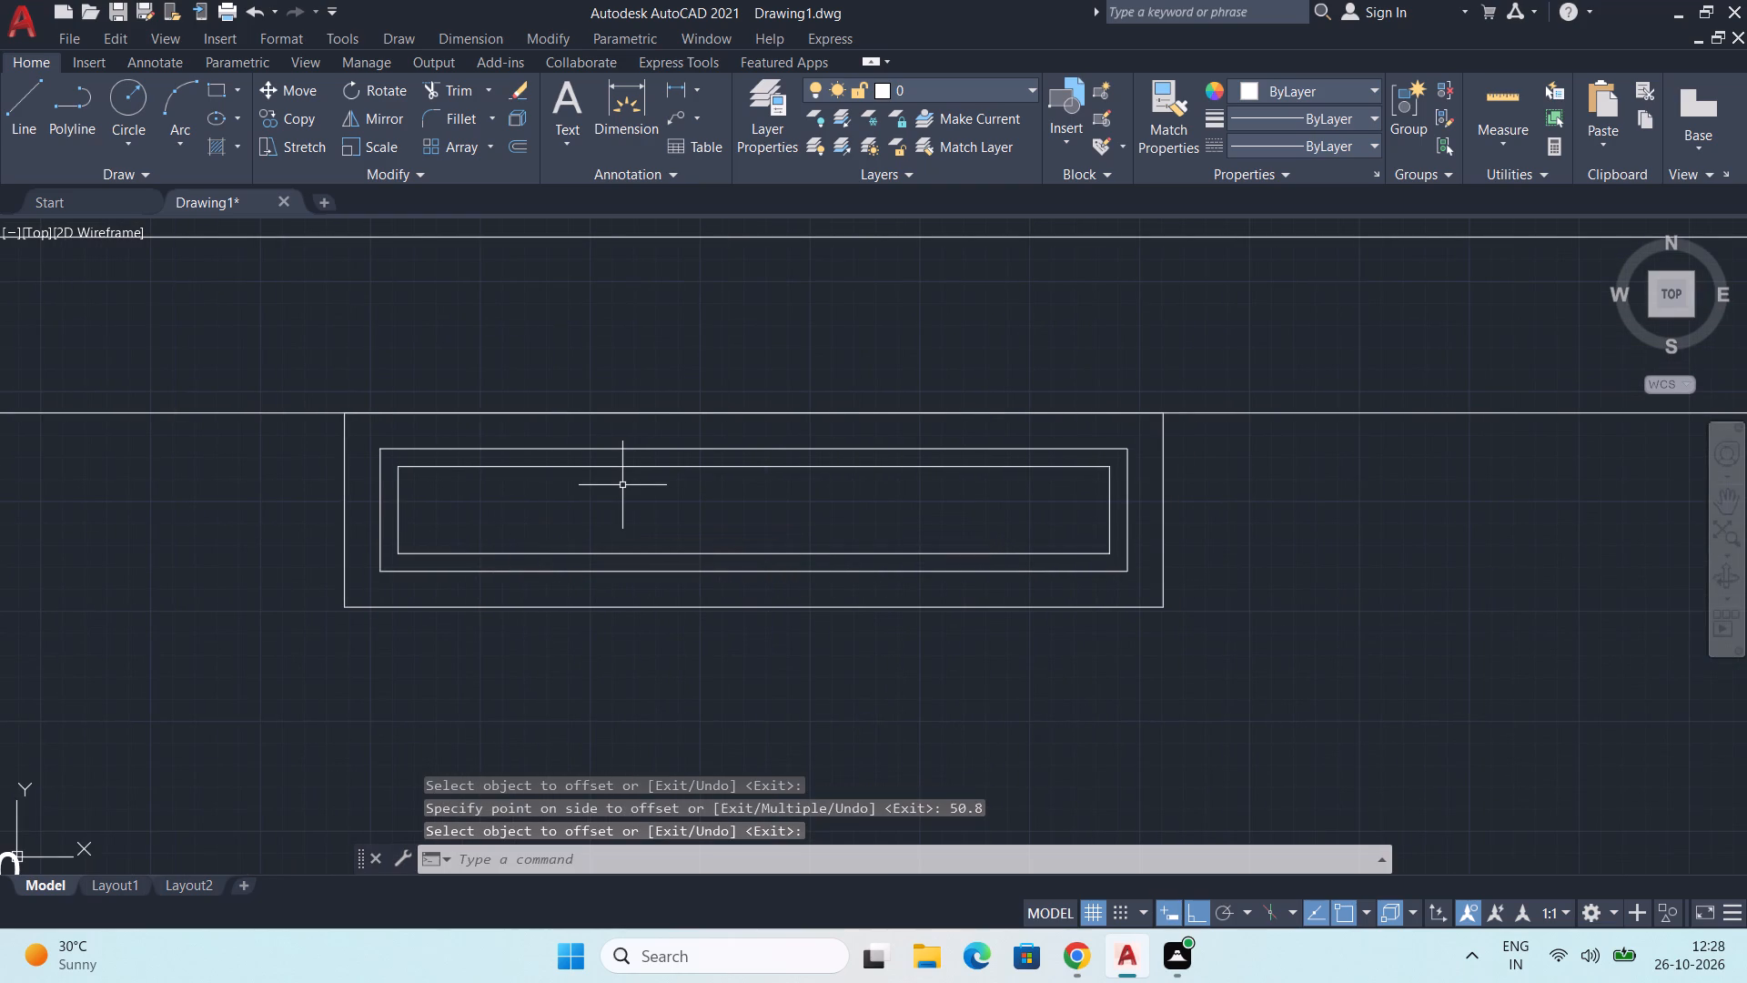
Draw a vertical line between the midpoints of the innermost rectangle's bottom and top edges.
key("l")
key("Return")
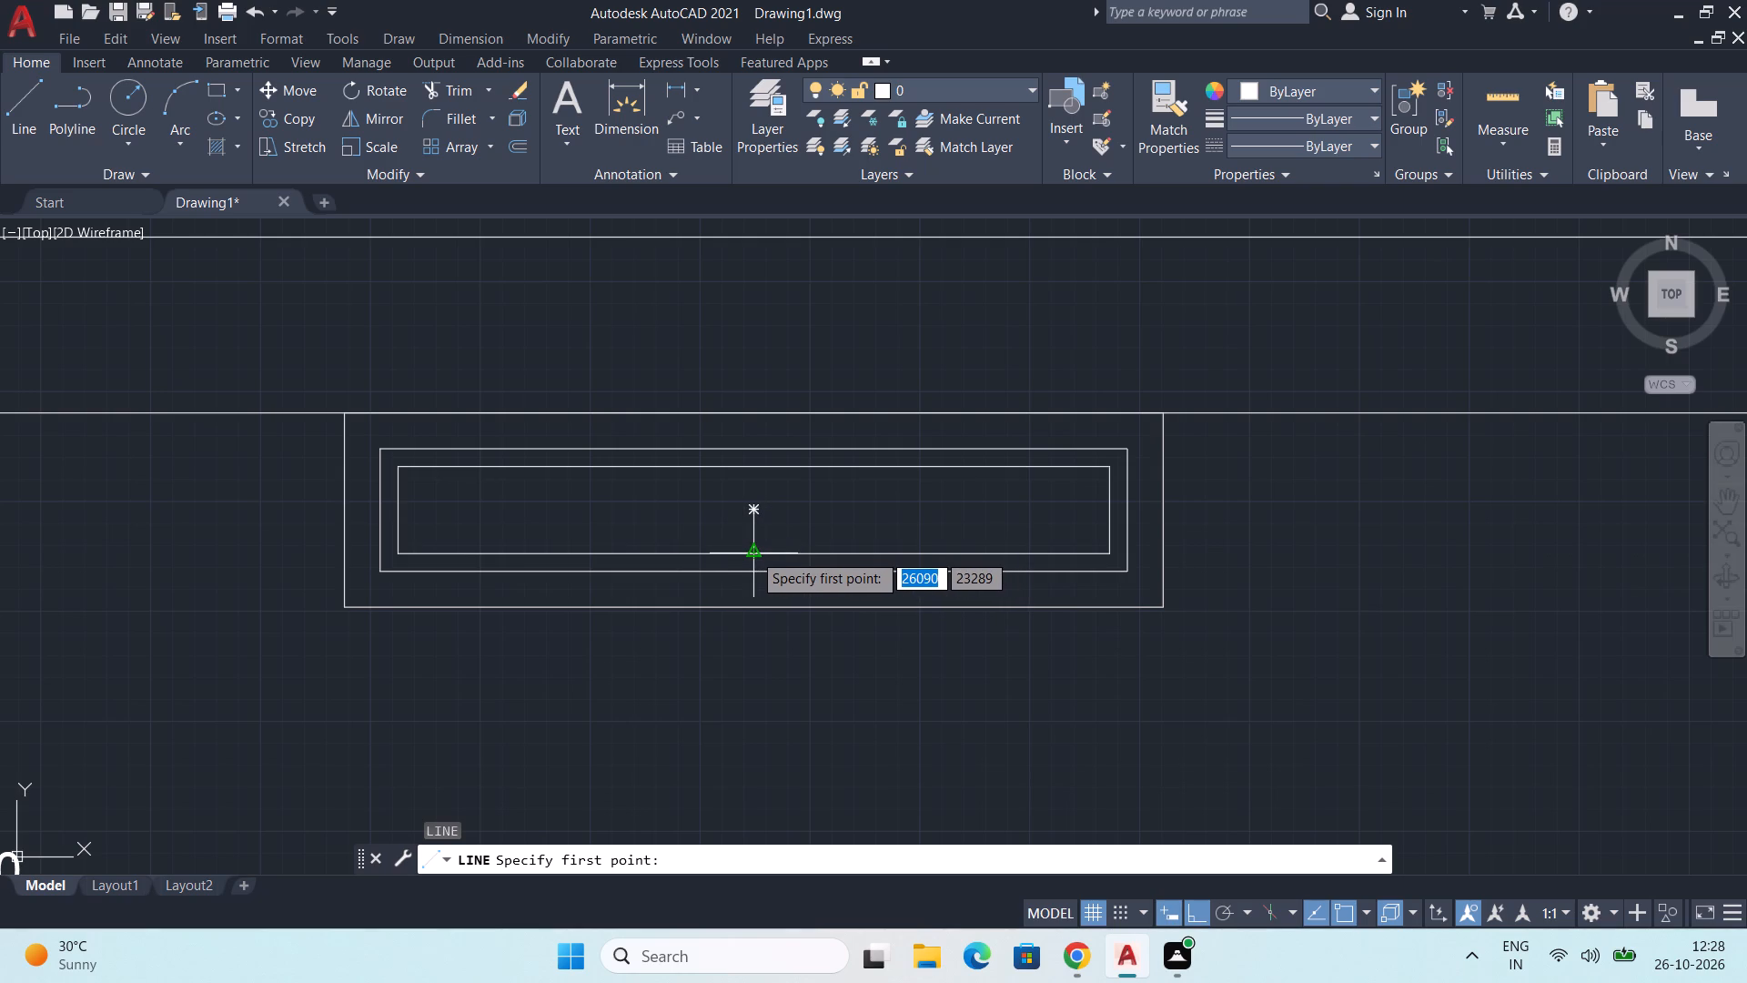
left_click(752, 552)
scroll(740, 502, "up", 2)
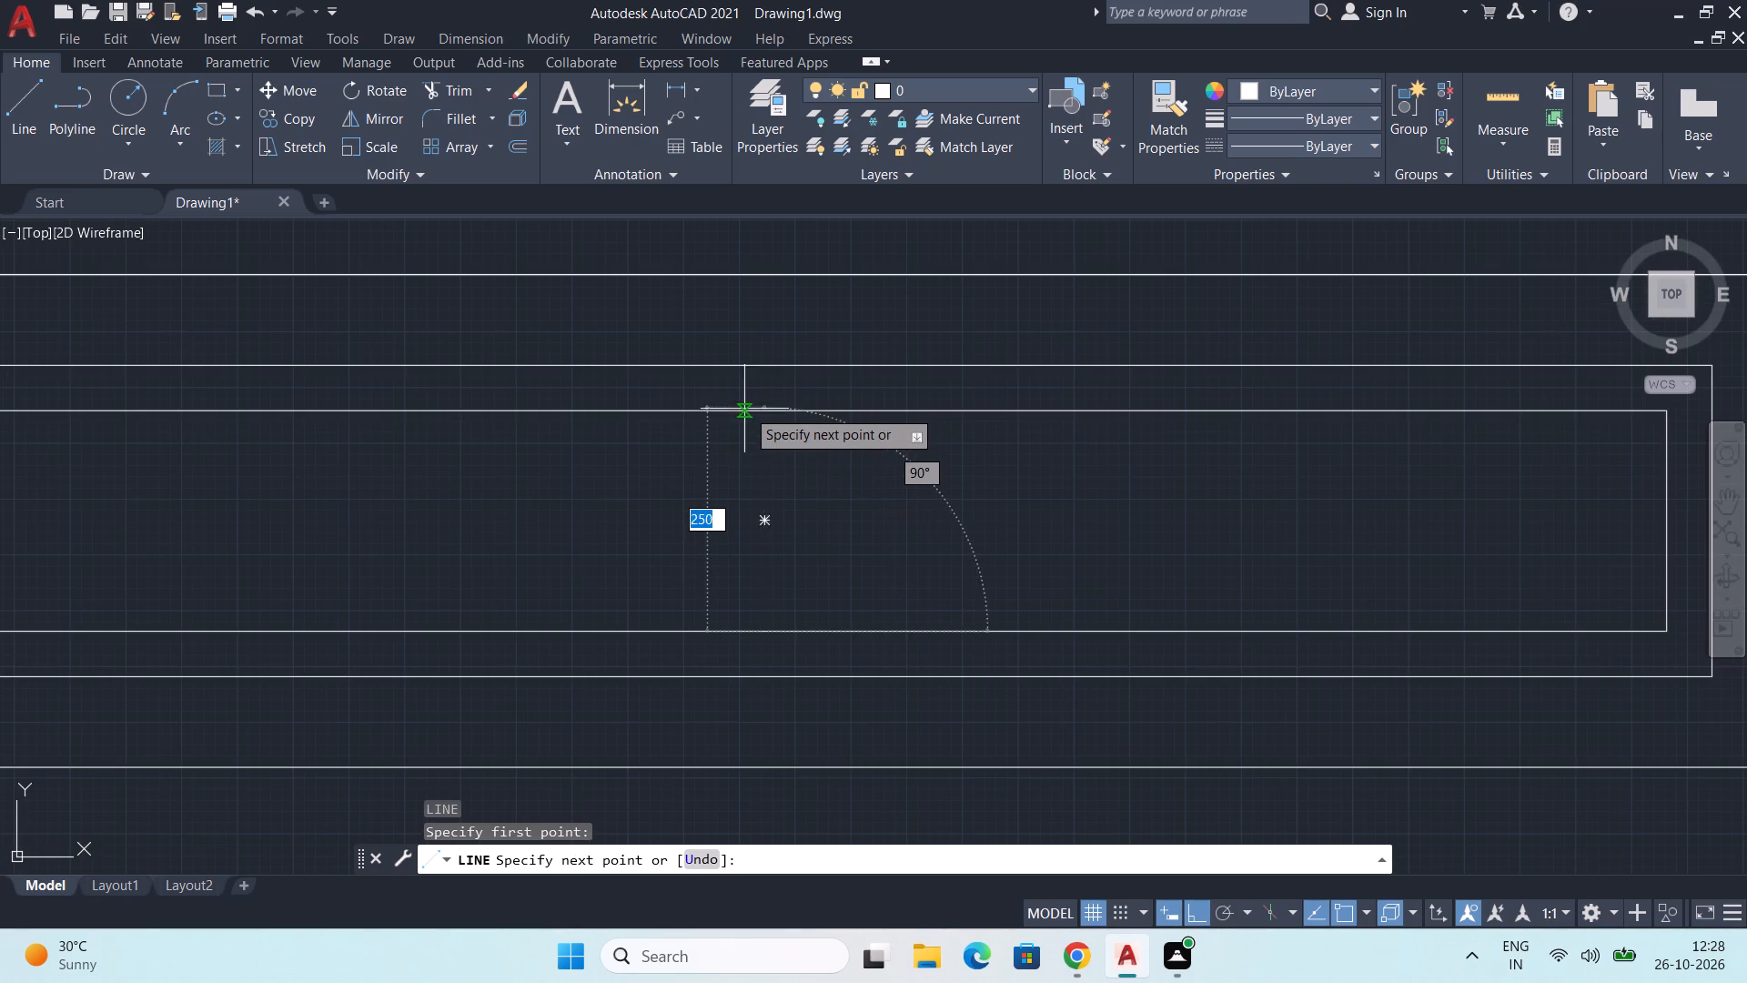
left_click(768, 410)
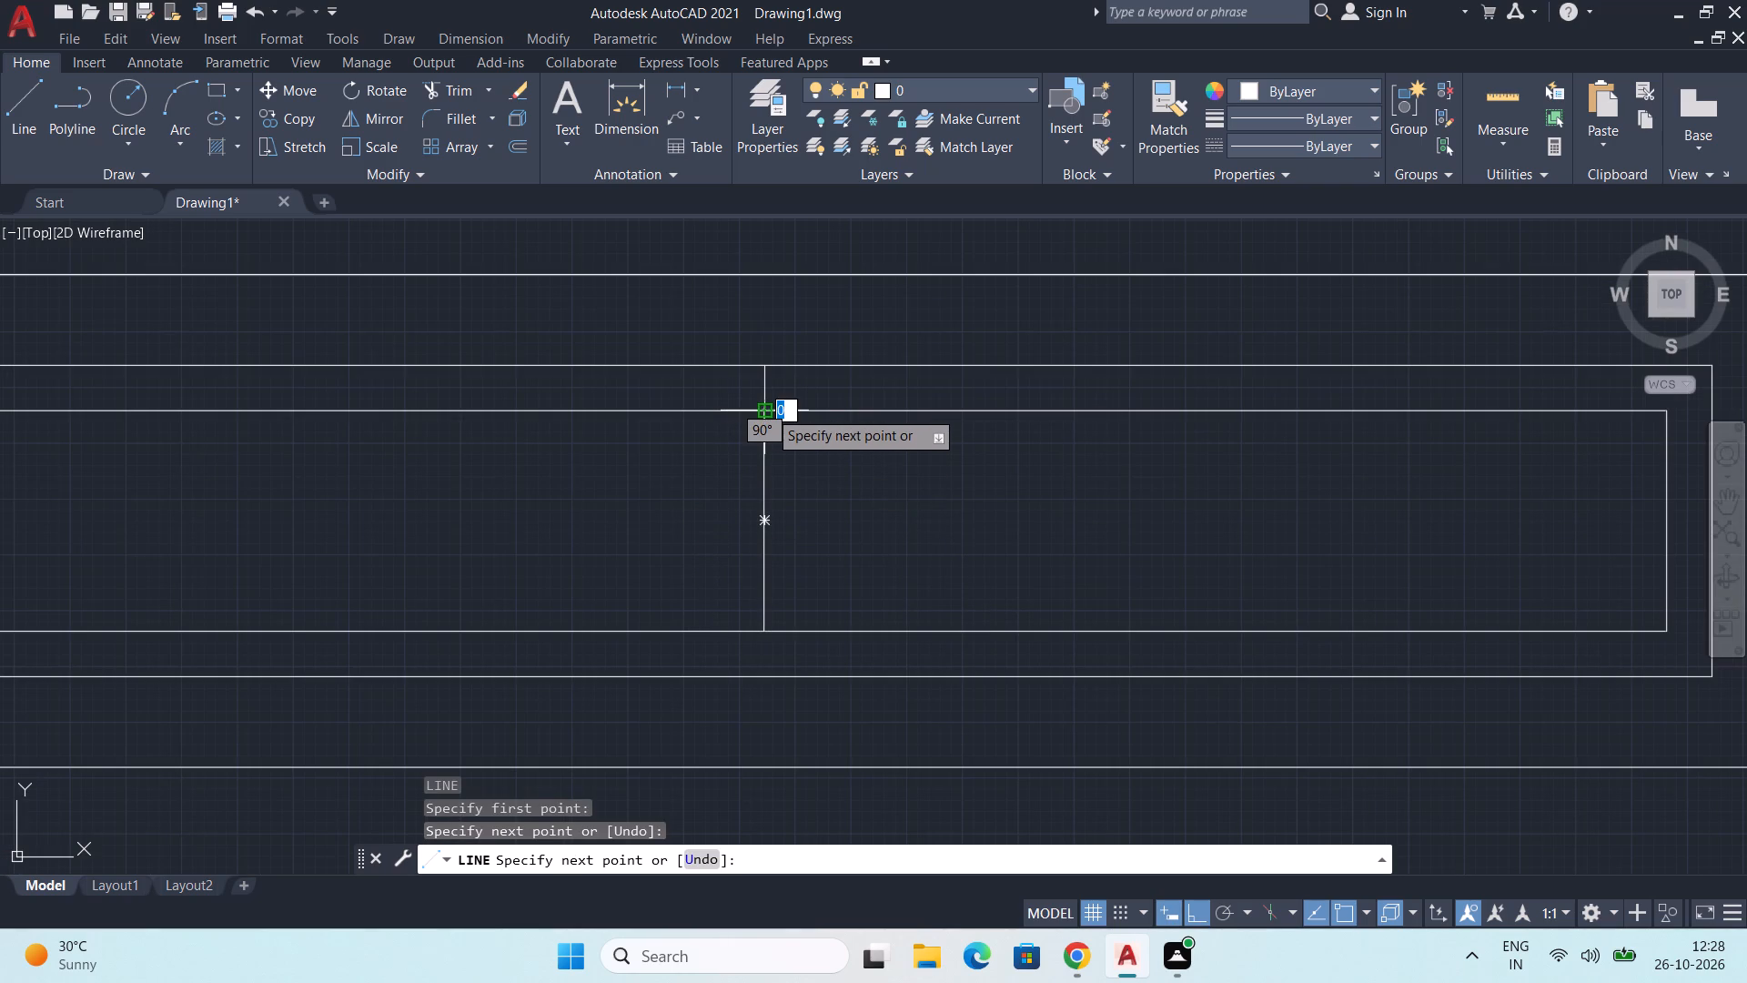
key("Escape")
Offset the vertical centre line 25.4 mm to both sides and delete the original line, leaving a double-line divider.
scroll(783, 449, "down", 1)
type("OFF")
key("Return")
type("25.4")
key("Return")
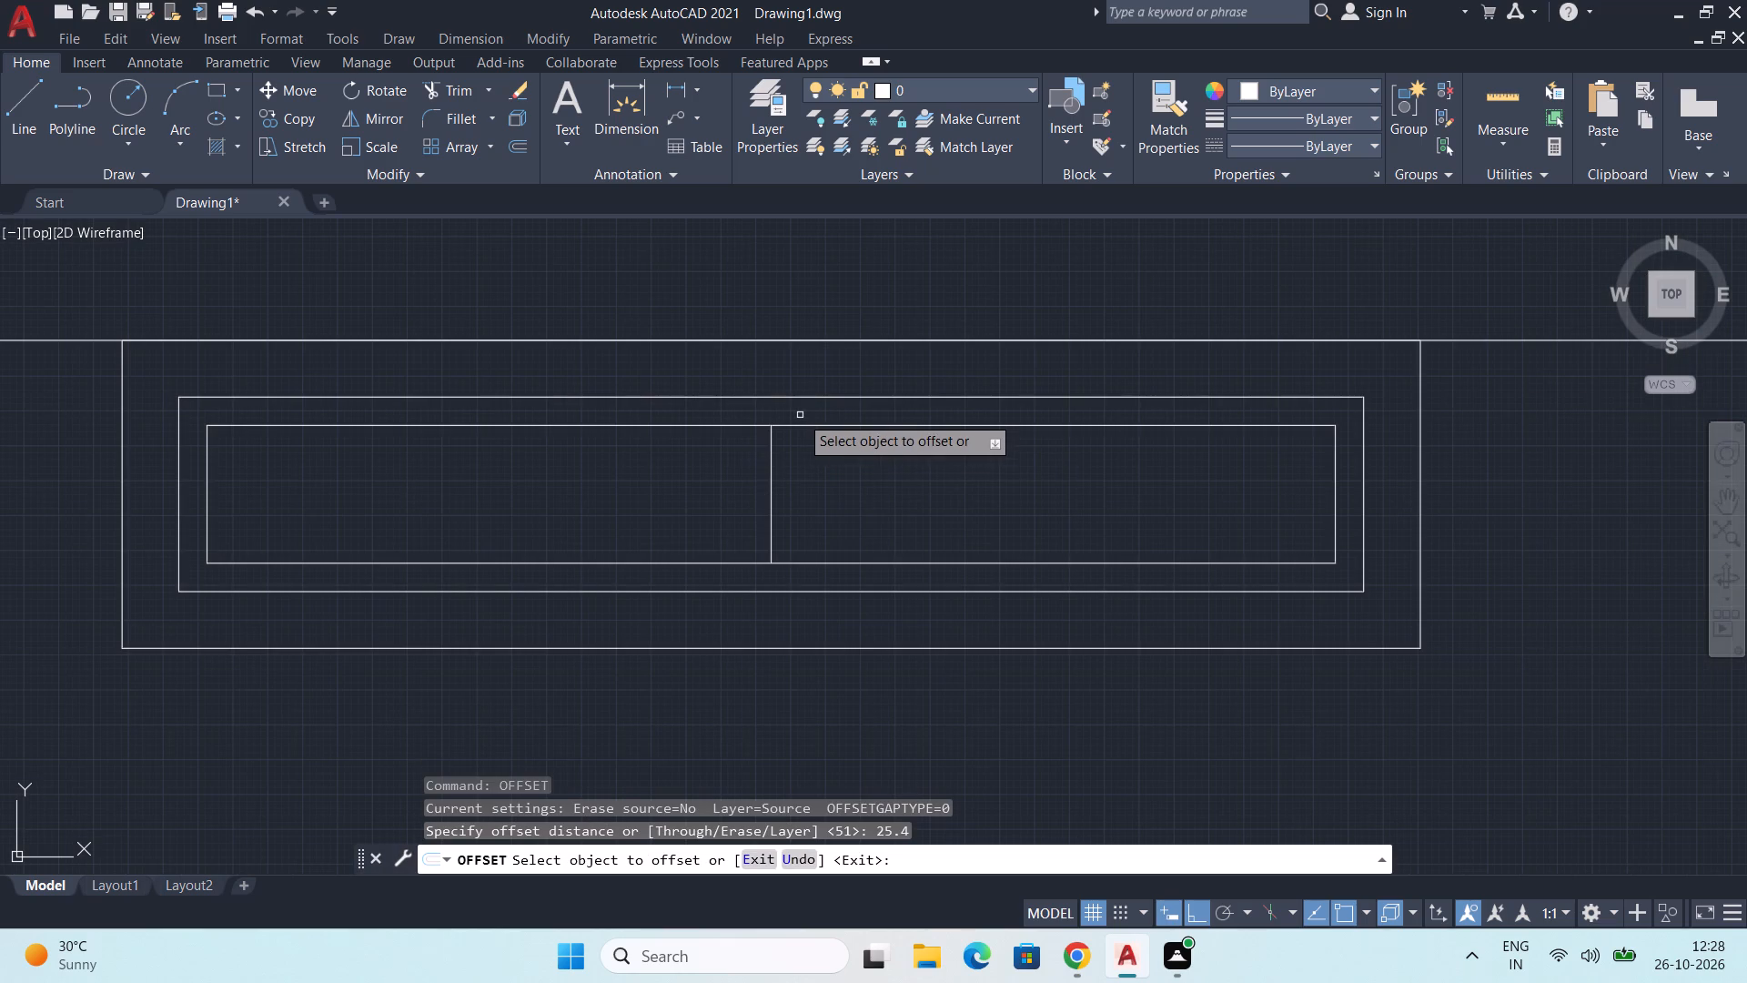
left_click(773, 538)
left_click(809, 533)
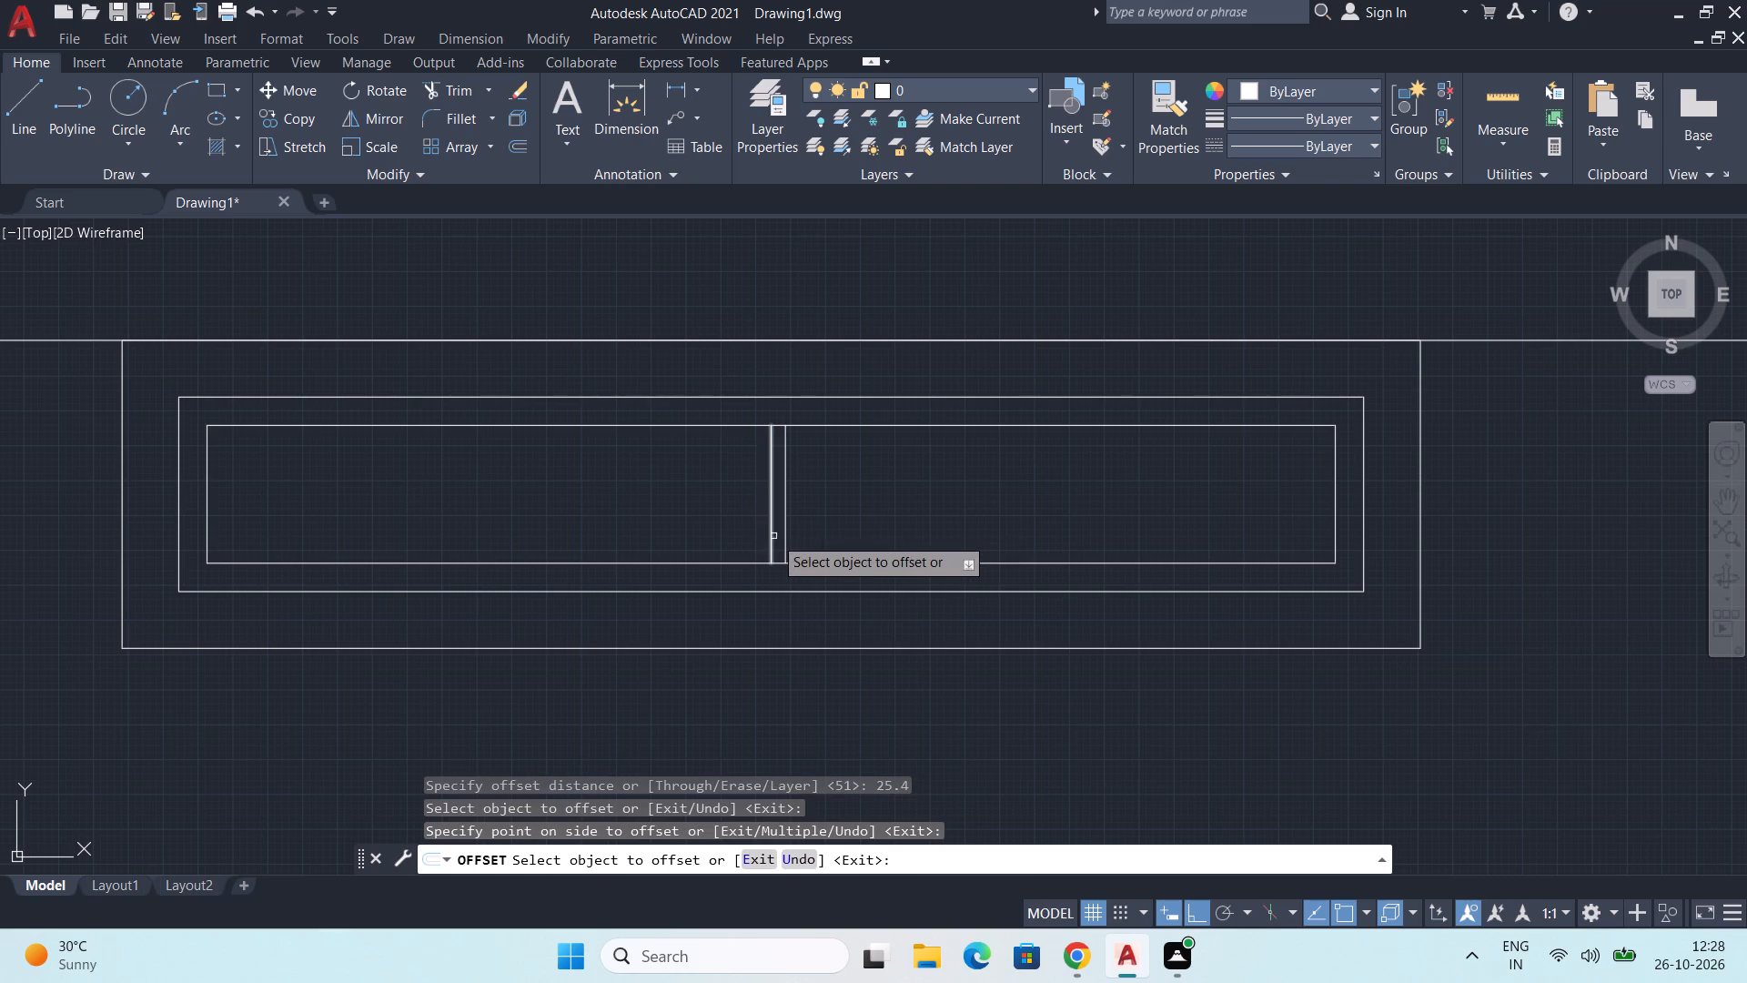
left_click(773, 534)
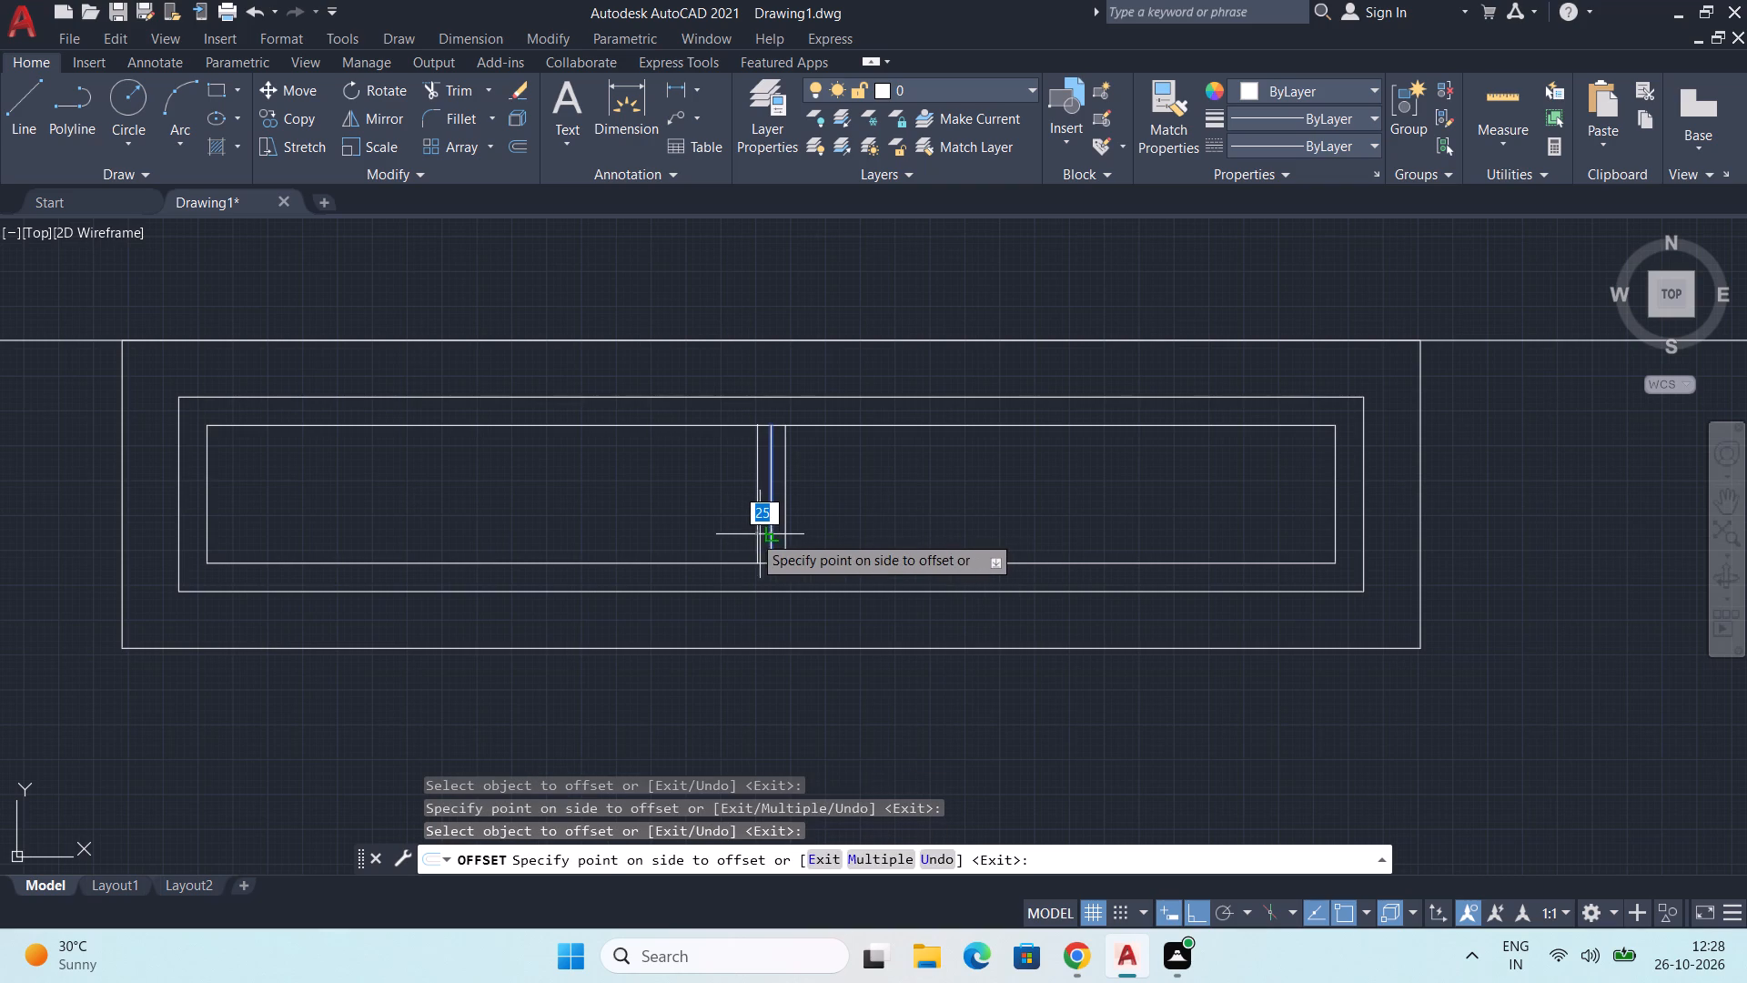
left_click(718, 534)
key("space")
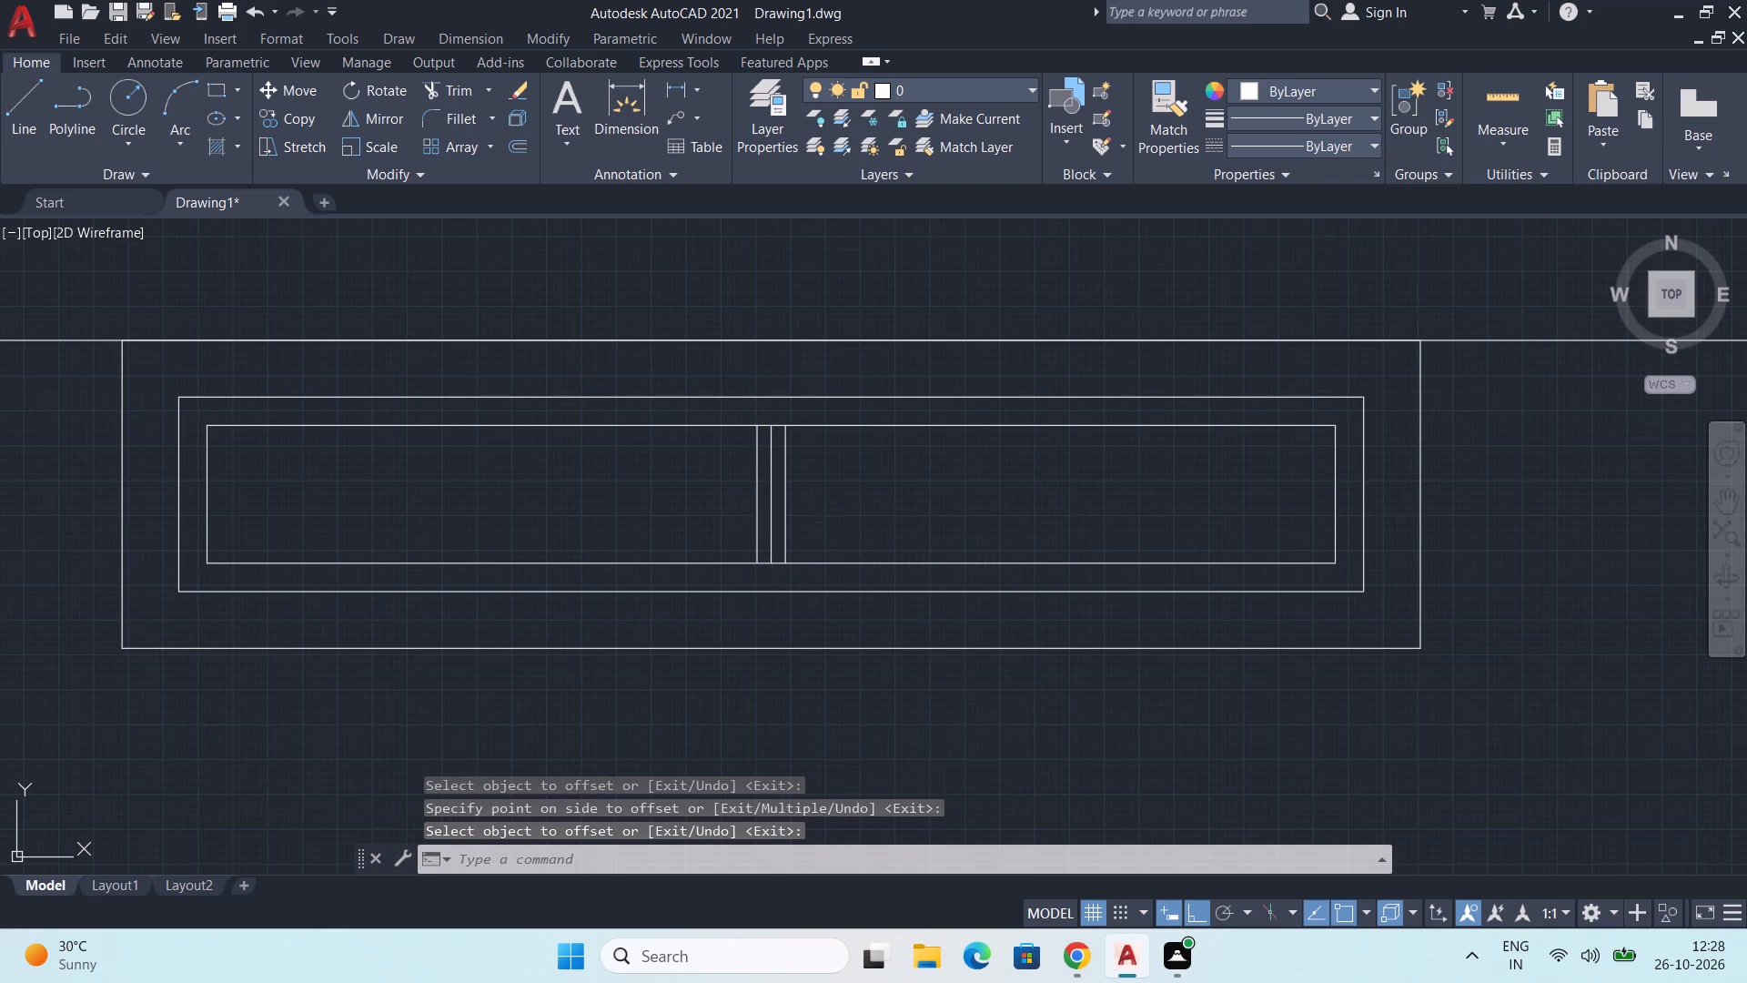
left_click(773, 524)
key("Delete")
Move the whole small framed rectangle about 573 mm left along the lower long line, closer to the first one.
scroll(778, 523, "down", 2)
middle_click_drag(798, 583, 770, 588)
scroll(774, 597, "down", 1)
middle_click_drag(761, 670, 819, 538)
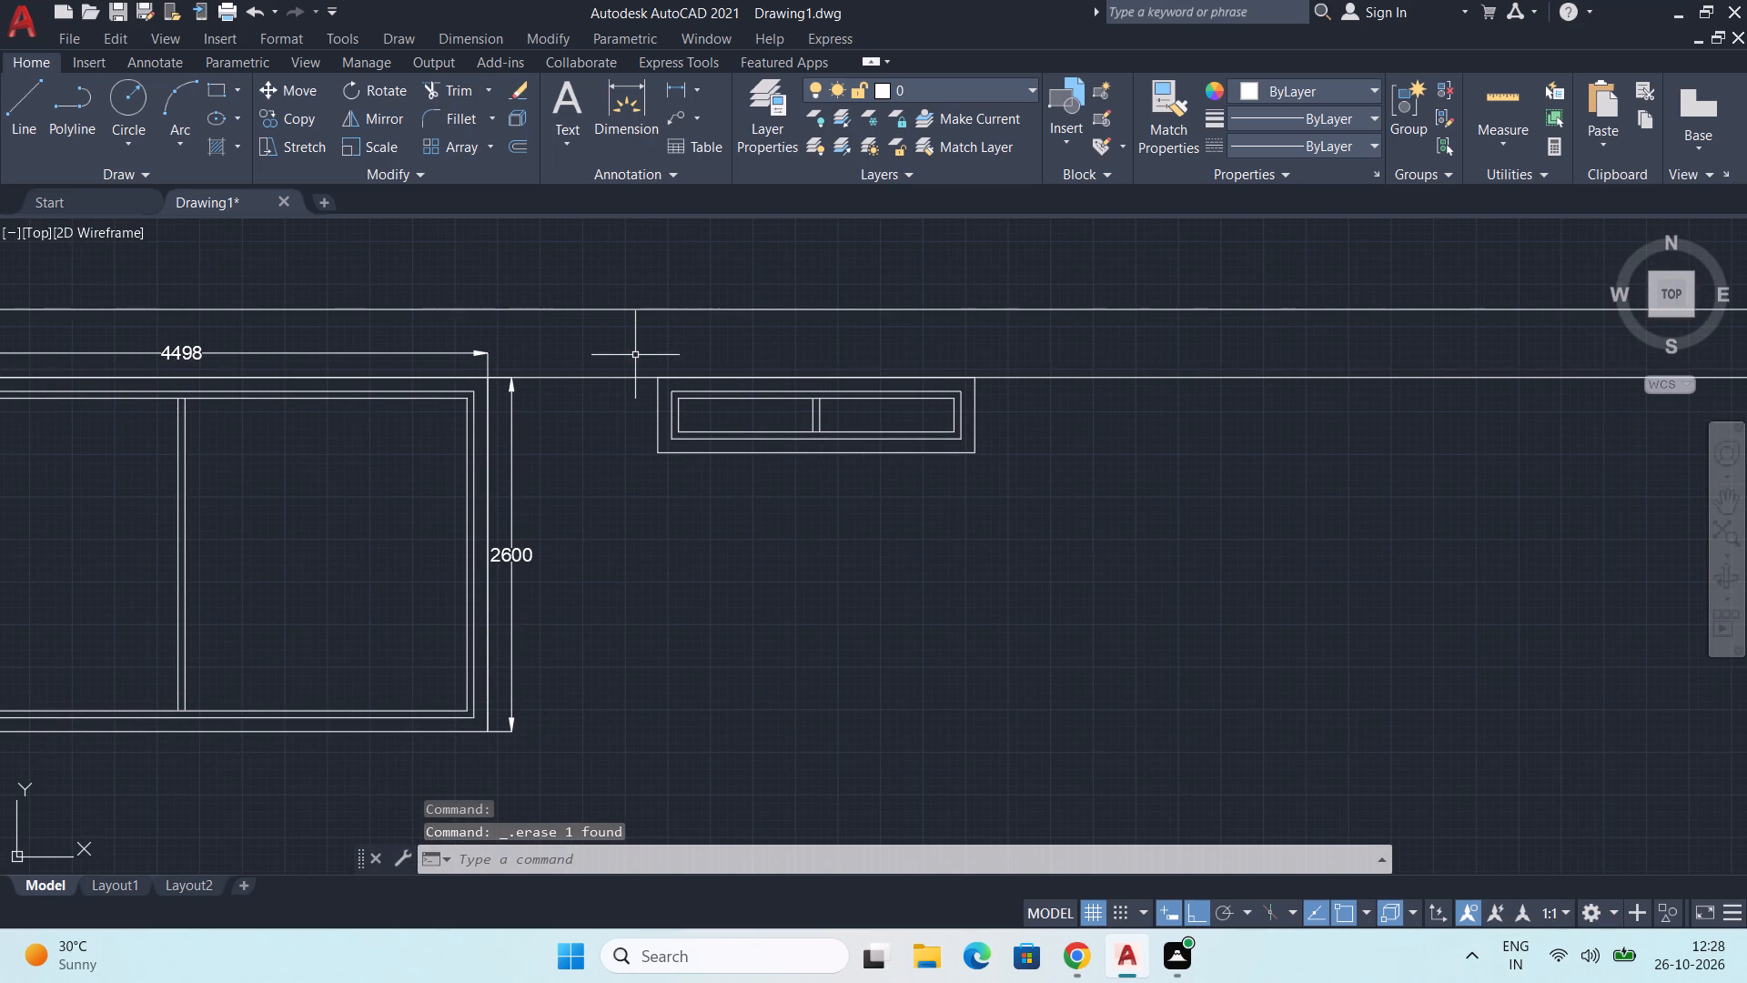
left_click(635, 355)
left_click(1016, 520)
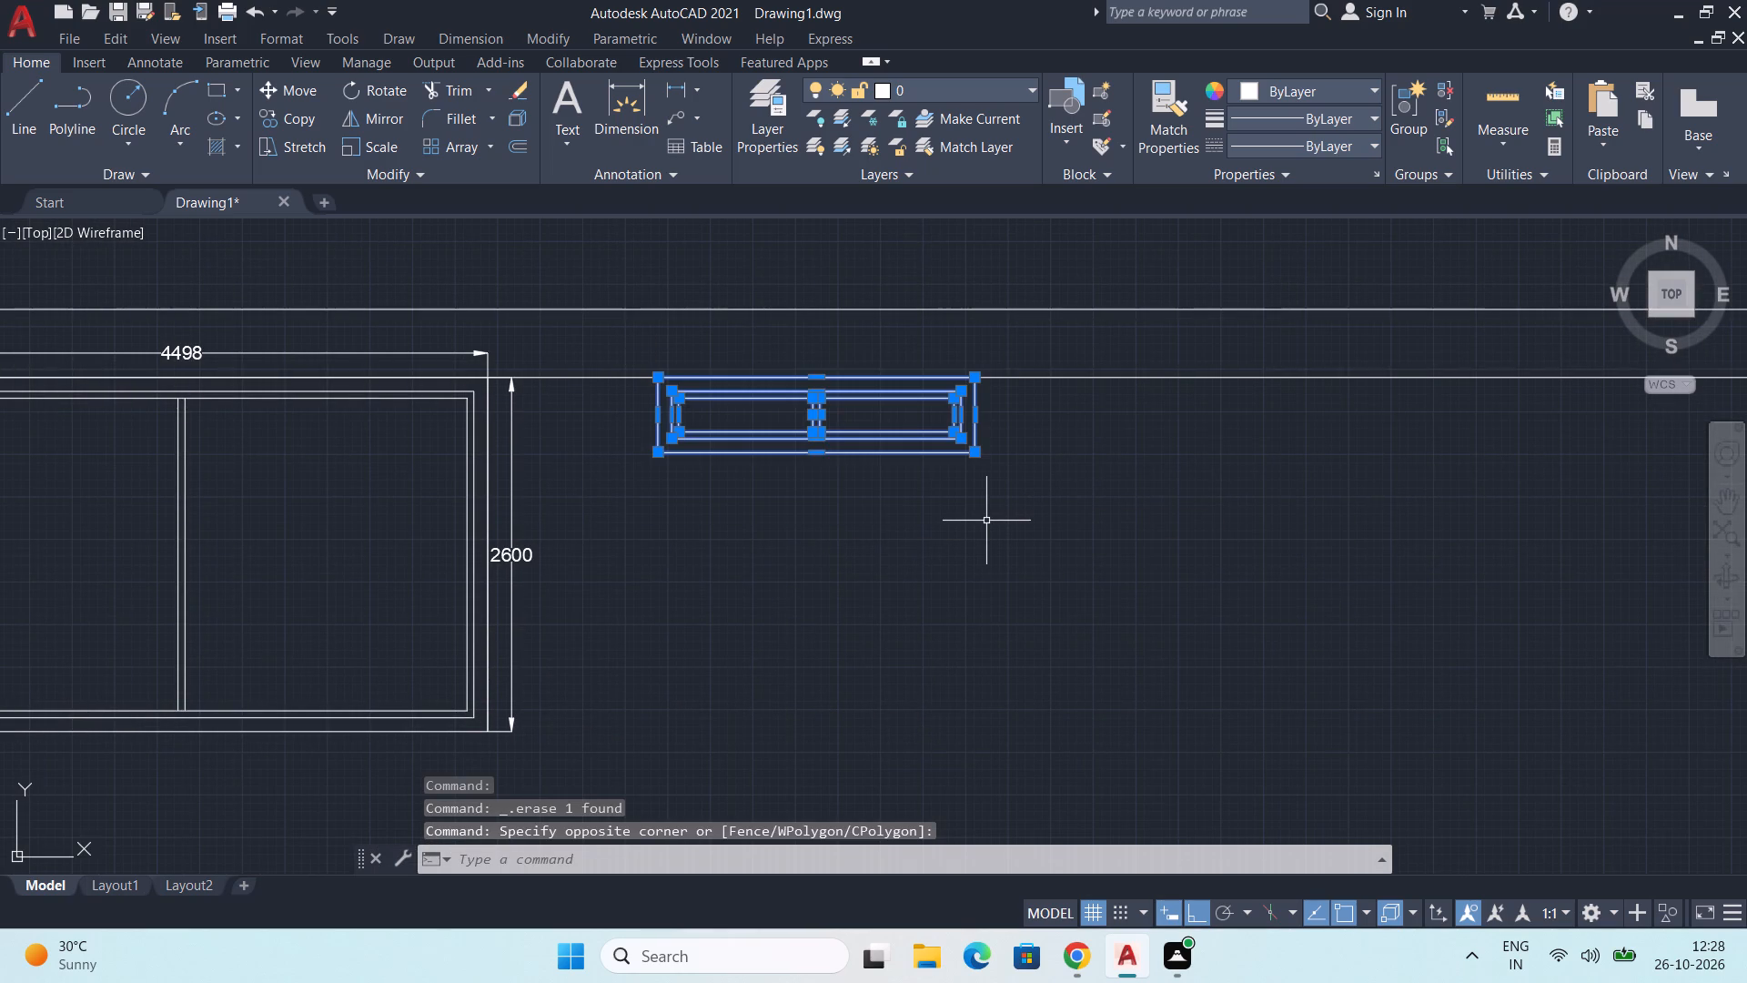
key("m")
key("Return")
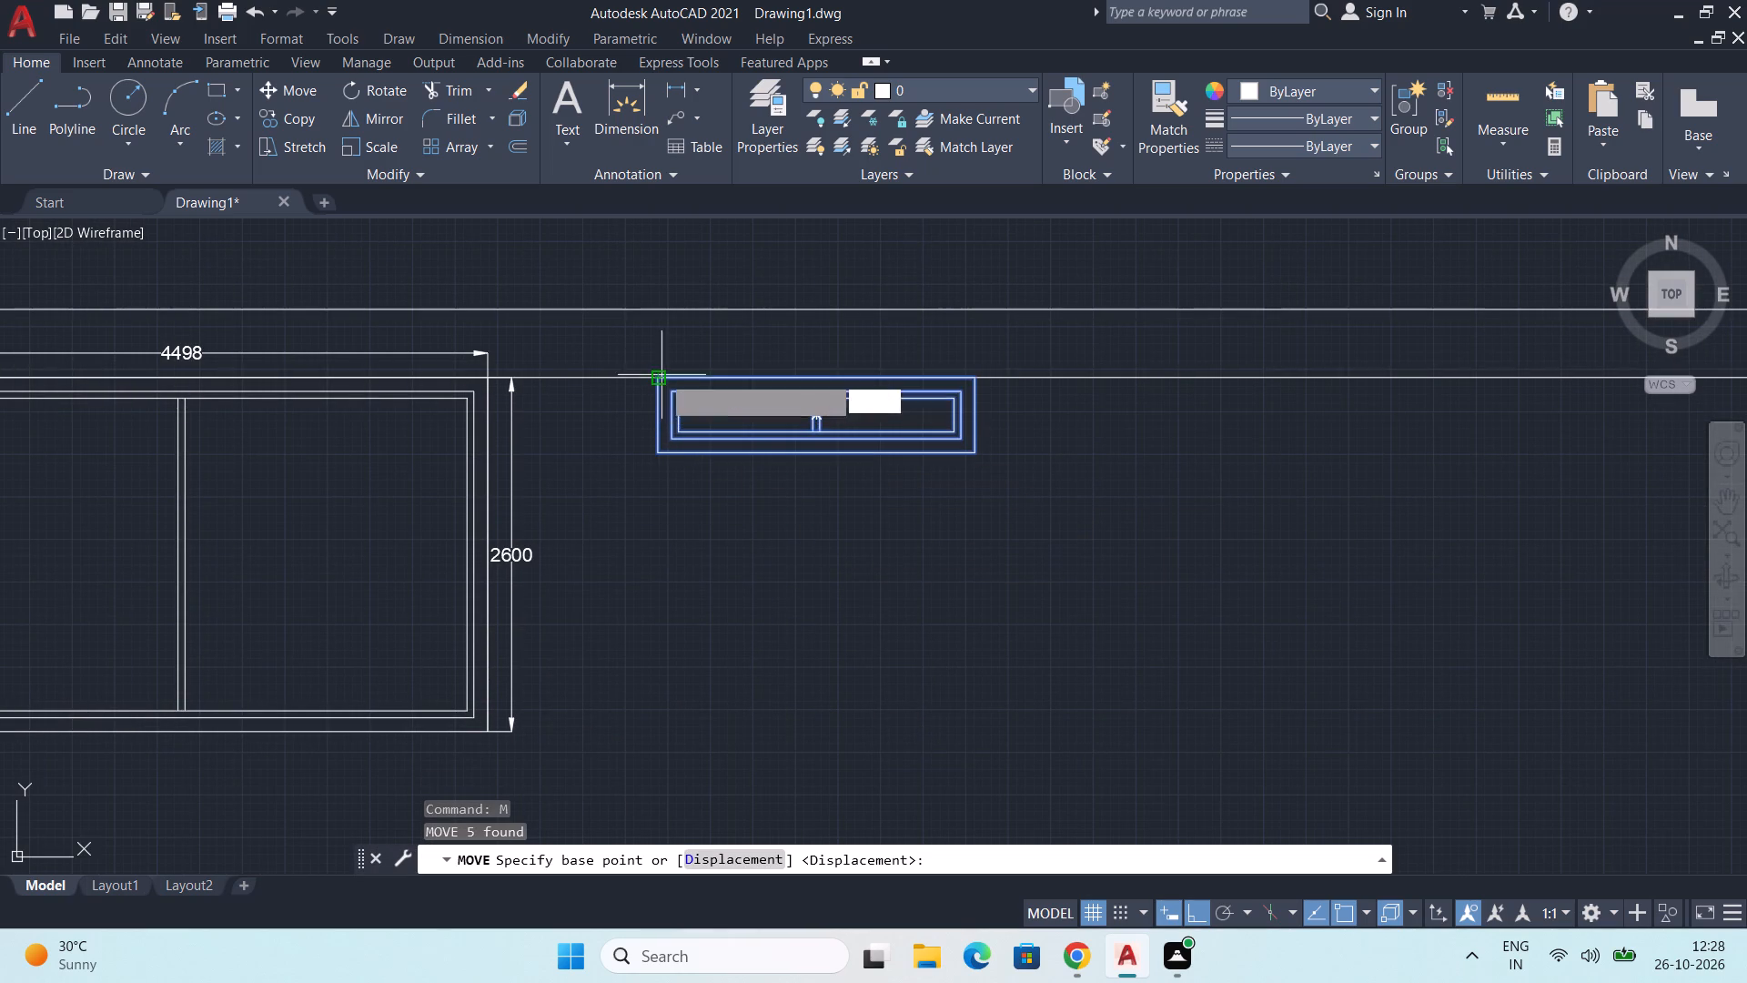
left_click_drag(661, 375, 672, 379)
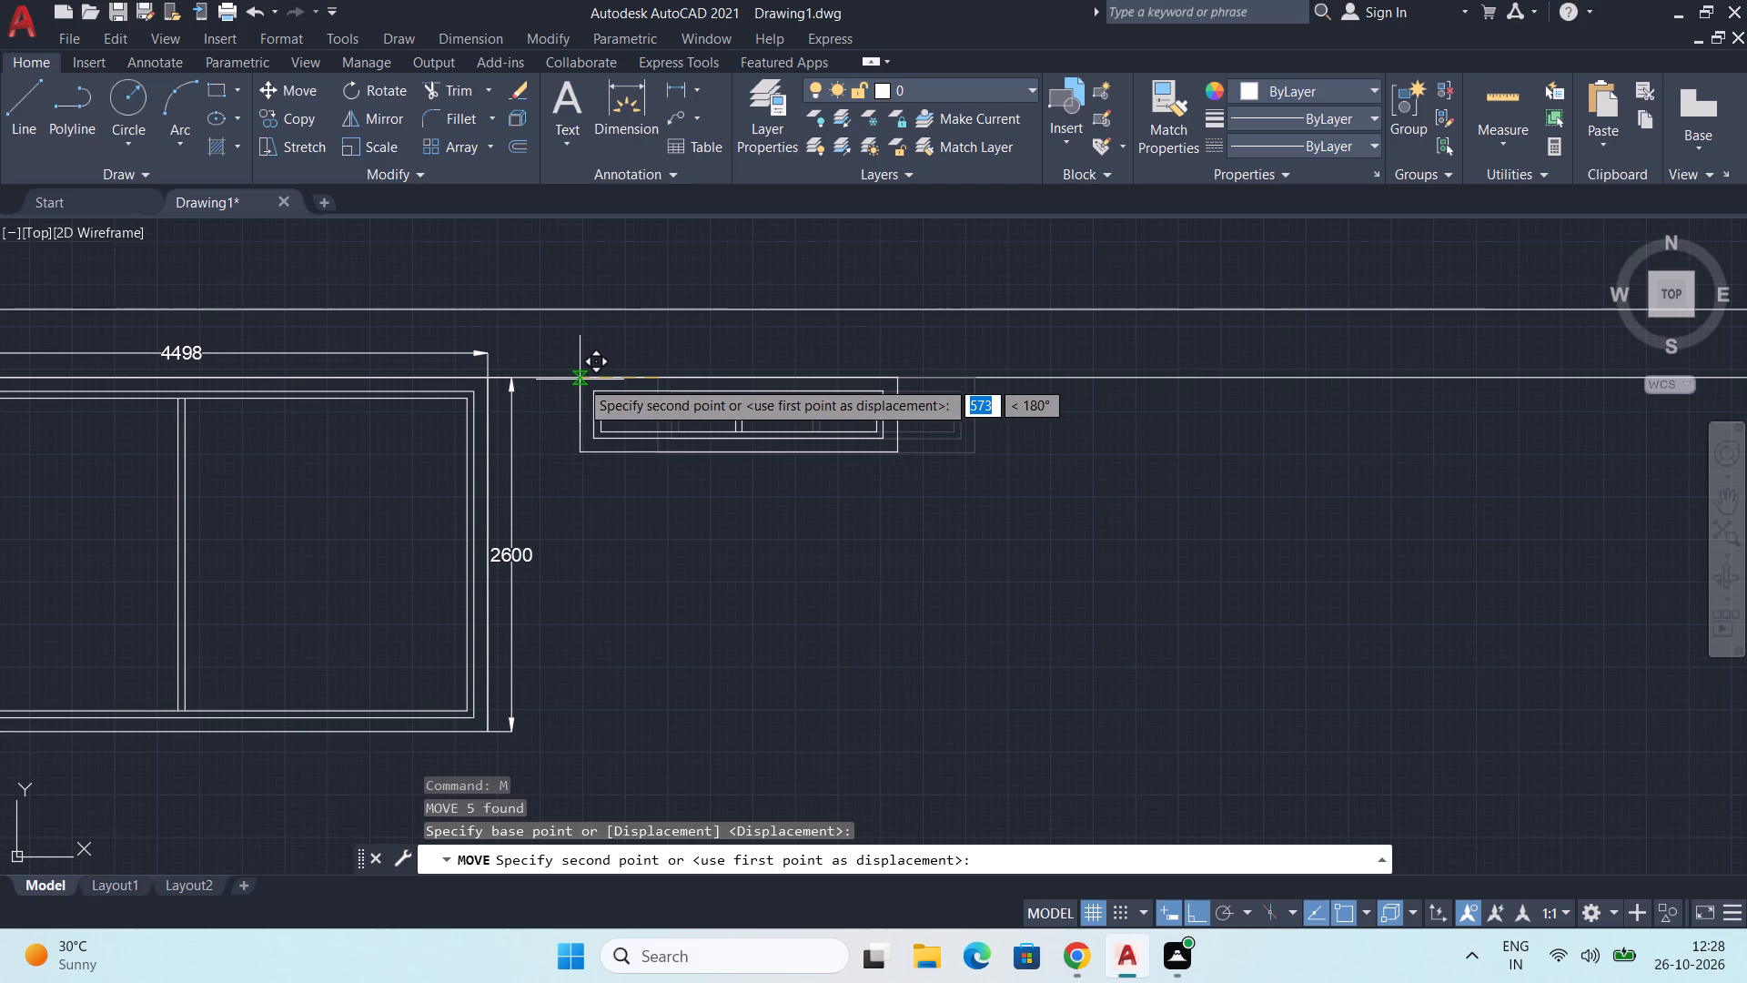
left_click(580, 380)
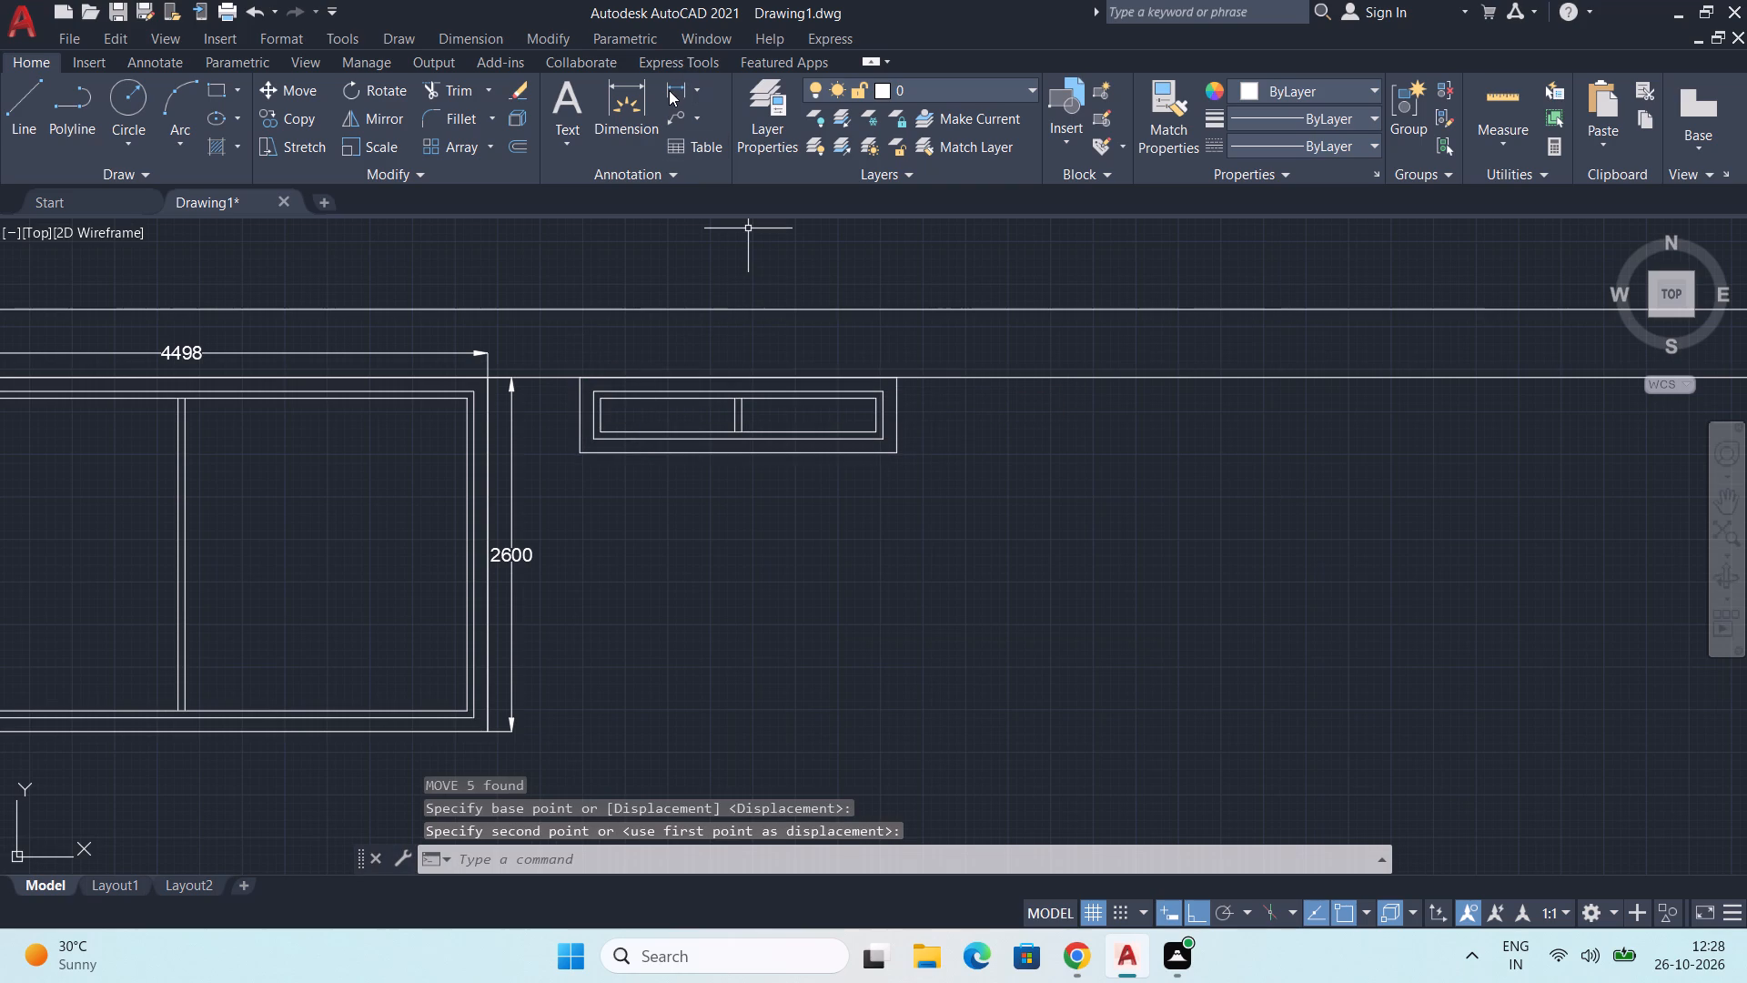
Add a horizontal linear dimension for the small framed rectangle's overall width, just above its top edge.
left_click(669, 90)
scroll(591, 406, "up", 3)
scroll(550, 319, "up", 1)
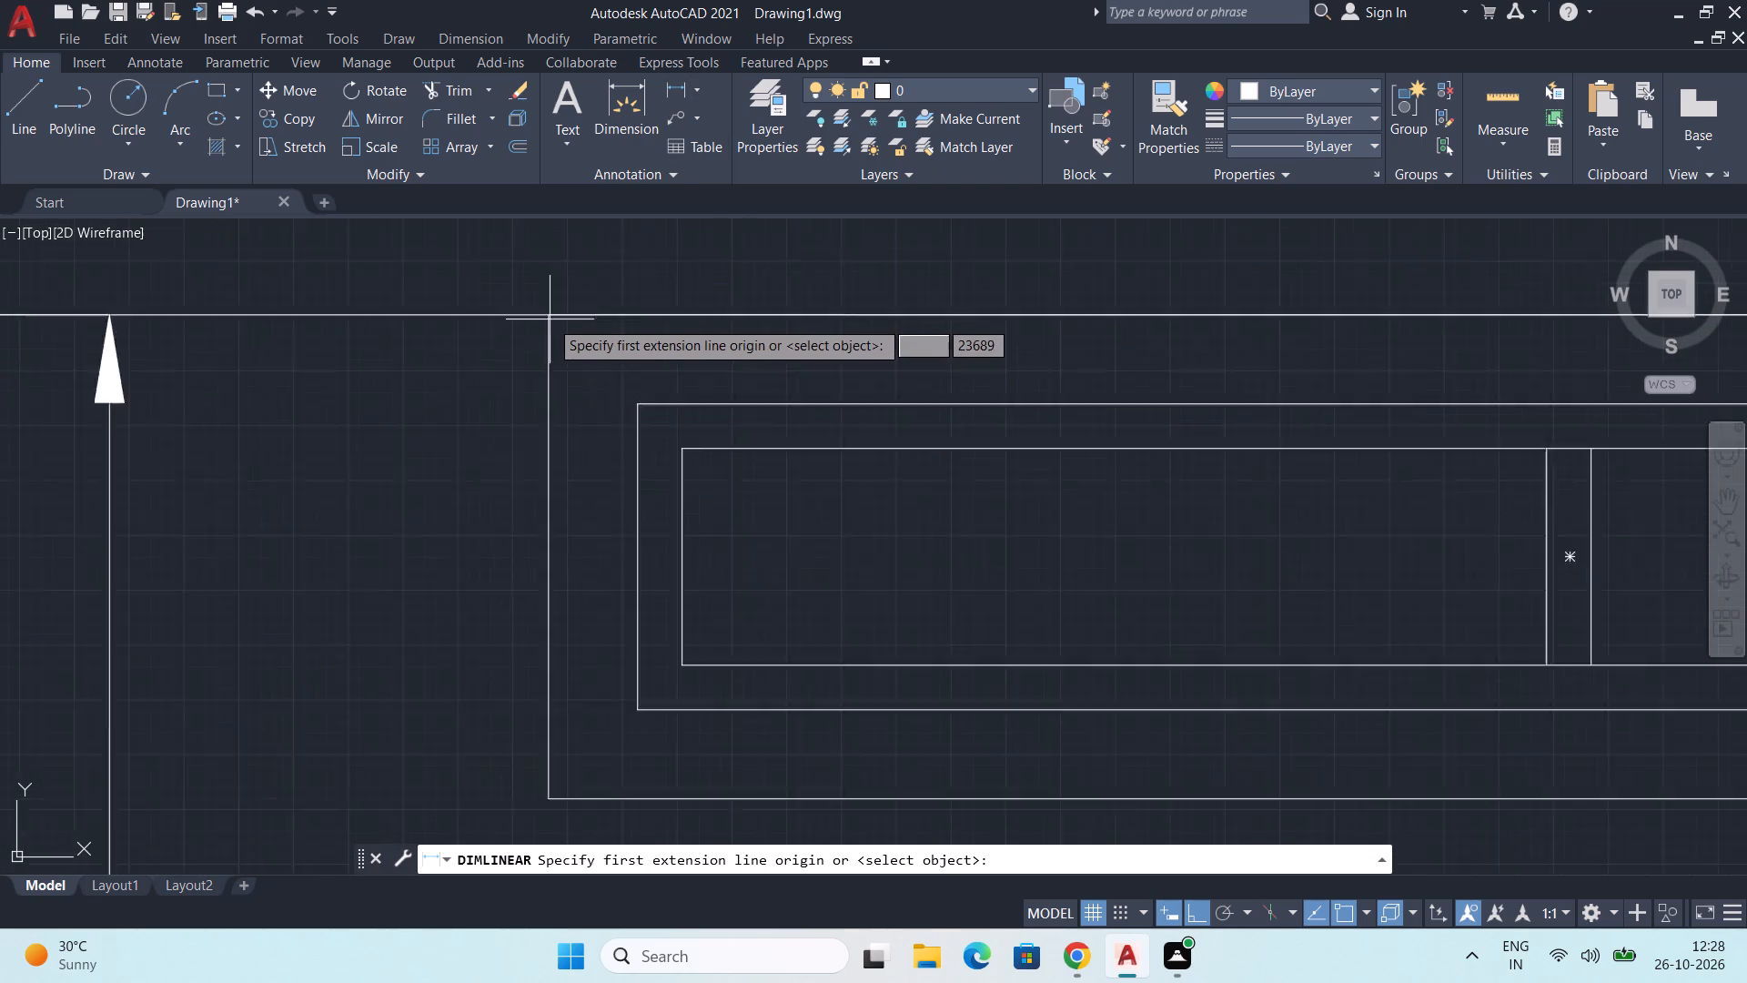
scroll(550, 319, "up", 6)
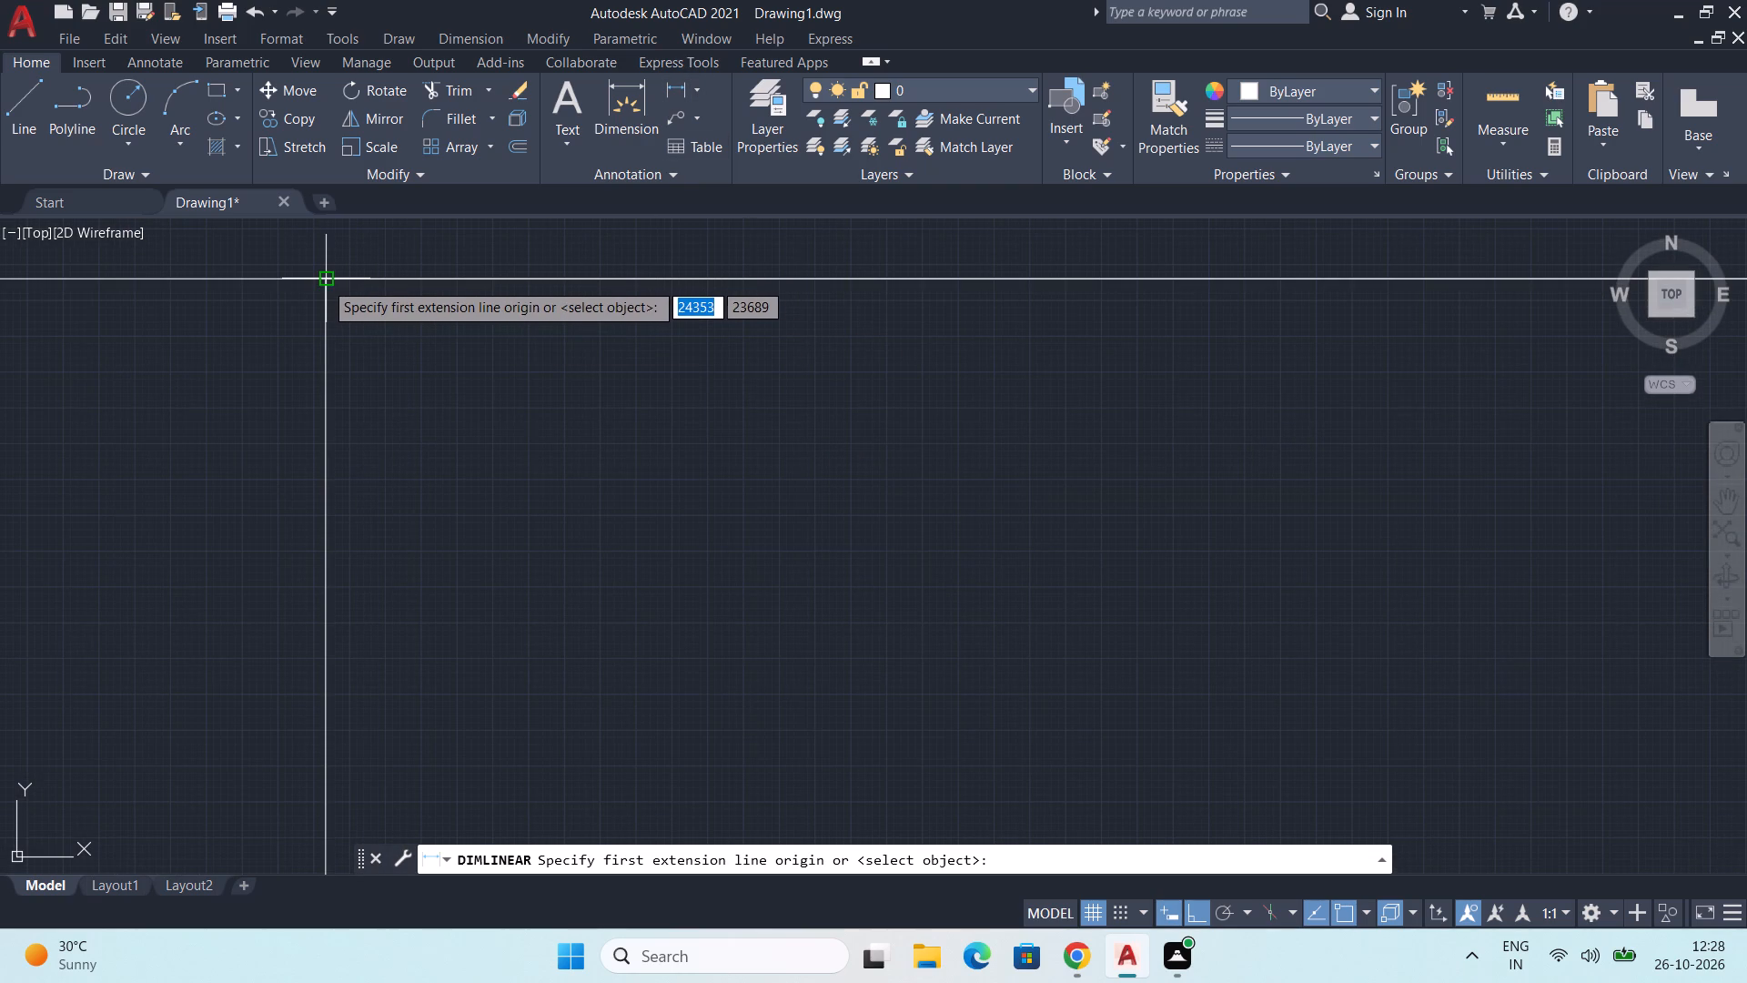
left_click(325, 279)
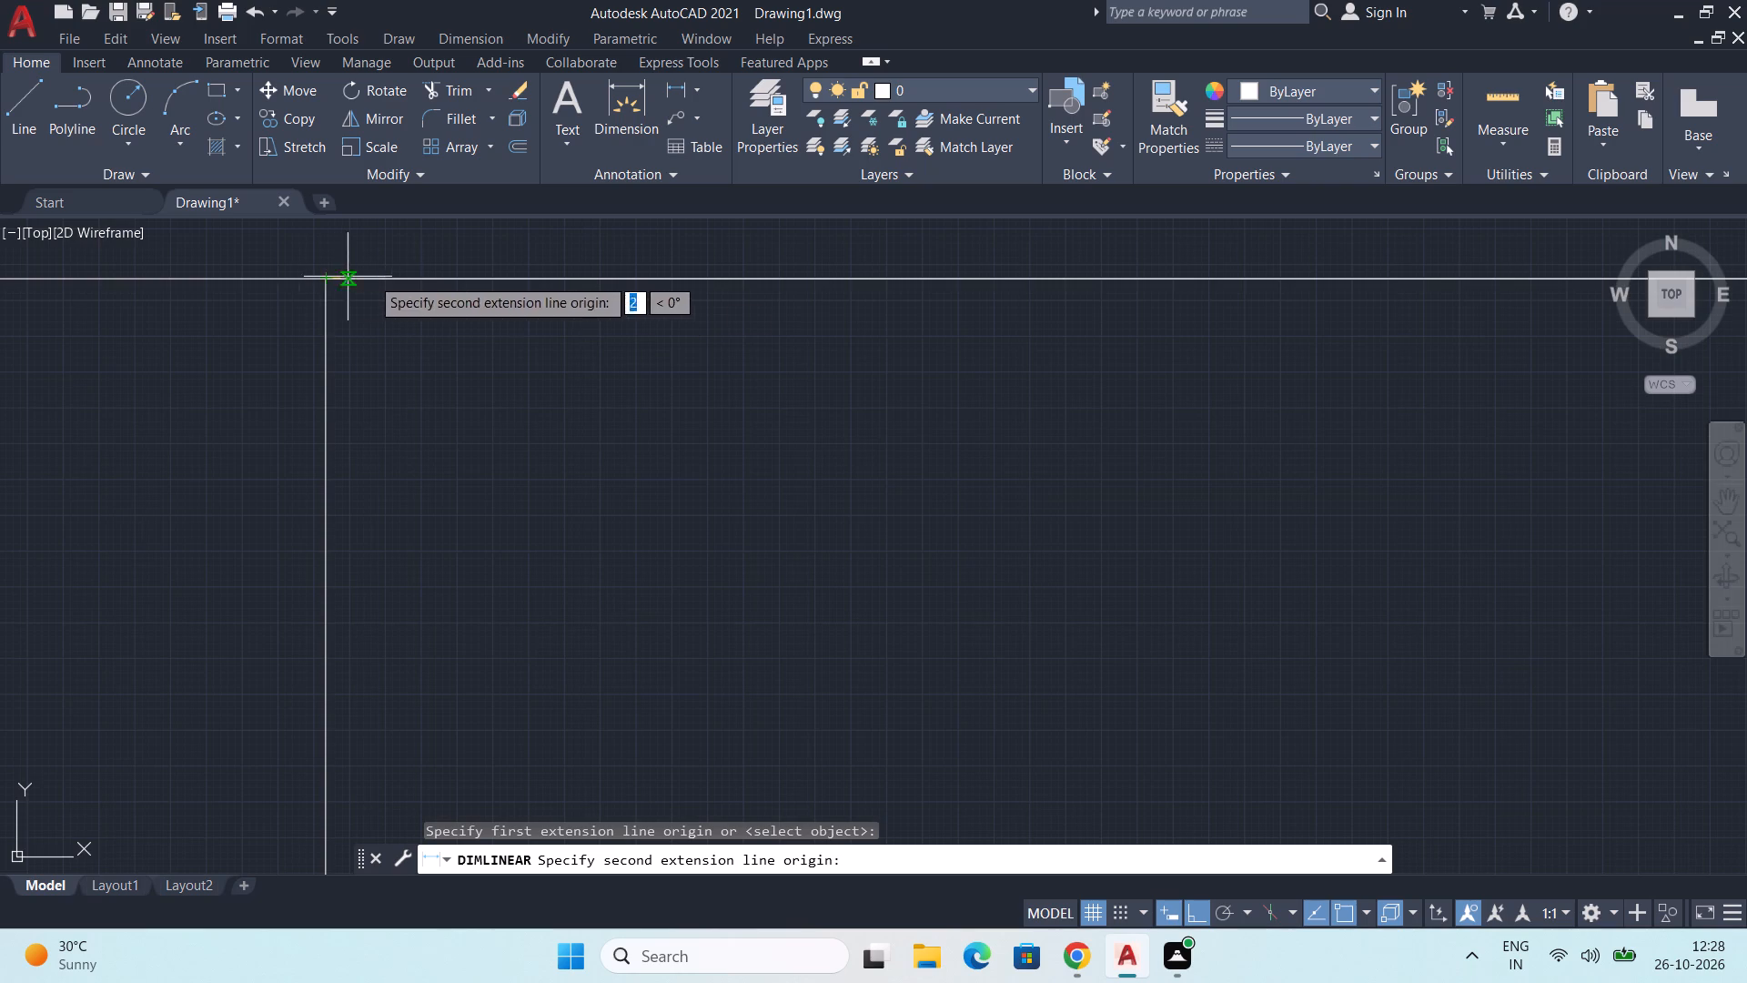
scroll(435, 291, "down", 6)
middle_click_drag(877, 355, 375, 437)
scroll(439, 386, "down", 2)
middle_click_drag(831, 426, 701, 461)
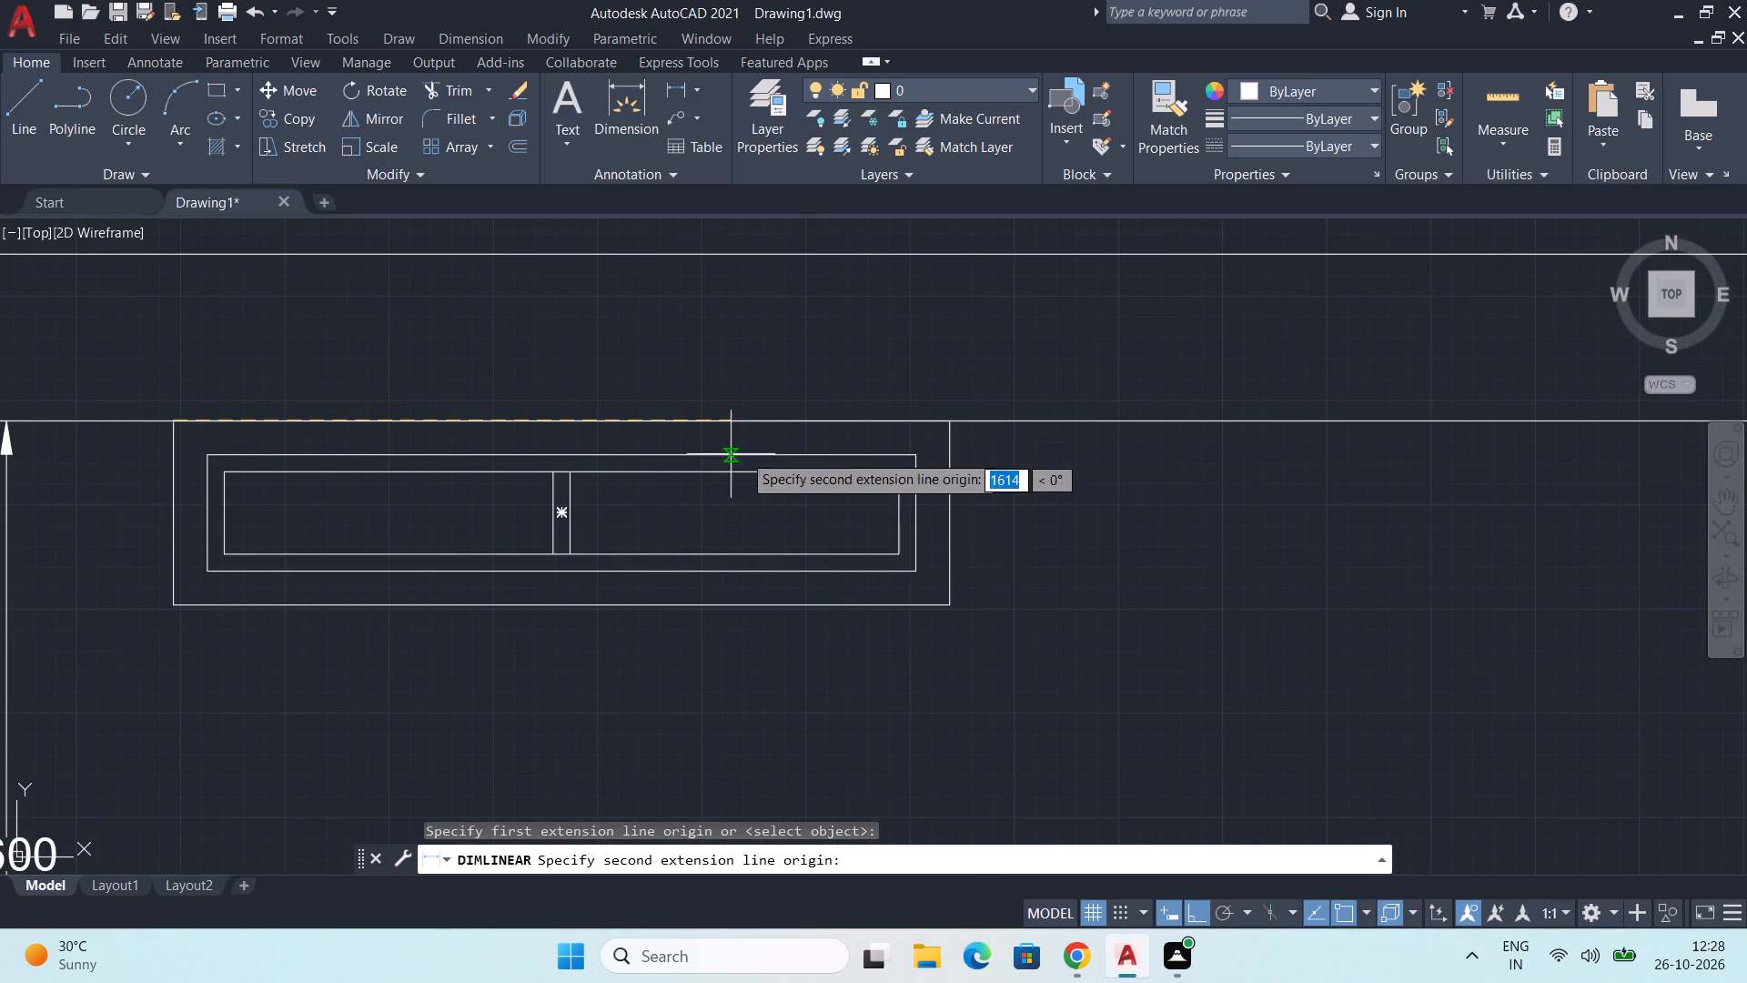
left_click(952, 416)
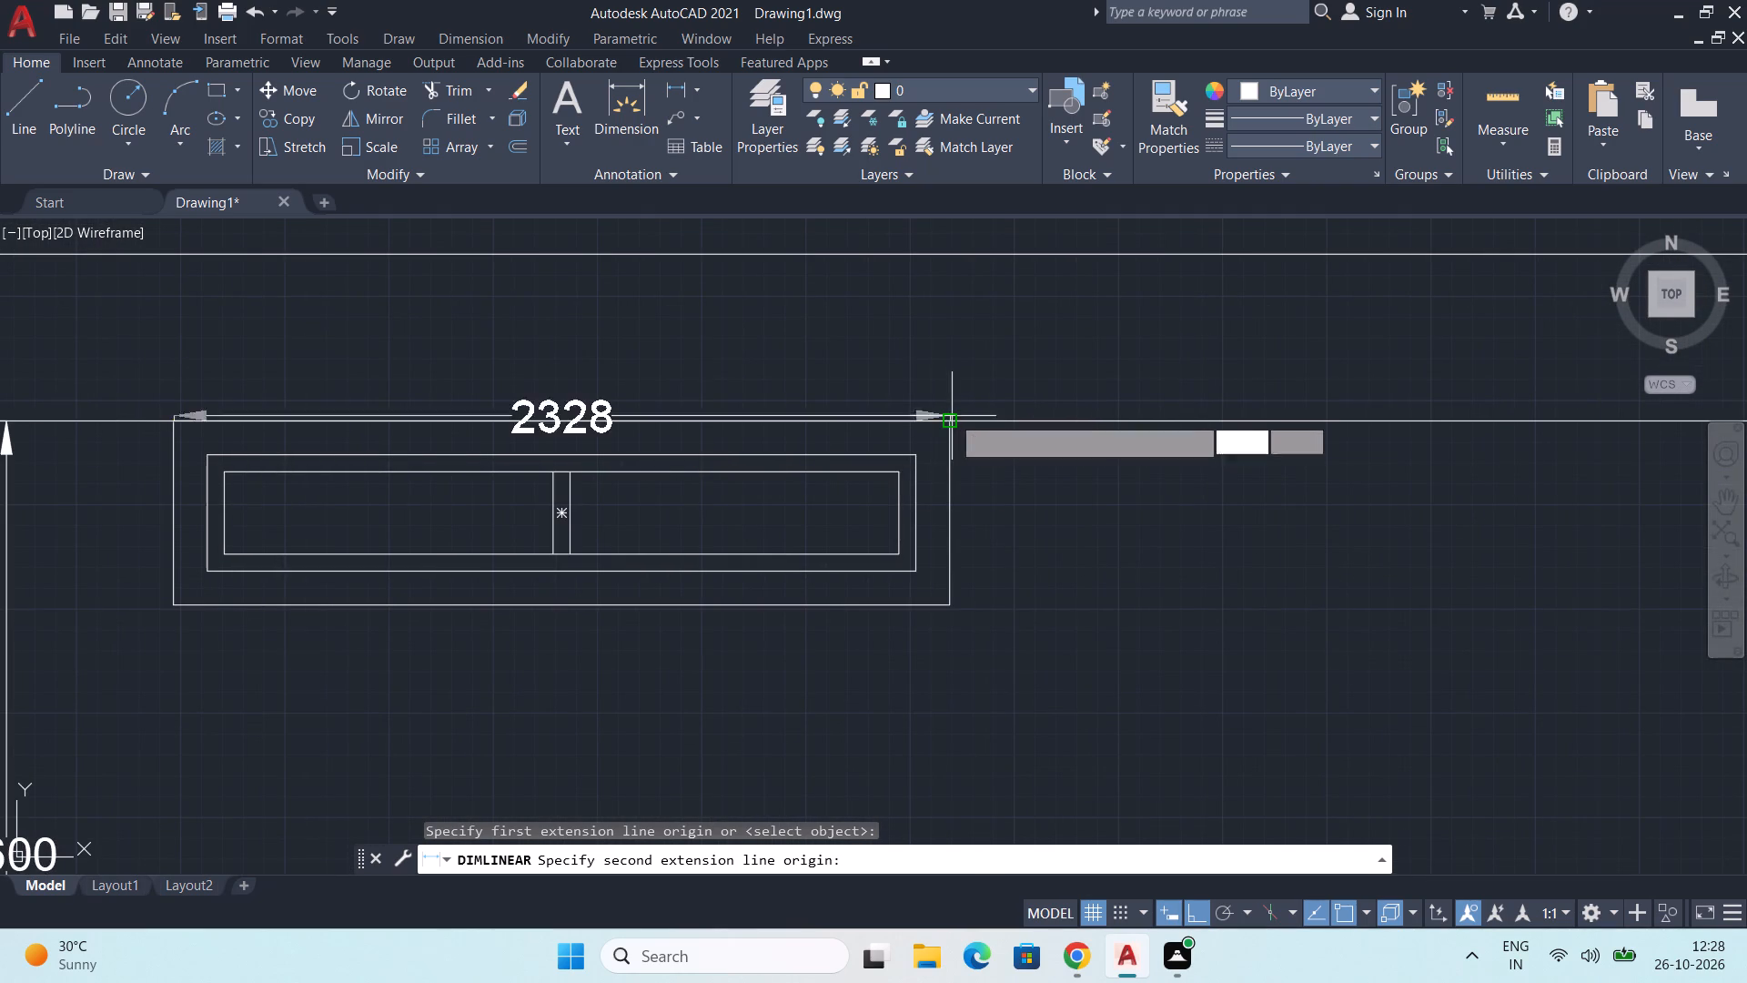
left_click(950, 386)
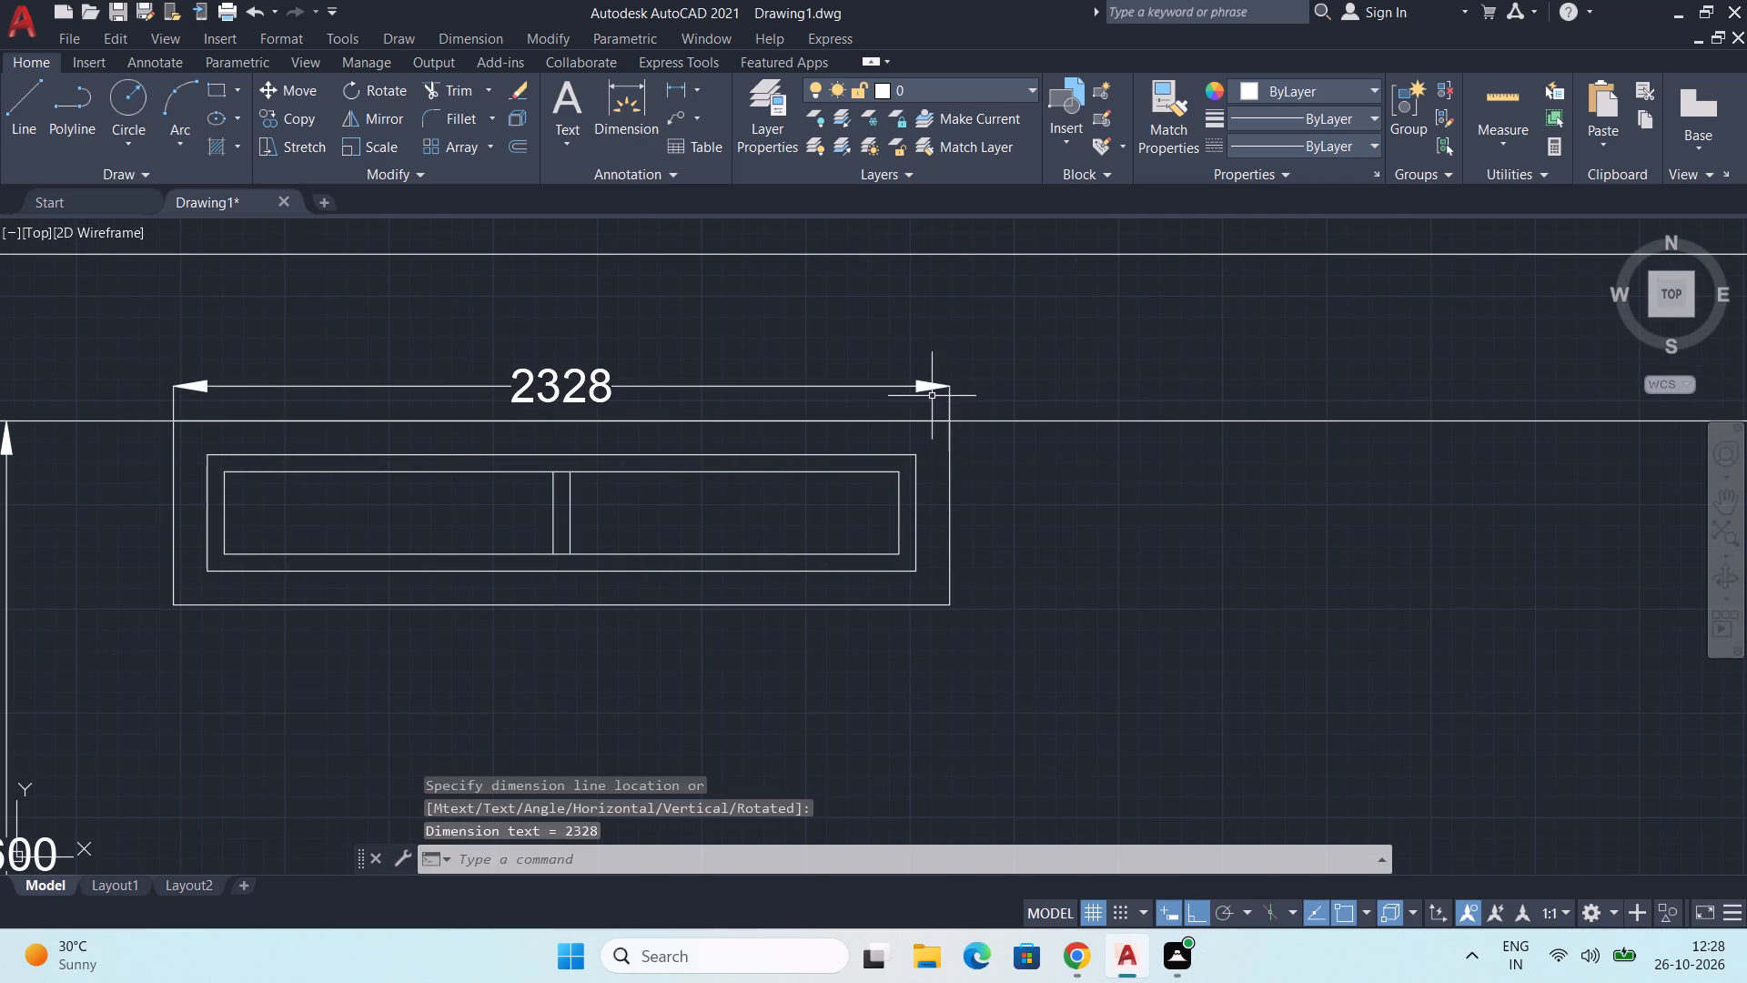
Add a vertical linear dimension for the small framed rectangle's overall height, just outside its right edge.
key("space")
left_click(951, 418)
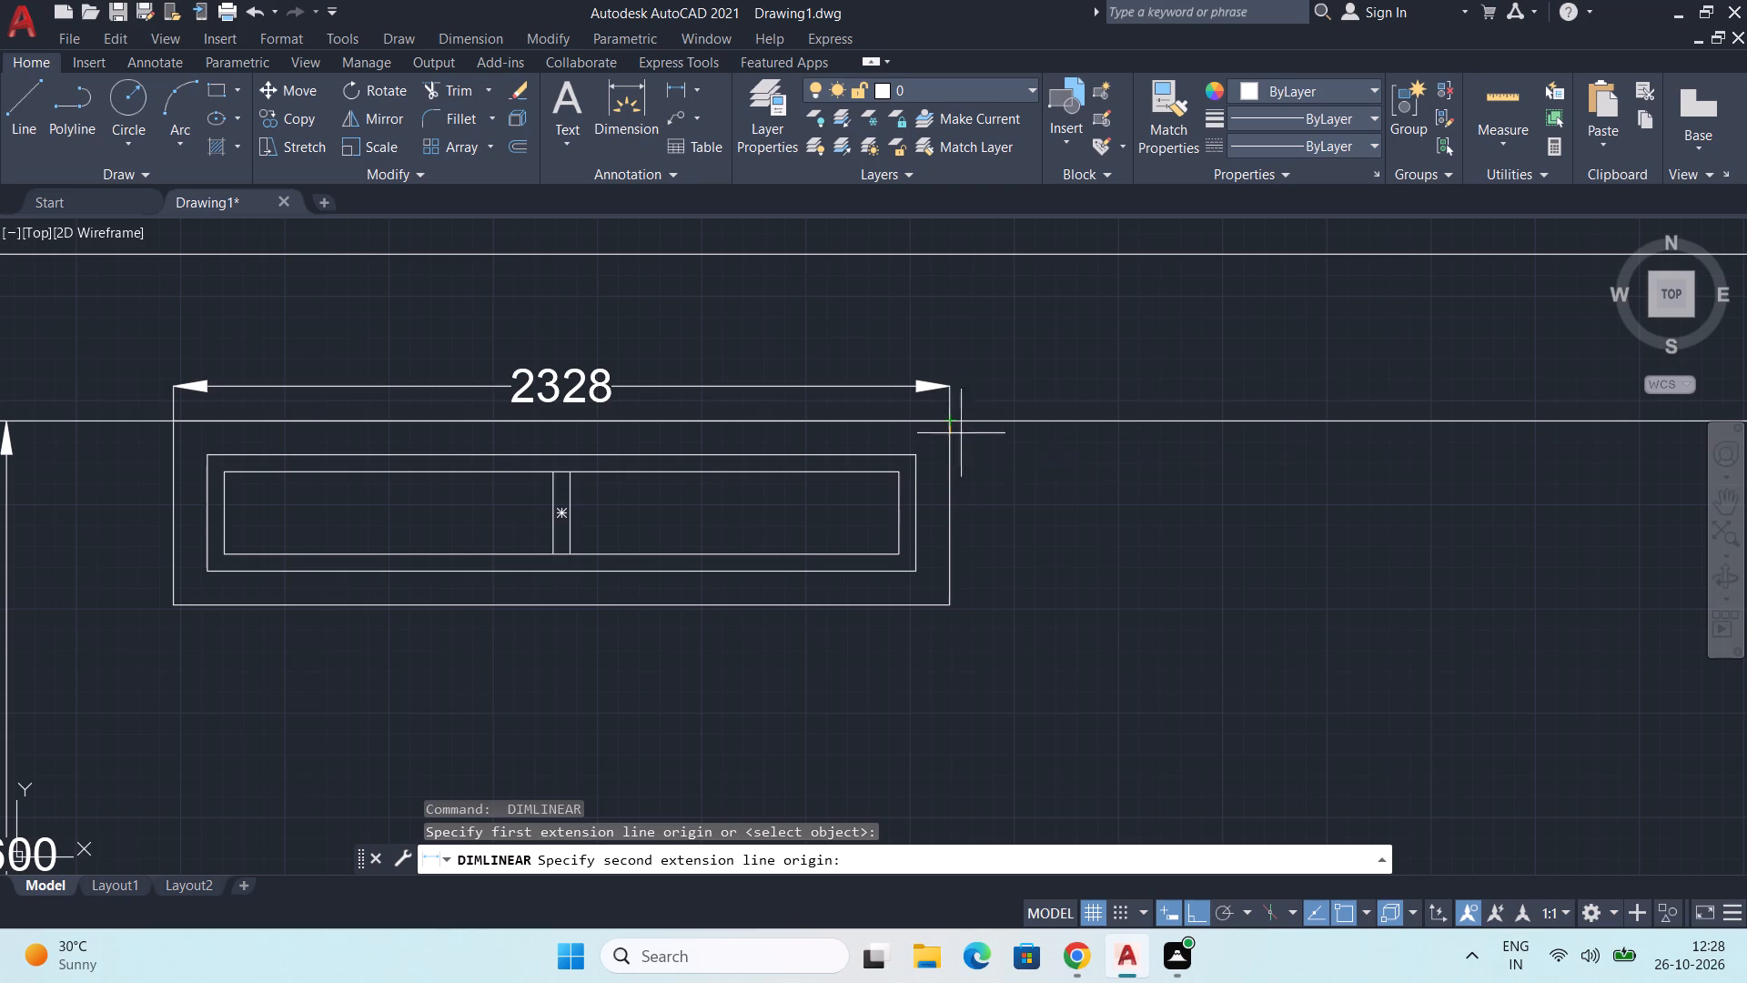
left_click(945, 603)
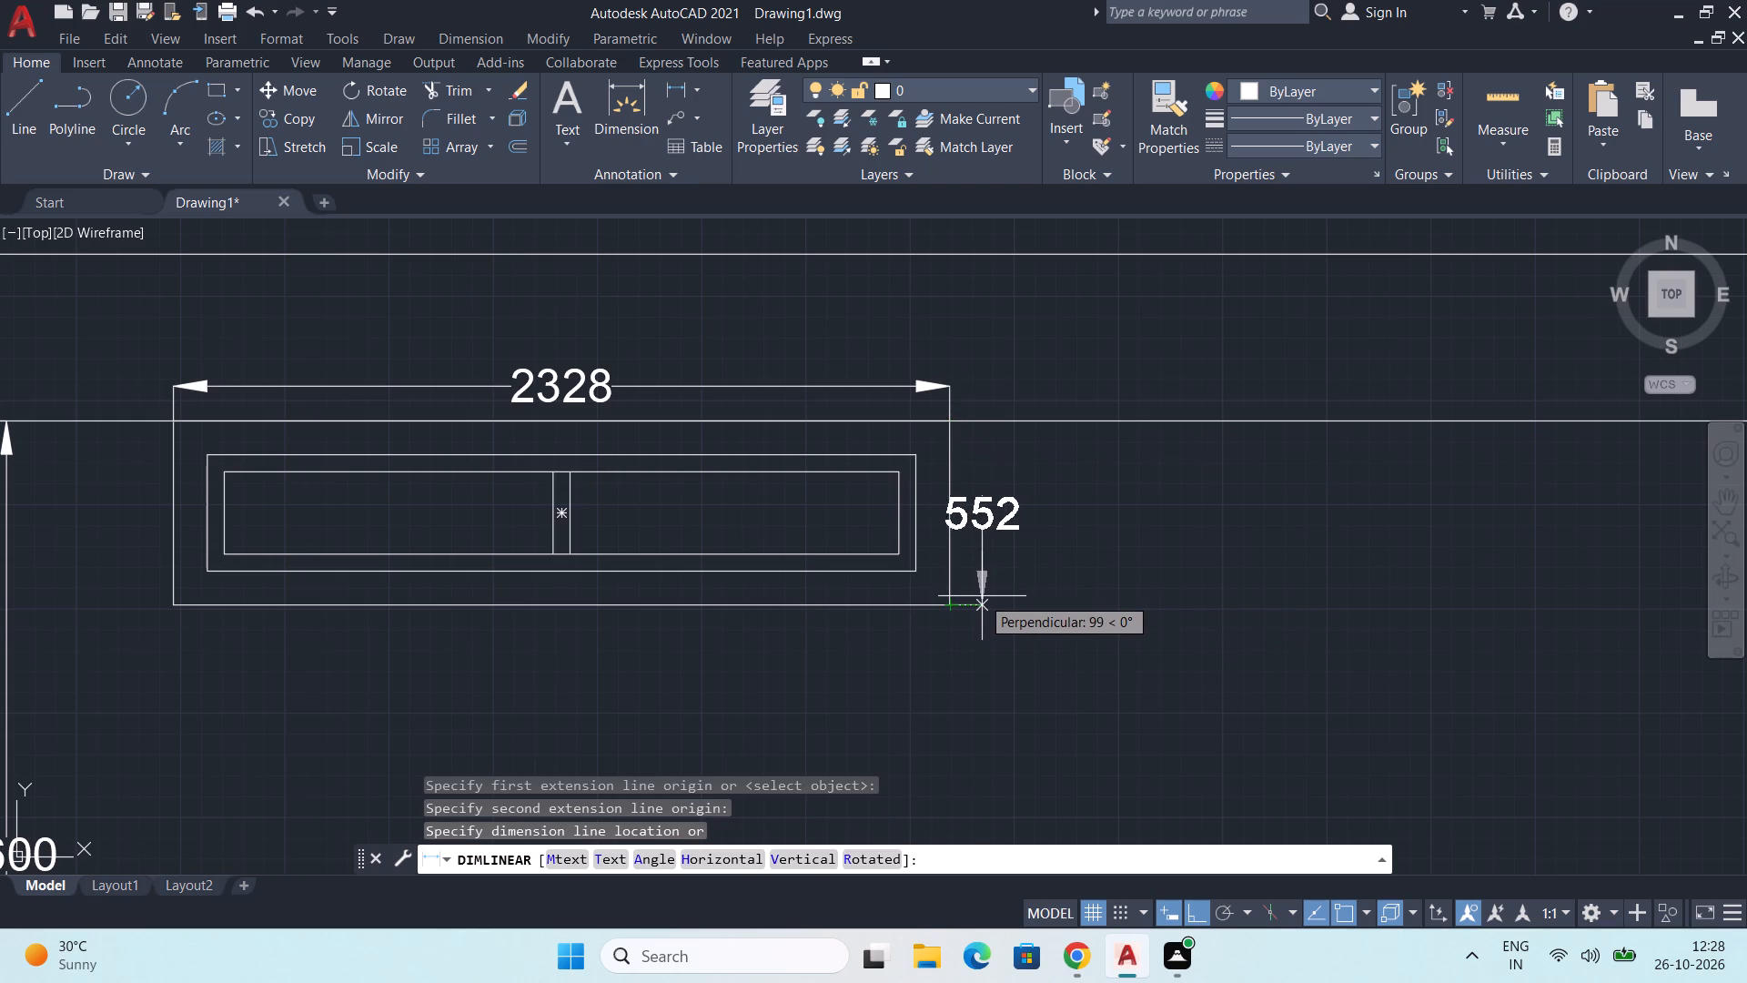
left_click(984, 596)
Modify the Standard dimension style so its text is aligned with the dimension line.
key("d")
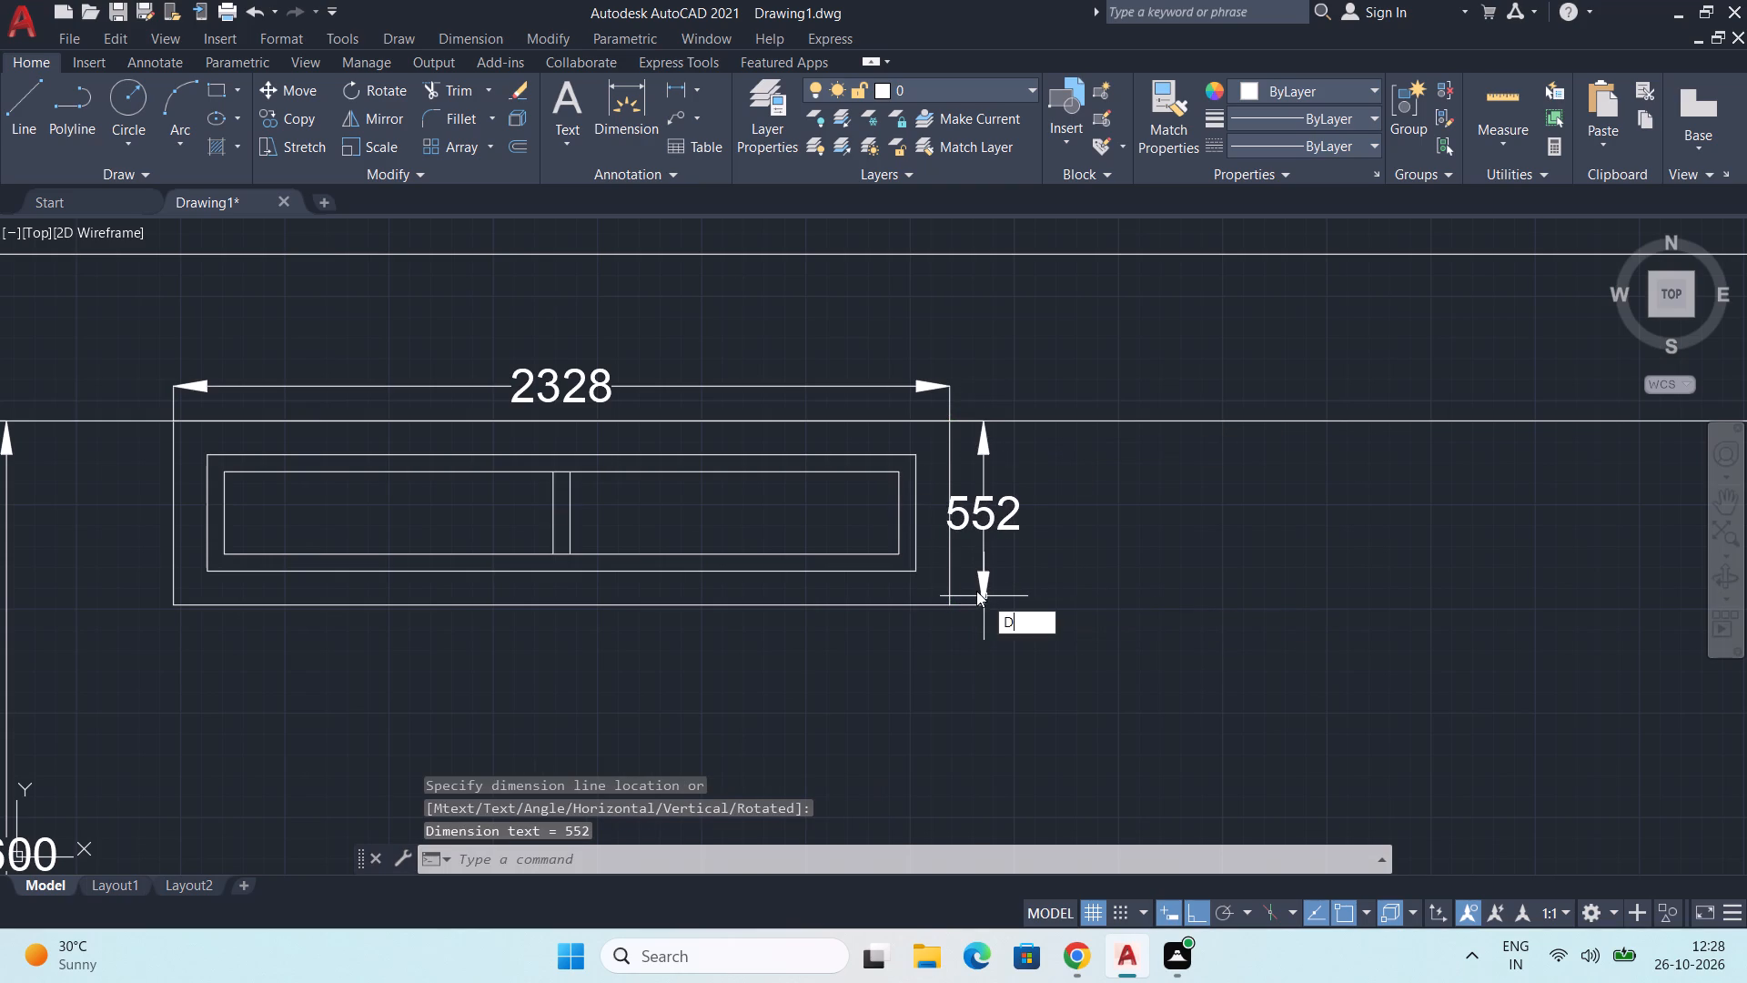
key("Return")
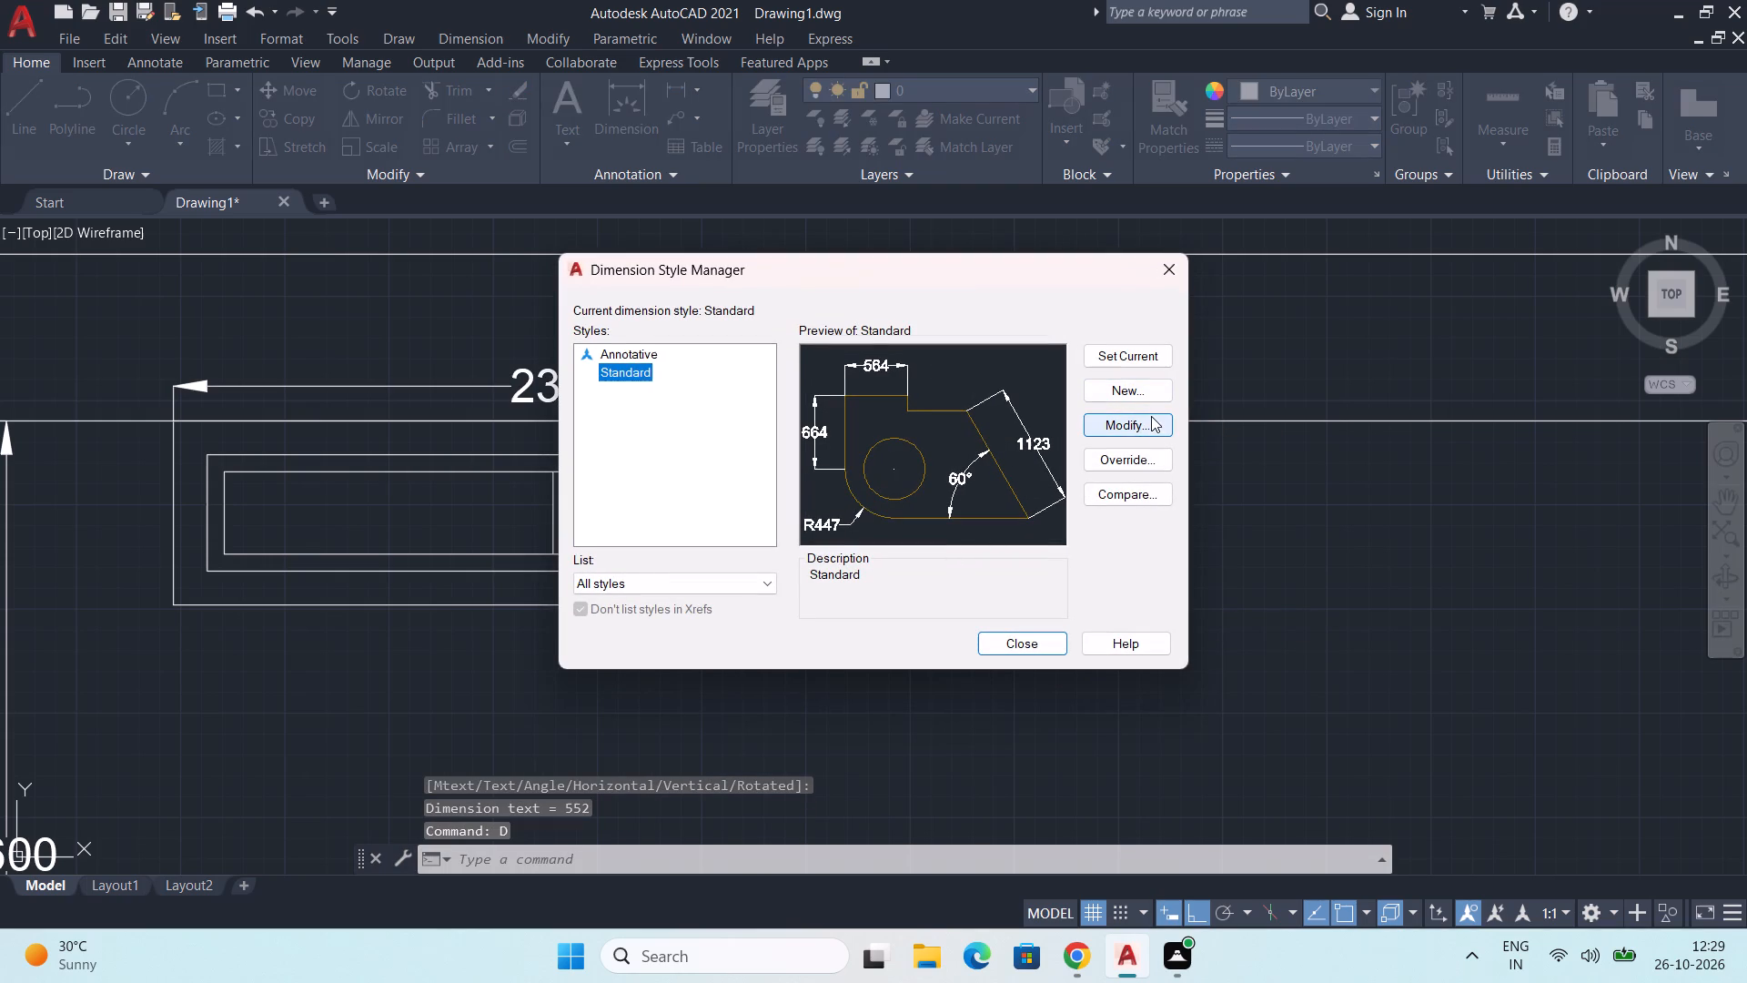
left_click(1151, 426)
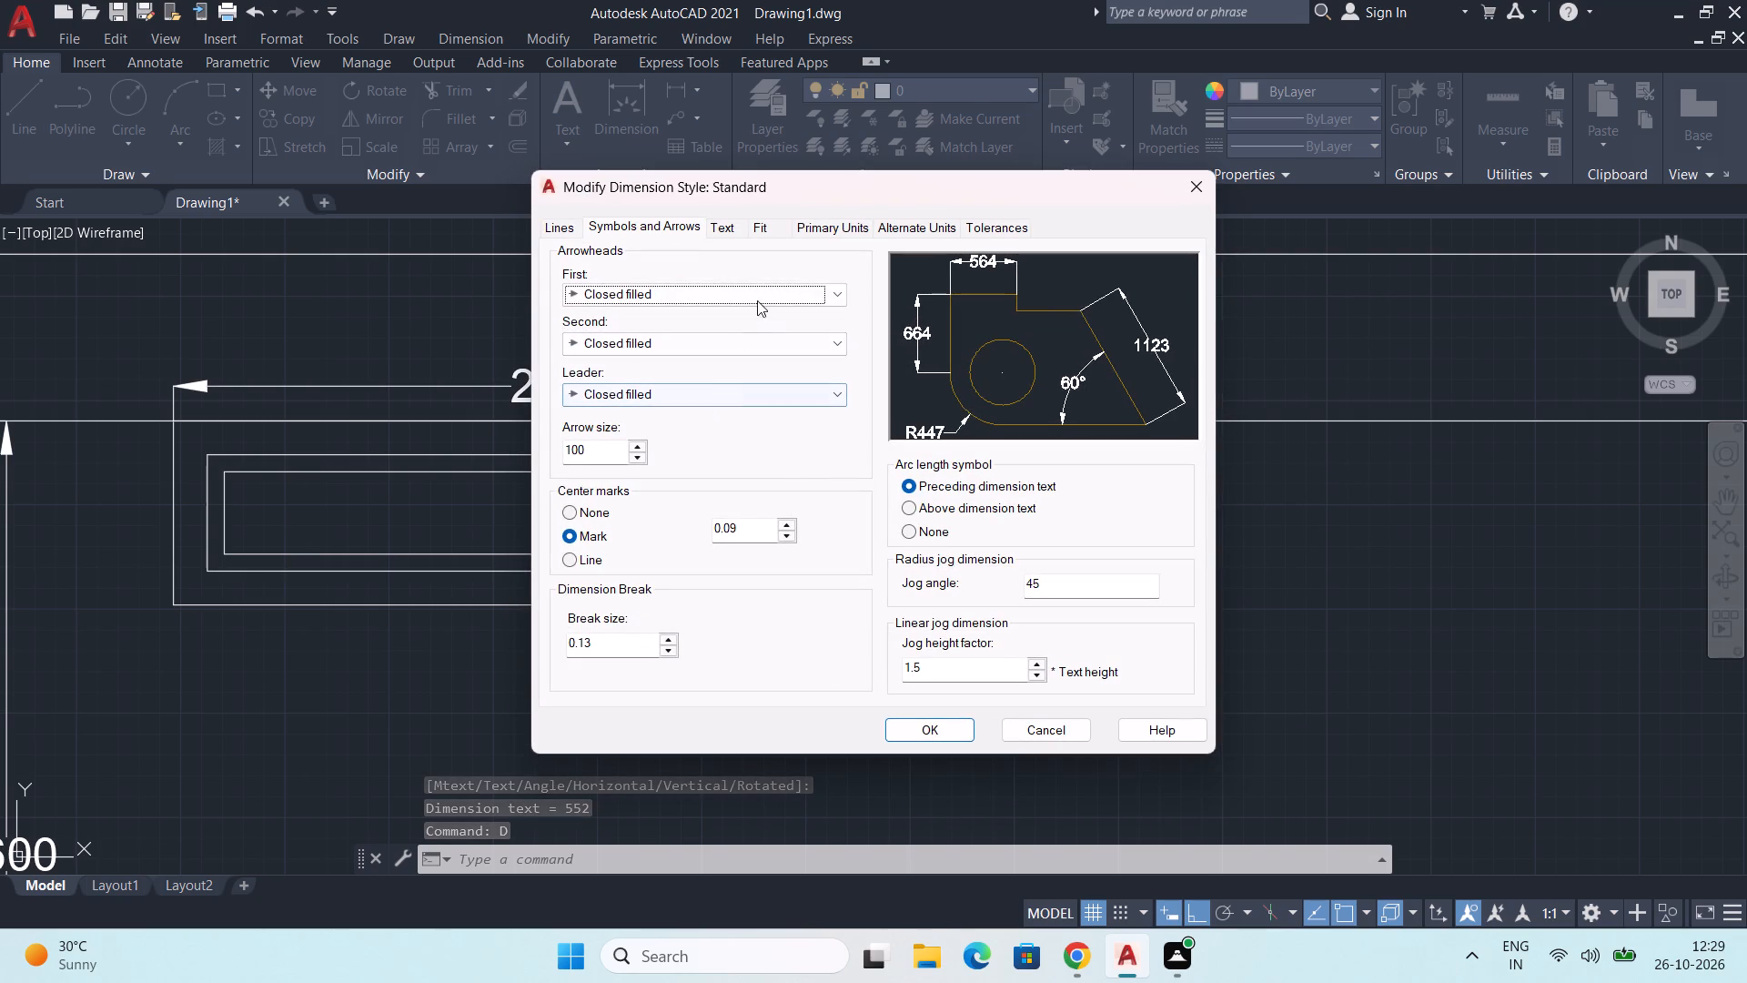
left_click(725, 225)
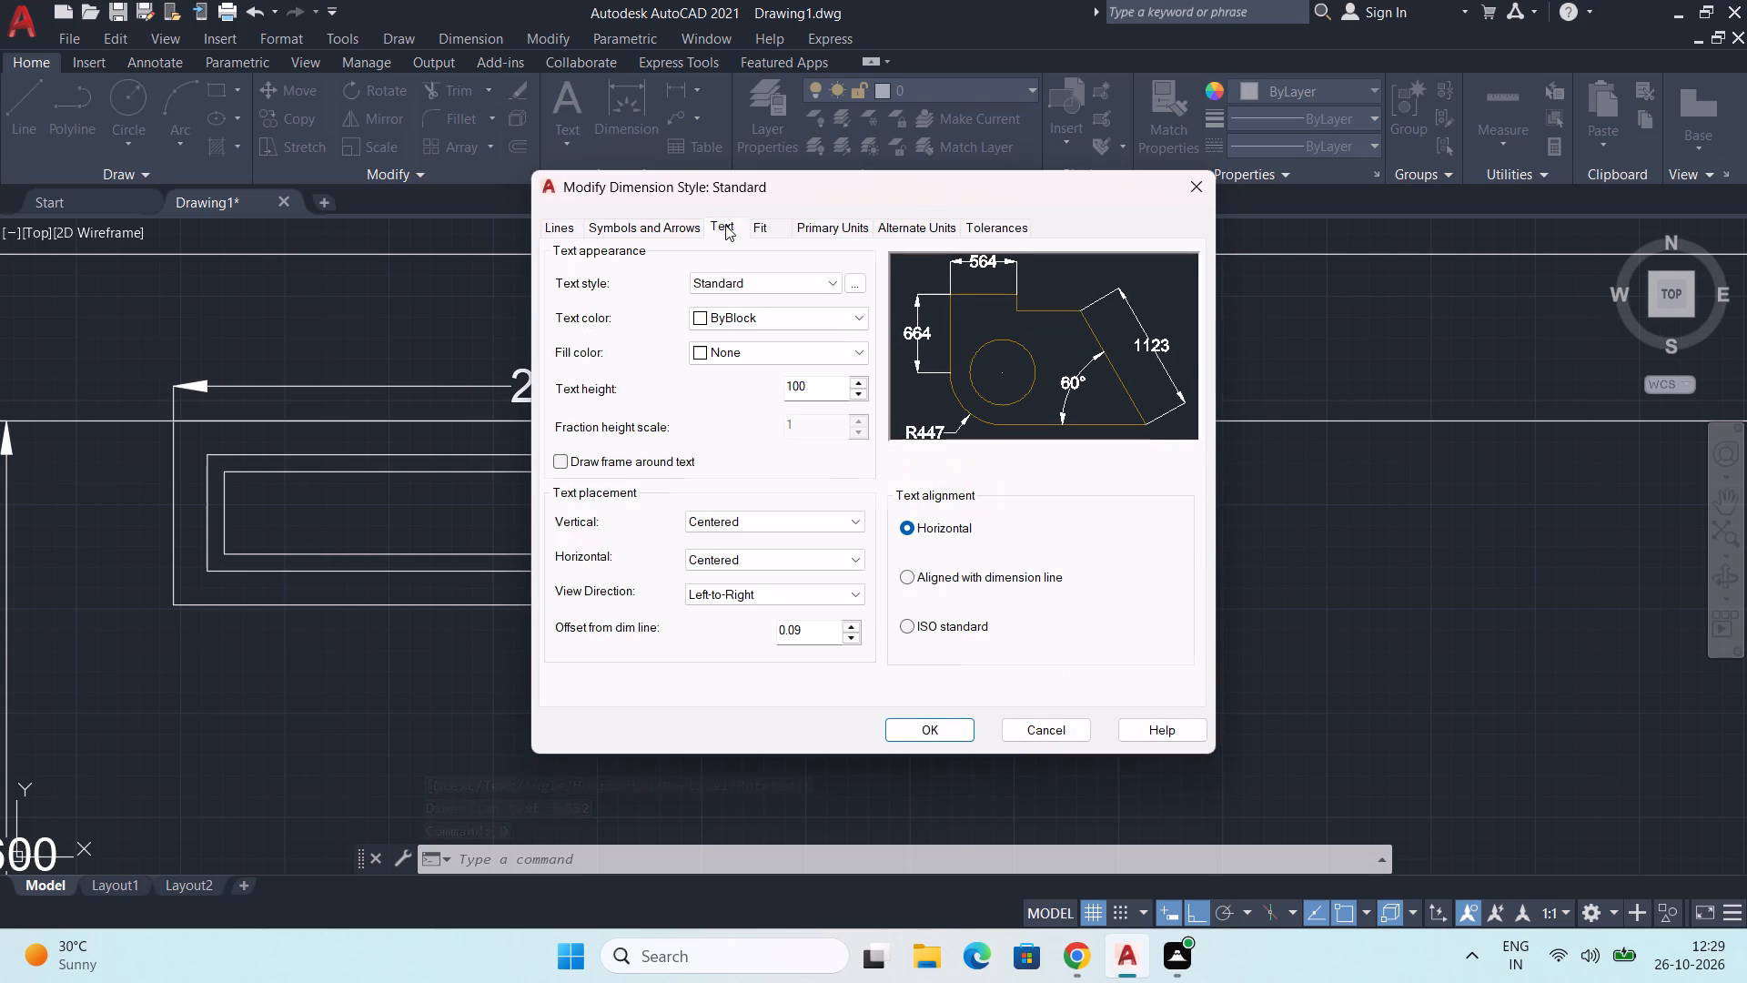
left_click(1014, 580)
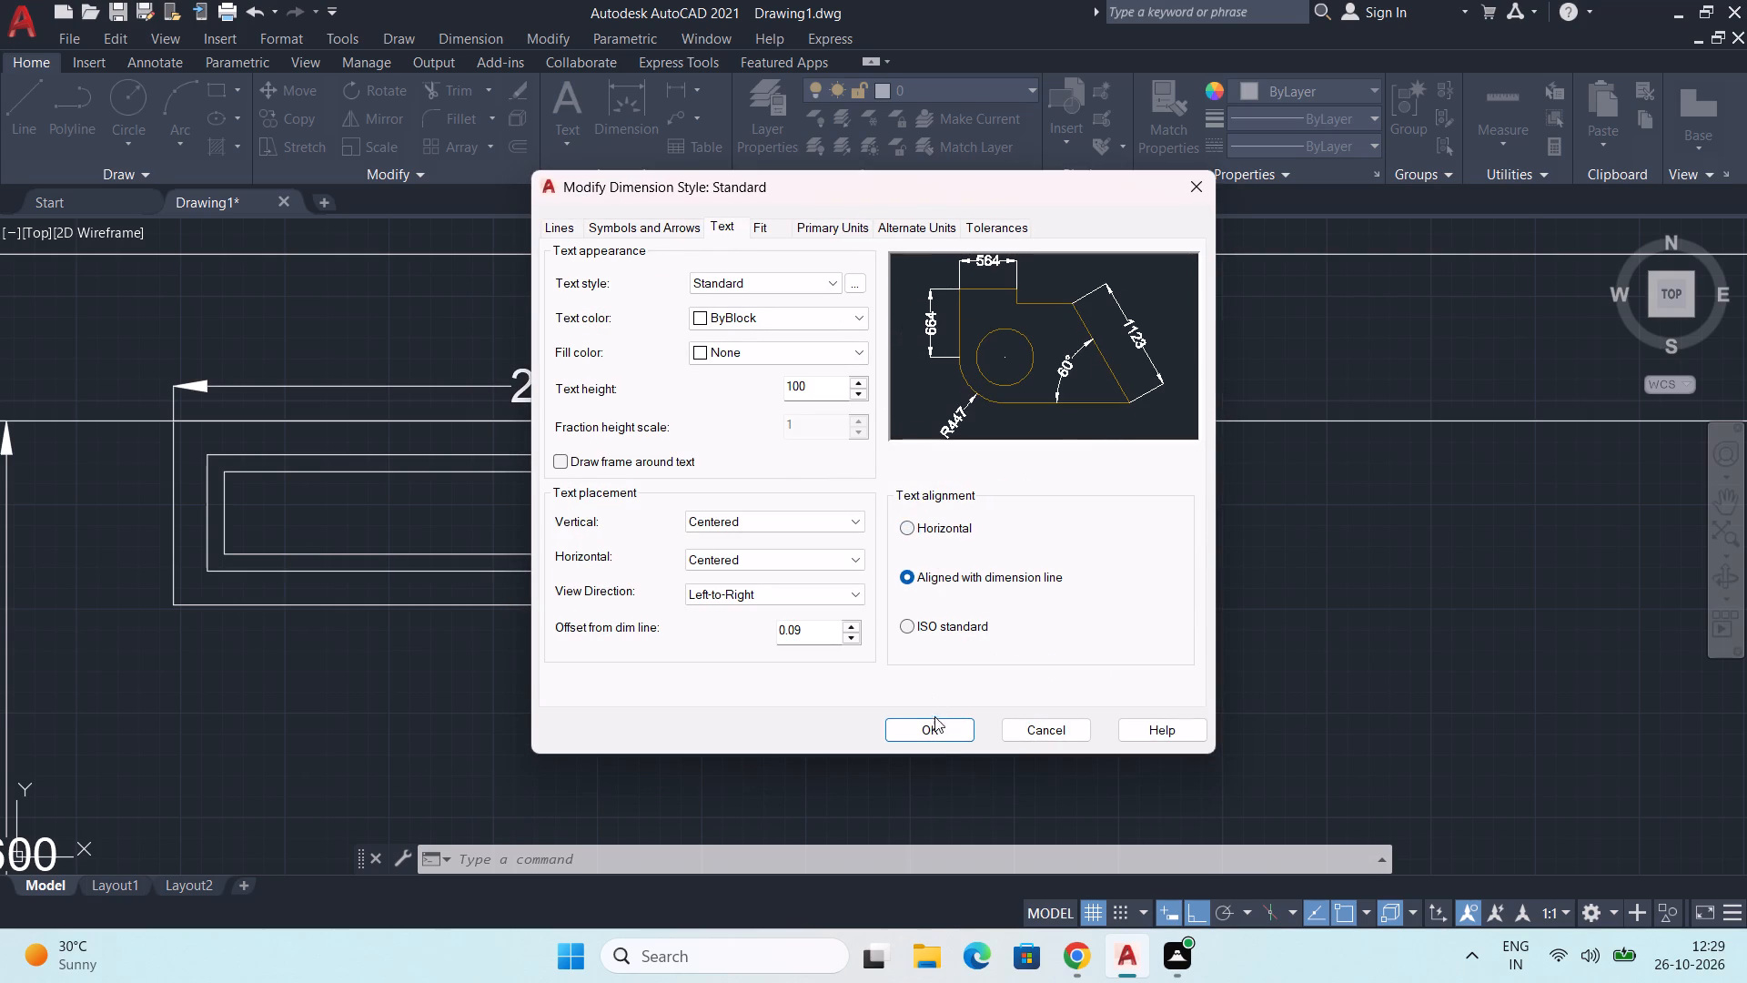
left_click(940, 730)
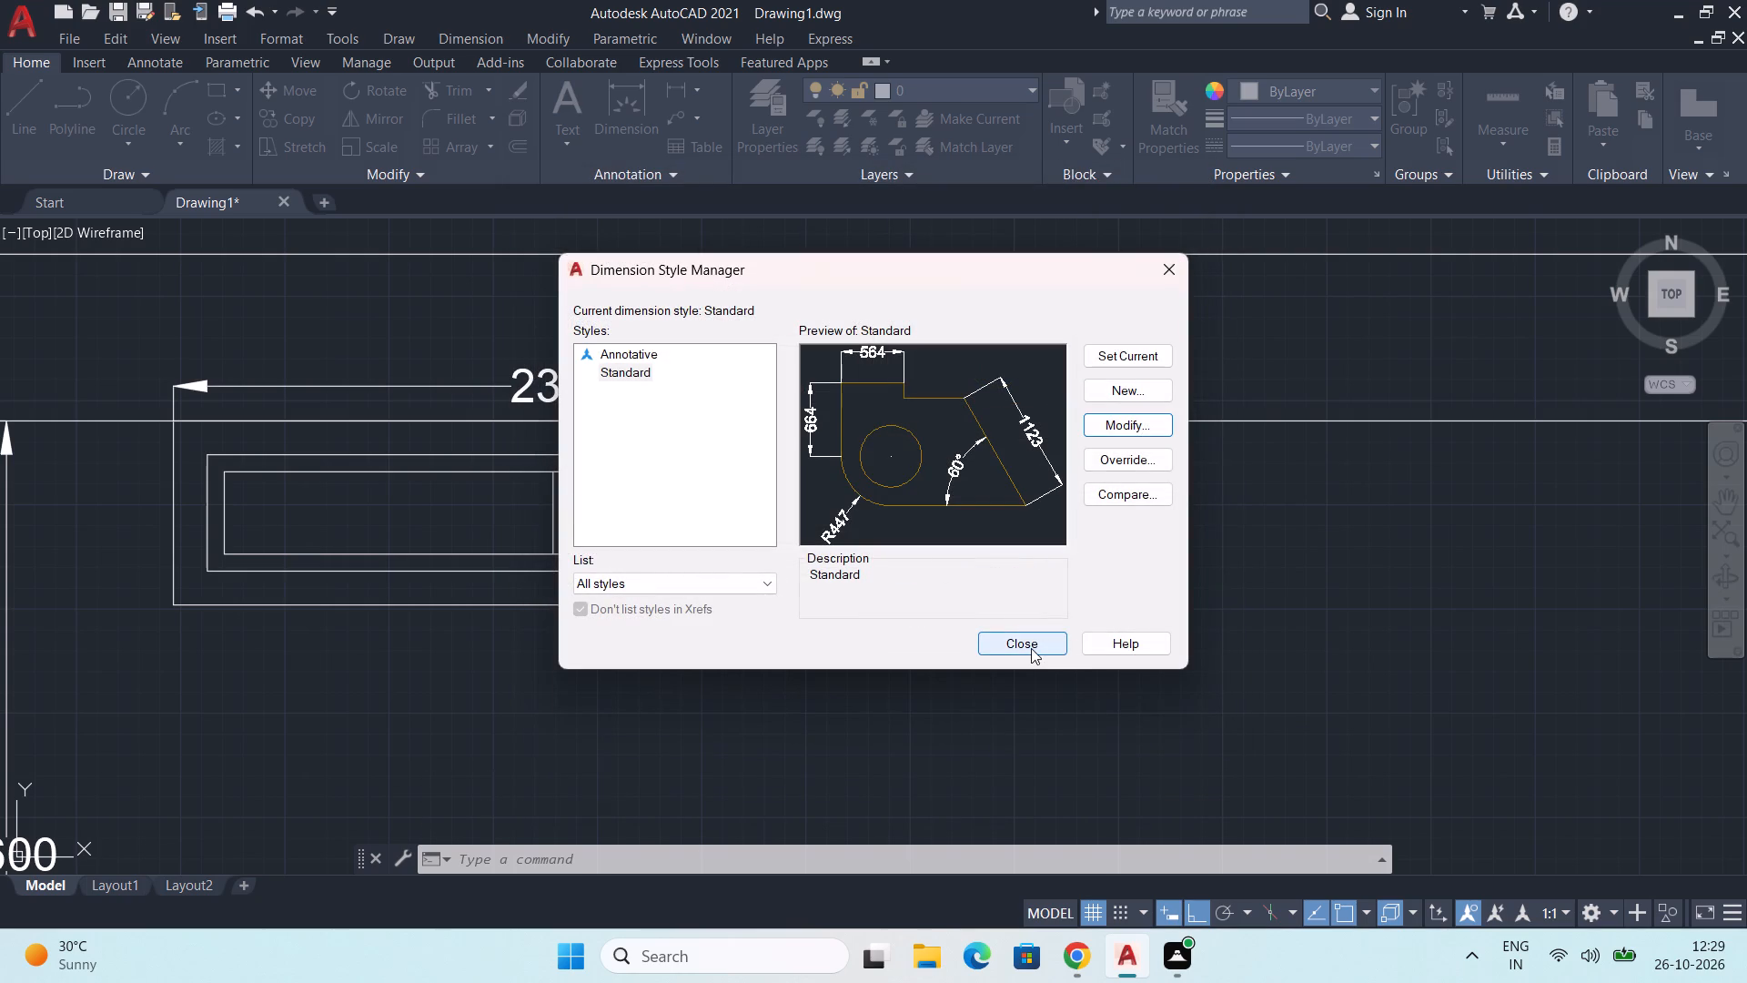
left_click(1031, 648)
Draw a 779 by 1842 mm rectangle hanging from the lower long line, a short gap right of the small framed rectangle.
scroll(635, 606, "down", 2)
middle_click_drag(678, 620, 689, 564)
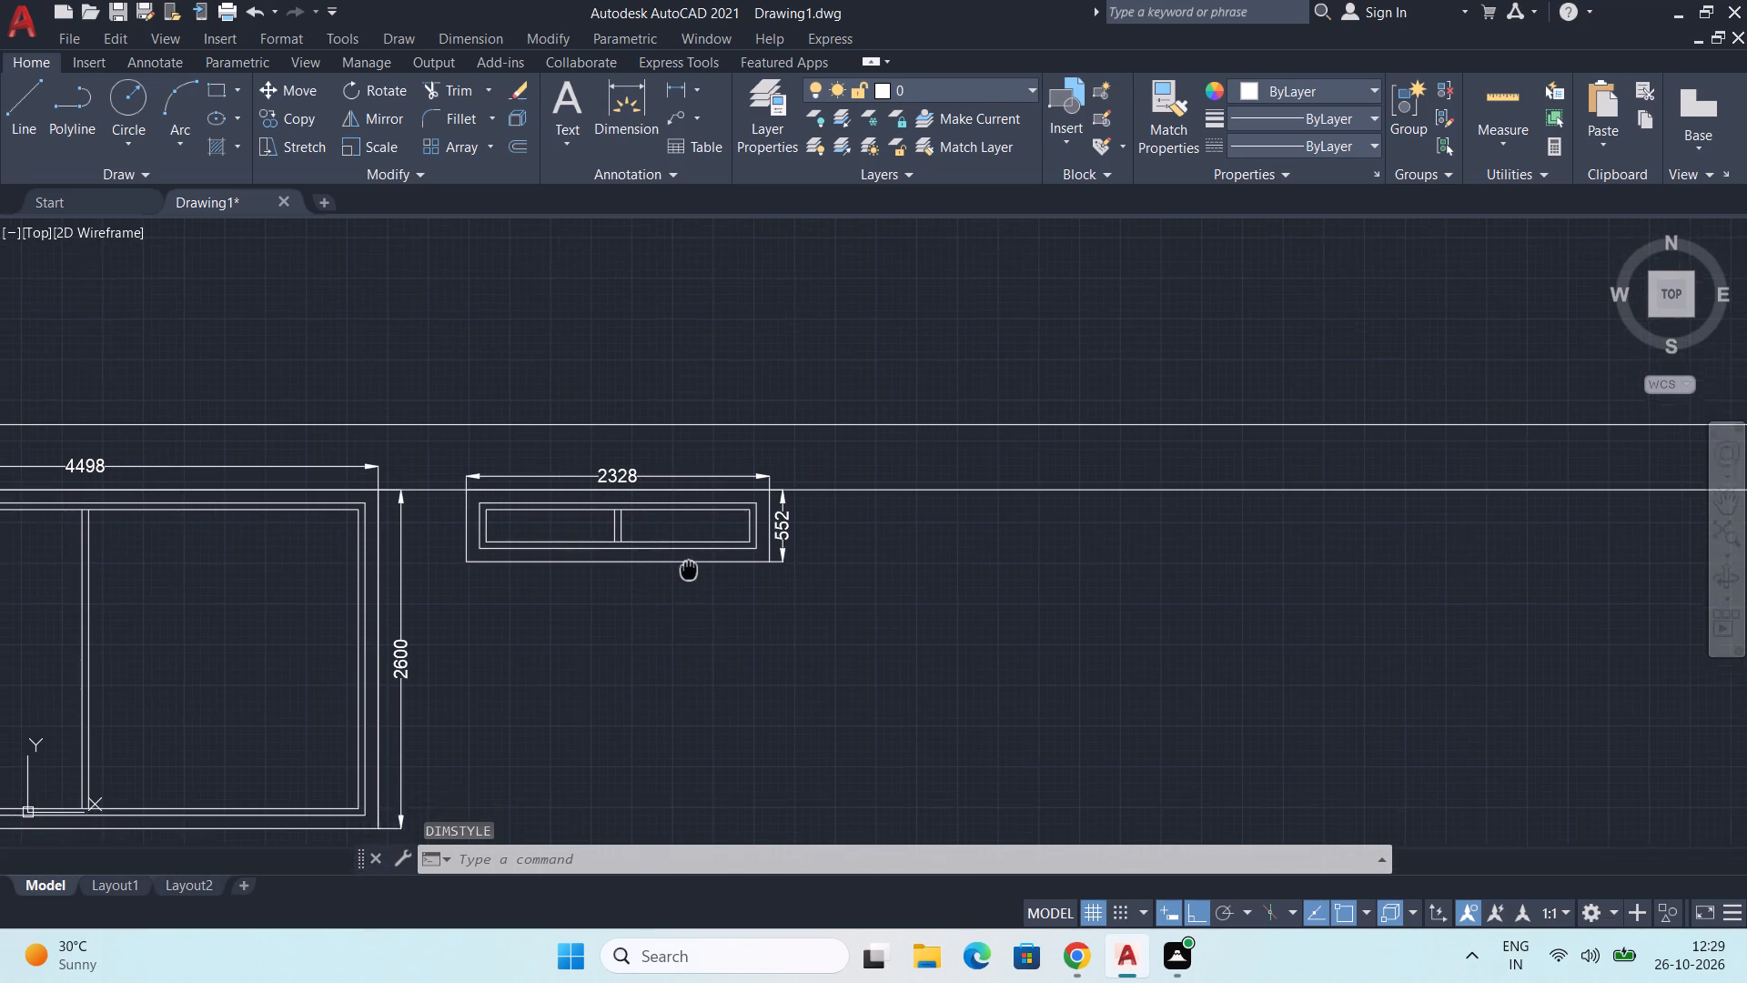
middle_click_drag(689, 564, 692, 533)
scroll(694, 531, "down", 1)
middle_click_drag(675, 573, 642, 559)
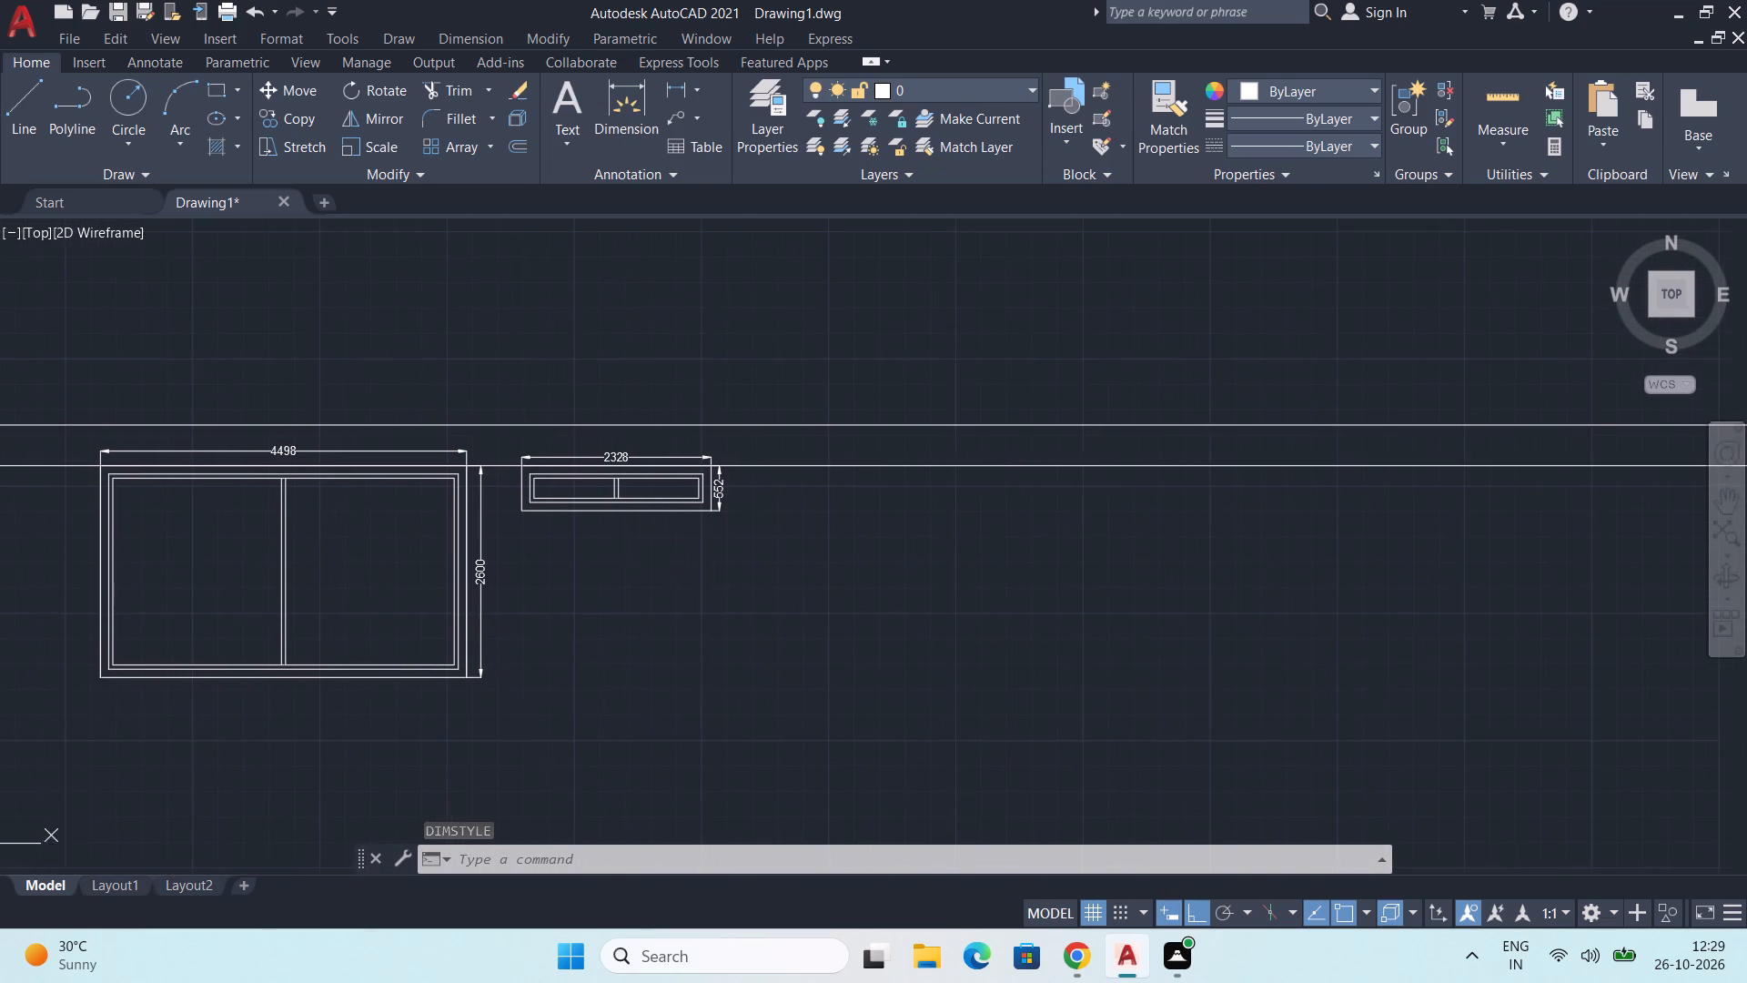
left_click(207, 89)
middle_click_drag(929, 571, 886, 535)
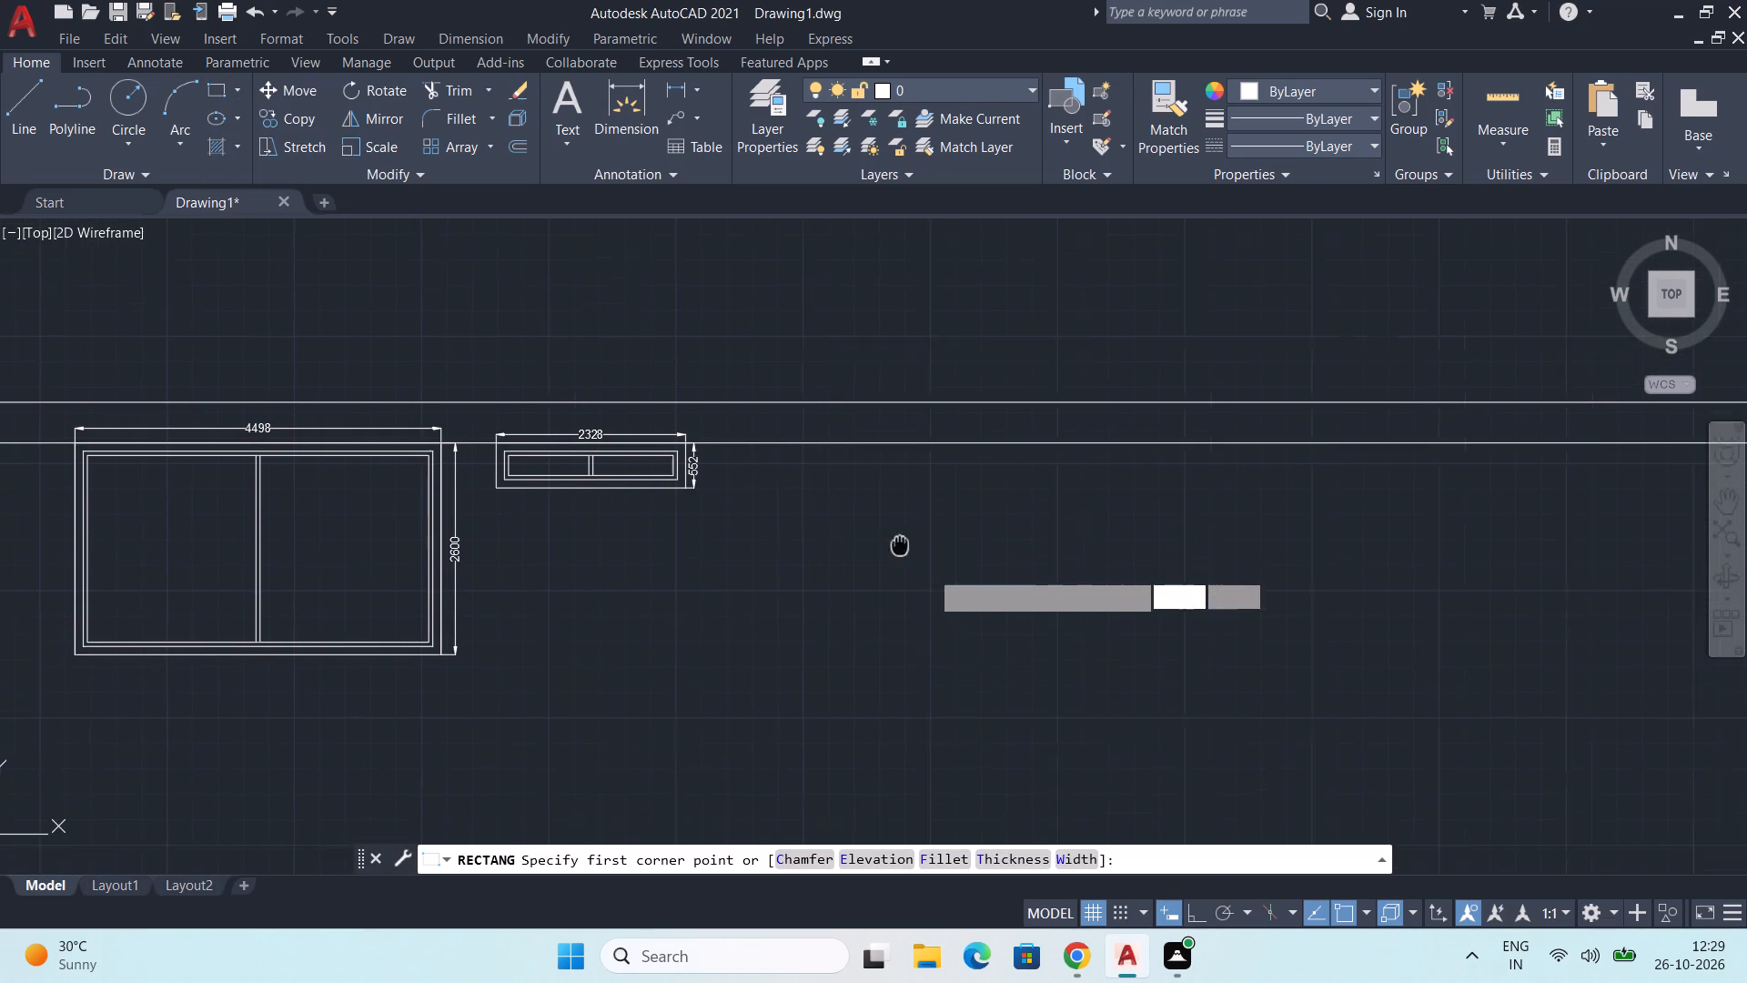
middle_click_drag(886, 535, 889, 519)
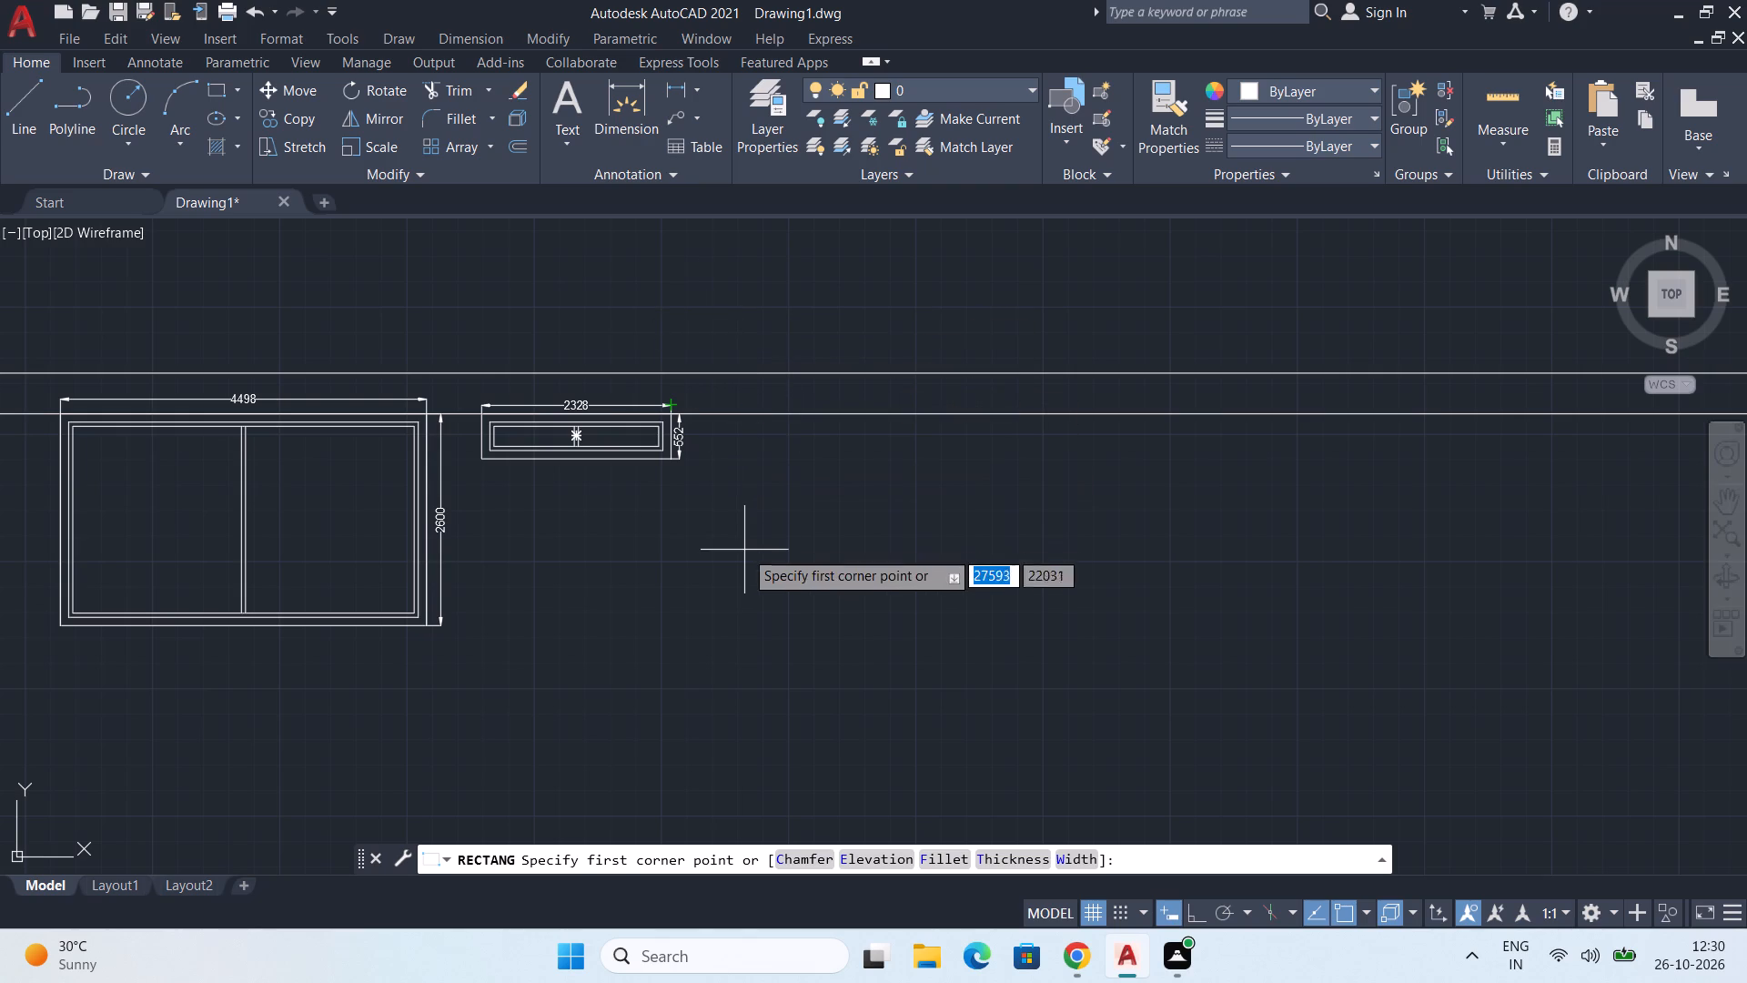
middle_click_drag(744, 552, 691, 522)
scroll(635, 397, "up", 1)
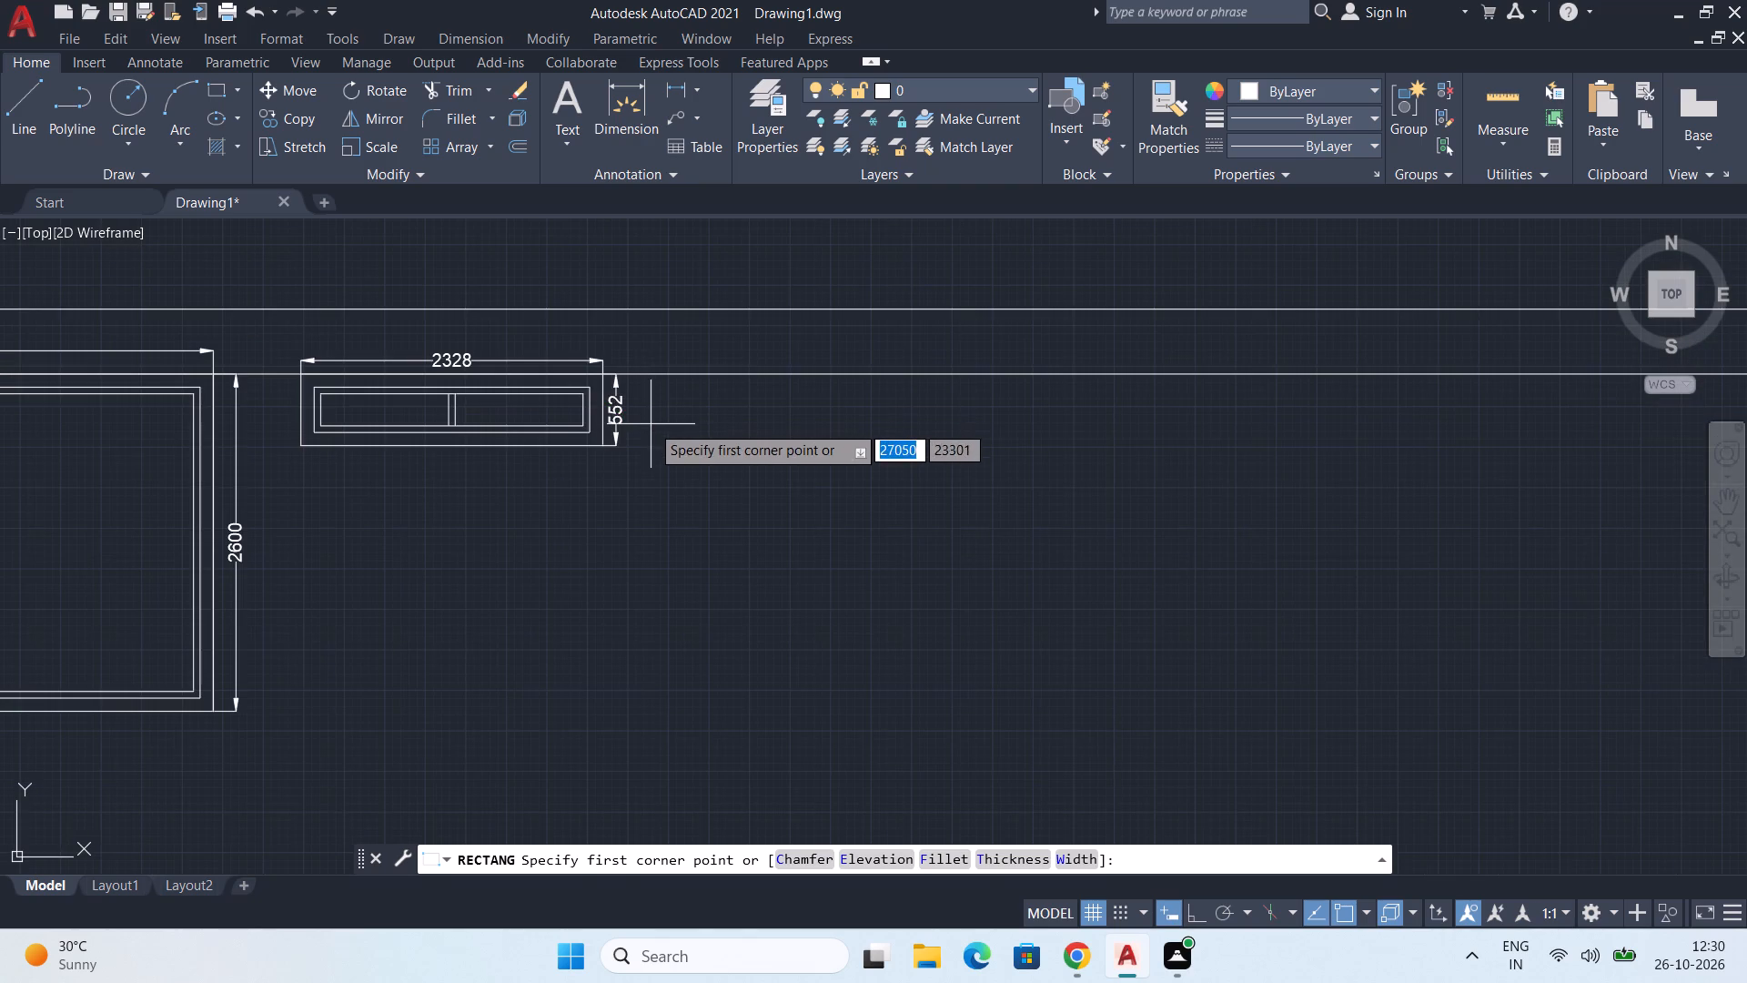
middle_click_drag(651, 424, 688, 479)
scroll(712, 428, "up", 2)
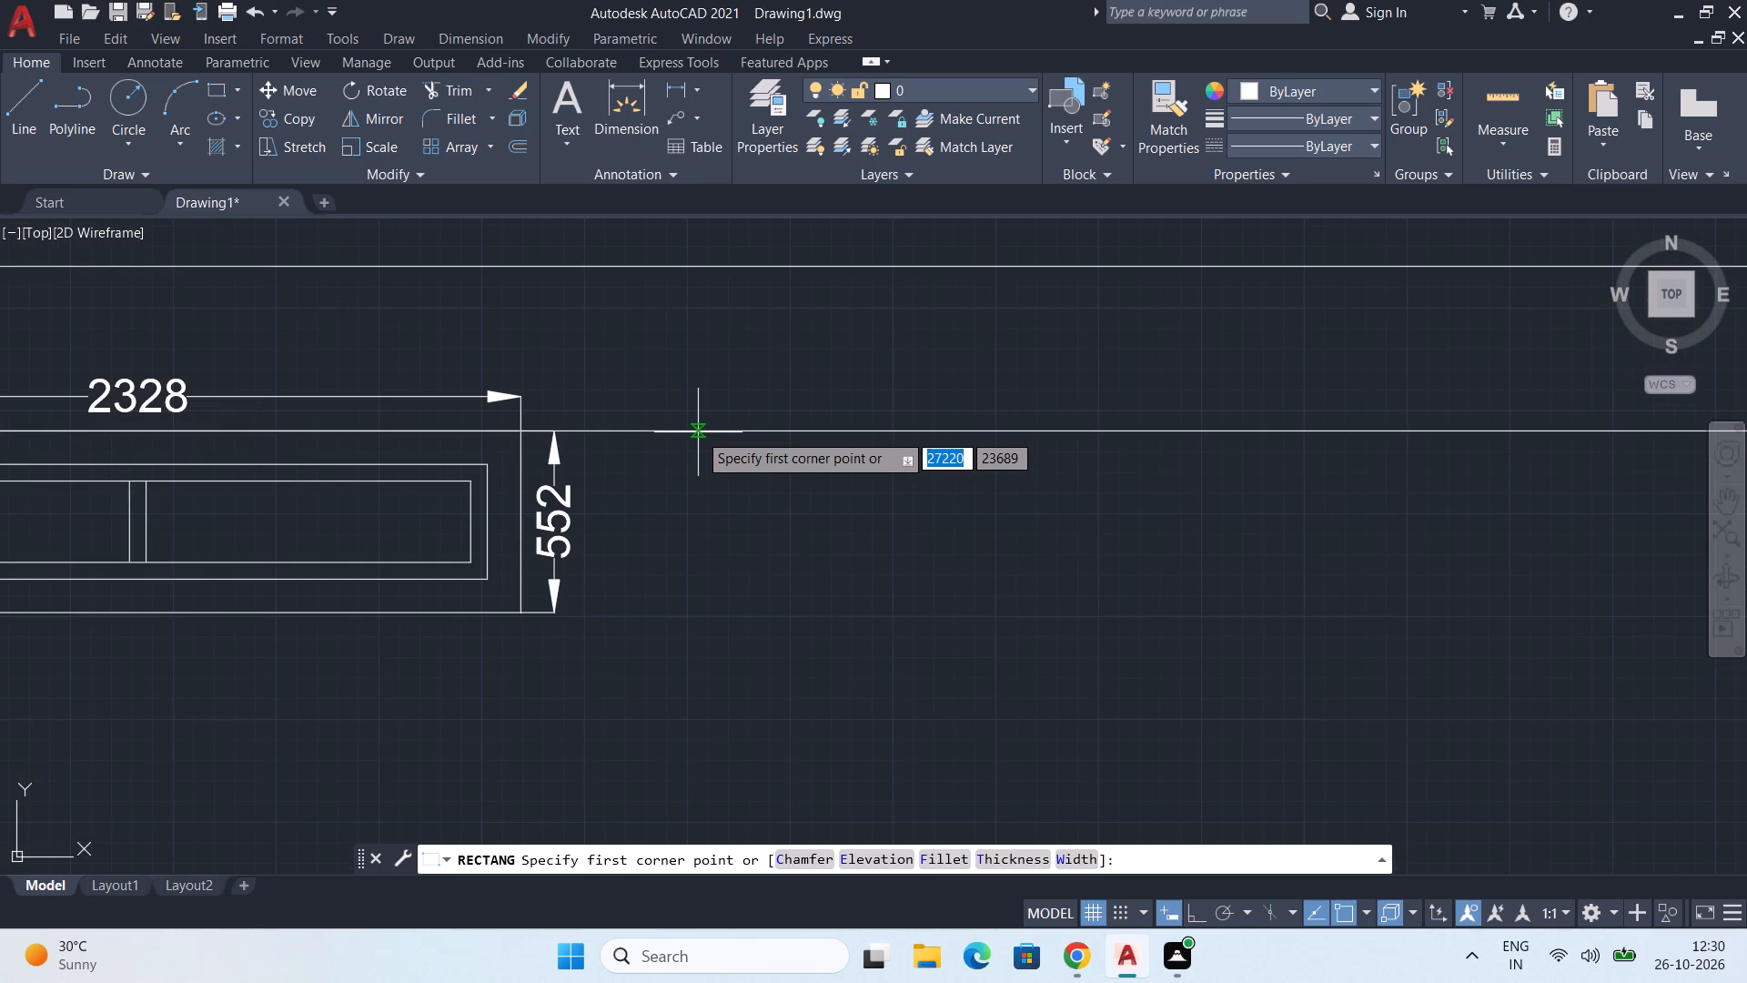
left_click(692, 431)
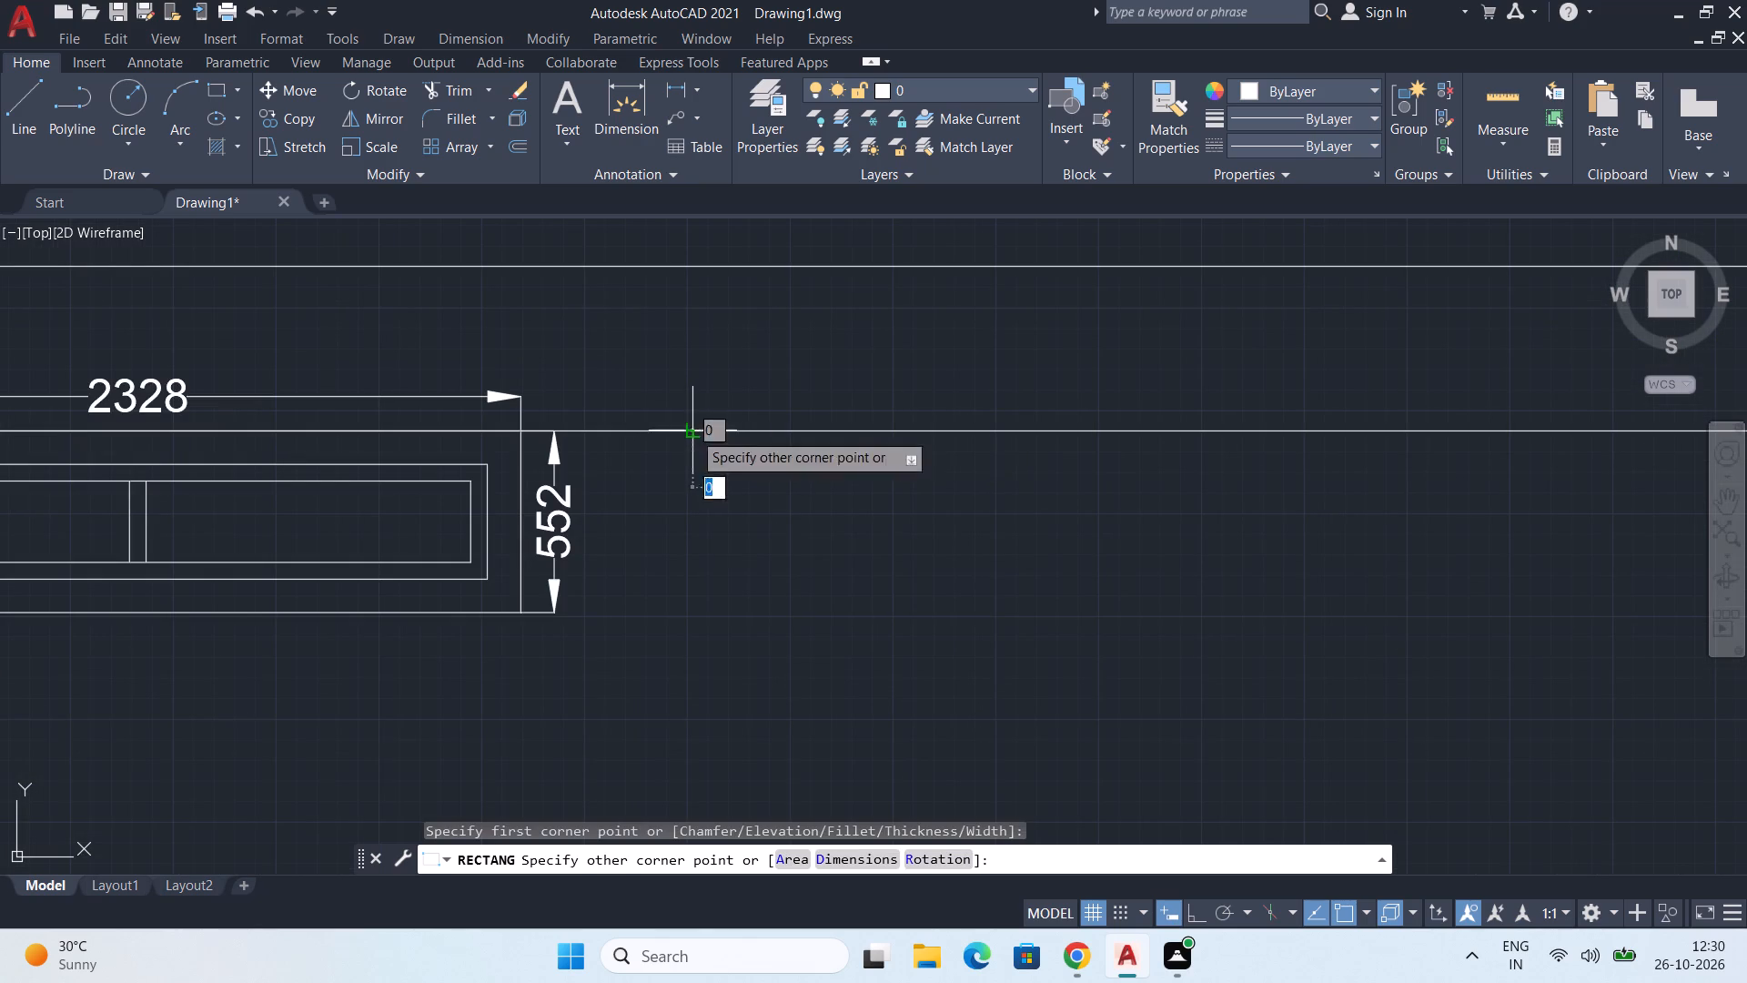
scroll(955, 643, "down", 2)
middle_click_drag(1025, 654, 867, 539)
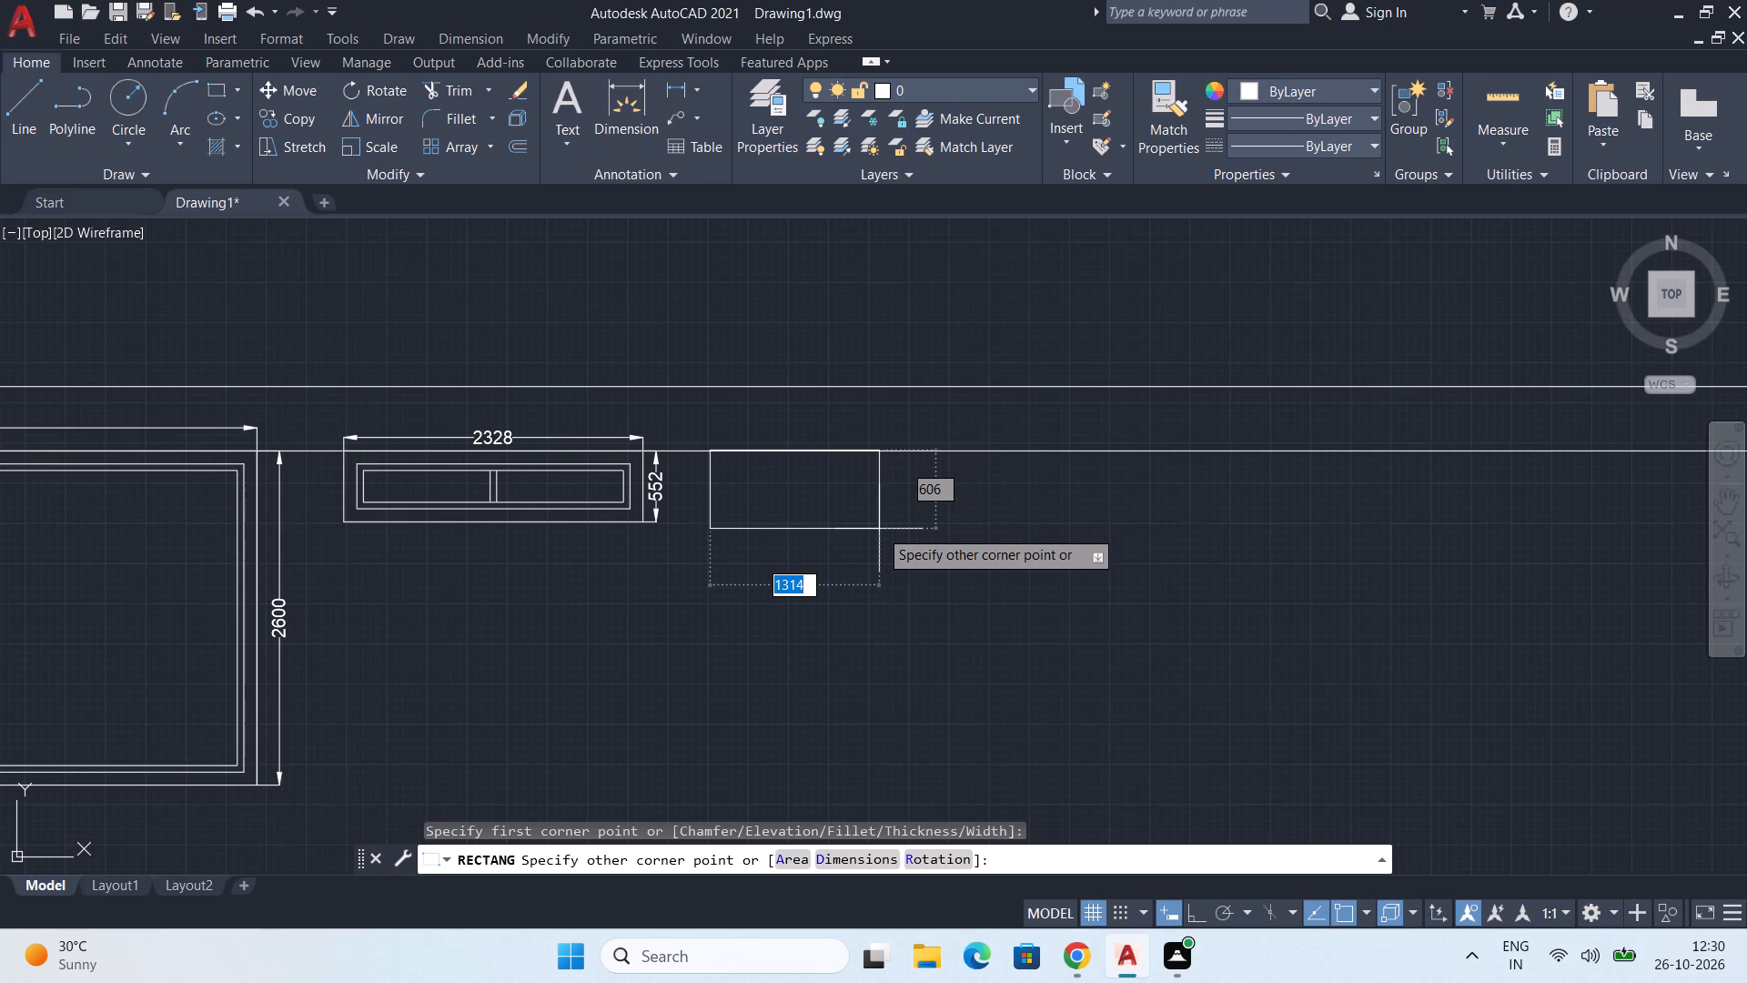
type("779")
key("Tab")
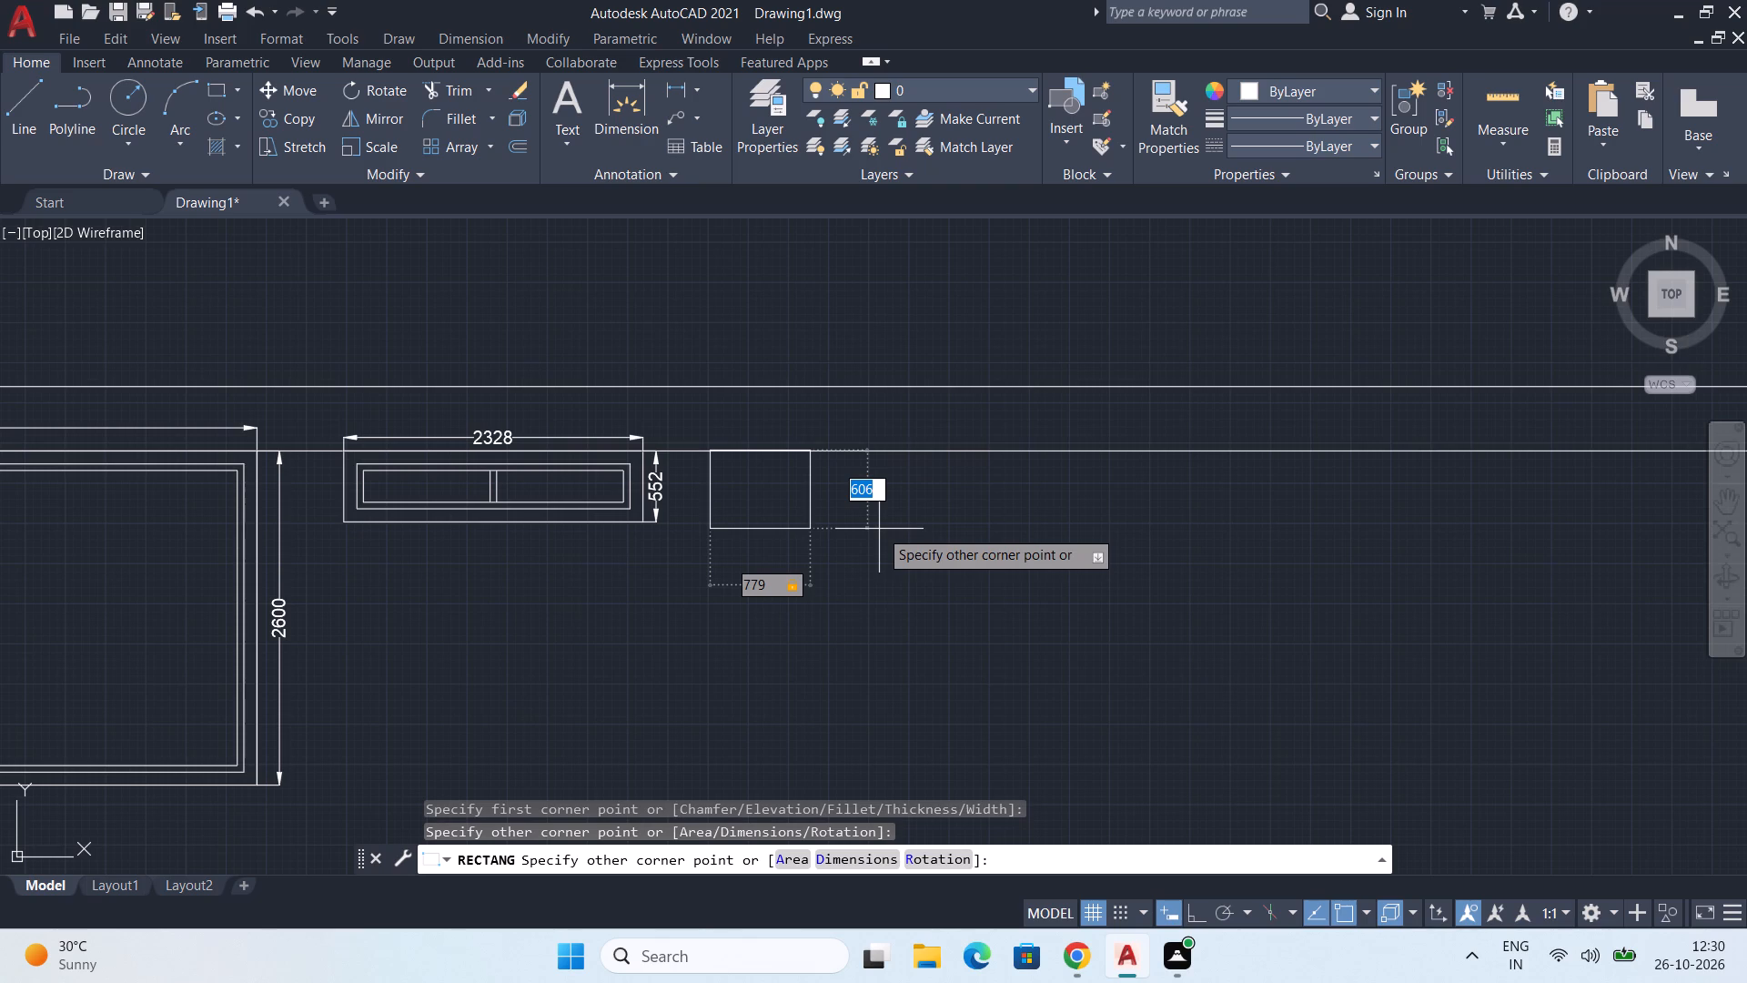
type("184")
key("2")
key("Return")
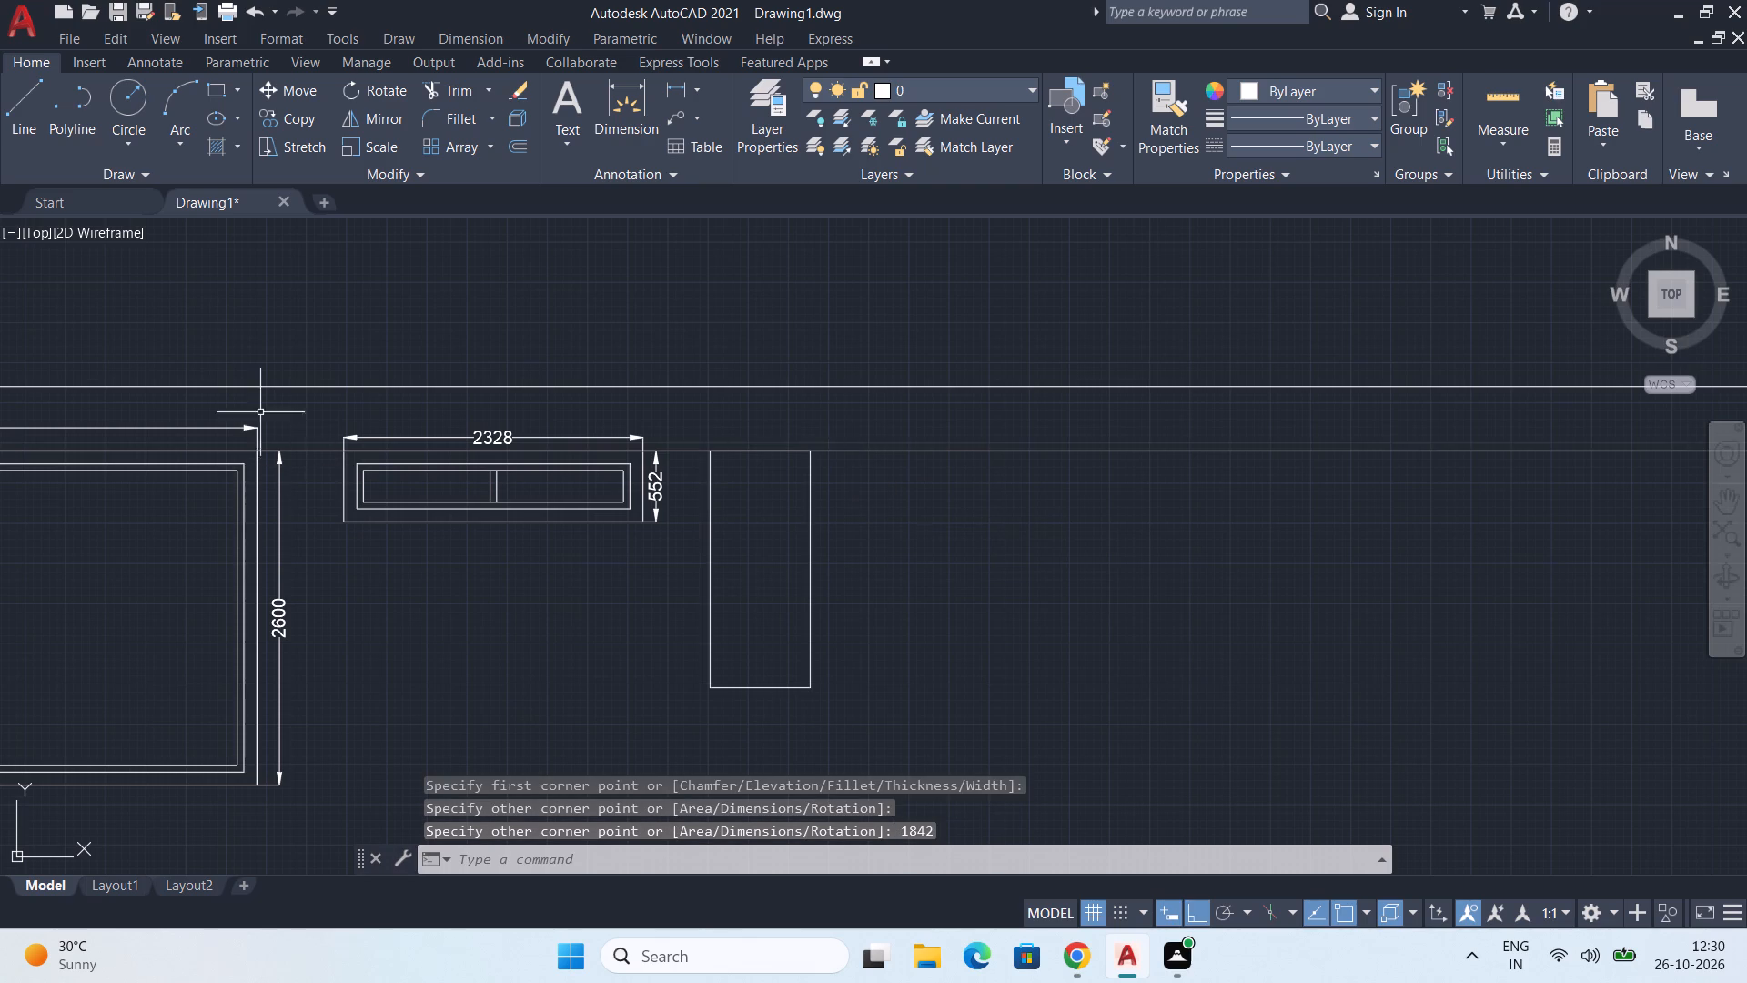
Offset the new 779 by 1842 mm rectangle inward by 101.6 mm.
type("OFF")
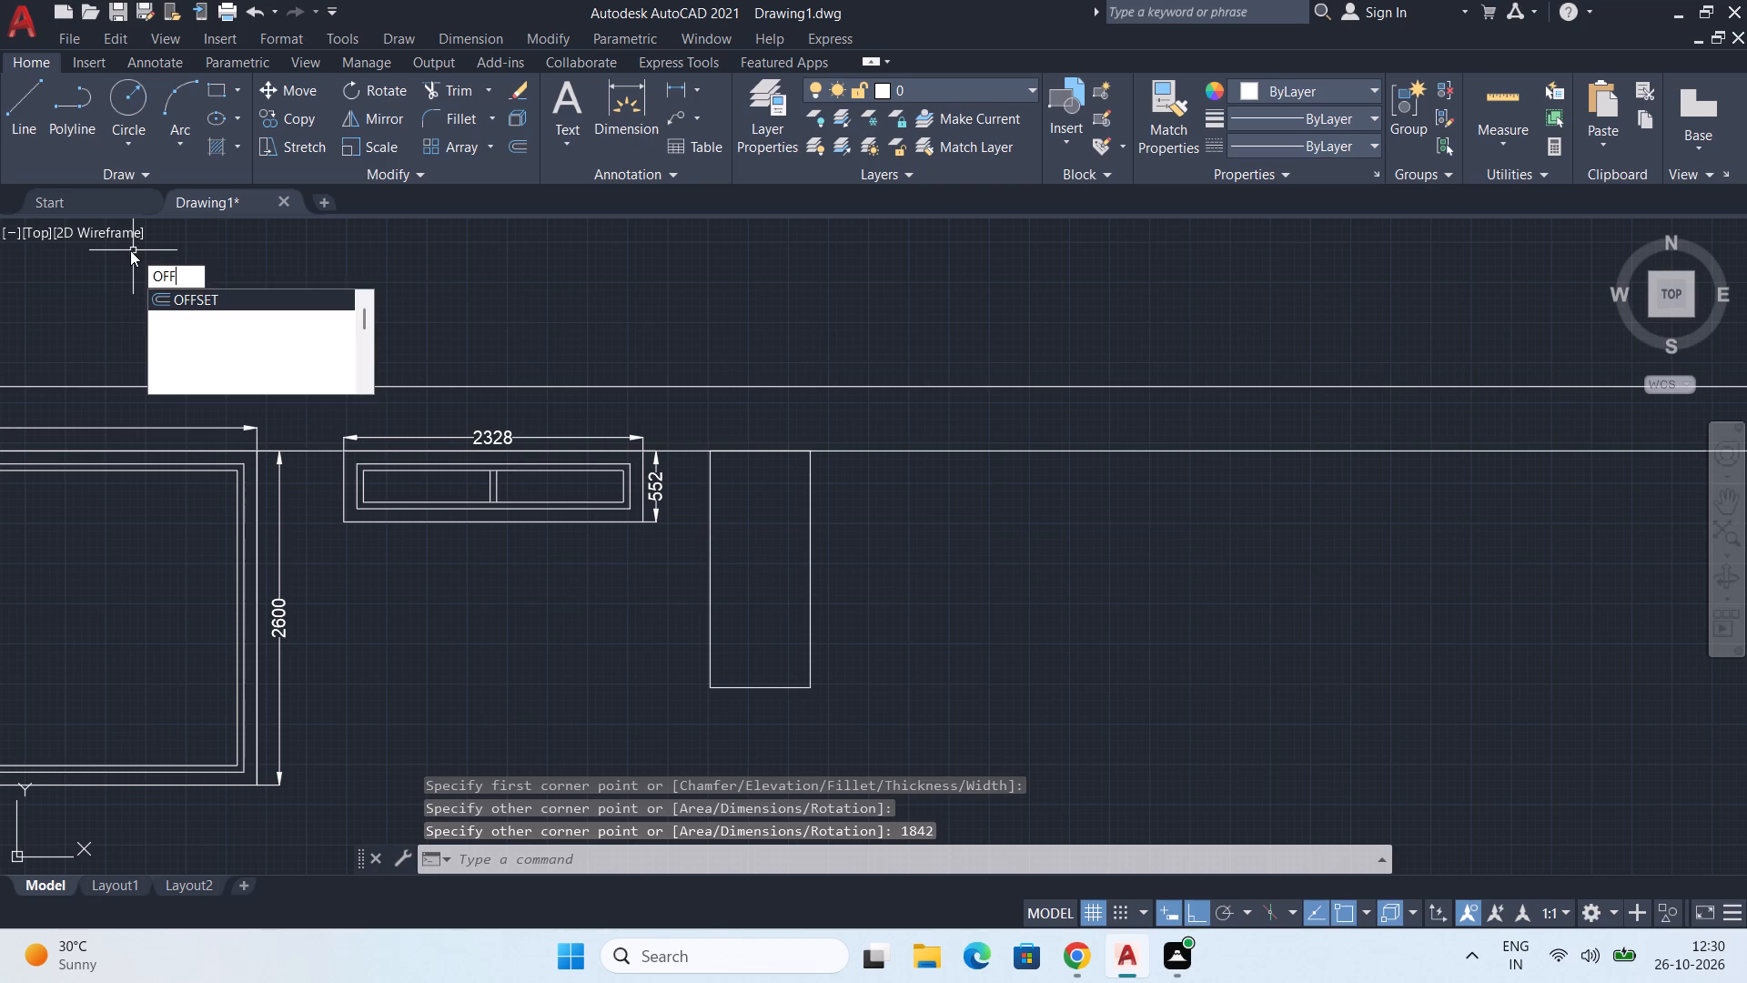
key("Return")
type("101.6")
key("Return")
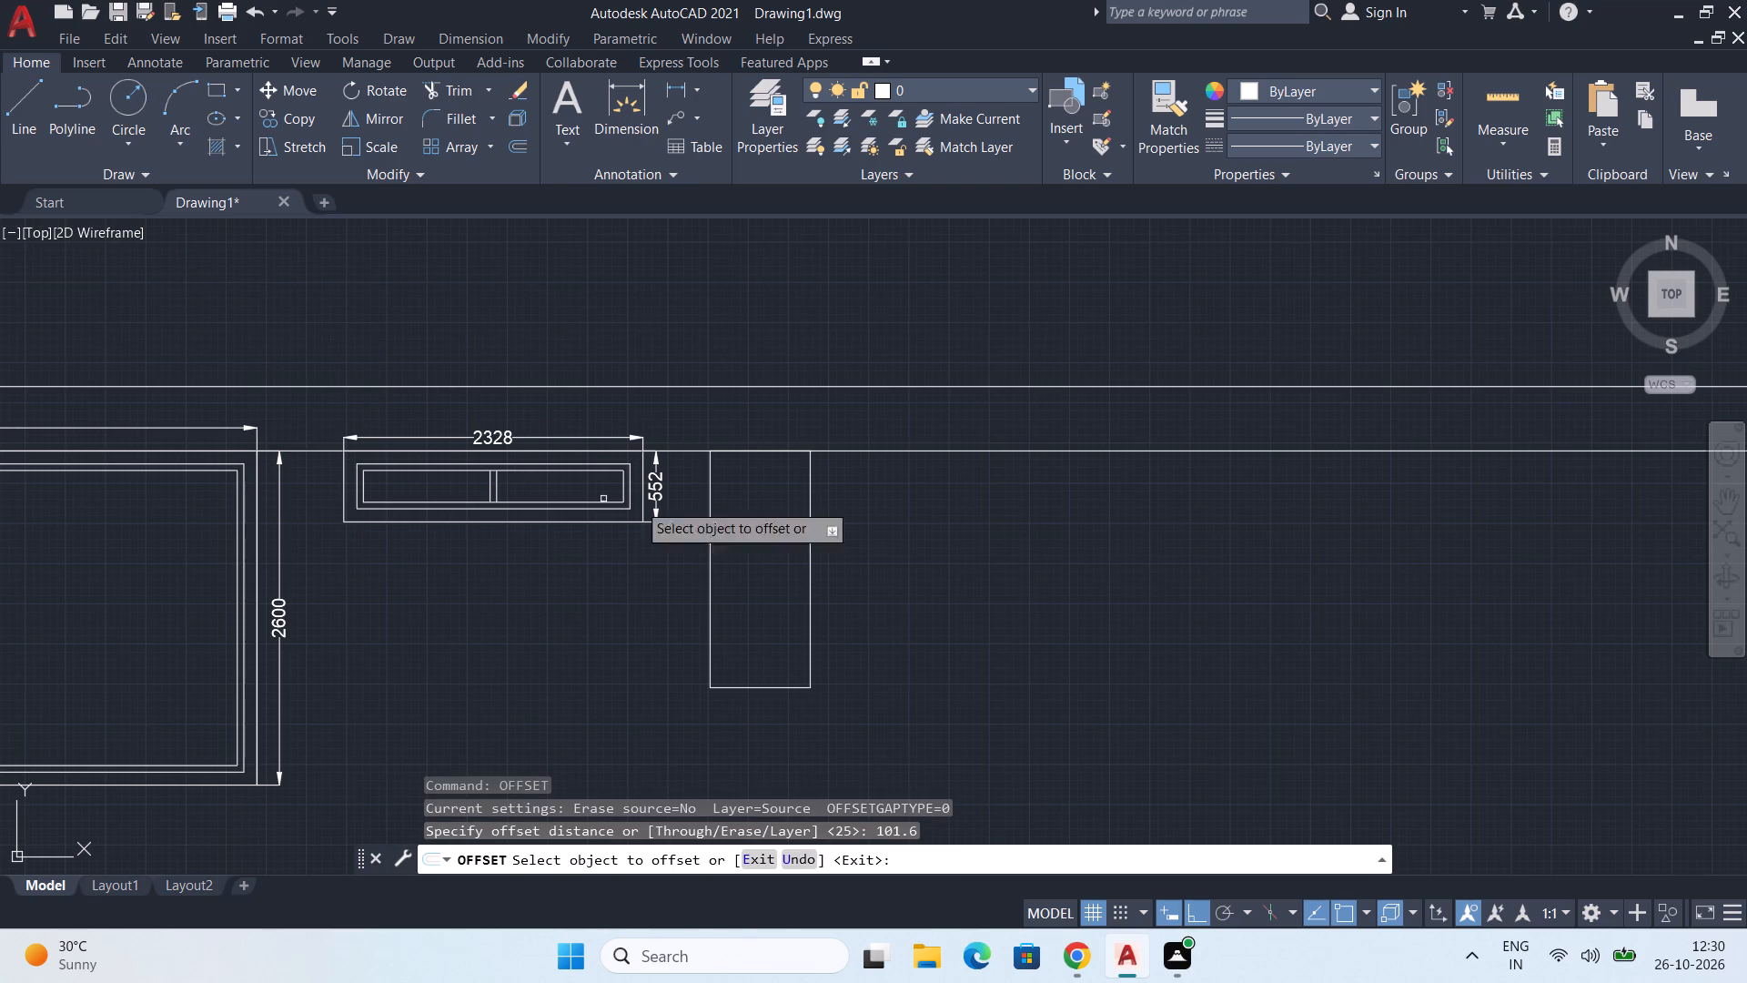
left_click(710, 604)
left_click(731, 597)
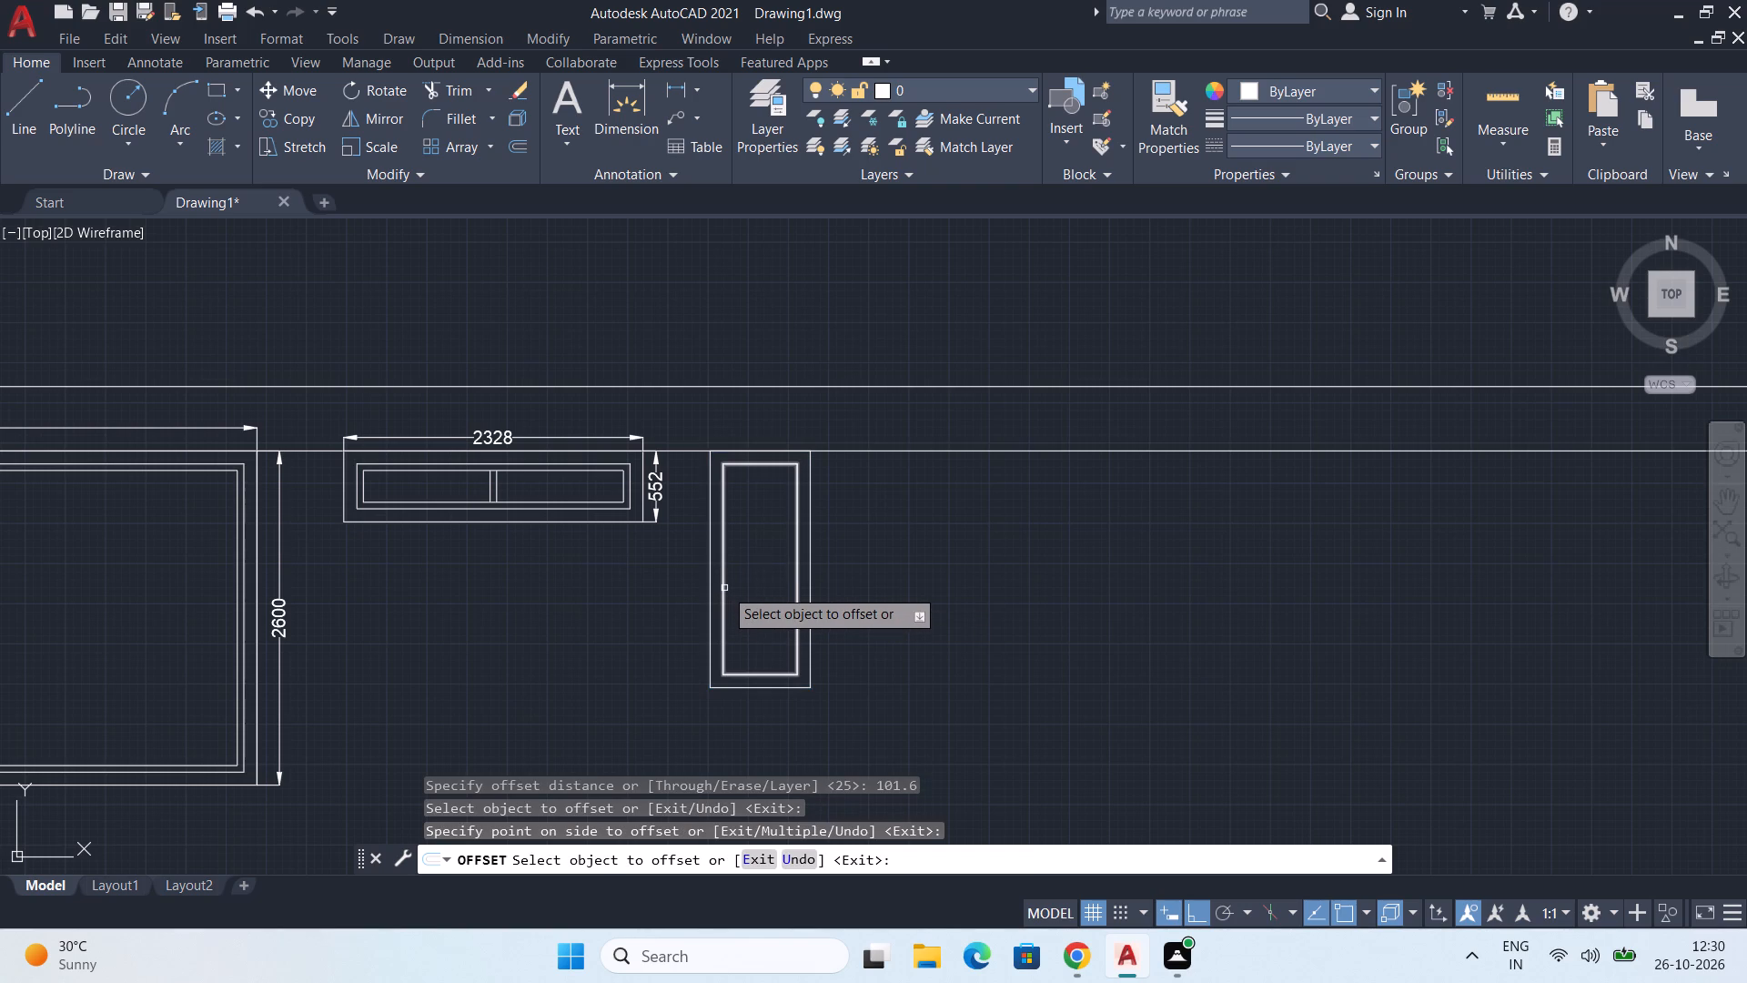
Offset the new inner rectangle inward by a further 50.8 mm and end the Offset command.
left_click(724, 589)
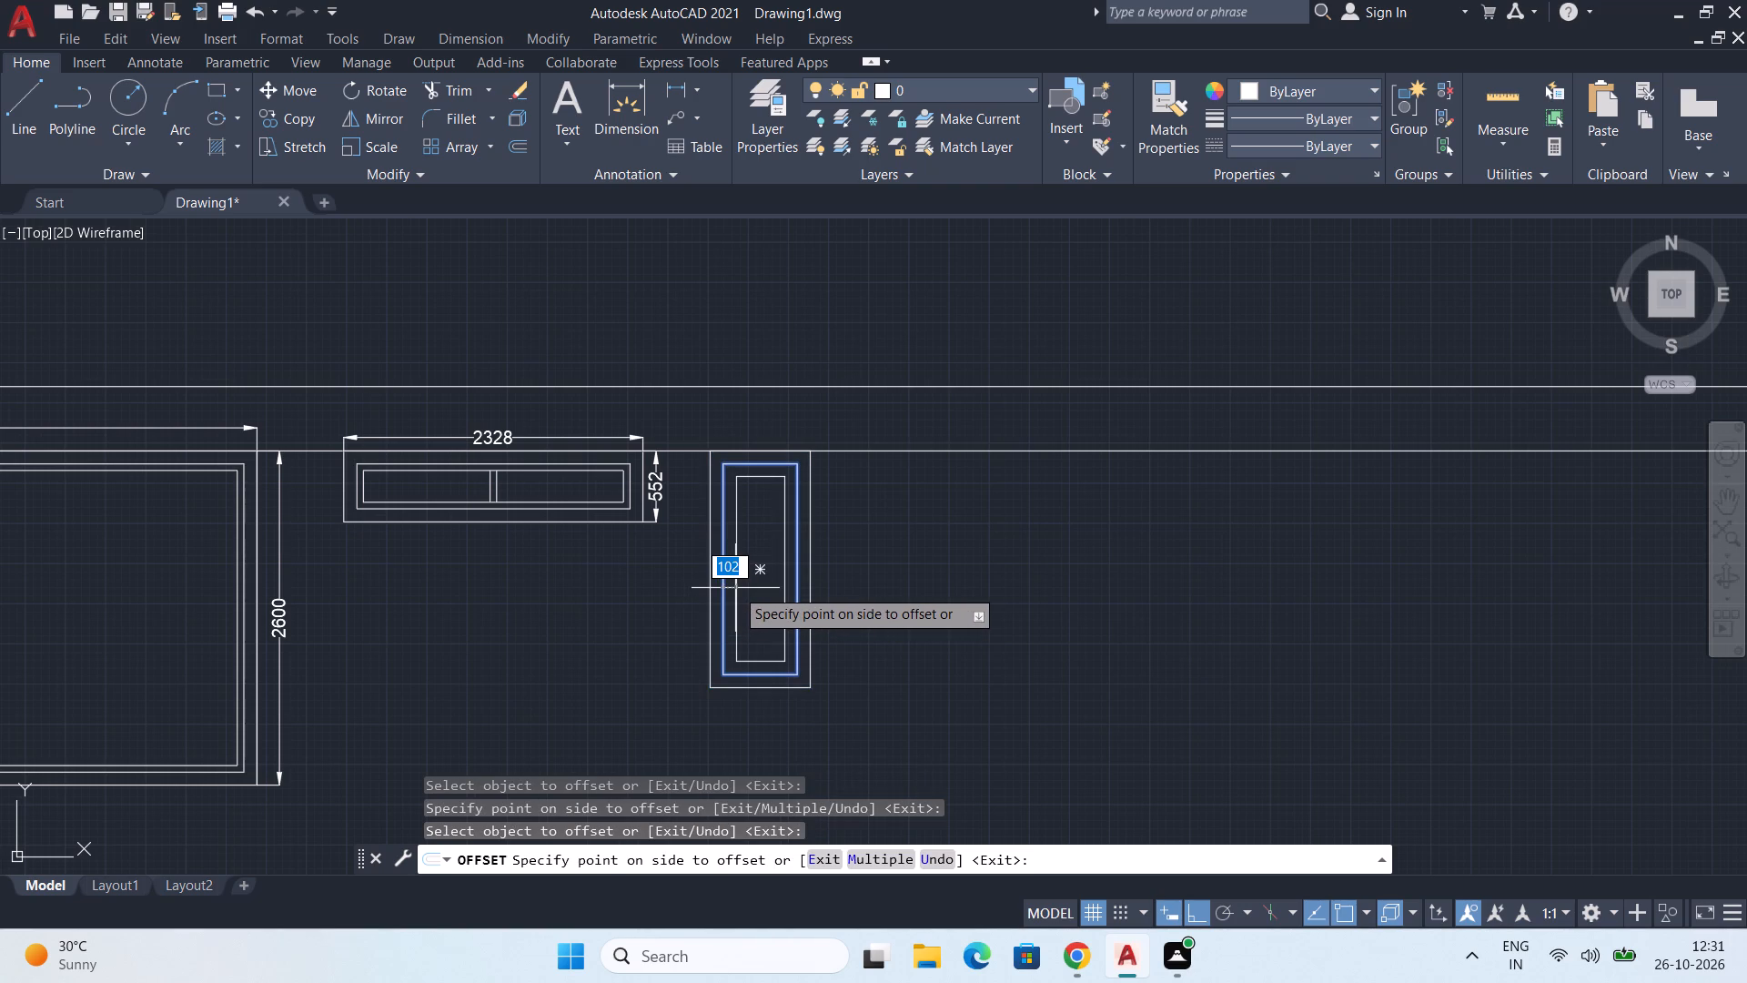
type("5.")
key("BackSpace")
type("0.8")
key("Return")
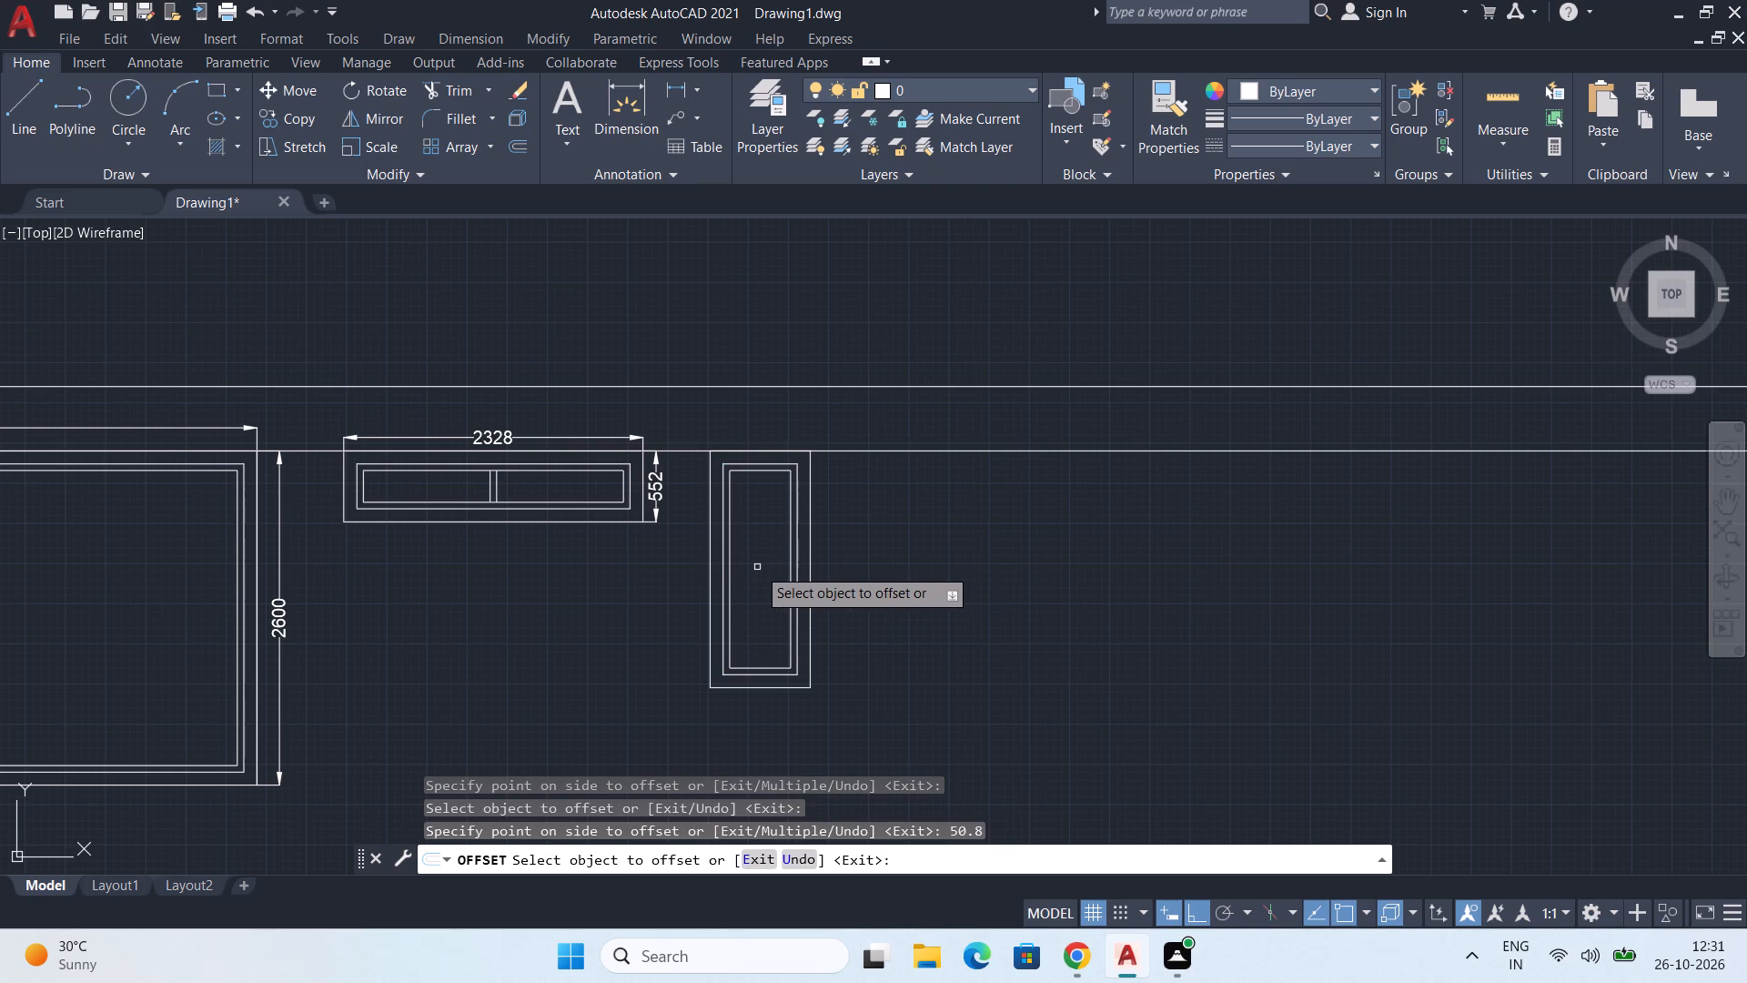
key("space")
With Ortho off, draw a diagonal line across the tall frame's innermost rectangle, from its top-left corner to its bottom-right corner.
scroll(743, 649, "down", 1)
middle_click_drag(761, 676, 769, 654)
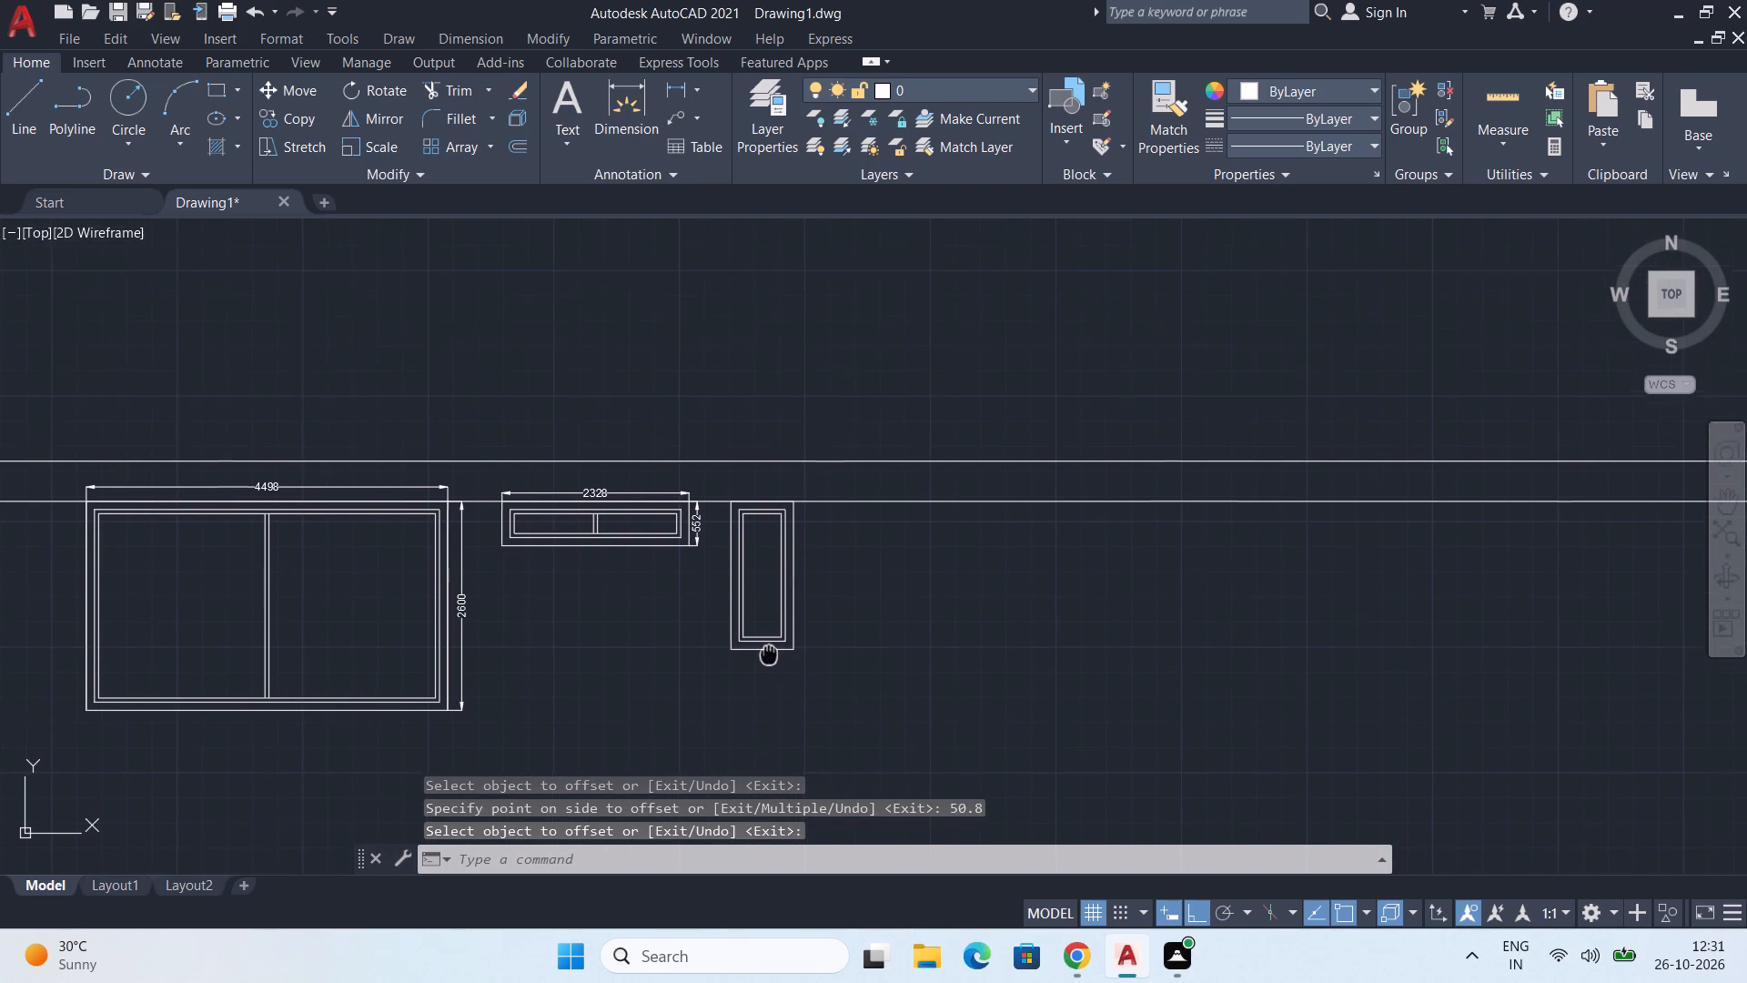
middle_click_drag(769, 654, 772, 660)
scroll(764, 558, "up", 1)
middle_click_drag(786, 636, 718, 638)
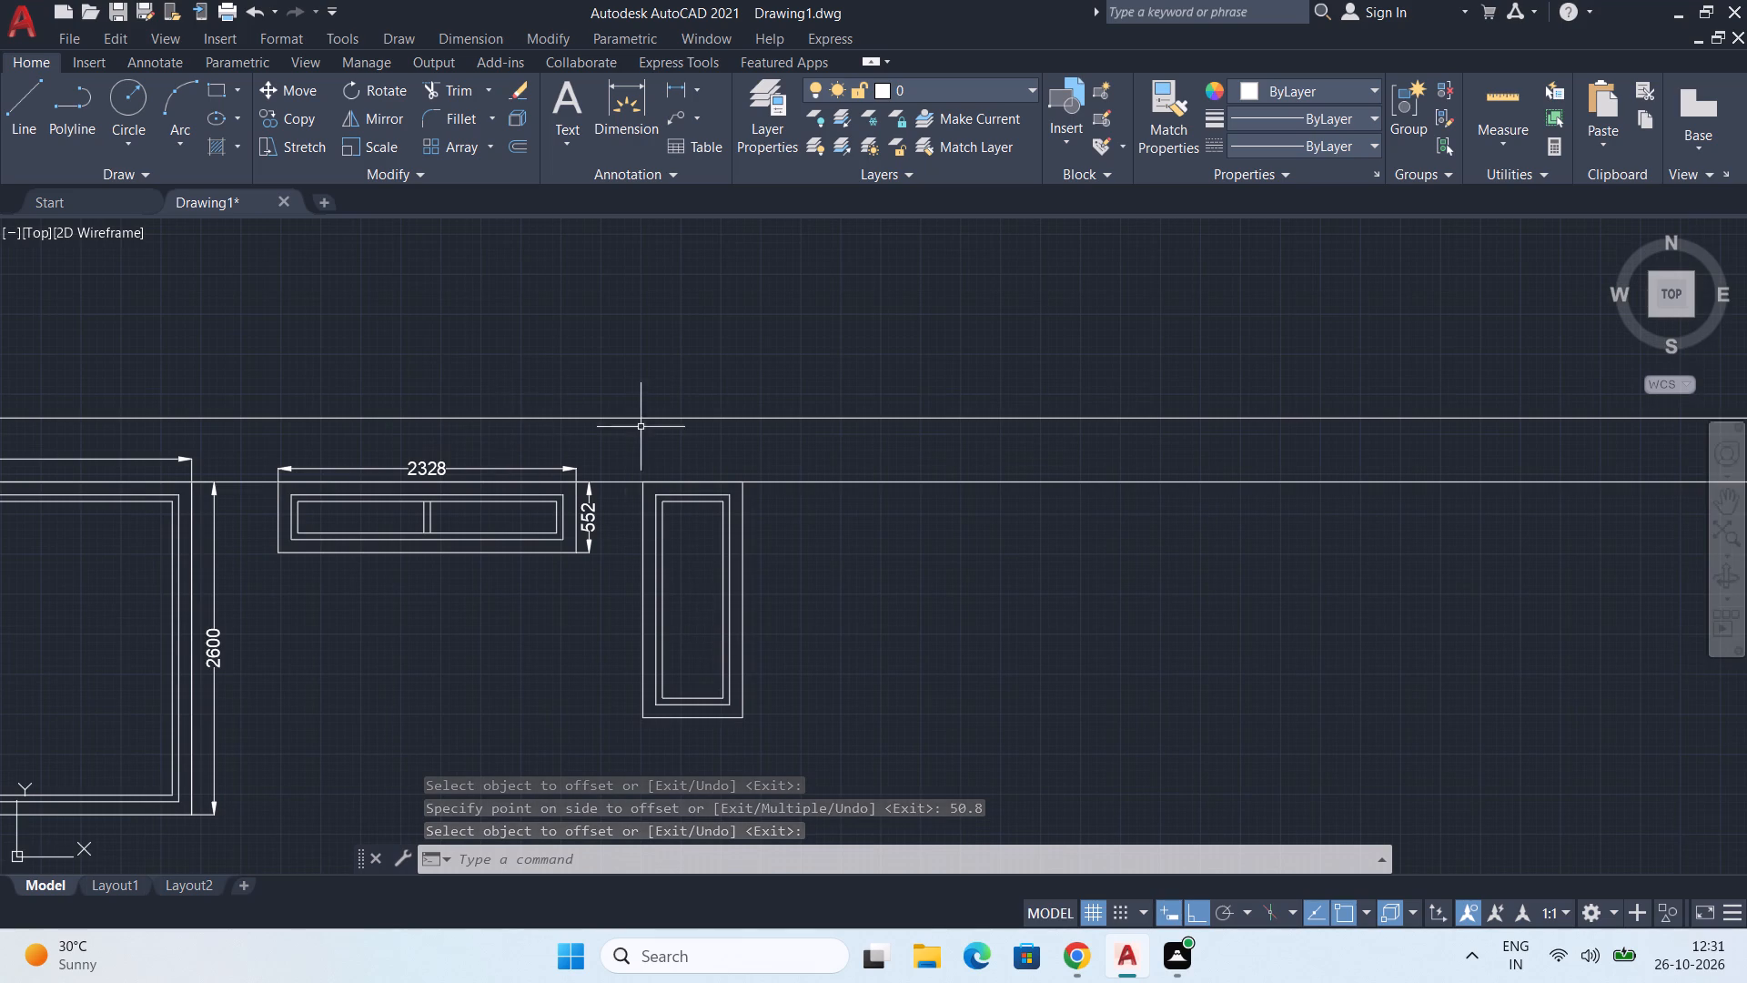
key("l")
key("Return")
scroll(674, 543, "up", 3)
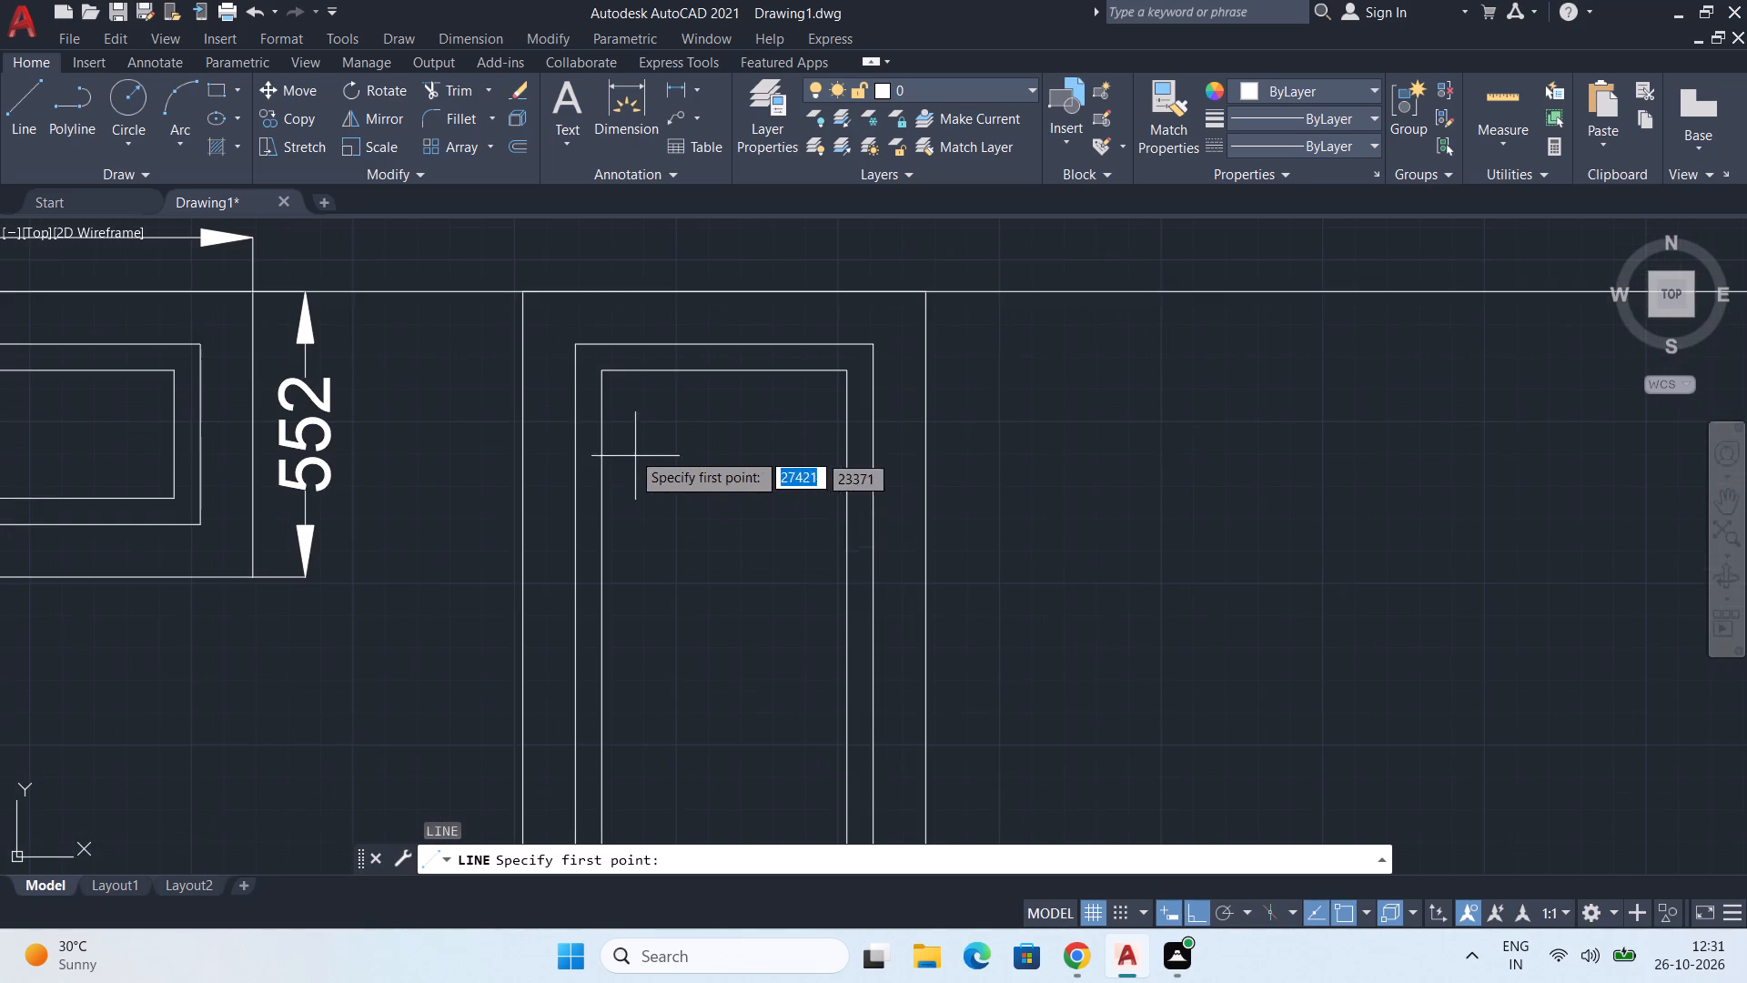
left_click_drag(599, 370, 607, 386)
middle_click_drag(743, 766, 719, 588)
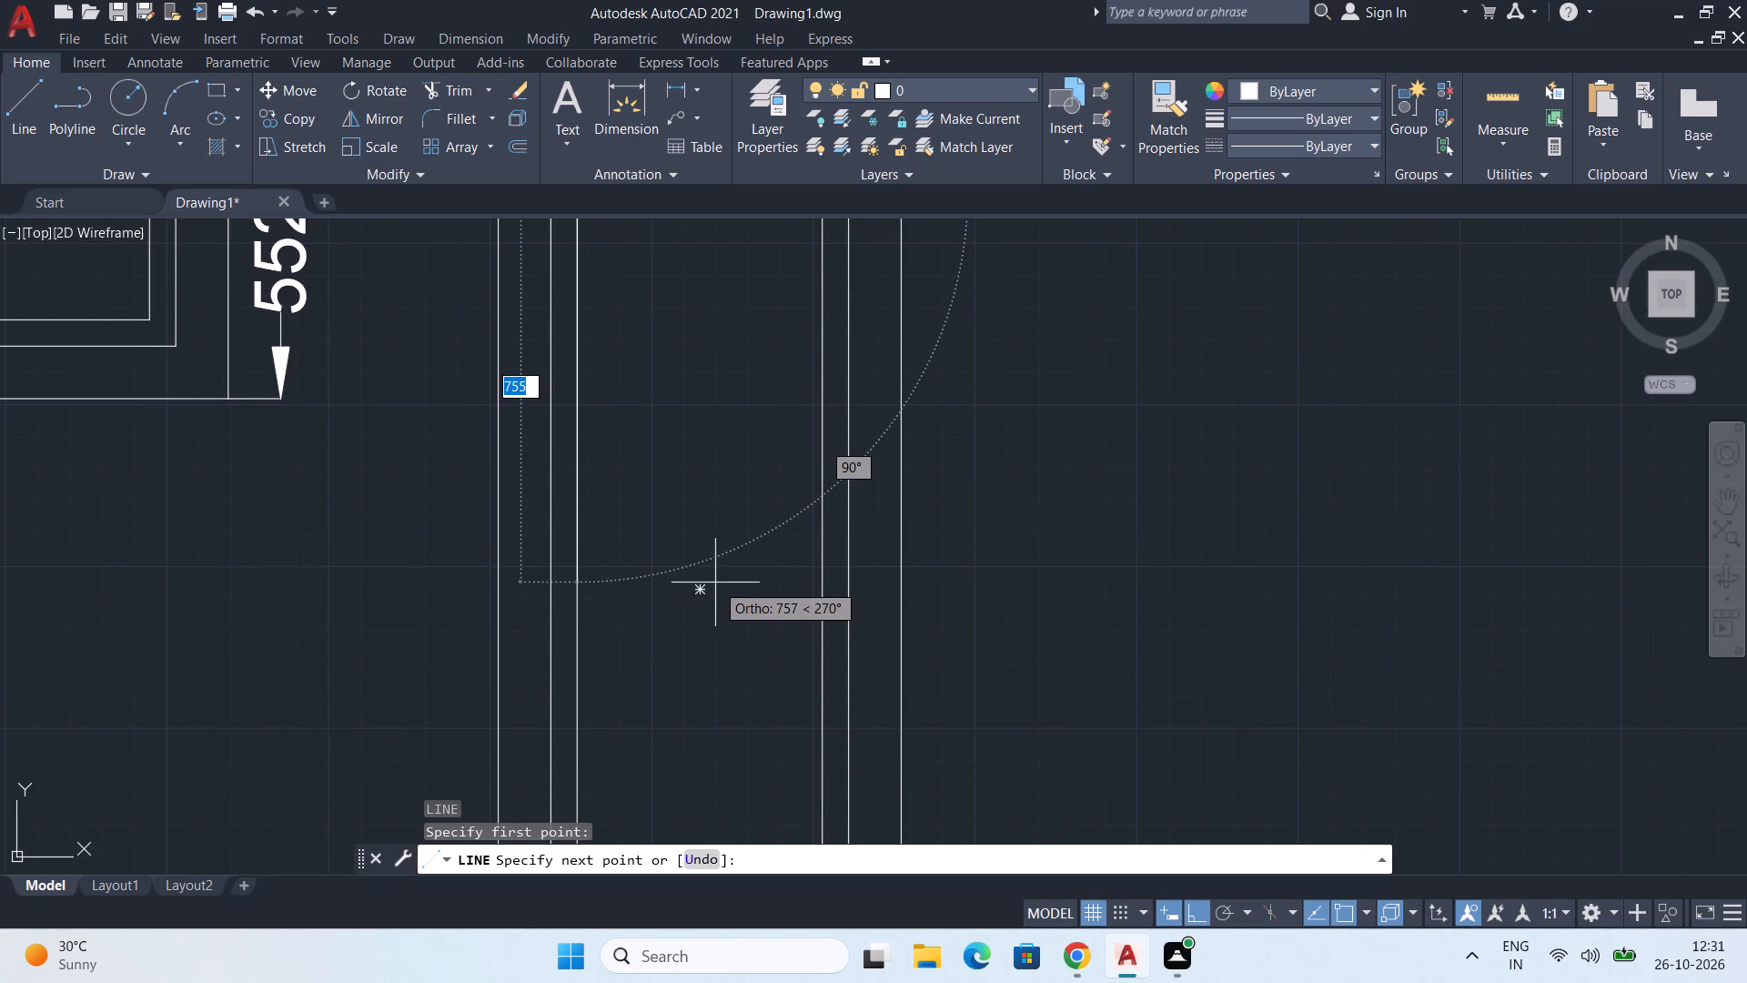
key("F8")
middle_click_drag(777, 690, 775, 529)
scroll(808, 829, "up", 1)
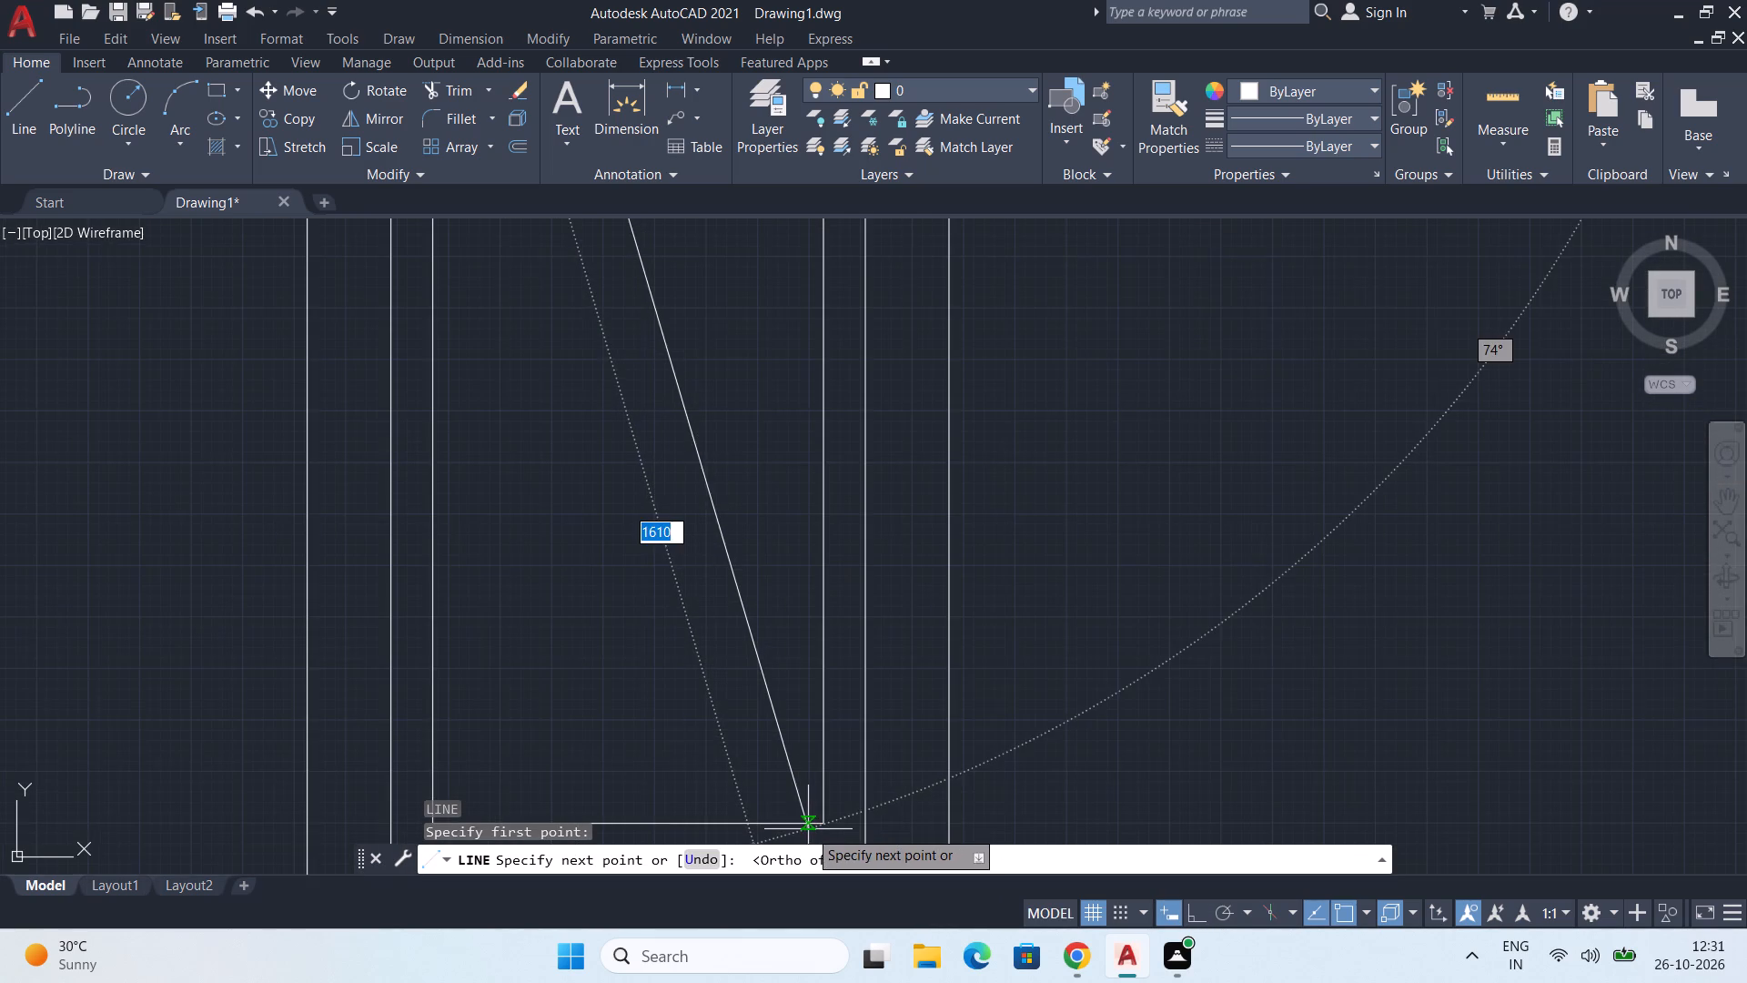
middle_click_drag(808, 829, 794, 622)
scroll(823, 615, "down", 1)
scroll(811, 623, "up", 2)
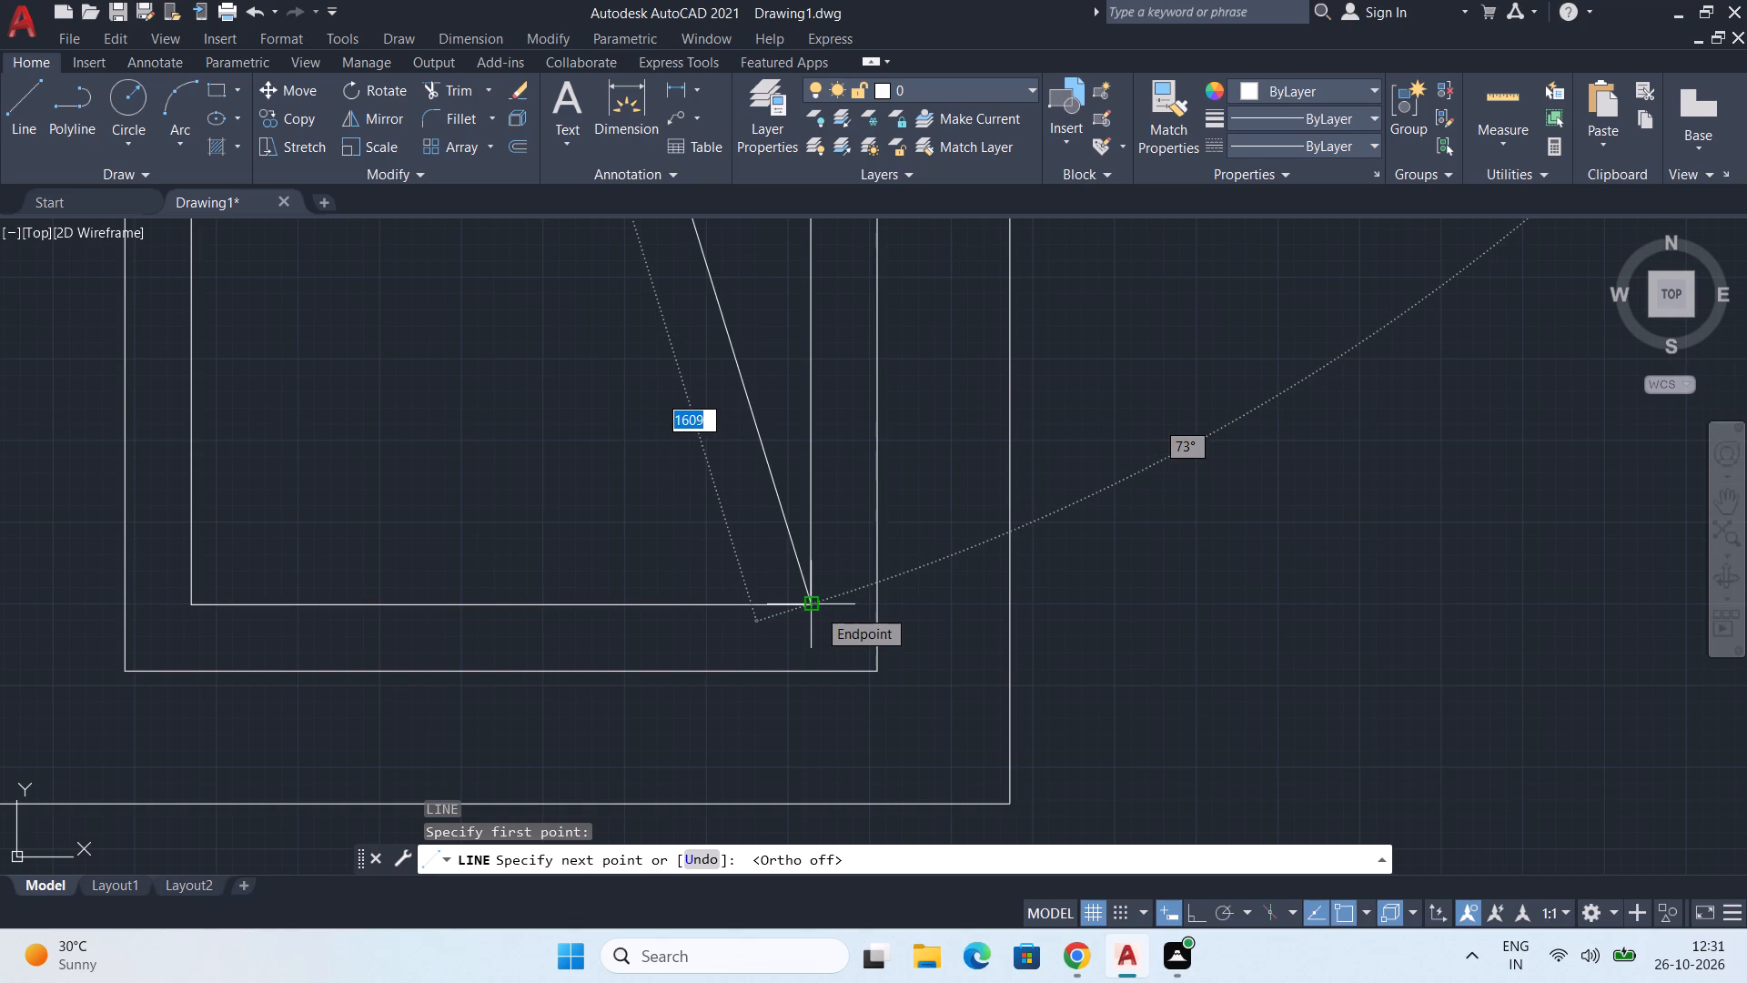
left_click(817, 608)
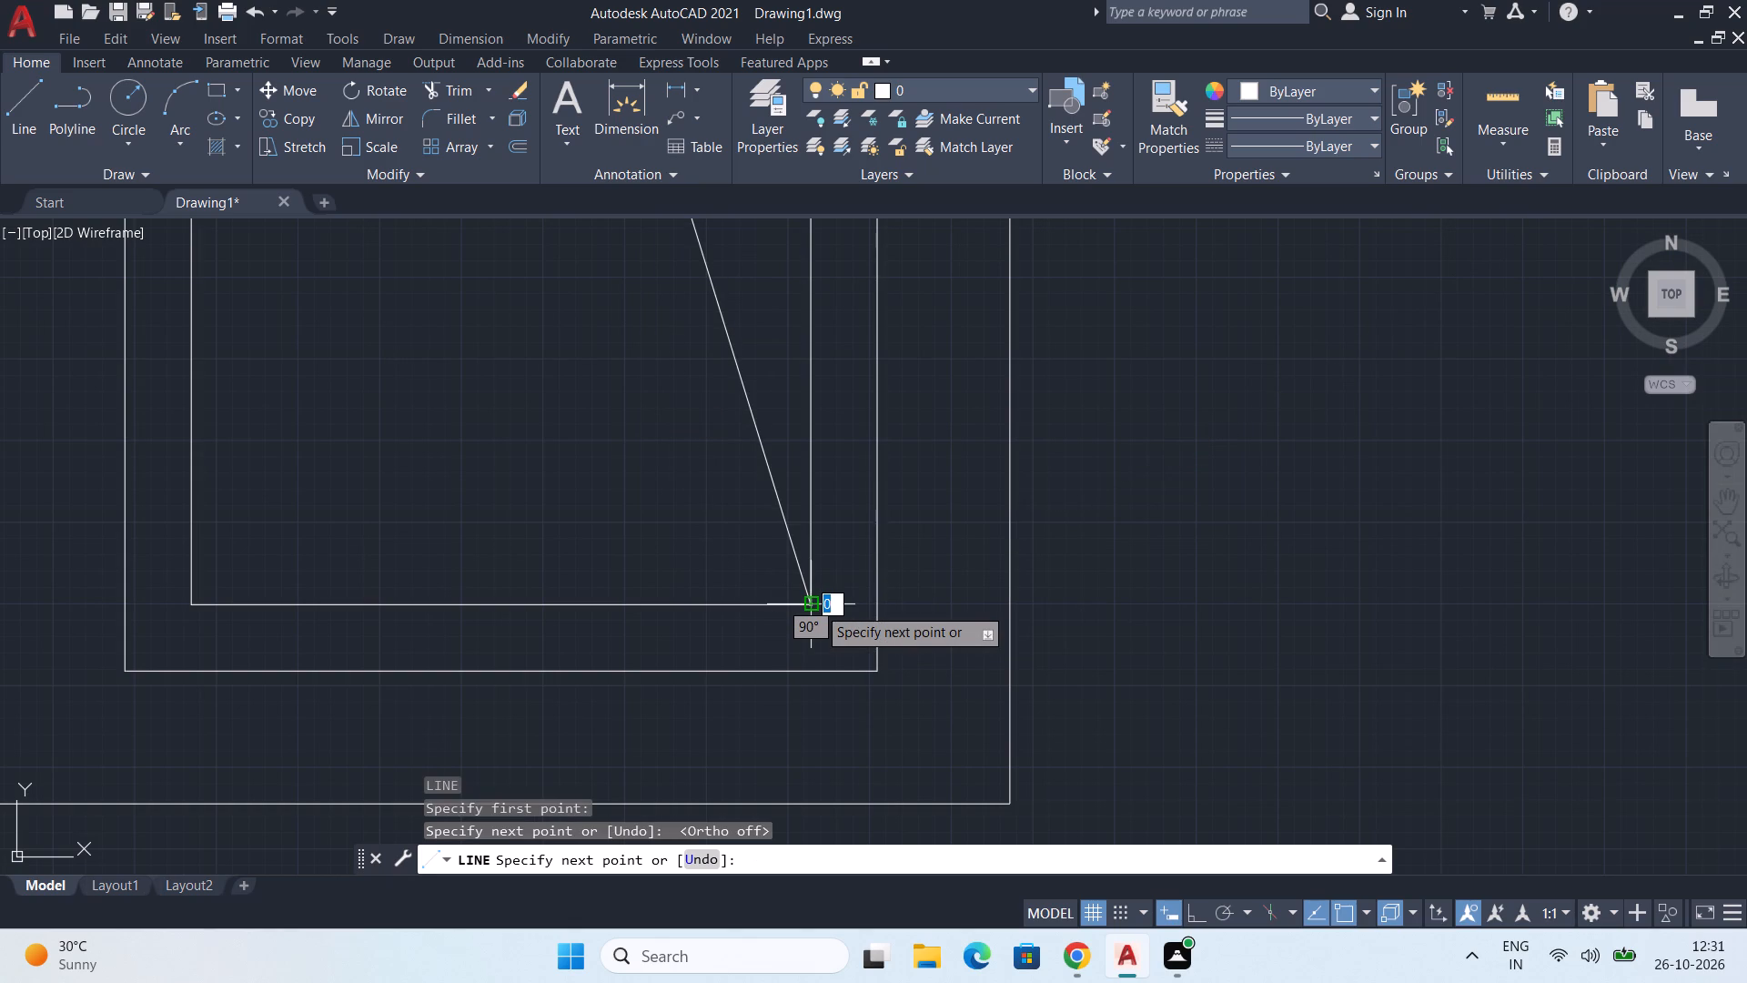
key("Escape")
Draw the opposite diagonal of the tall frame's innermost rectangle, from its bottom-left corner to its top-right corner.
scroll(816, 626, "down", 2)
middle_click_drag(658, 659, 683, 728)
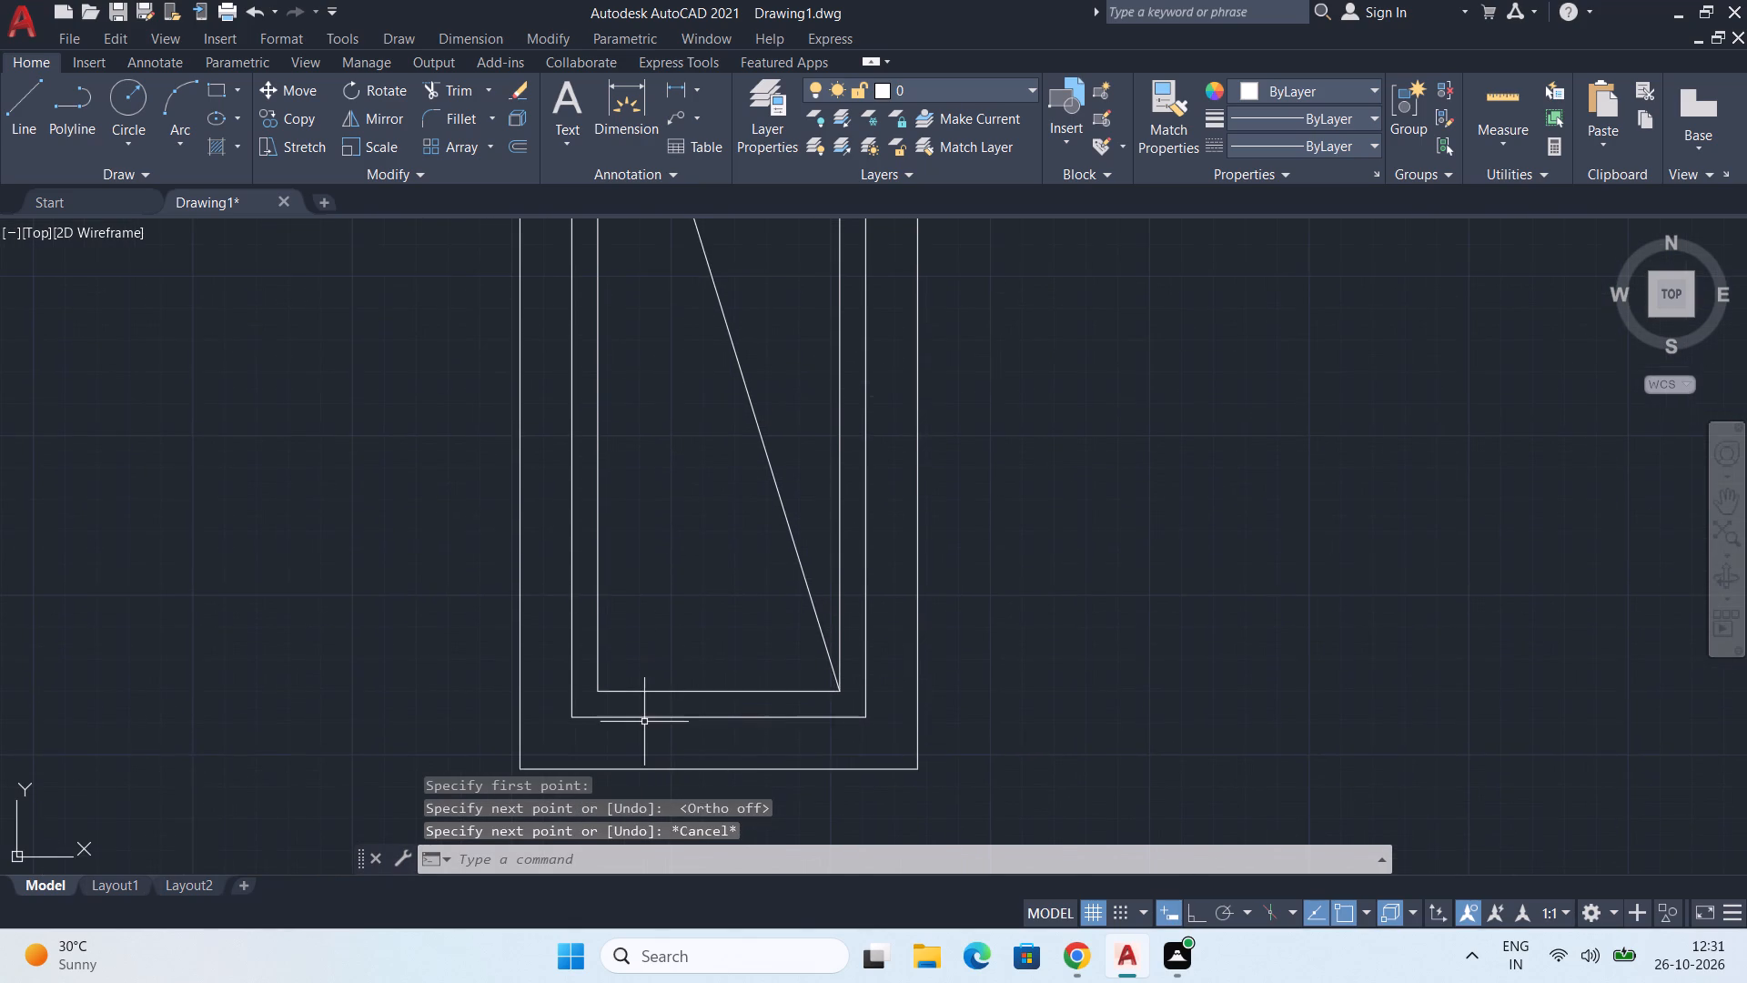
middle_click_drag(643, 721, 584, 754)
middle_click_drag(628, 636, 633, 664)
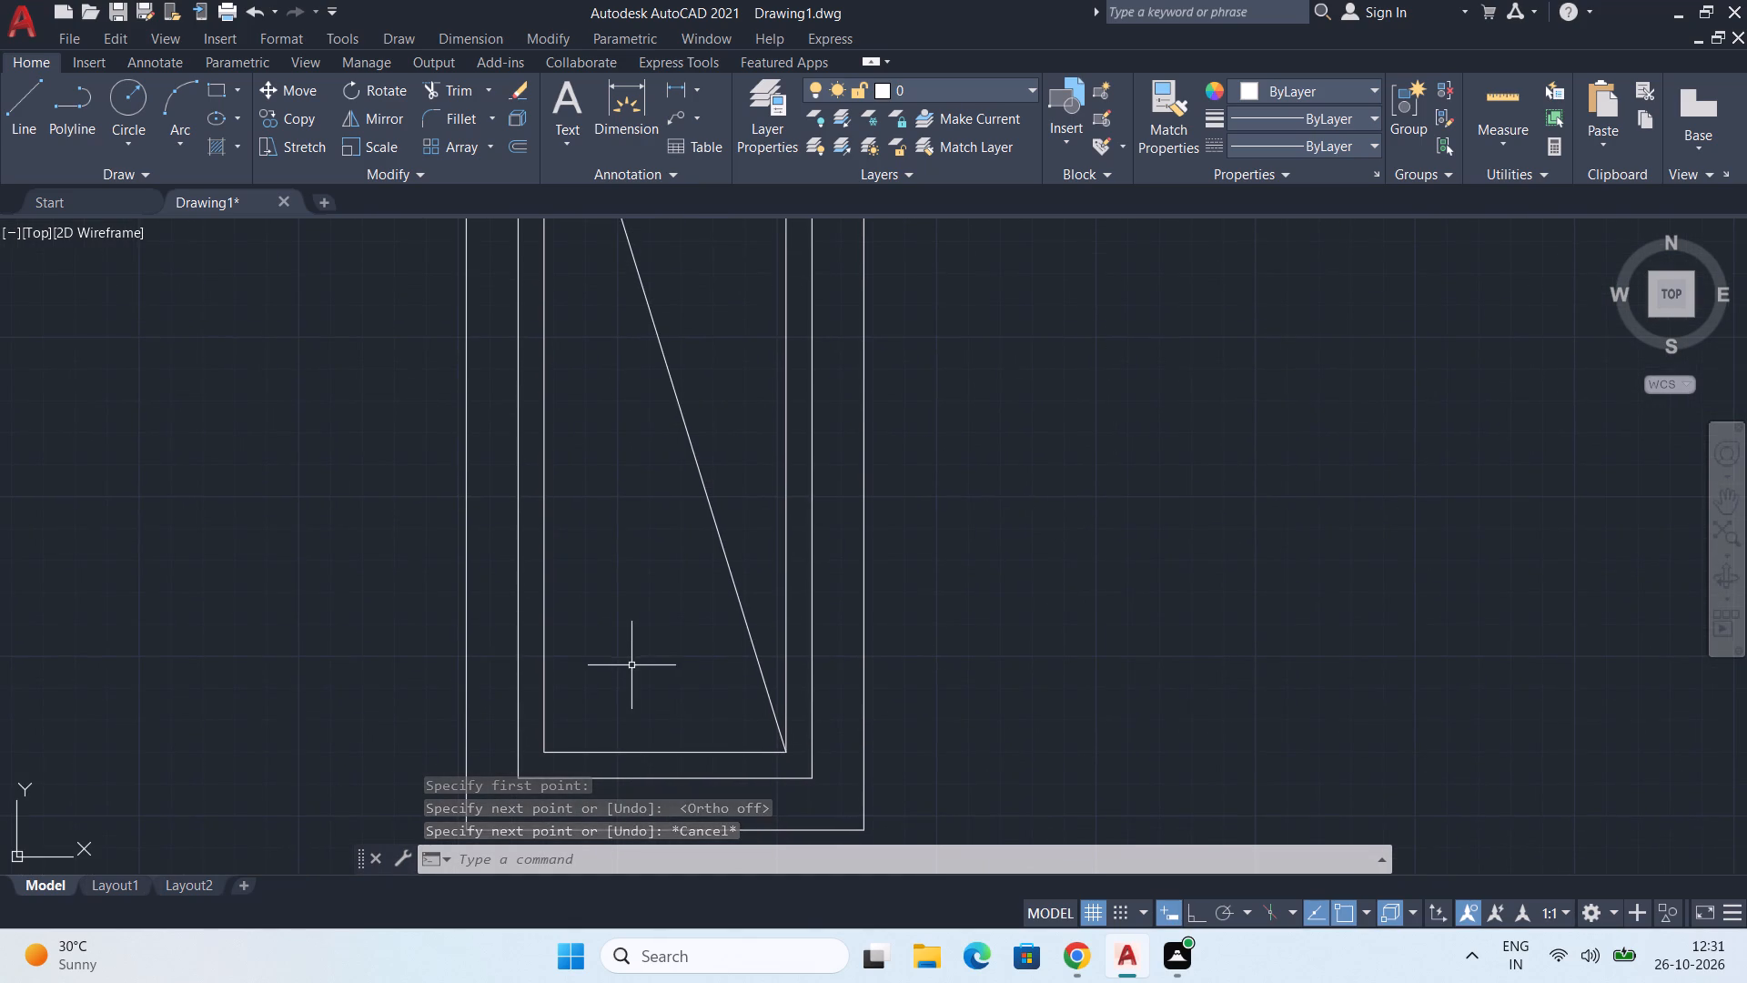
scroll(582, 707, "down", 1)
middle_click_drag(591, 704, 565, 633)
middle_click_drag(559, 640, 561, 691)
key("space")
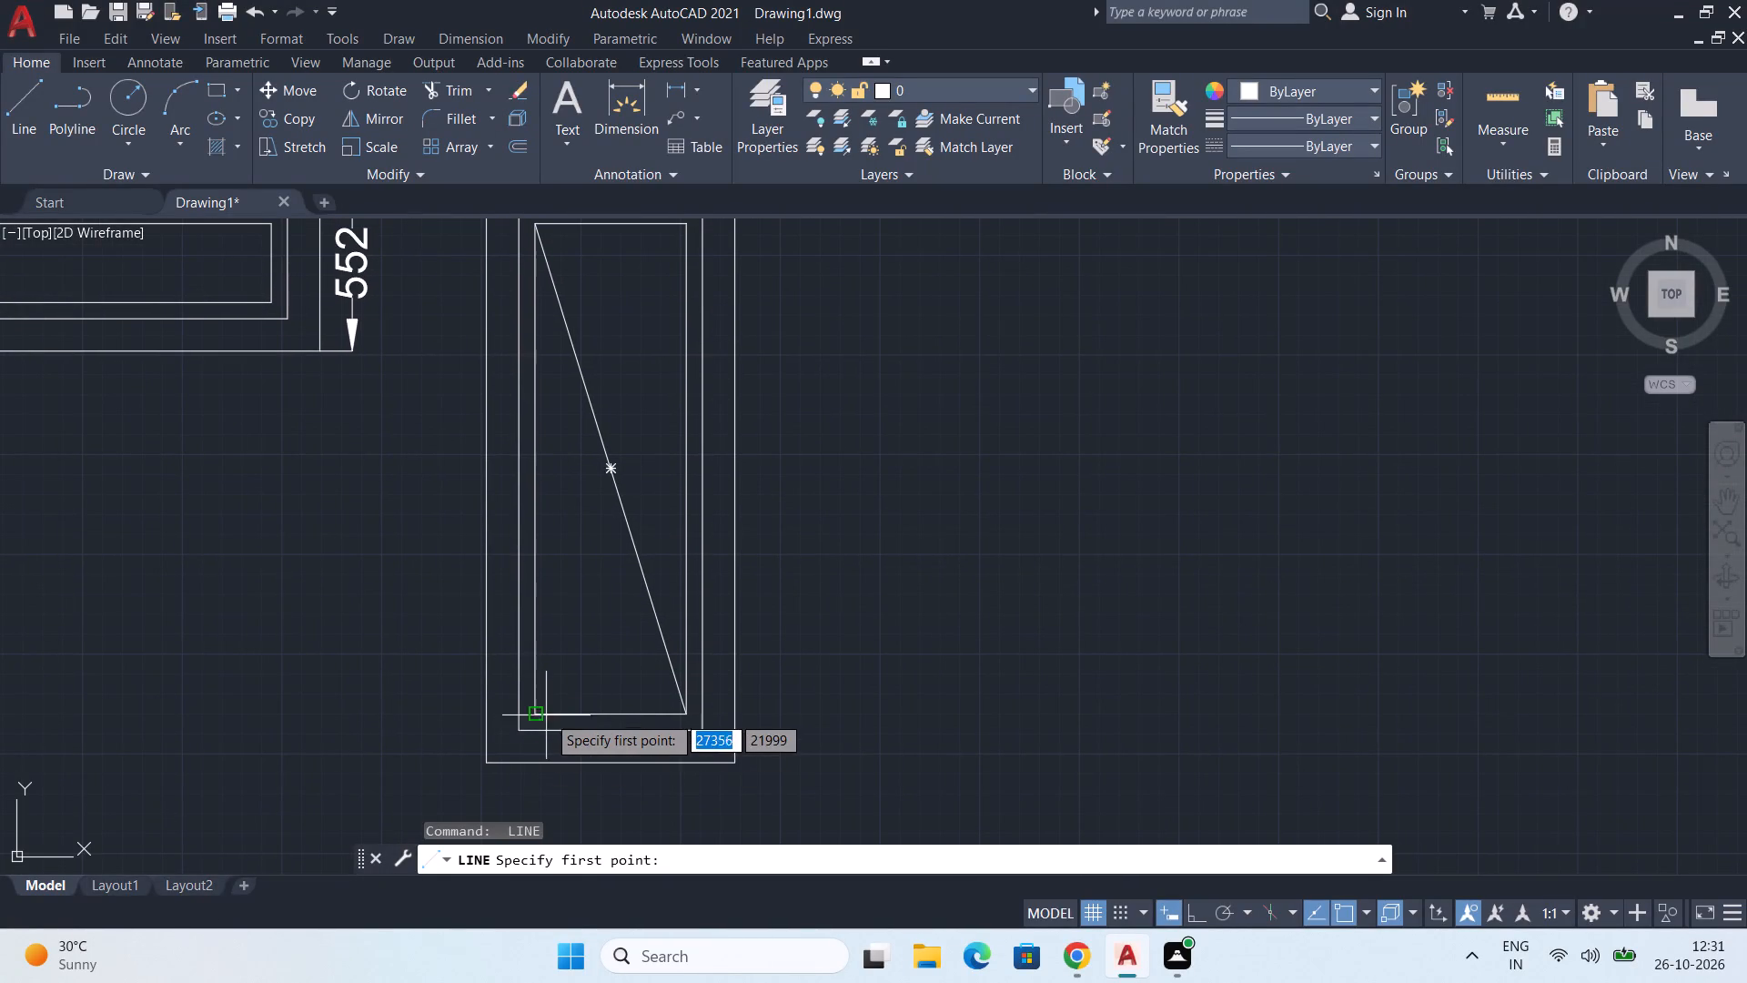
left_click(531, 711)
middle_click_drag(609, 400, 614, 556)
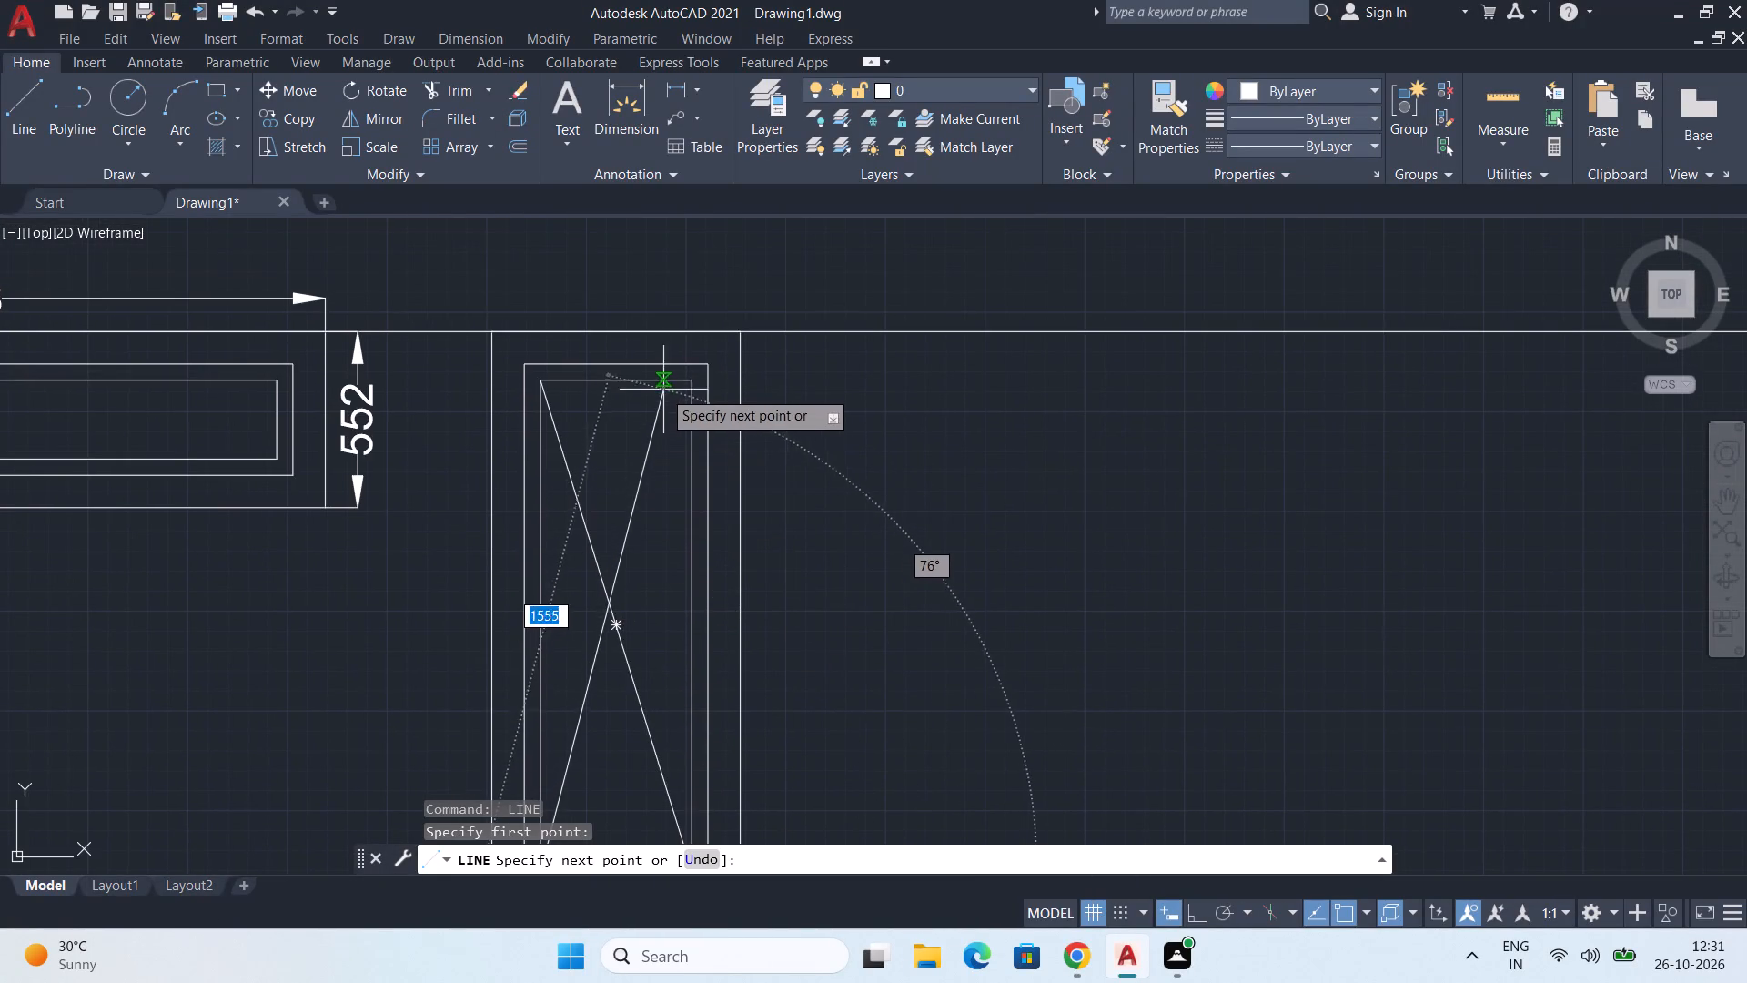
left_click(685, 383)
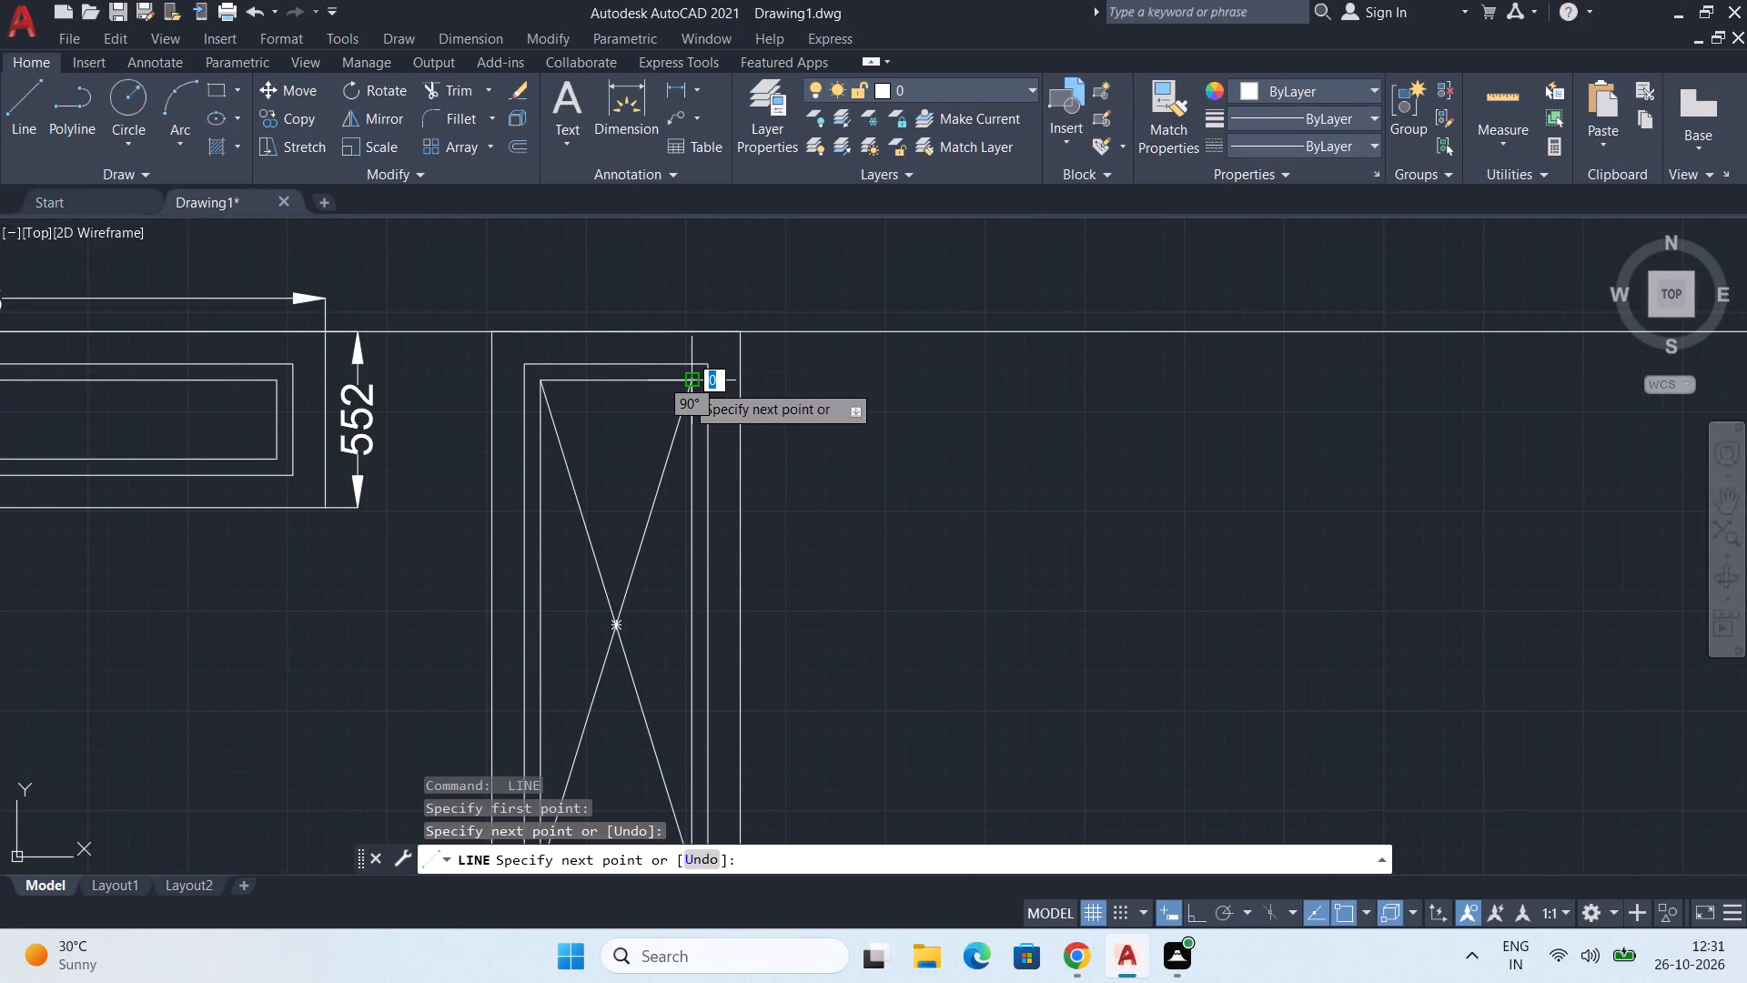
key("Escape")
Add a linear dimension for the tall frame's outer width, placed just above its top edge.
scroll(685, 425, "down", 2)
middle_click_drag(733, 643, 738, 654)
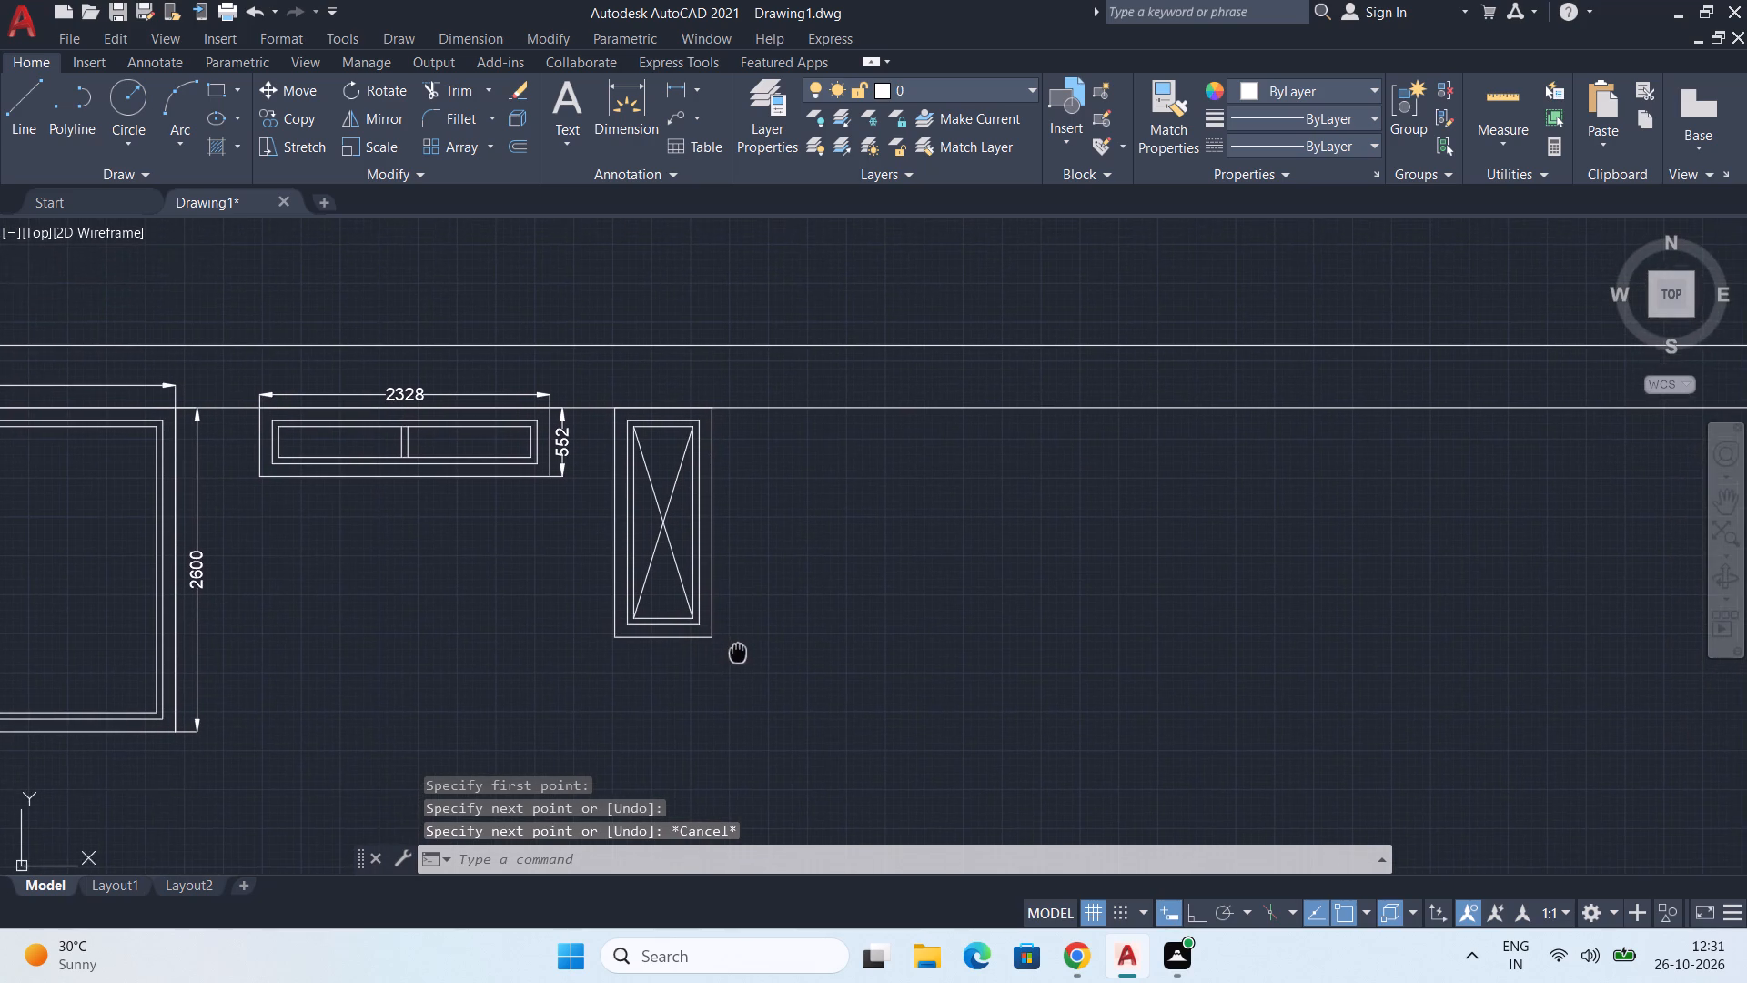
middle_click_drag(738, 654, 735, 658)
middle_click_drag(721, 502, 643, 489)
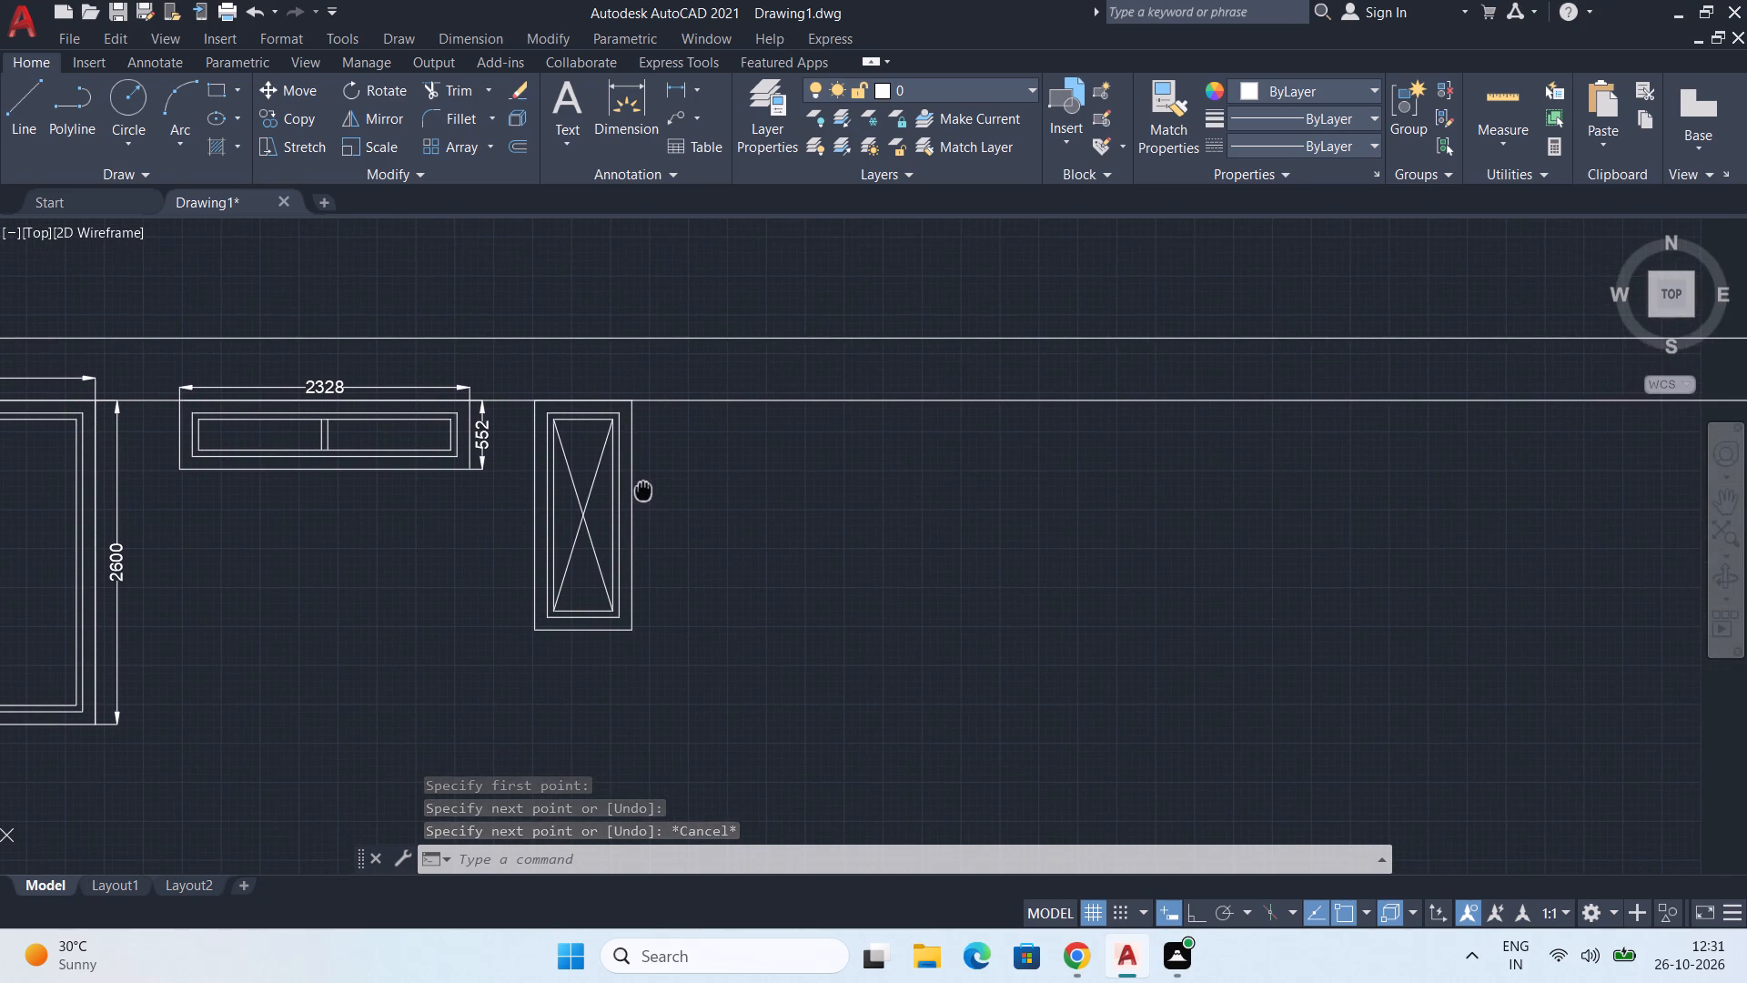
middle_click_drag(643, 489, 632, 528)
middle_click_drag(571, 634, 603, 577)
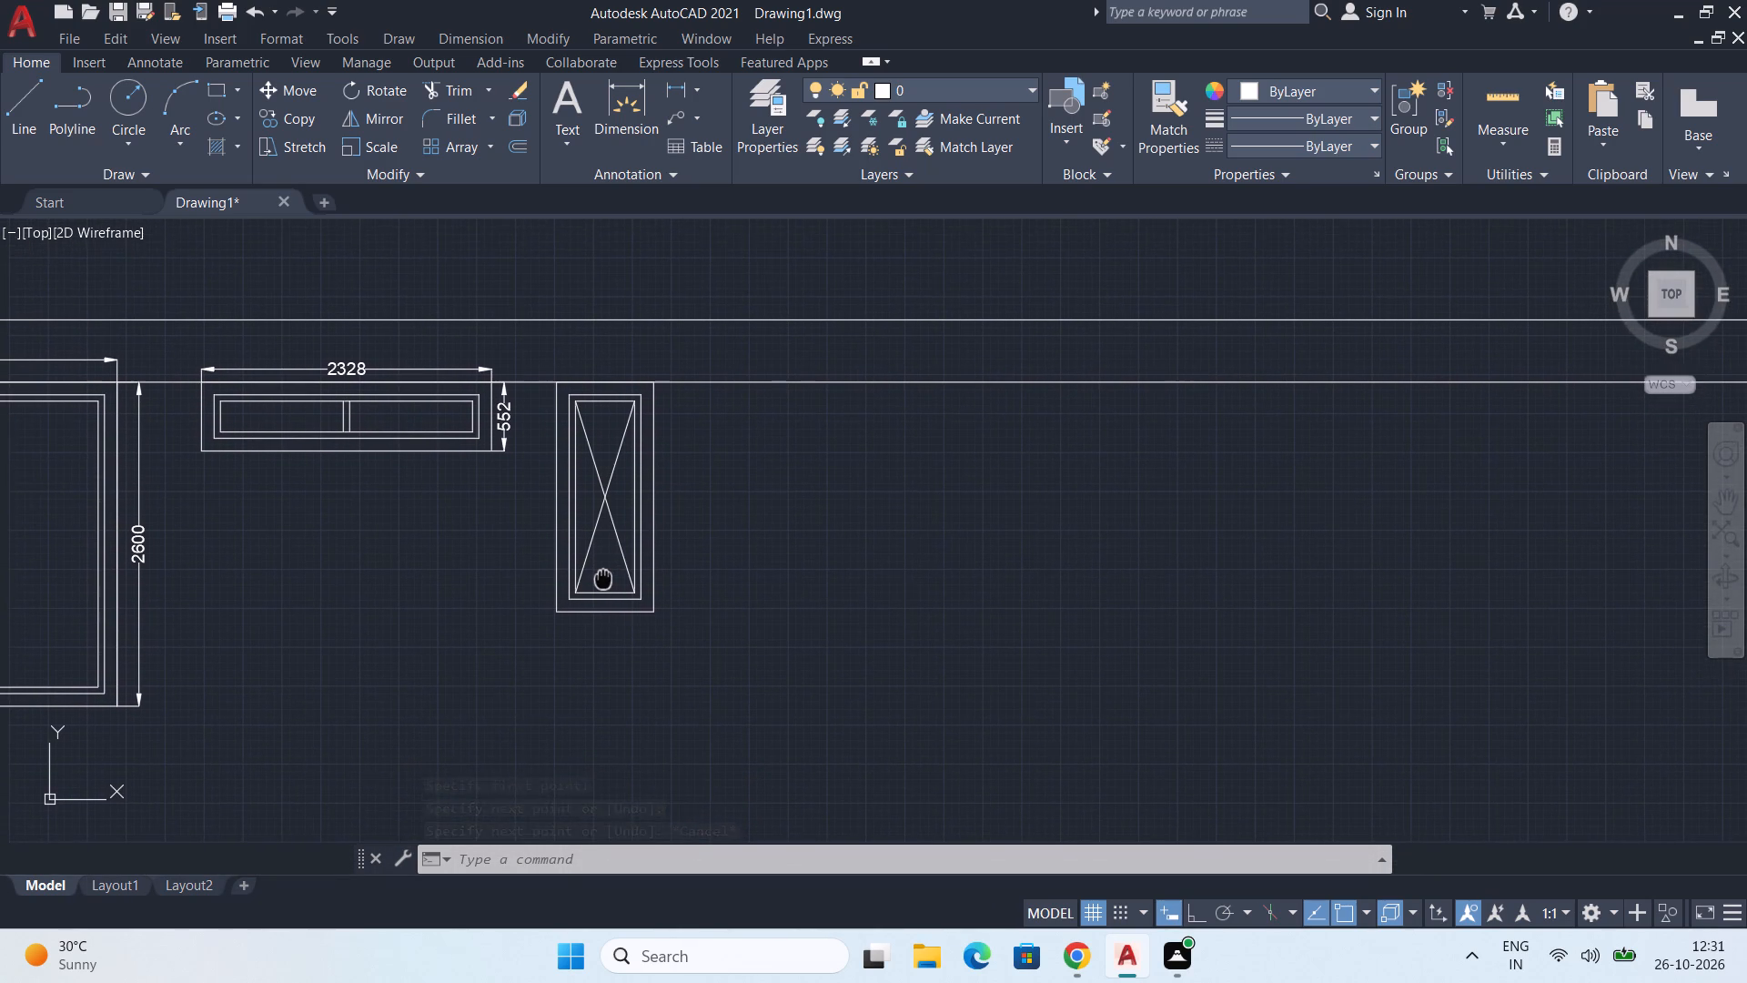
middle_click_drag(603, 577, 611, 602)
scroll(615, 458, "up", 1)
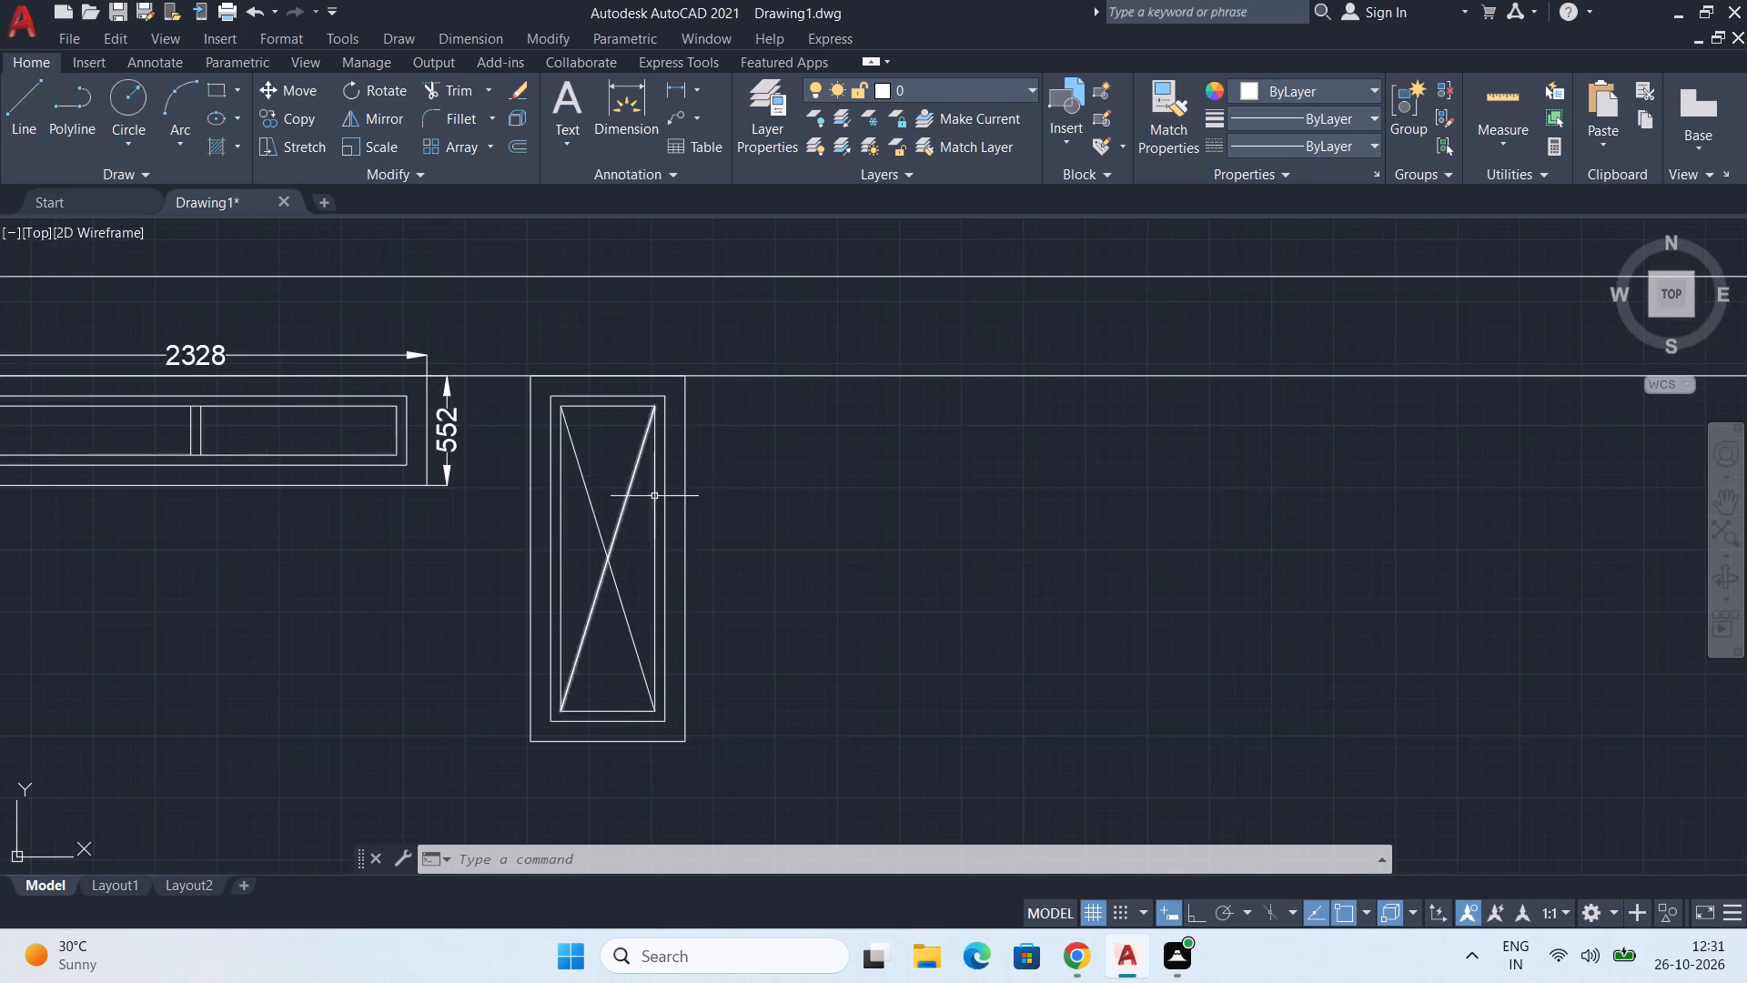
middle_click_drag(672, 574, 670, 493)
left_click(682, 96)
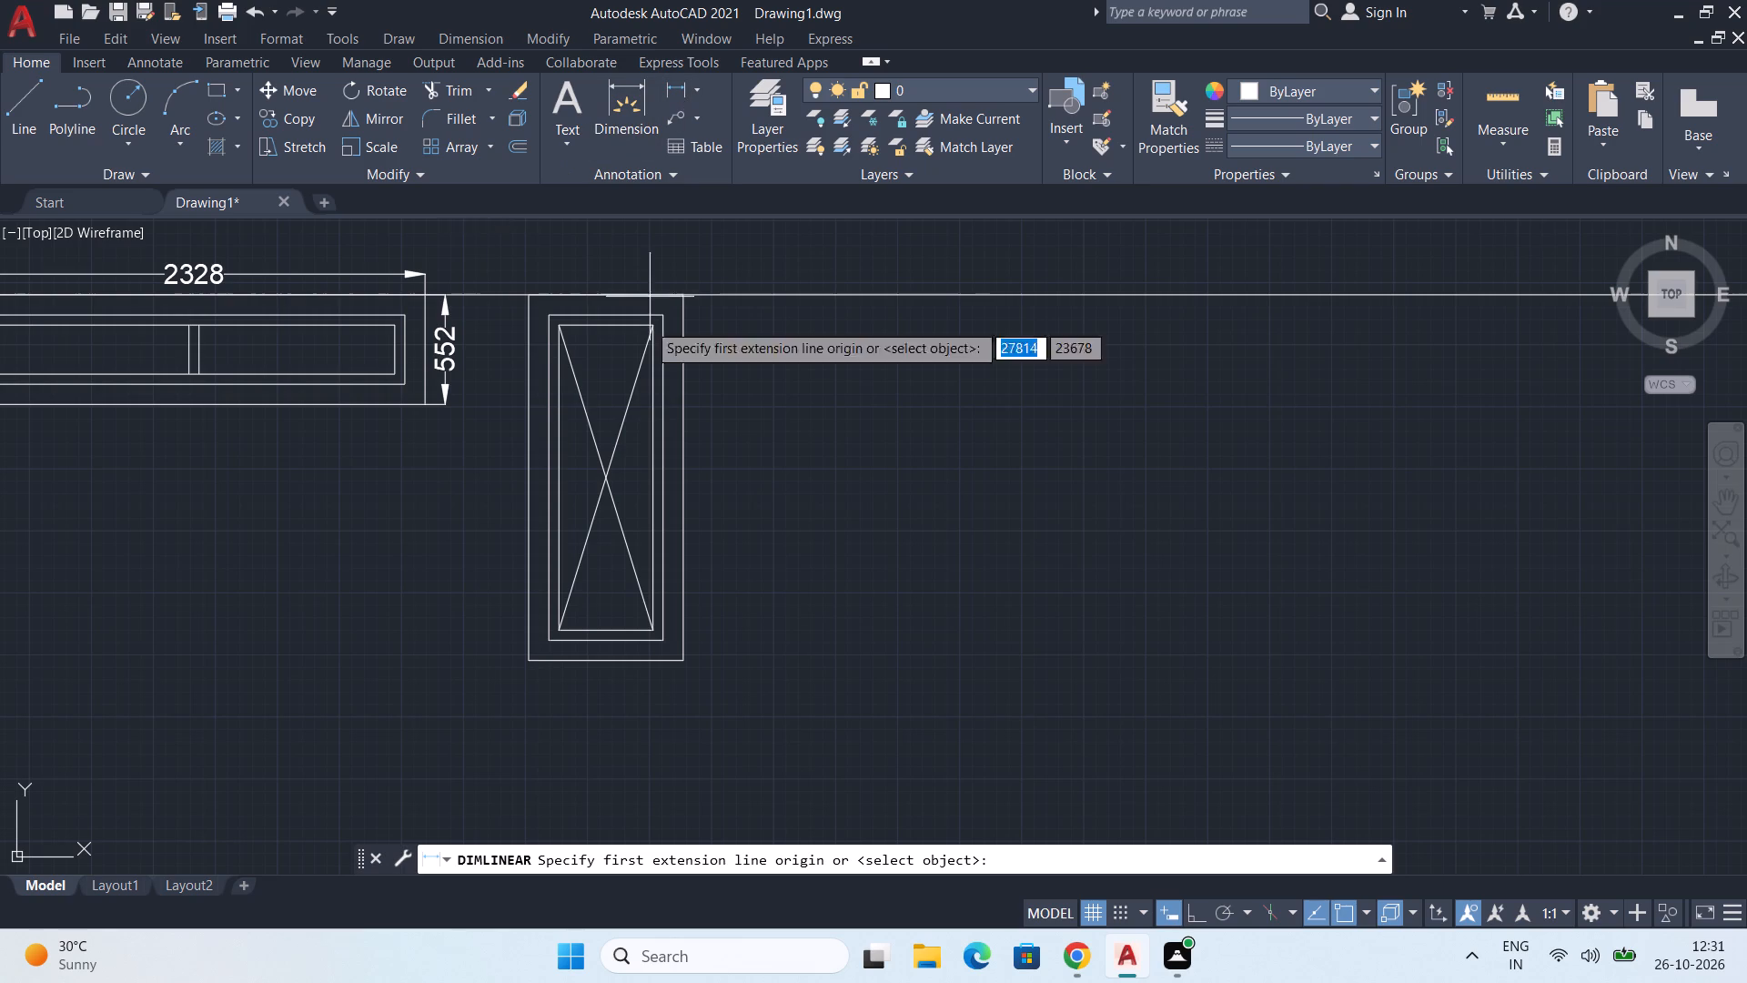
middle_click_drag(593, 665, 625, 719)
middle_click_drag(560, 457, 581, 656)
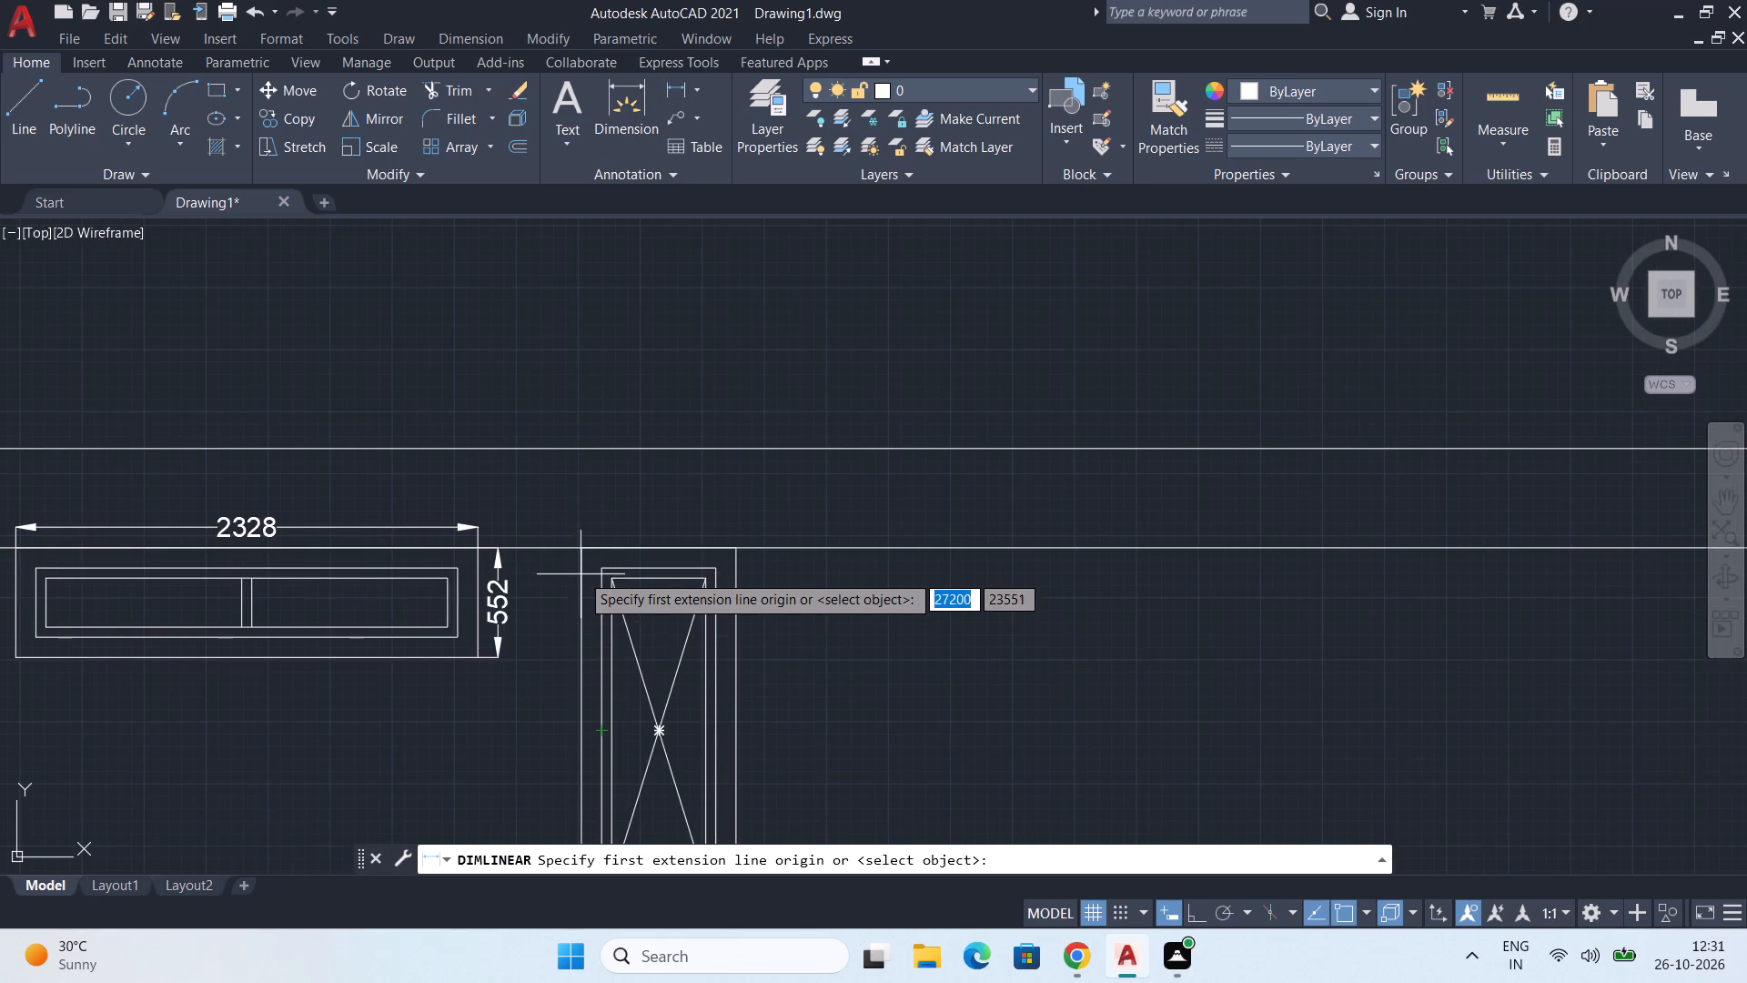
left_click(585, 547)
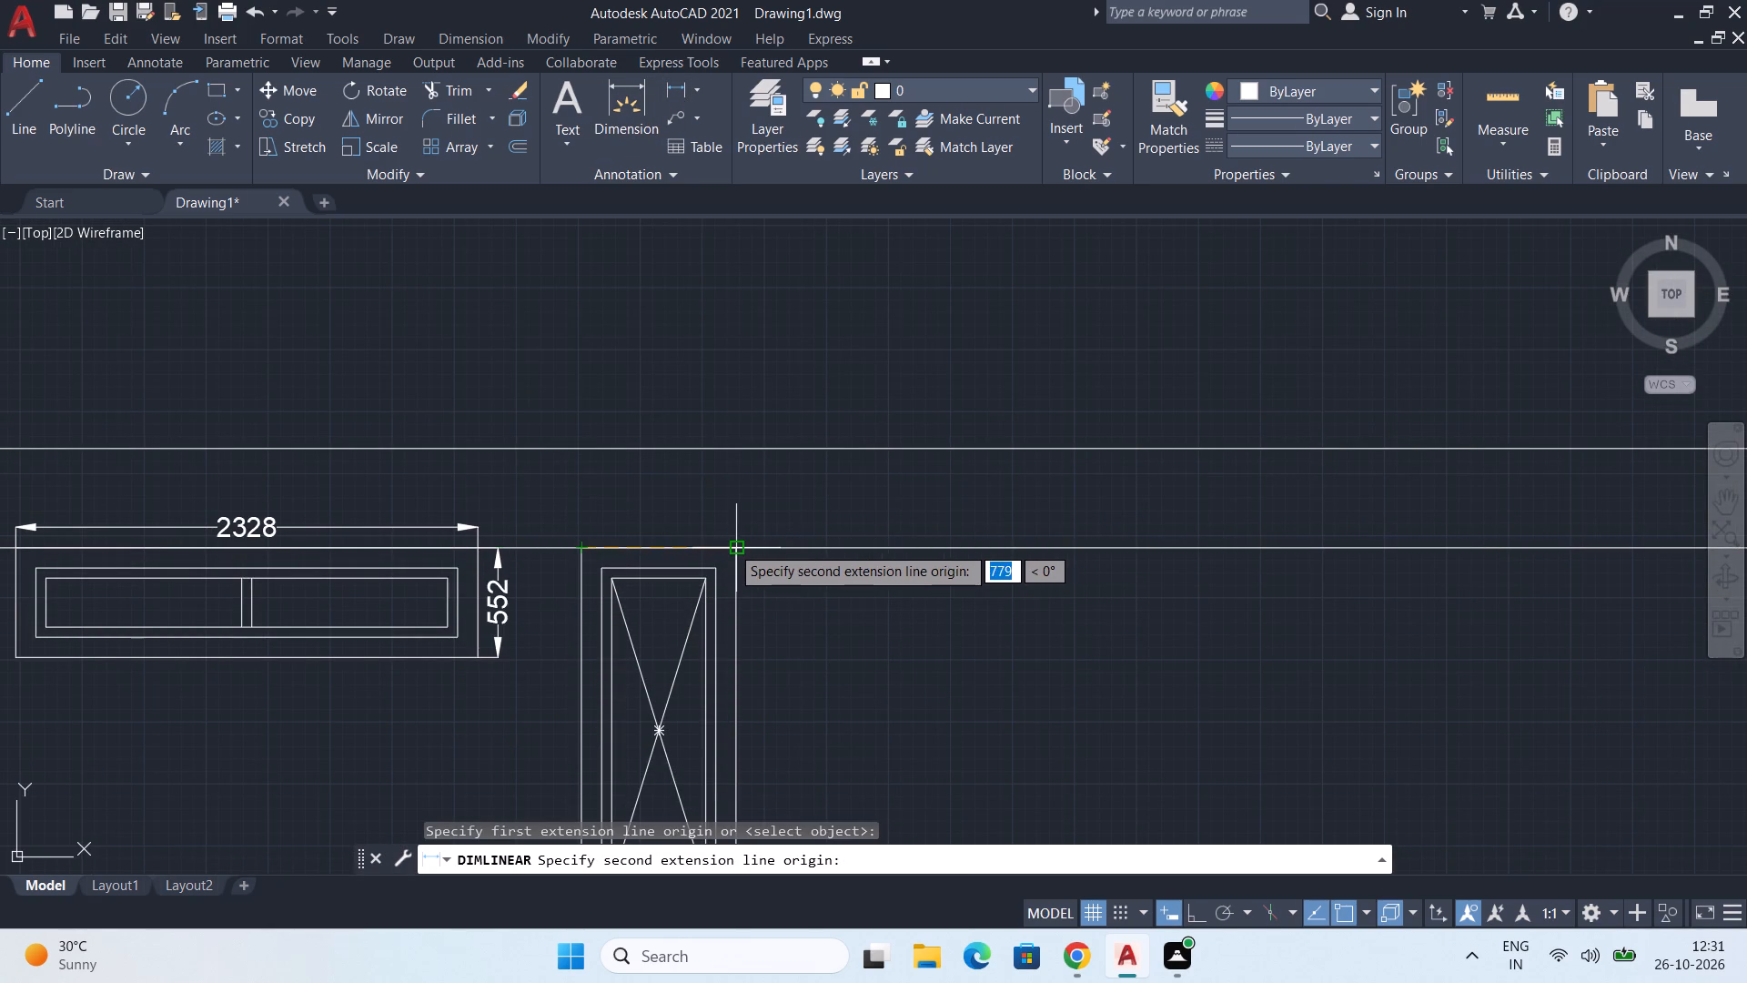
left_click(731, 545)
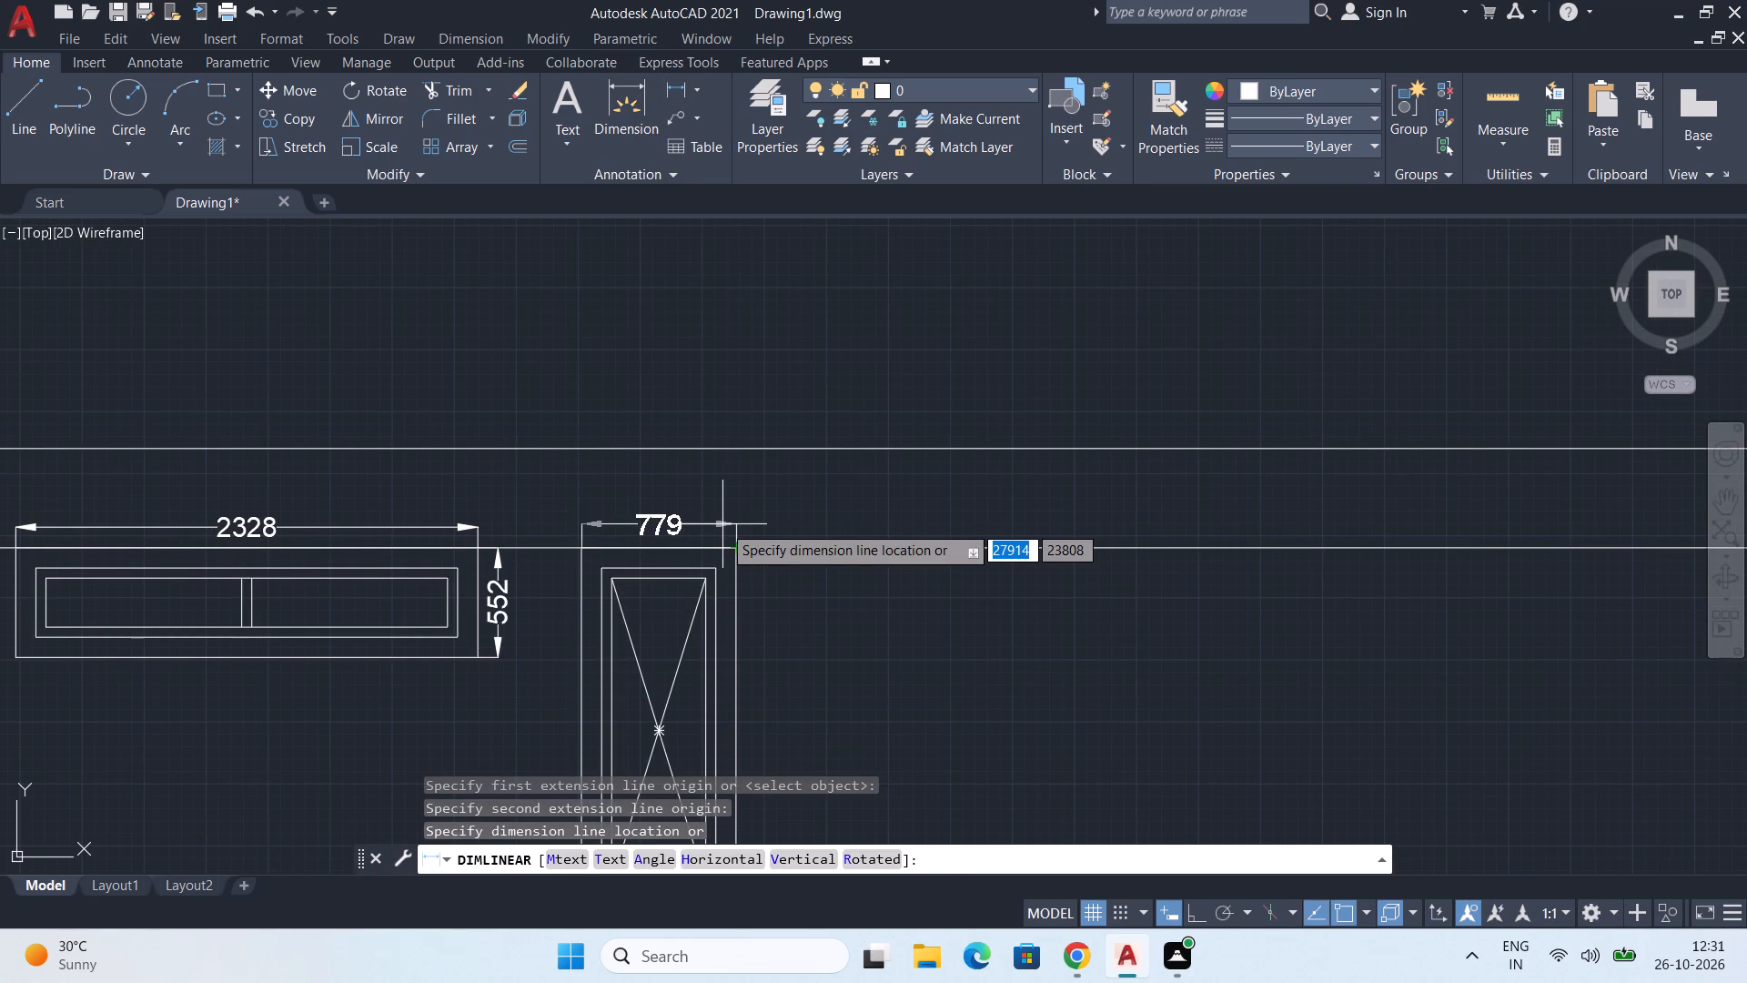
left_click(722, 524)
Add a linear dimension for the tall frame's outer height, placed about 100 mm outside its right edge.
middle_click_drag(775, 607, 749, 517)
key("space")
scroll(674, 611, "down", 1)
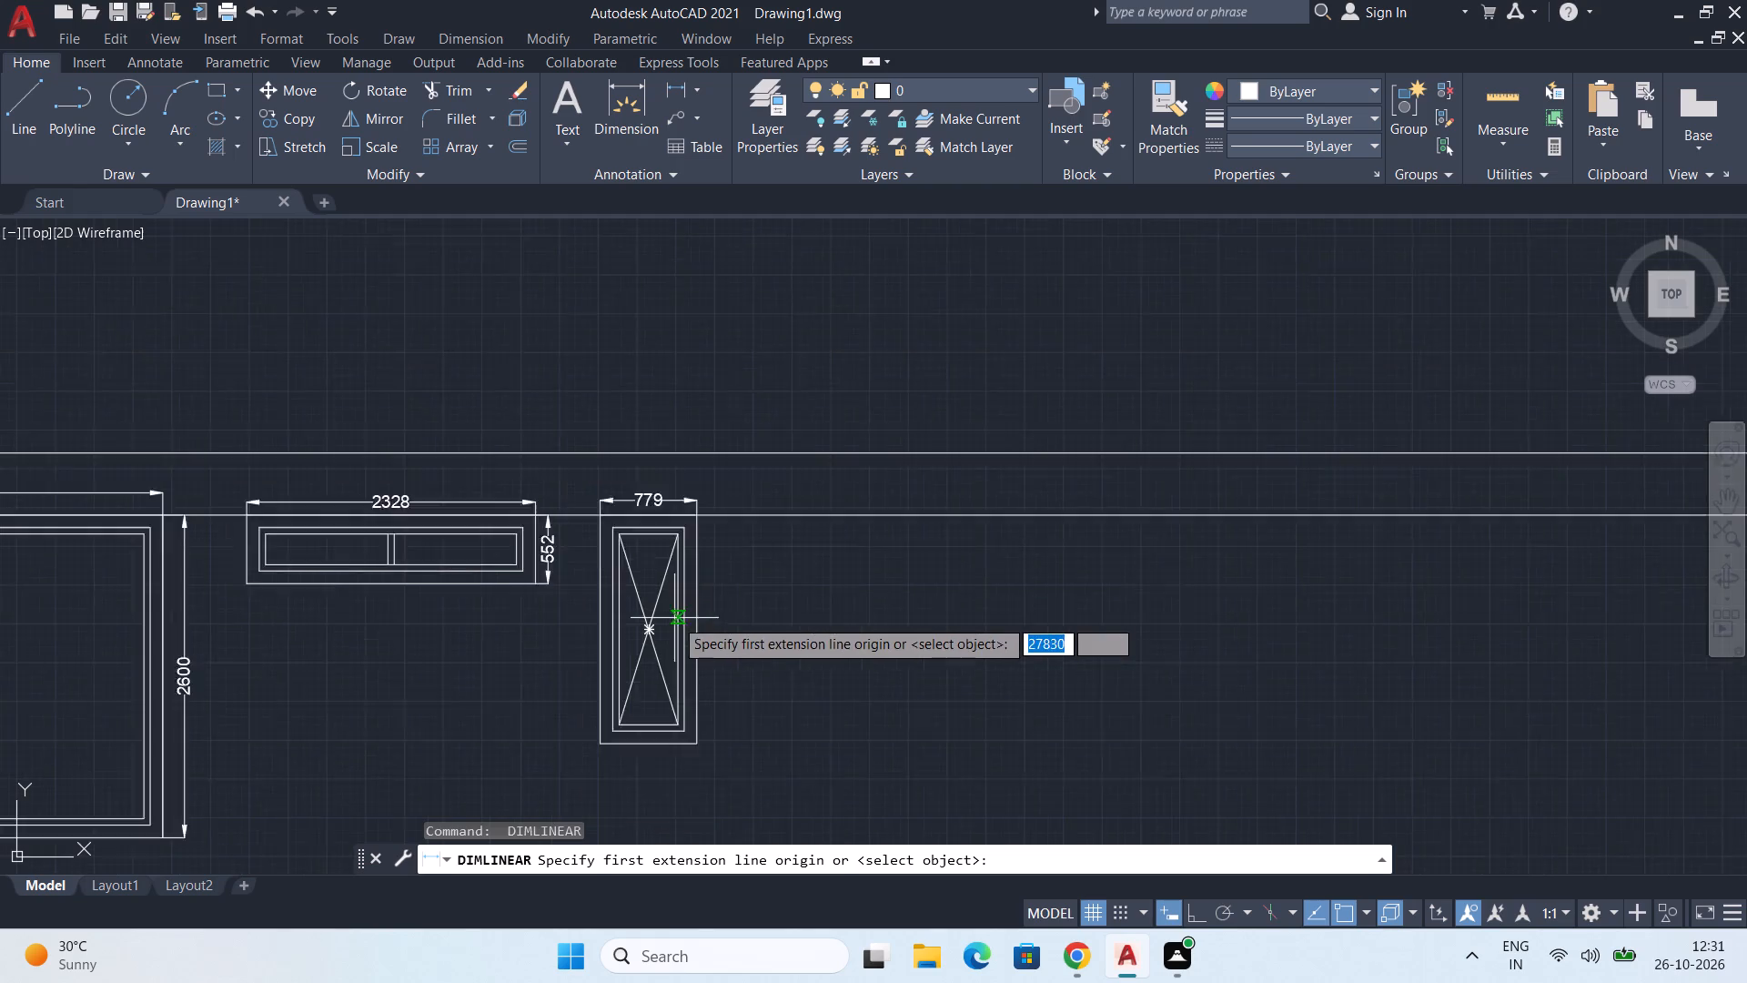
scroll(674, 619, "down", 1)
scroll(673, 595, "up", 3)
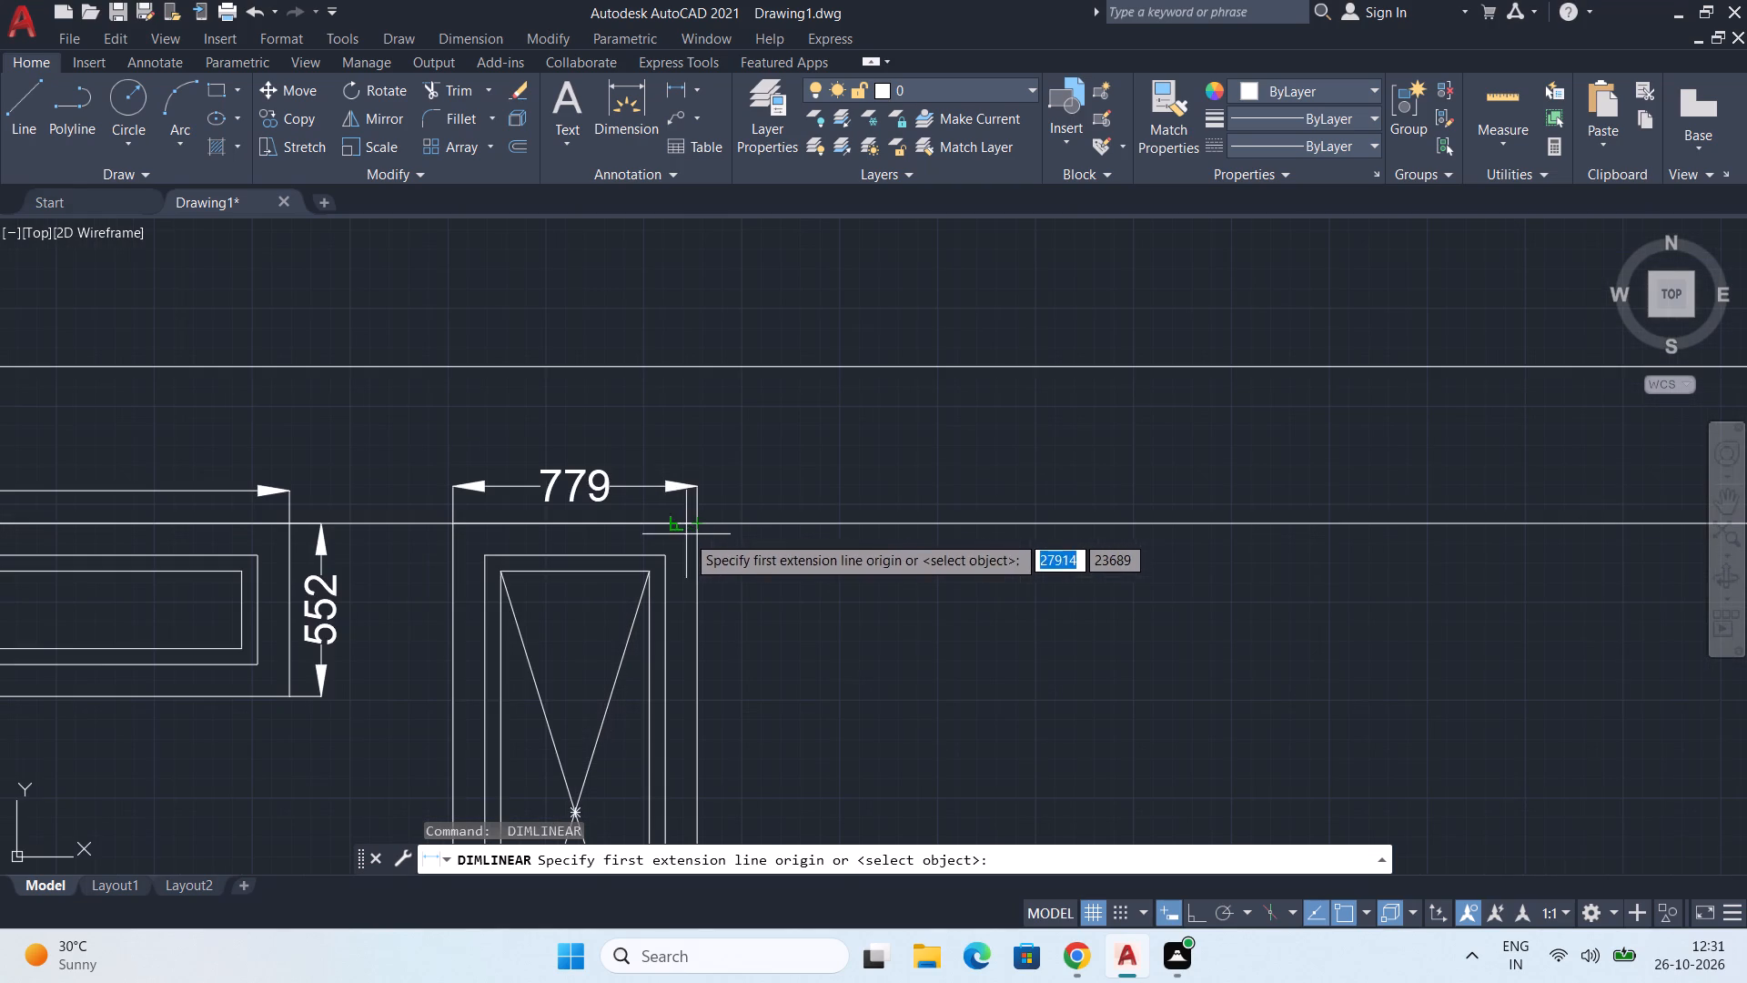
left_click(698, 520)
scroll(733, 718, "down", 1)
middle_click_drag(723, 689, 673, 496)
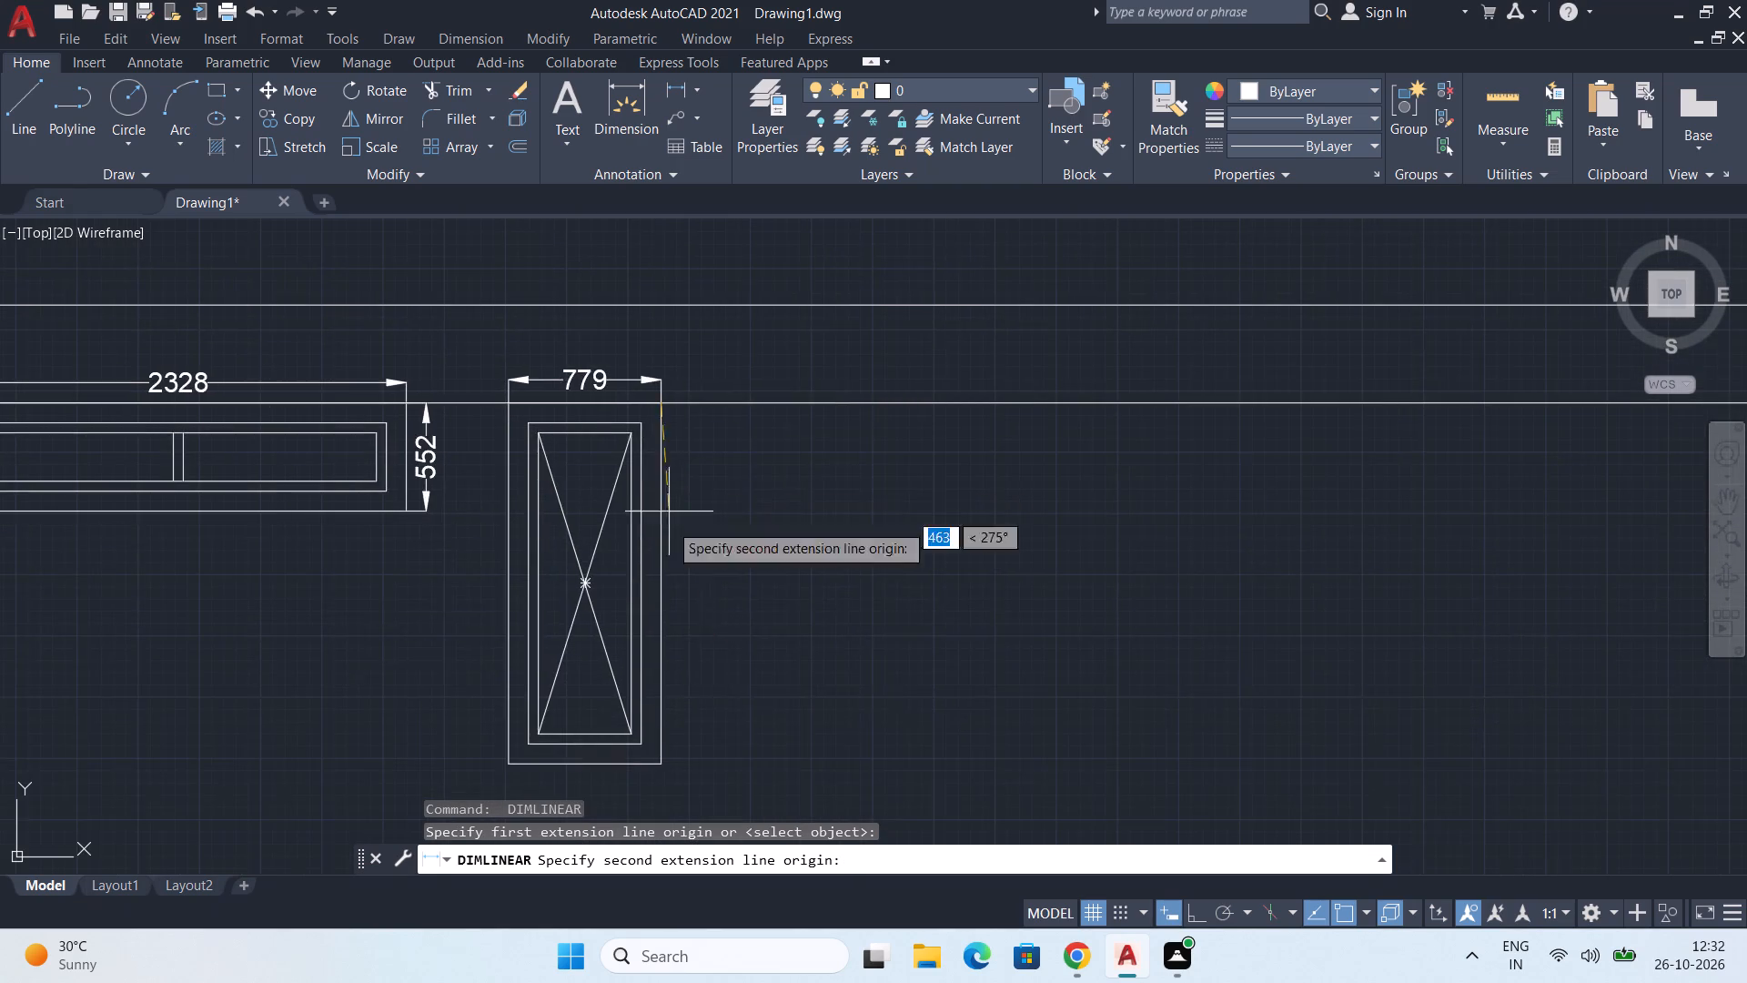
middle_click_drag(676, 620, 685, 545)
left_click(672, 686)
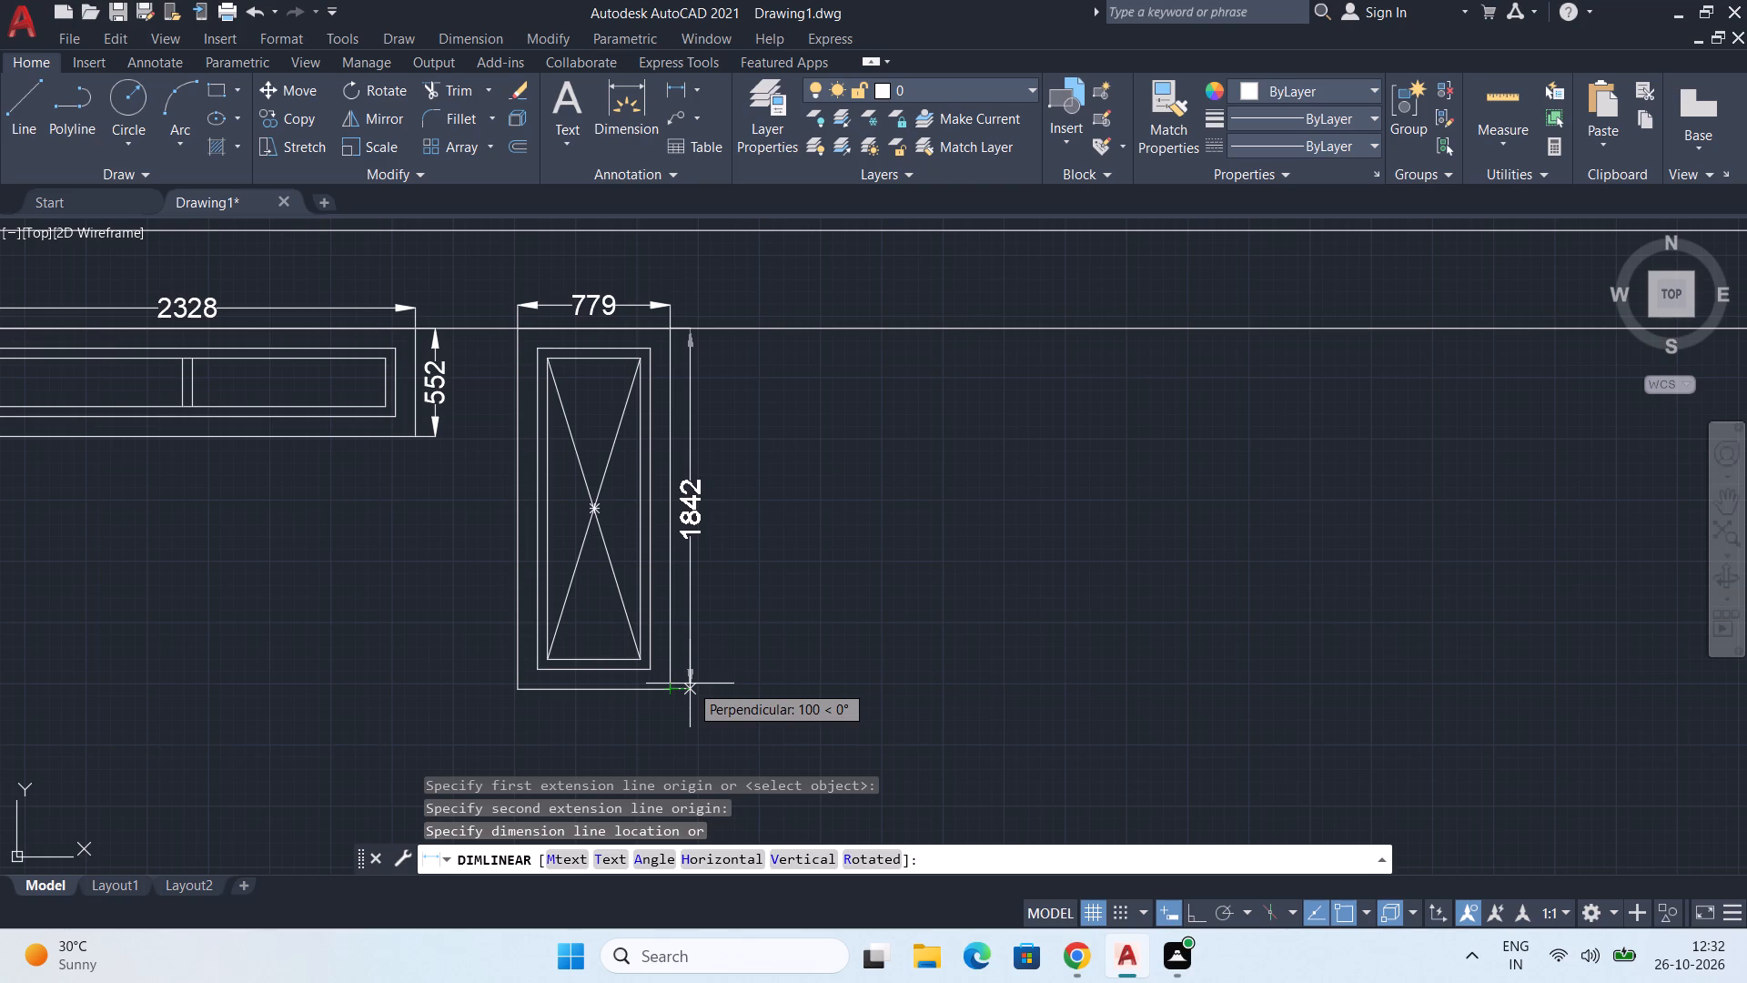
left_click(690, 684)
Draw a 1471 by 1509 mm rectangle hanging from the lower long line, a short gap right of the tall crossed frame.
scroll(703, 684, "down", 1)
middle_click_drag(733, 669, 659, 643)
left_click(220, 94)
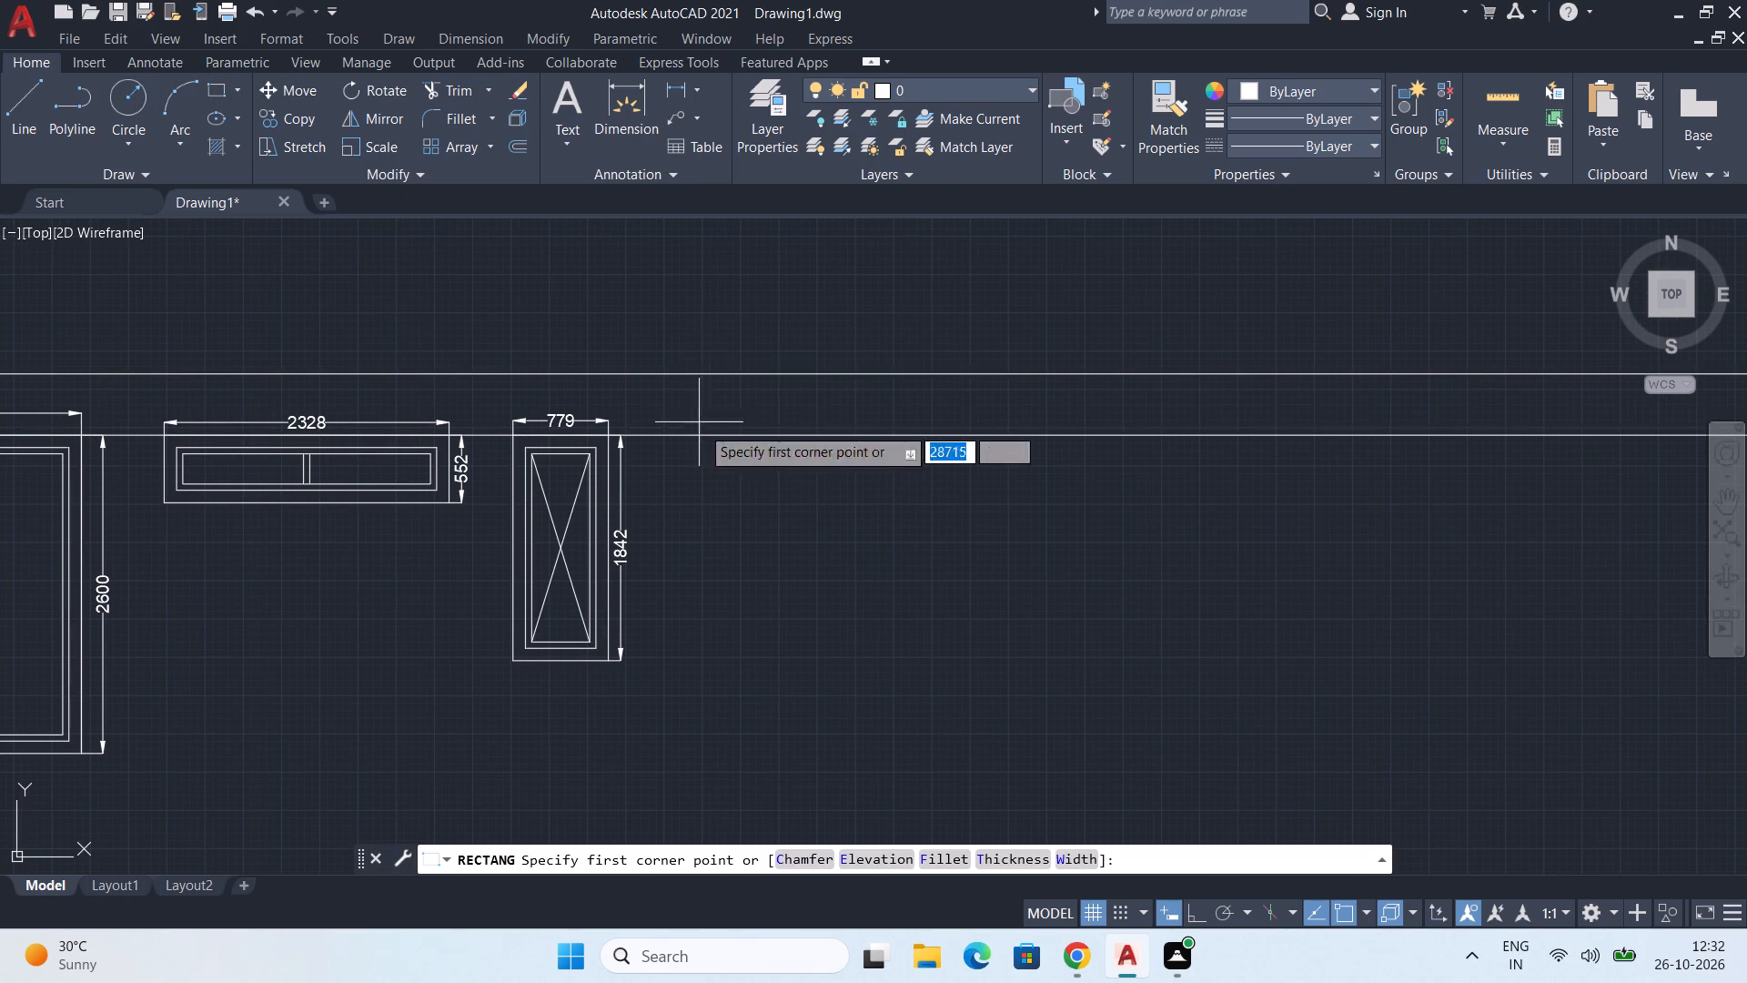
middle_click_drag(714, 475, 567, 390)
scroll(555, 390, "up", 1)
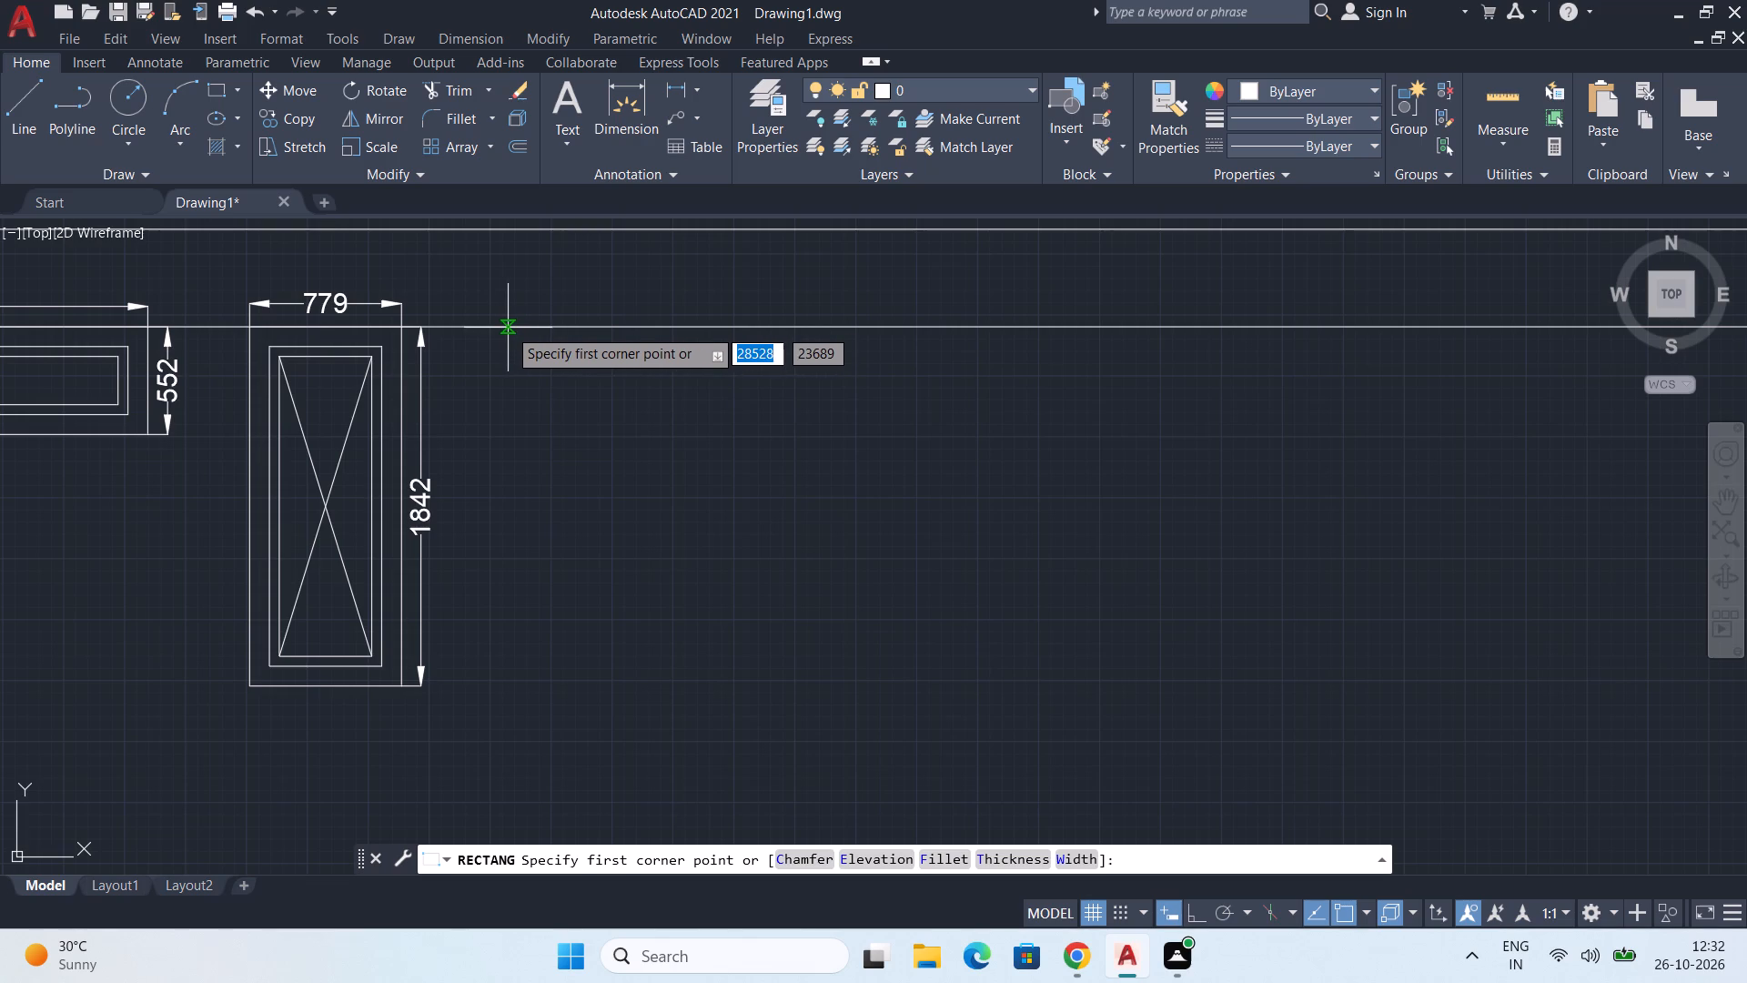
left_click(508, 327)
middle_click_drag(752, 612, 732, 560)
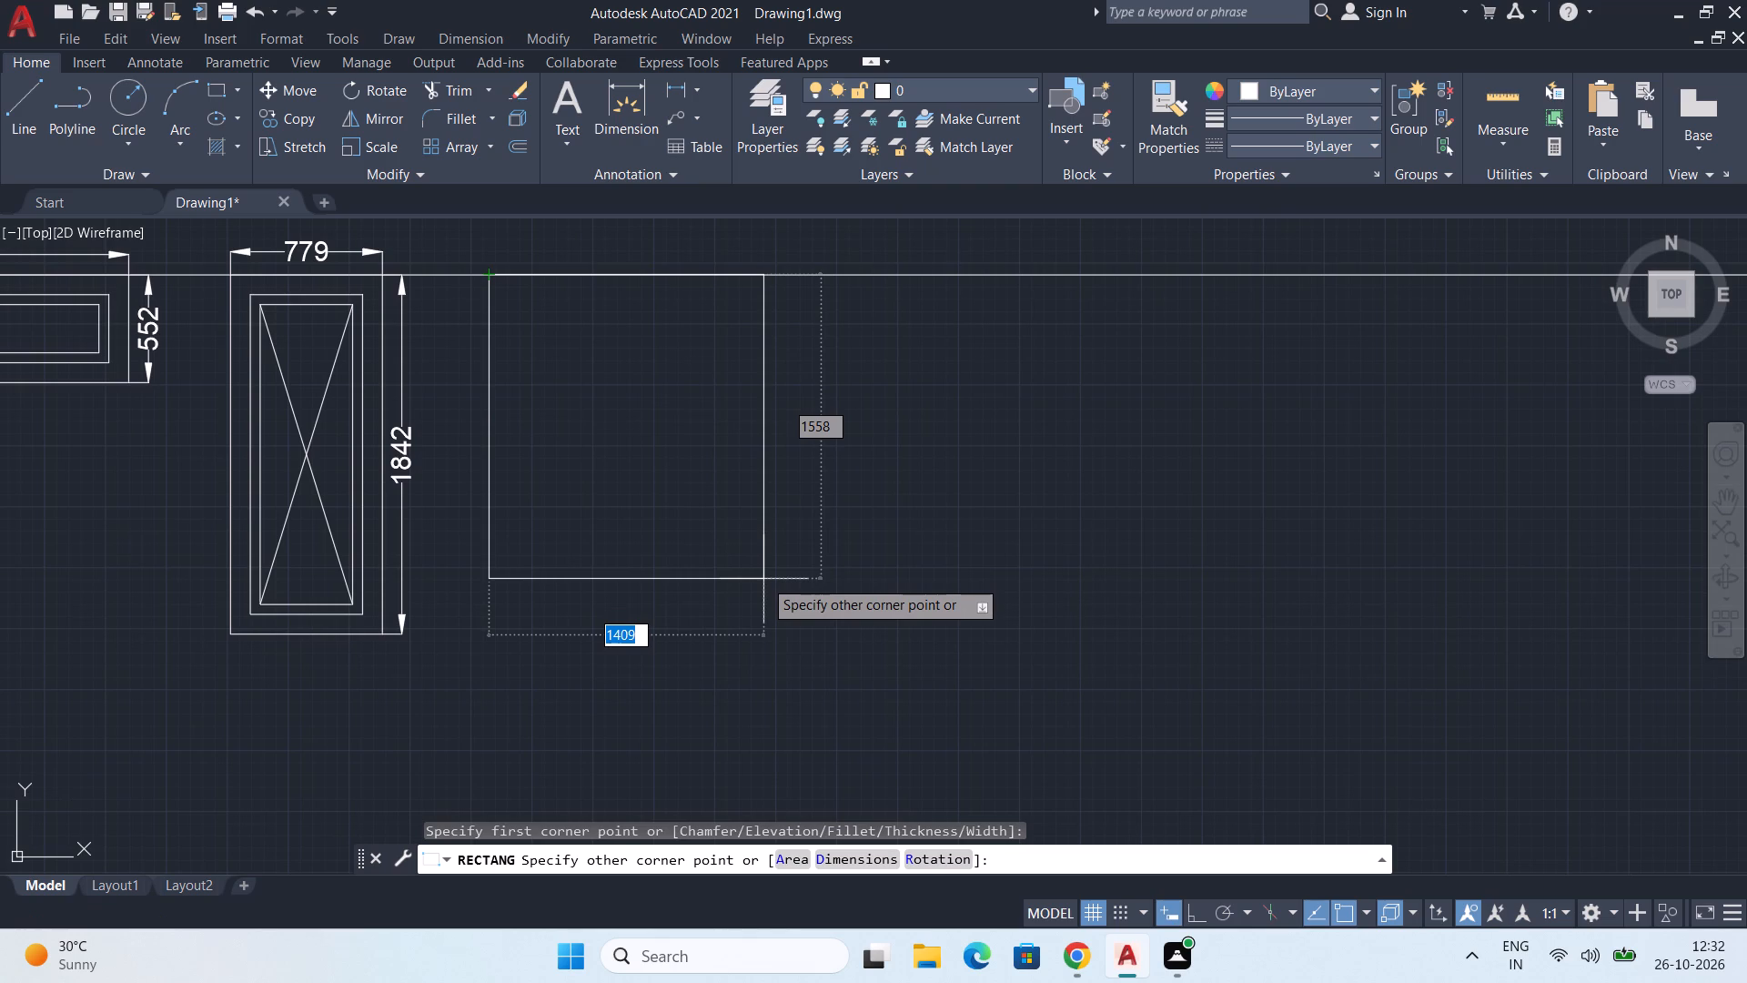
type("1471")
key("Tab")
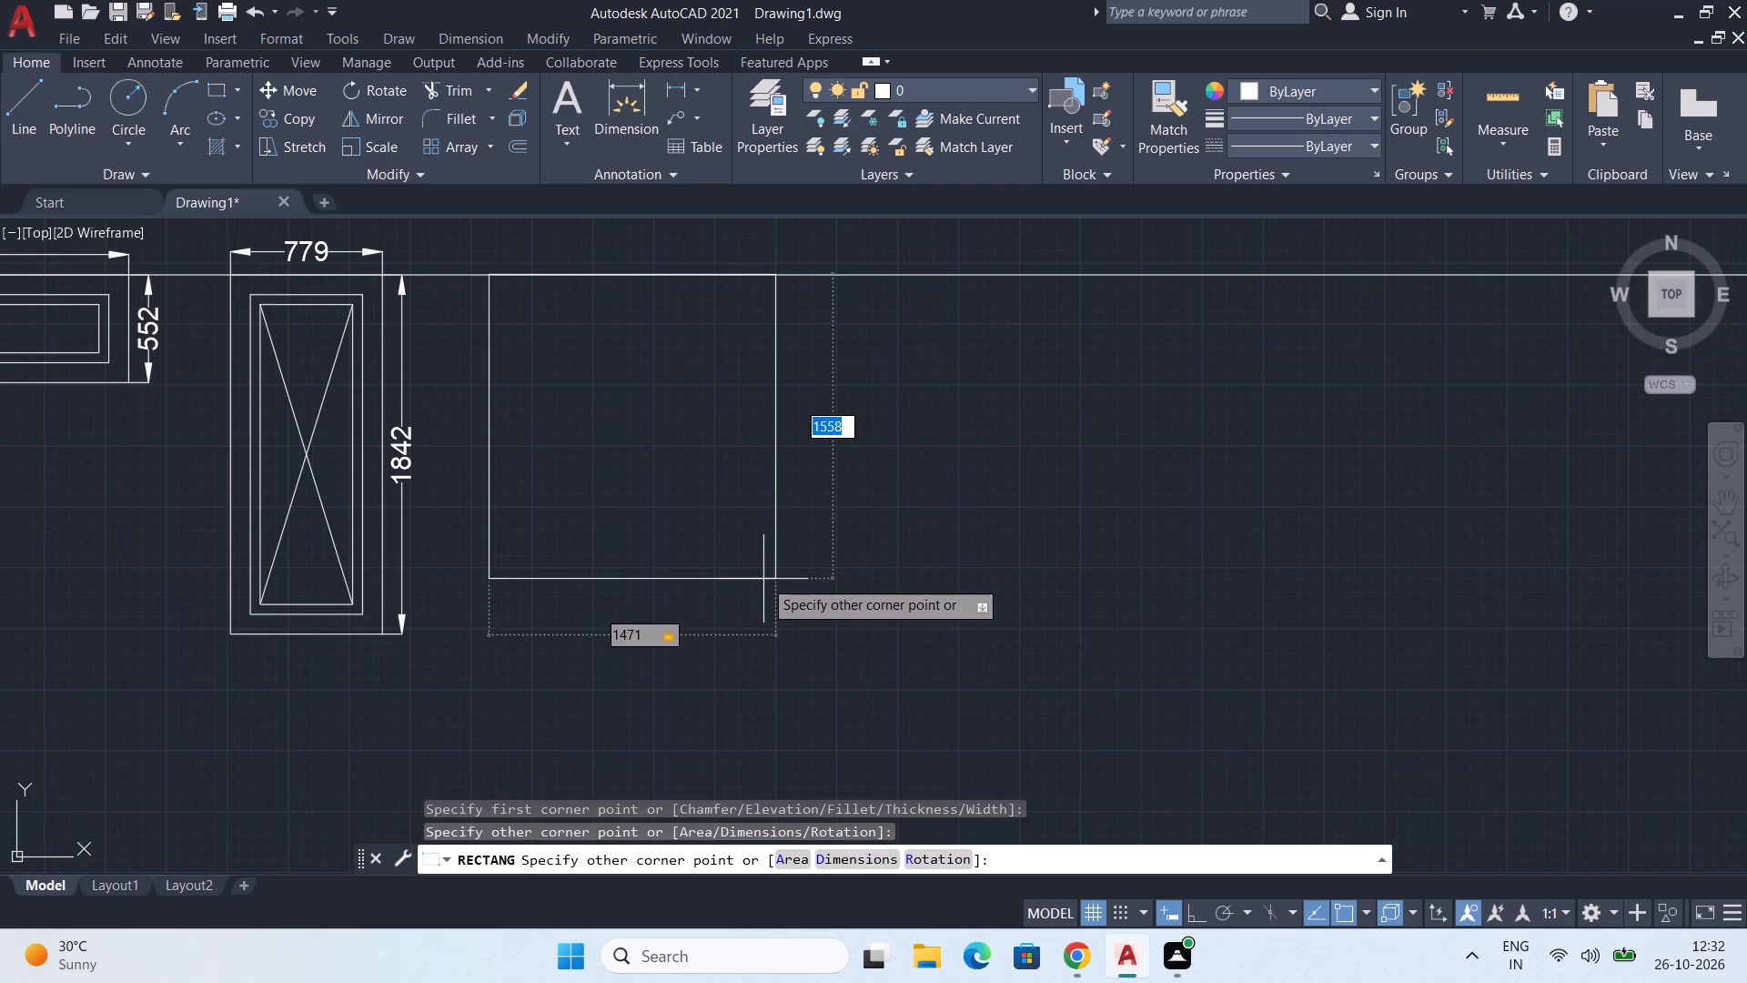
type("1509")
key("Return")
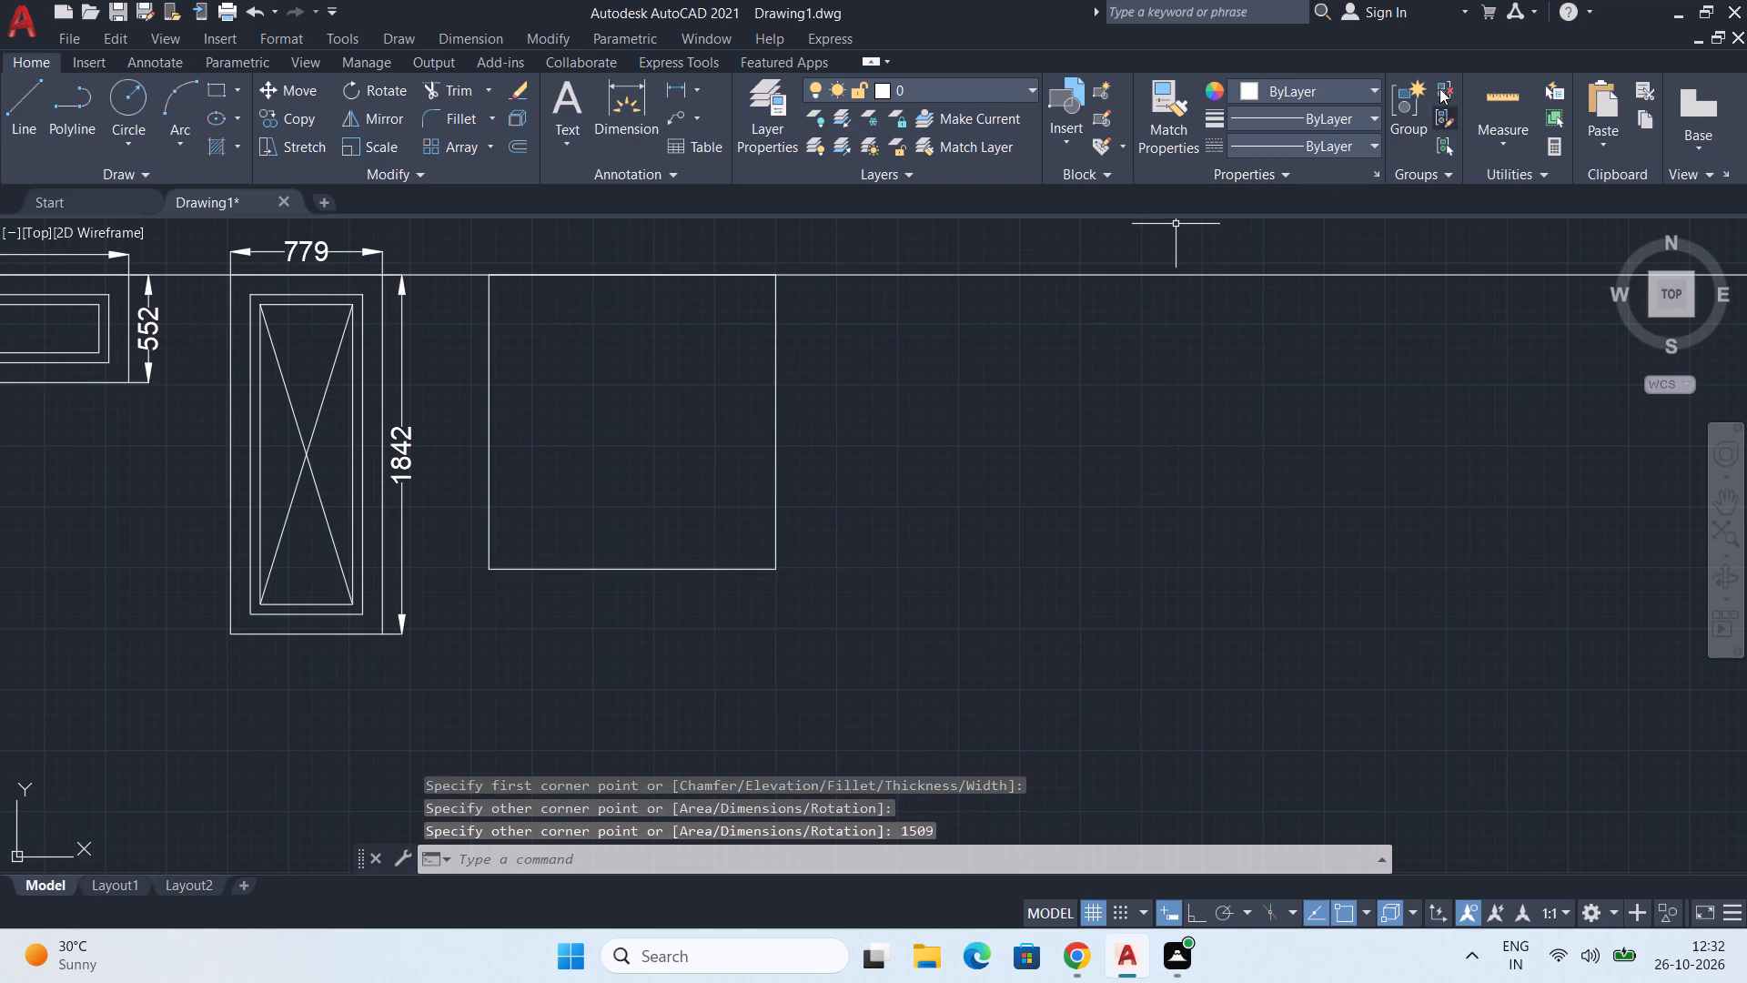
Quick-measure the new rectangle's width and height.
left_click(1486, 99)
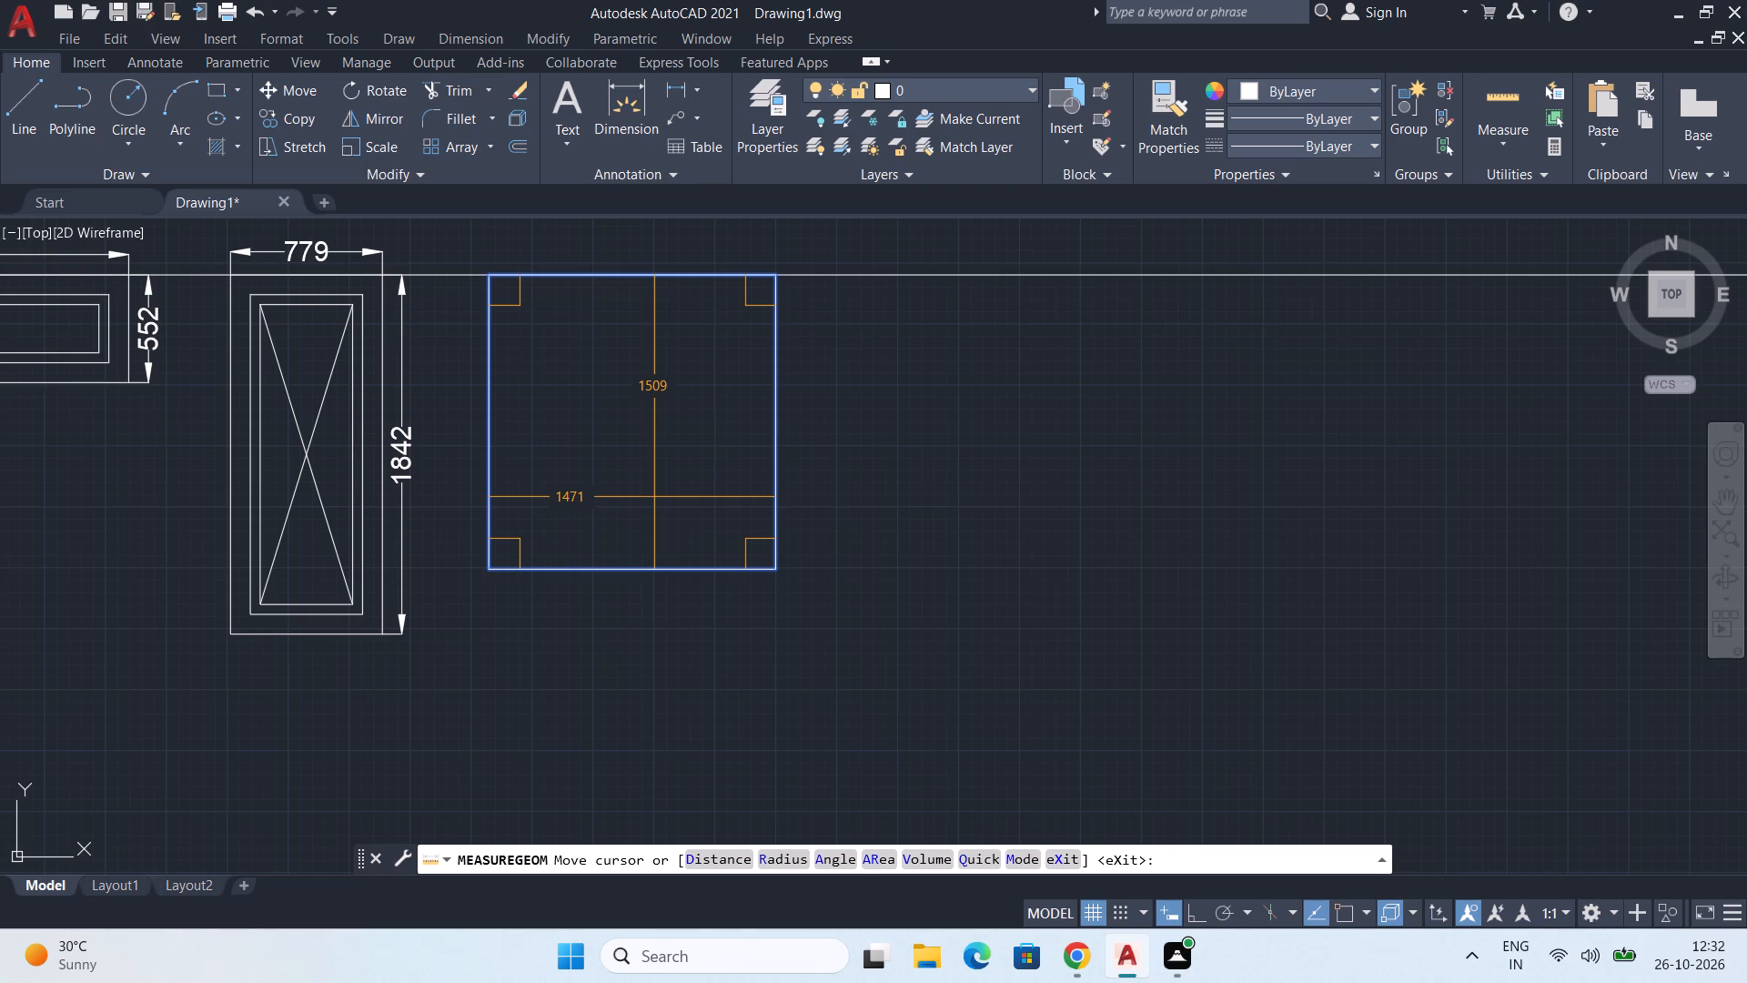
key("Escape")
Offset the new 1471 by 1509 mm rectangle inward by 101.6 mm.
type("OFF")
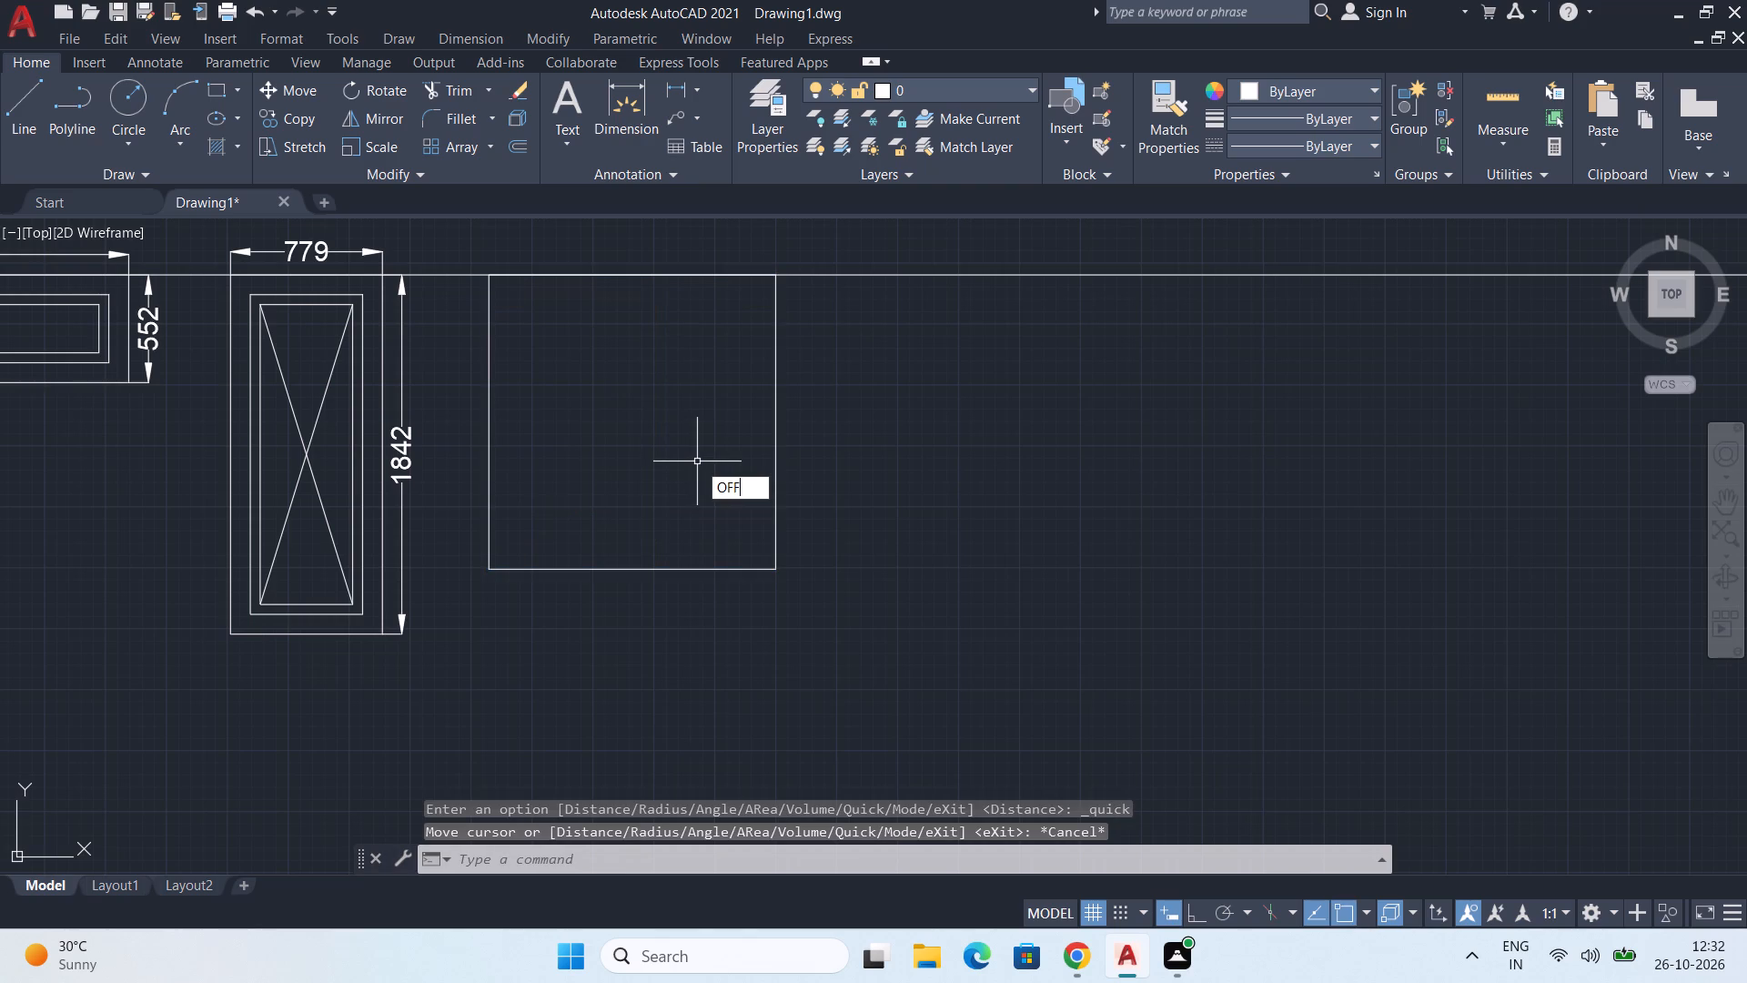
key("Return")
type("101.6")
key("Return")
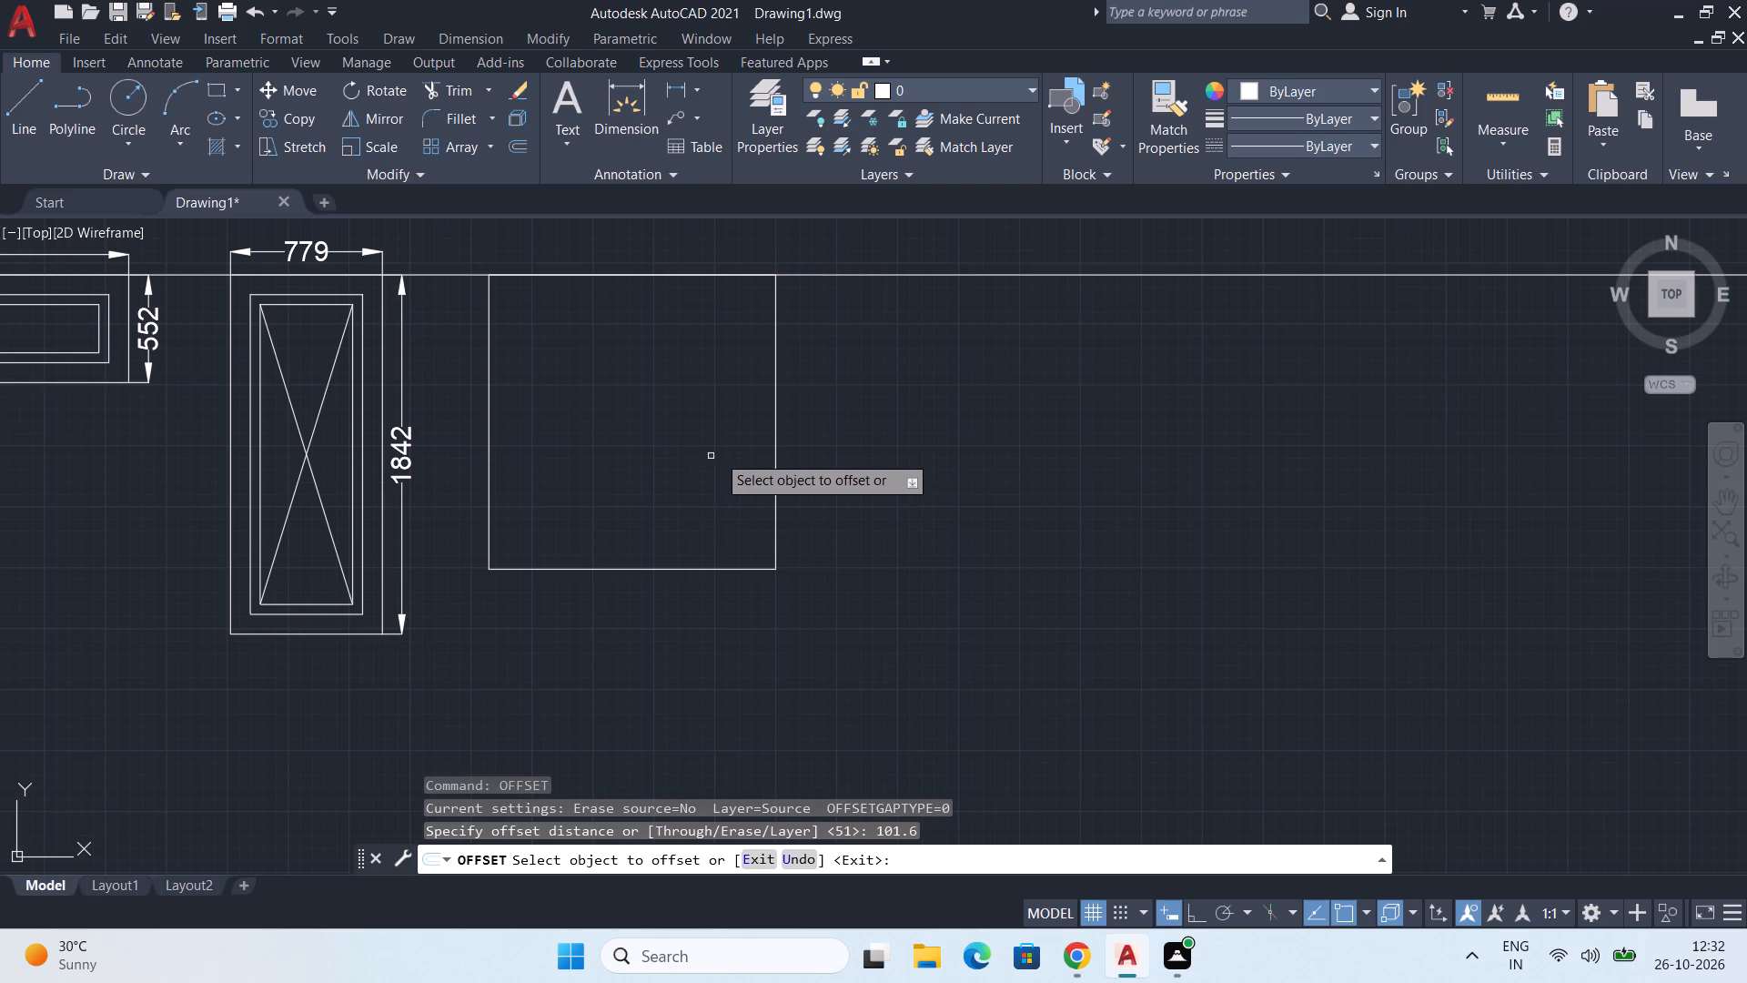
left_click(490, 500)
left_click(527, 488)
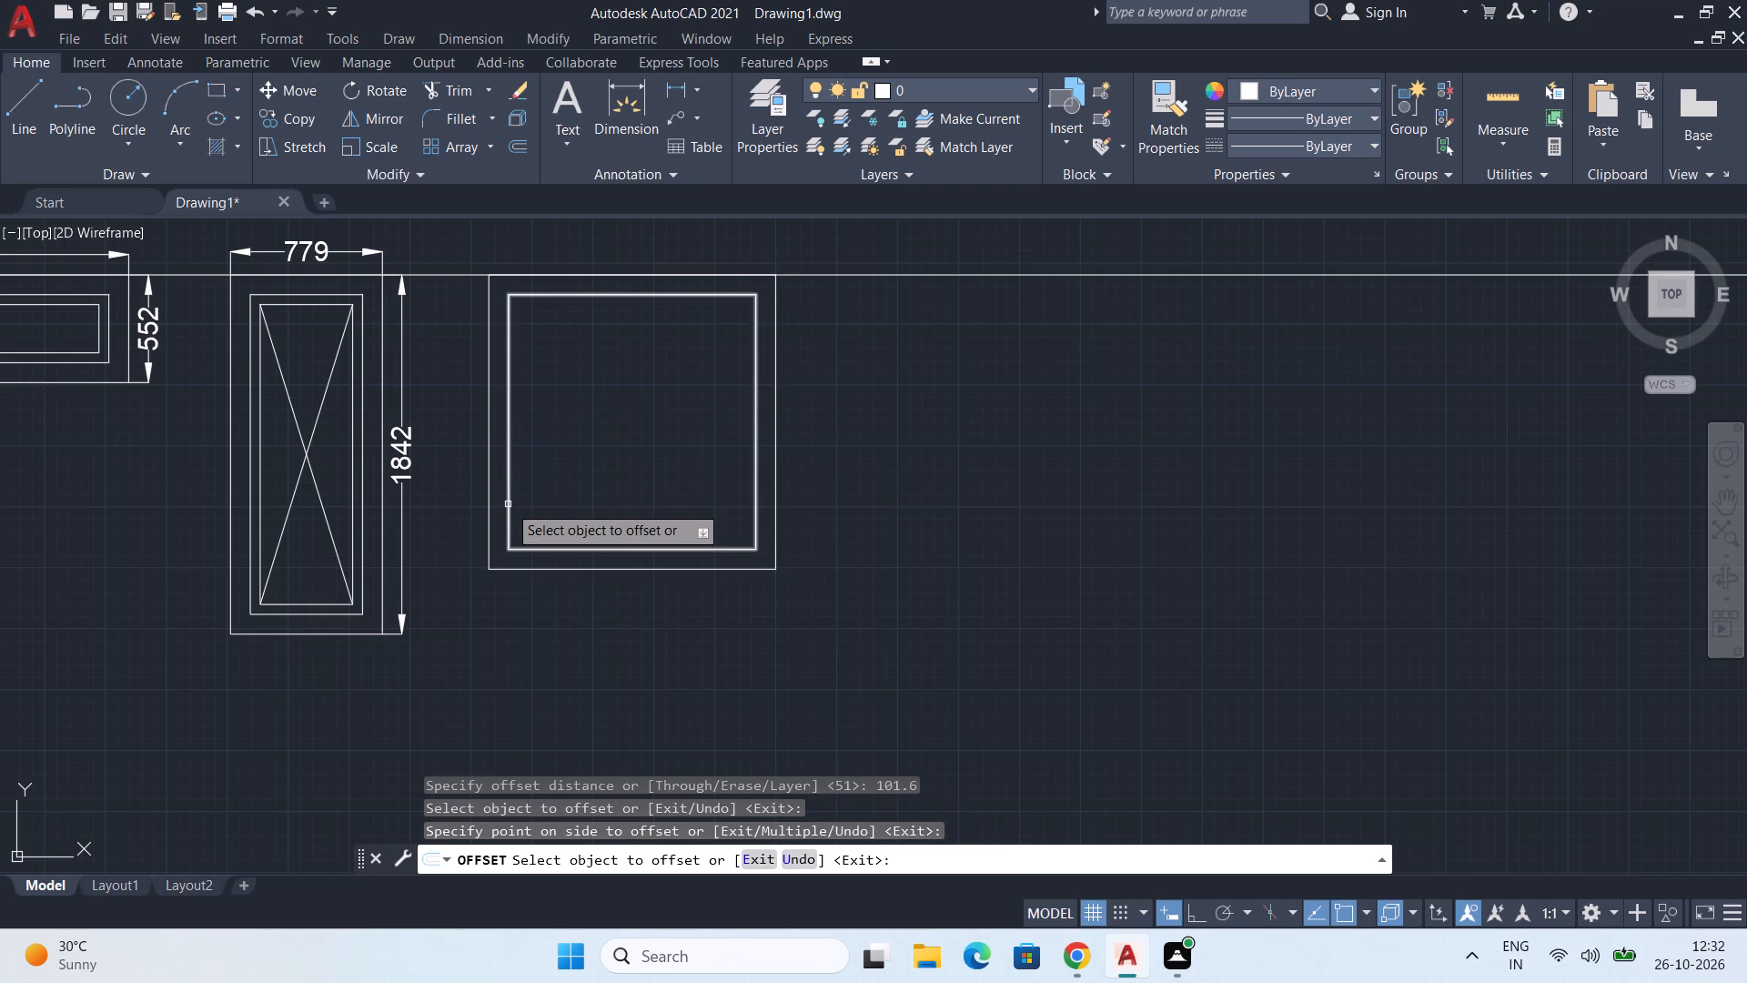
Offset the new inner rectangle inward by a further 50.8 mm and end the Offset command.
left_click(508, 506)
type("50.8")
key("Return")
key("space")
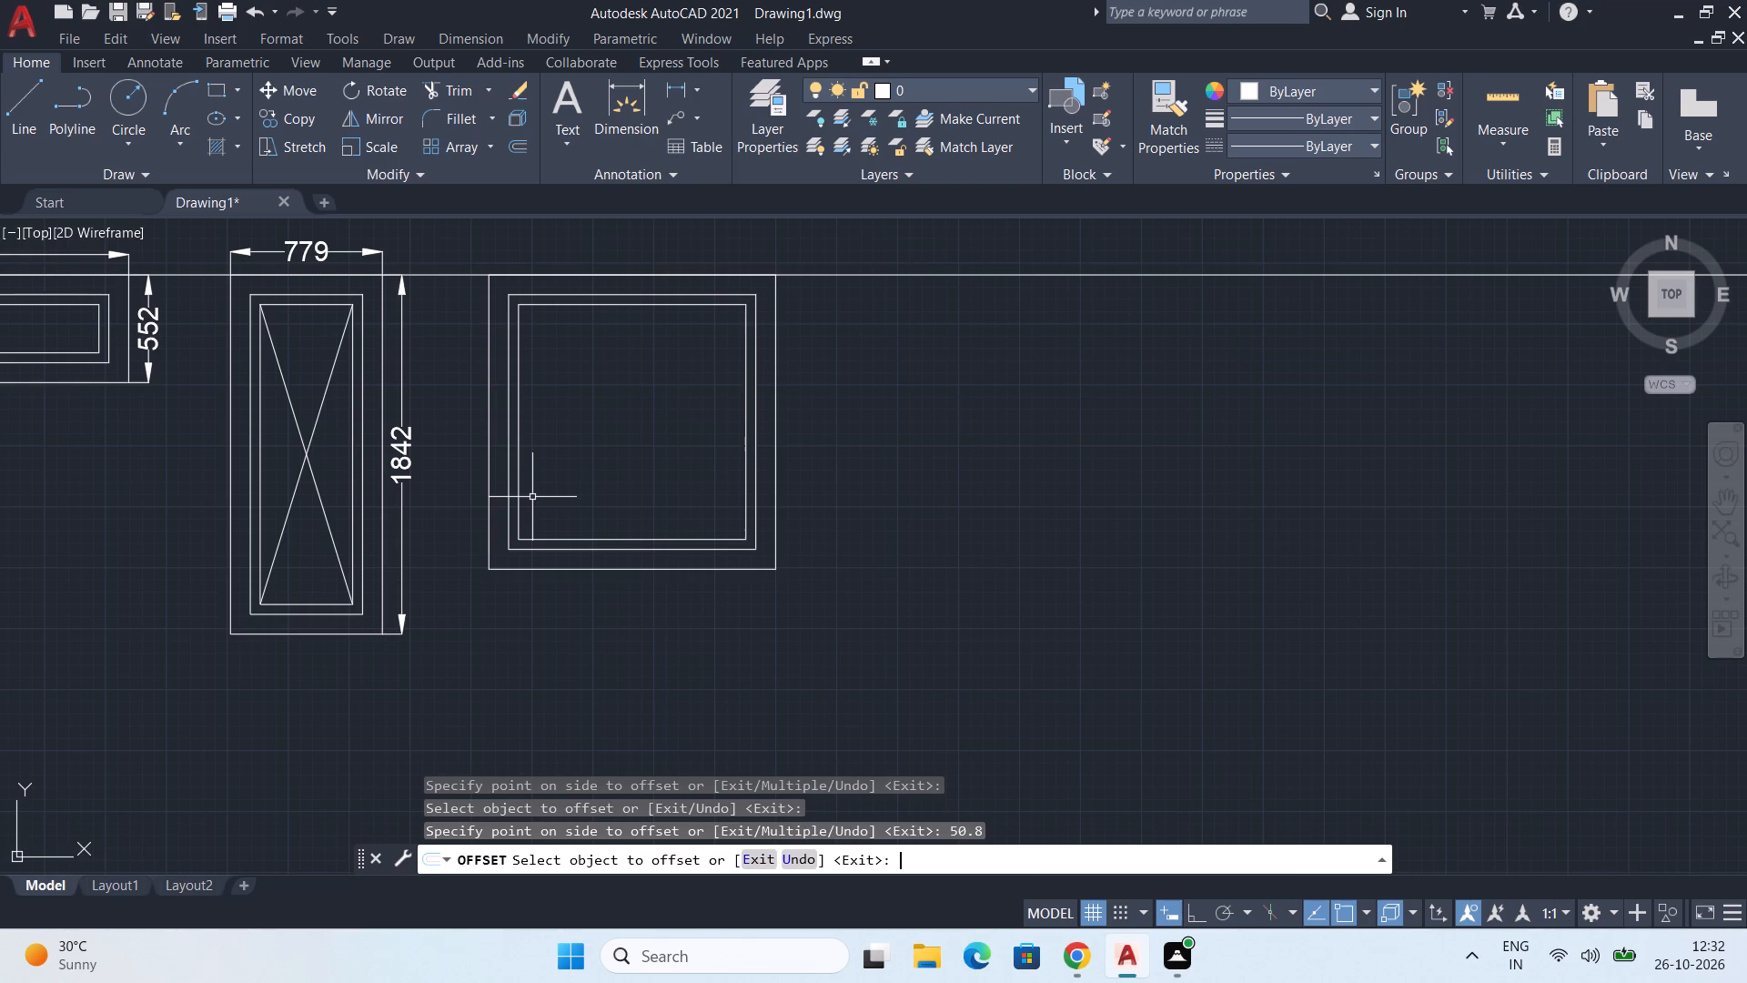
Draw a vertical centre line inside the 1471 by 1509 mm frame, between the midpoints of the innermost rectangle's bottom and top edges.
middle_click_drag(655, 604, 618, 603)
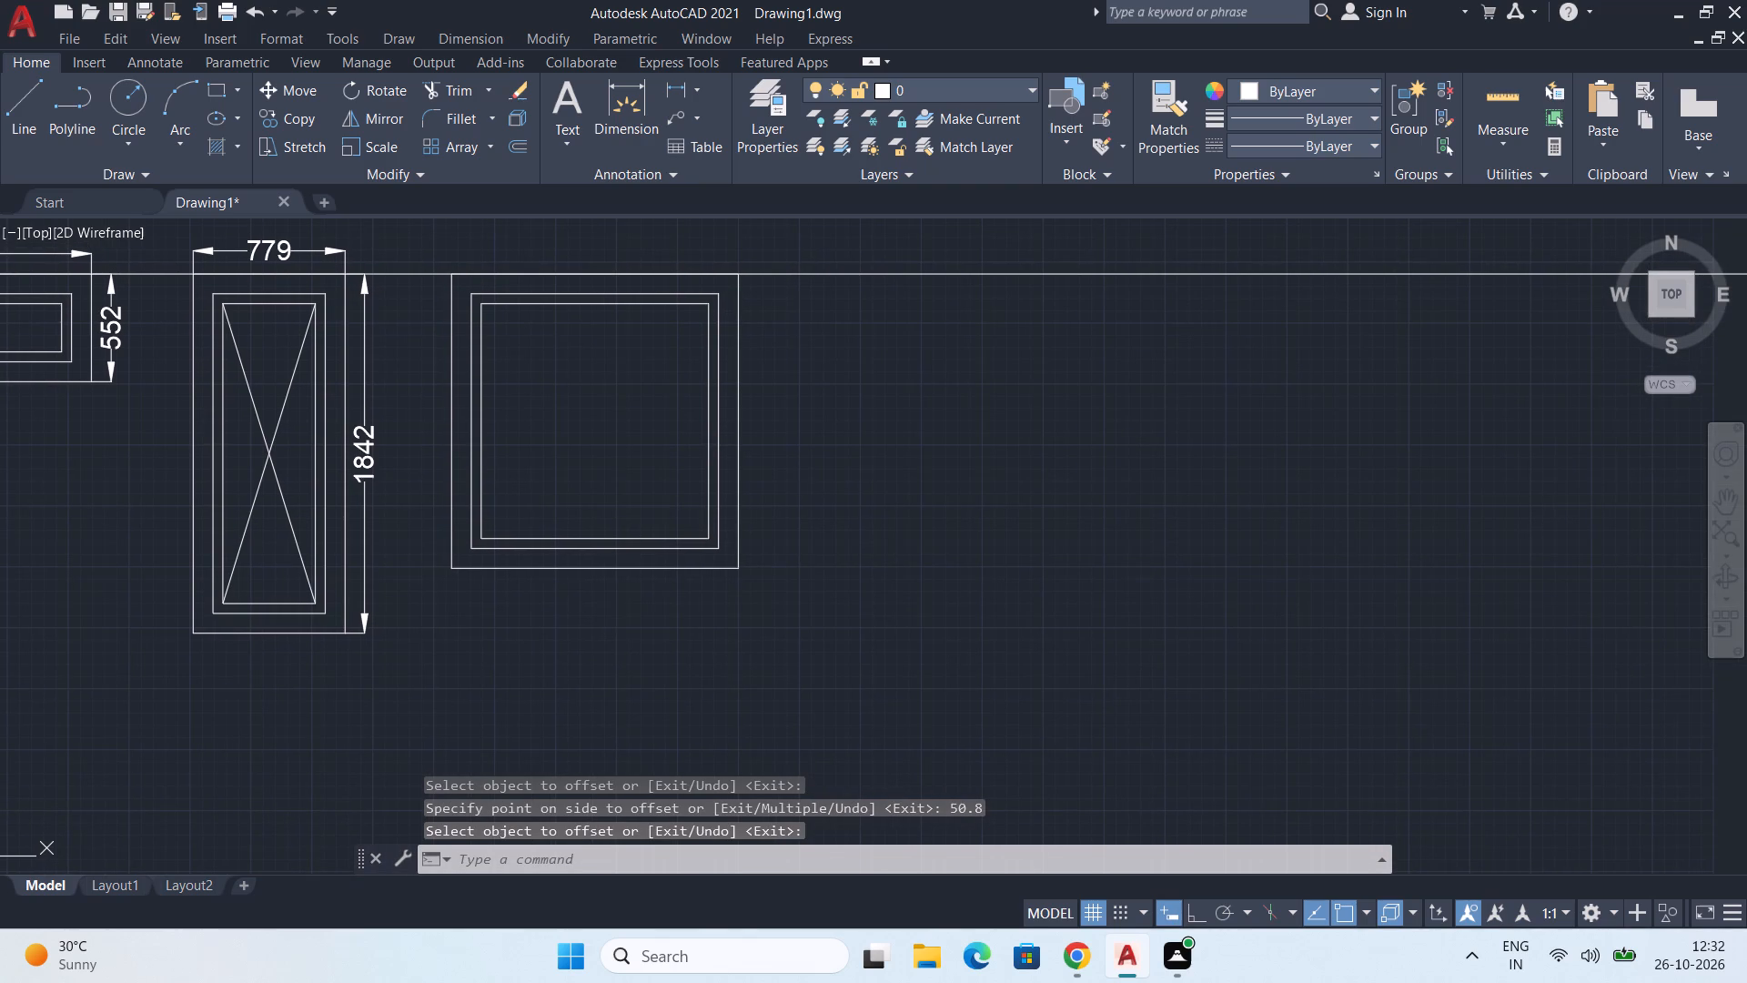
middle_click_drag(623, 615, 624, 603)
middle_click_drag(626, 660, 639, 662)
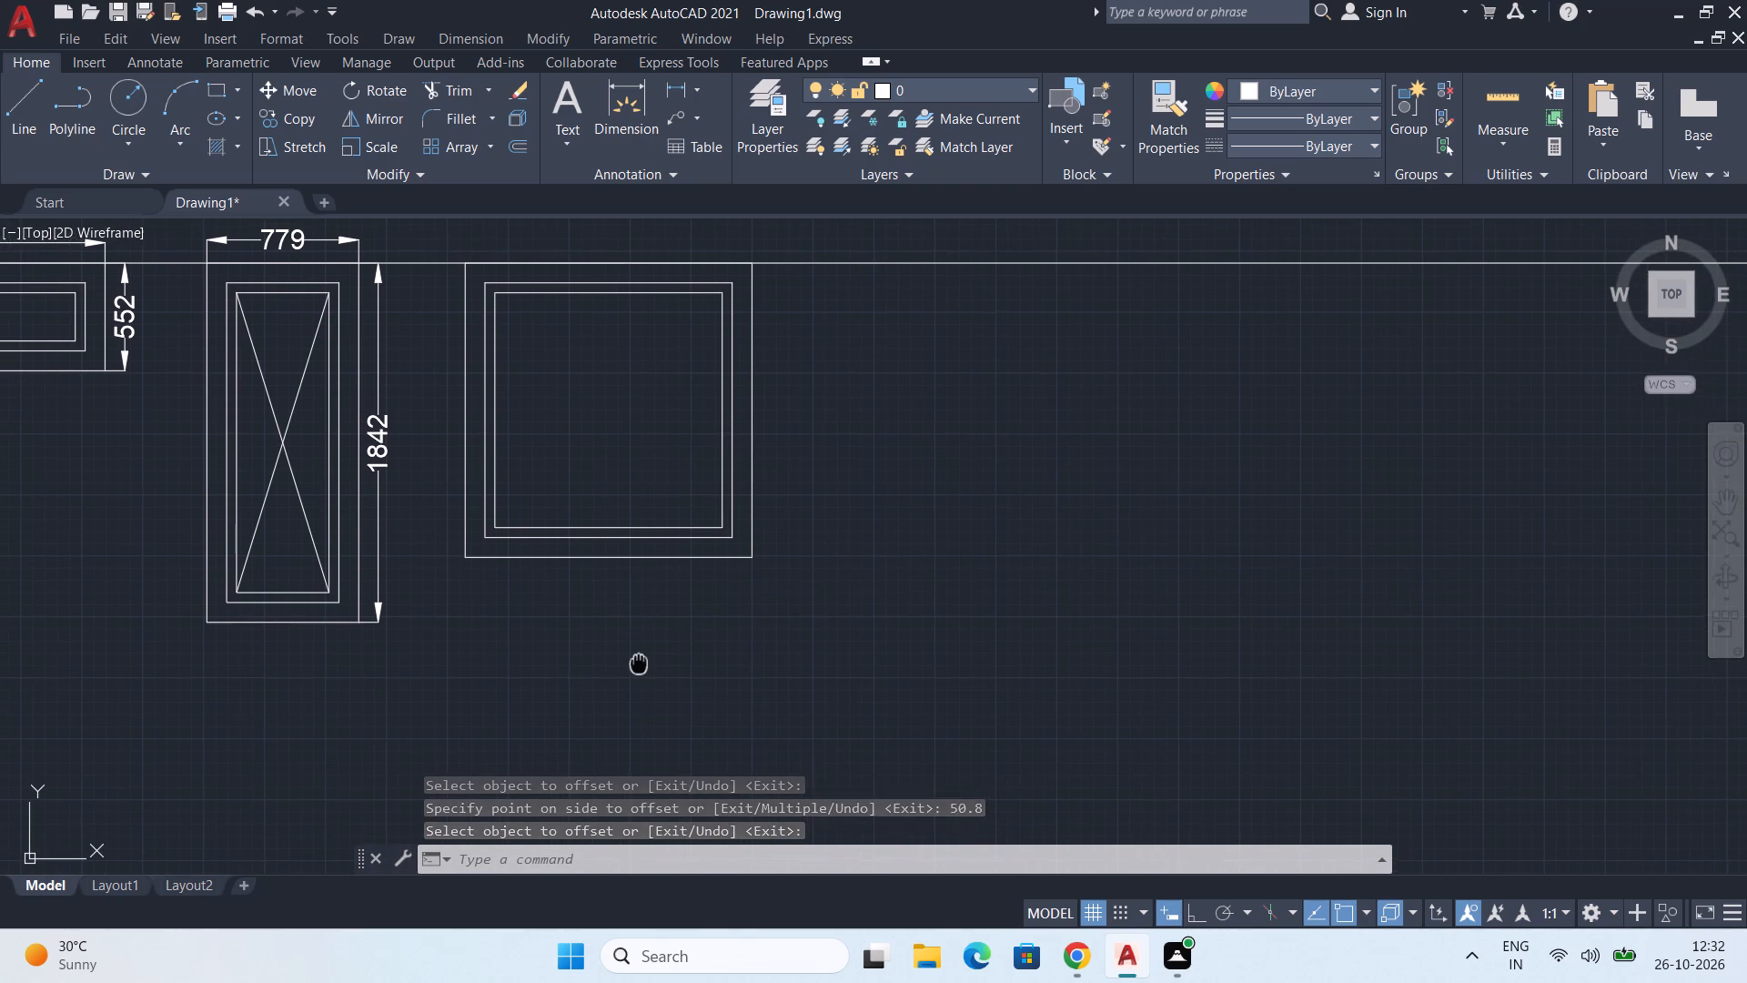
middle_click_drag(639, 662, 611, 681)
middle_click(611, 694)
key("l")
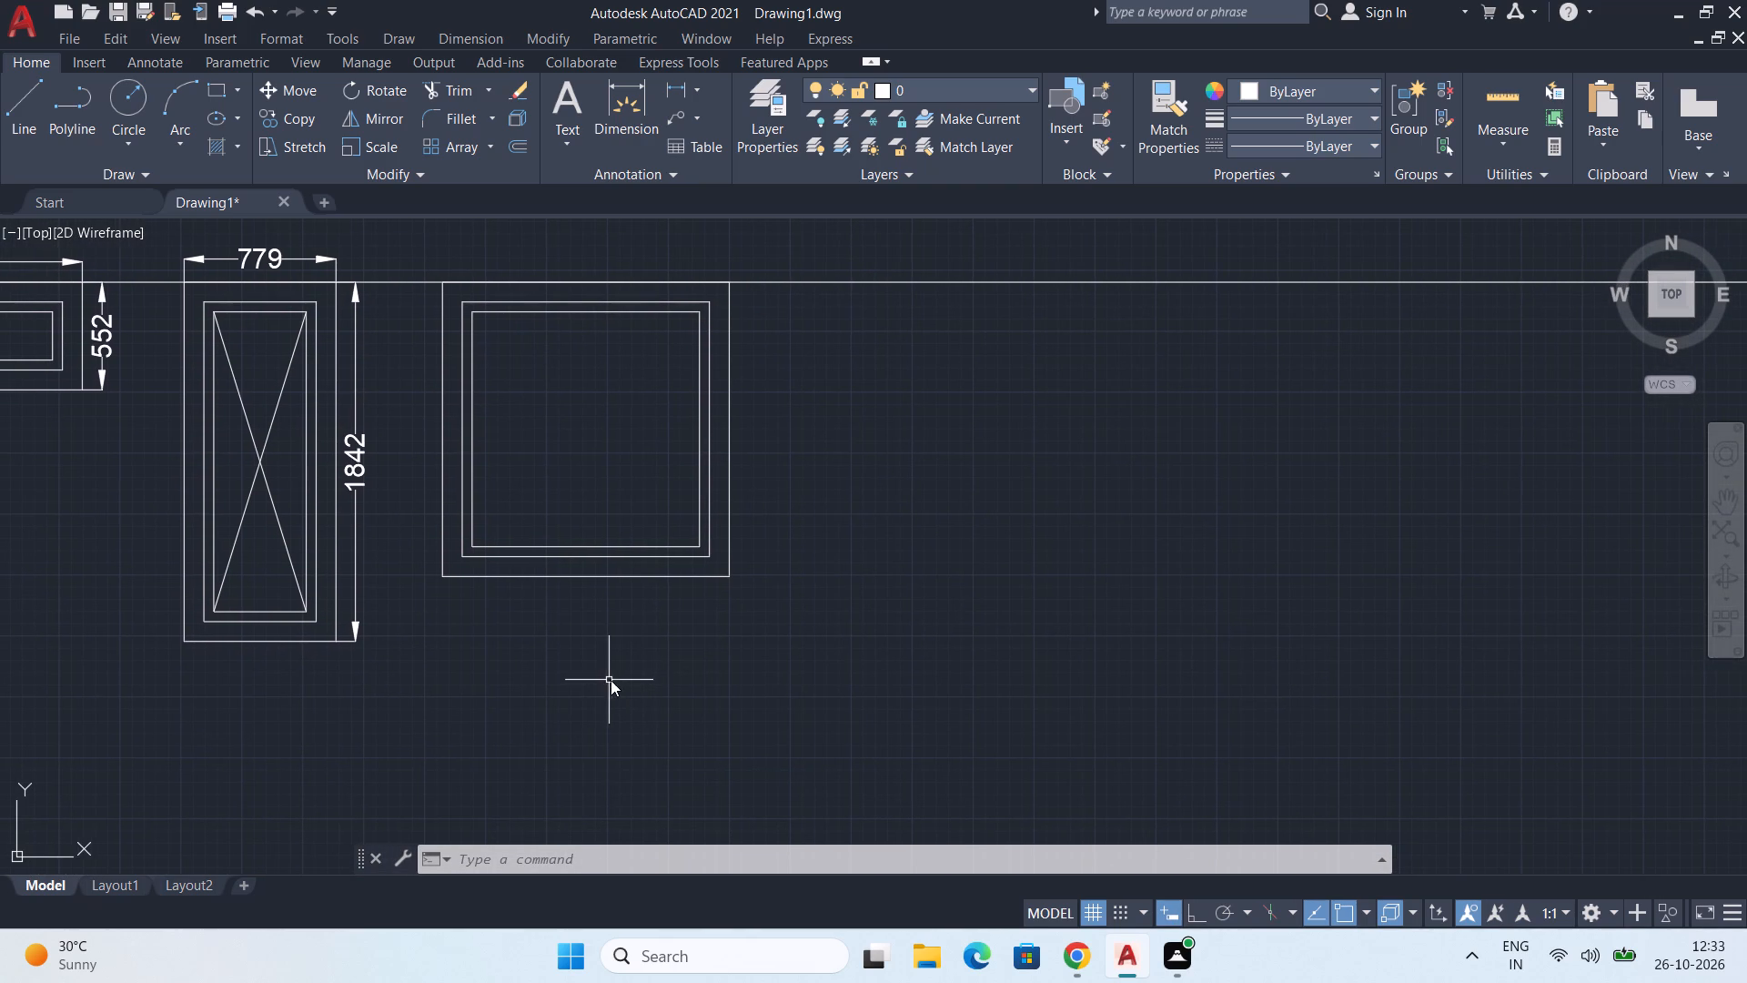
key("Return")
scroll(595, 535, "up", 2)
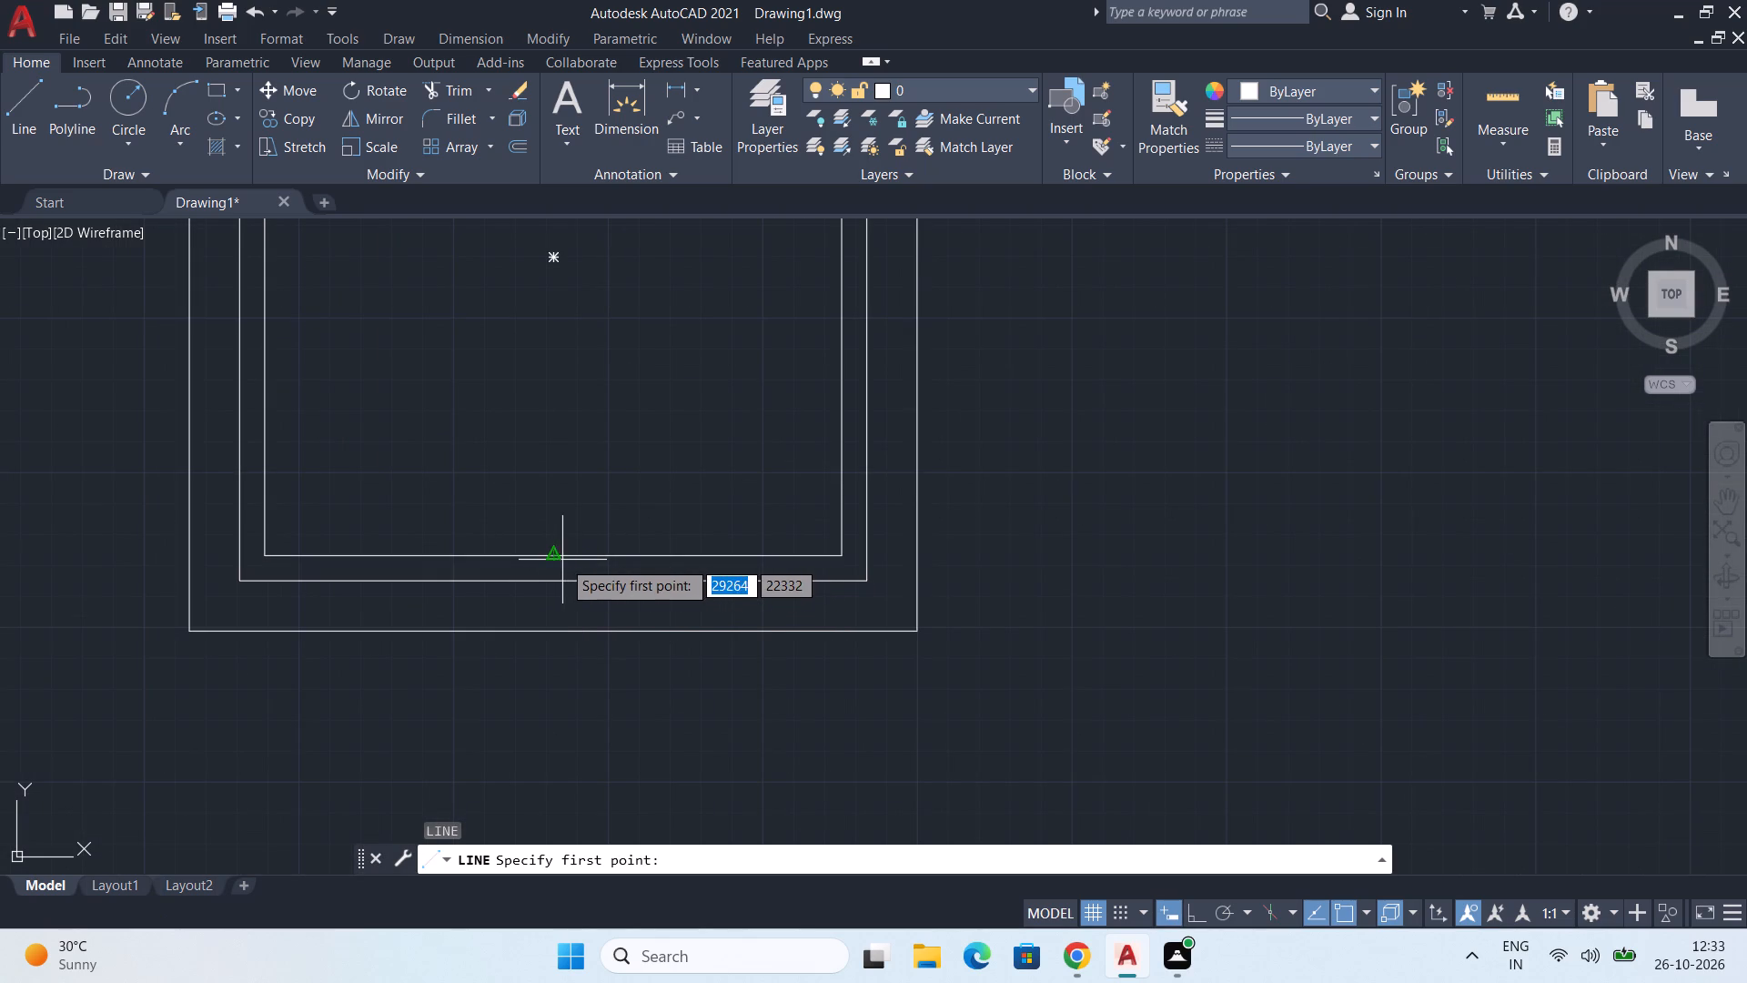
left_click(550, 553)
middle_click_drag(552, 314, 598, 460)
scroll(610, 429, "down", 2)
middle_click_drag(611, 389, 611, 439)
scroll(605, 379, "up", 2)
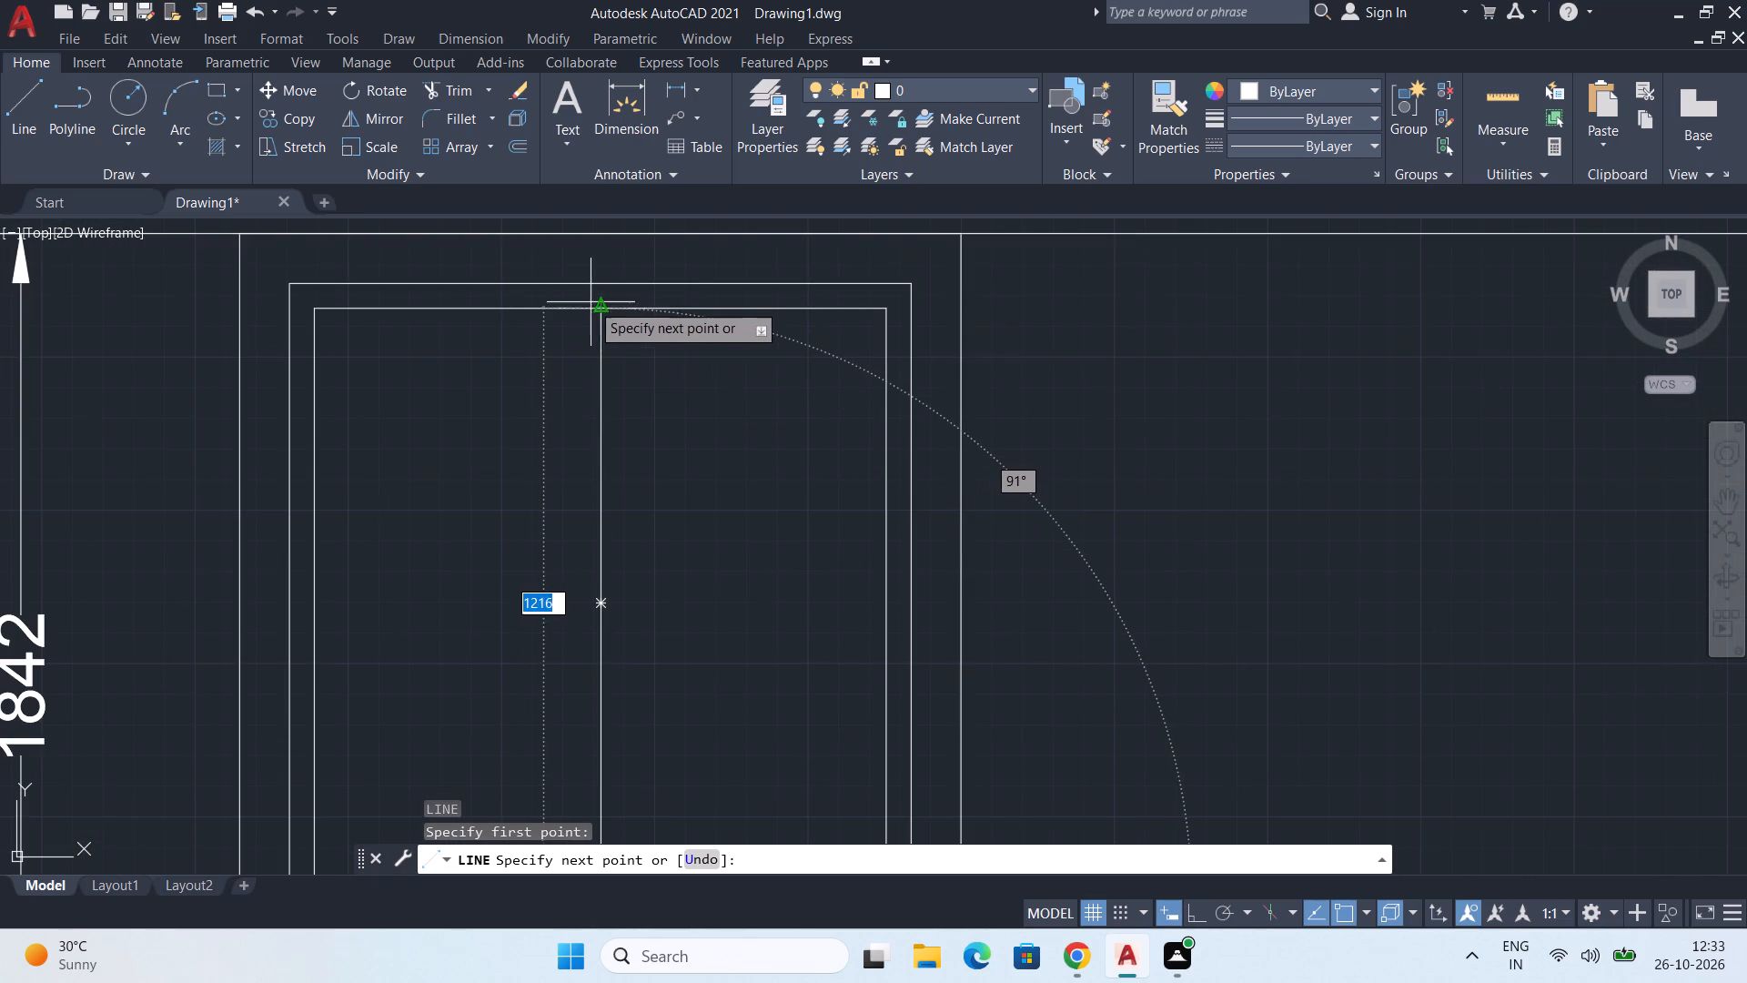
left_click(604, 309)
key("Escape")
Offset the vertical centre line by 25.4 mm to both sides and end the Offset command.
scroll(656, 410, "down", 2)
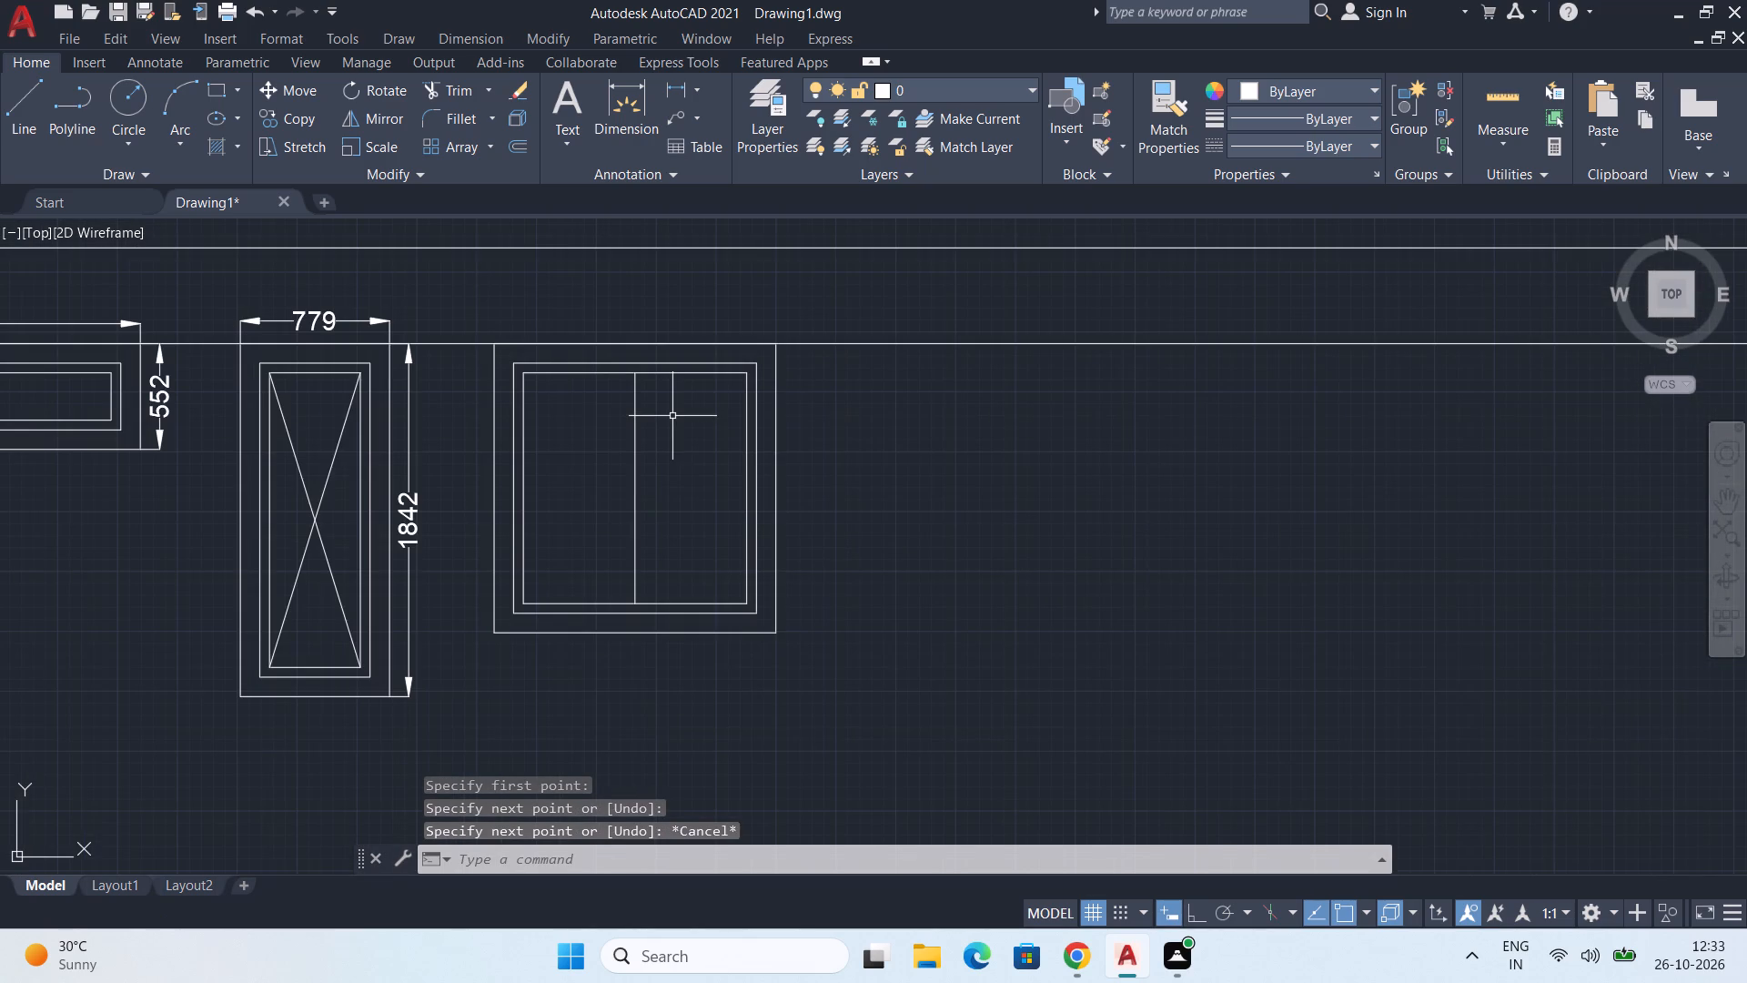
type("OFF")
key("Return")
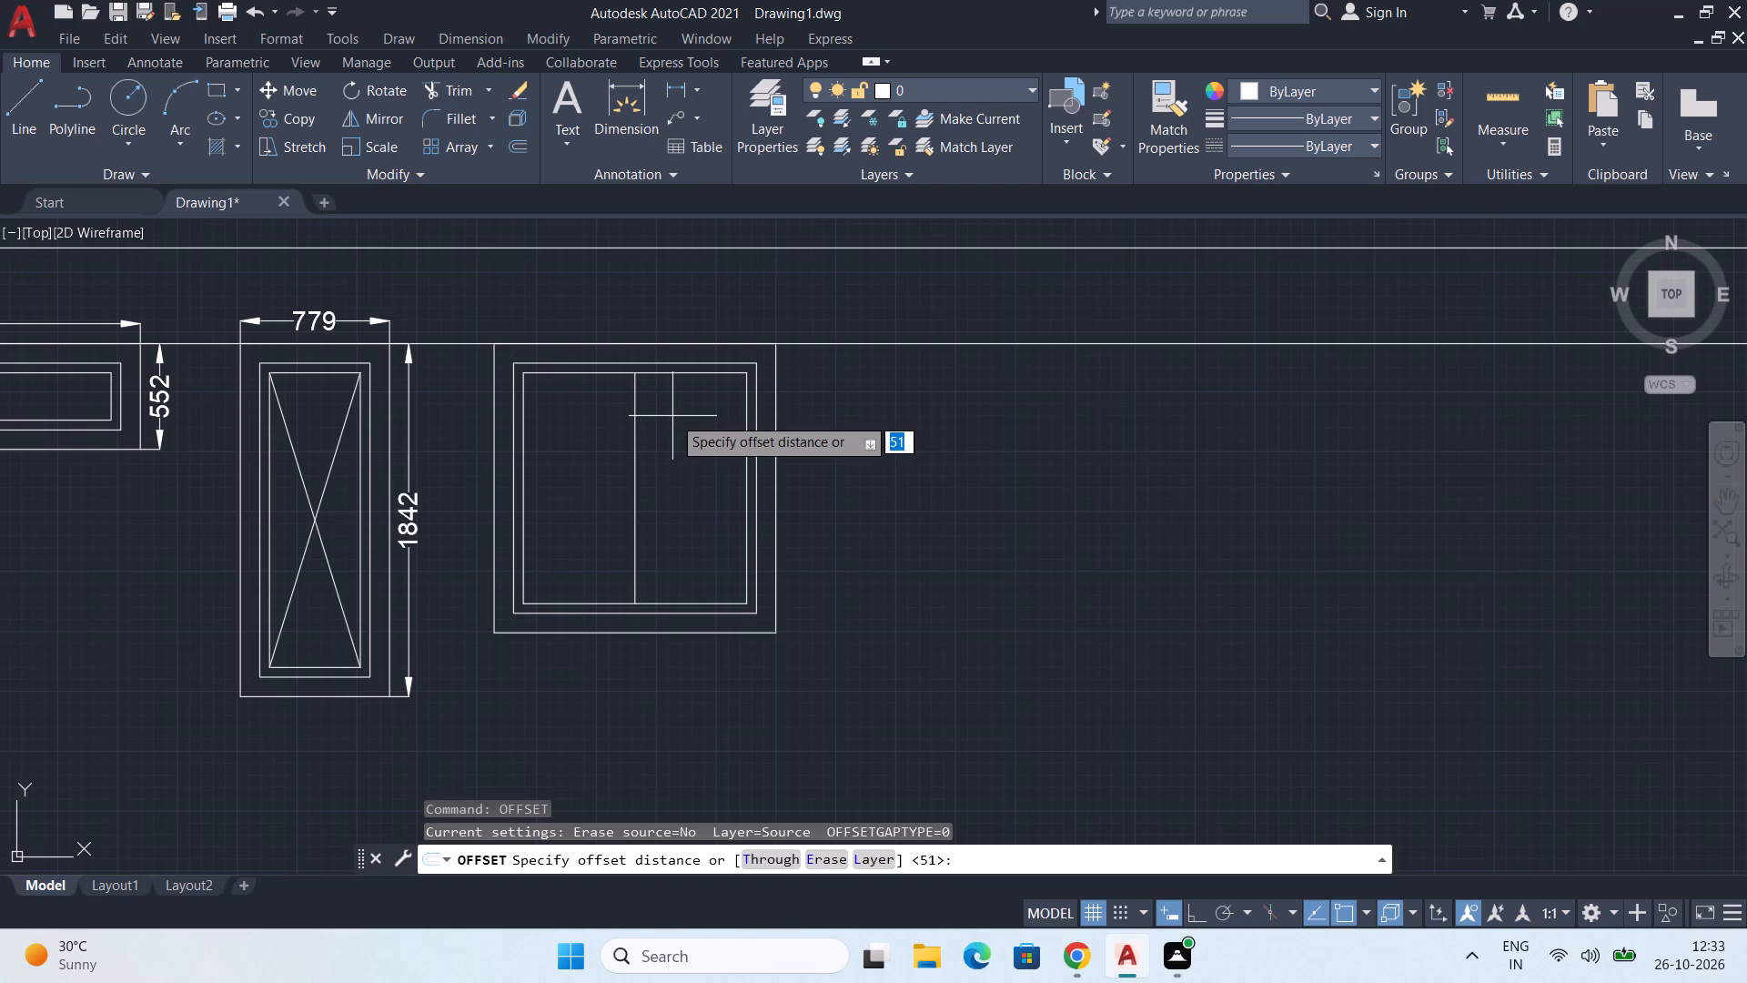
type("25.4")
key("Return")
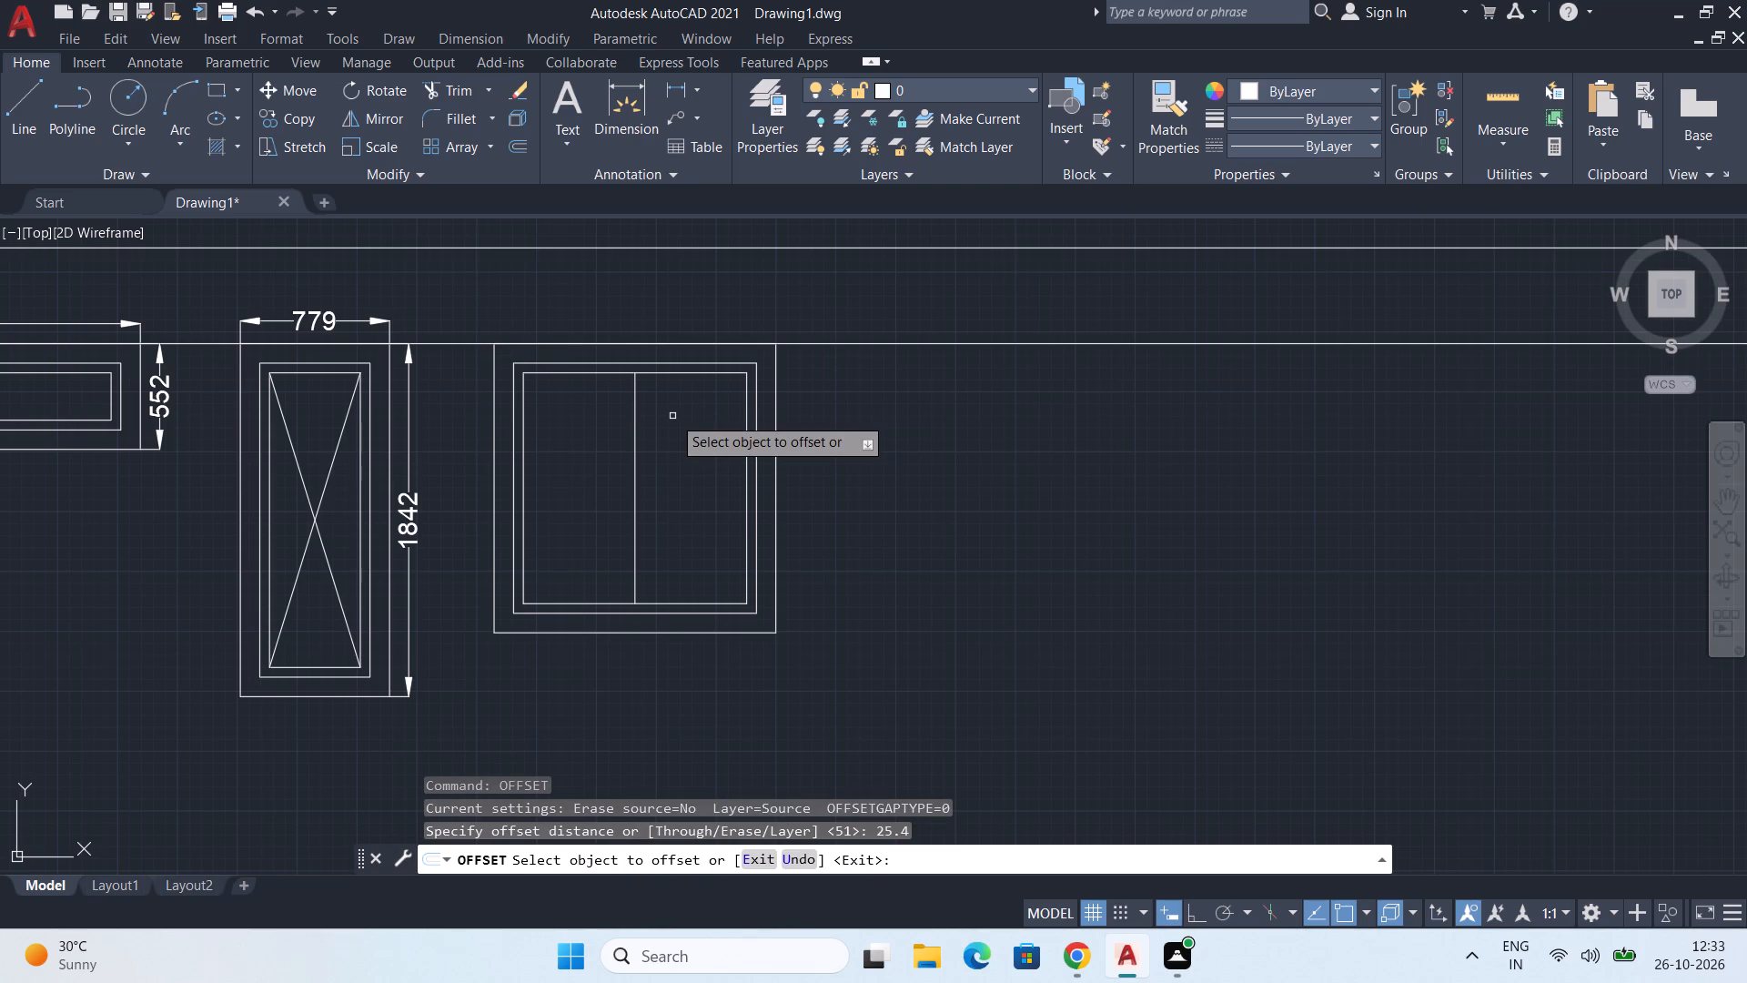
left_click(634, 544)
left_click(668, 532)
scroll(677, 530, "up", 2)
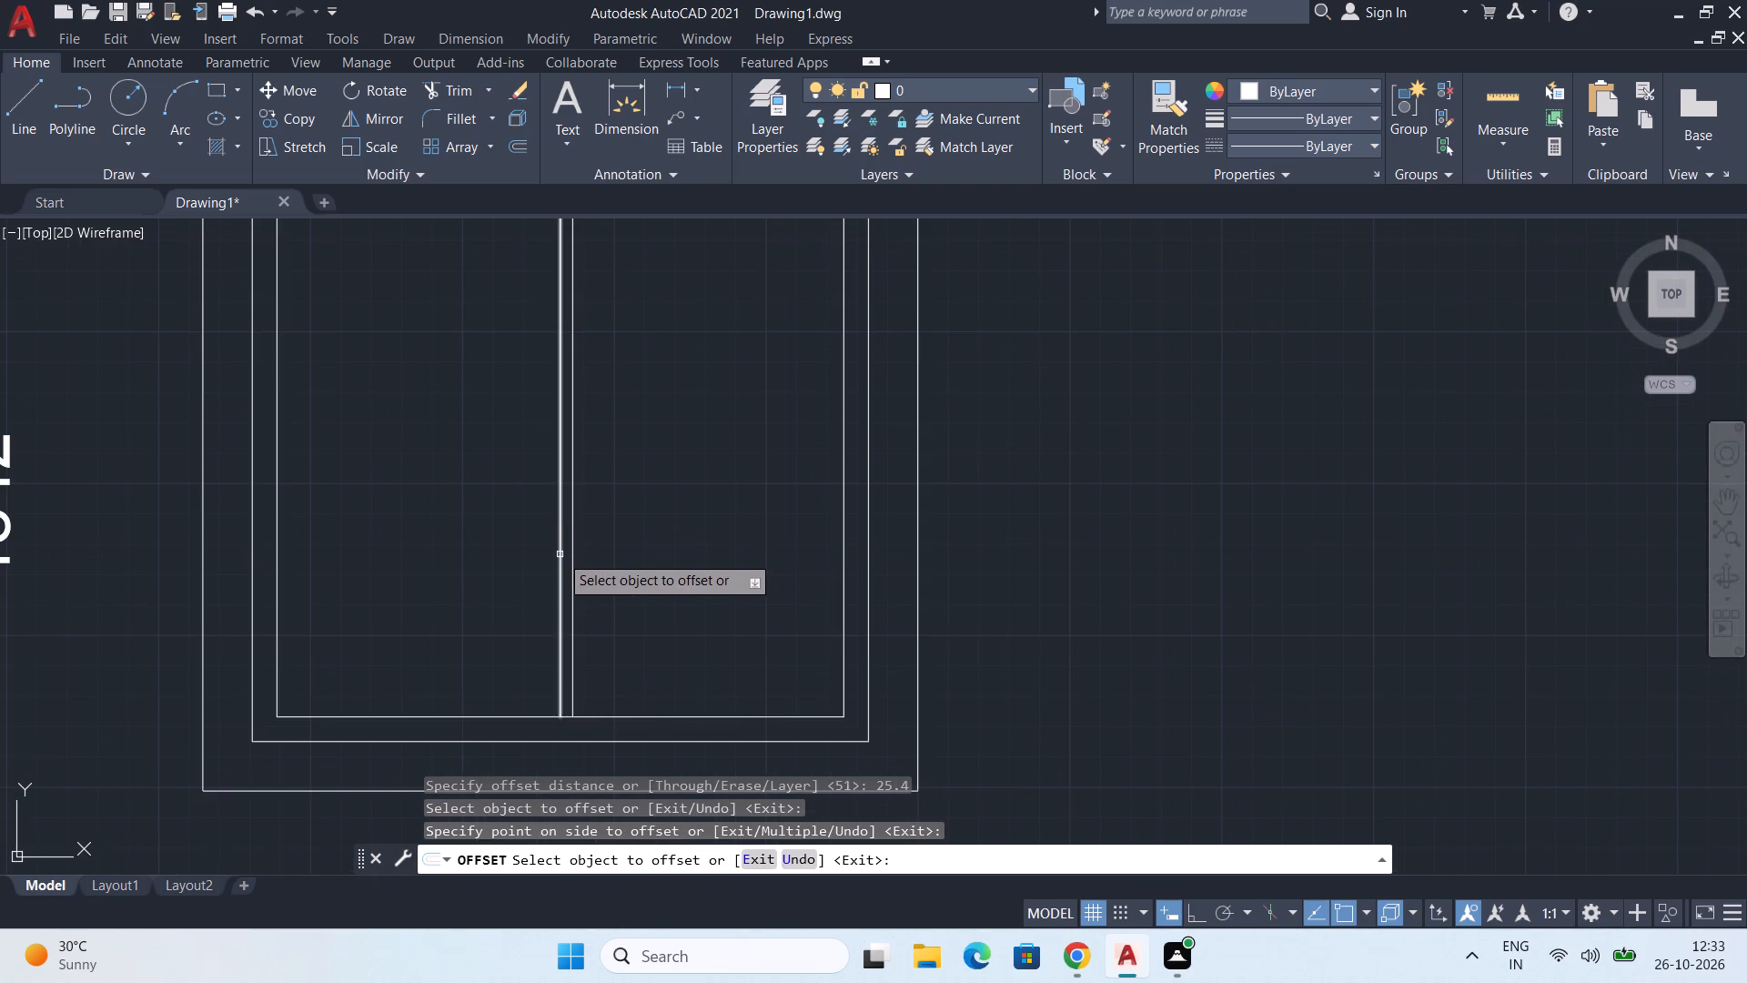
left_click(560, 556)
left_click(505, 559)
key("space")
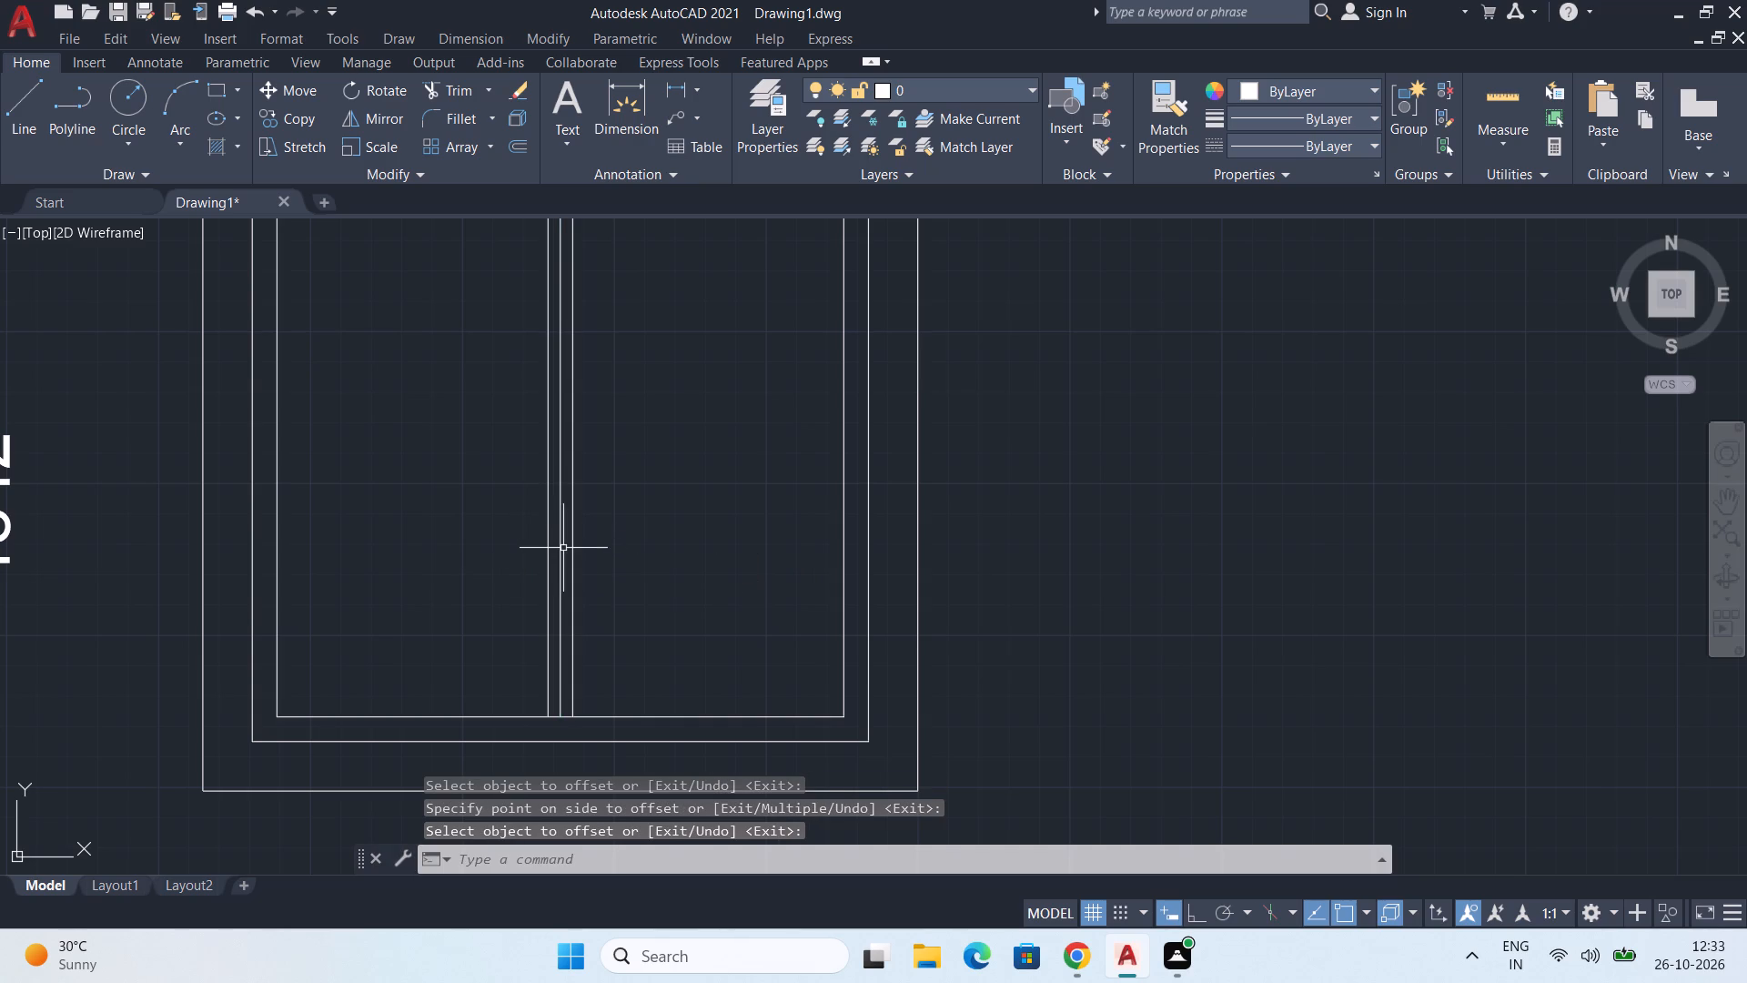
Delete the original centre line between the two offset lines.
left_click(558, 557)
key("Delete")
Add linear dimensions to the double-panel frame's outer rectangle, with the width above it and the height along its right side.
scroll(560, 550, "down", 2)
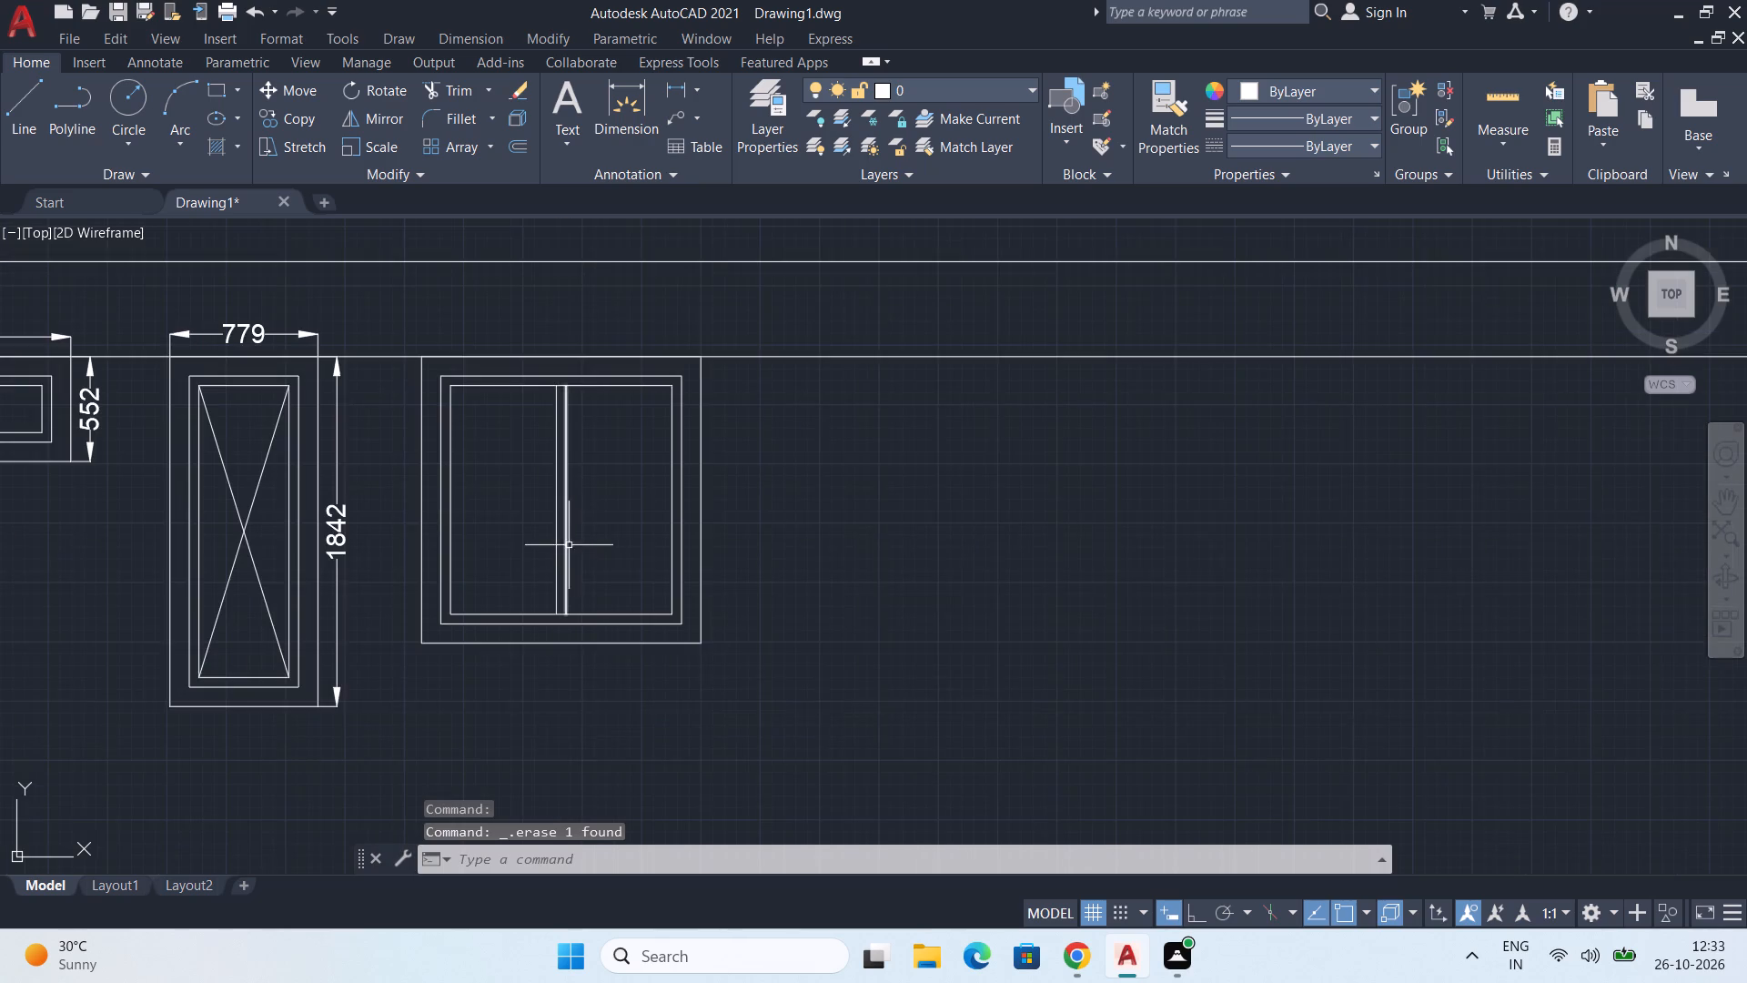
middle_click_drag(596, 591, 636, 513)
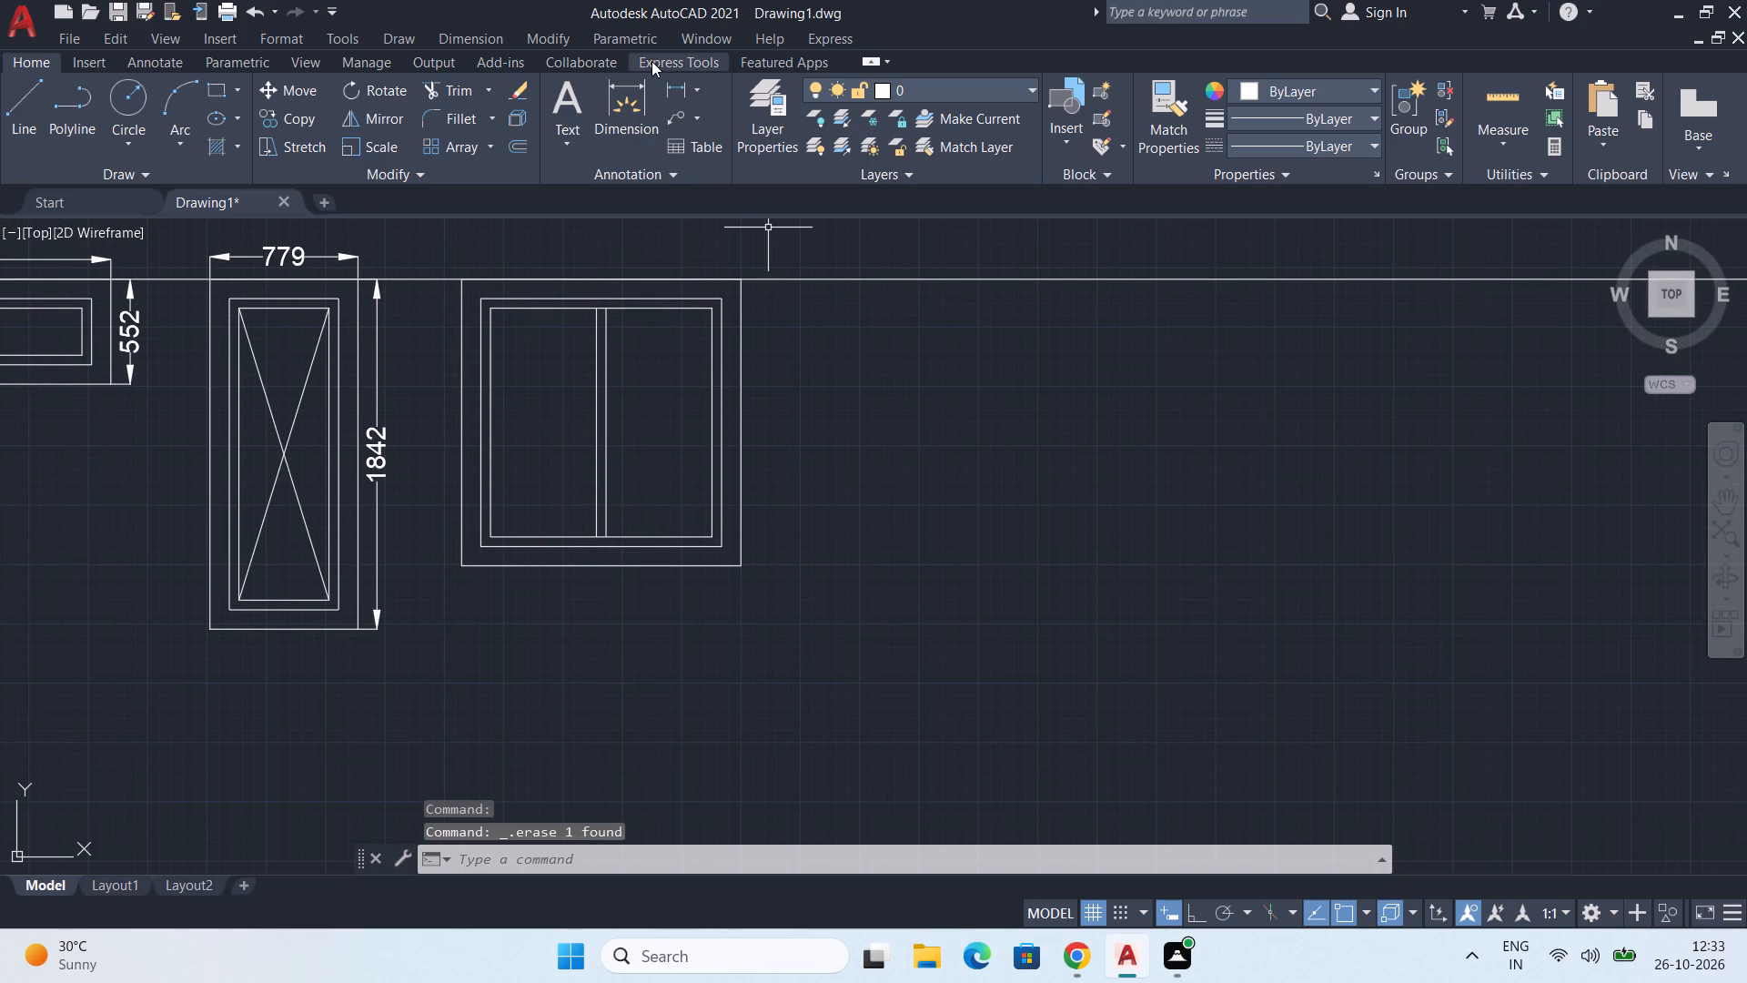
left_click(663, 89)
middle_click_drag(552, 372, 550, 461)
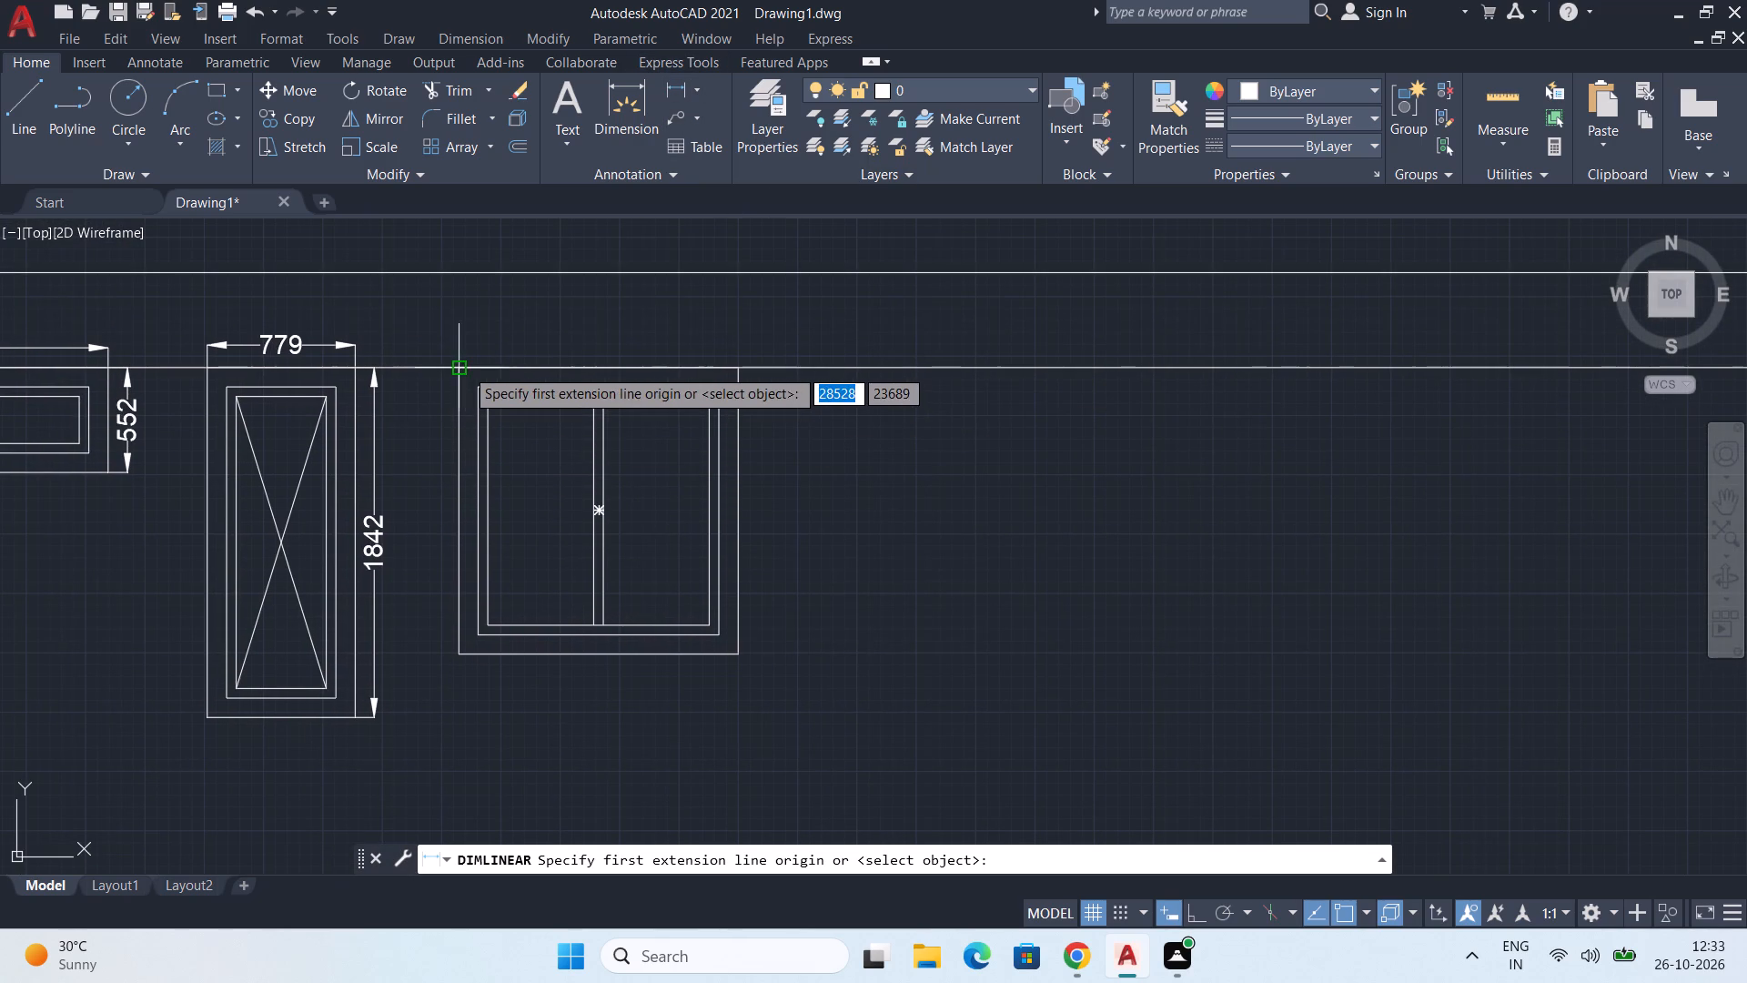
left_click(457, 368)
left_click(740, 367)
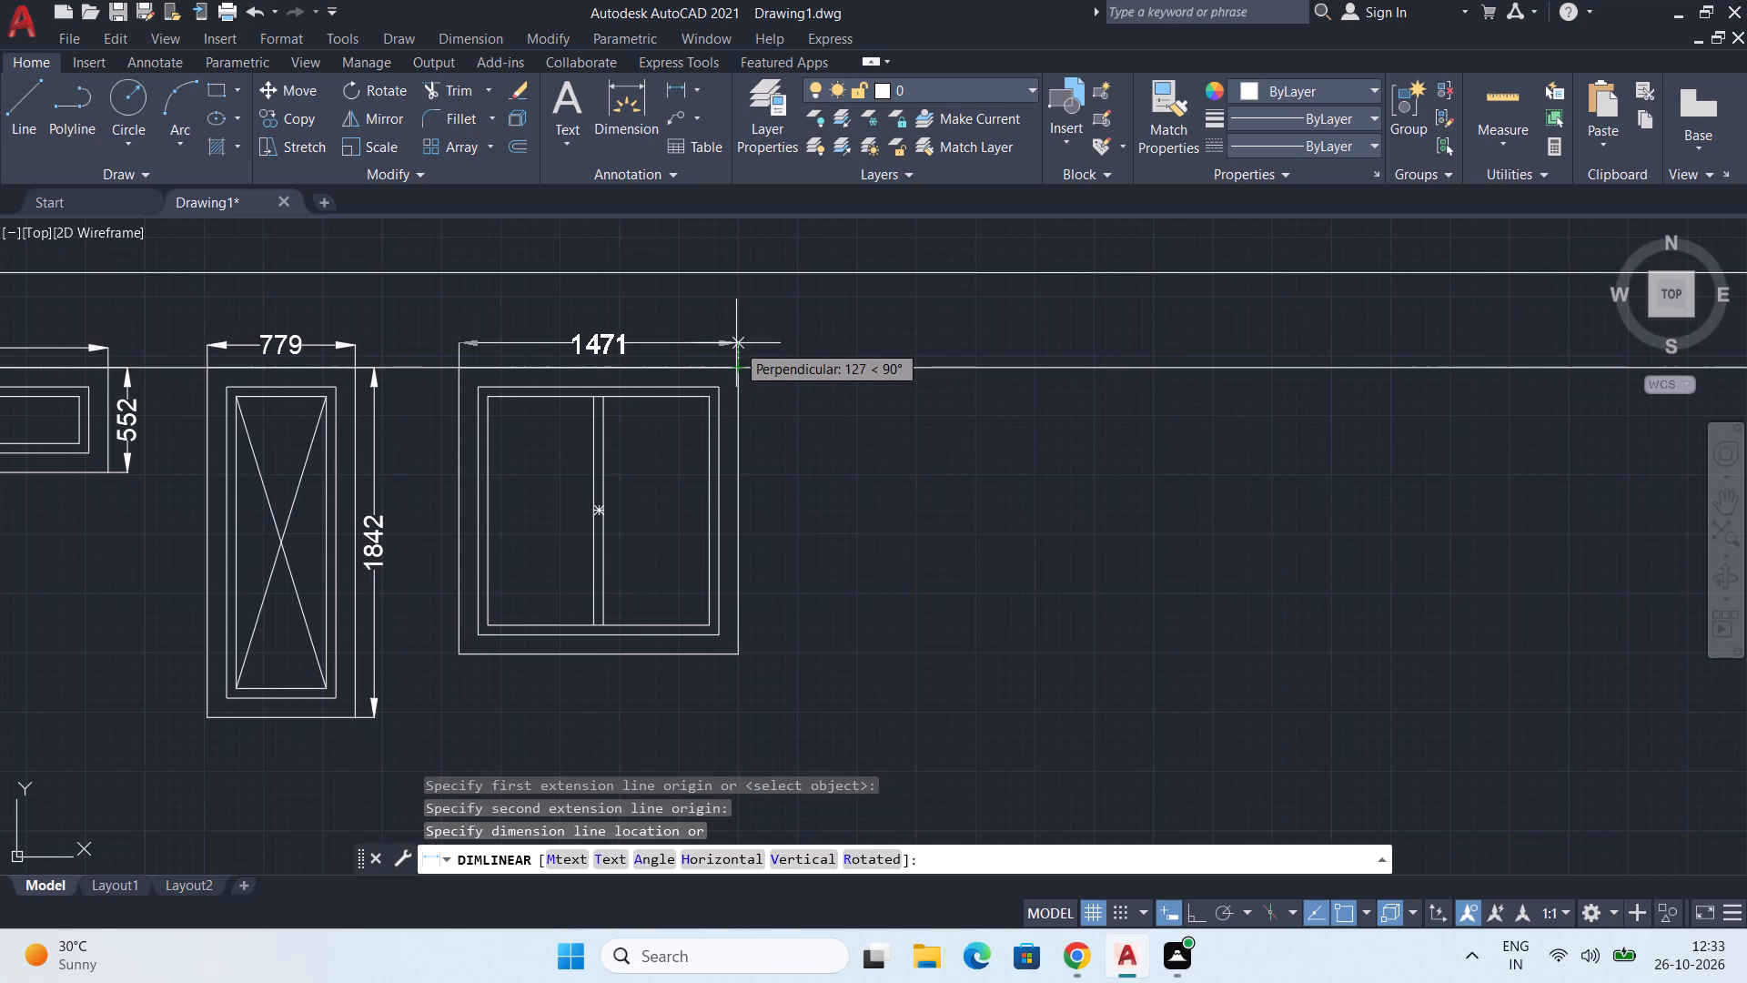
left_click(734, 347)
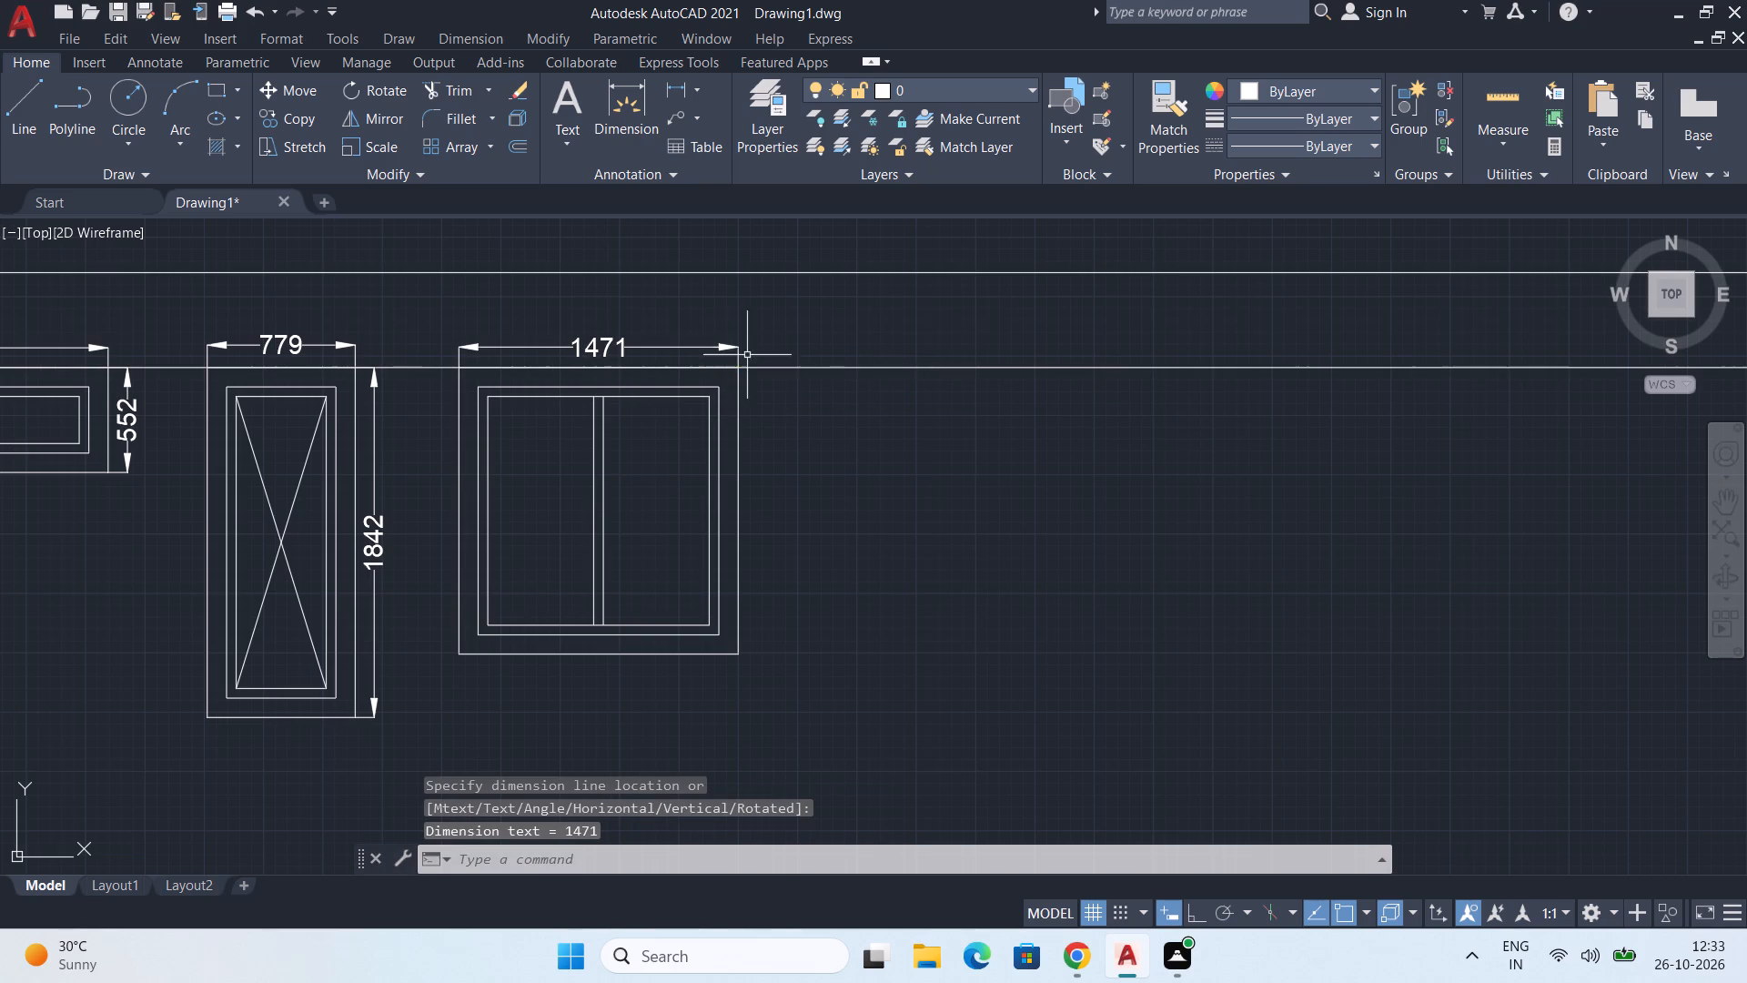
key("space")
left_click(735, 365)
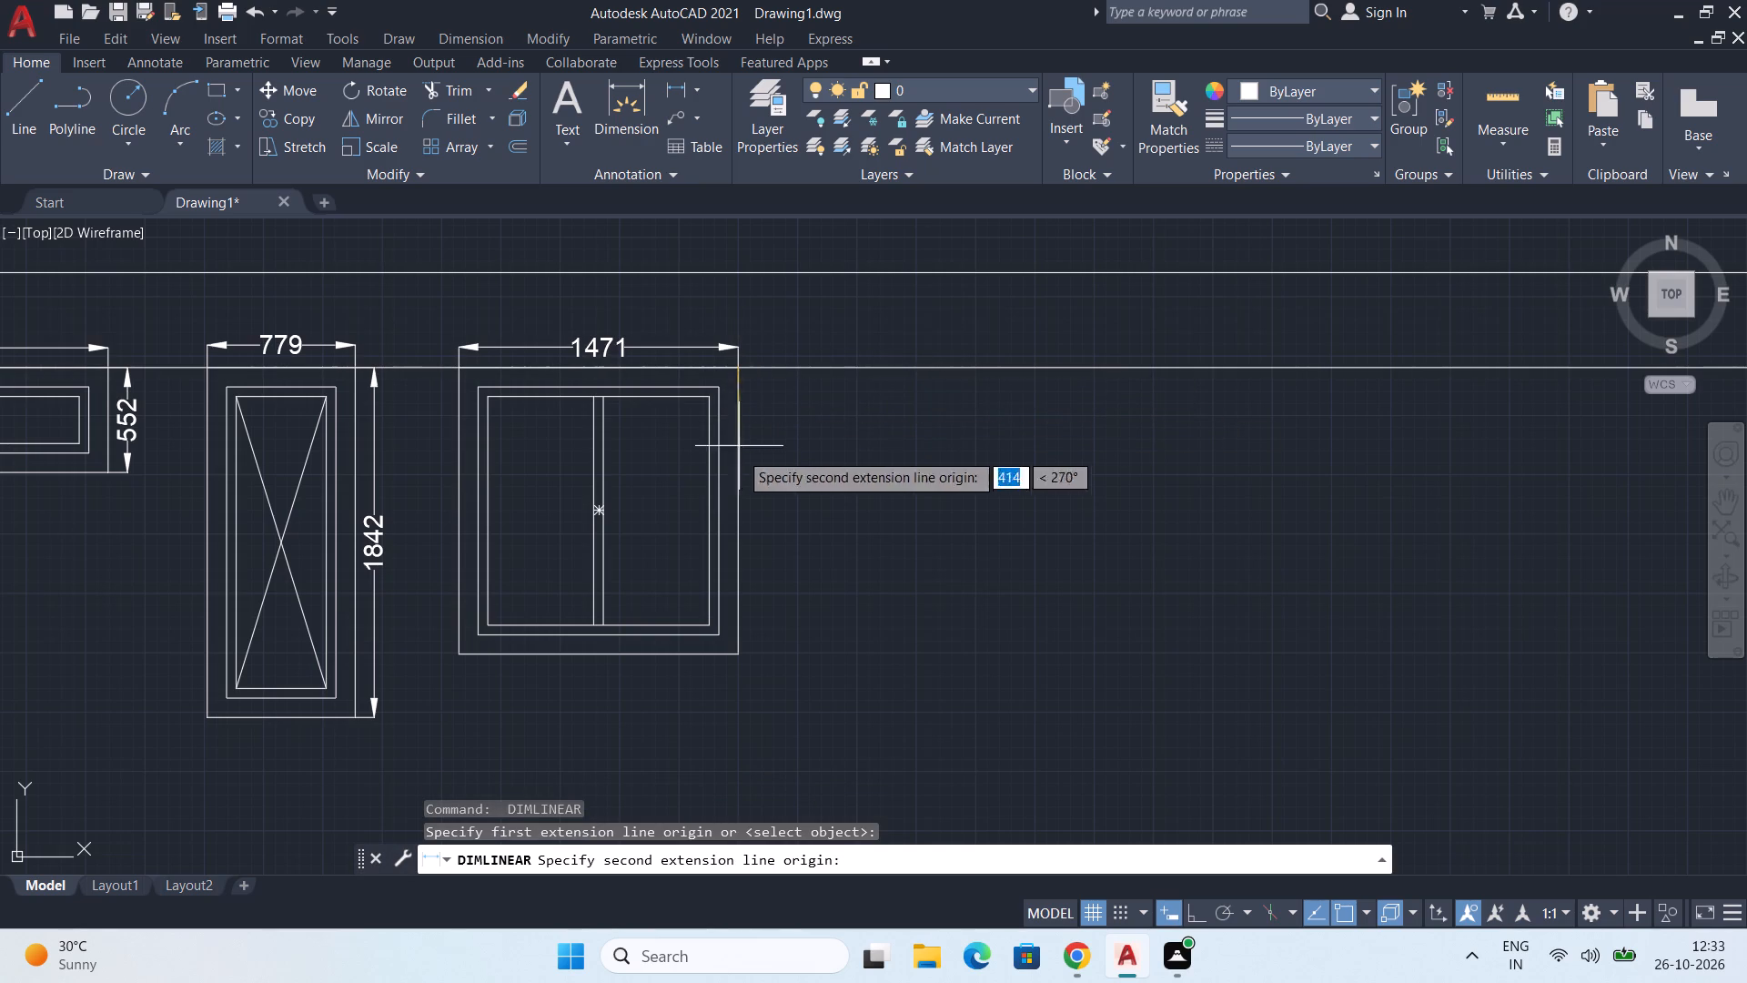
left_click(741, 658)
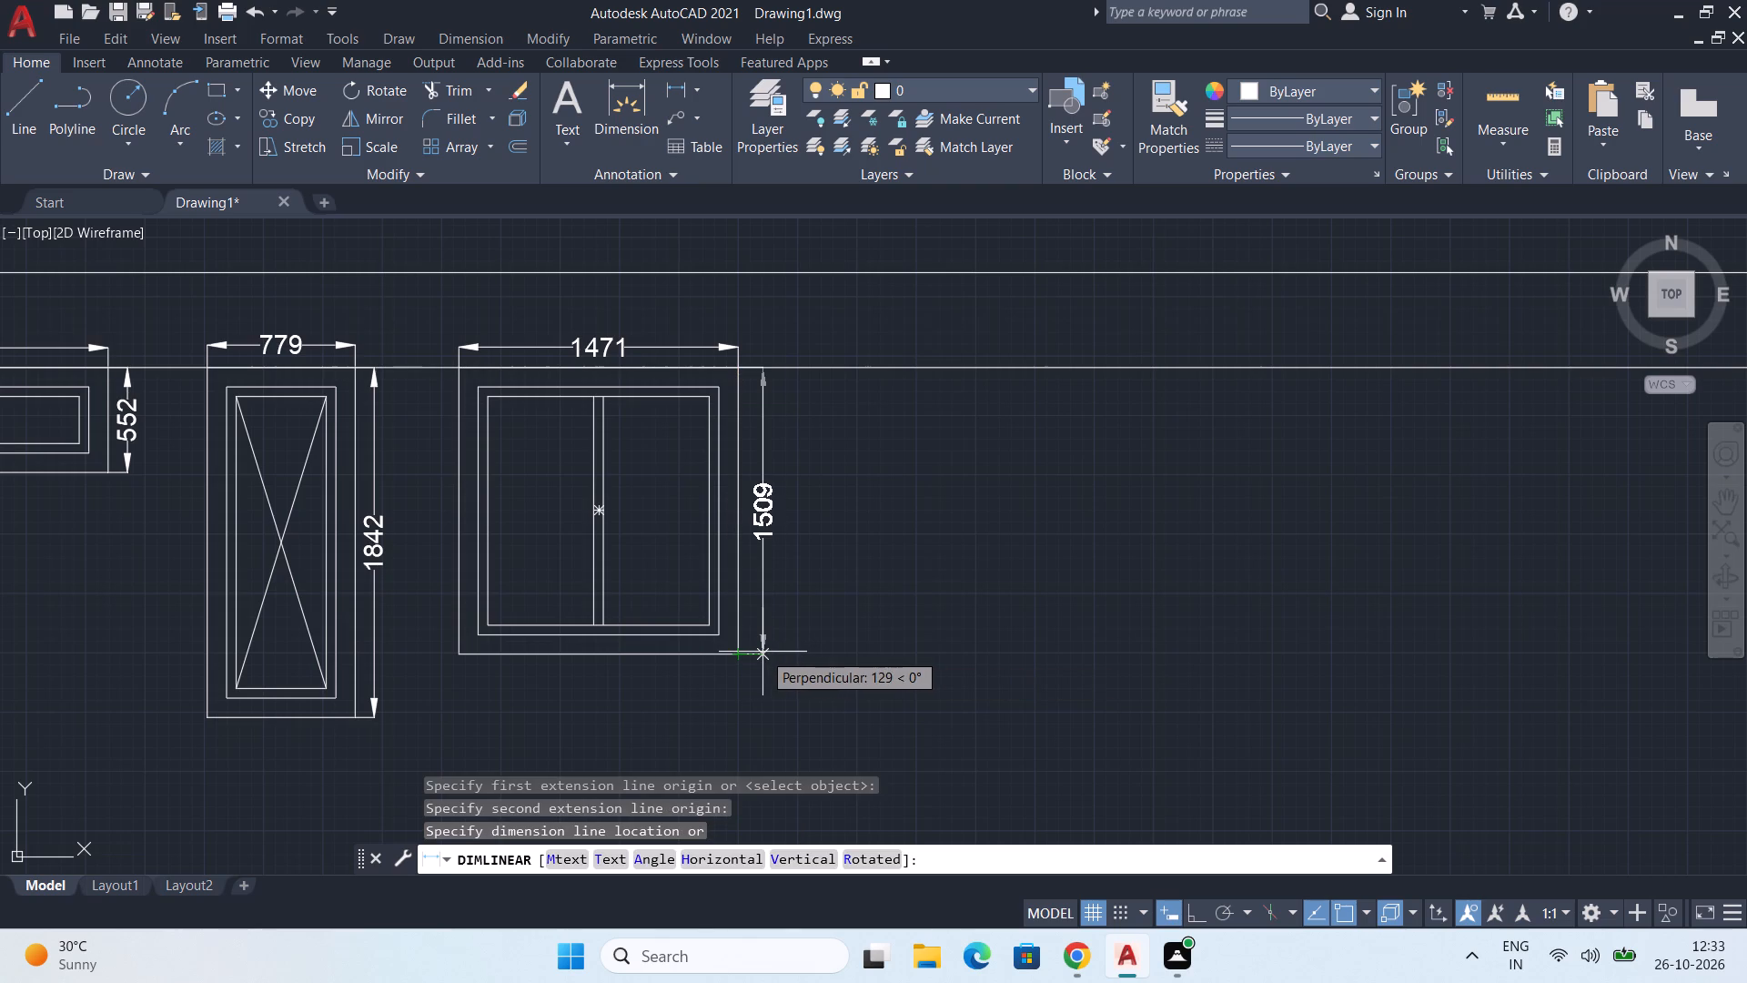
left_click(762, 652)
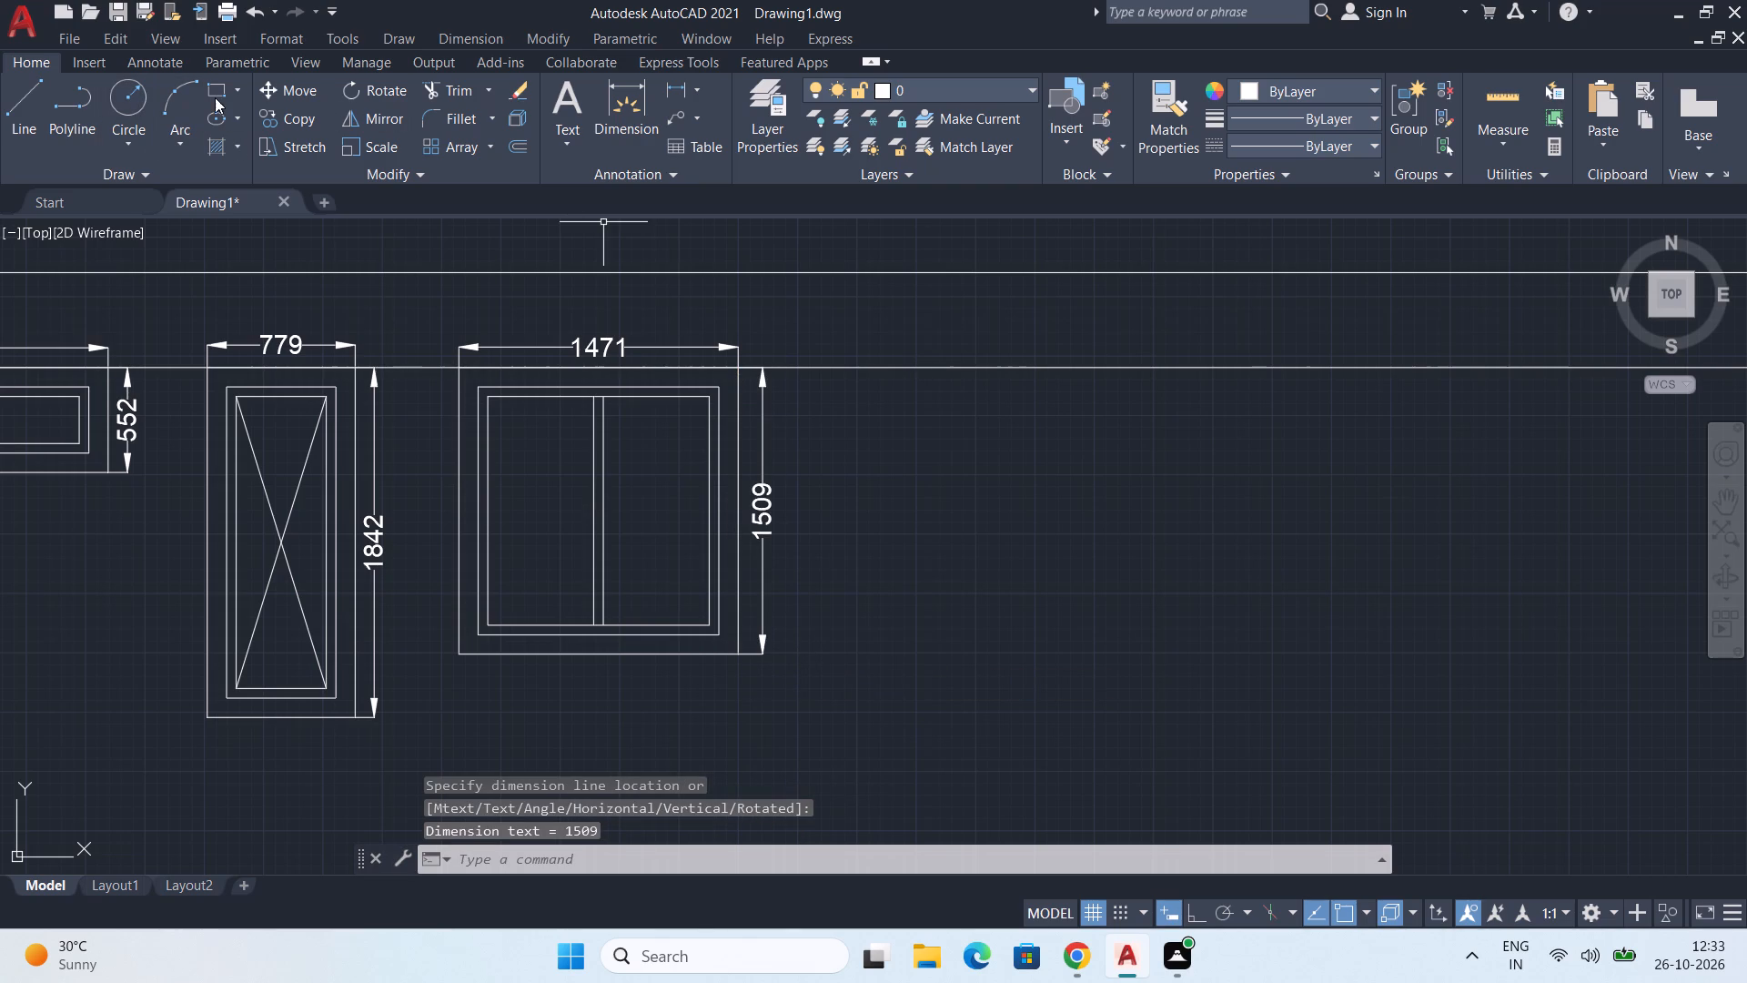
Draw a 3087 by 2586 mm rectangle hanging from the lower long line, a short gap right of the double-panel frame.
left_click(225, 83)
middle_click_drag(951, 502, 761, 448)
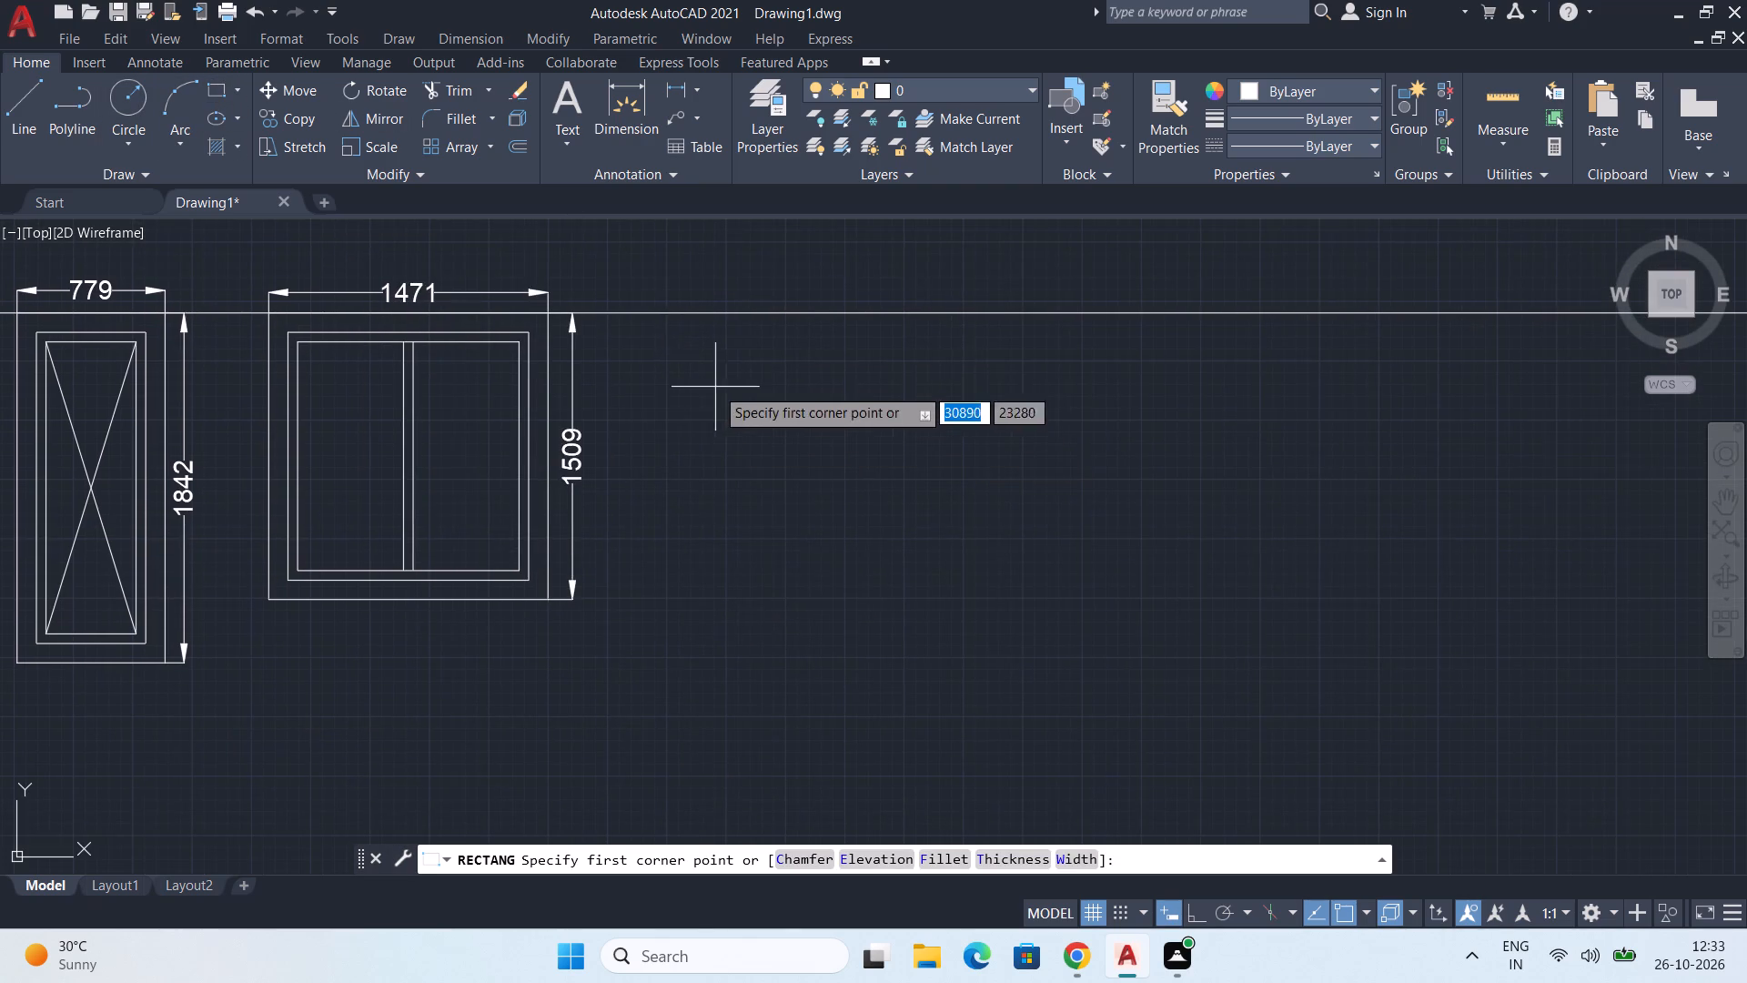
left_click(651, 313)
middle_click_drag(836, 517, 806, 469)
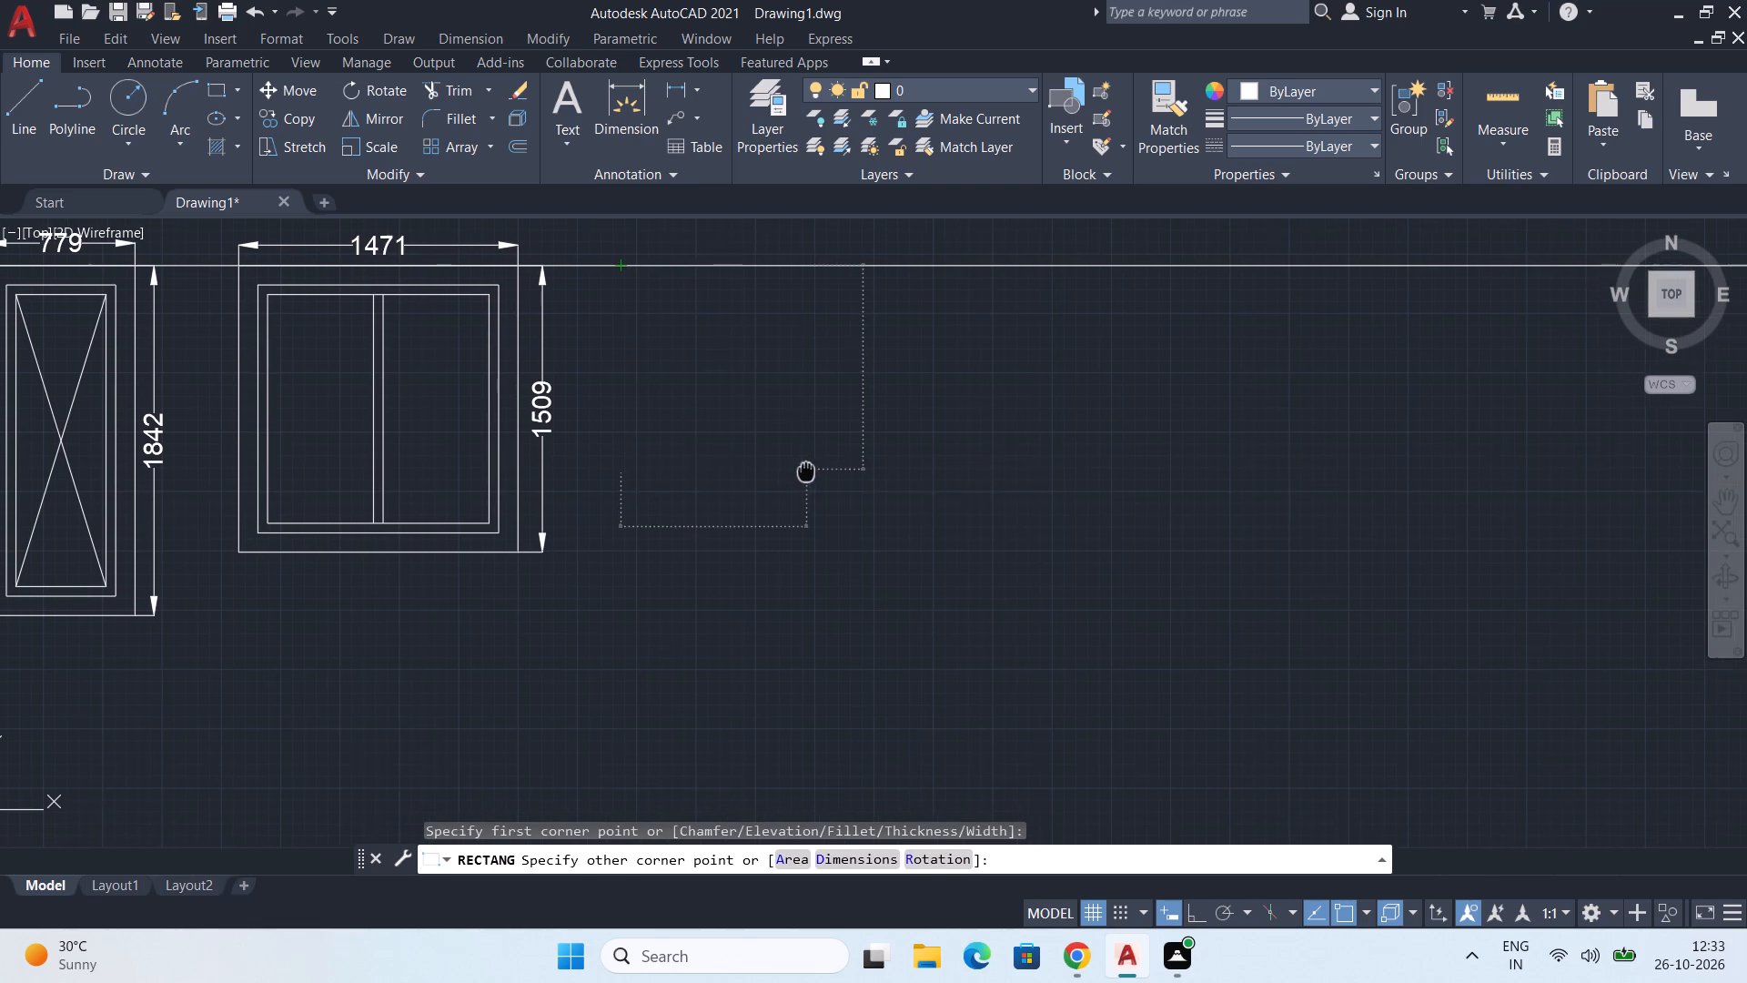
middle_click_drag(806, 469, 805, 469)
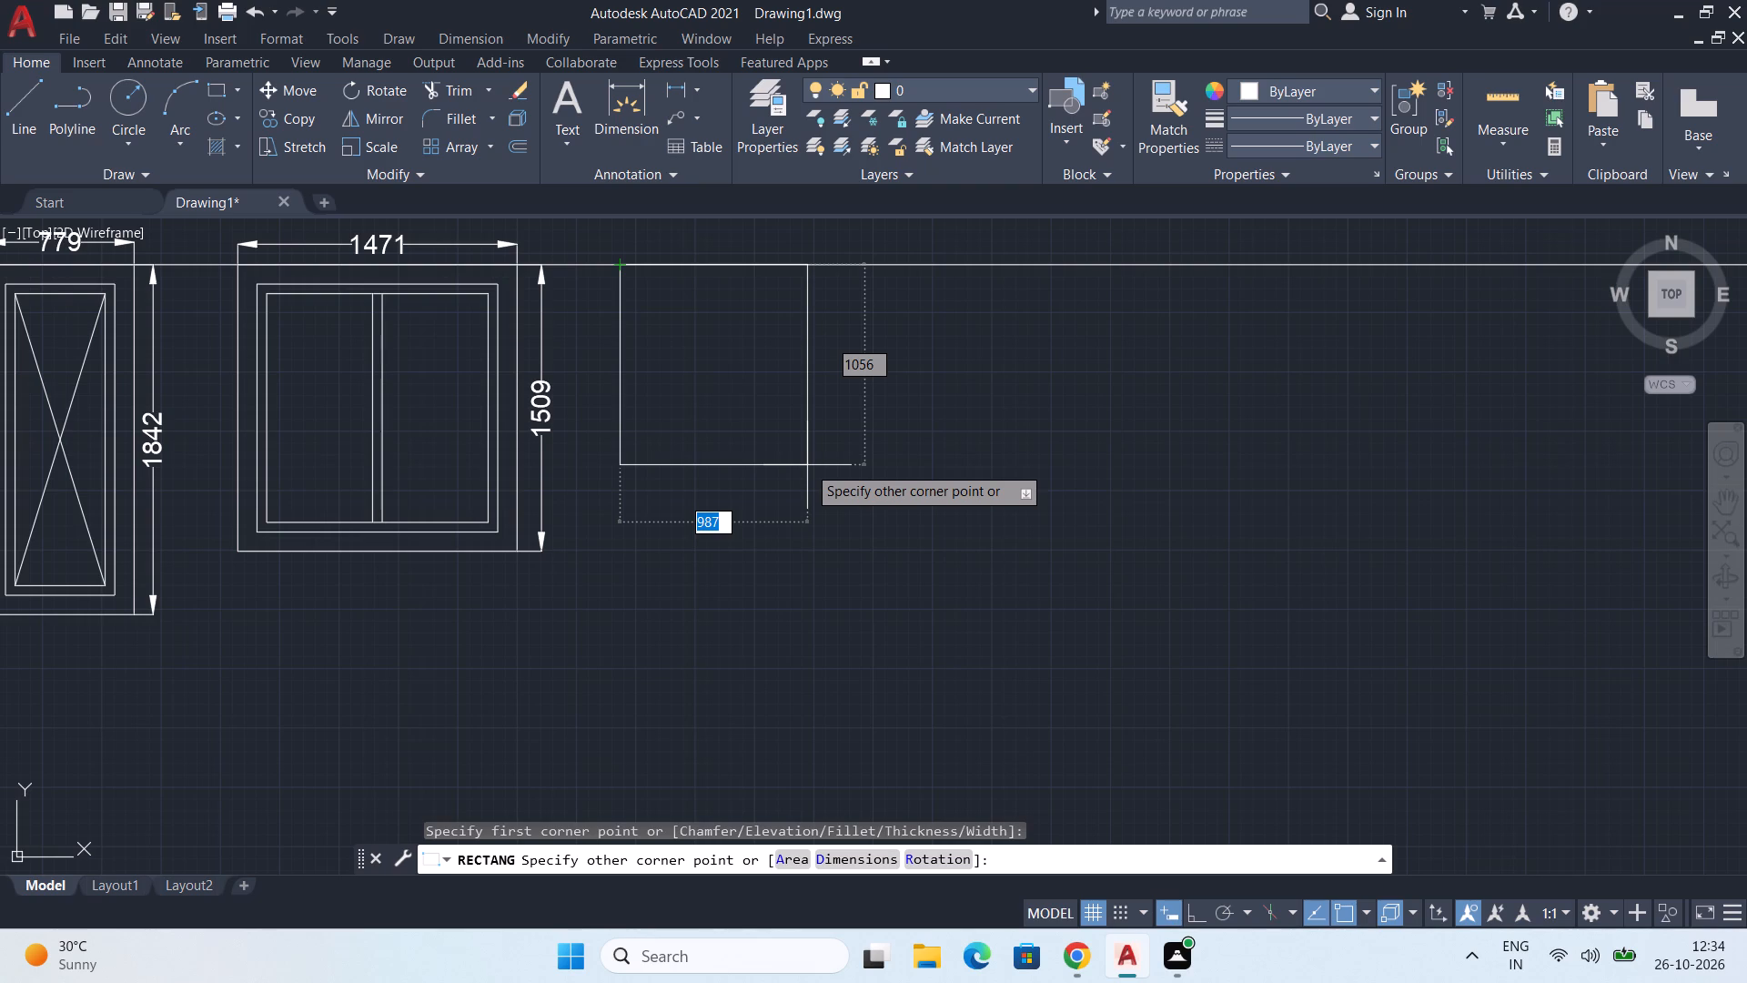
type("3087")
key("Tab")
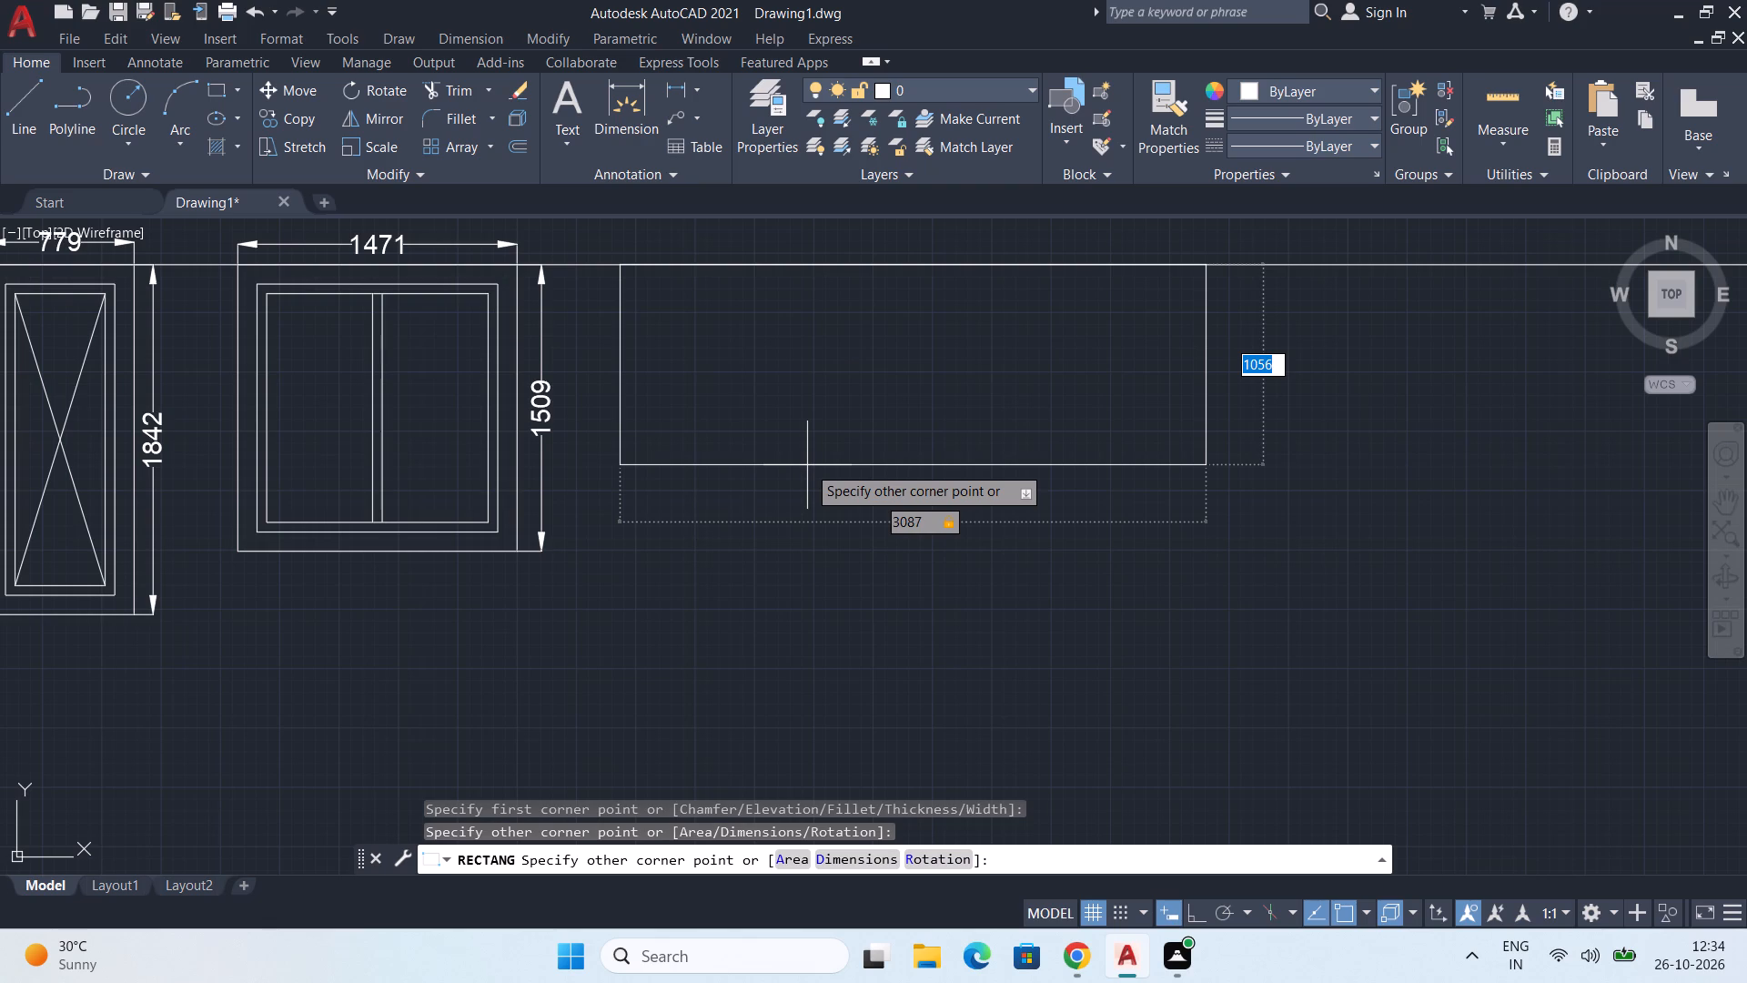
type("2586")
key("Return")
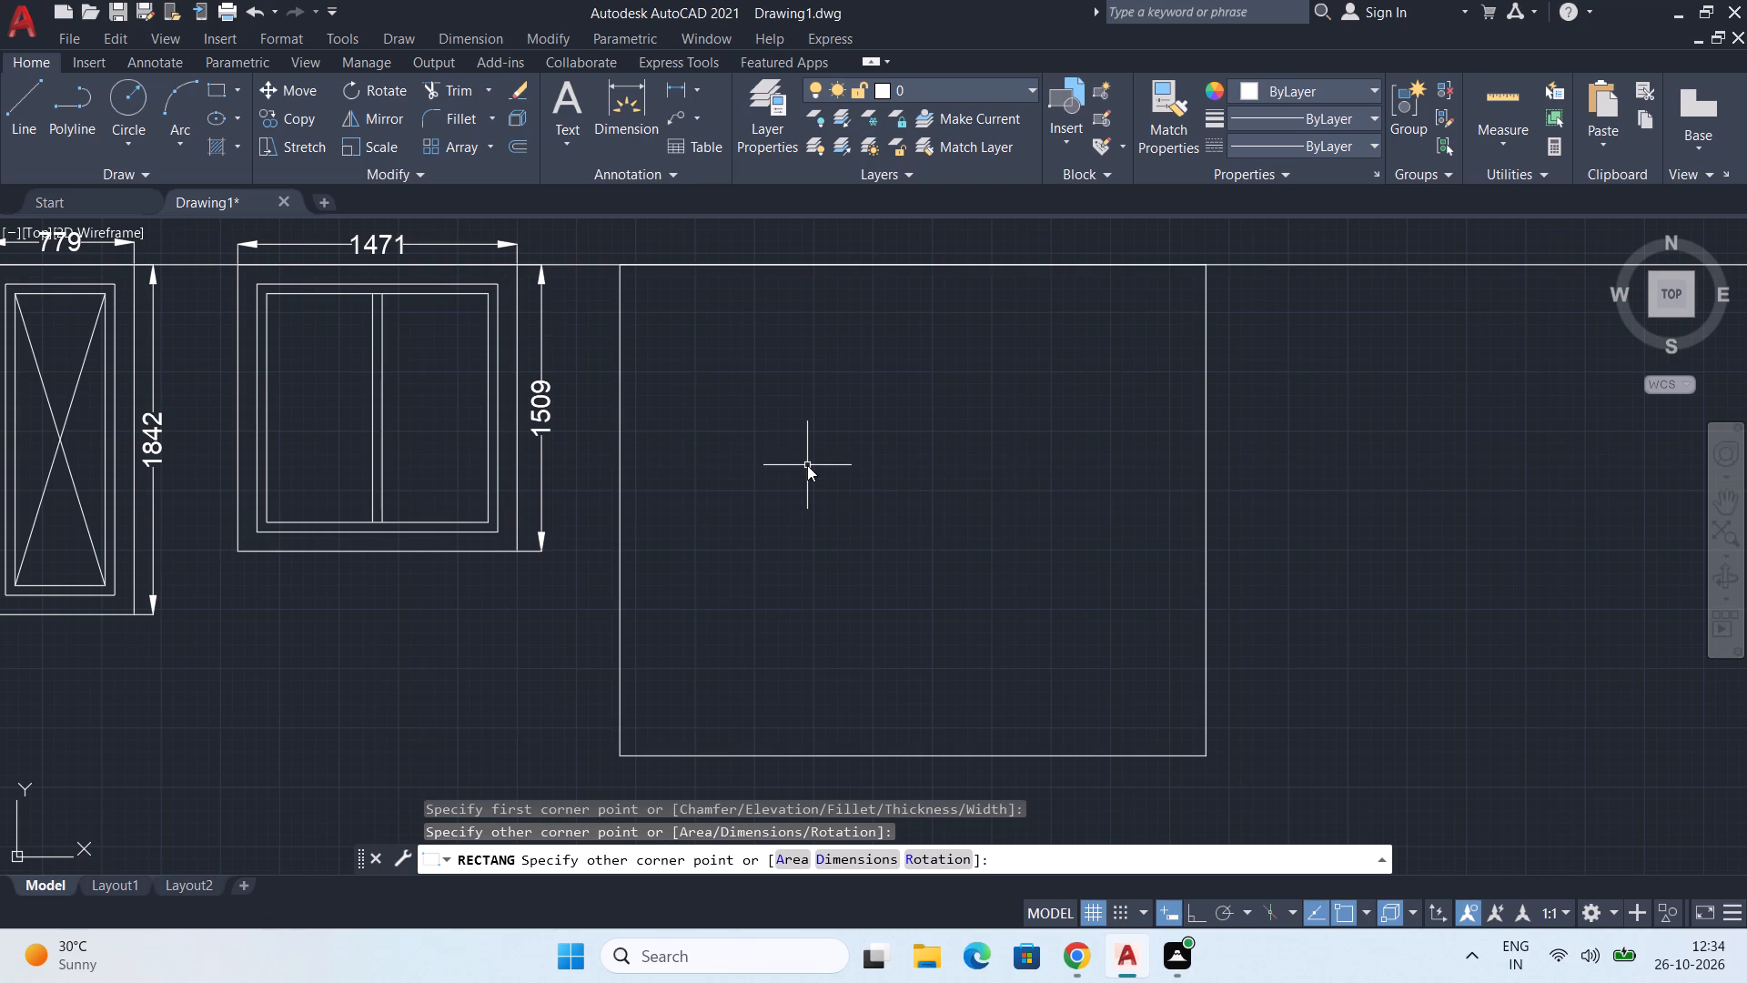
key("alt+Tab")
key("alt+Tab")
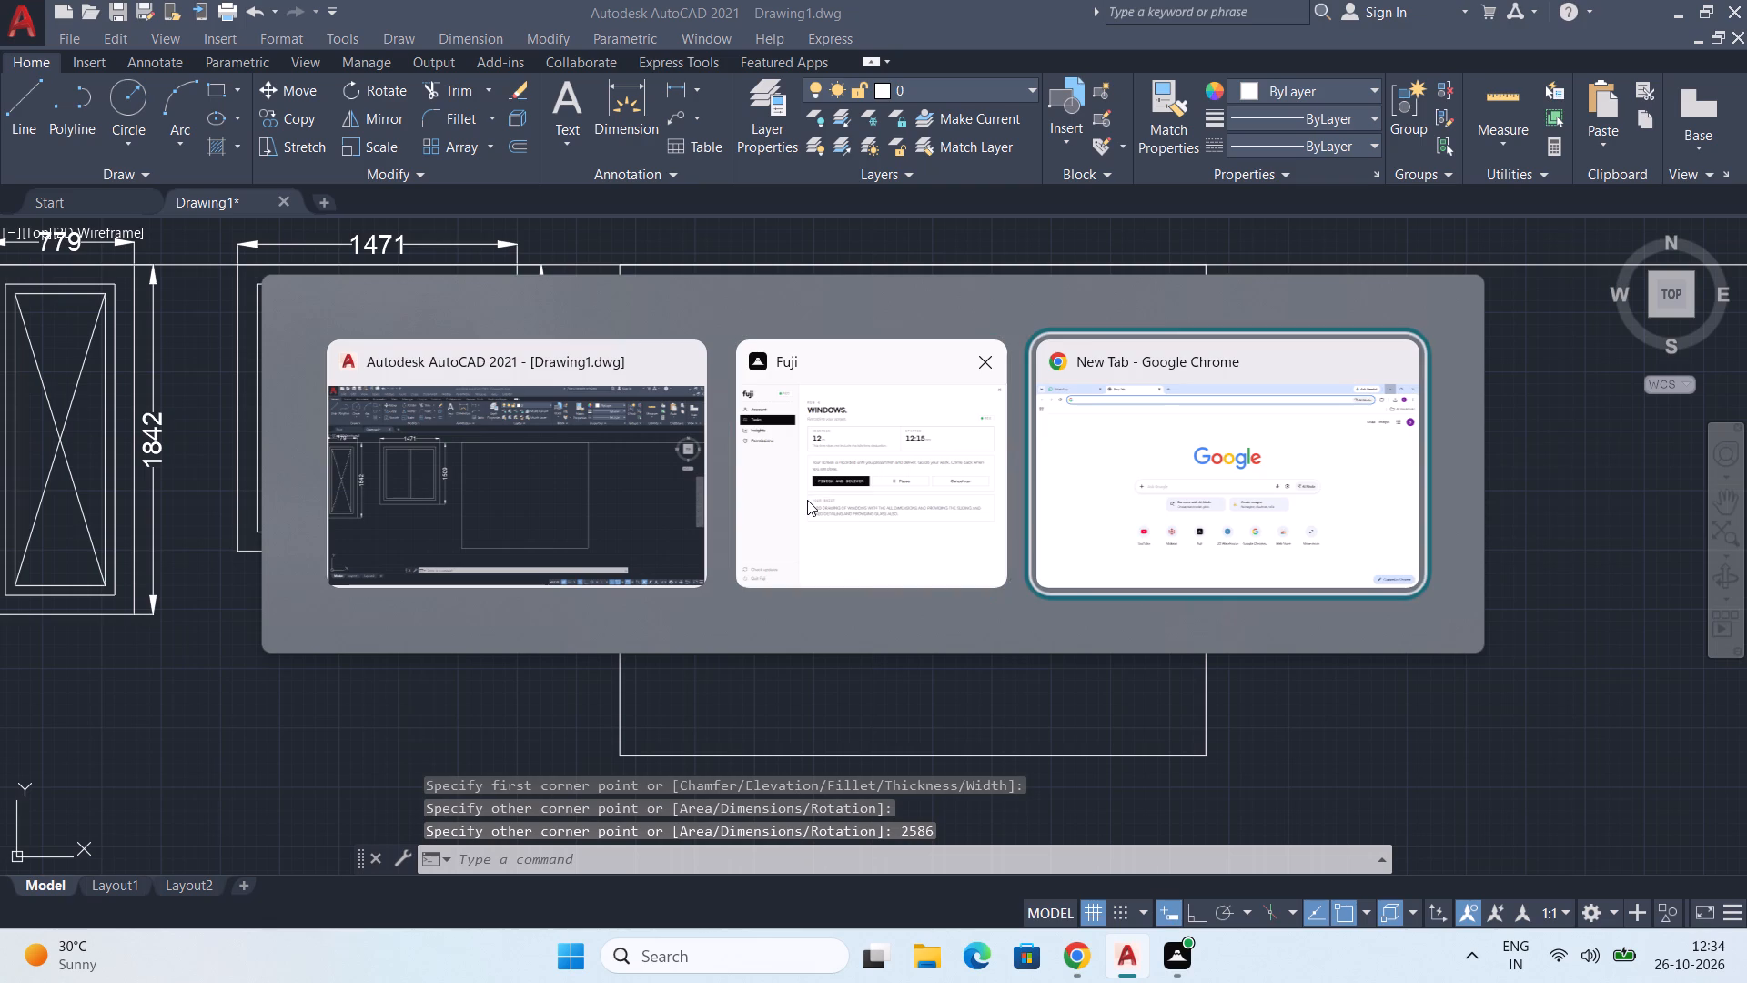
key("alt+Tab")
Offset the new 3087 by 2586 mm rectangle inward by 101.6 mm.
type("OFF")
key("Return")
type("101.6")
key("Return")
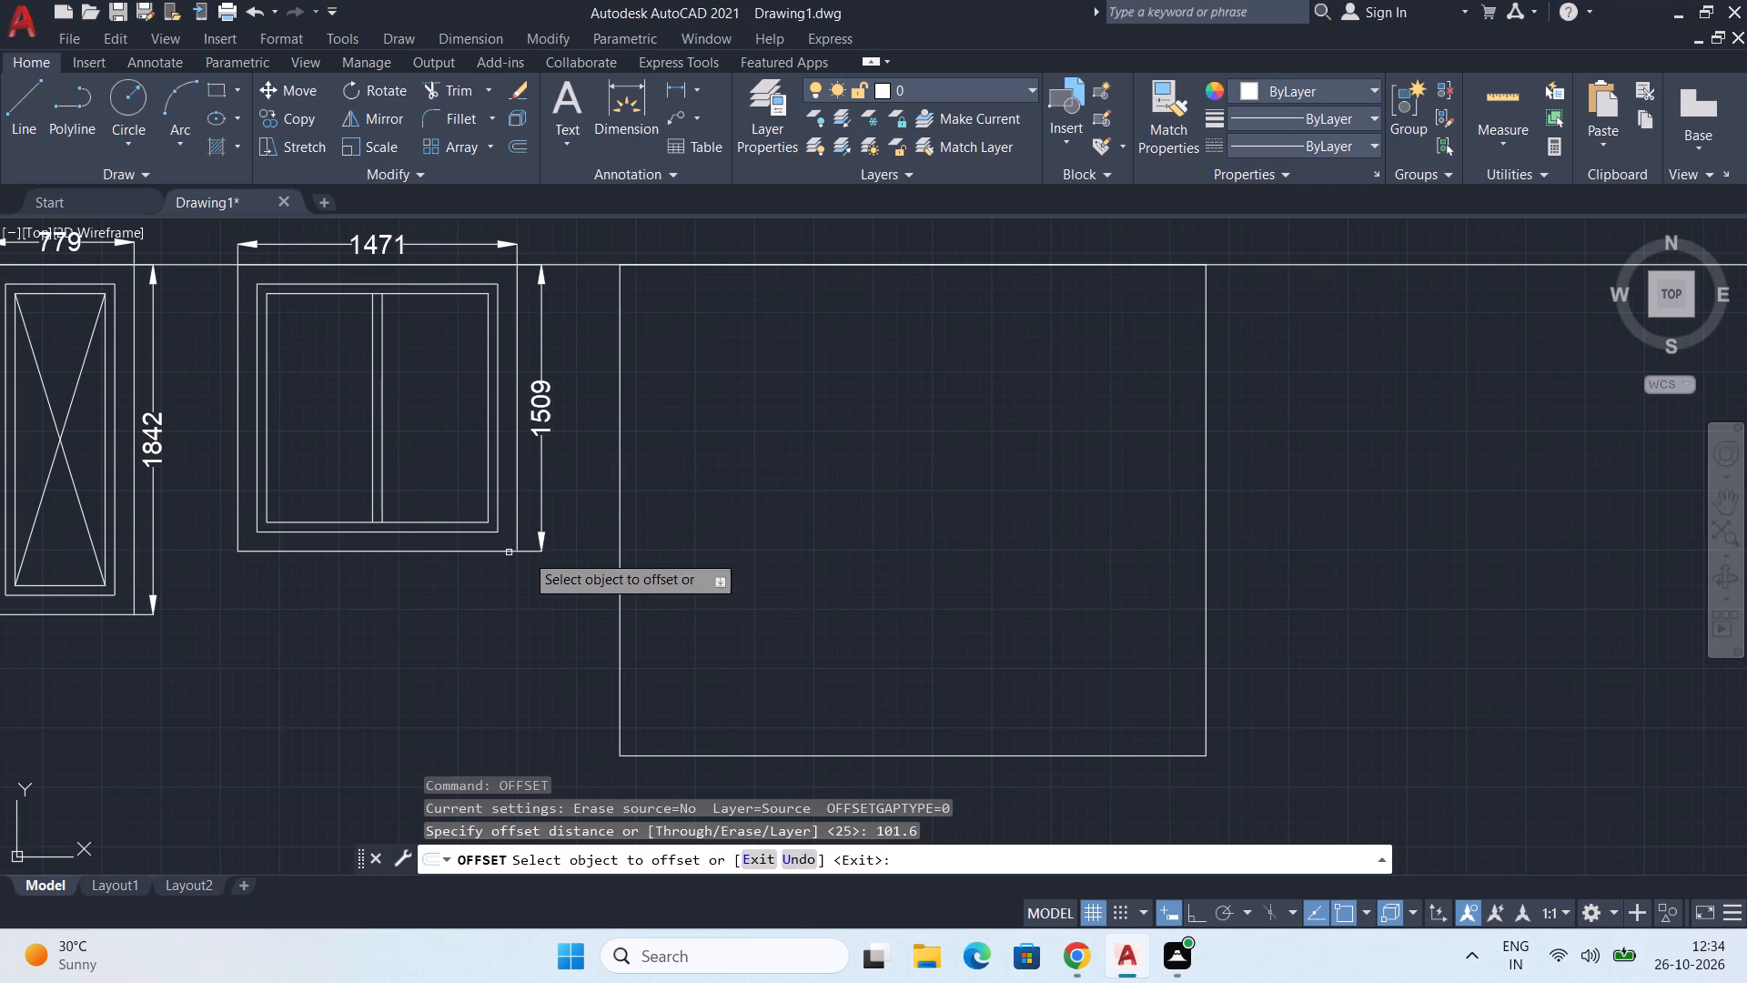
left_click(621, 612)
left_click(700, 612)
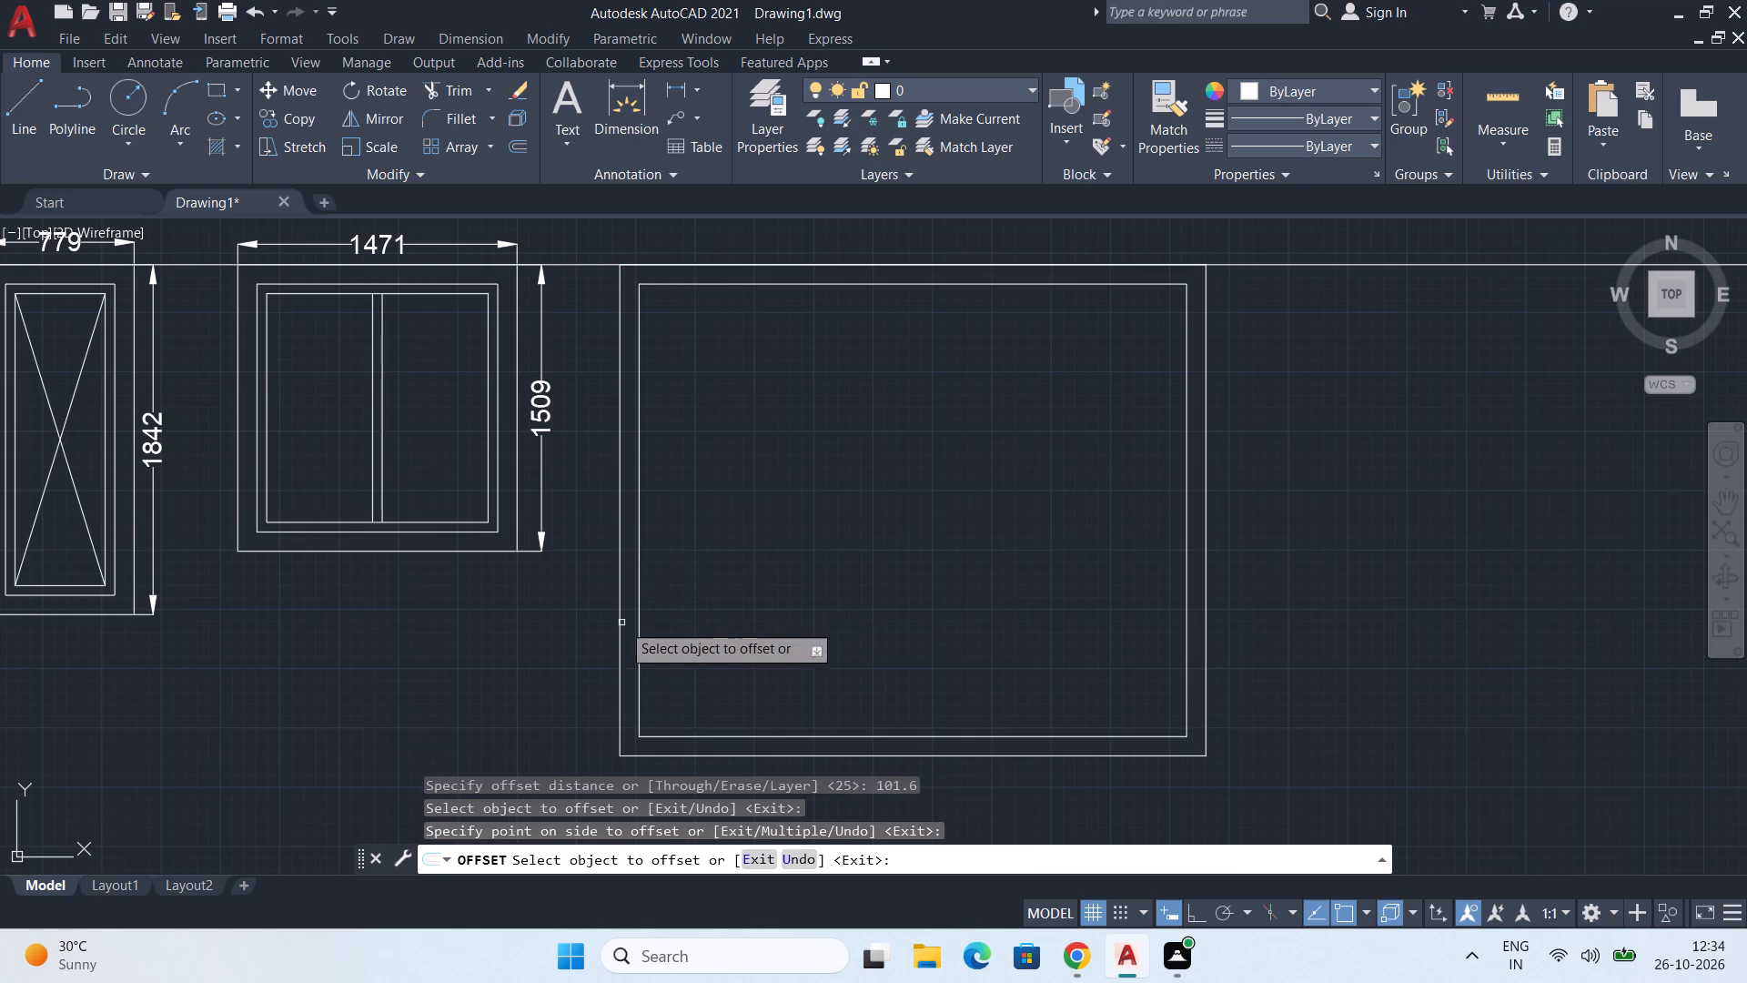
Offset the new inner rectangle inward by a further 50.8 mm and end the Offset command.
left_click(641, 648)
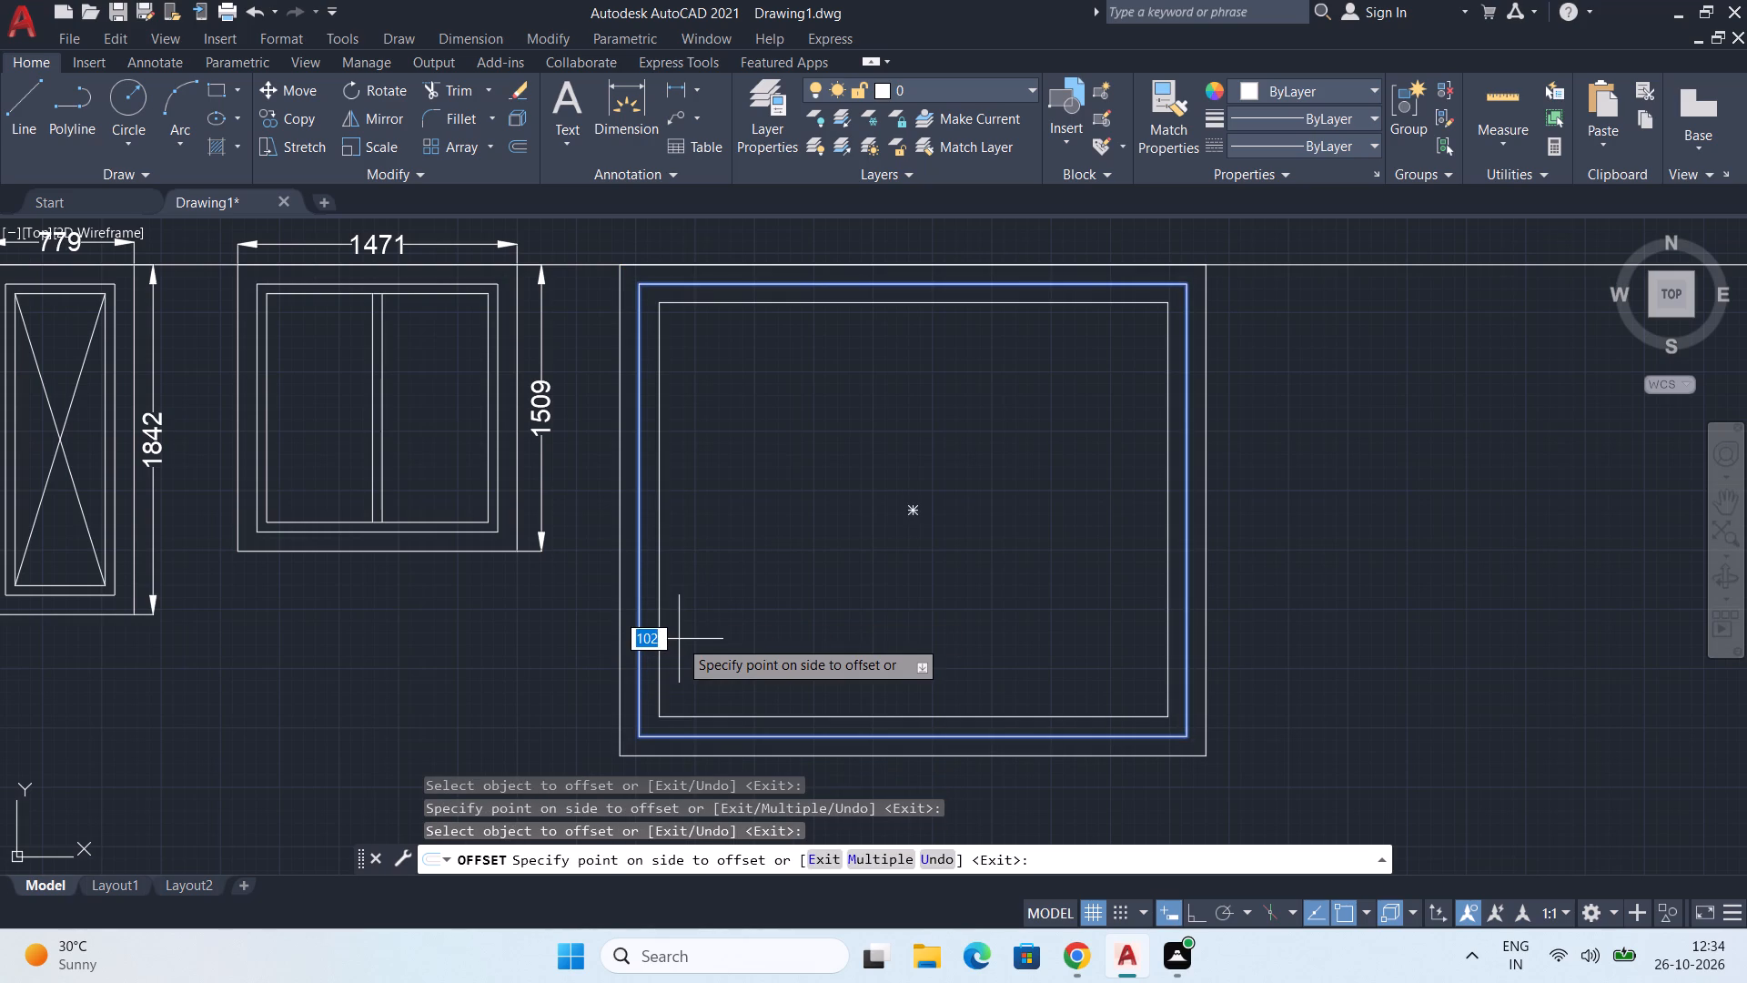
type("50.8")
key("Return")
key("space")
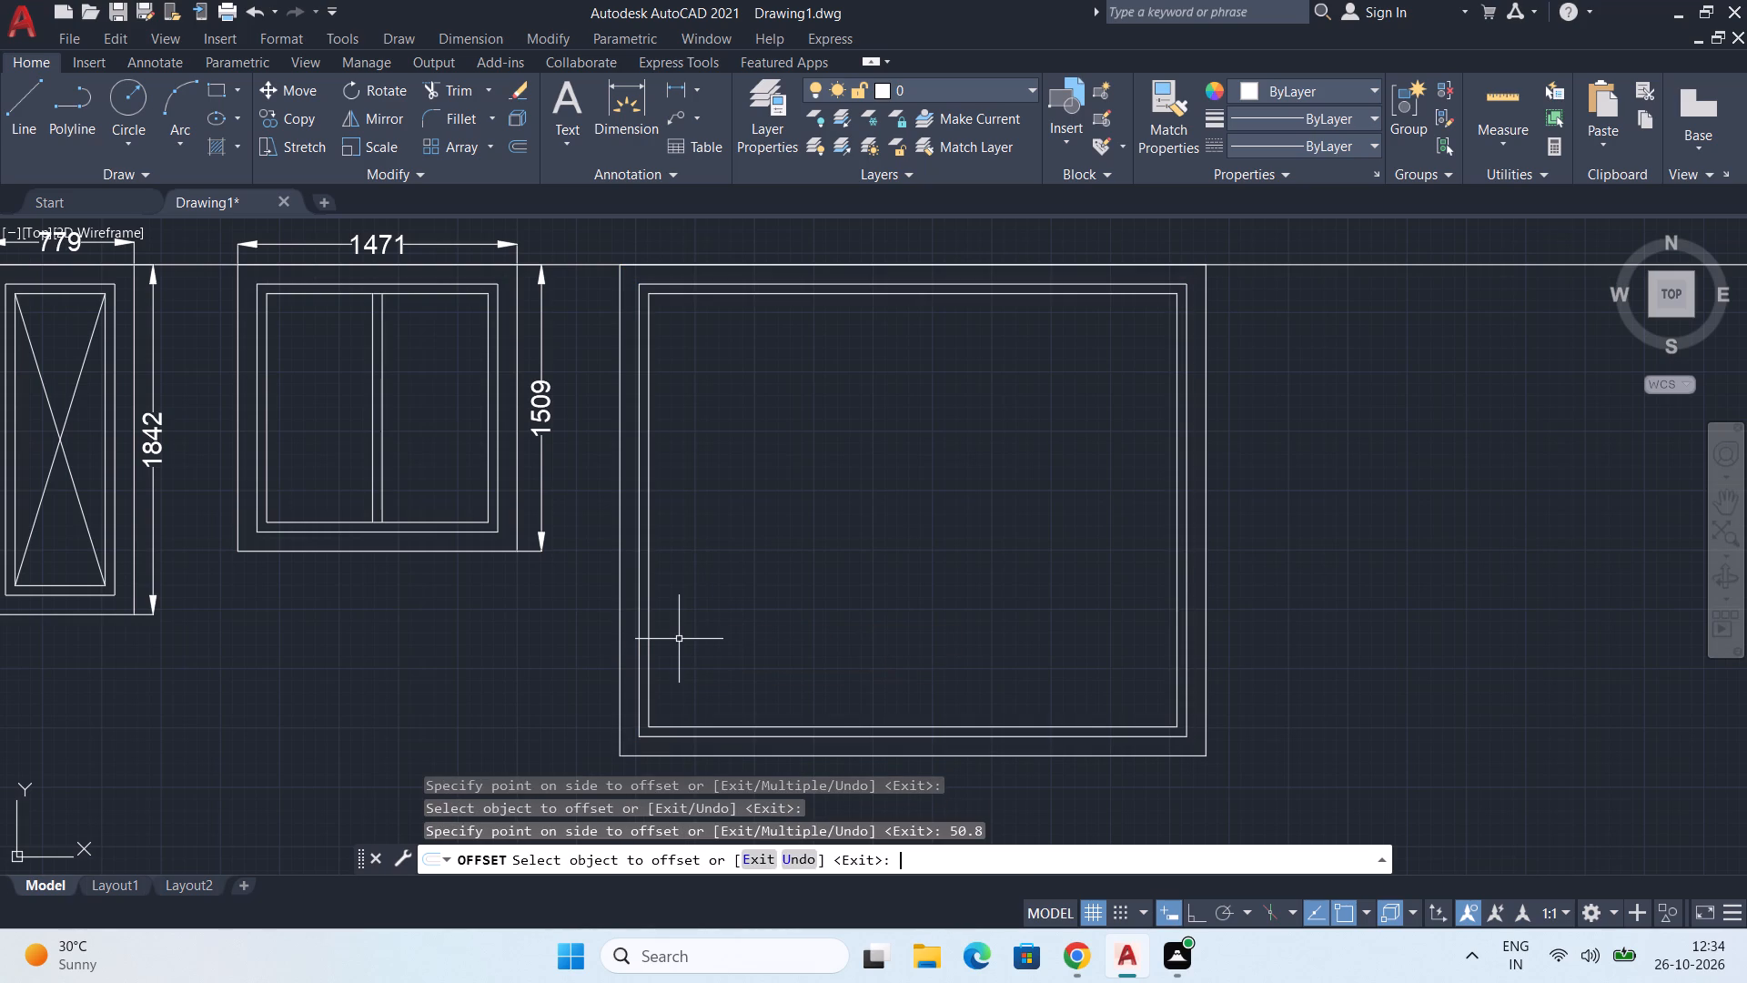
Draw a vertical centre line between the midpoints of the large frame's innermost rectangle's bottom and top edges.
type("L")
key("Return")
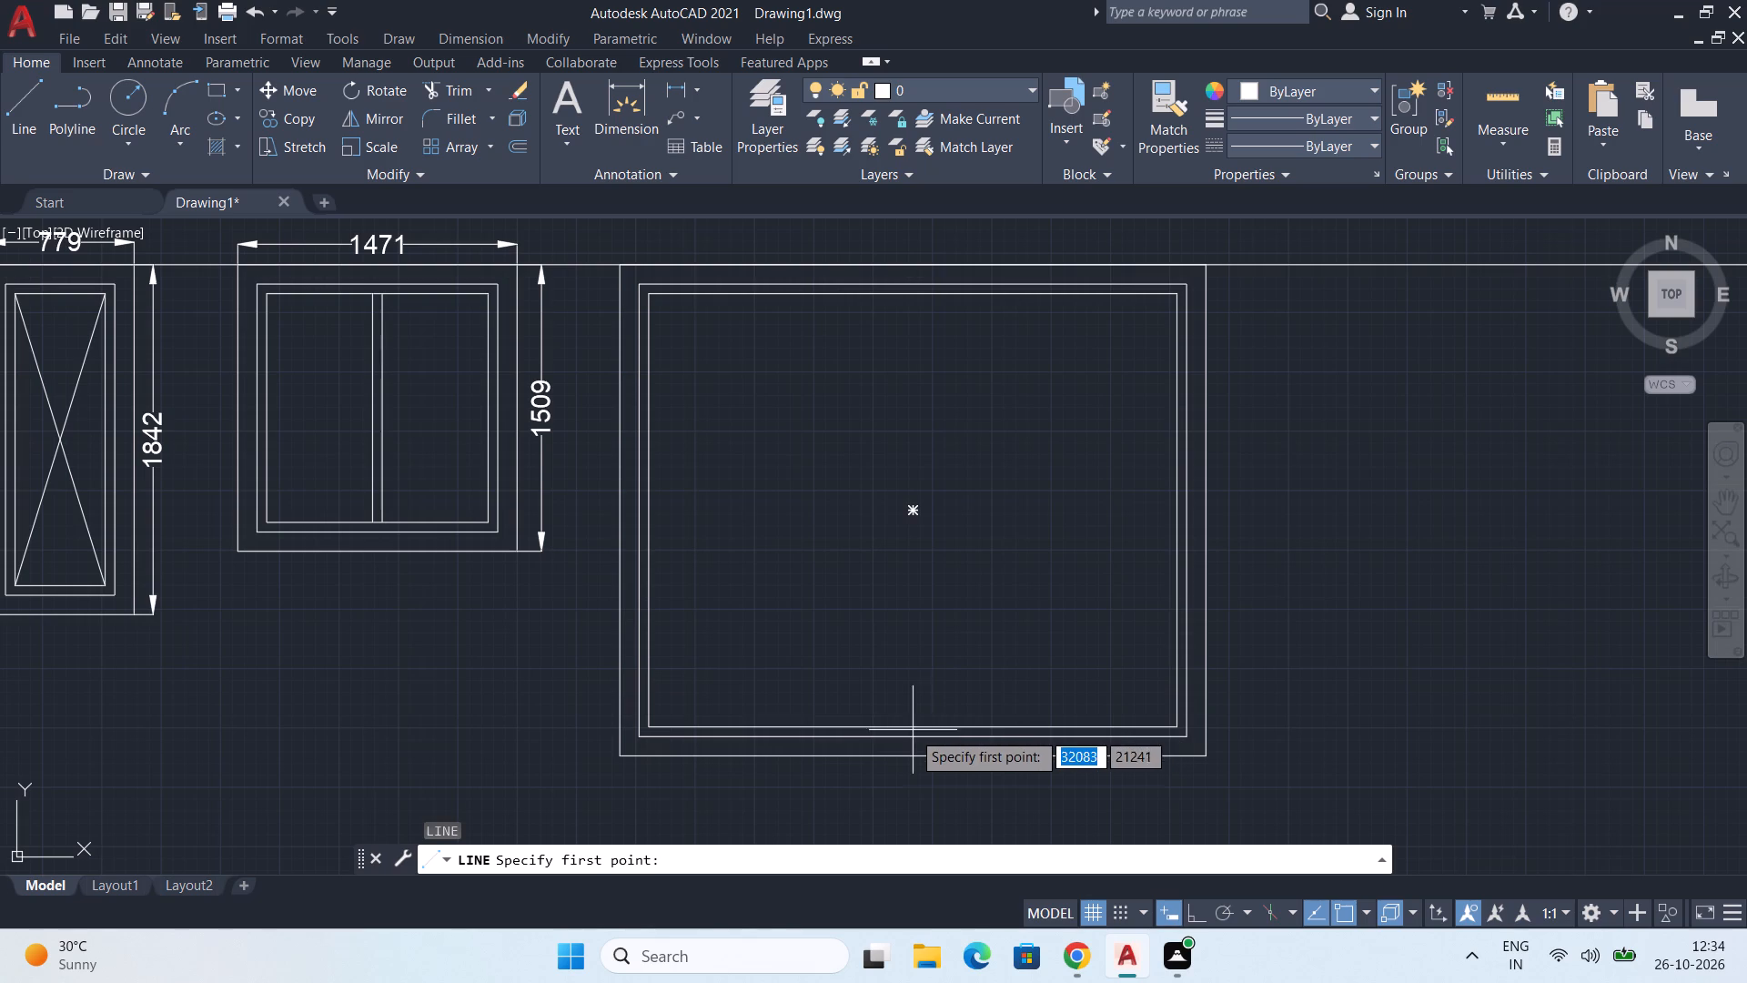
left_click(912, 731)
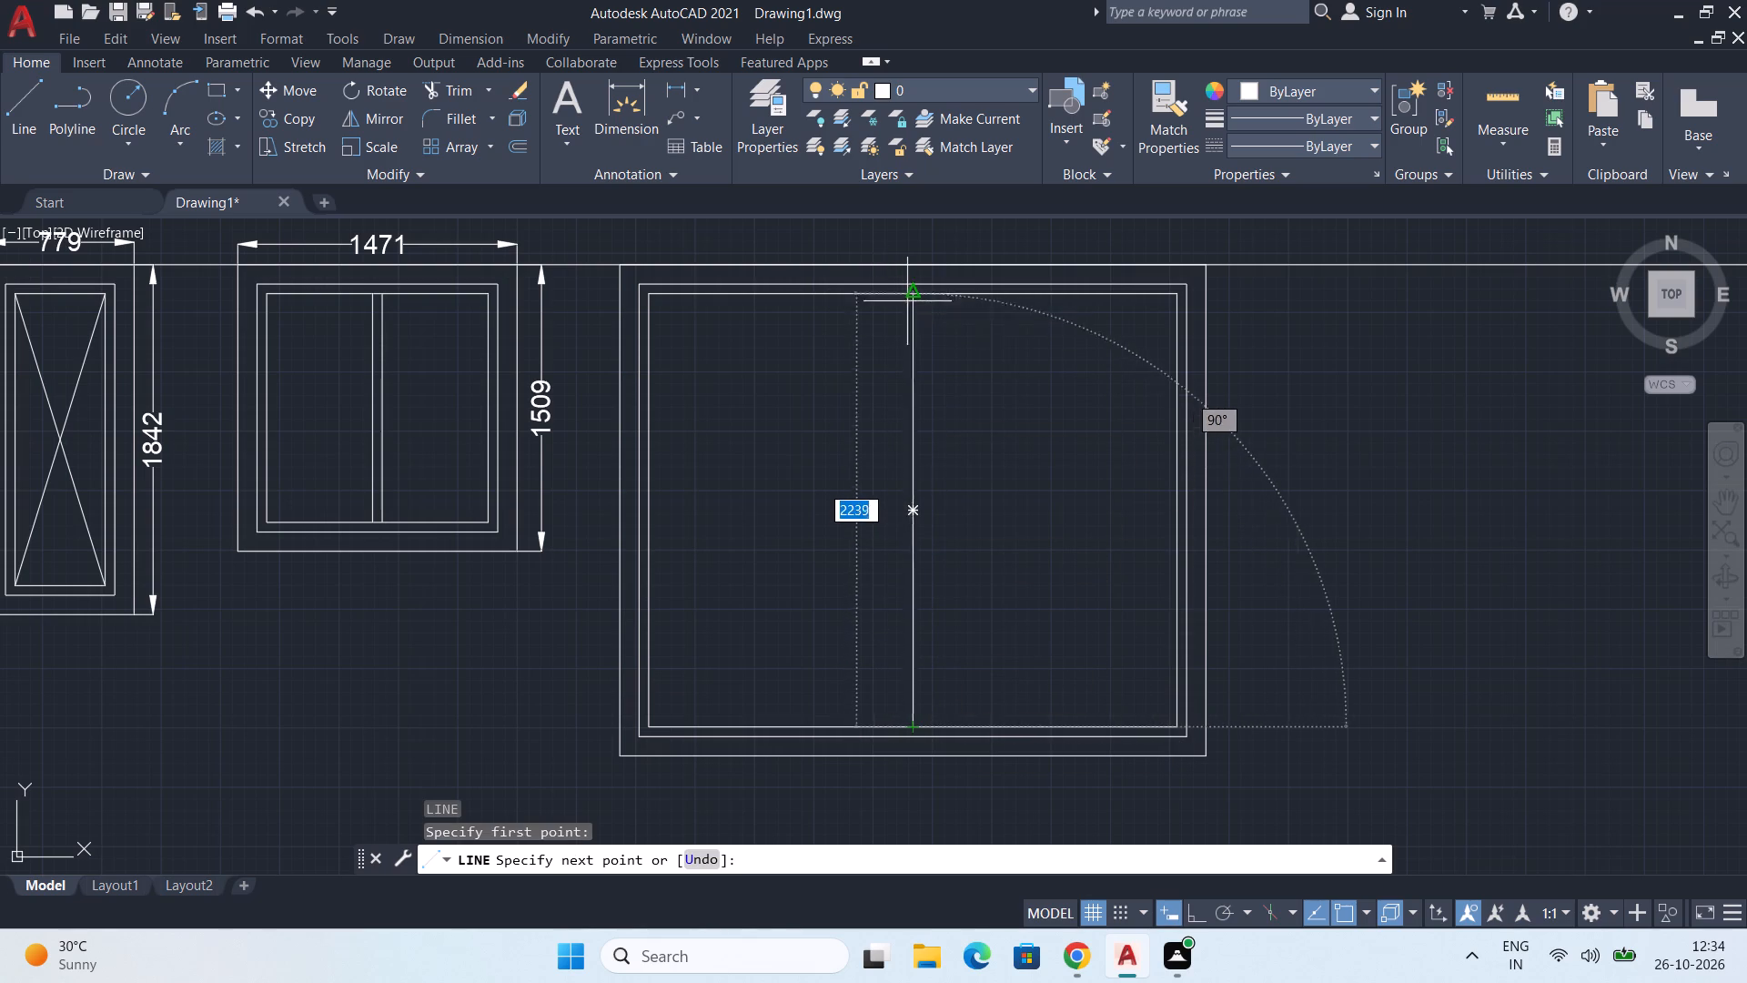
left_click(915, 291)
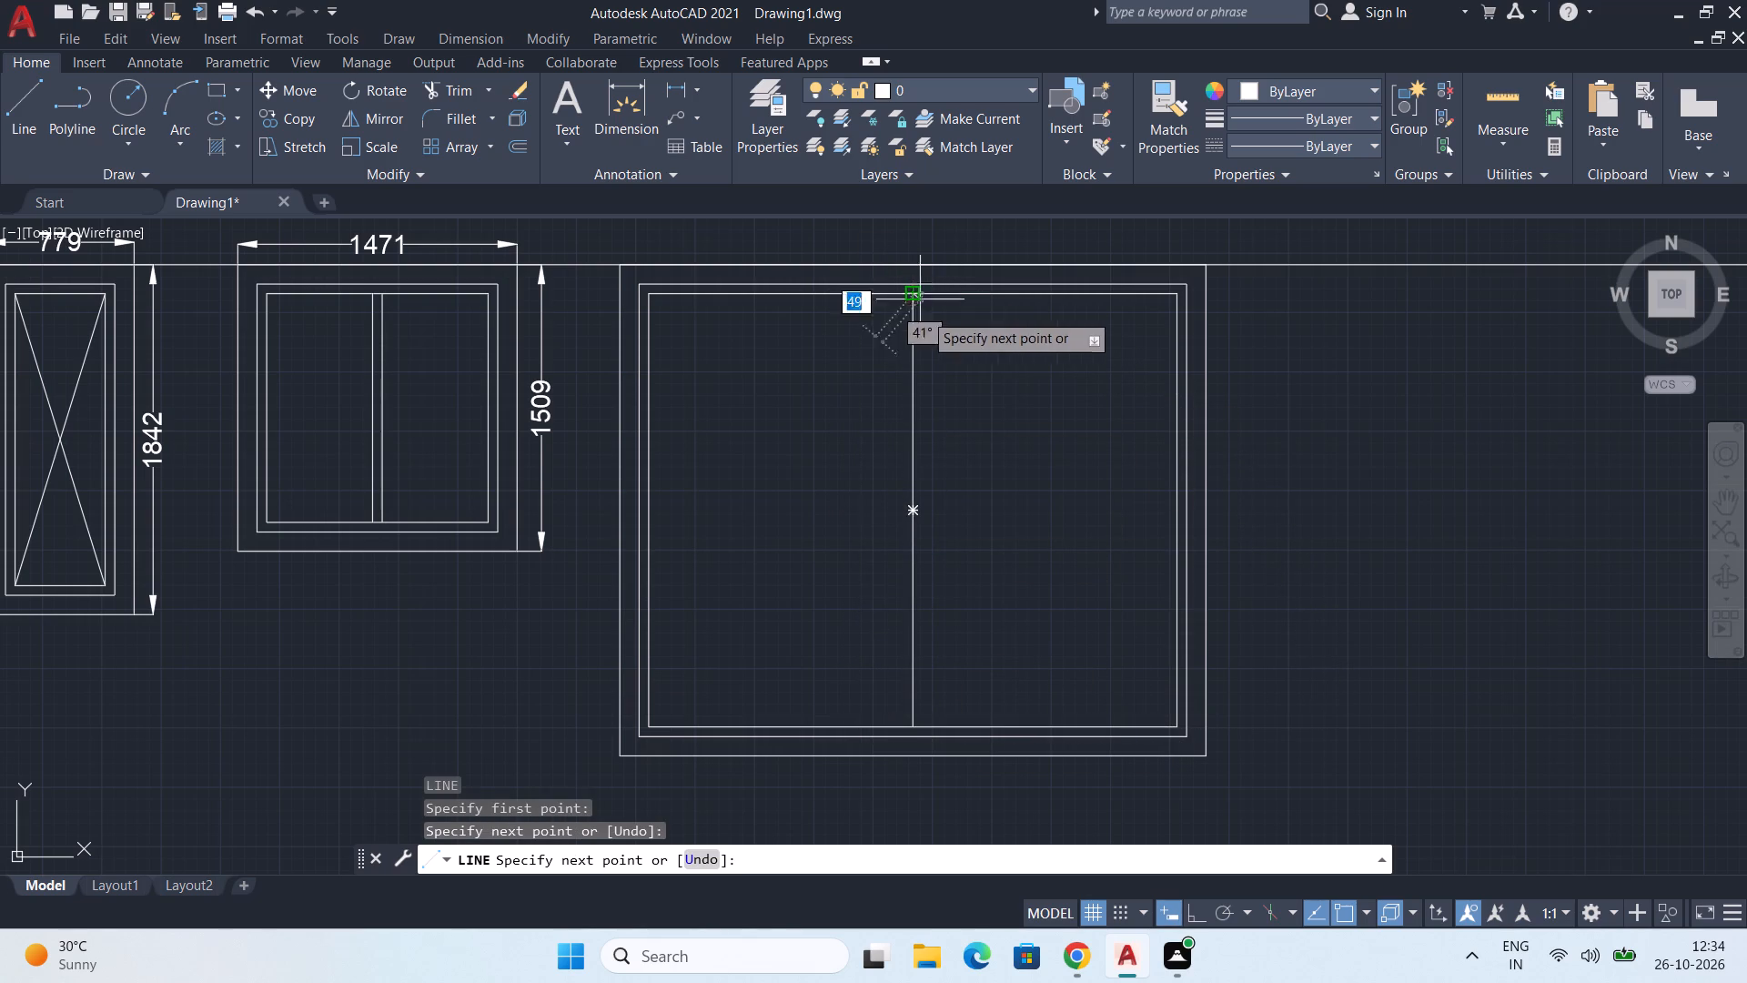
key("Escape")
Offset the large frame's vertical centre line by 25.4 mm to both sides.
type("OFF")
key("Return")
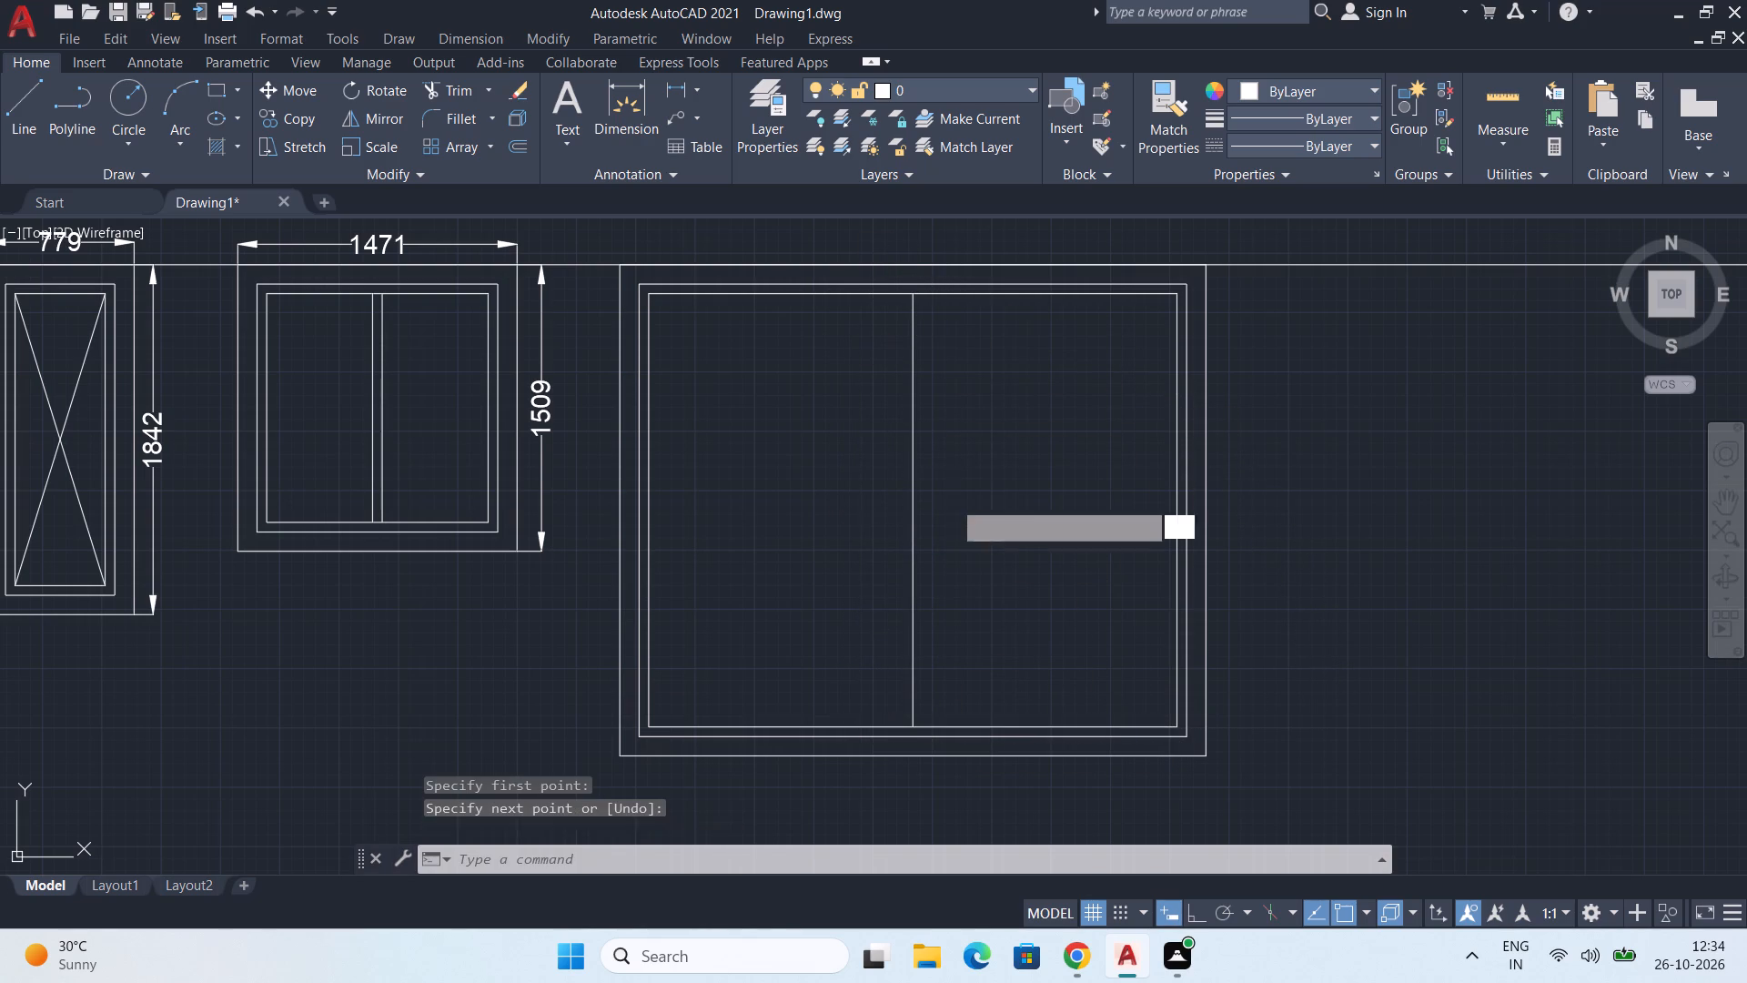
type("25.4")
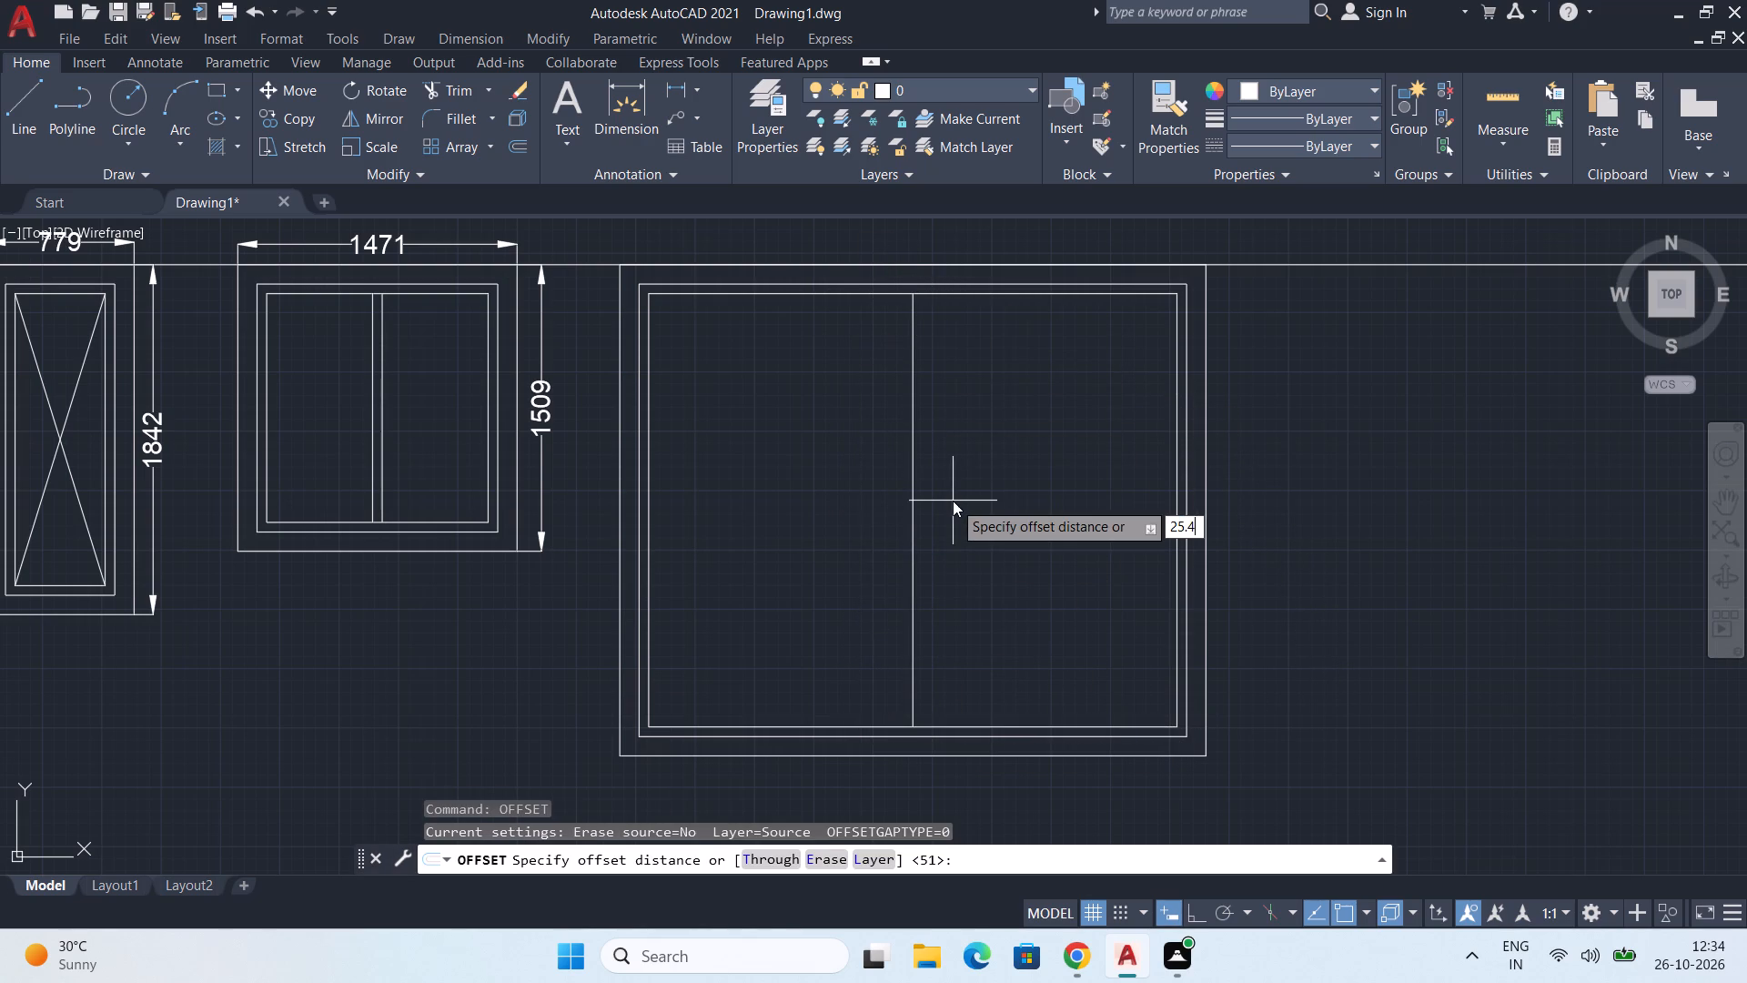
key("Return")
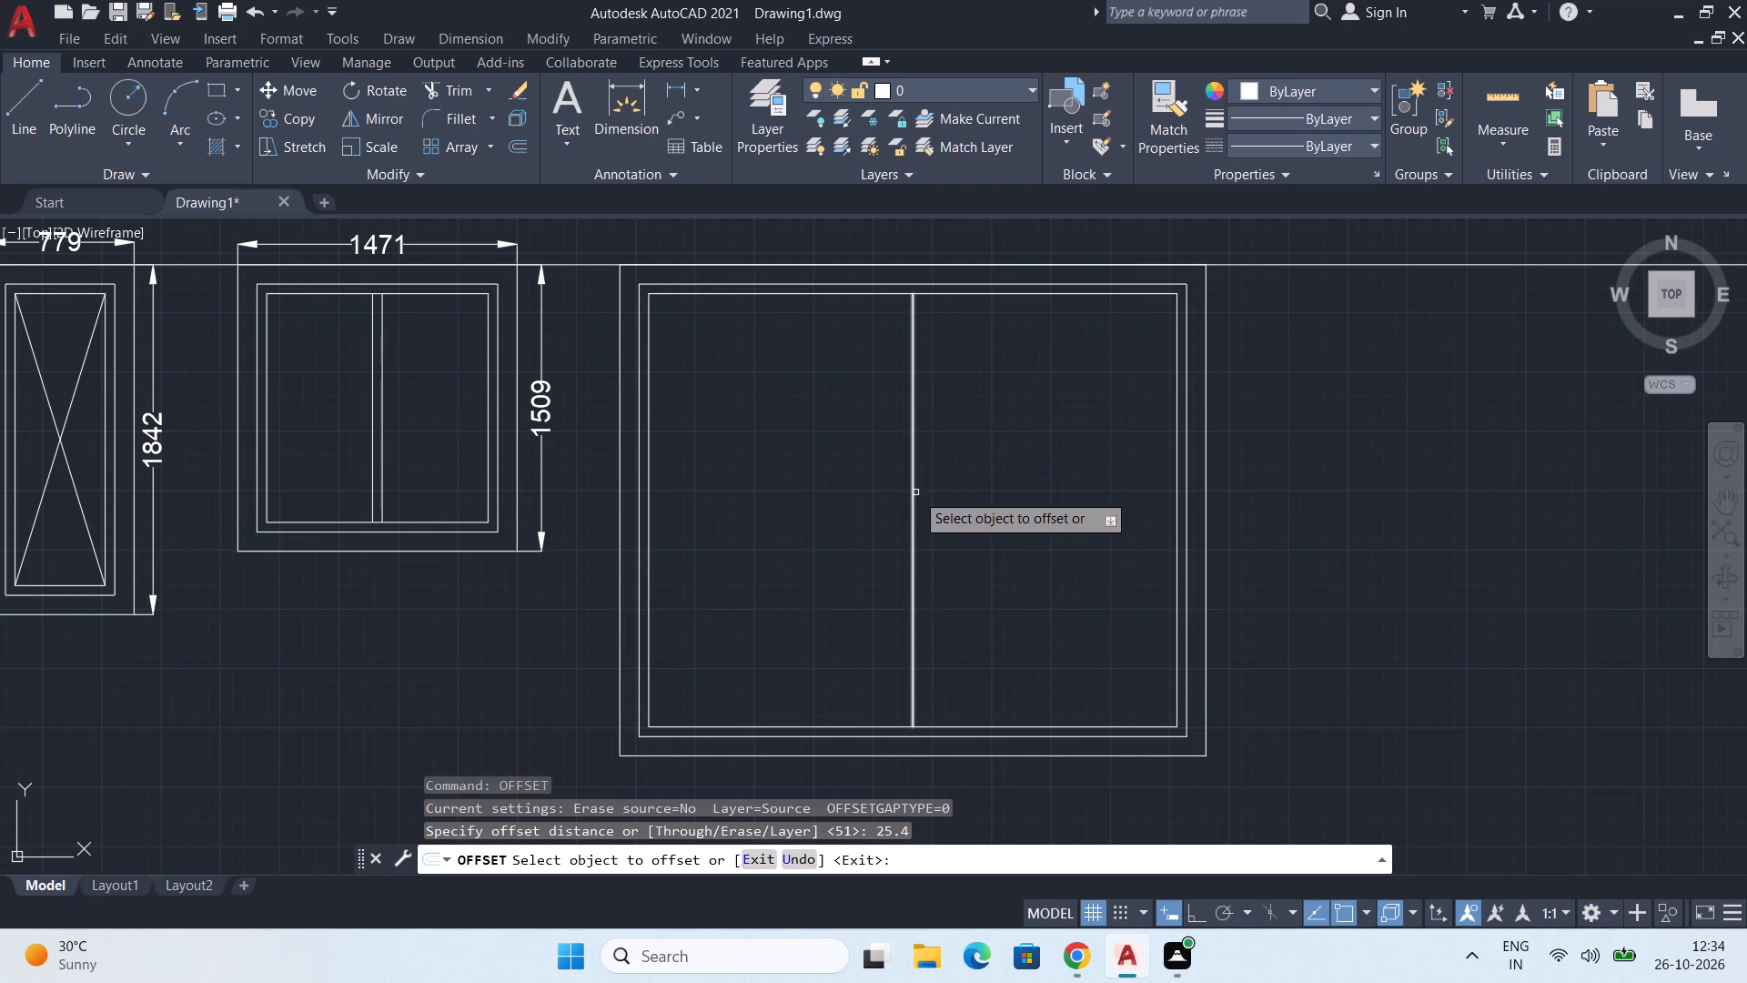
left_click(912, 501)
left_click(957, 499)
scroll(948, 507, "up", 2)
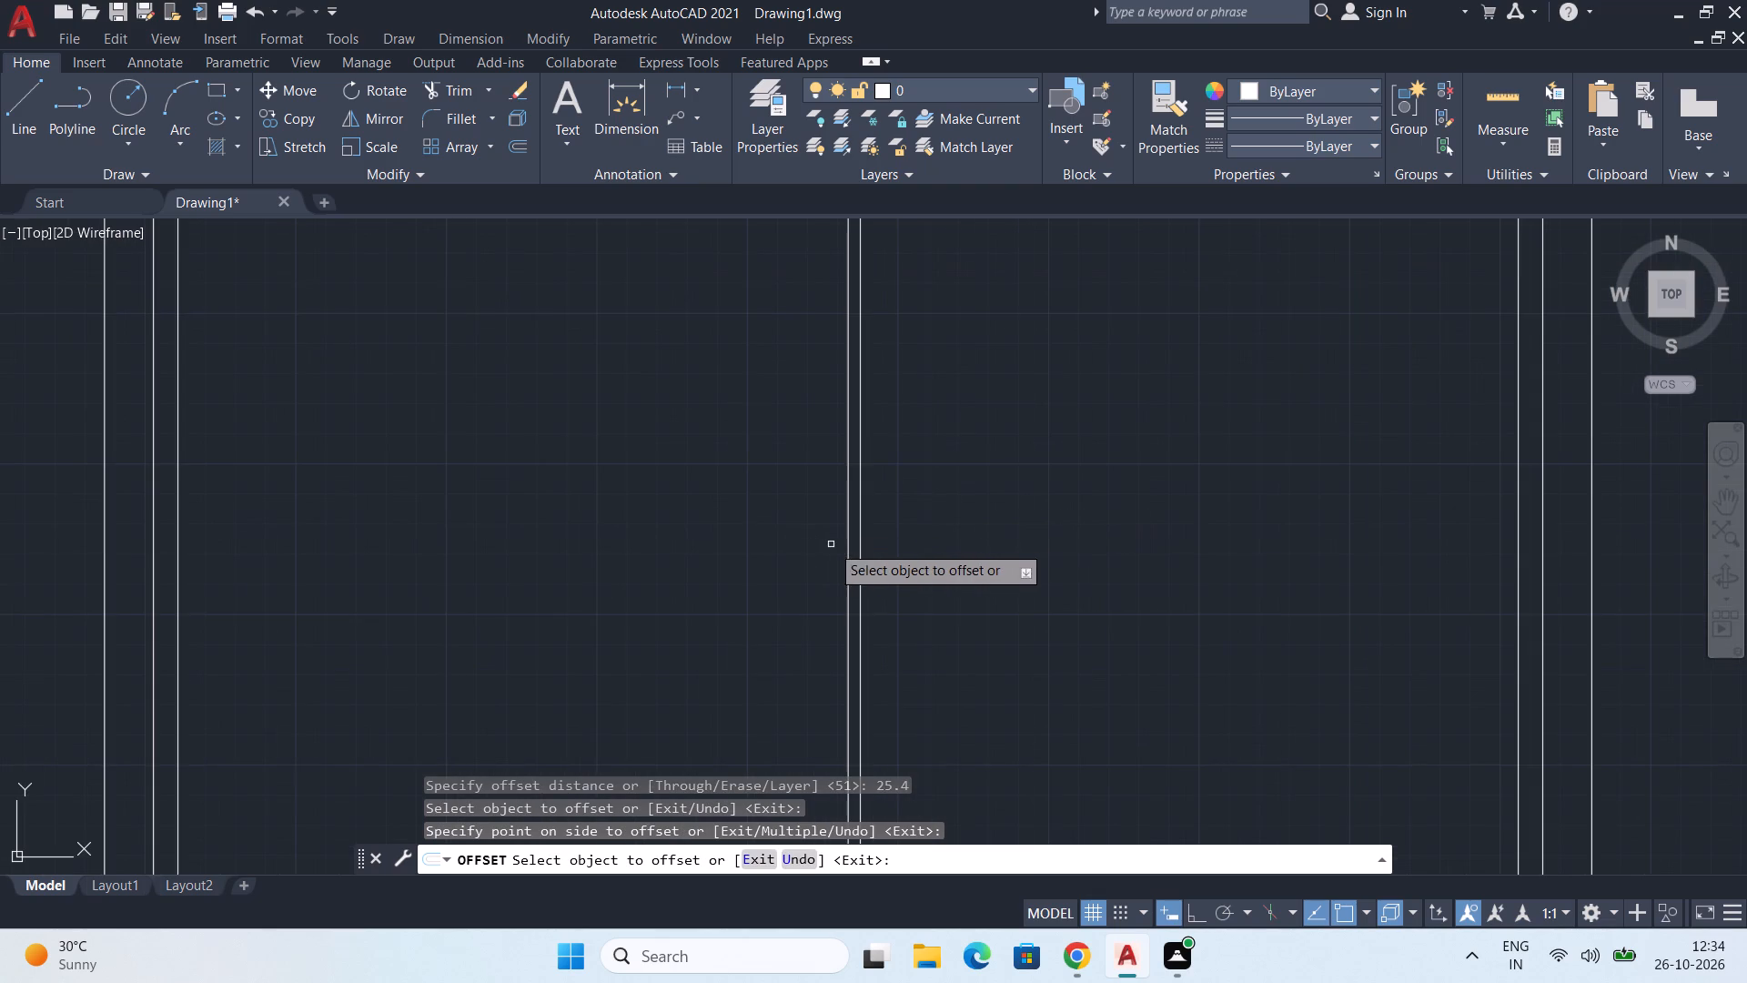
left_click(848, 569)
left_click(737, 589)
key("space")
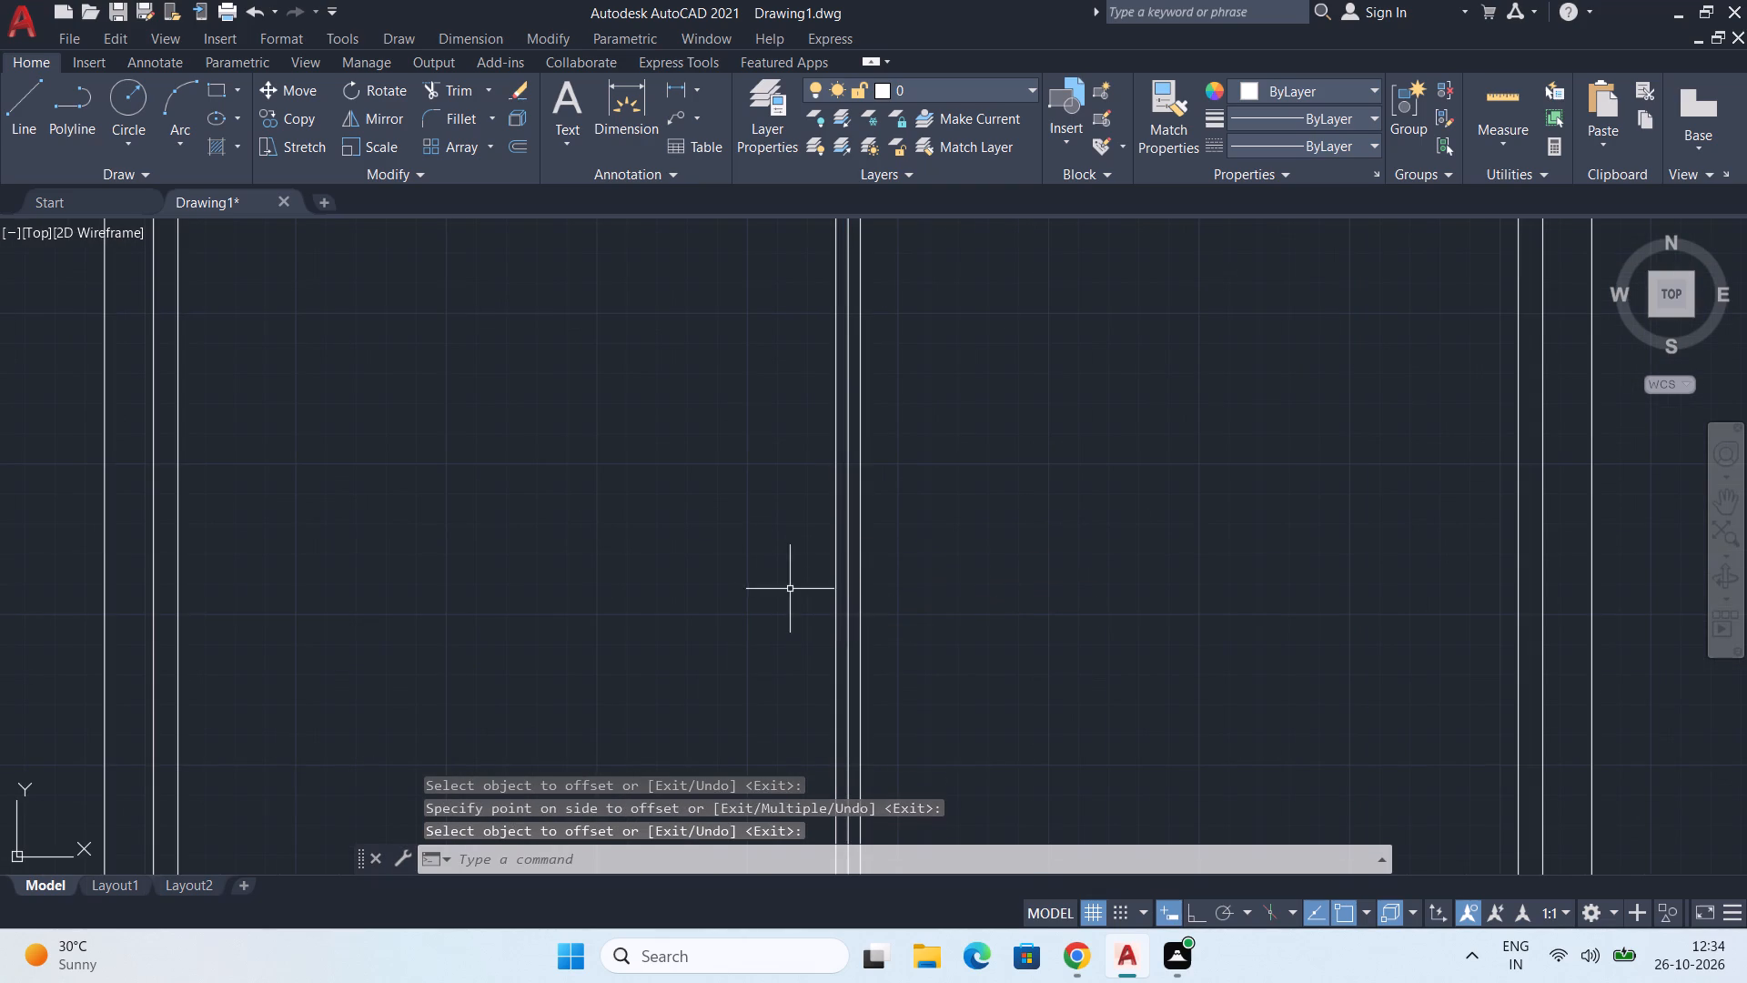
Delete the original centre line between the two offset lines in the large frame.
left_click(851, 588)
key("Delete")
scroll(851, 588, "down", 3)
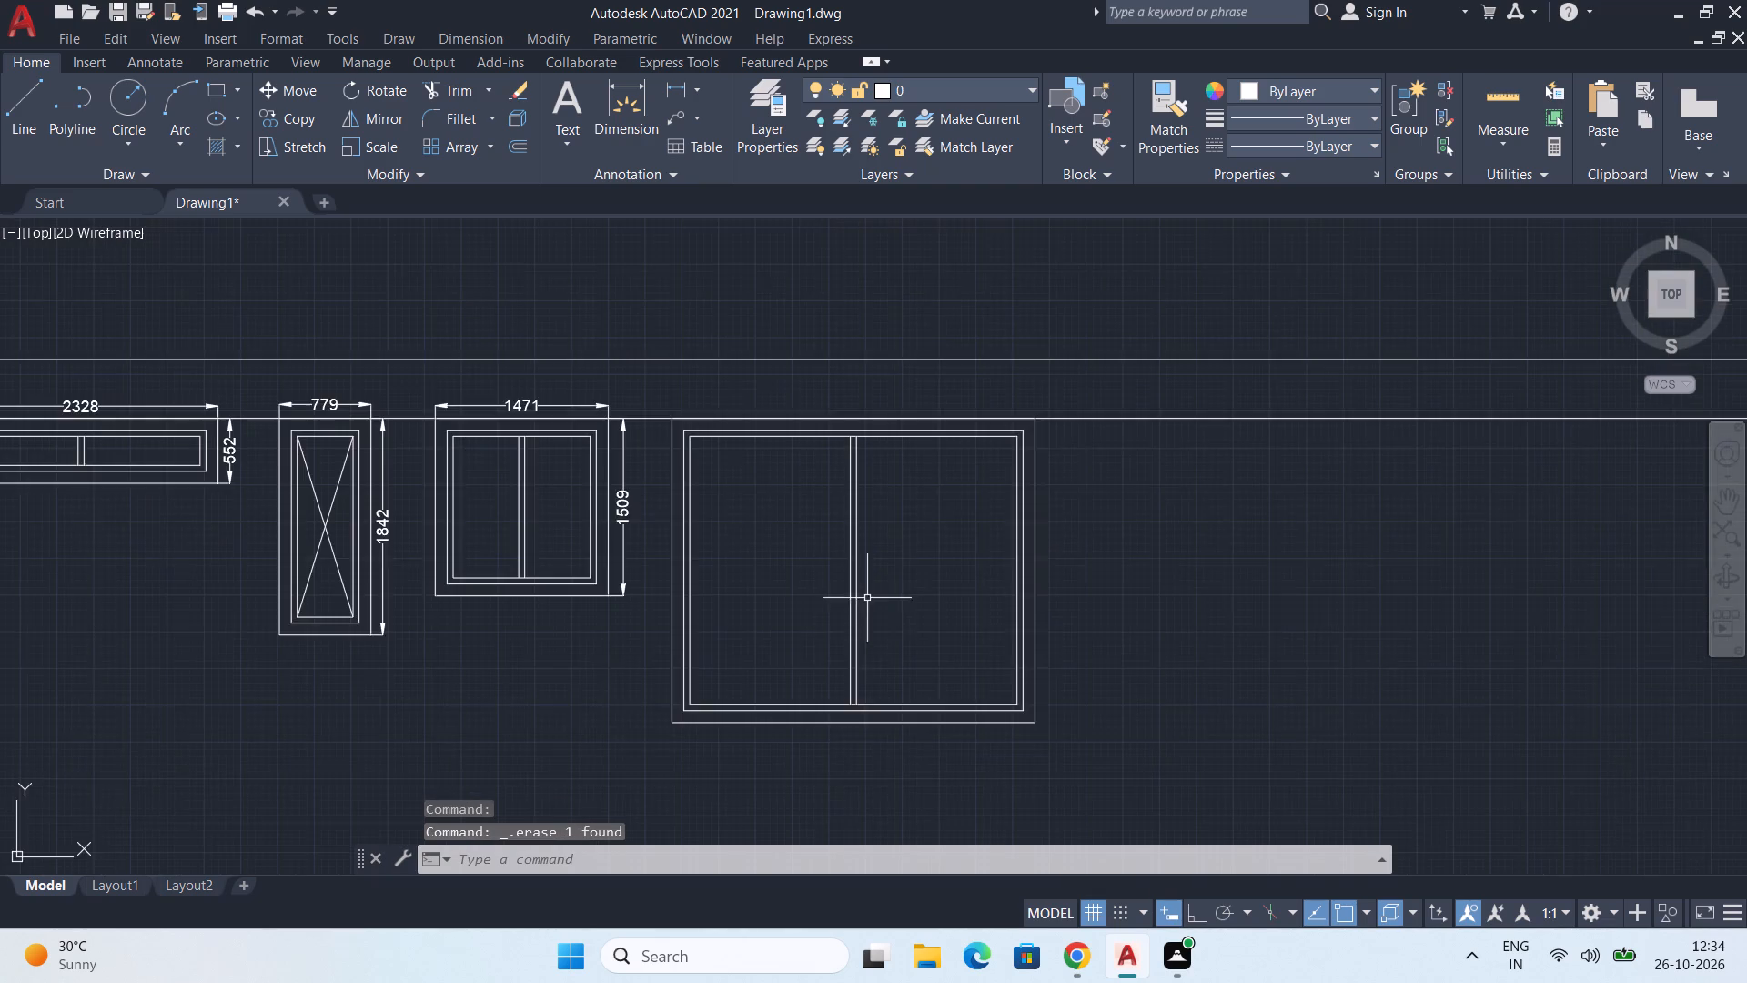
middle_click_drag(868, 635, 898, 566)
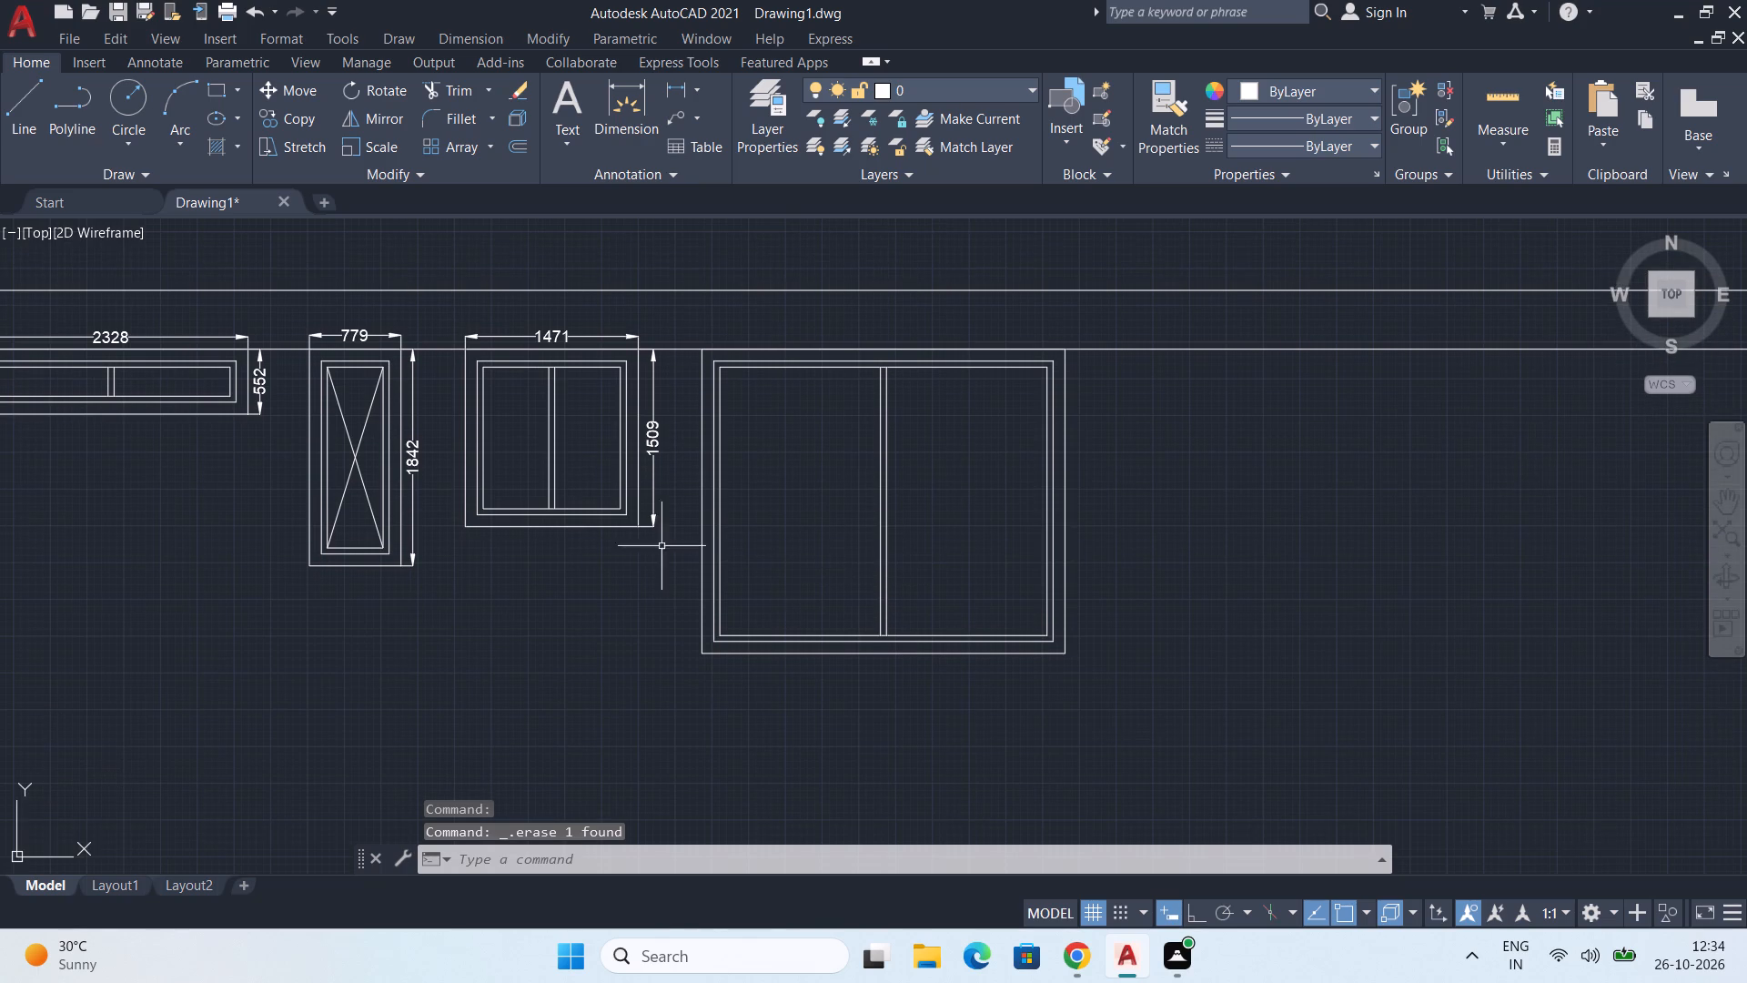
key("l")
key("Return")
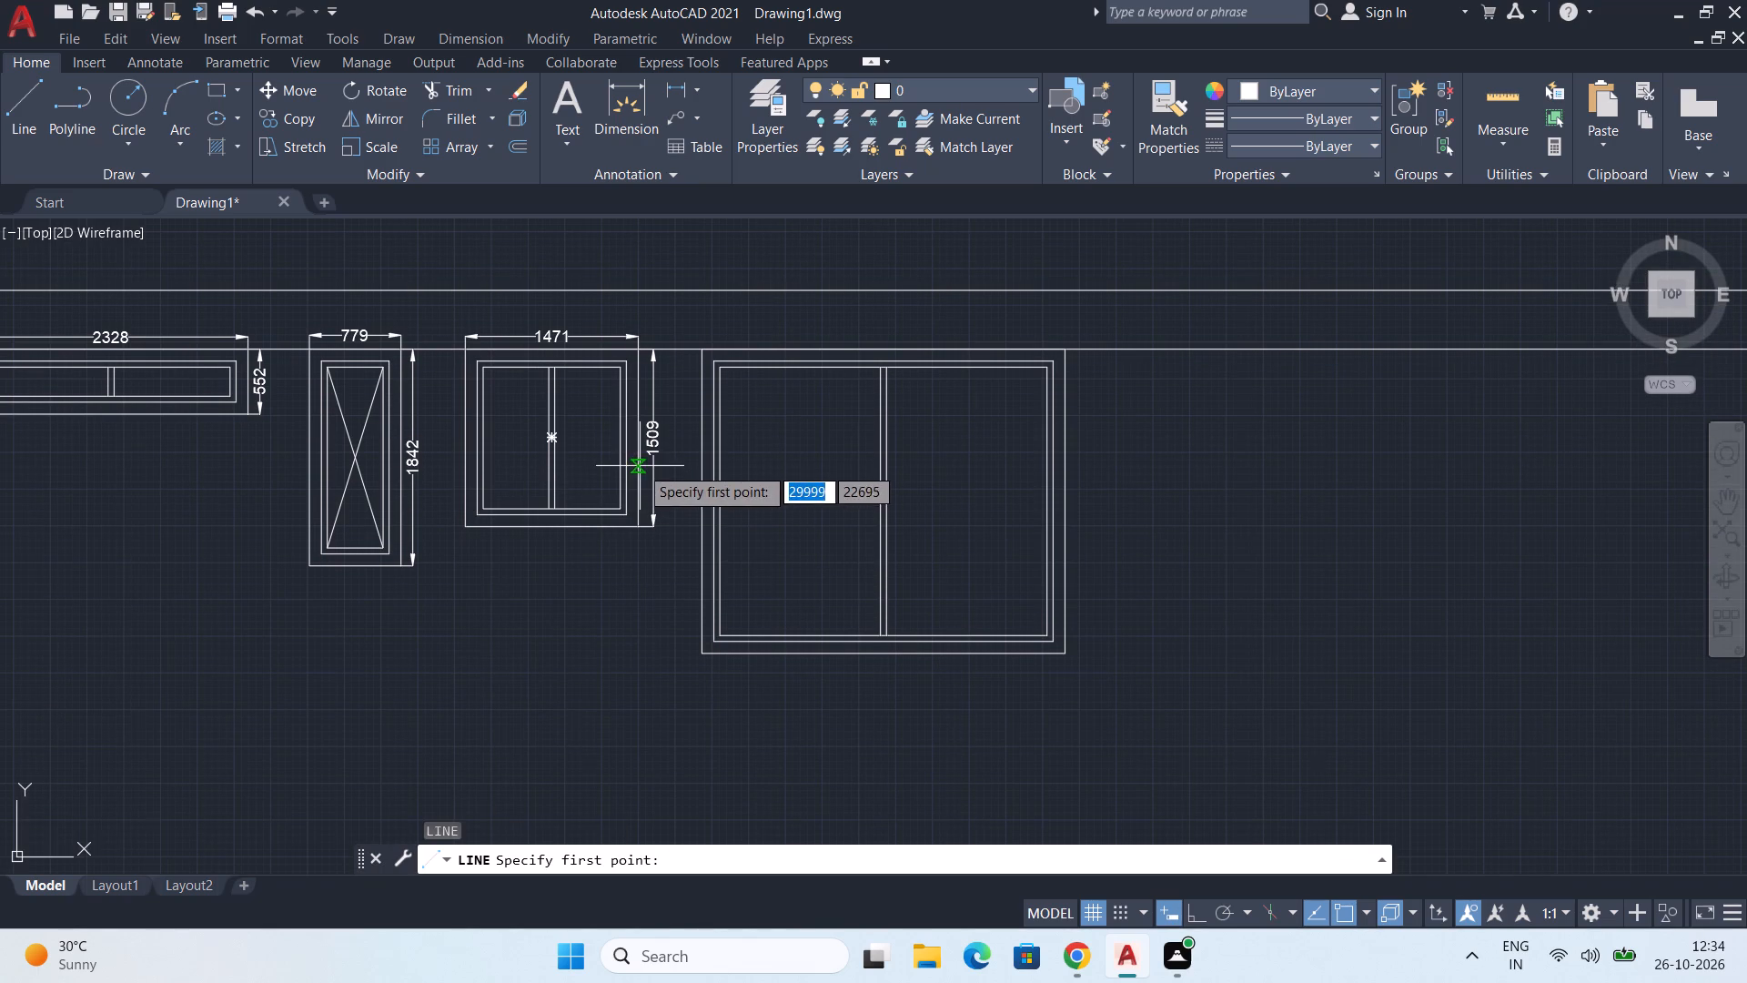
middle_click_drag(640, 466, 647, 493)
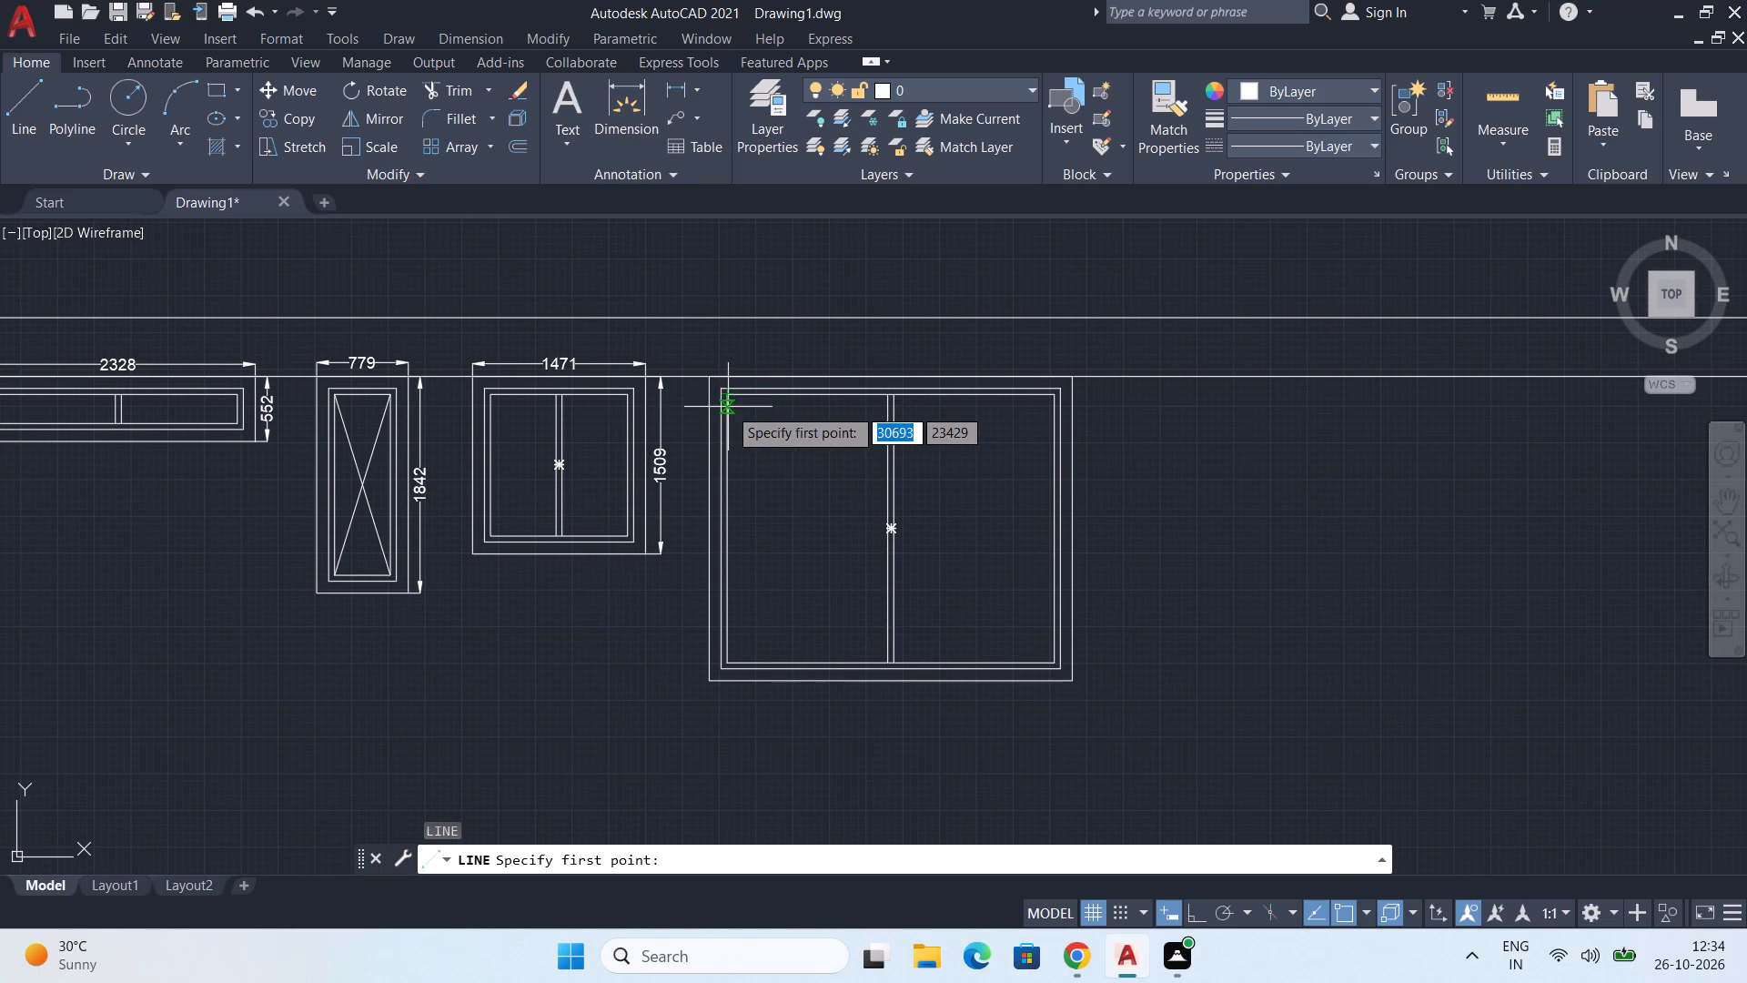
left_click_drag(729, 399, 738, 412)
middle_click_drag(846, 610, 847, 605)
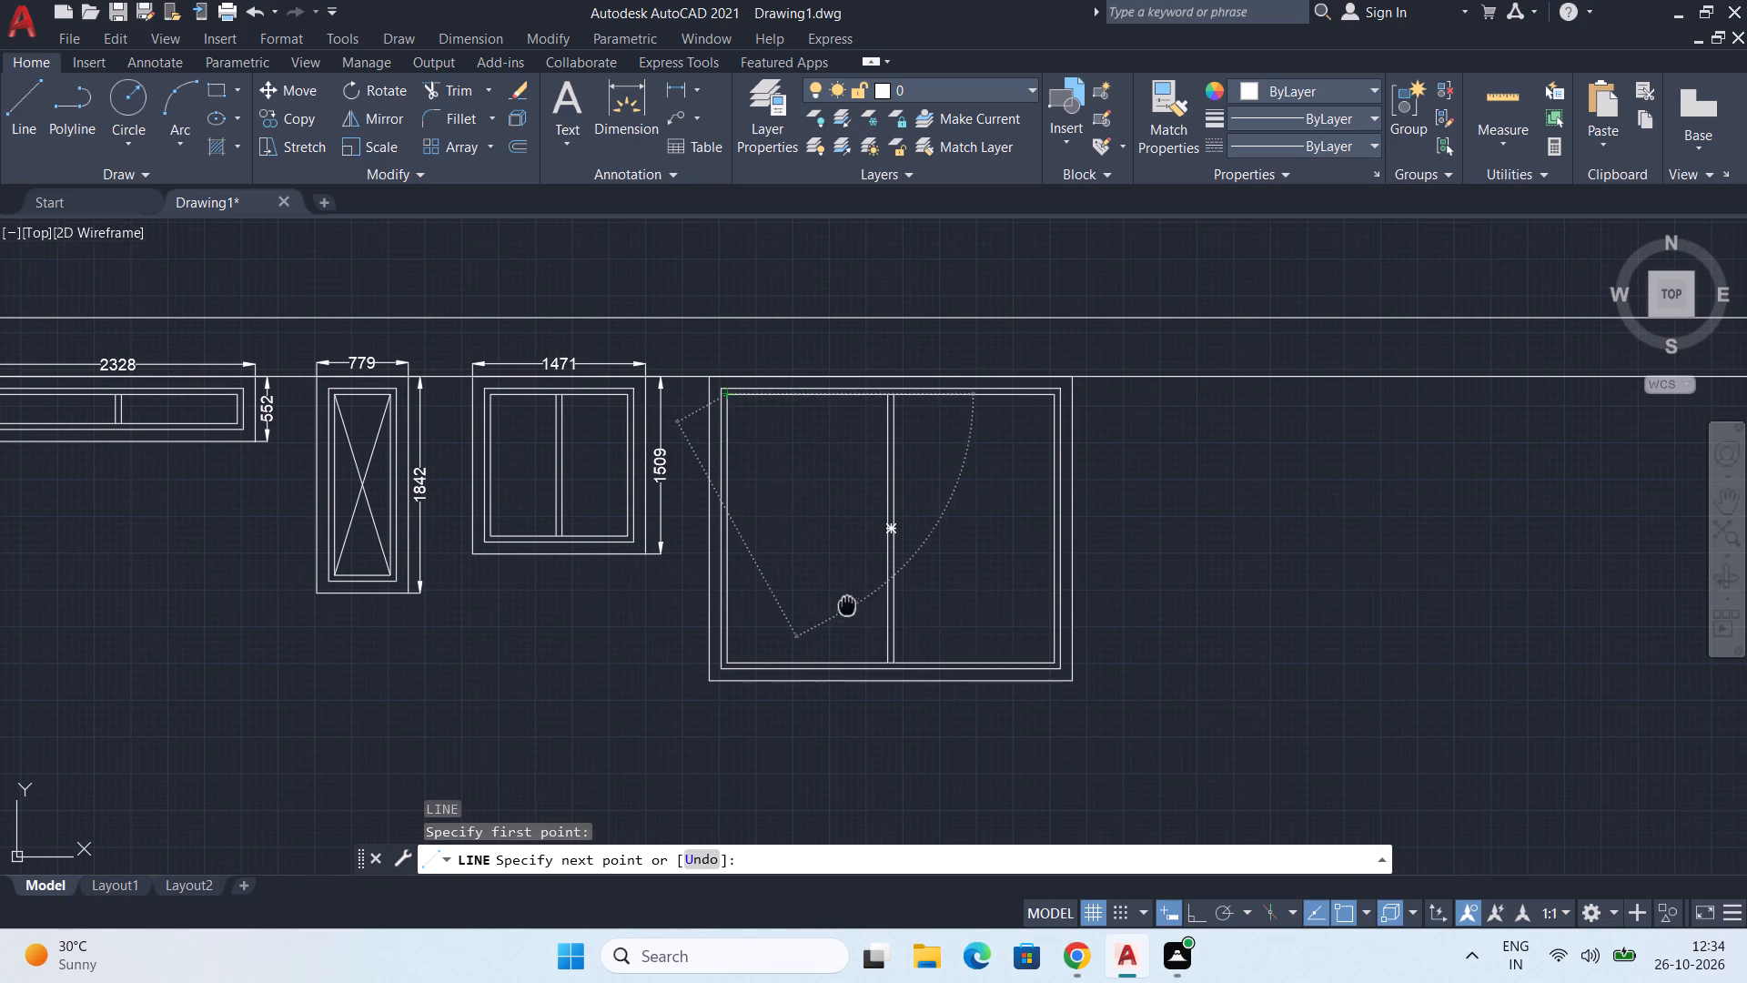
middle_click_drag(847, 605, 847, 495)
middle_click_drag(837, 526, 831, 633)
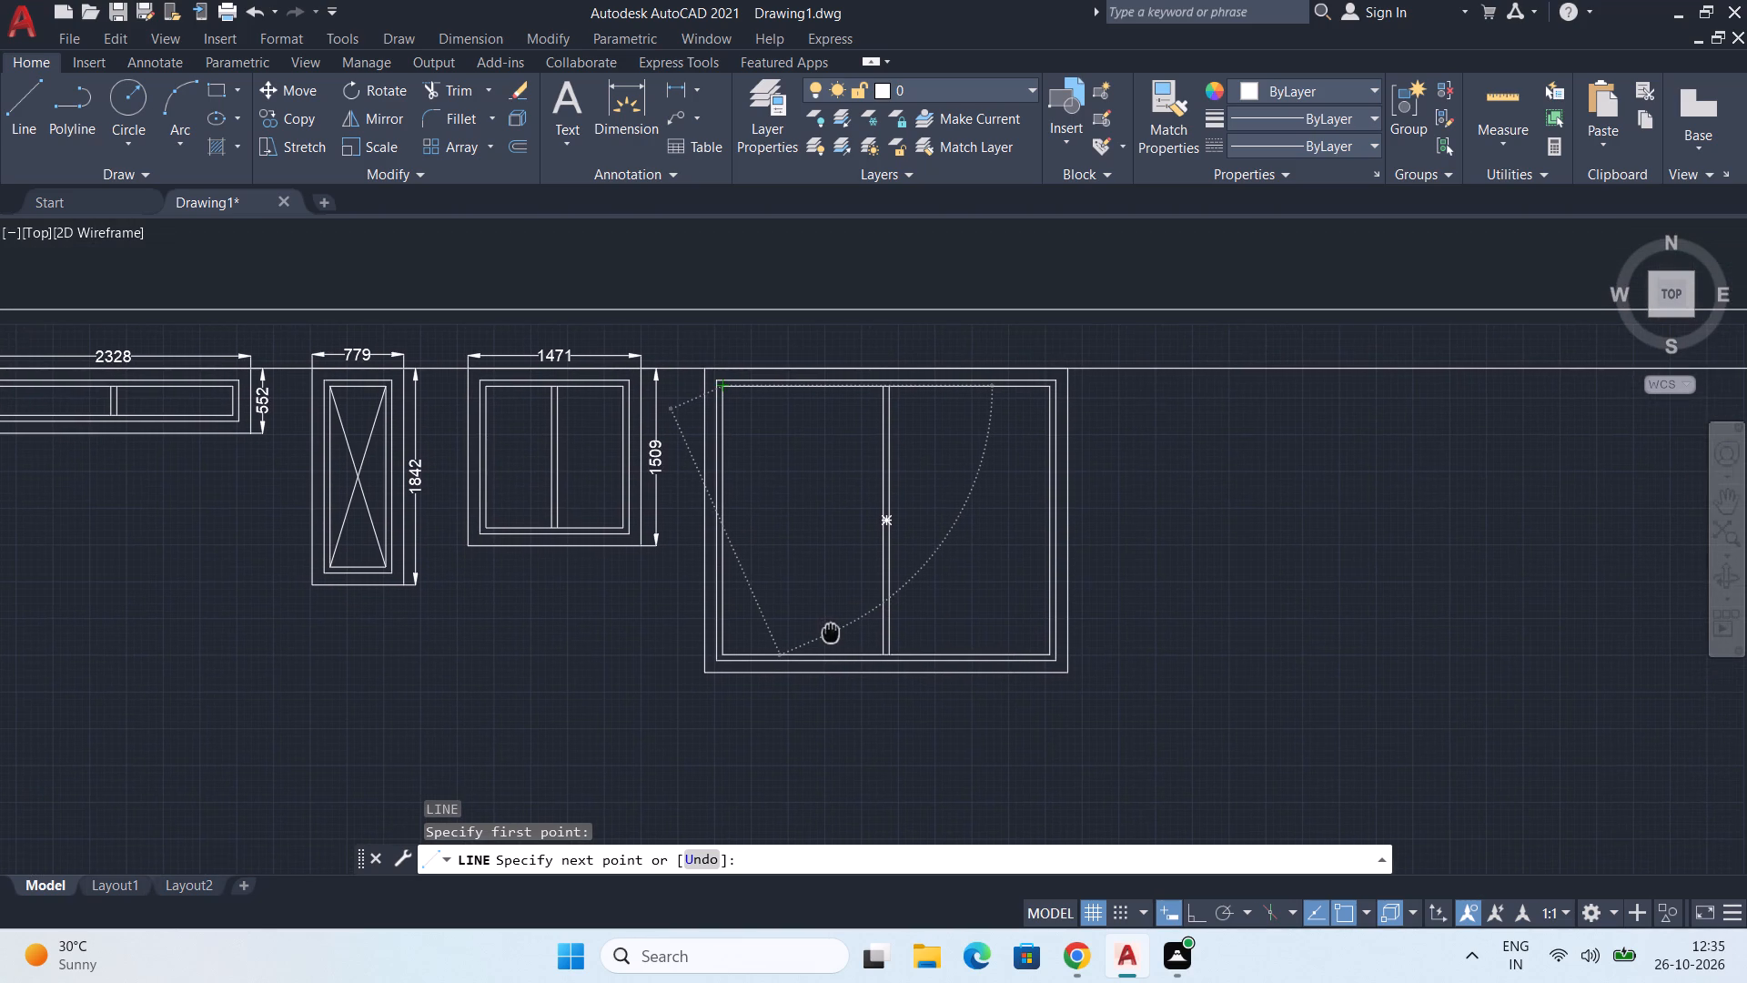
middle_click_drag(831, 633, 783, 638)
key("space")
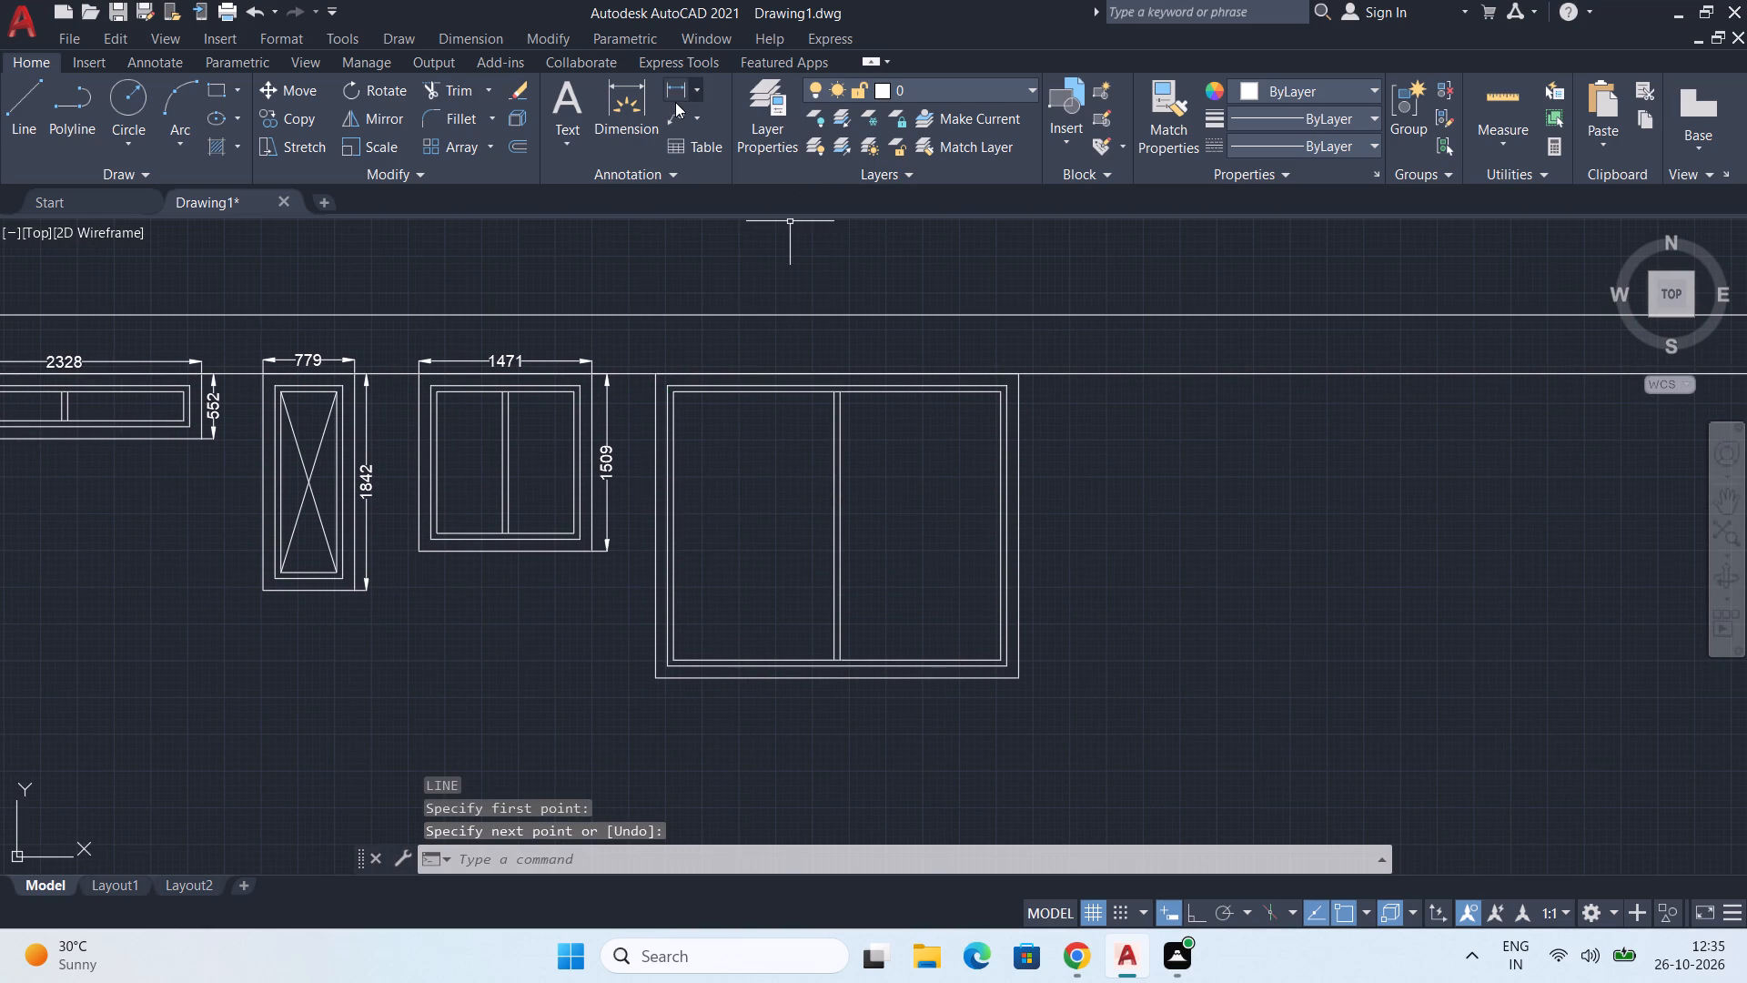
Add a horizontal linear dimension just above the large frame, spanning its full outer width.
left_click(675, 102)
middle_click_drag(684, 463, 705, 630)
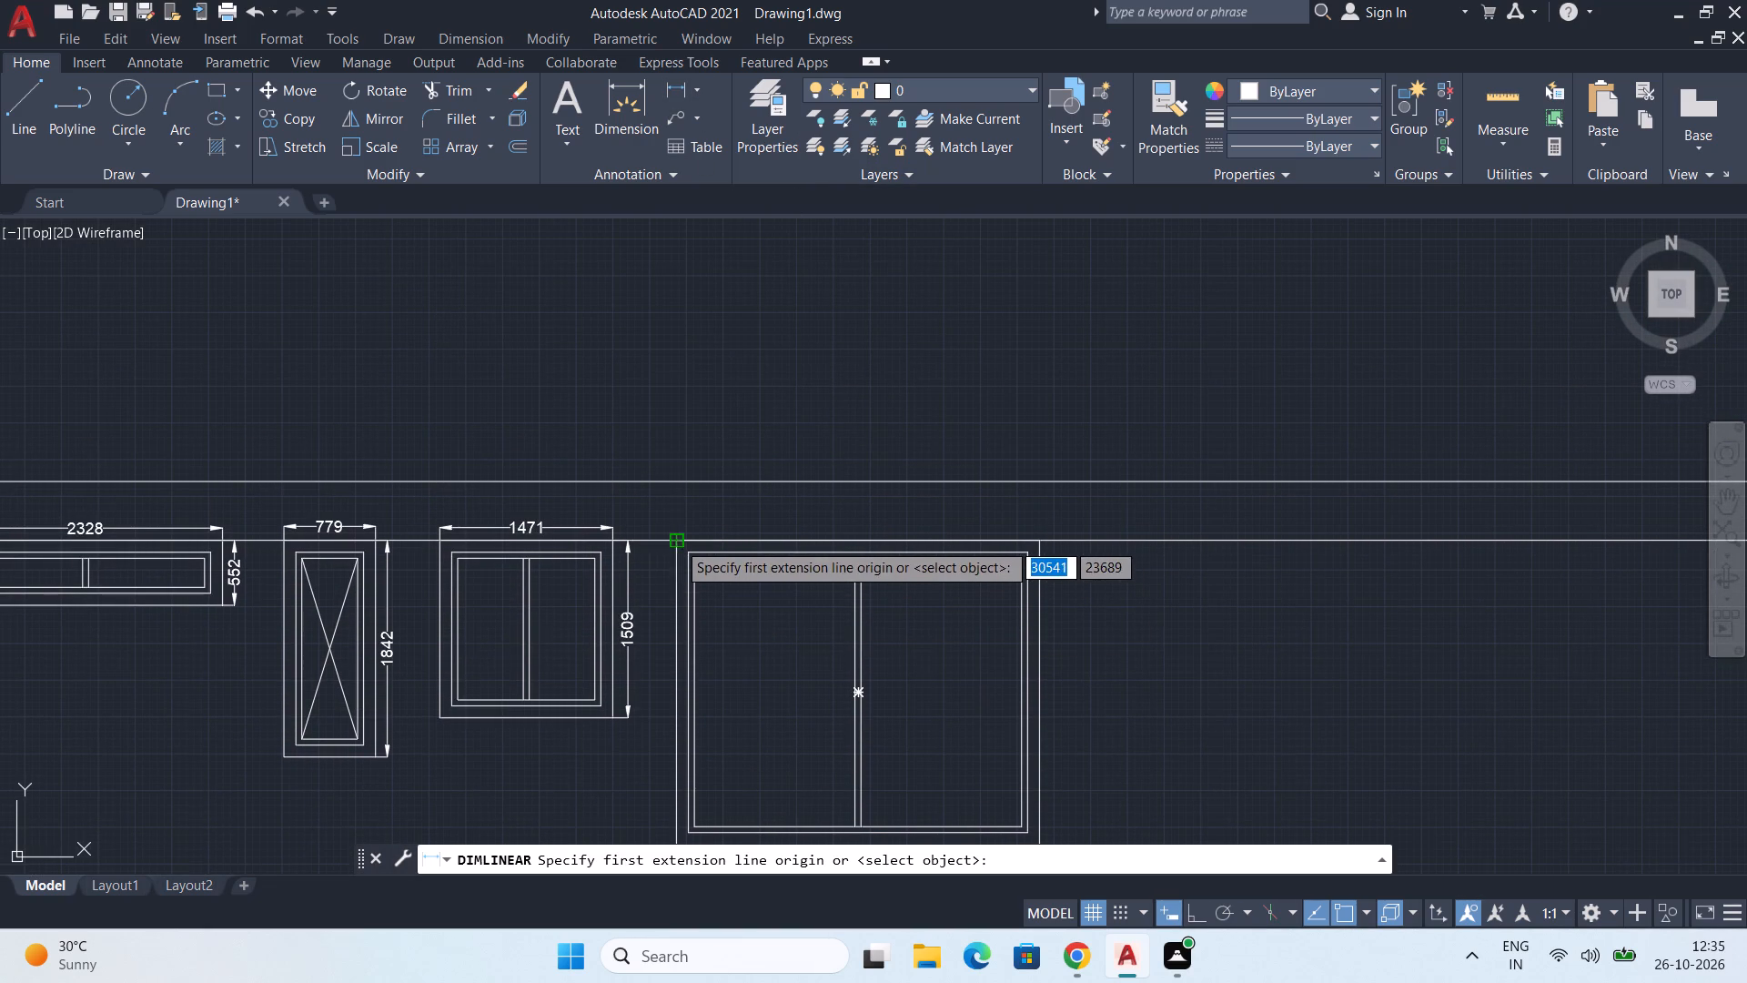
left_click(677, 542)
left_click(1039, 547)
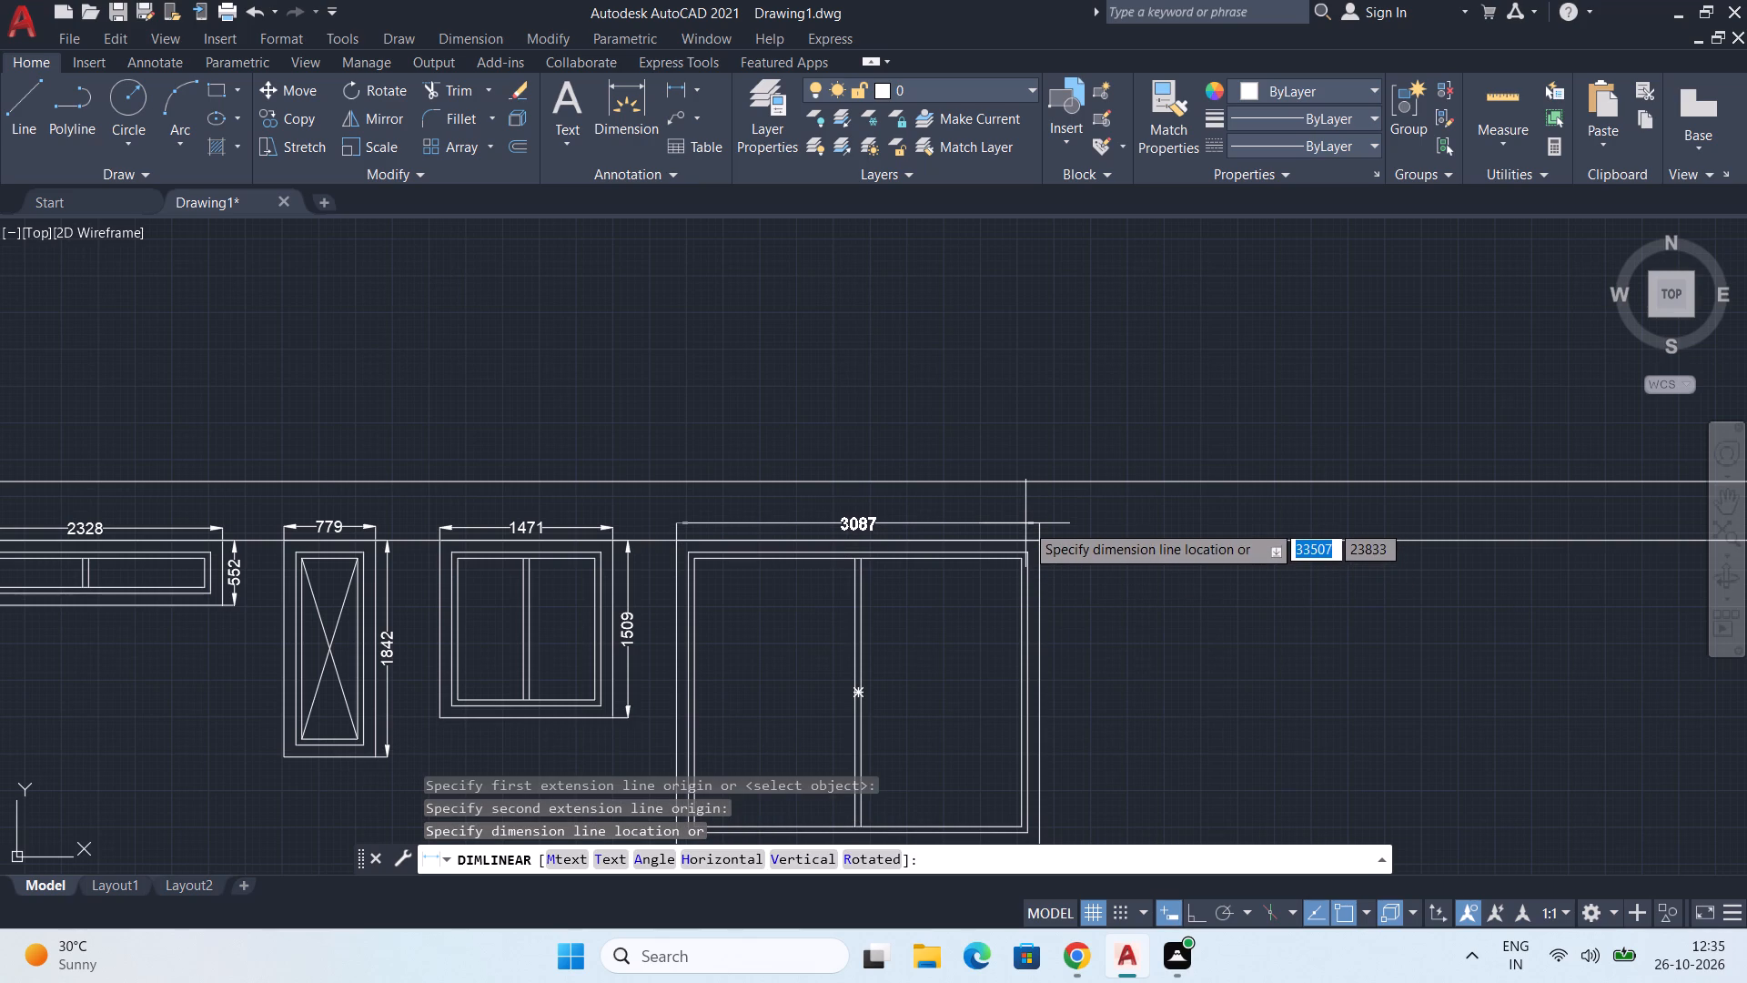
left_click(1025, 523)
Add a vertical linear dimension just outside the large frame's right edge, spanning its full outer height.
middle_click_drag(1058, 587, 960, 529)
key("space")
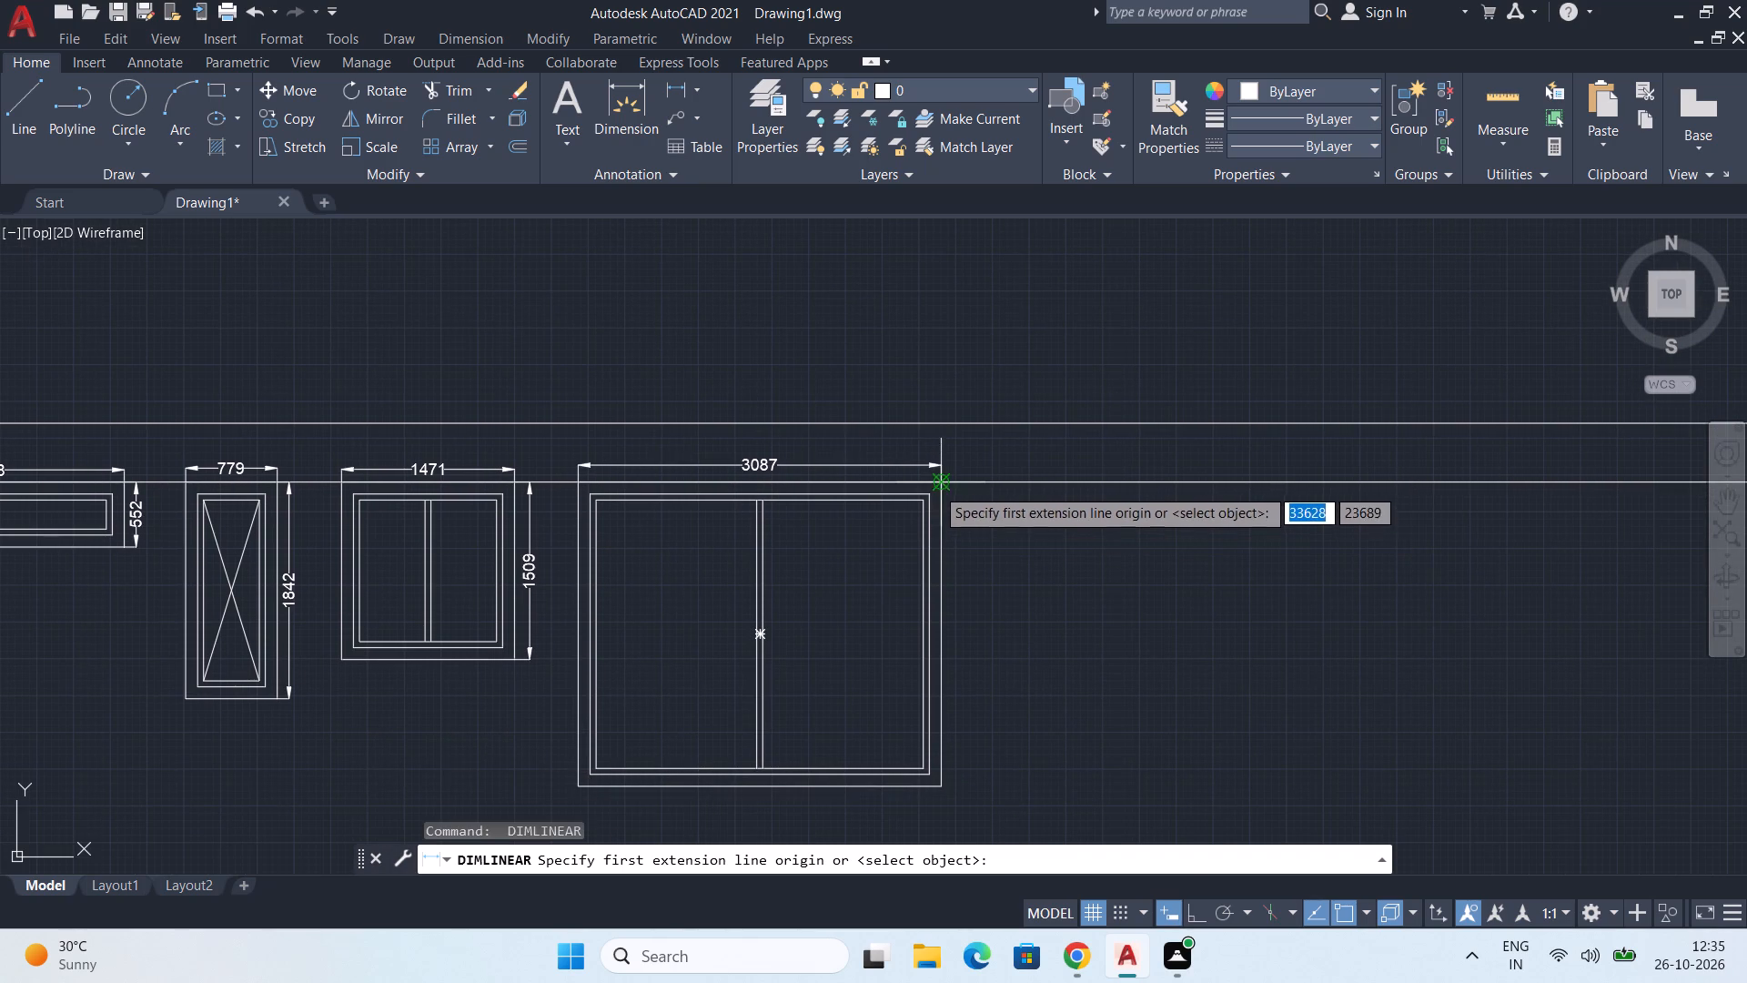
left_click(942, 485)
middle_click_drag(977, 729, 993, 670)
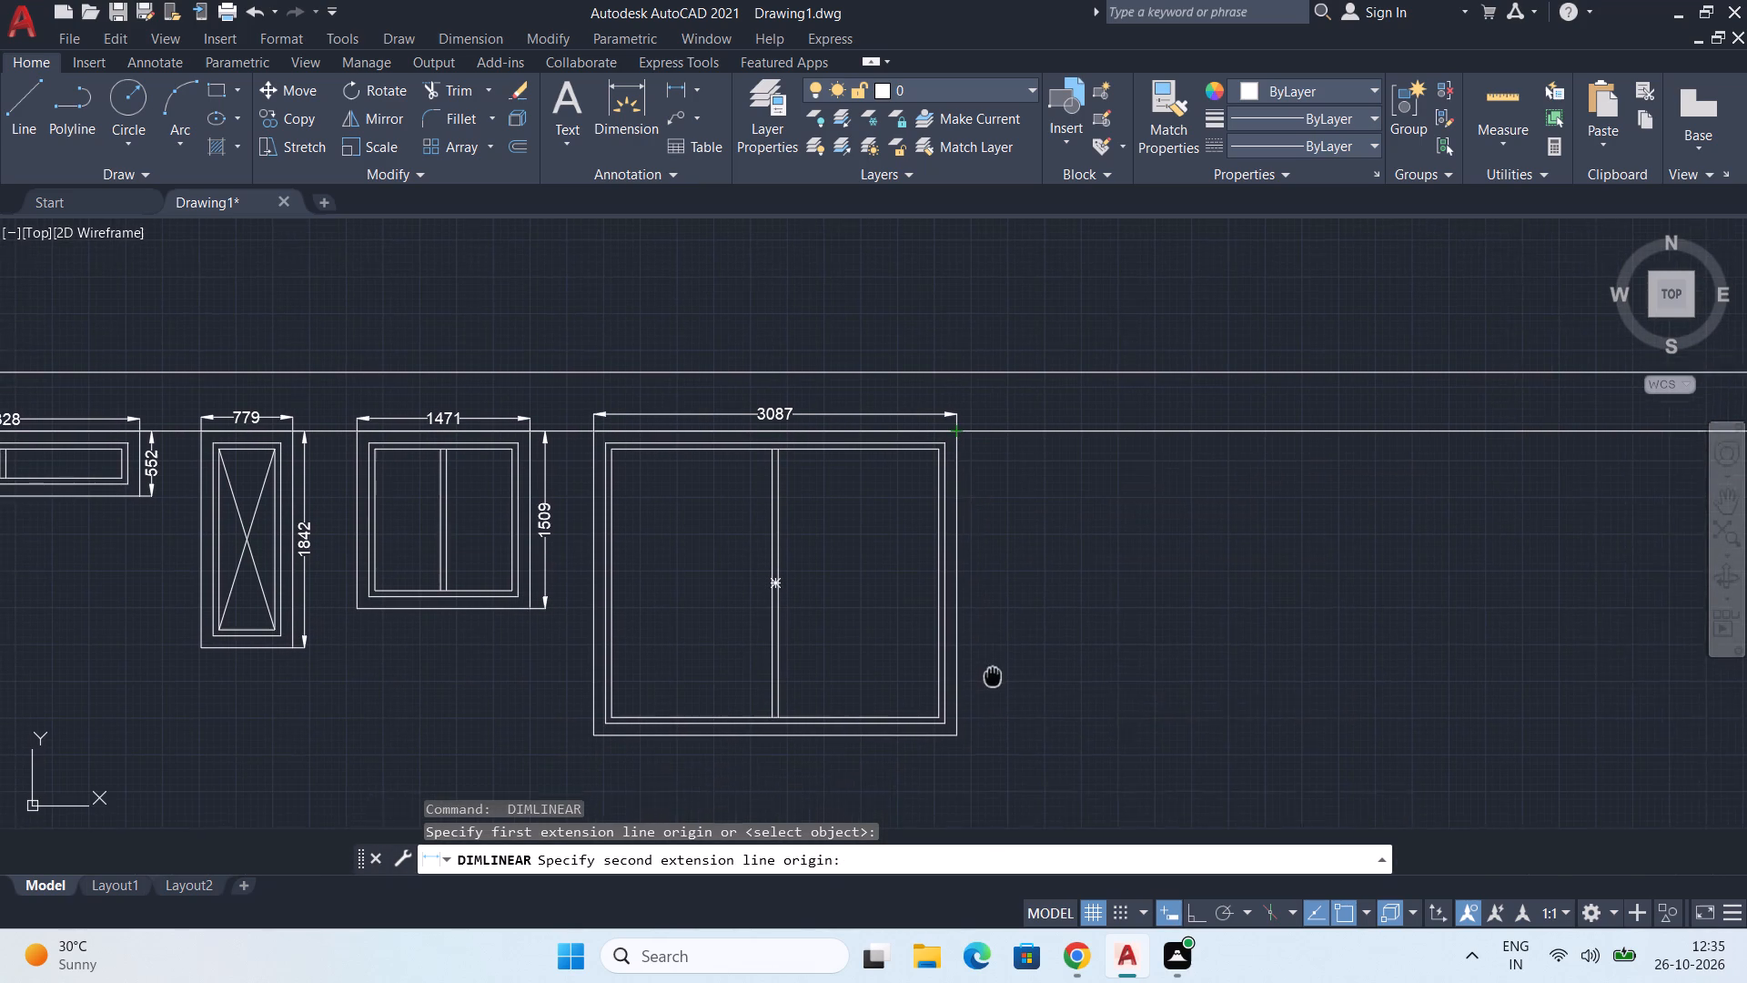
middle_click_drag(993, 670, 990, 664)
left_click(957, 722)
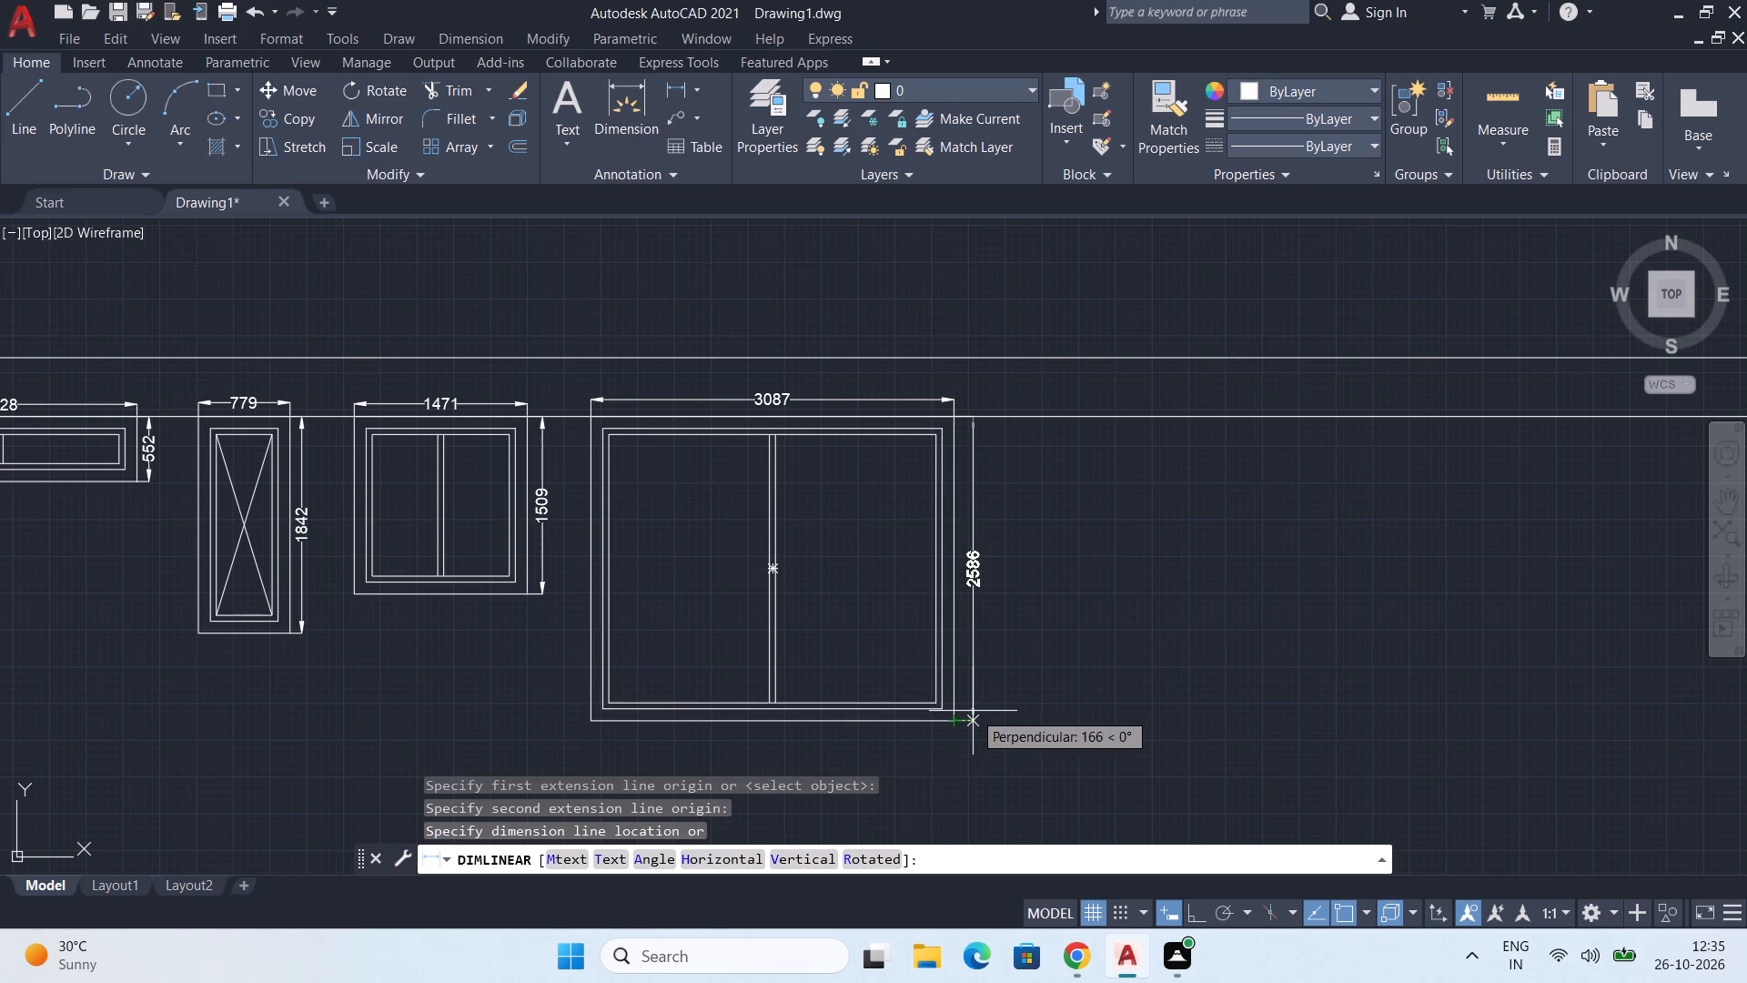
left_click(972, 712)
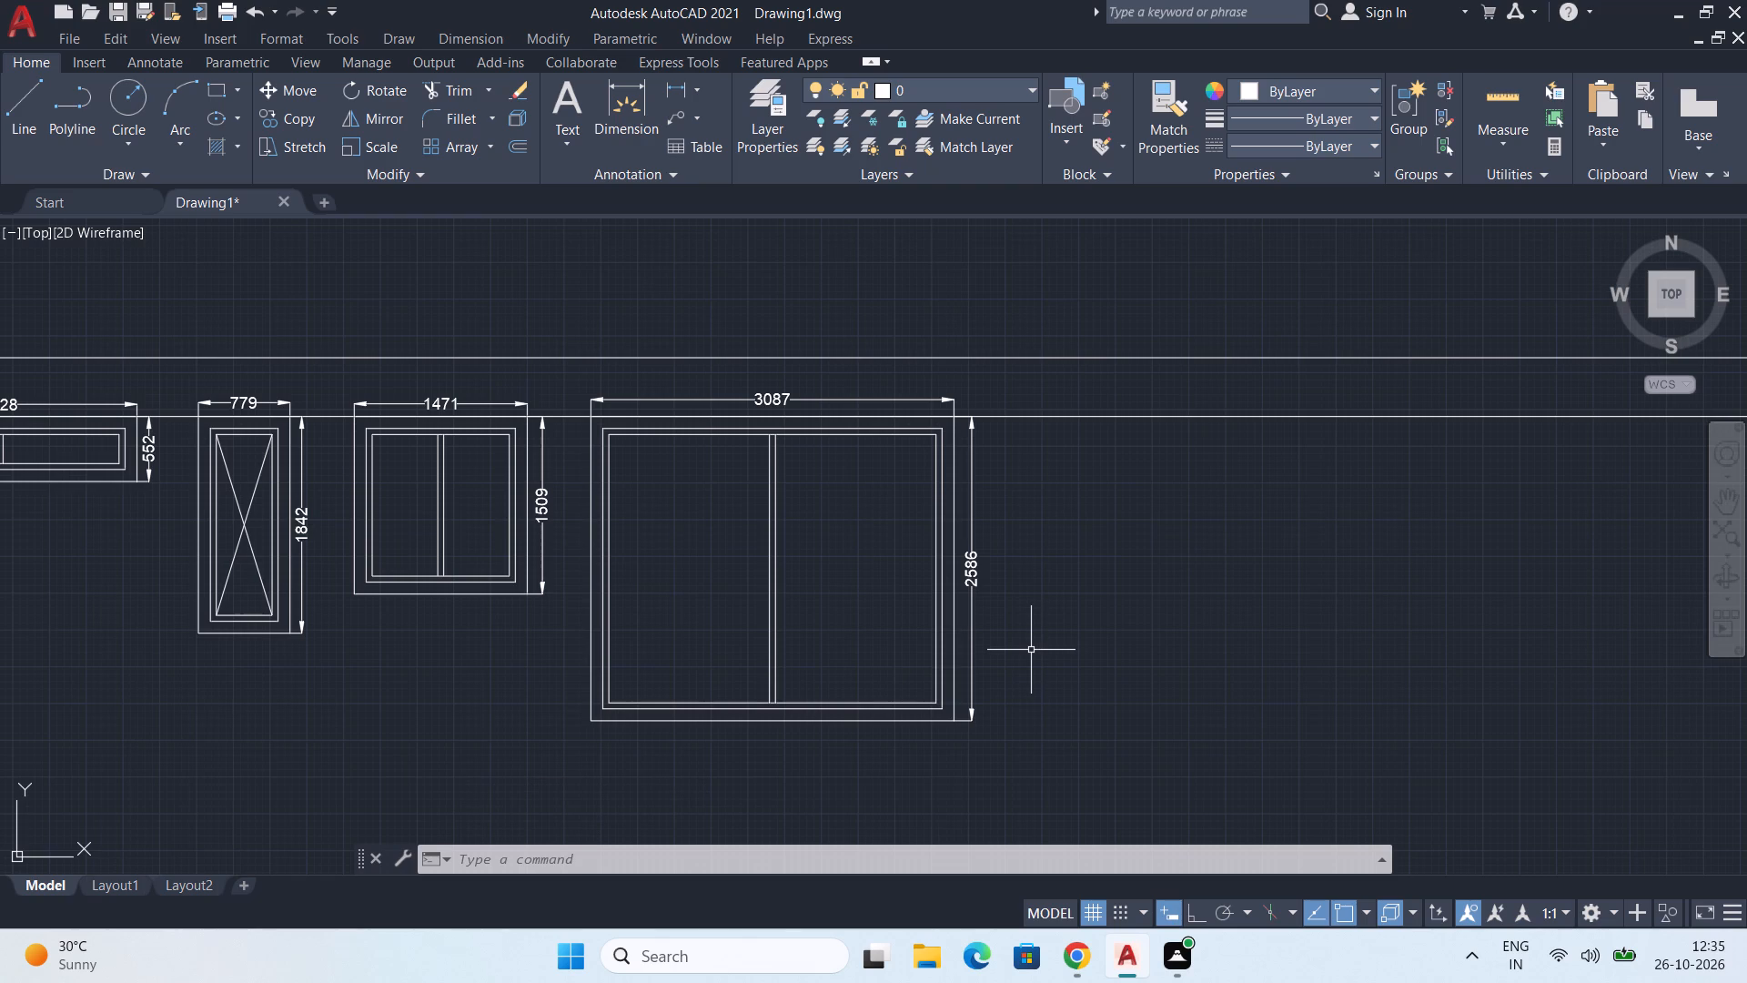
Draw a diagonal across the large frame's left panel from its inner top-left corner to its bottom-right corner at the divider.
middle_click_drag(849, 617, 823, 597)
key("l")
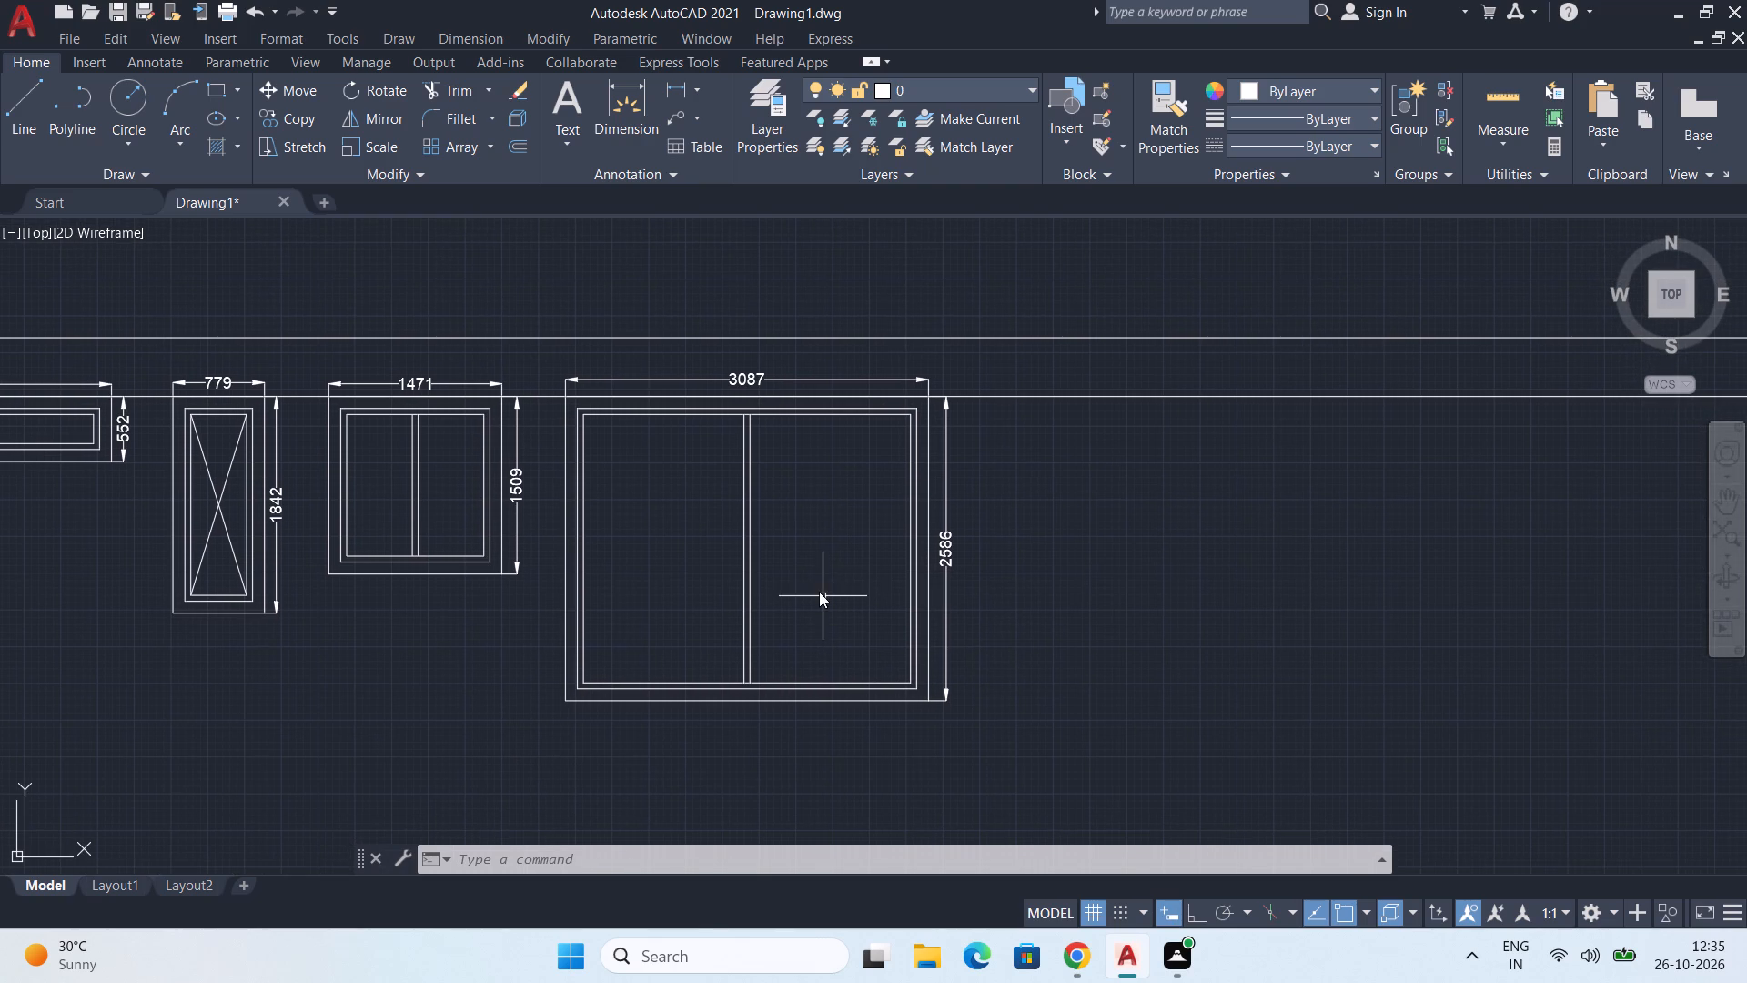
key("Return")
scroll(584, 390, "up", 2)
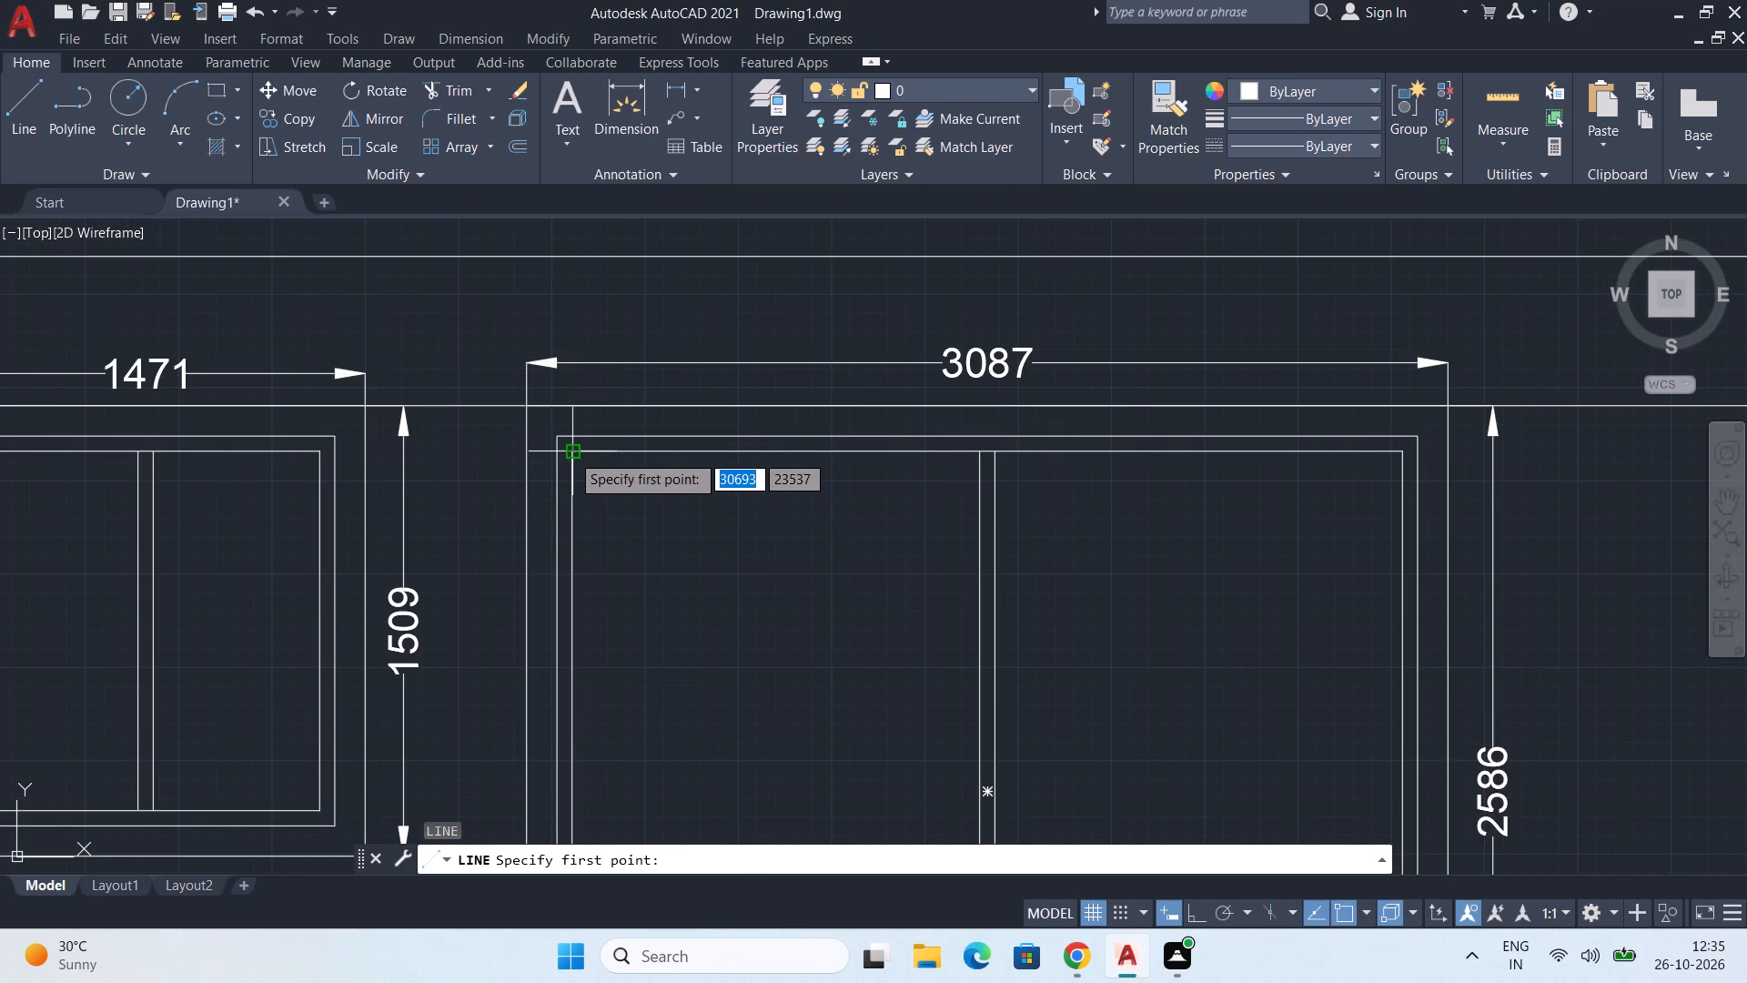
left_click(571, 453)
middle_click_drag(767, 660, 715, 367)
scroll(762, 497, "down", 1)
middle_click_drag(809, 640, 736, 475)
scroll(806, 623, "up", 1)
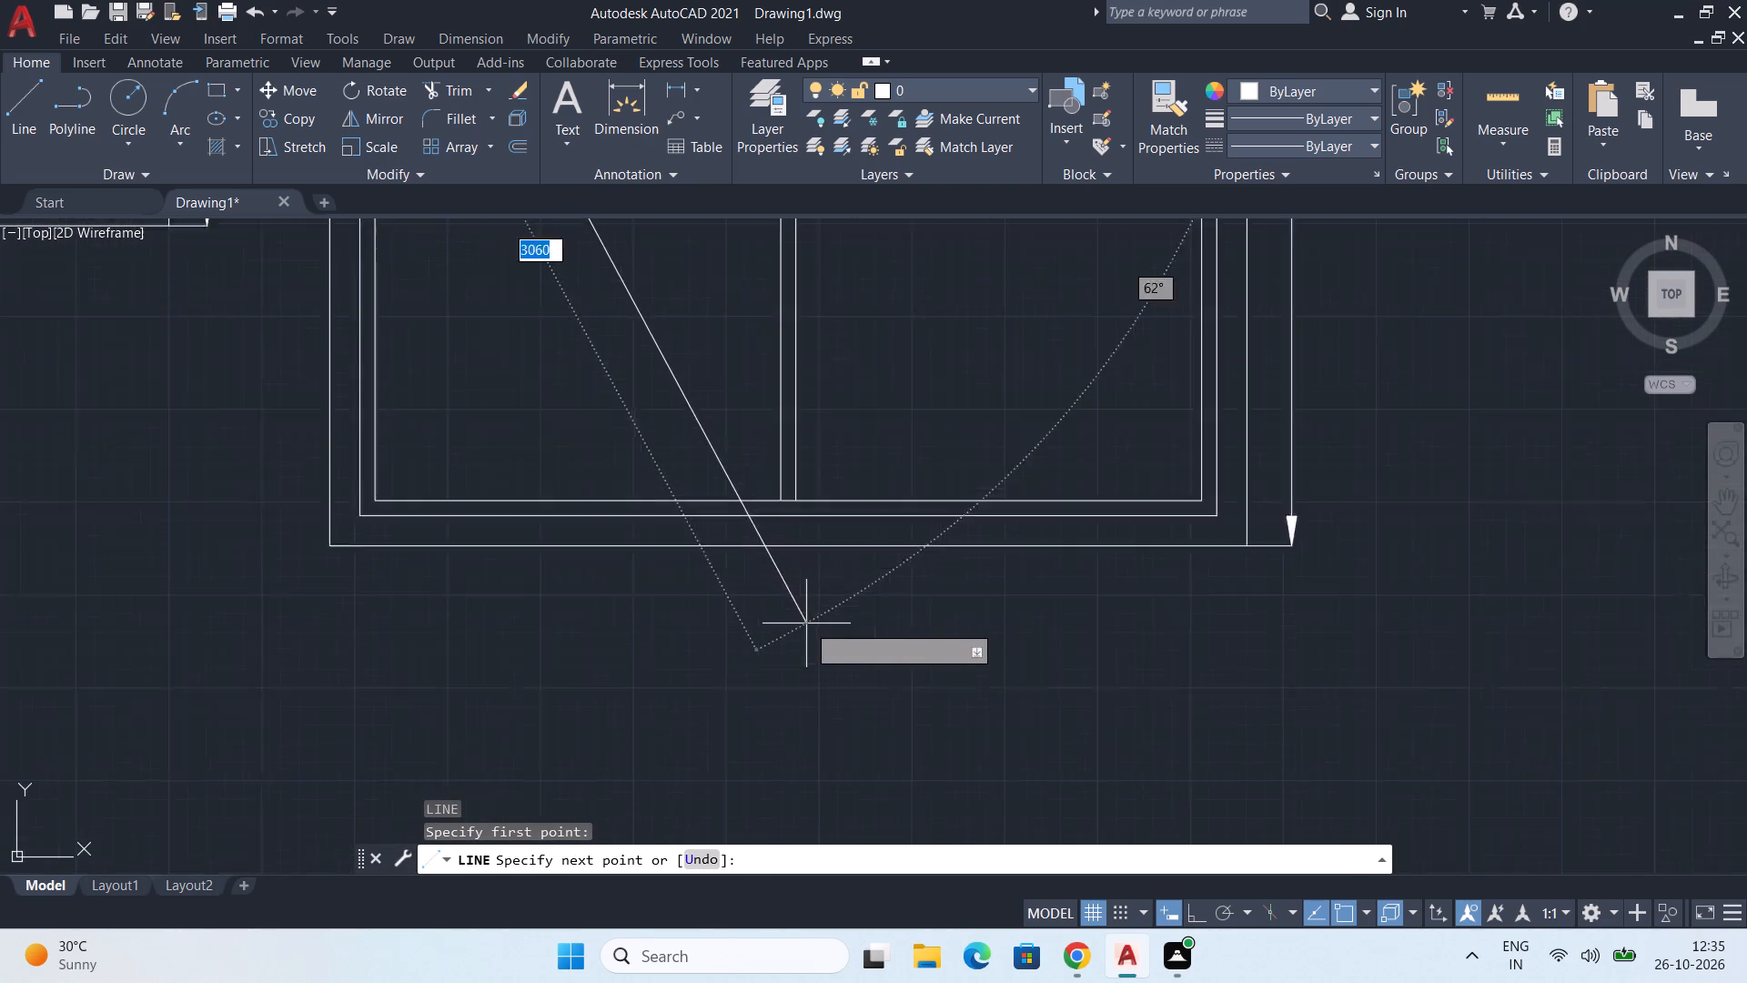
scroll(806, 623, "up", 1)
middle_click_drag(749, 554, 924, 748)
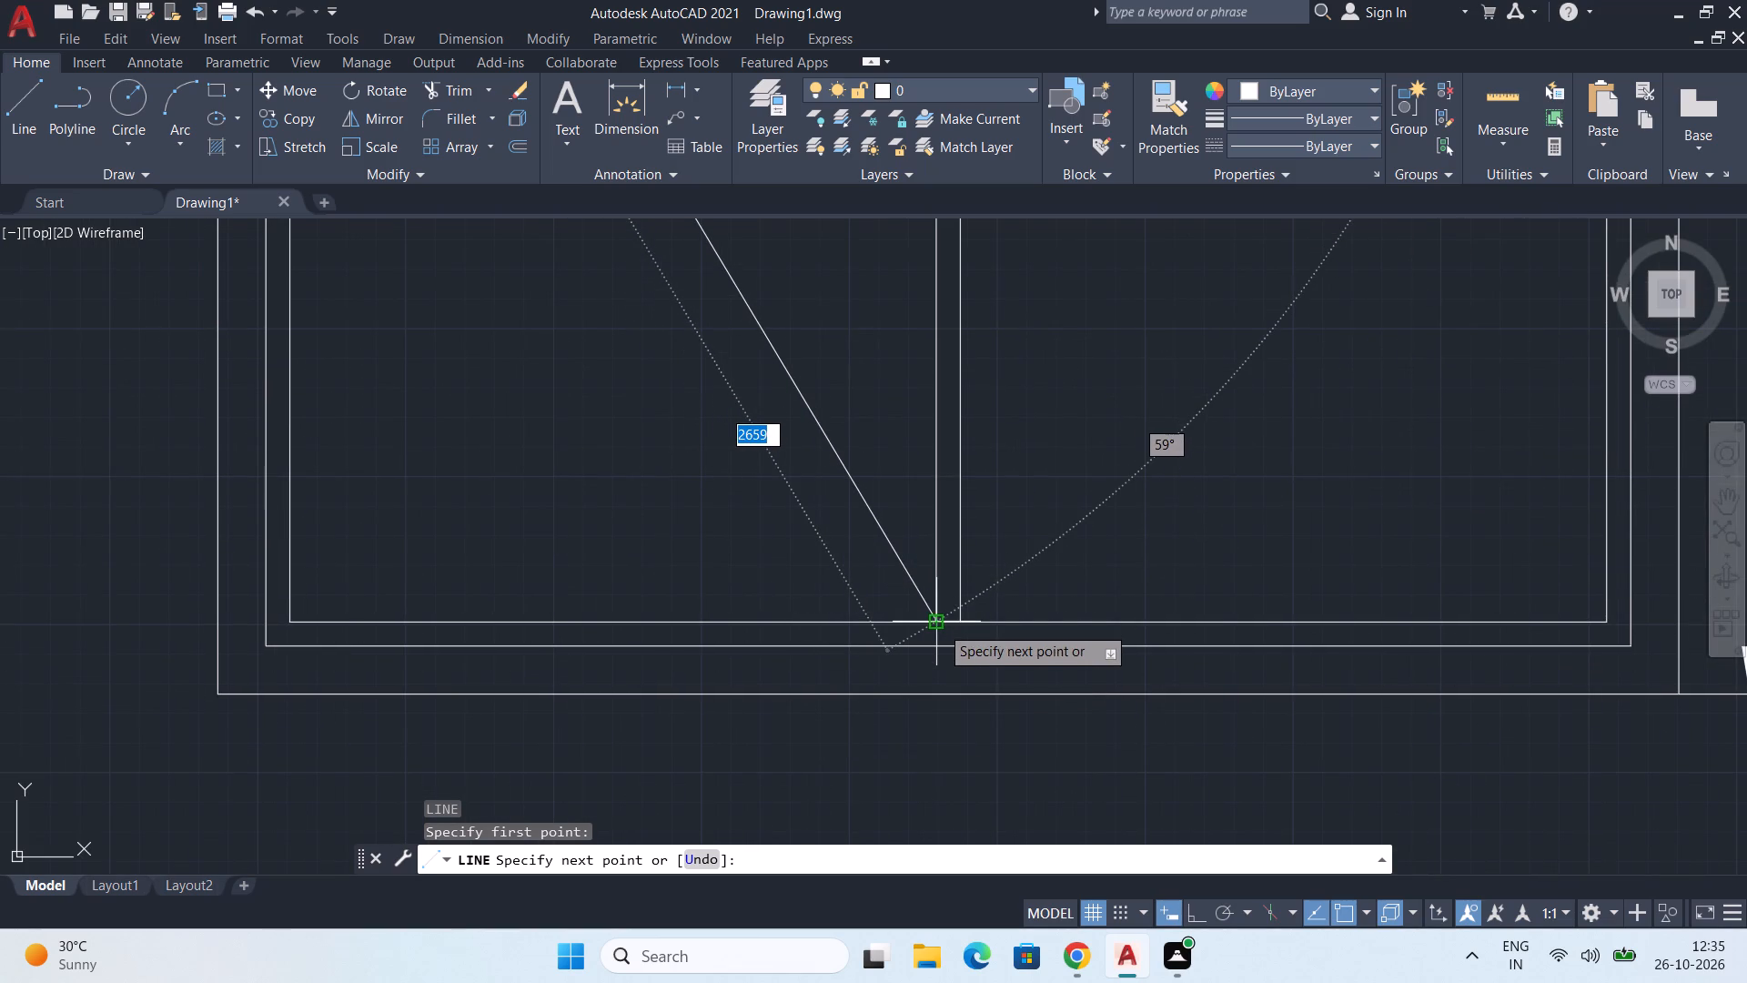
left_click(940, 625)
key("Escape")
middle_click_drag(673, 477, 687, 550)
Draw the second diagonal of the left panel from its bottom-left corner to its top-right corner at the divider.
key("space")
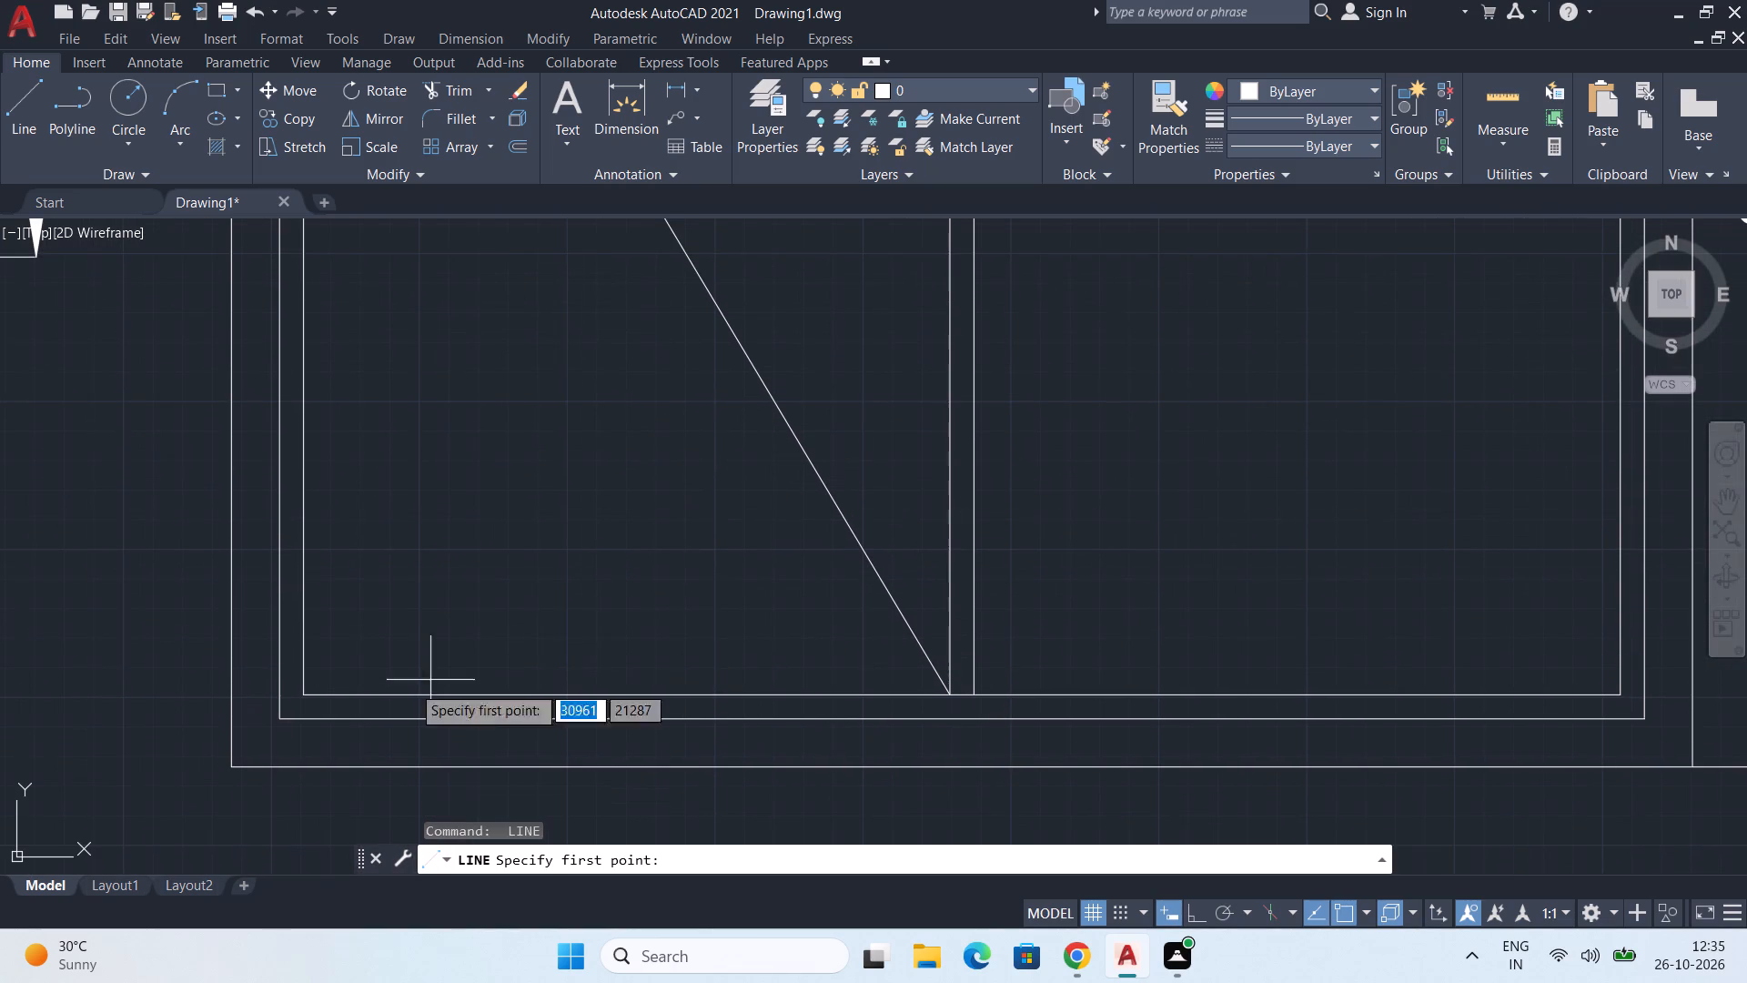
left_click(302, 694)
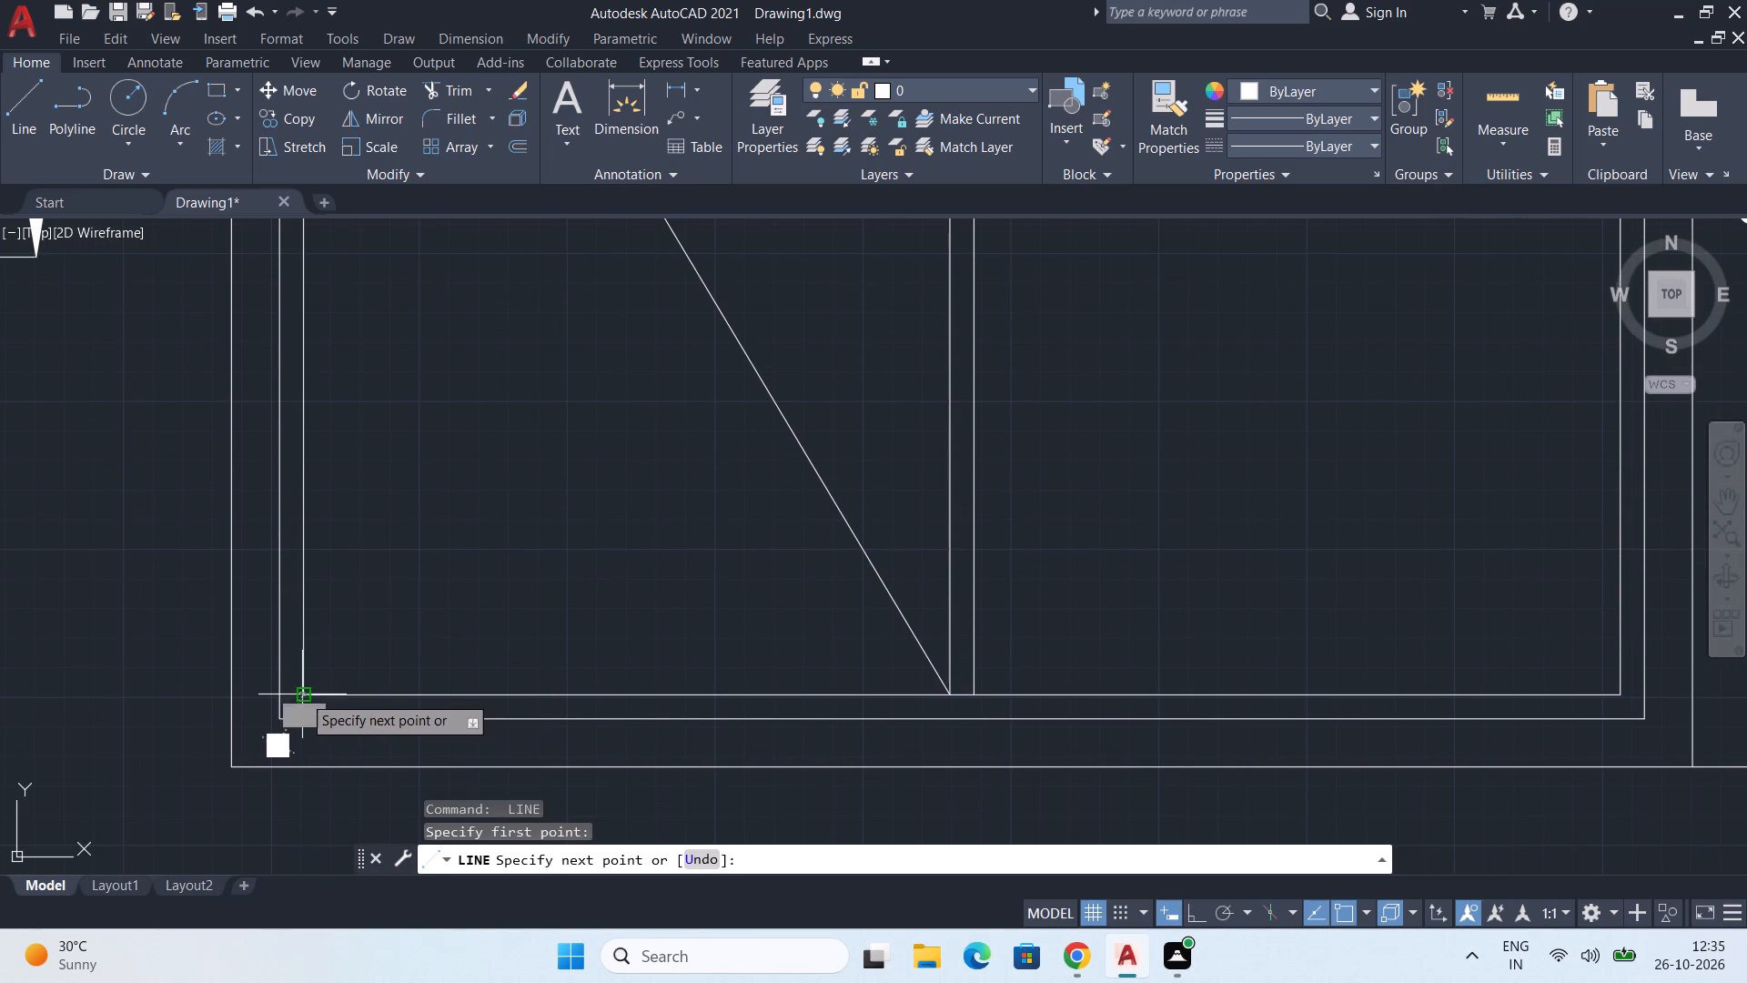
scroll(540, 461, "down", 2)
middle_click_drag(682, 367, 600, 730)
middle_click_drag(548, 595, 554, 624)
scroll(591, 507, "up", 2)
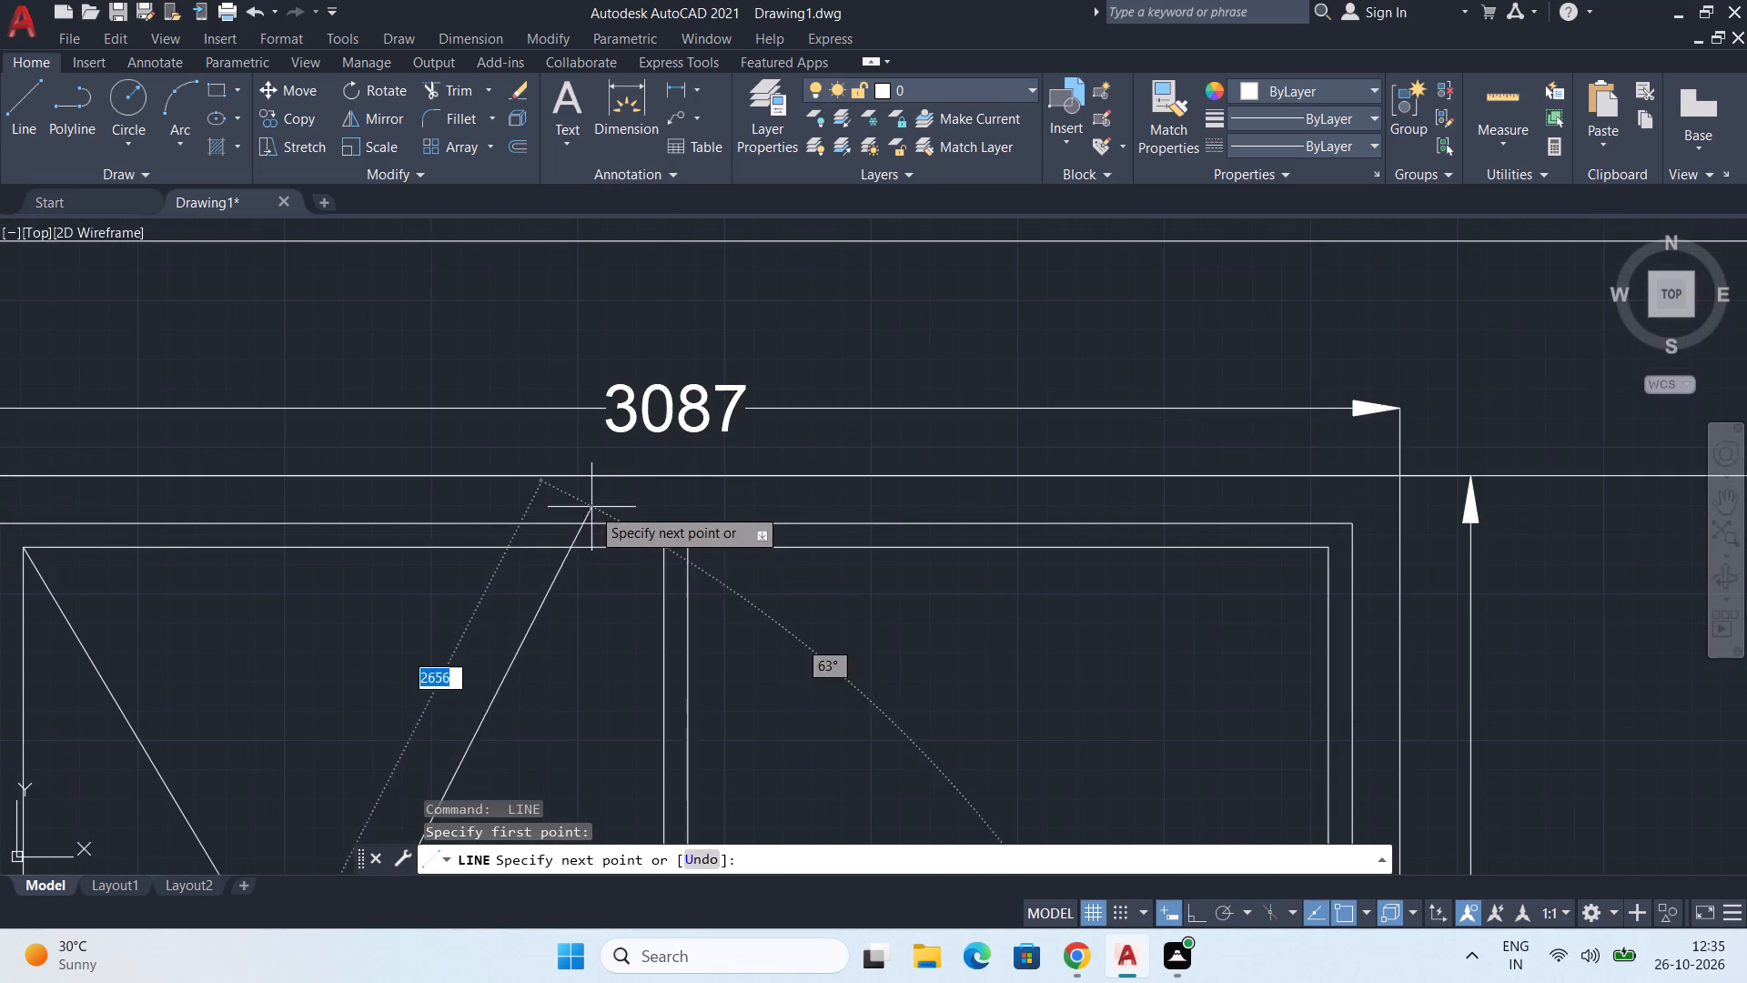
left_click(670, 550)
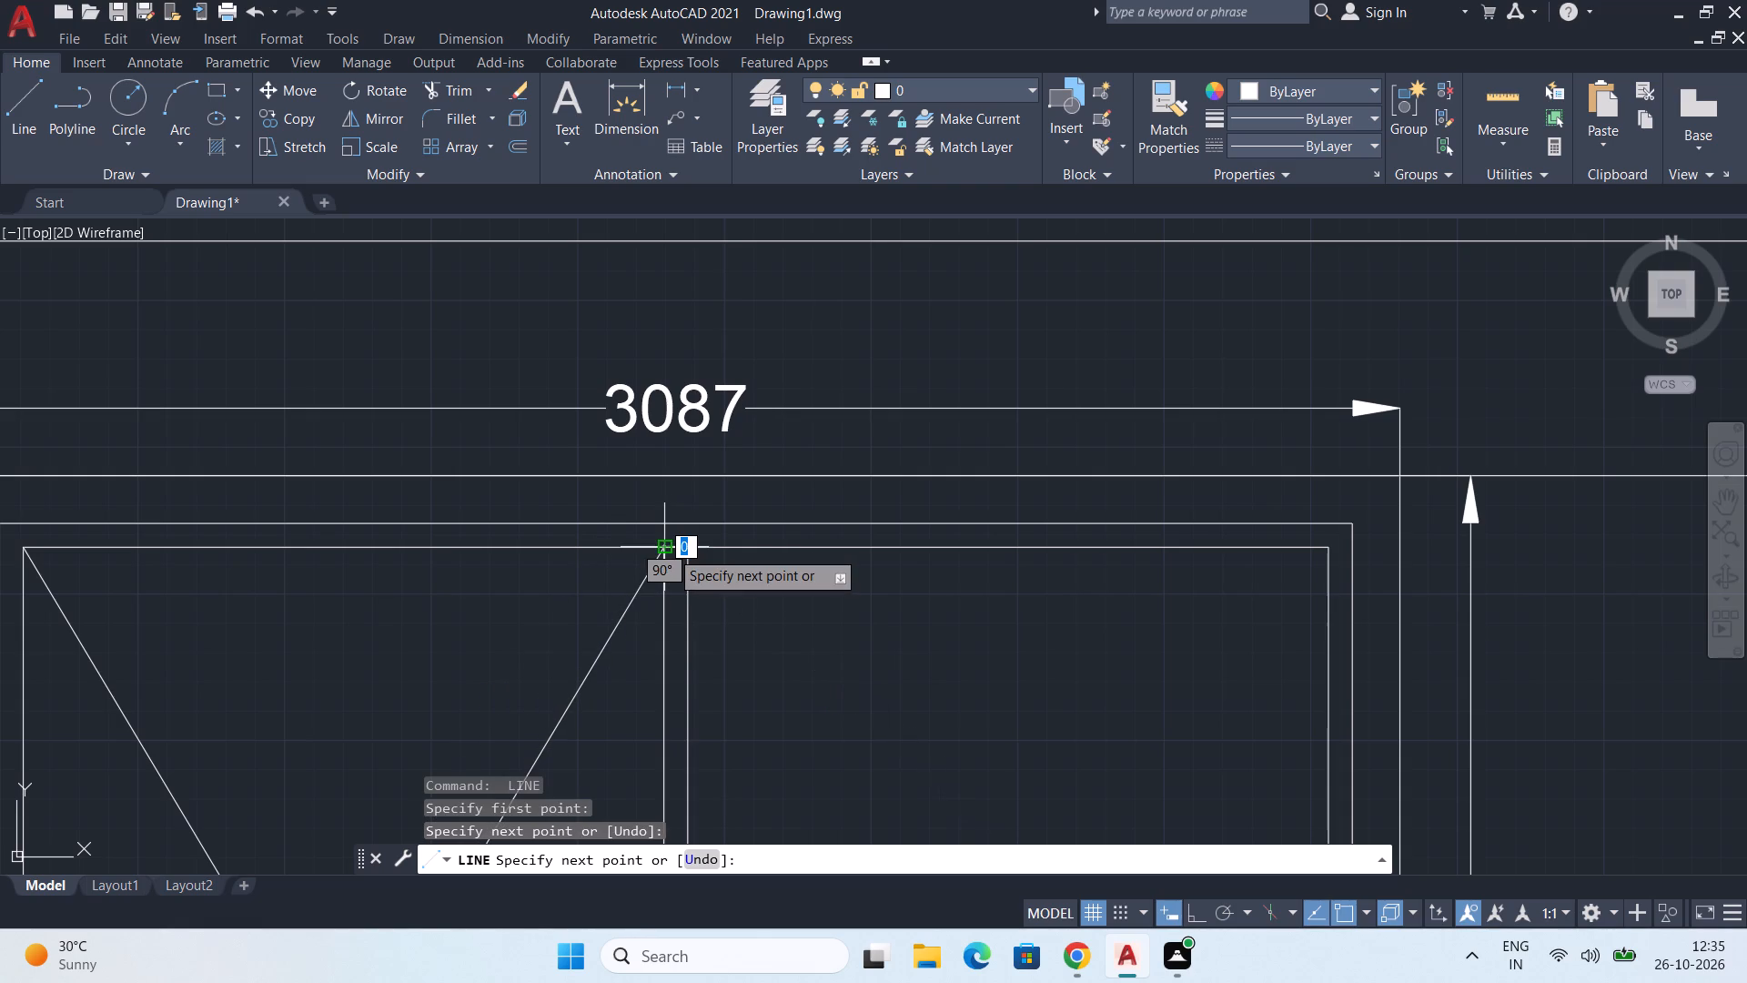
key("Escape")
Draw a diagonal across the large frame's right panel from its top-left corner at the divider to its inner bottom-right corner.
scroll(670, 556, "down", 2)
middle_click_drag(860, 635, 690, 200)
scroll(600, 360, "down", 2)
middle_click_drag(601, 363, 639, 457)
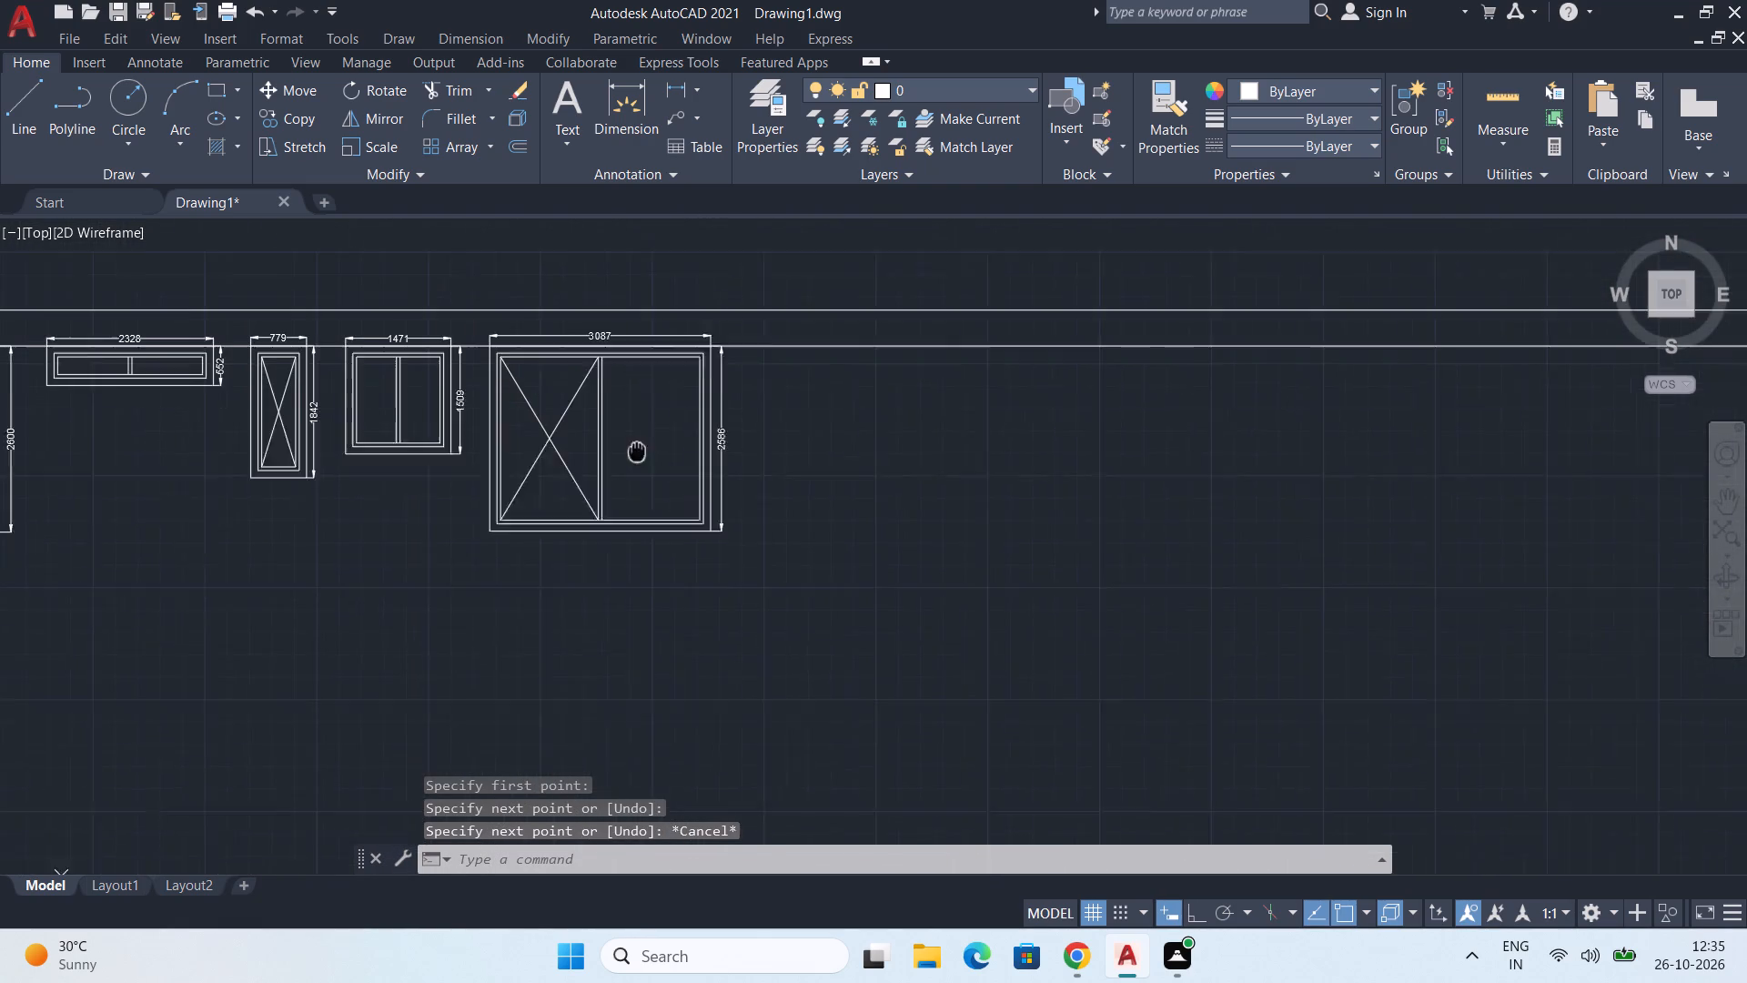
middle_click_drag(639, 457, 648, 490)
key("space")
scroll(629, 416, "up", 3)
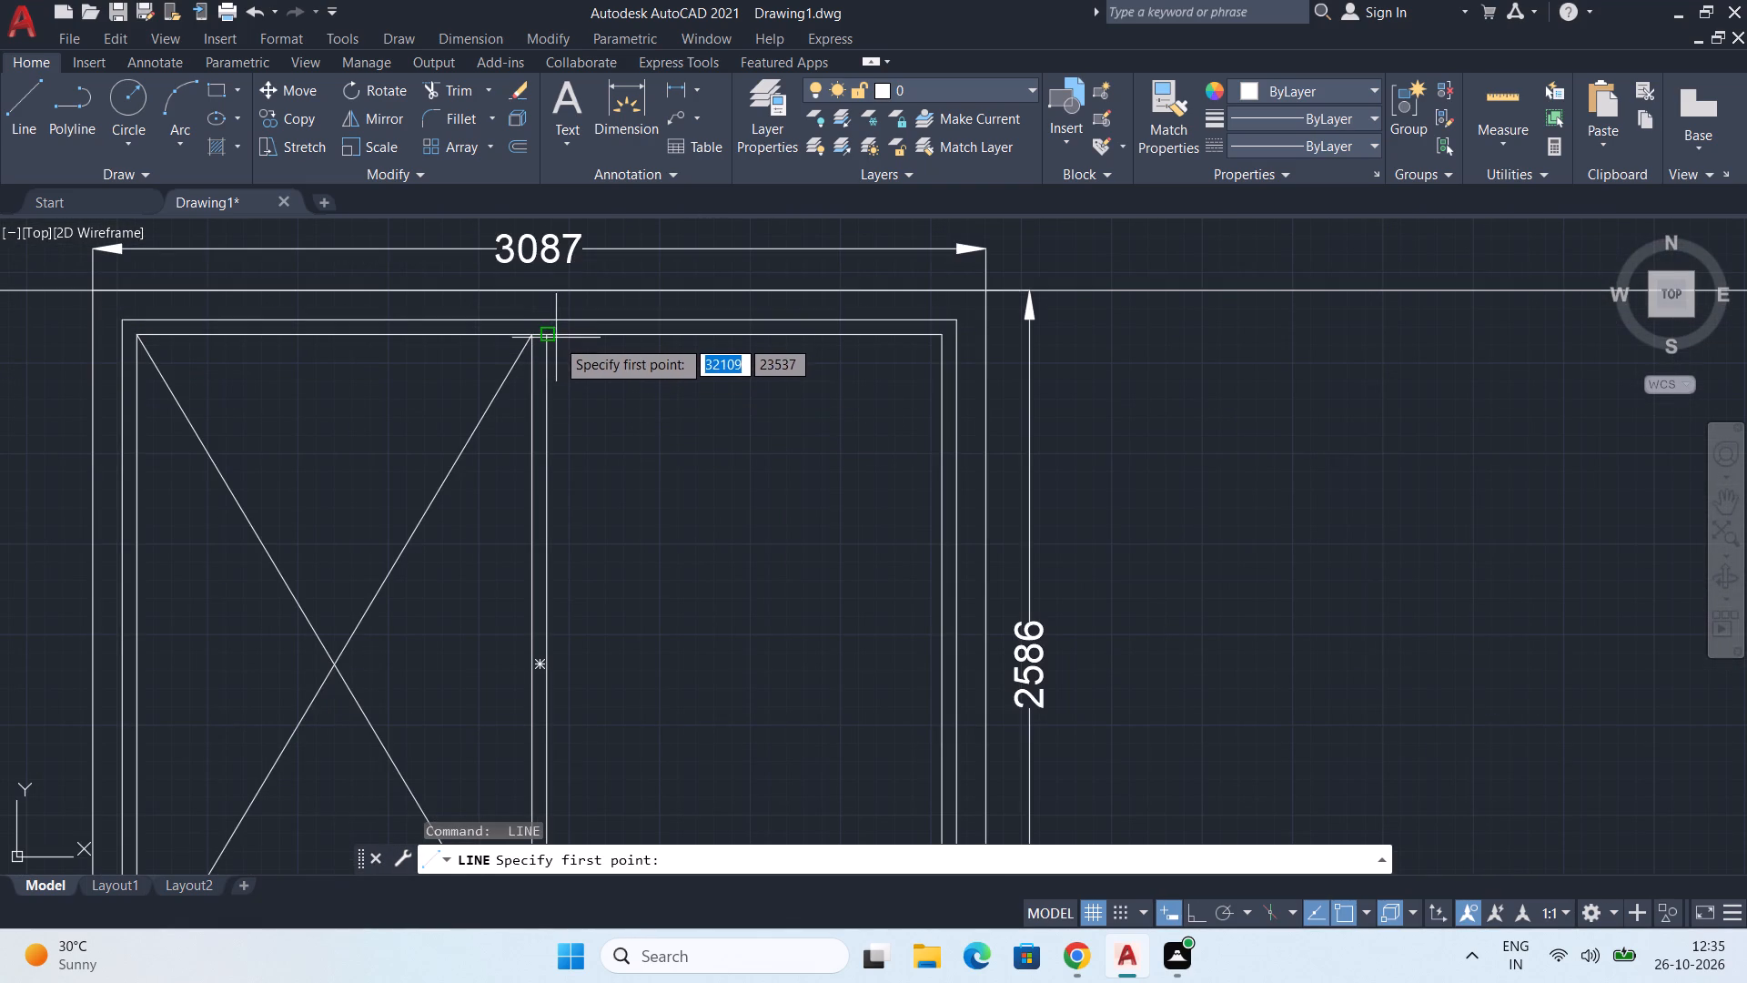
left_click(546, 339)
middle_click_drag(685, 651, 601, 458)
scroll(616, 451, "down", 1)
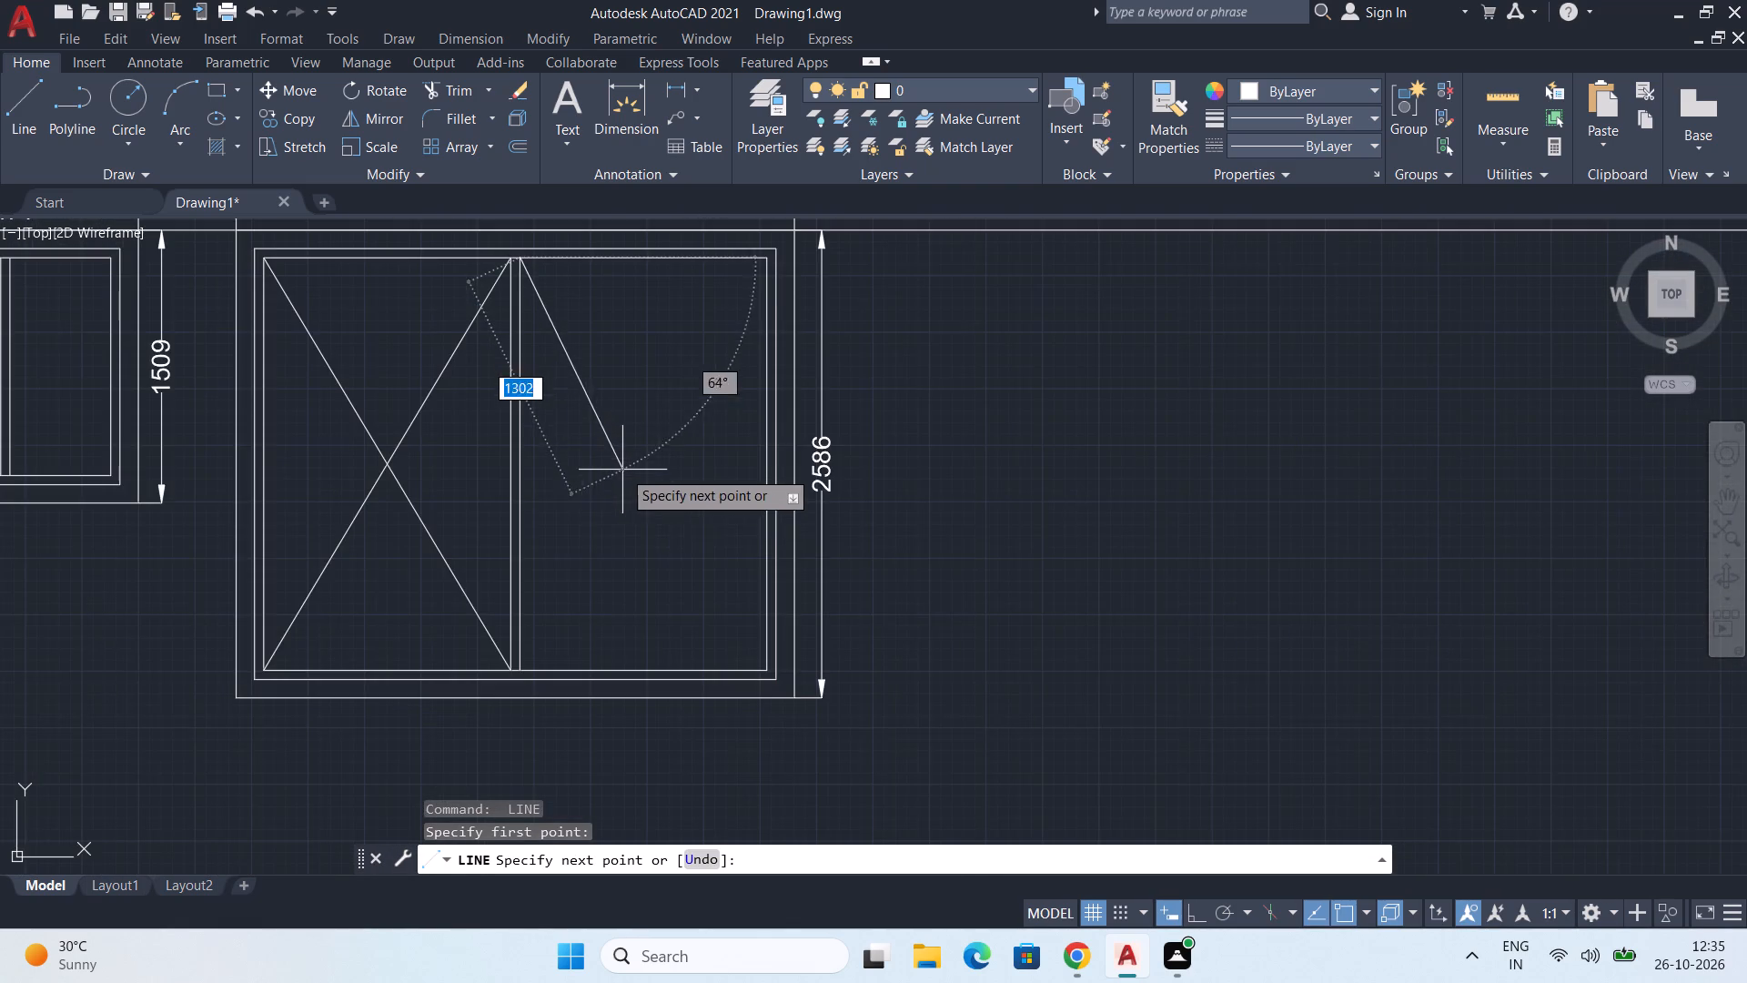
middle_click_drag(625, 499, 674, 558)
middle_click_drag(779, 623, 742, 545)
scroll(770, 640, "up", 2)
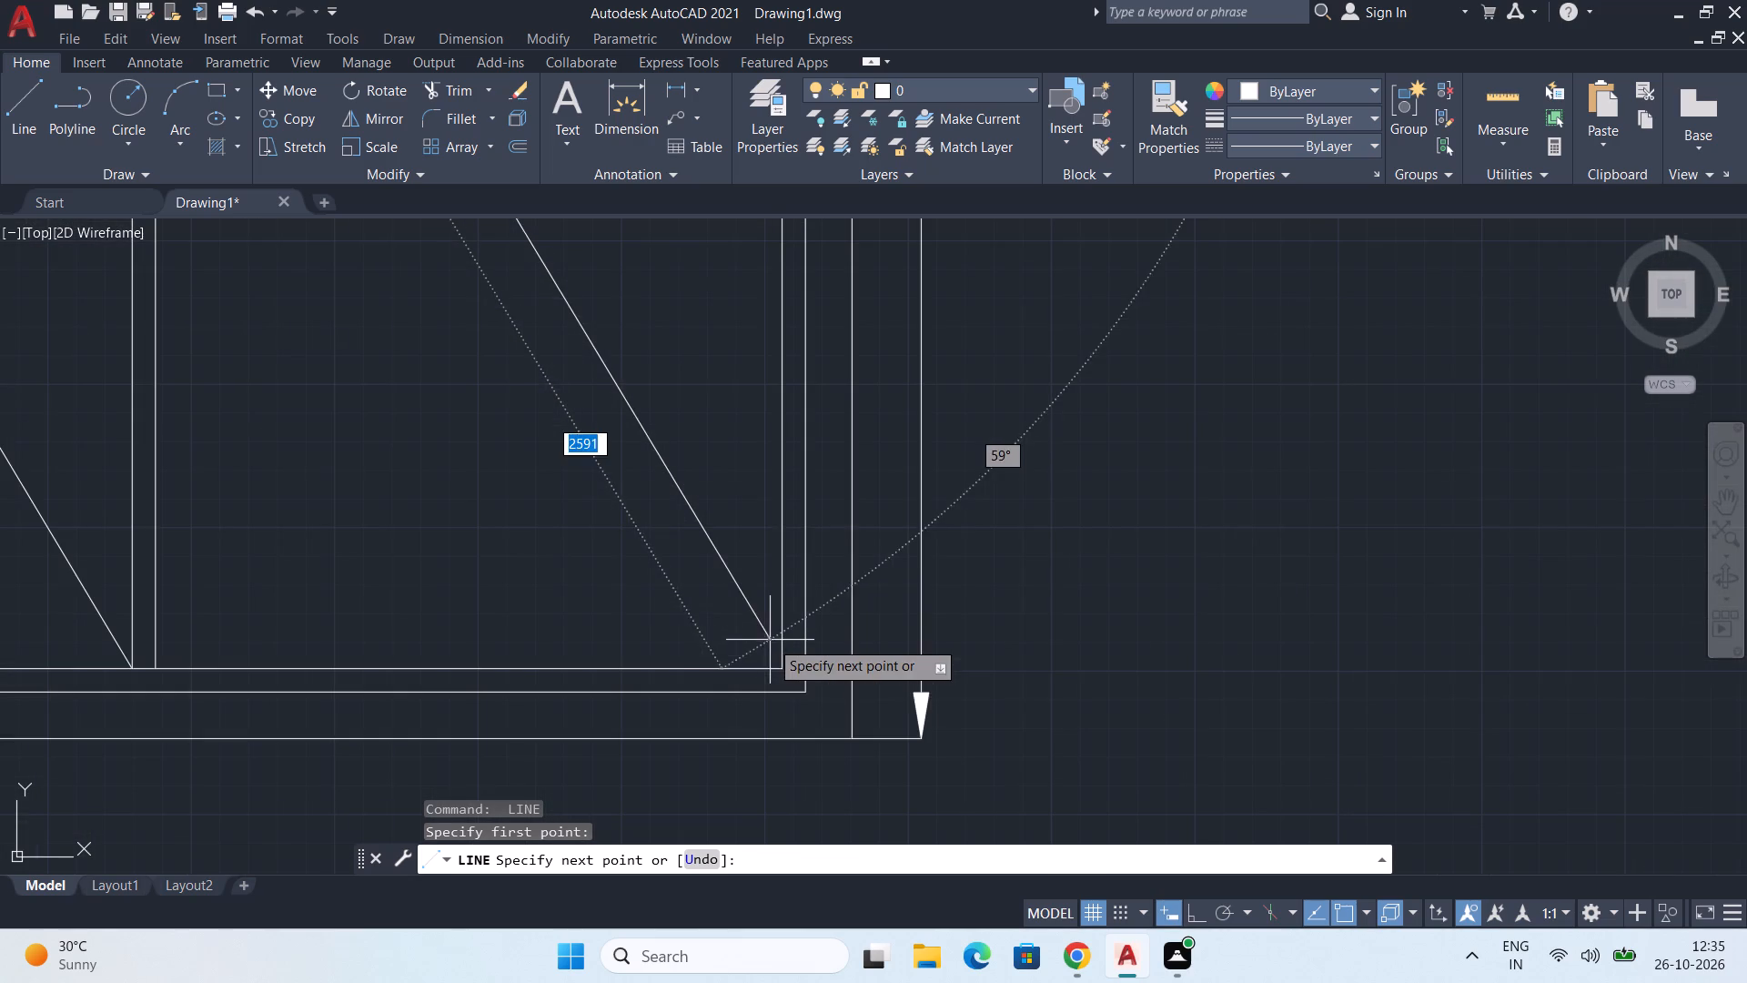
left_click(784, 672)
key("Escape")
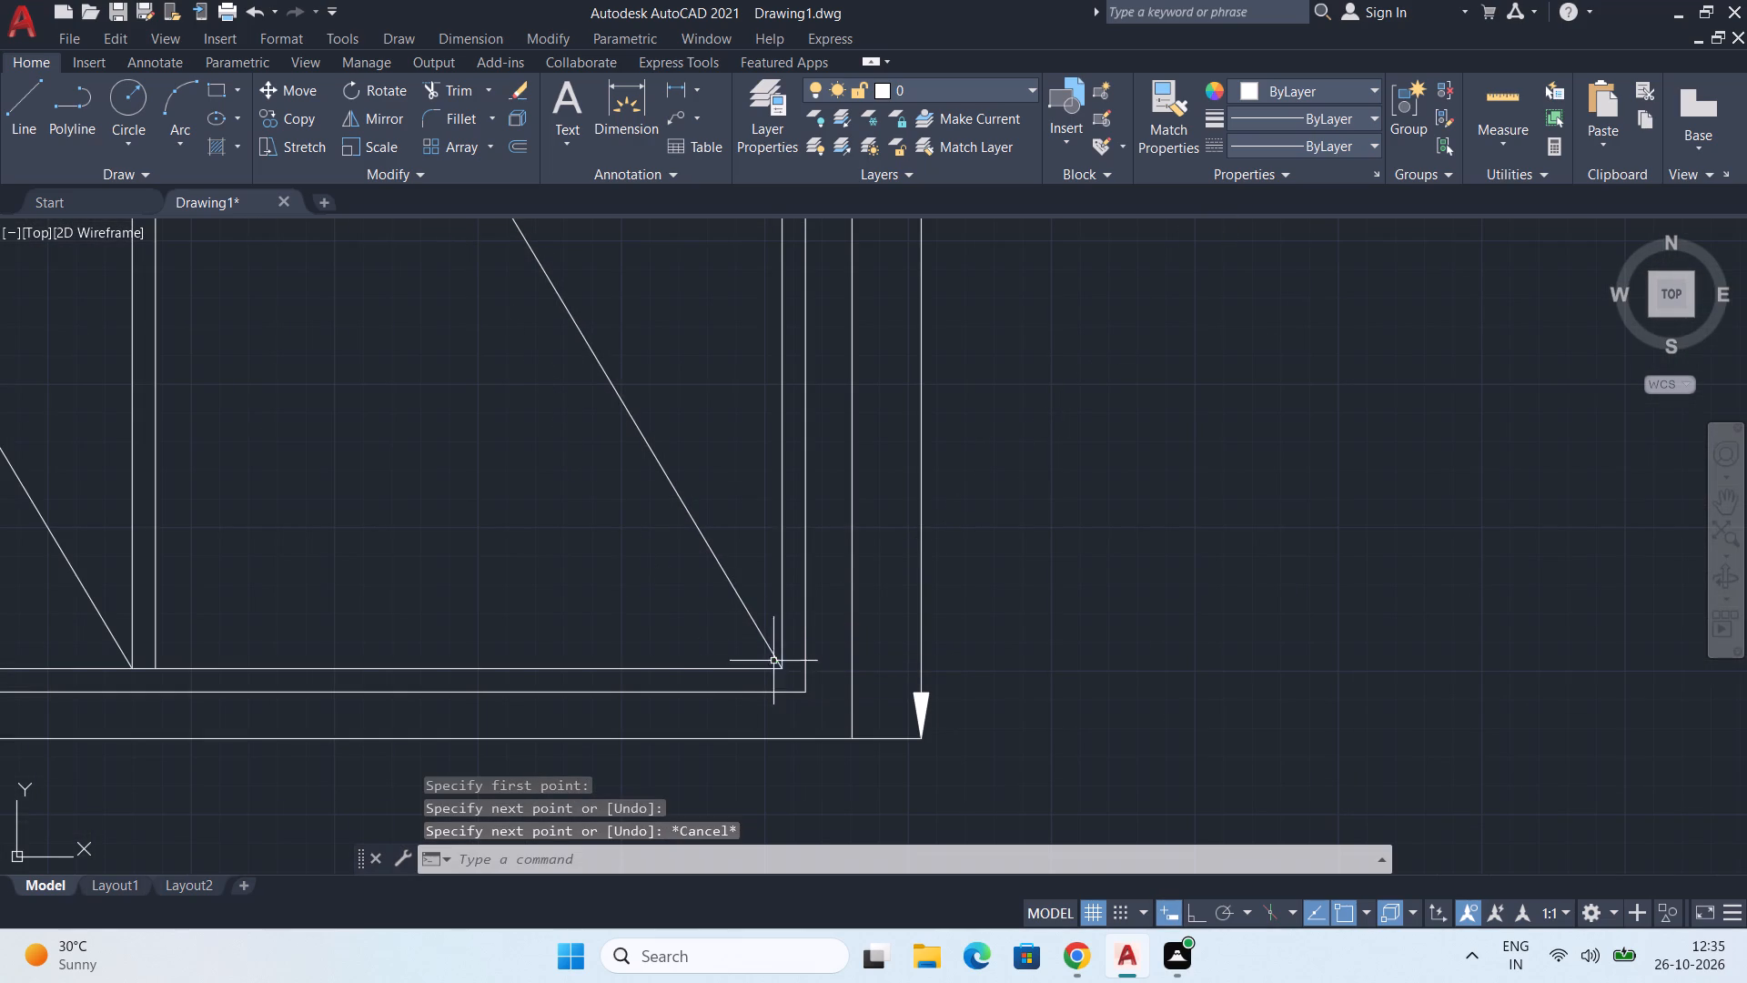
Draw the second diagonal of the right panel from its bottom-left corner at the divider to its inner top-right corner.
middle_click_drag(678, 659, 738, 615)
key("space")
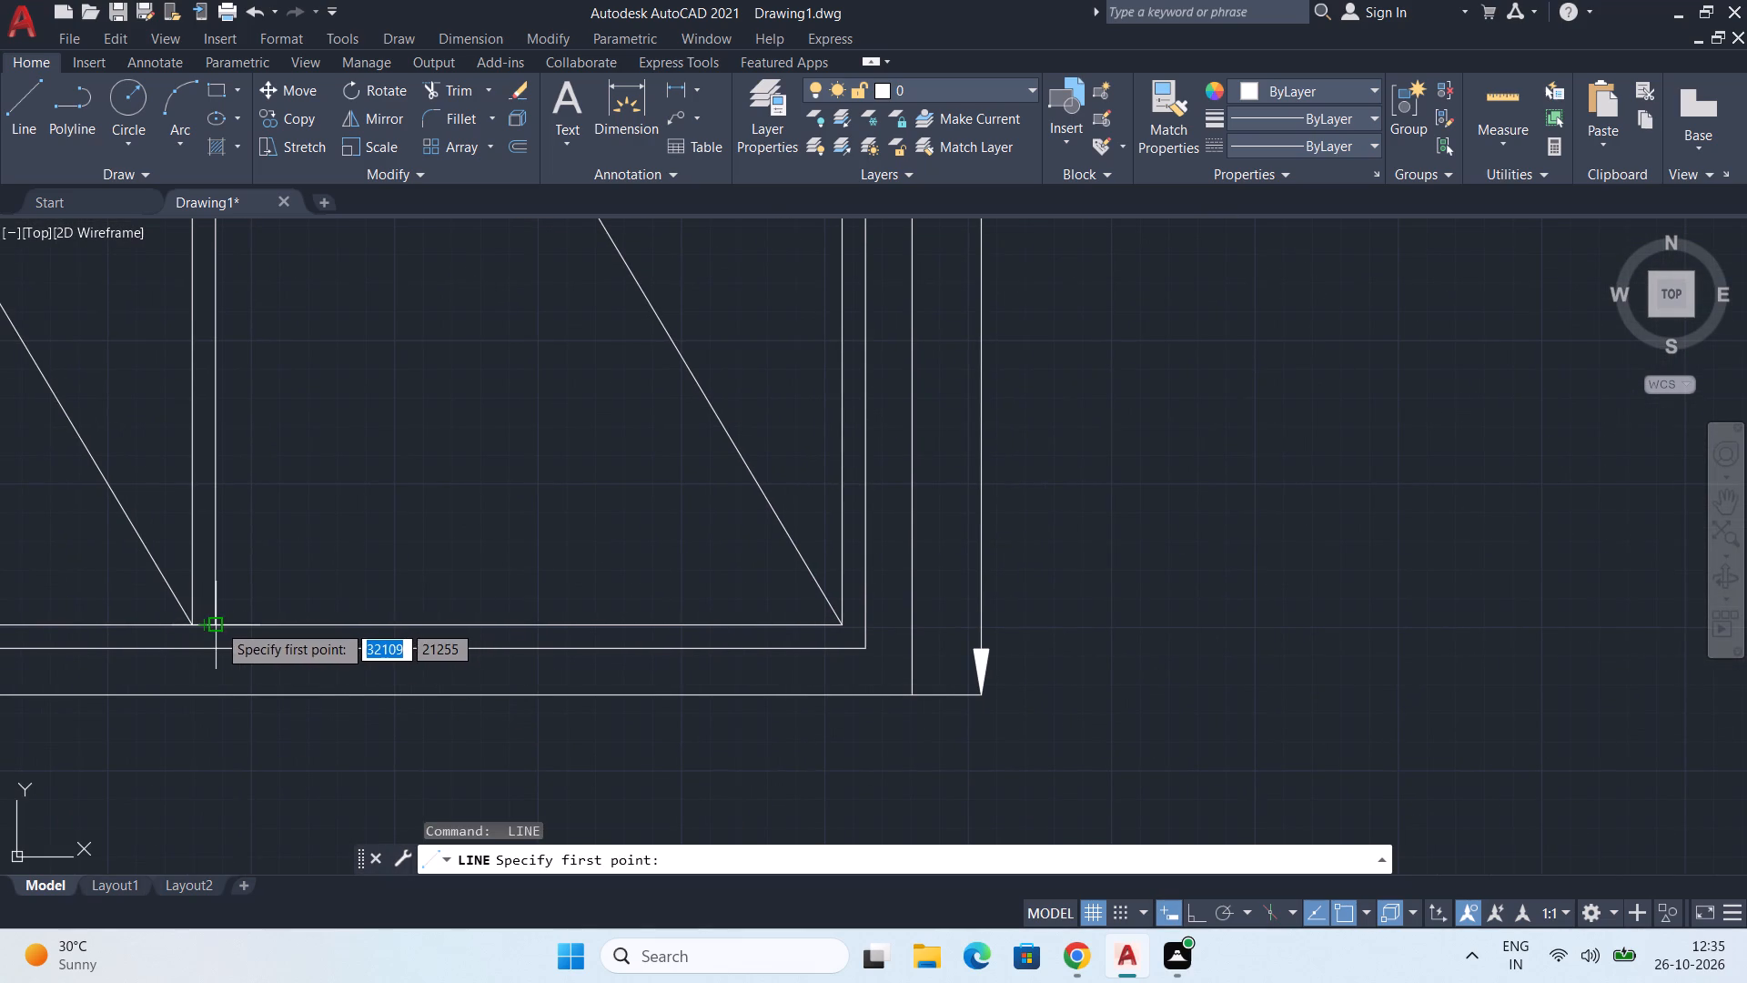
left_click_drag(217, 623, 228, 607)
scroll(485, 359, "down", 2)
middle_click_drag(448, 296, 467, 423)
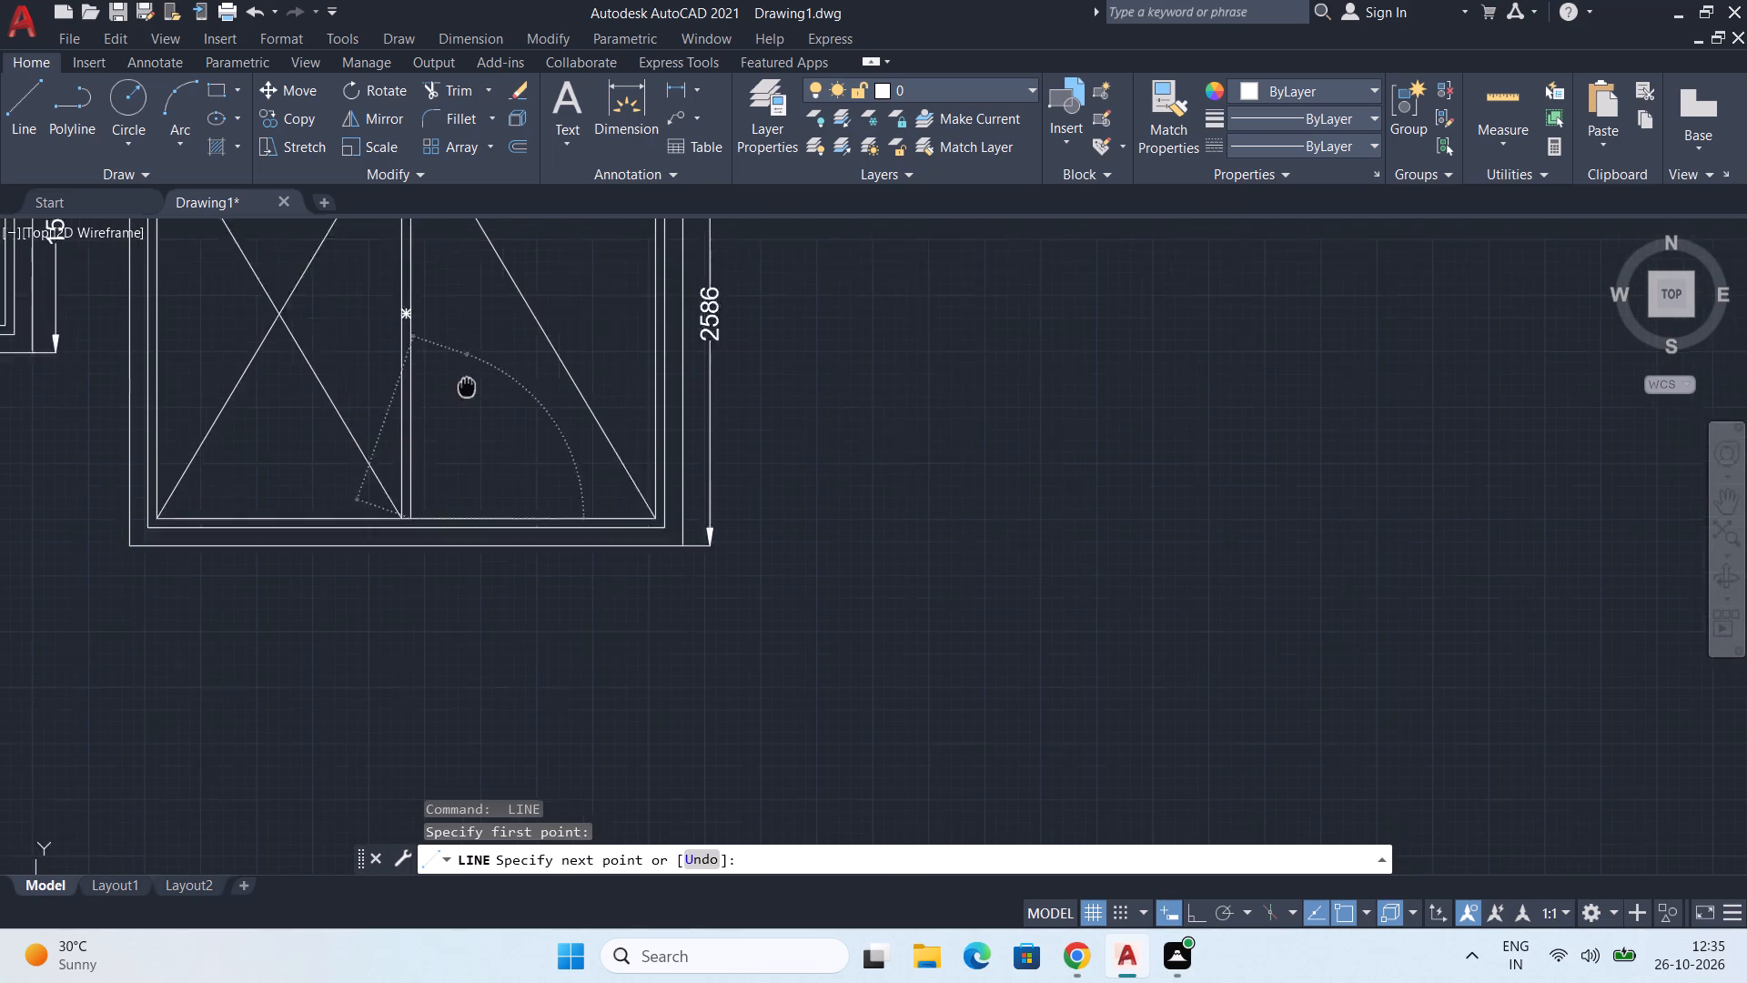
middle_click_drag(467, 423, 436, 685)
scroll(580, 479, "up", 2)
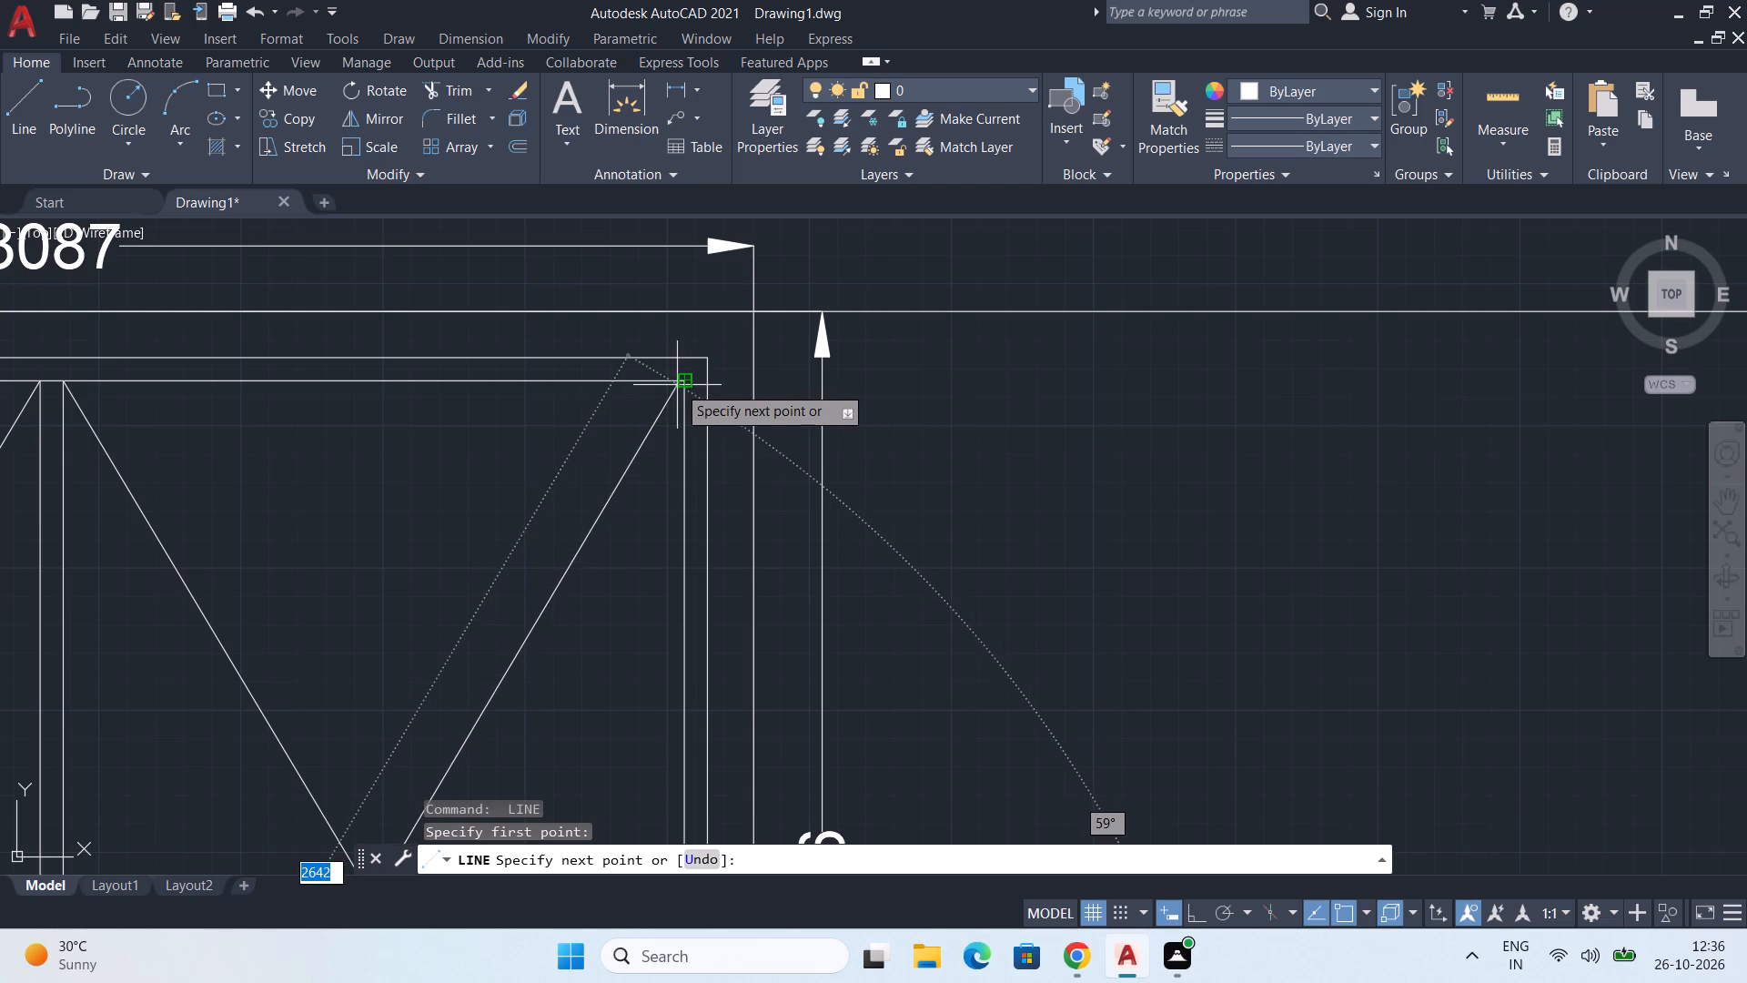
left_click(689, 385)
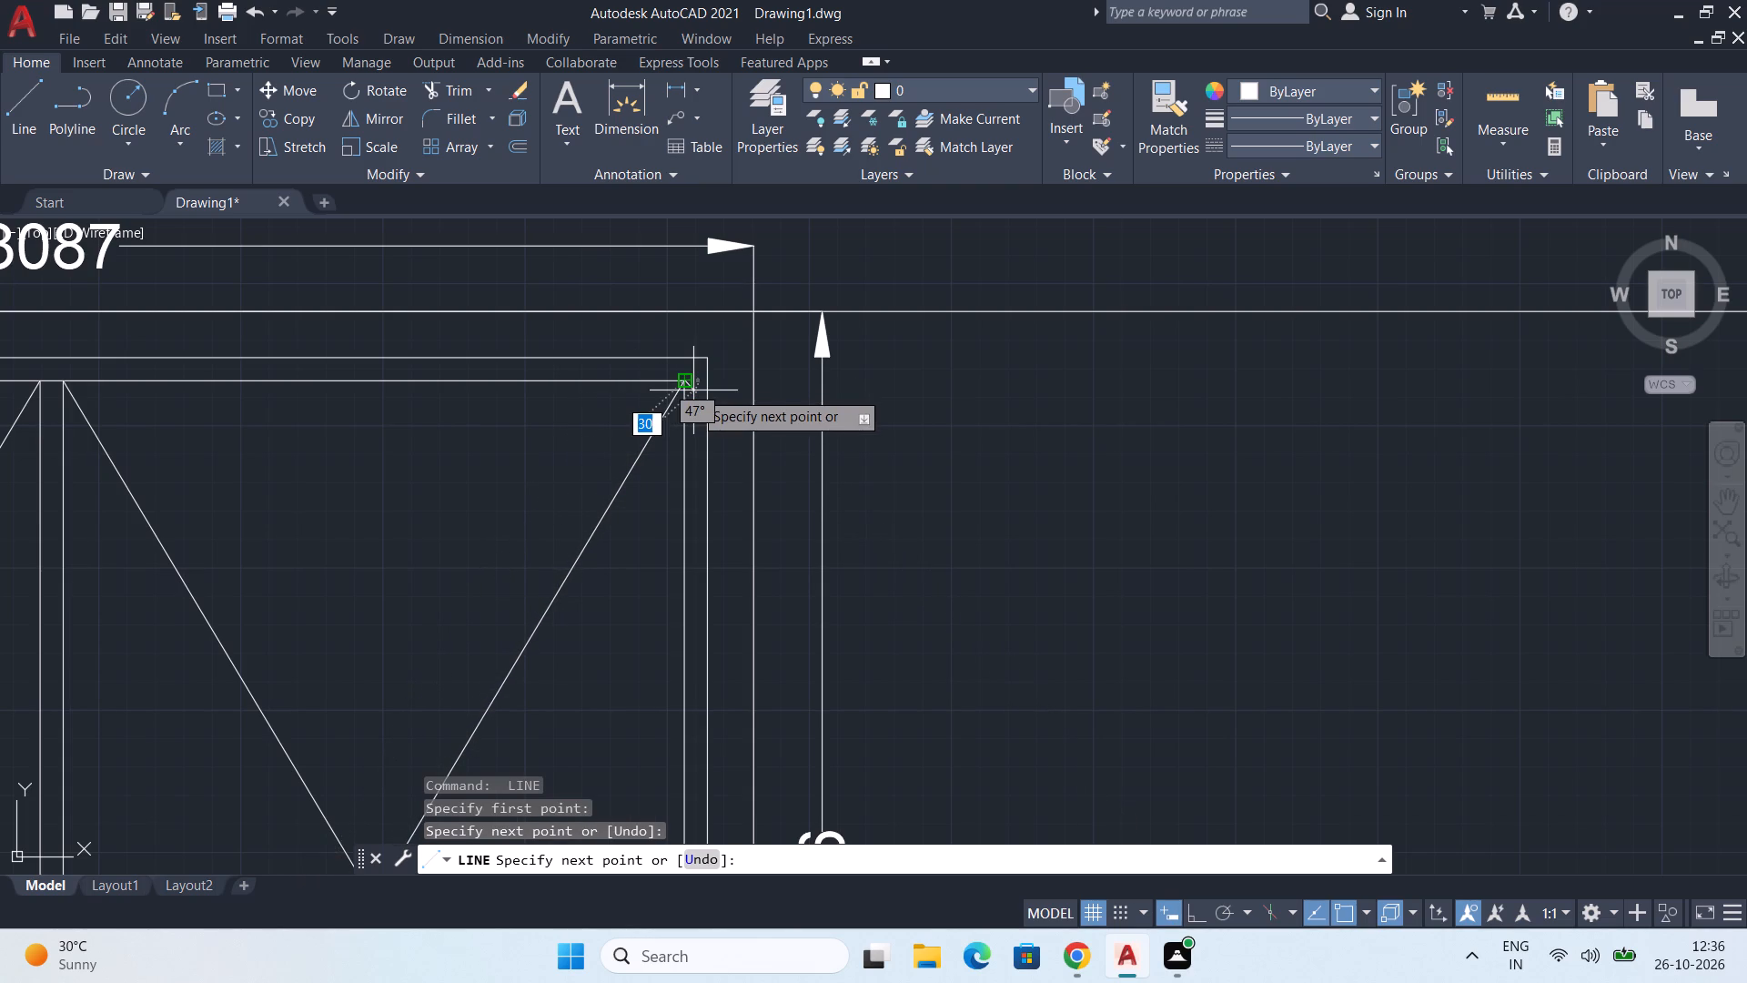
Look over the row of dimensioned frames below the two long lines, including the large frame's crossed panels.
key("Escape")
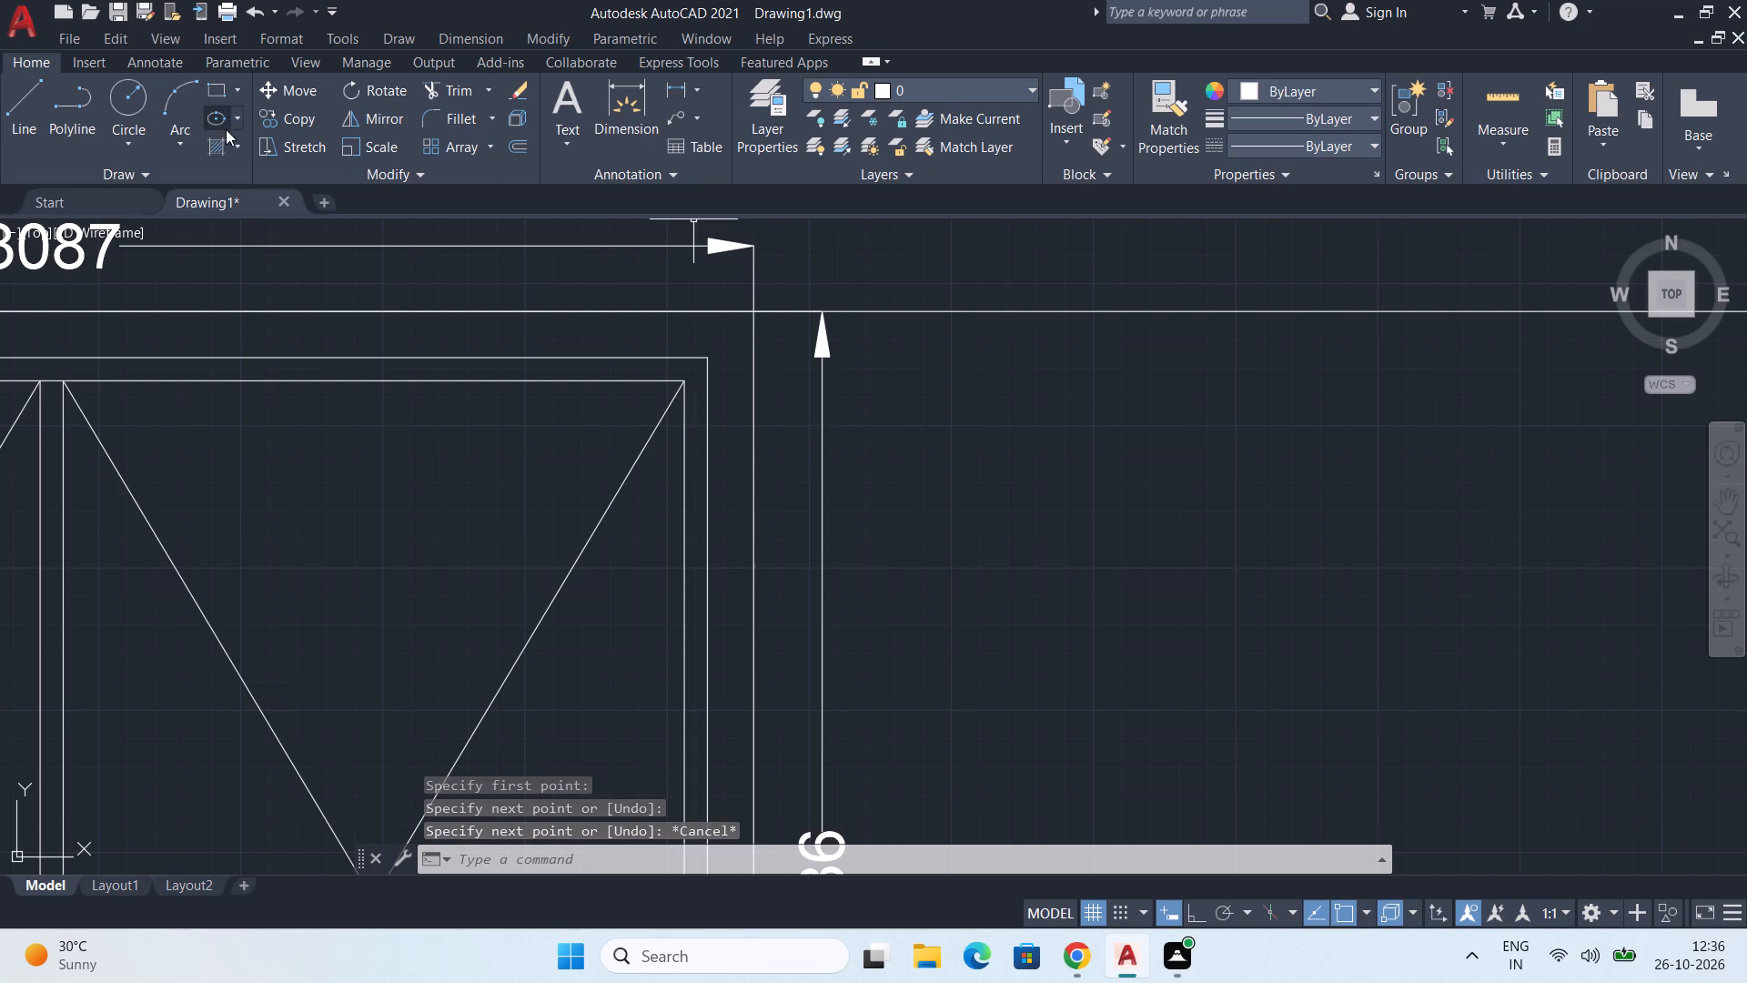
scroll(343, 375, "down", 1)
middle_click_drag(336, 458, 373, 373)
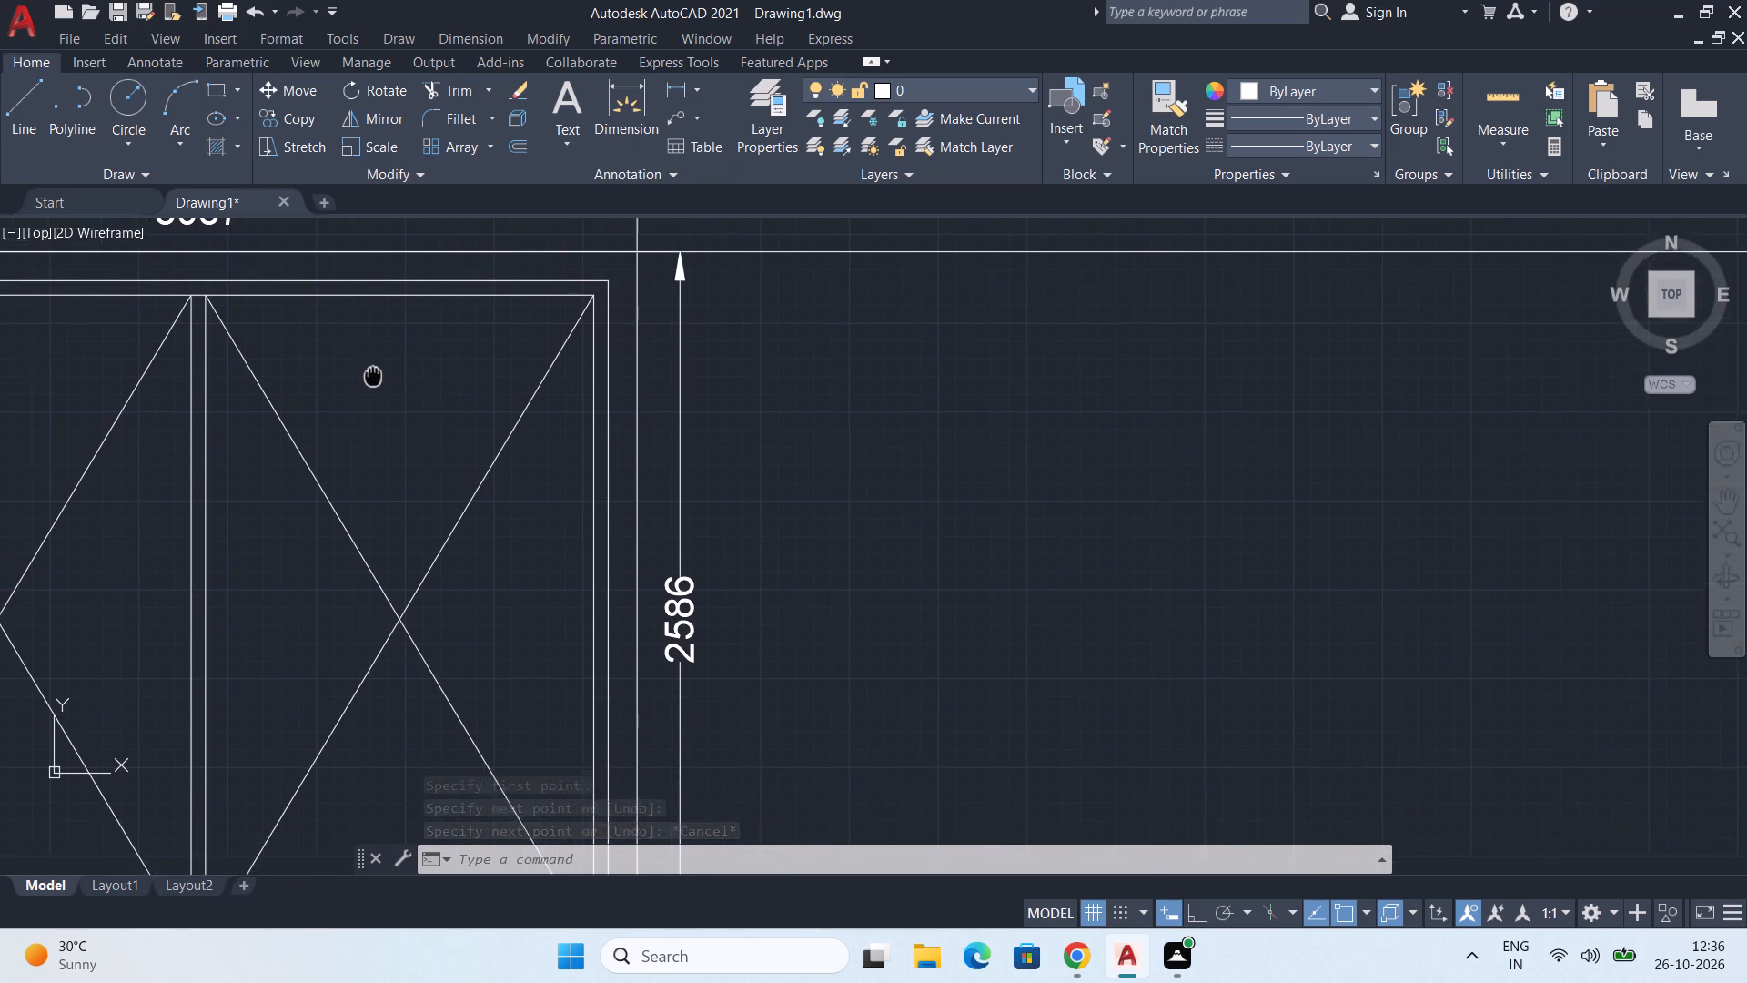
middle_click_drag(373, 373, 387, 373)
scroll(368, 380, "down", 1)
middle_click_drag(330, 448, 340, 443)
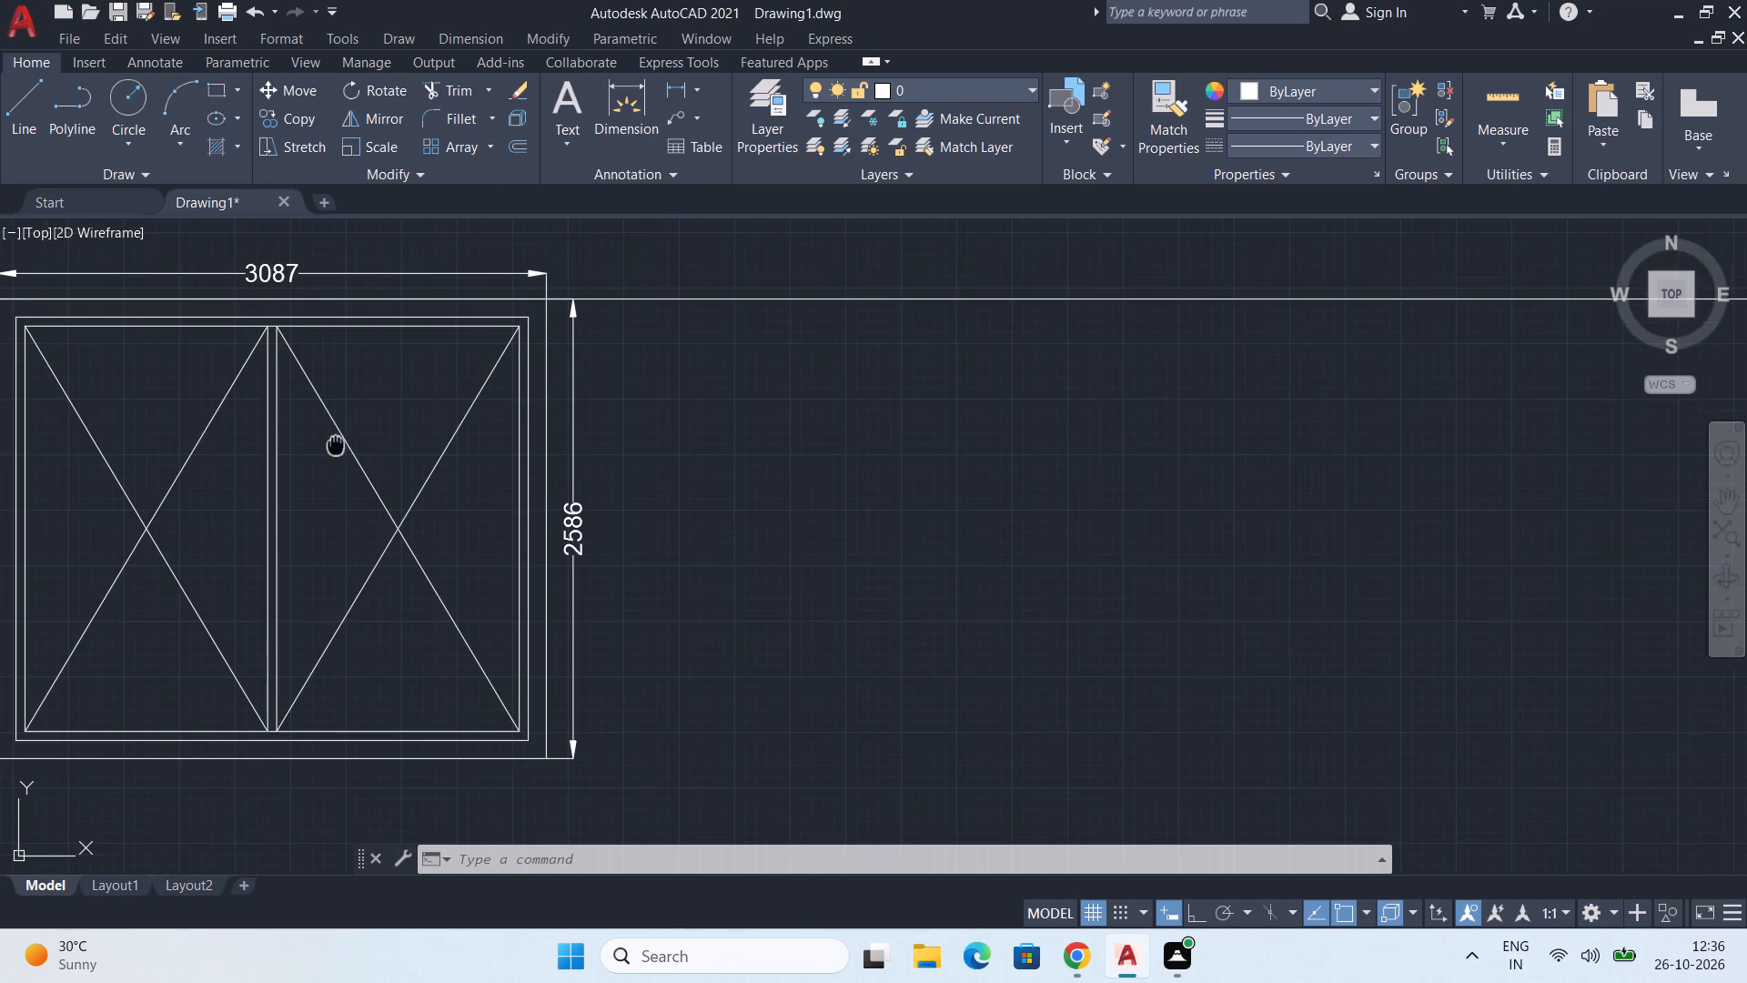
middle_click_drag(340, 443, 352, 472)
middle_click_drag(393, 347, 372, 400)
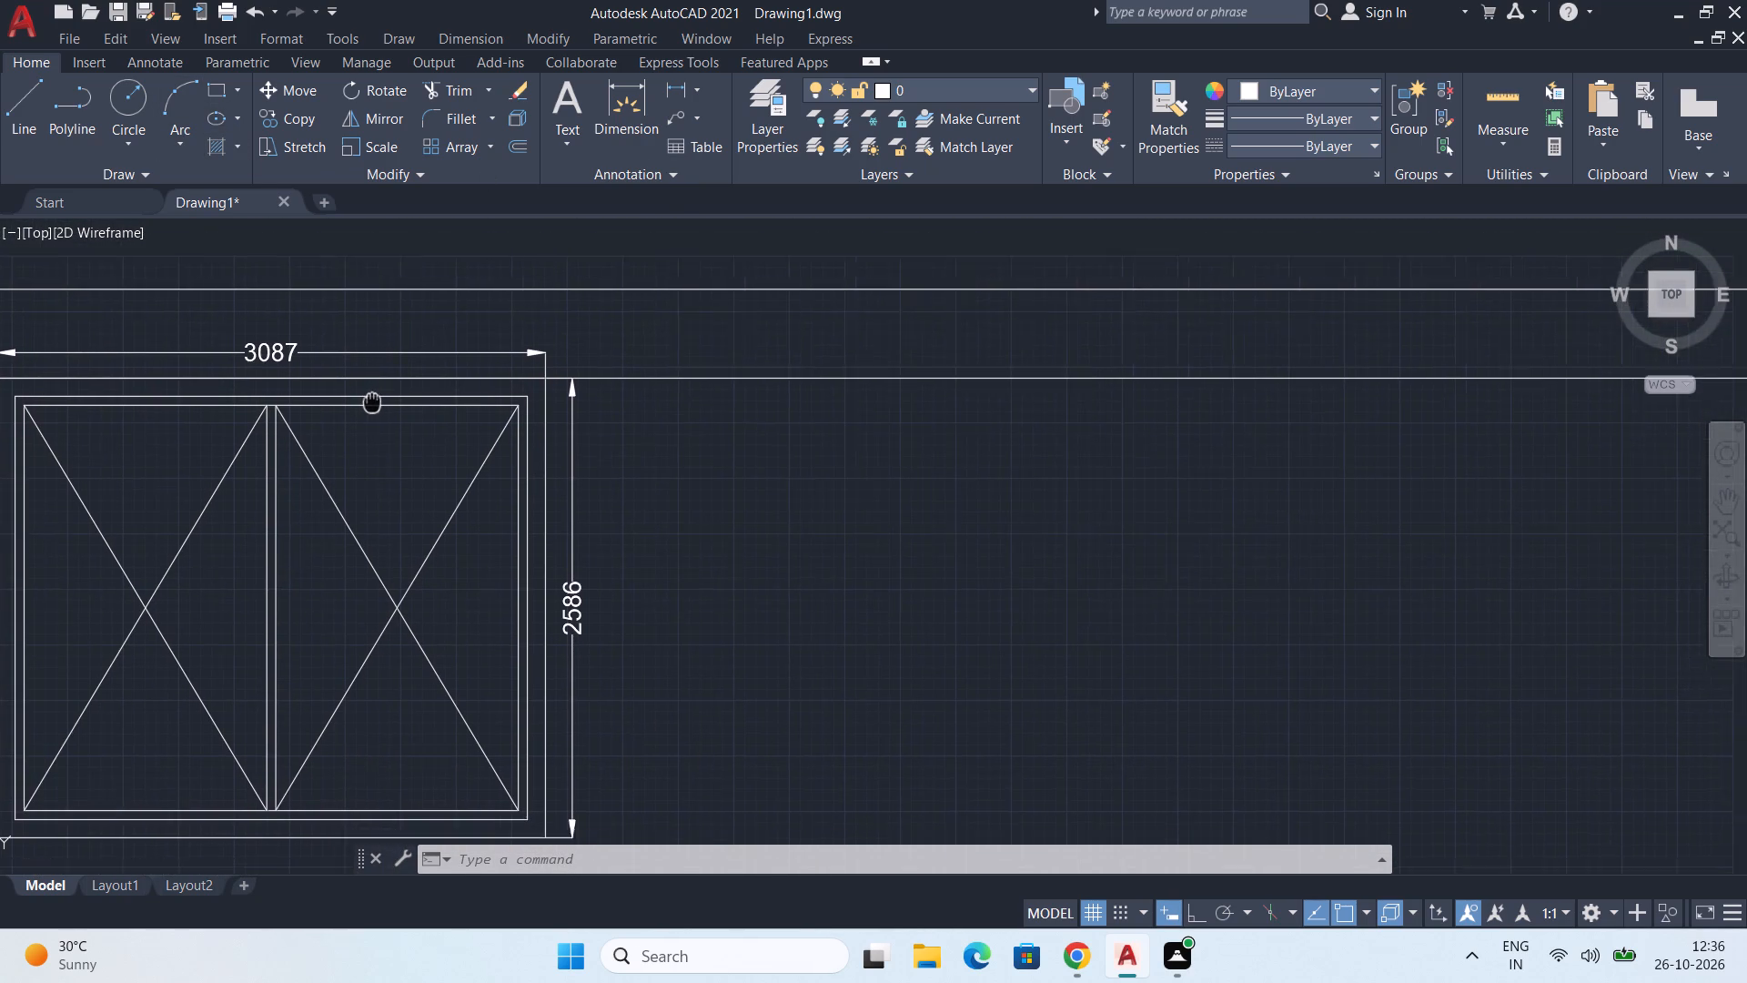
middle_click_drag(372, 400, 351, 373)
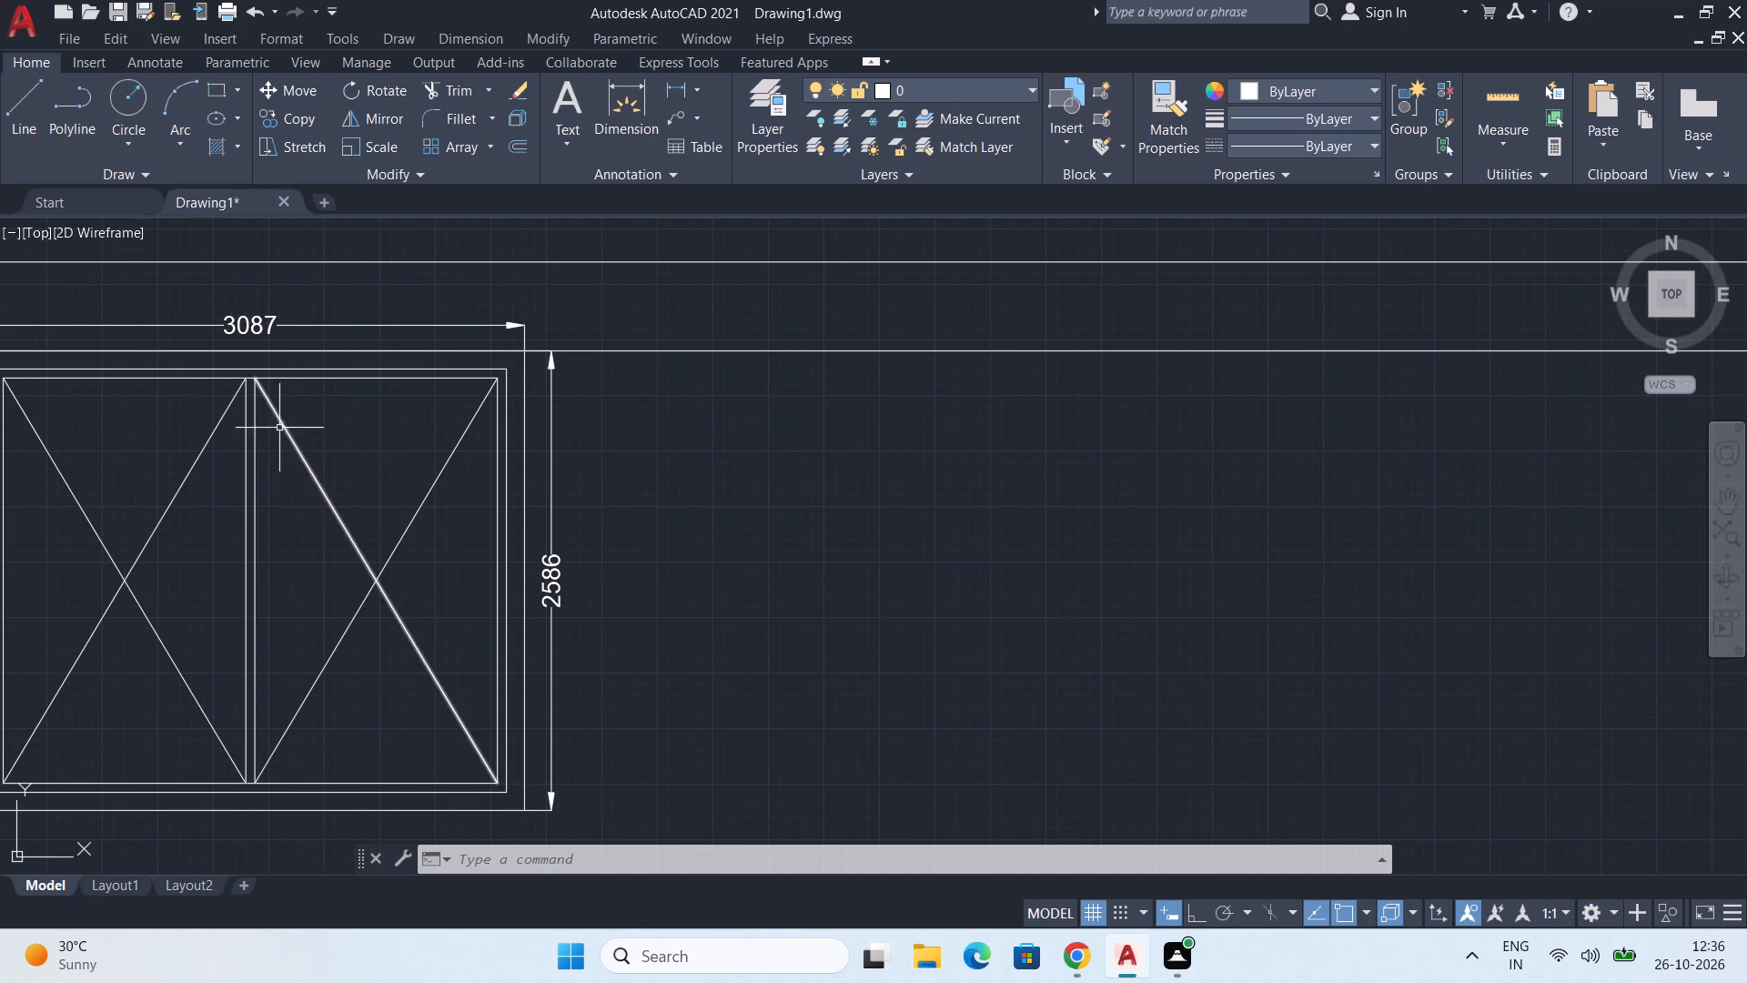
middle_click_drag(283, 429, 318, 401)
scroll(81, 396, "down", 1)
middle_click_drag(35, 426, 213, 385)
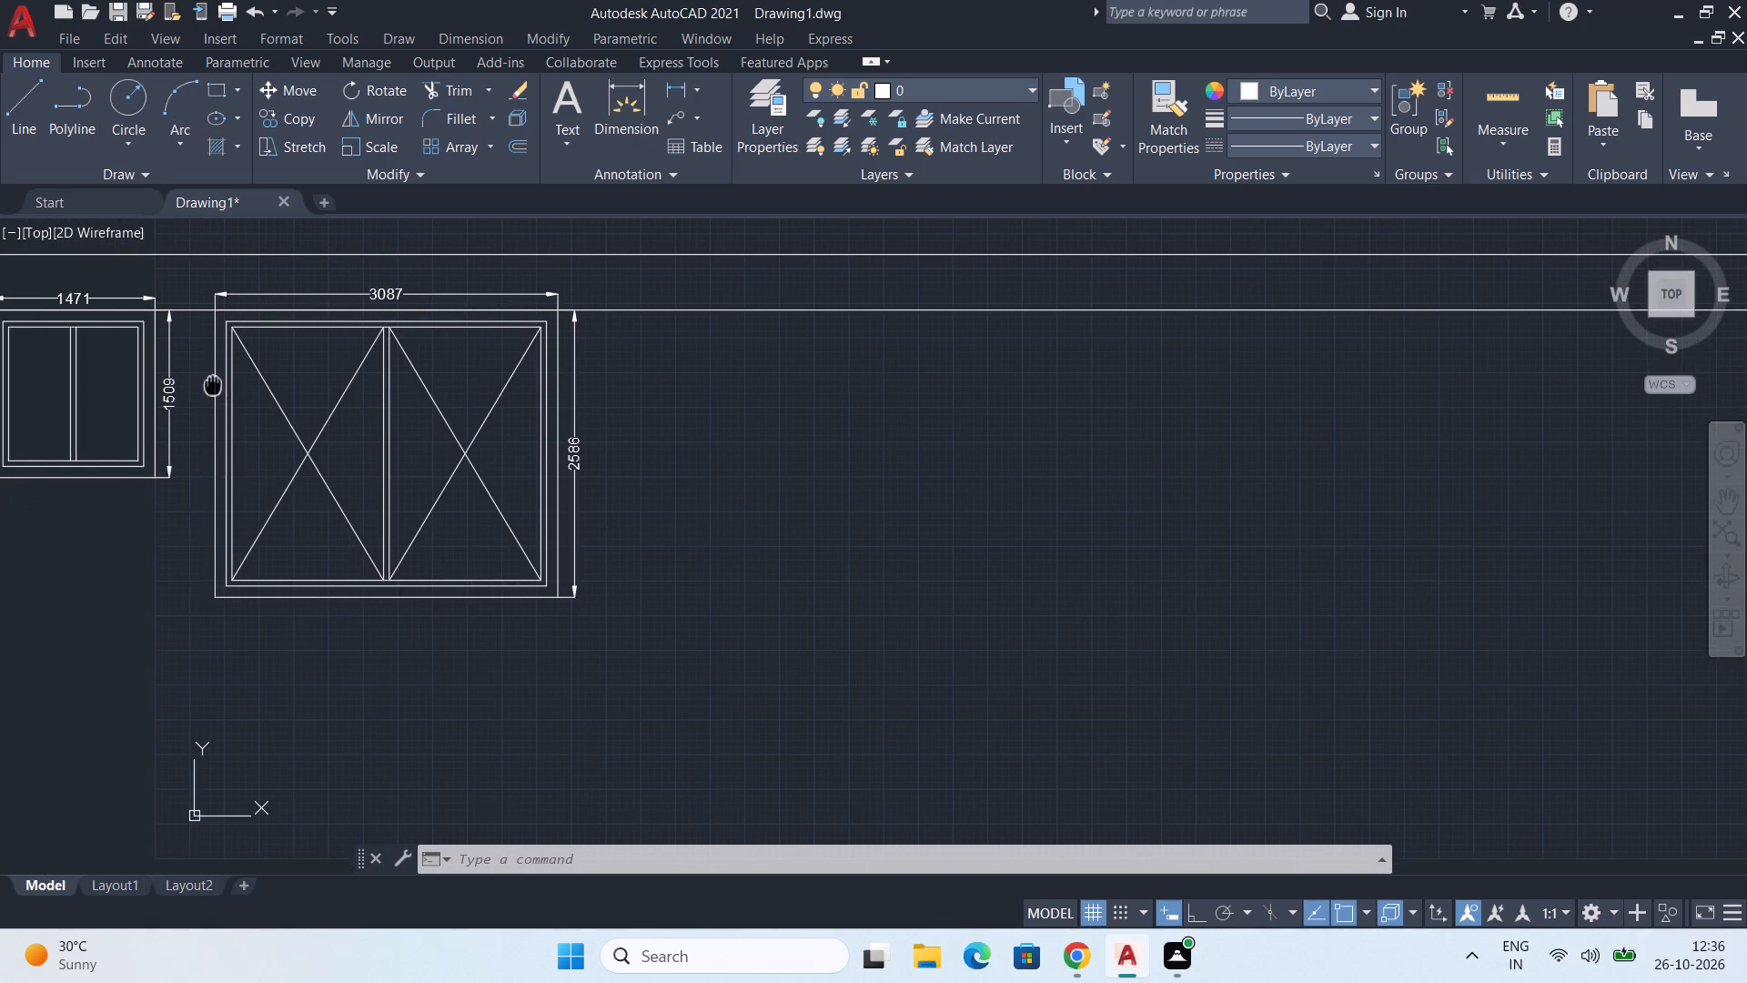
middle_click_drag(213, 385, 214, 385)
scroll(262, 343, "up", 1)
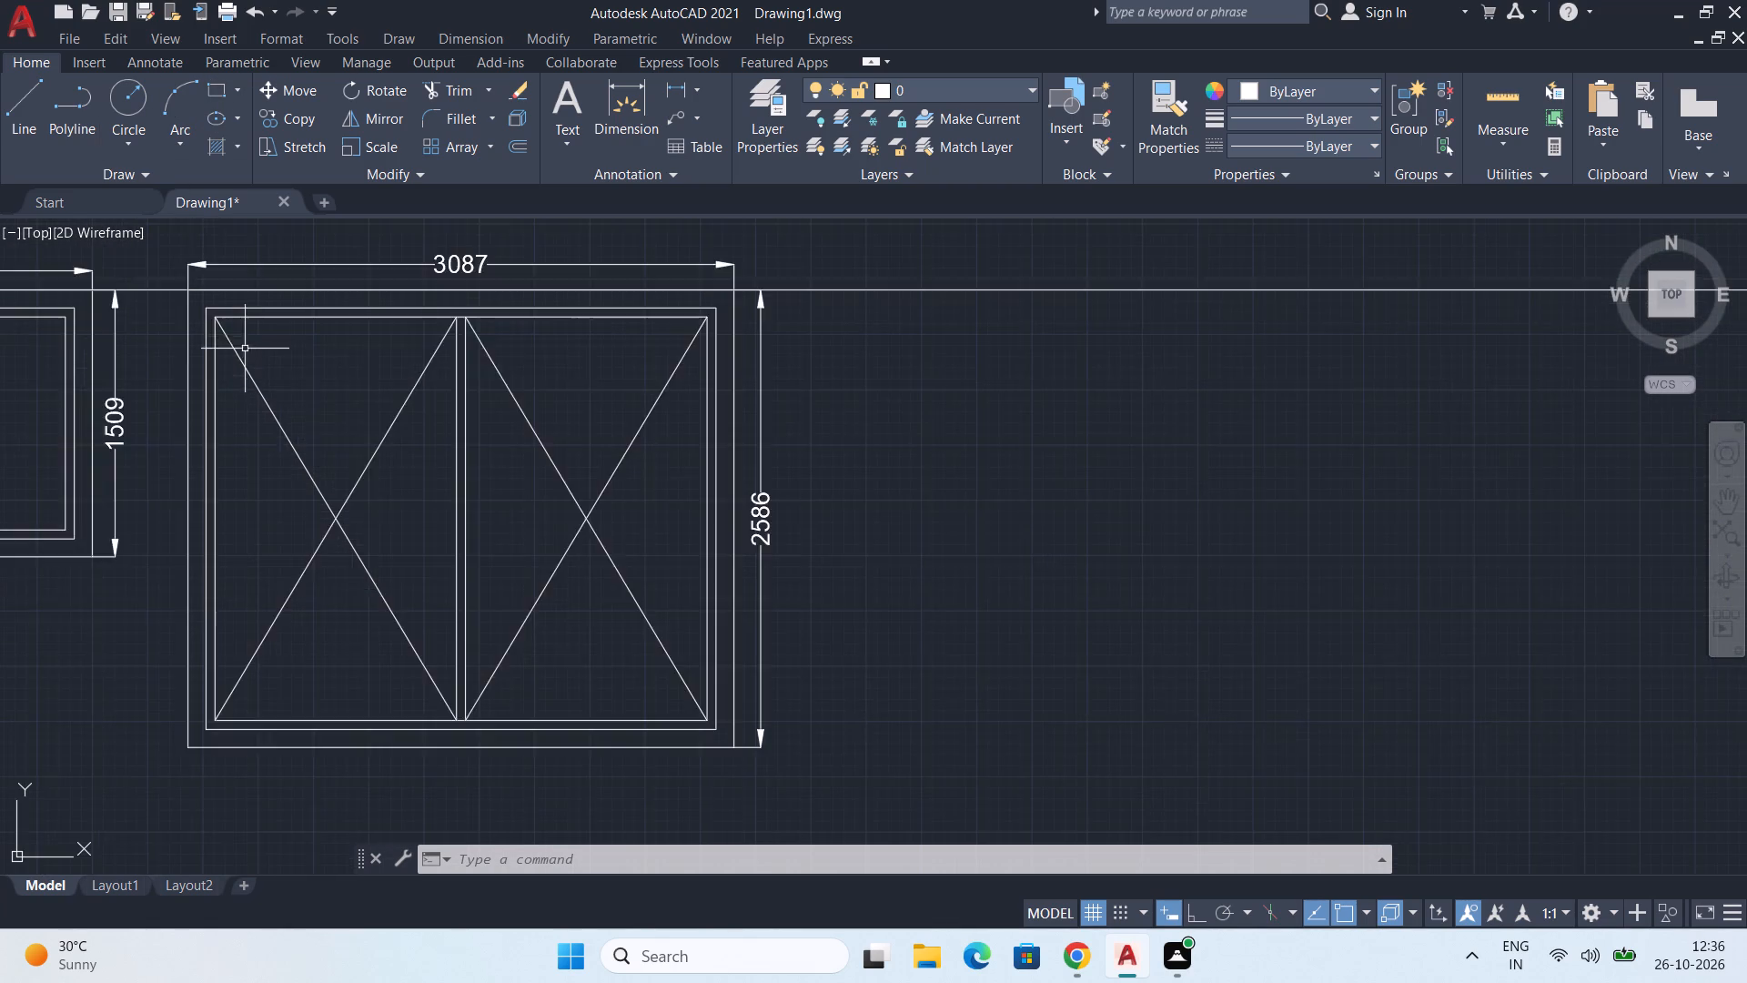
scroll(245, 351, "down", 2)
middle_click_drag(202, 420, 467, 428)
scroll(336, 463, "down", 1)
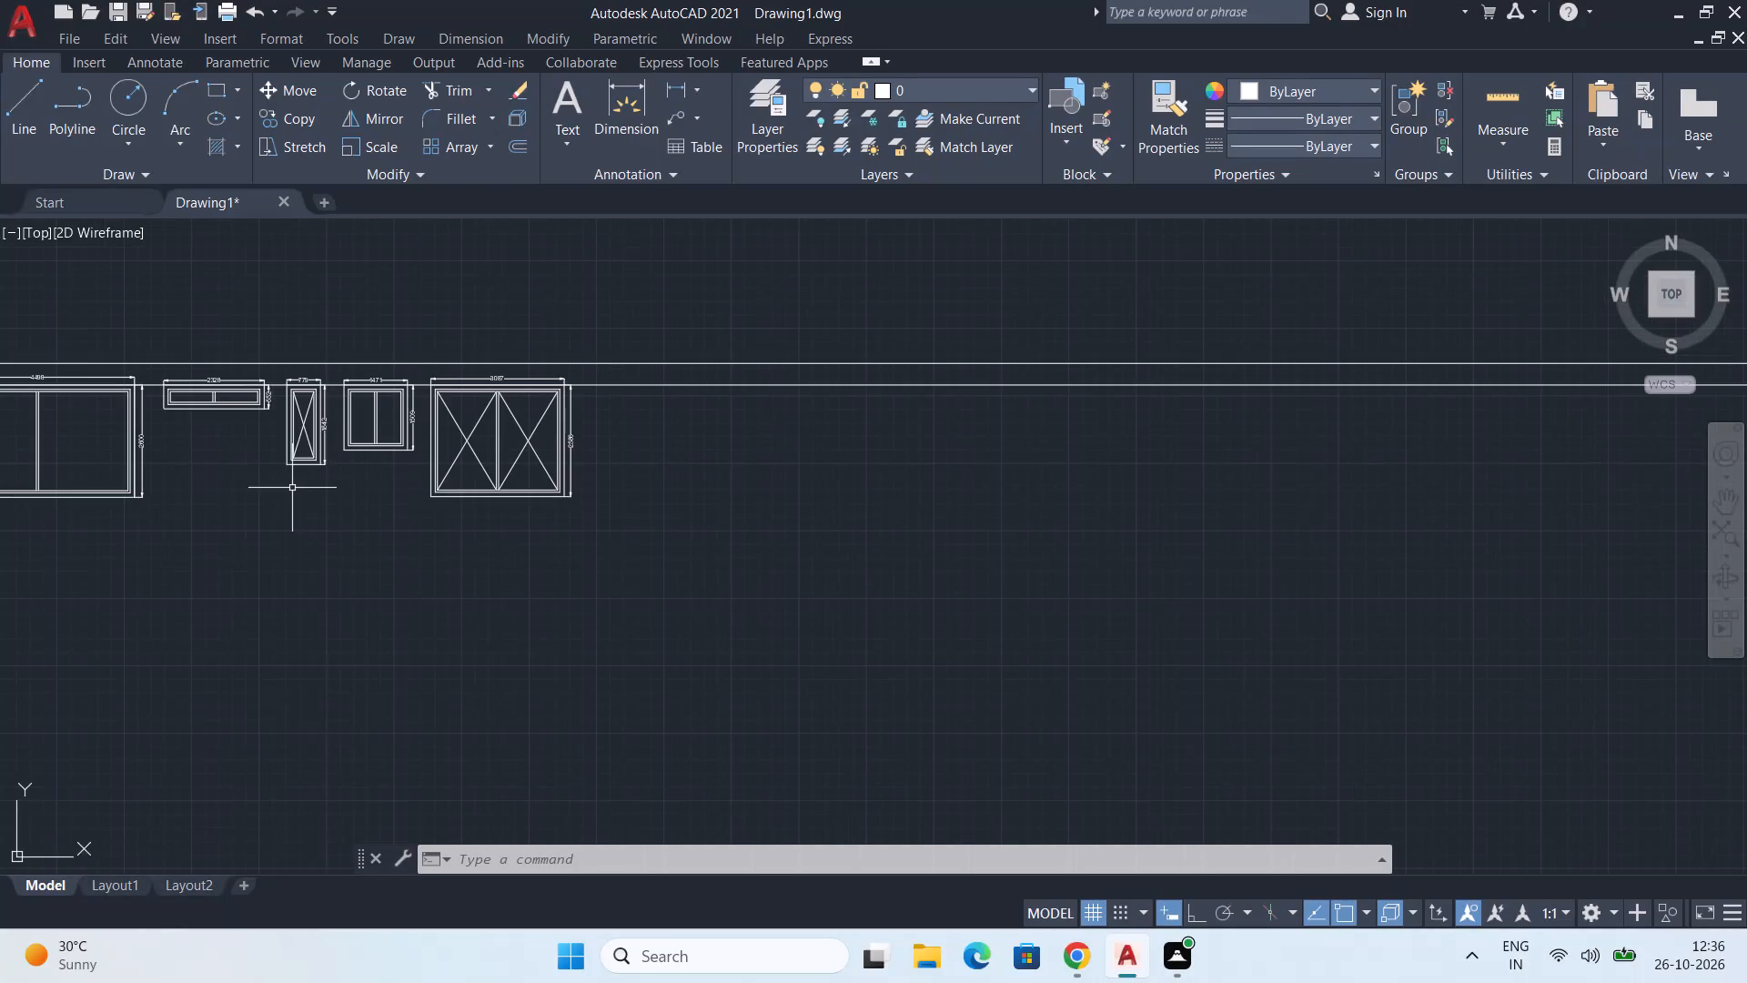
middle_click_drag(319, 481, 396, 500)
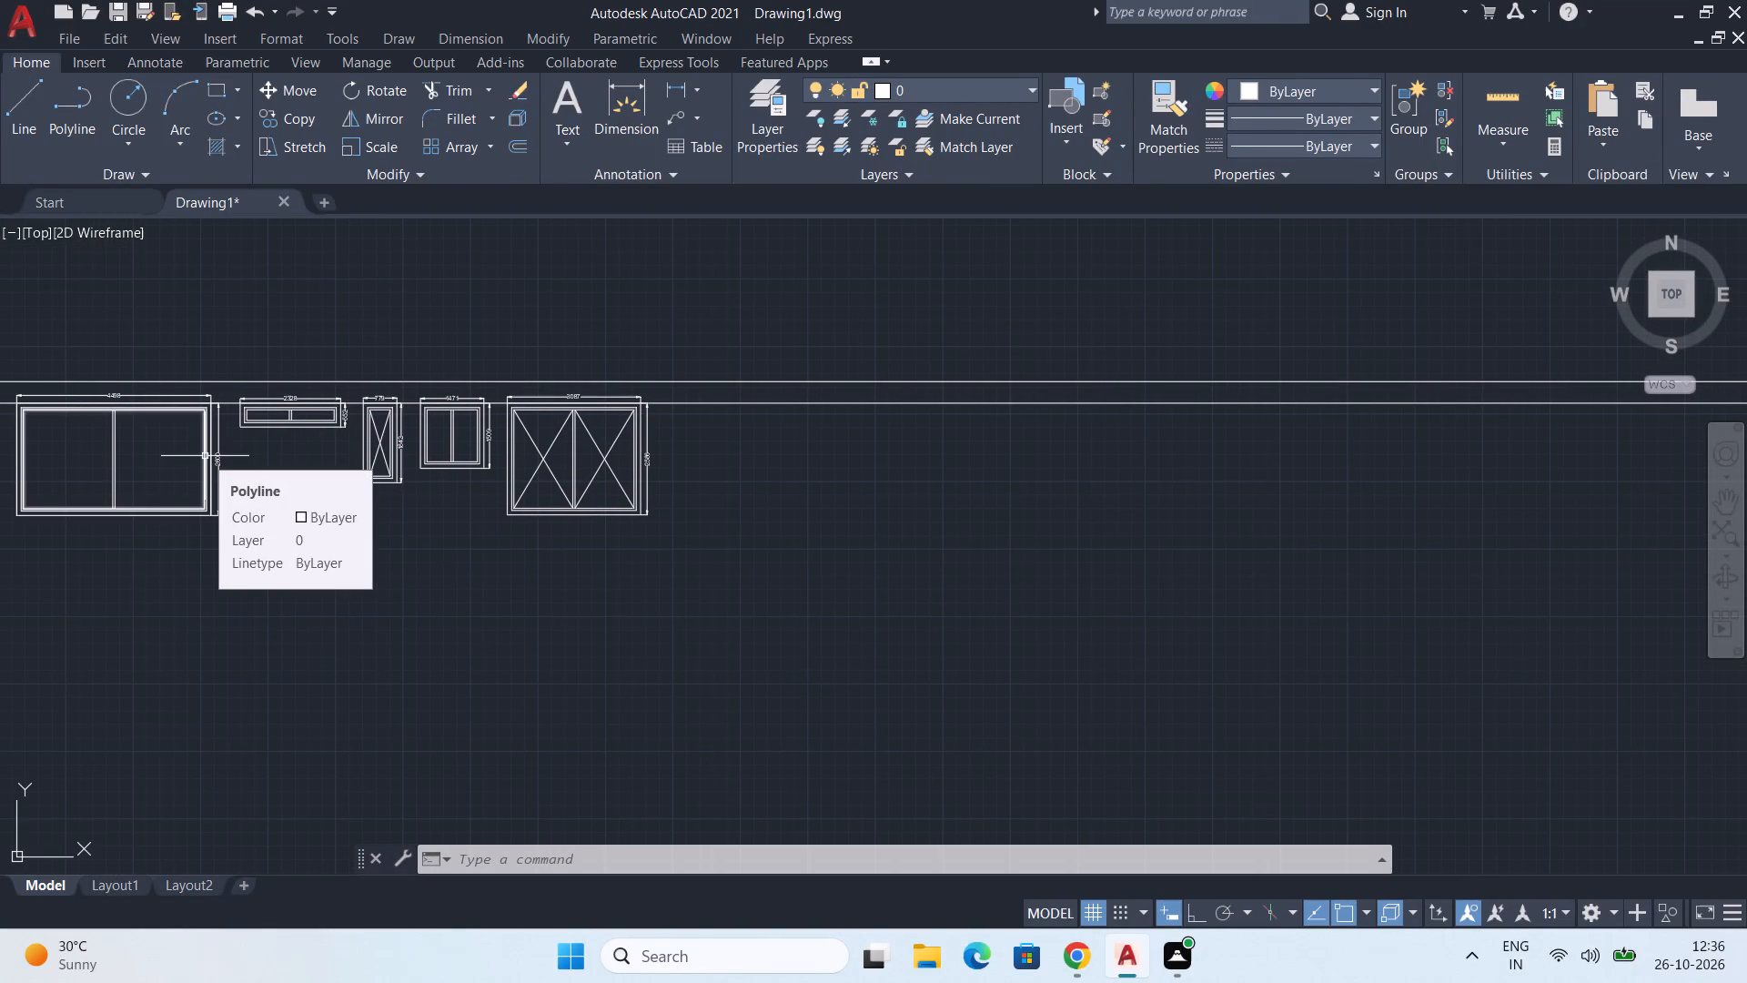
scroll(465, 391, "up", 2)
middle_click_drag(455, 526, 464, 519)
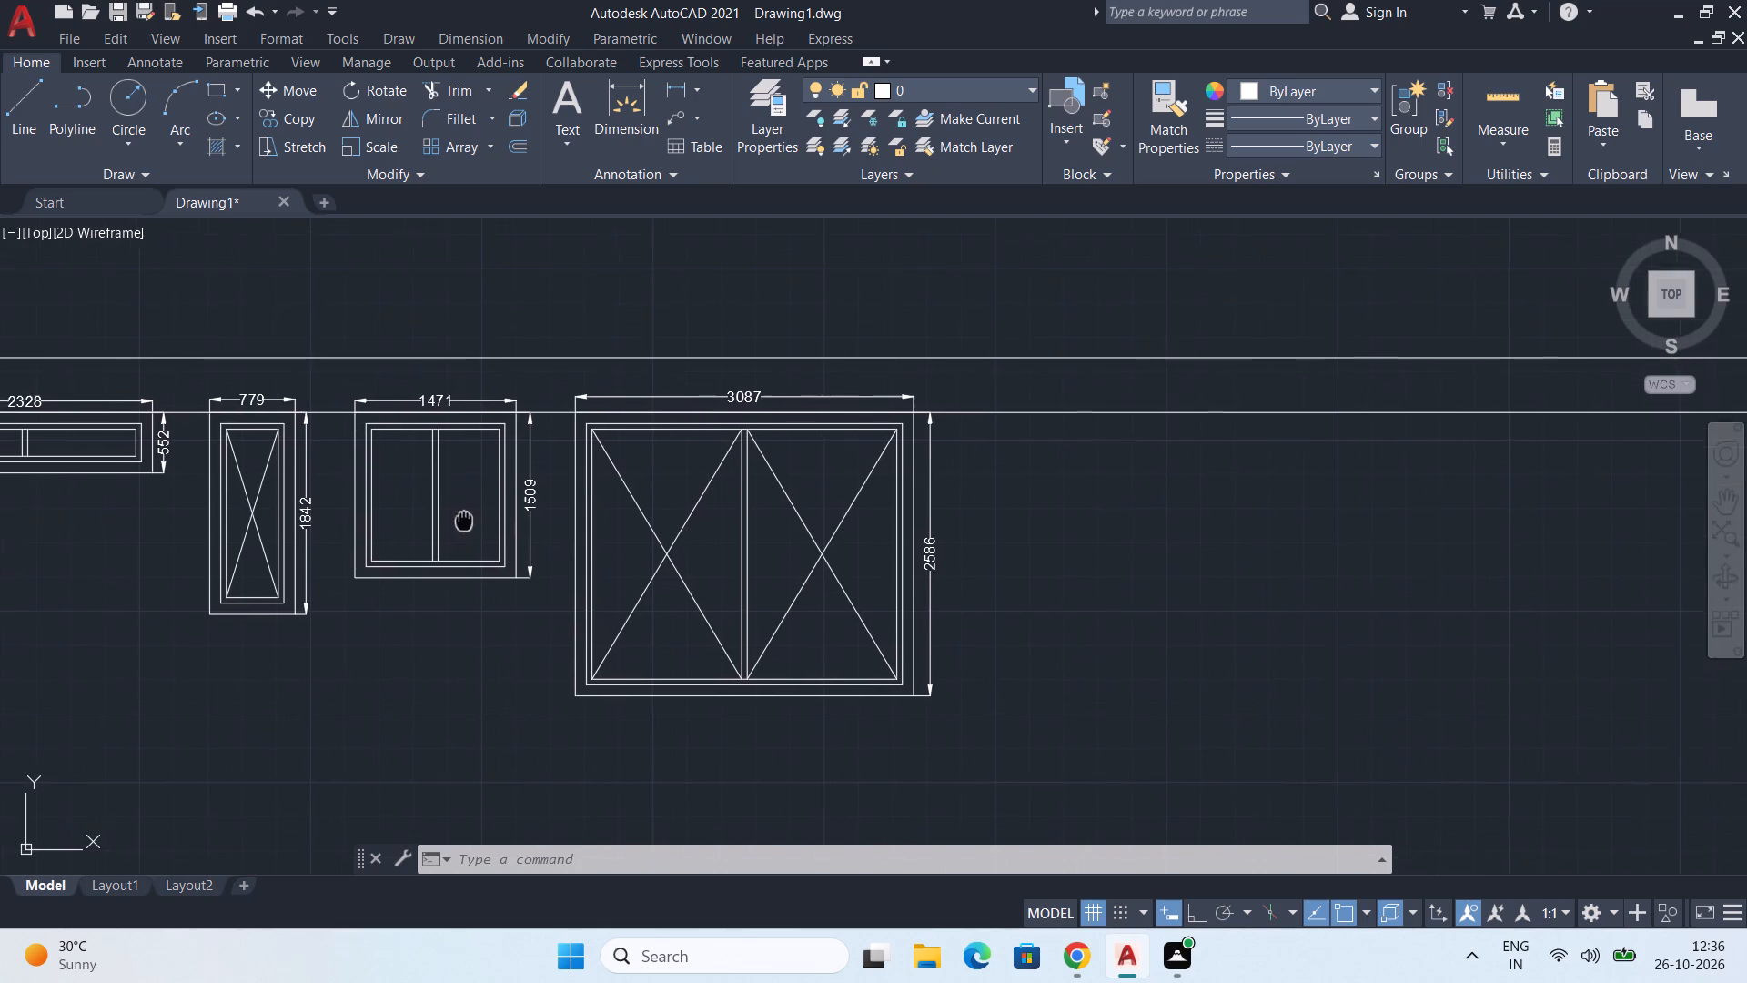
middle_click_drag(464, 519, 441, 523)
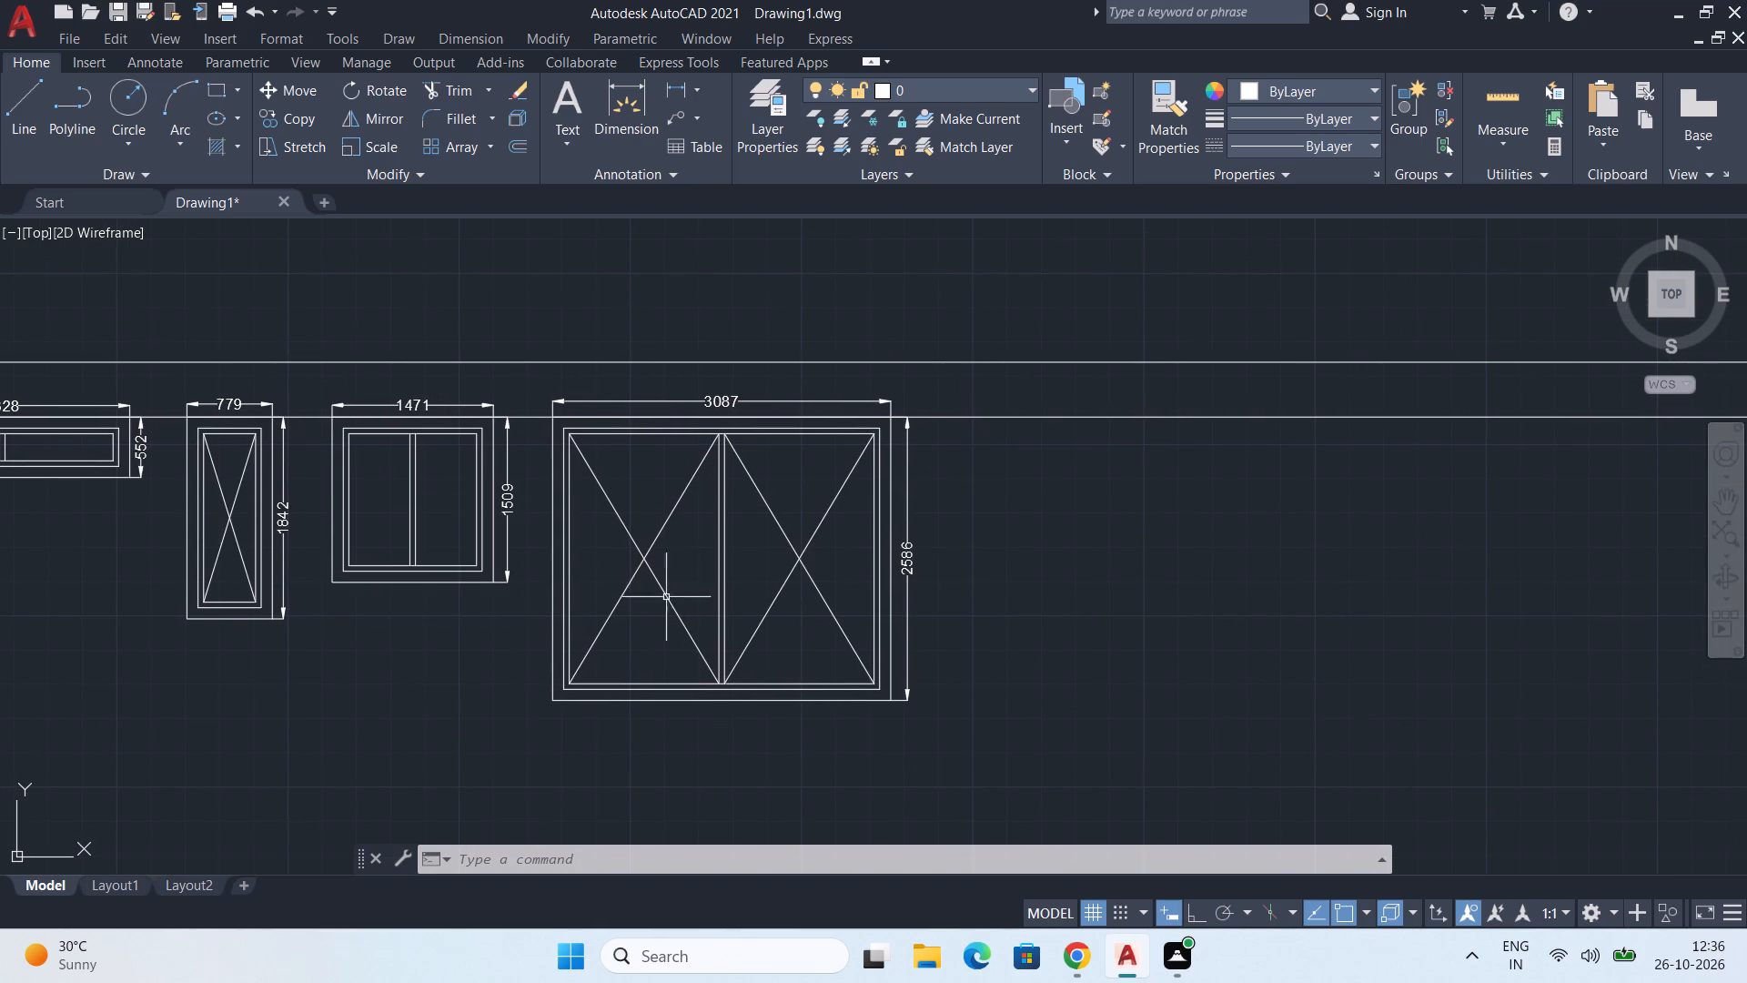
middle_click_drag(1063, 626, 894, 601)
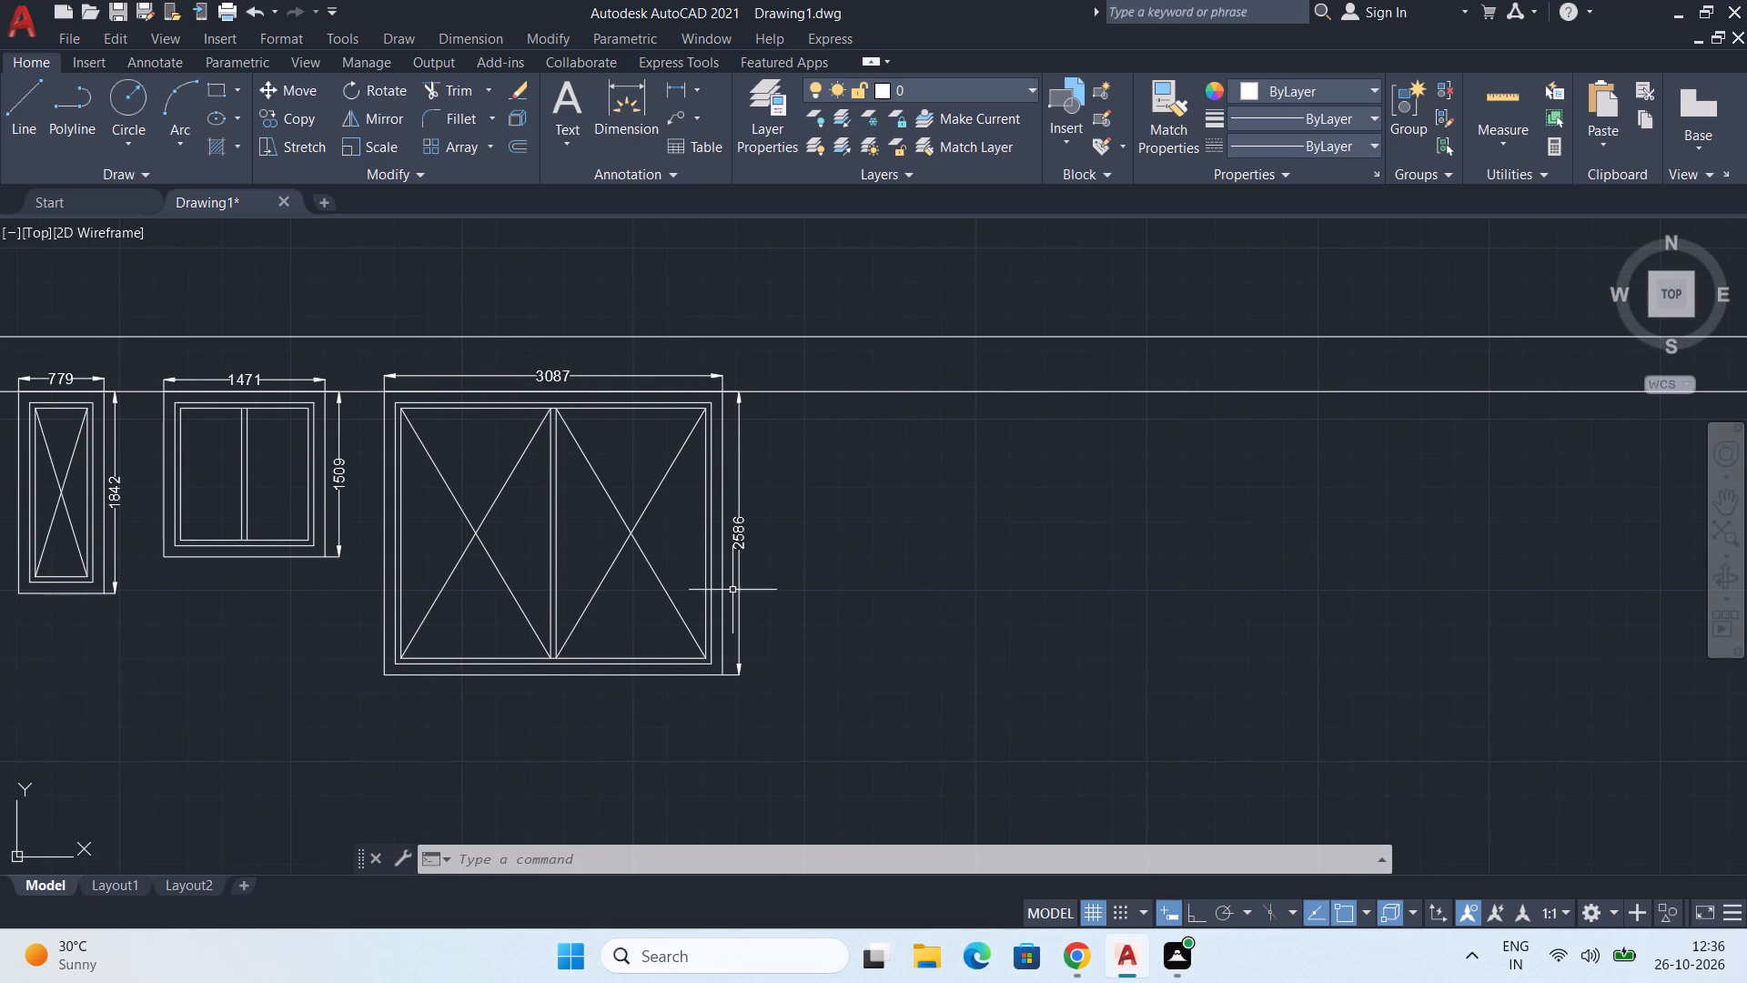
middle_click(730, 589)
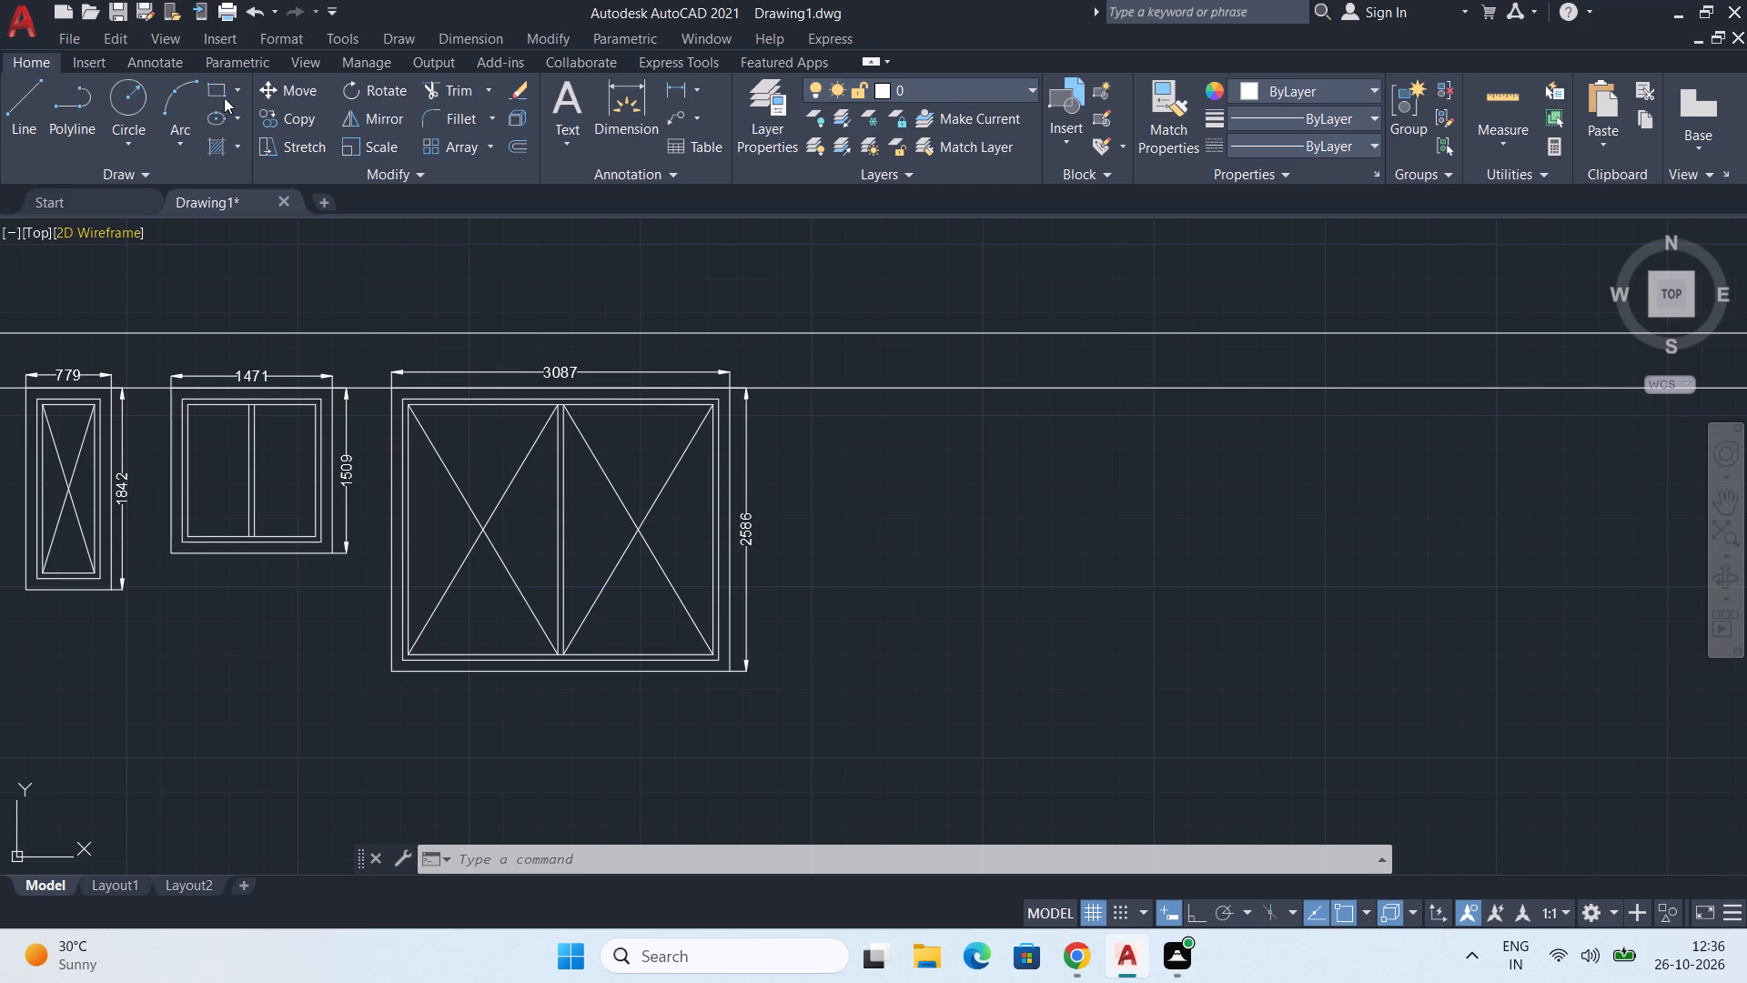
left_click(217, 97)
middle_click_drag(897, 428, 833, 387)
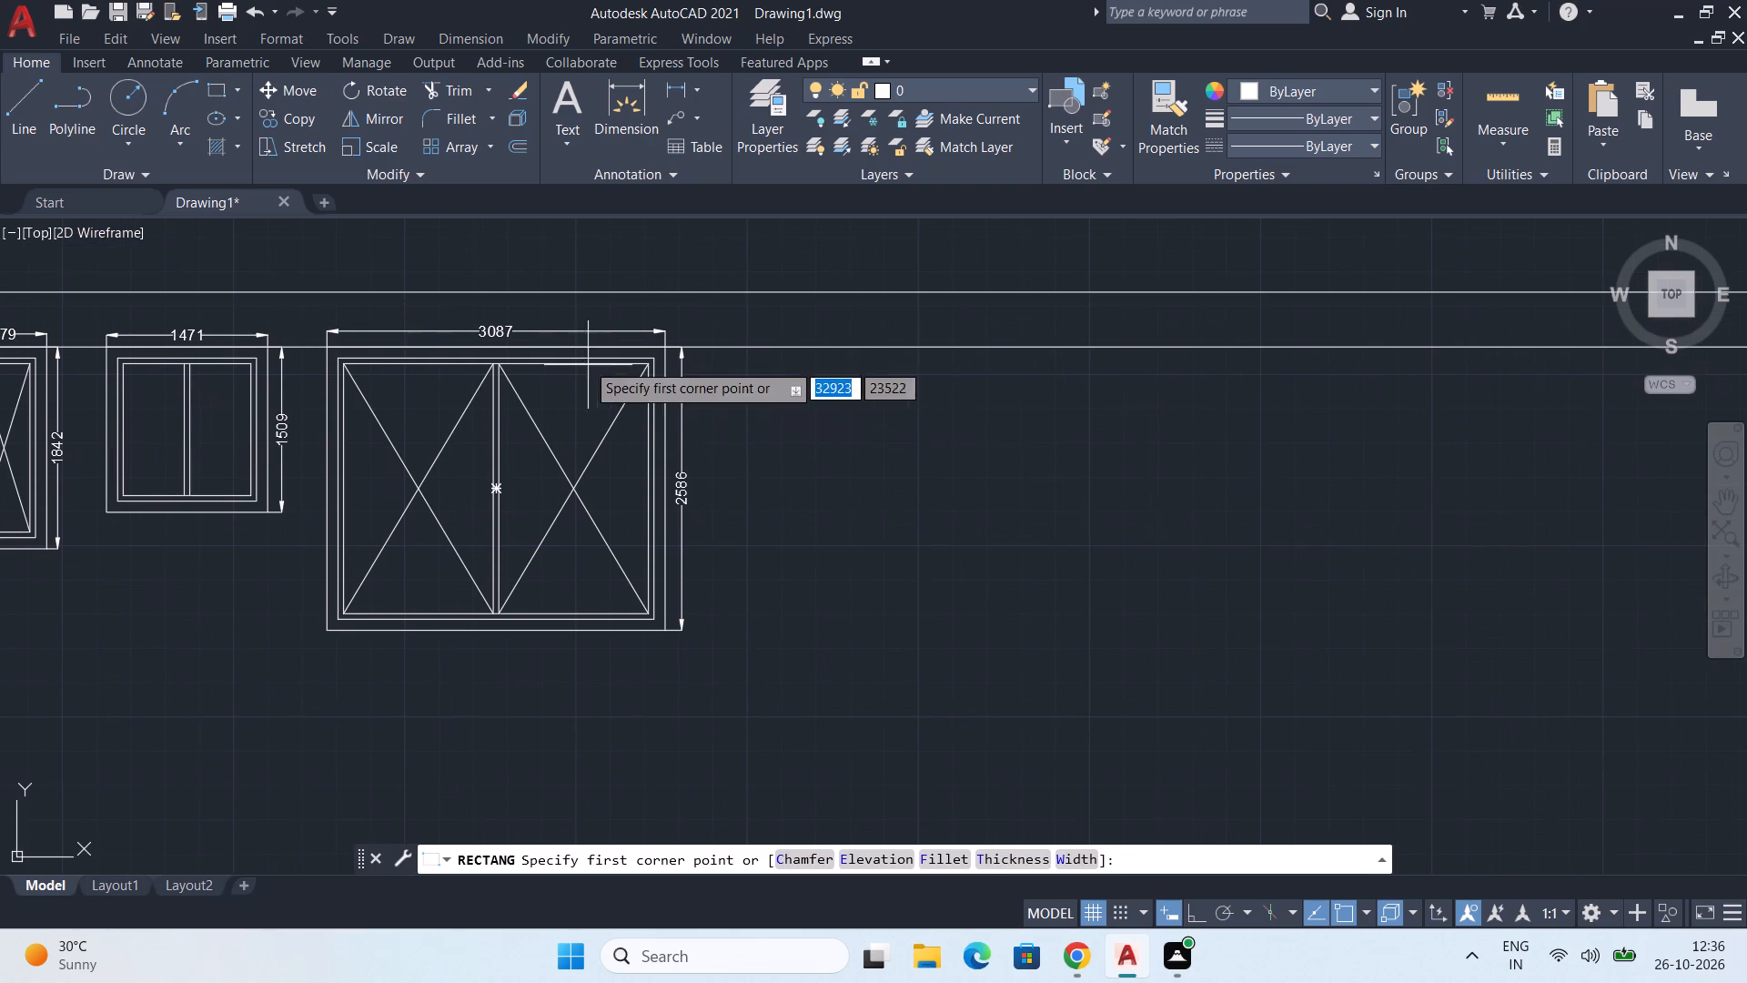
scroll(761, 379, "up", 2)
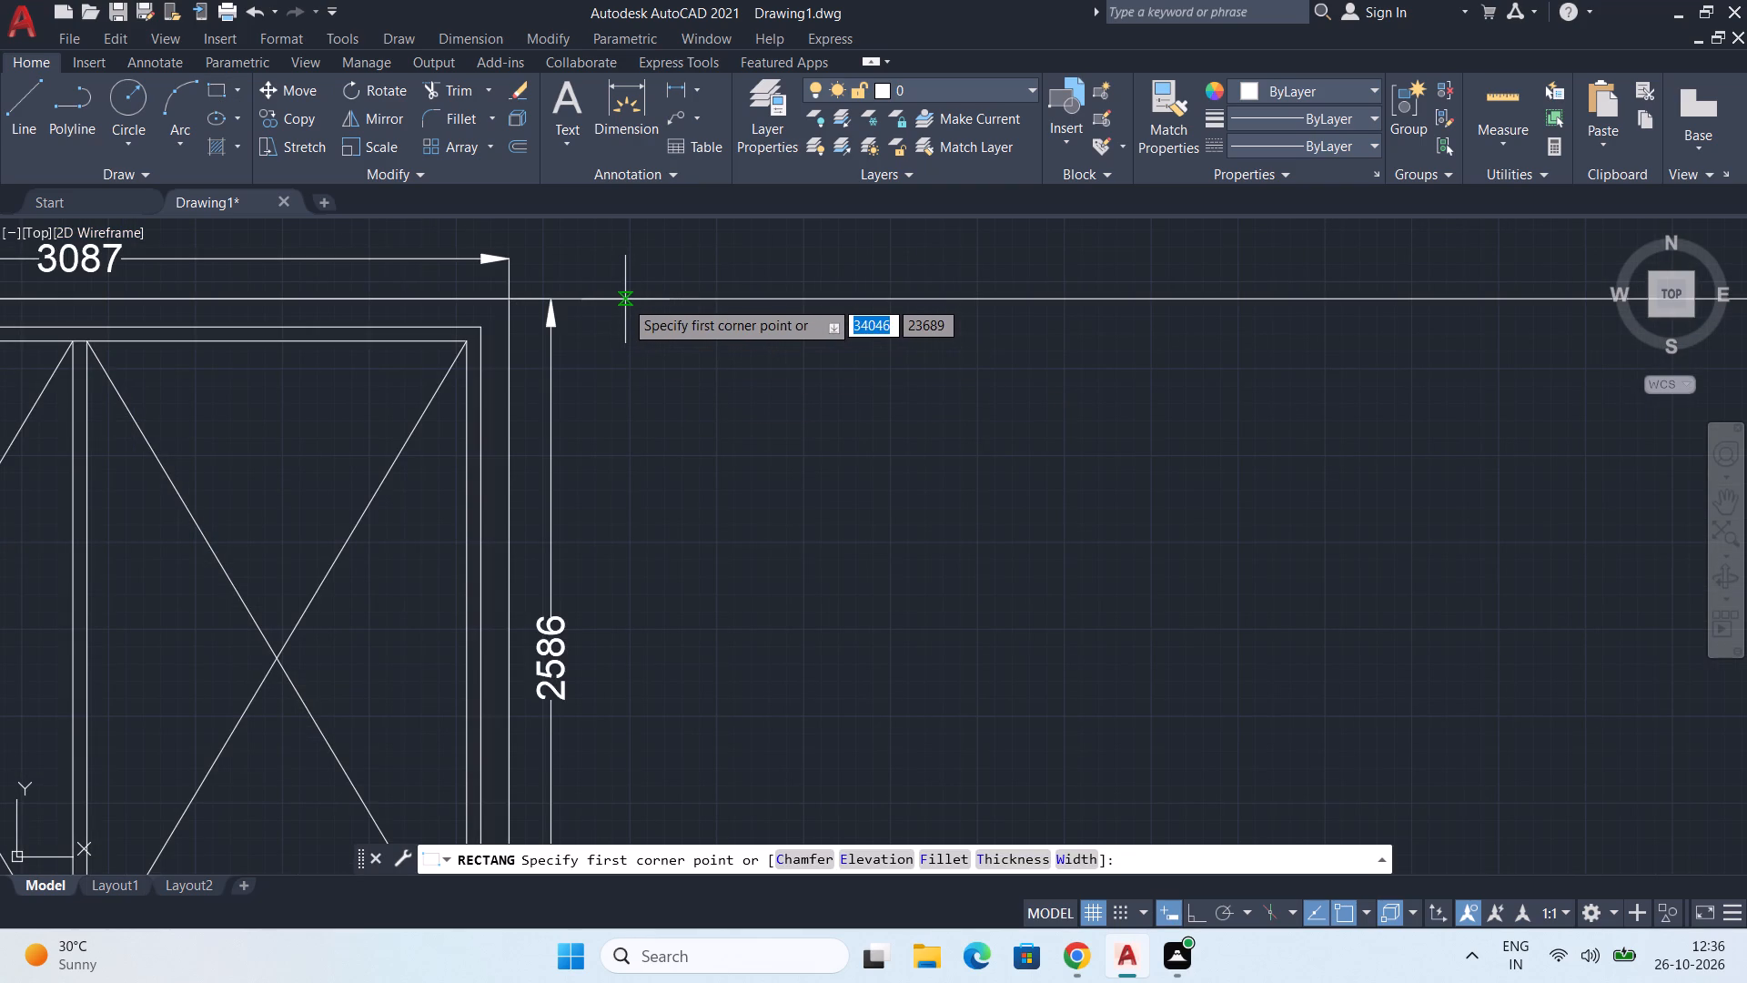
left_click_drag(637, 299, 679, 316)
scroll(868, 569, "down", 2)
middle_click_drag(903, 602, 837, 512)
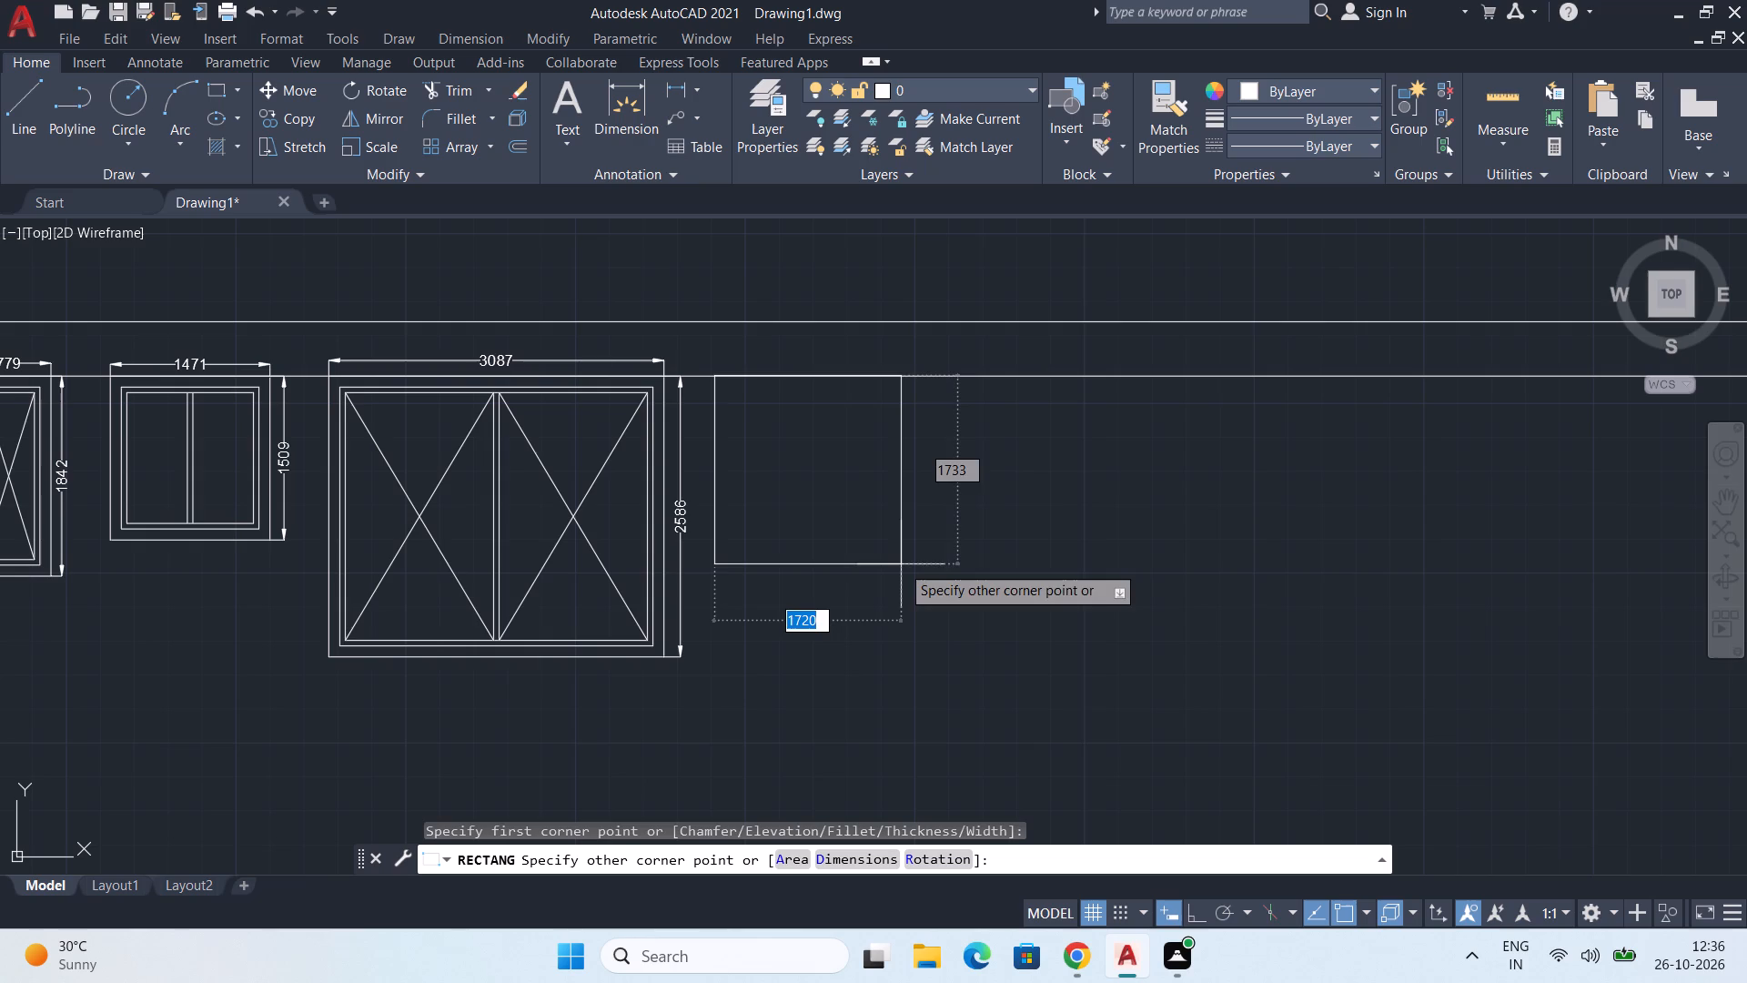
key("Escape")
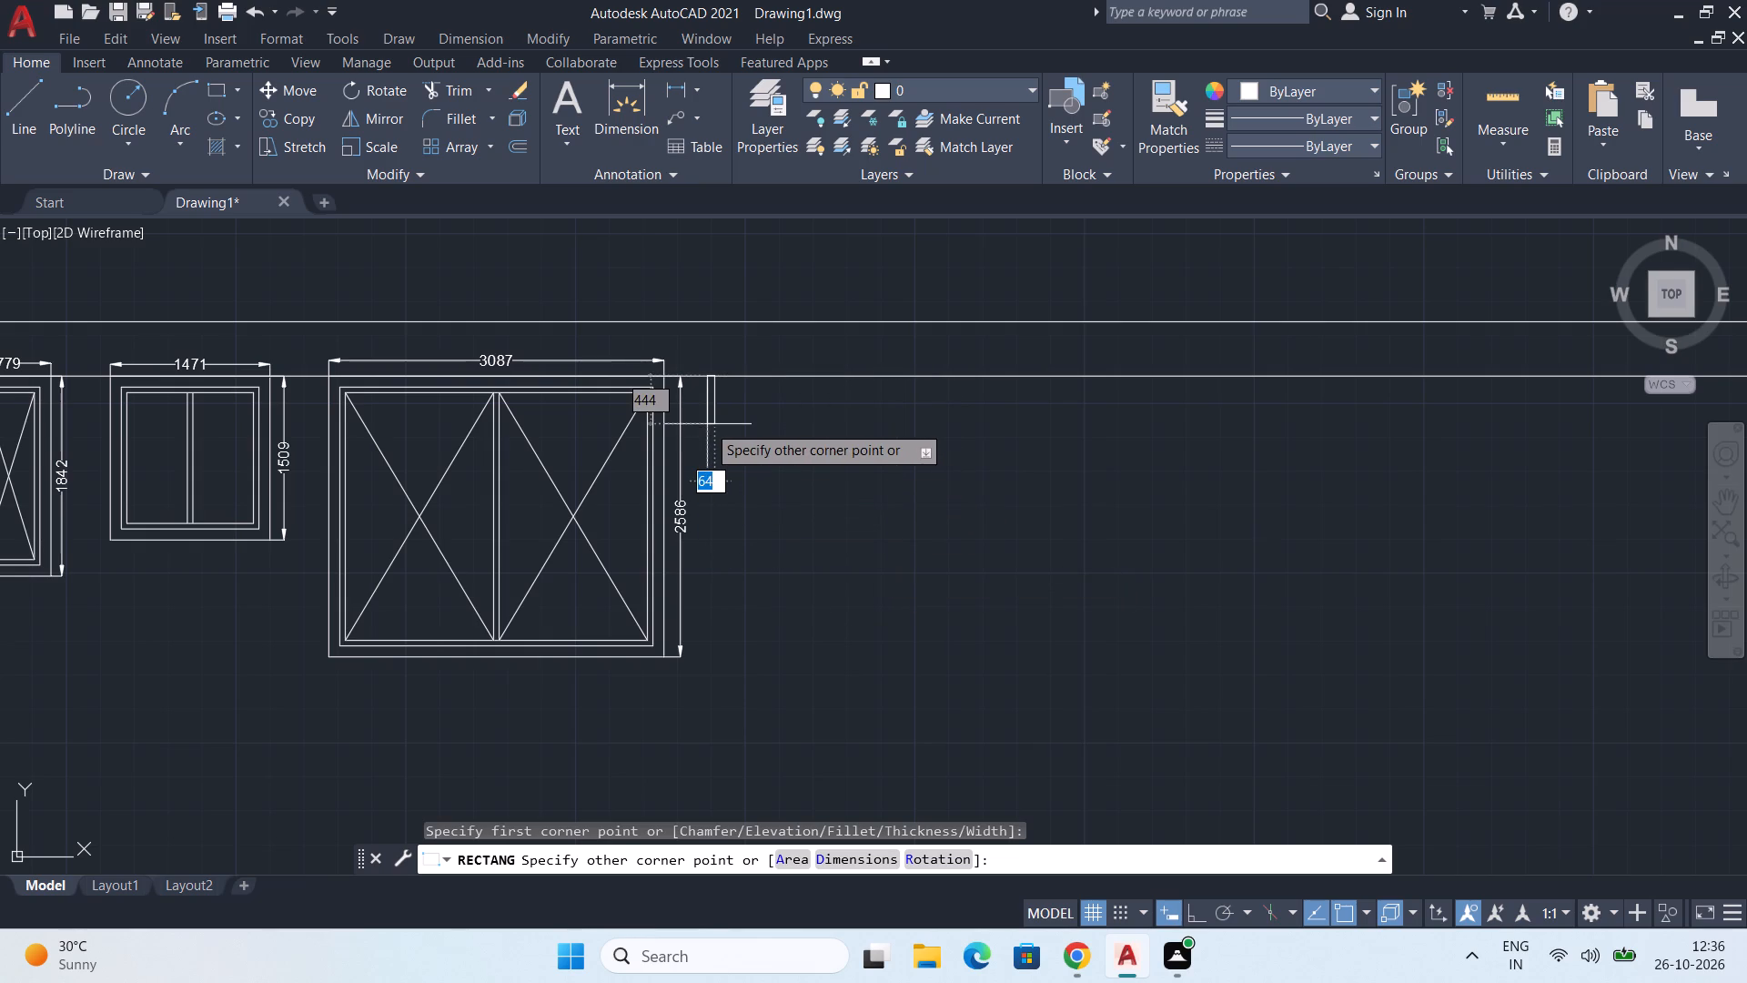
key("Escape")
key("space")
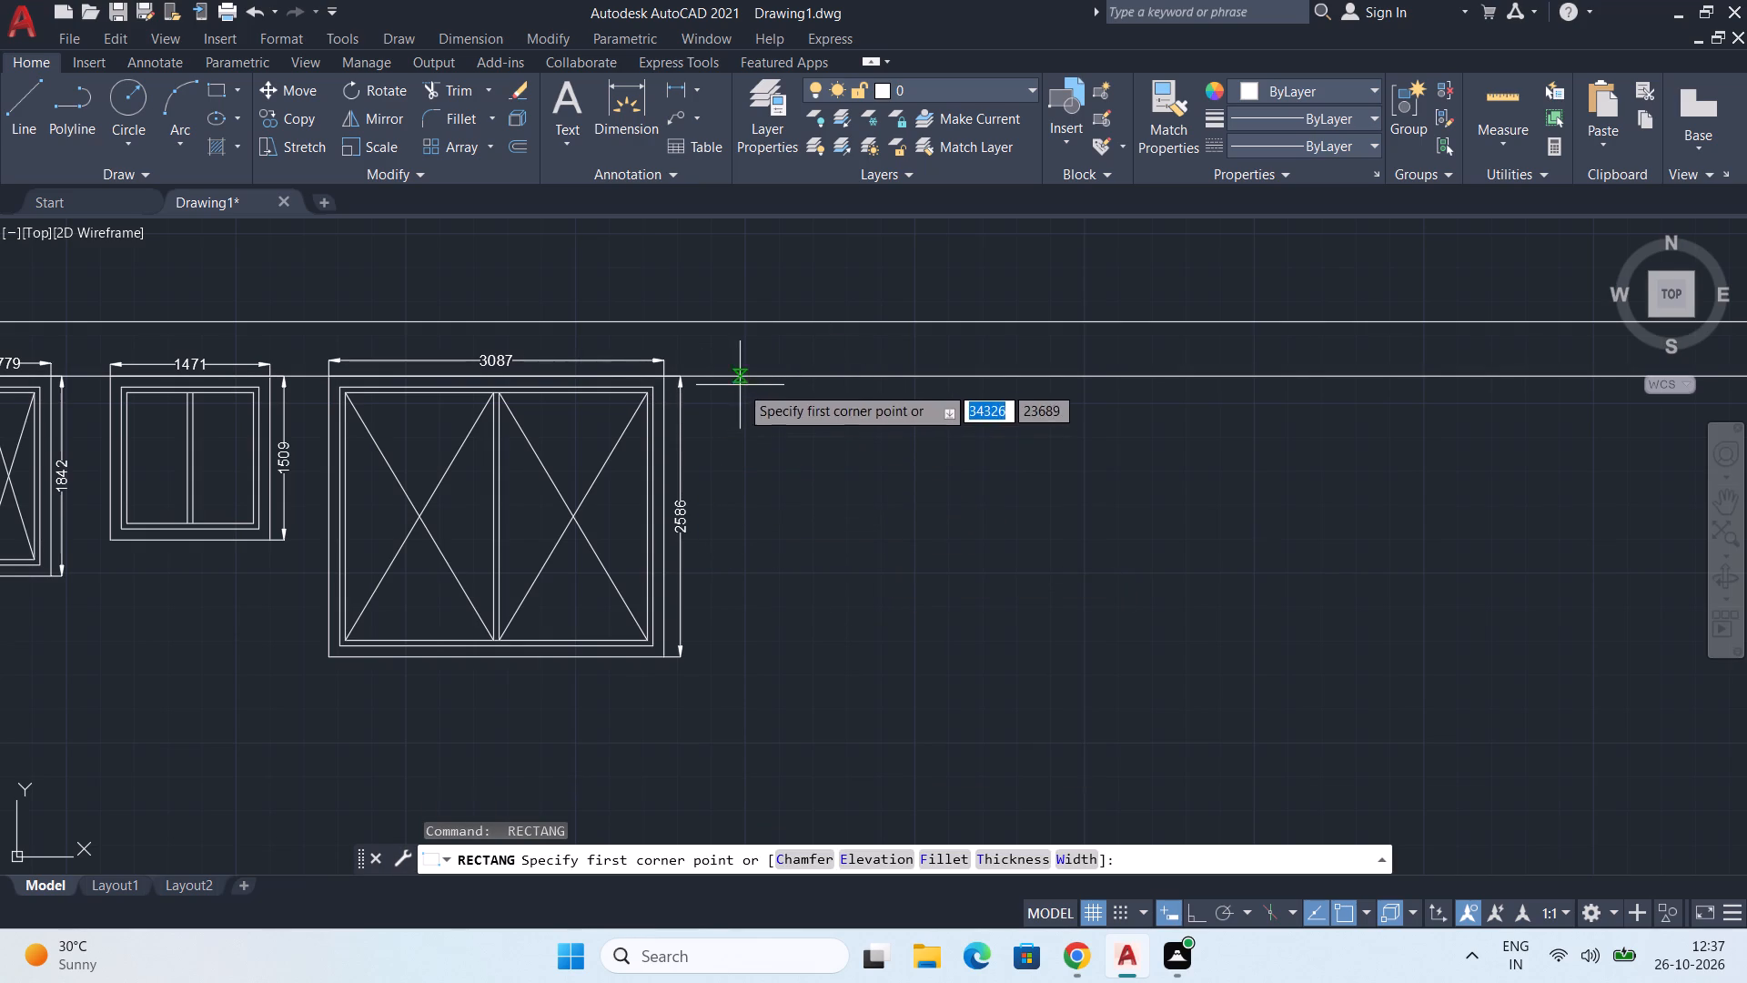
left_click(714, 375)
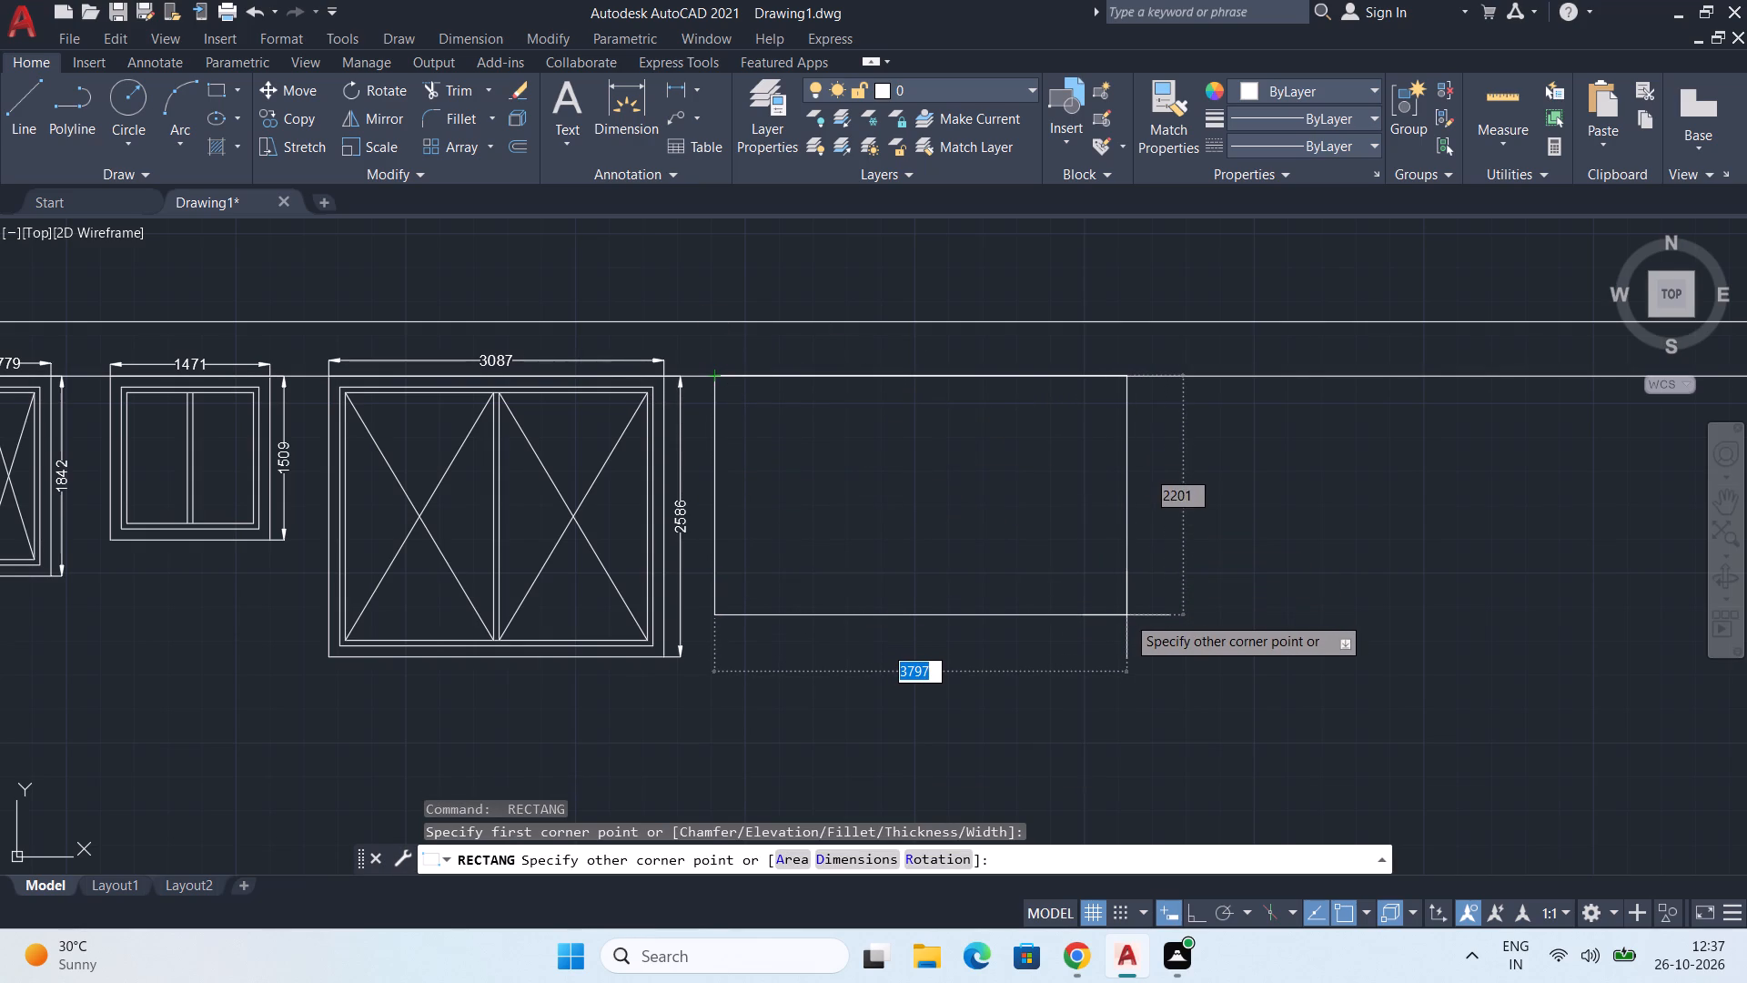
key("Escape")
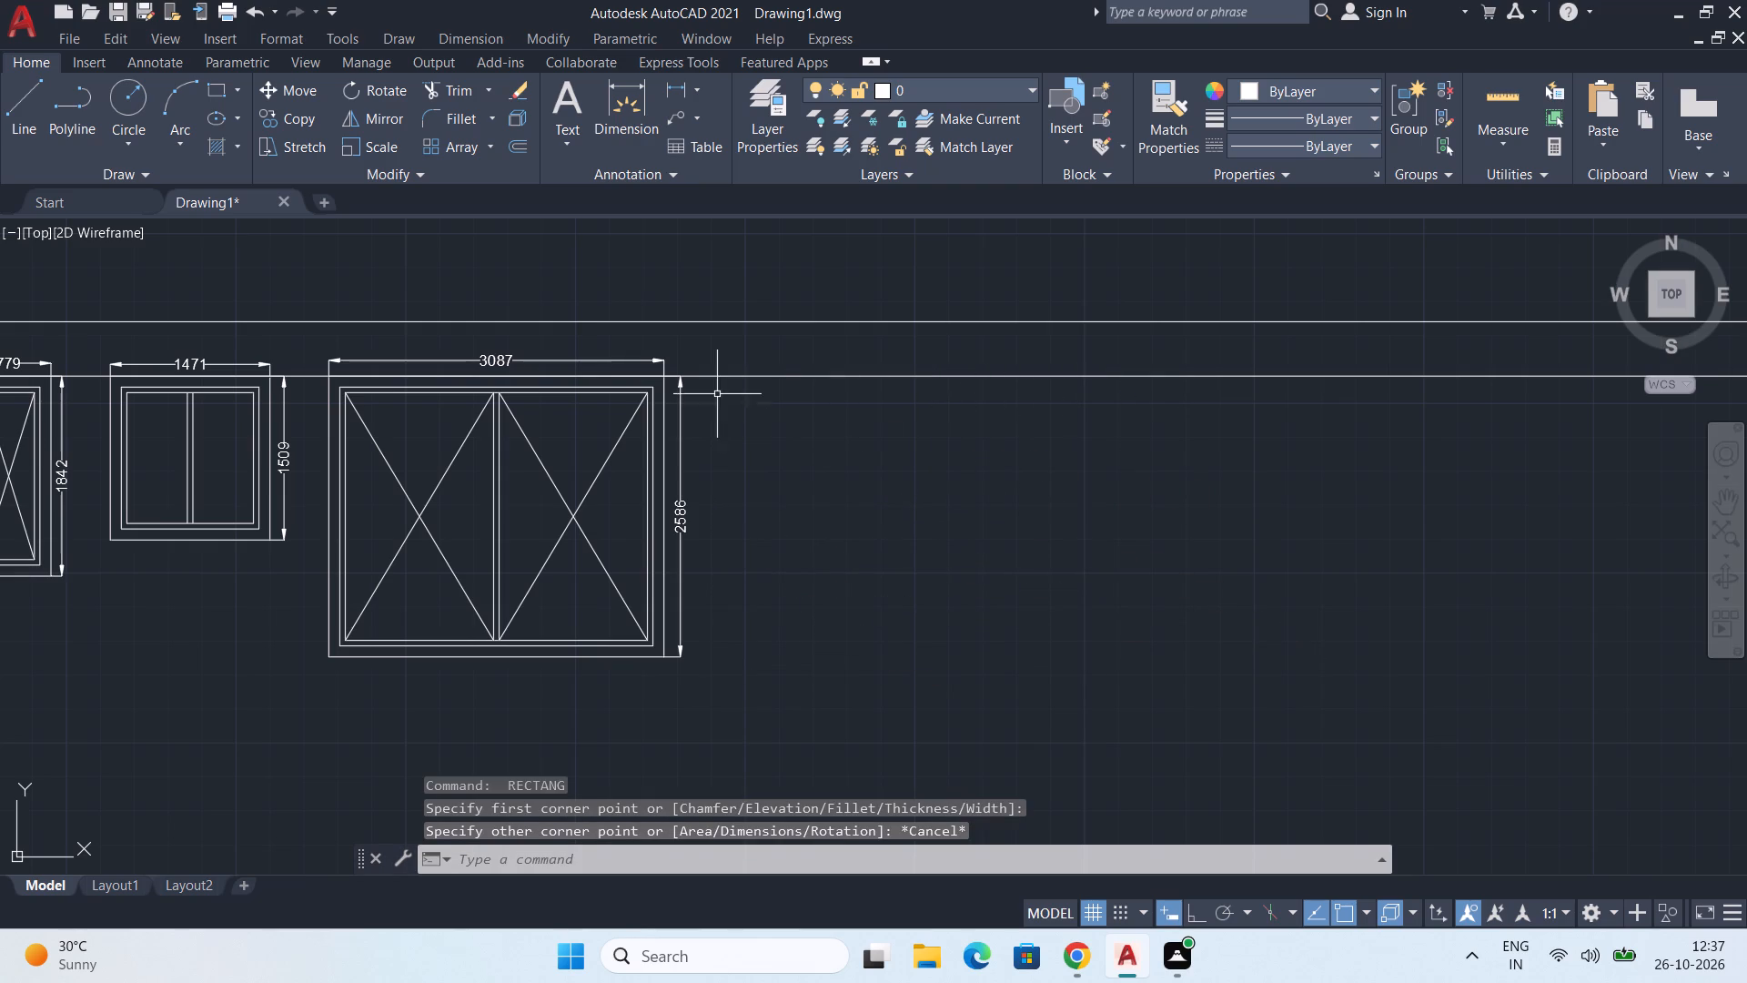
Draw a rectangle 1138 mm wide and 601 mm high, hanging from the lower long line beyond the 2586 dimension.
key("space")
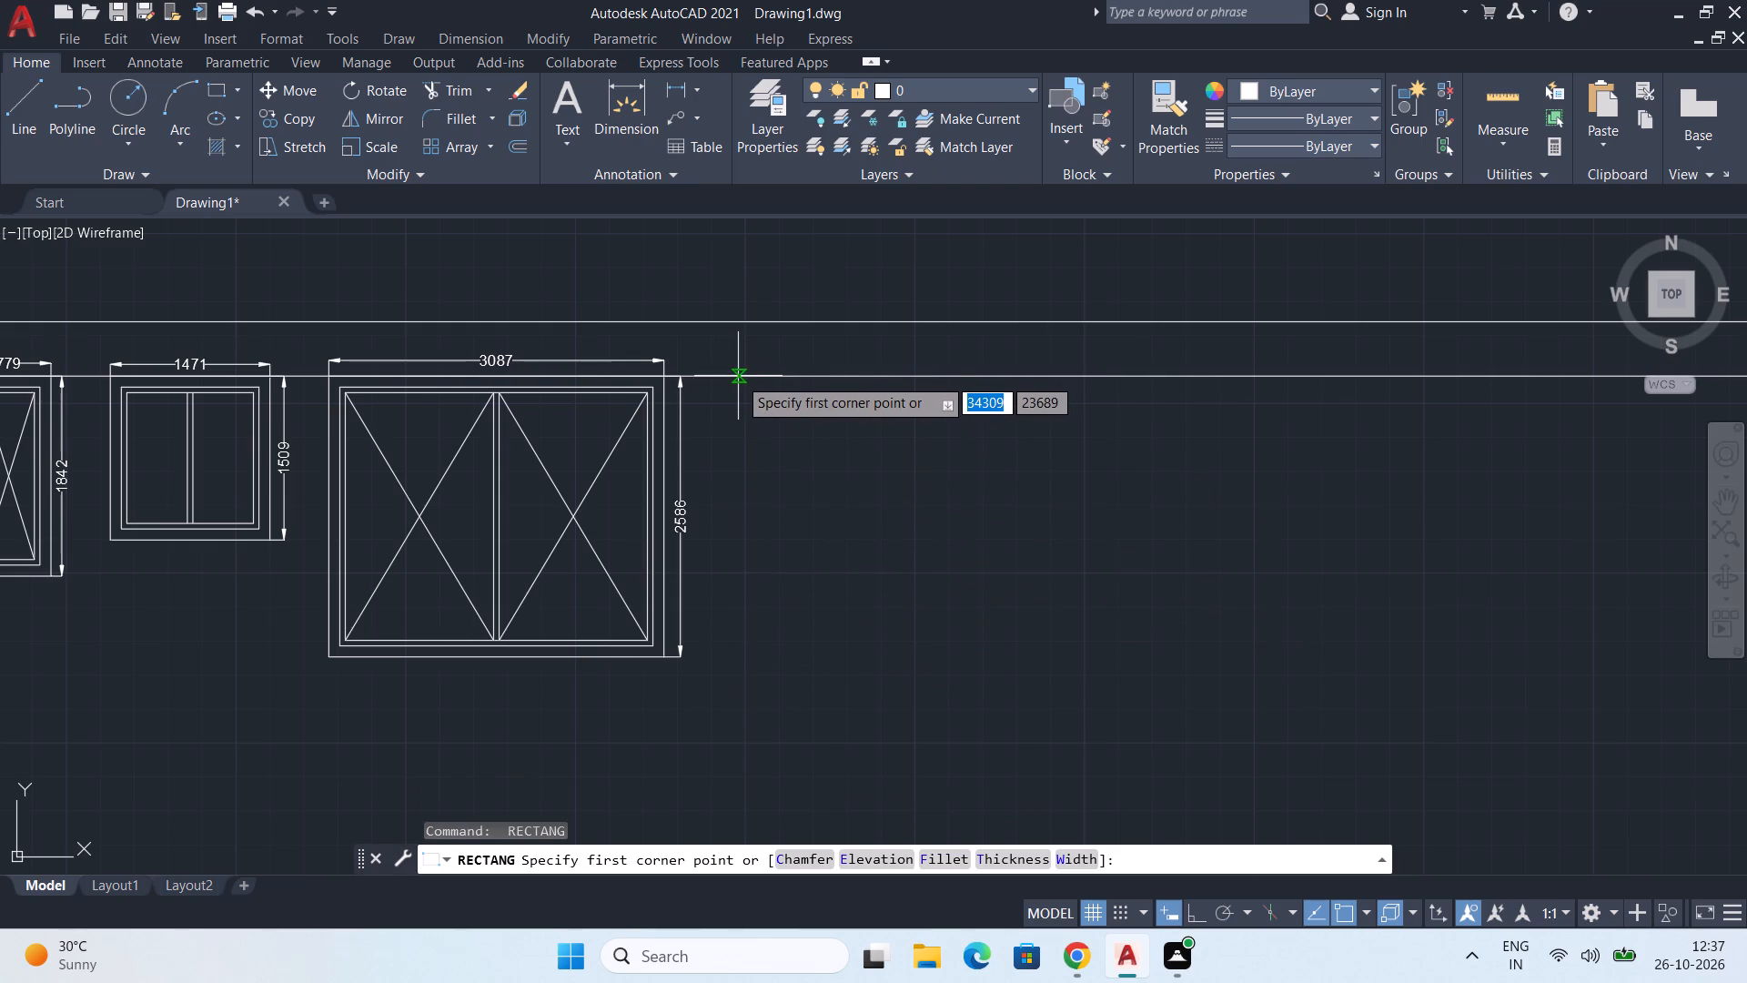
left_click_drag(735, 377, 756, 388)
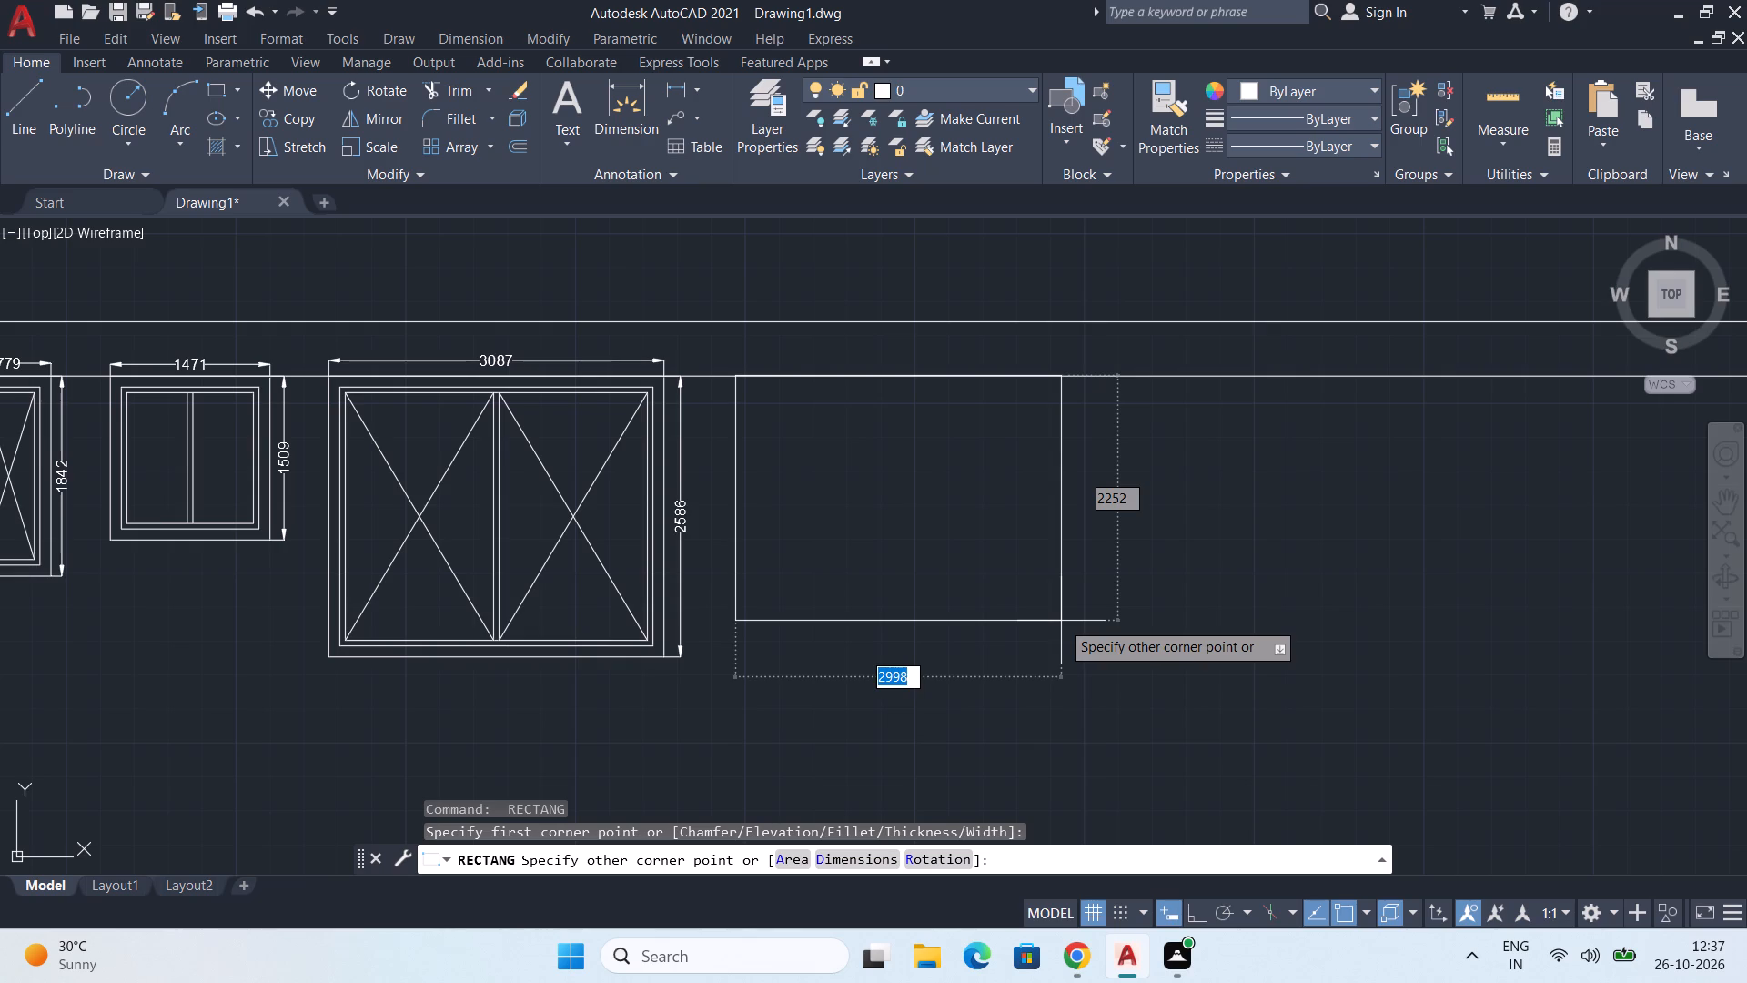
type("11")
type("38")
key("Tab")
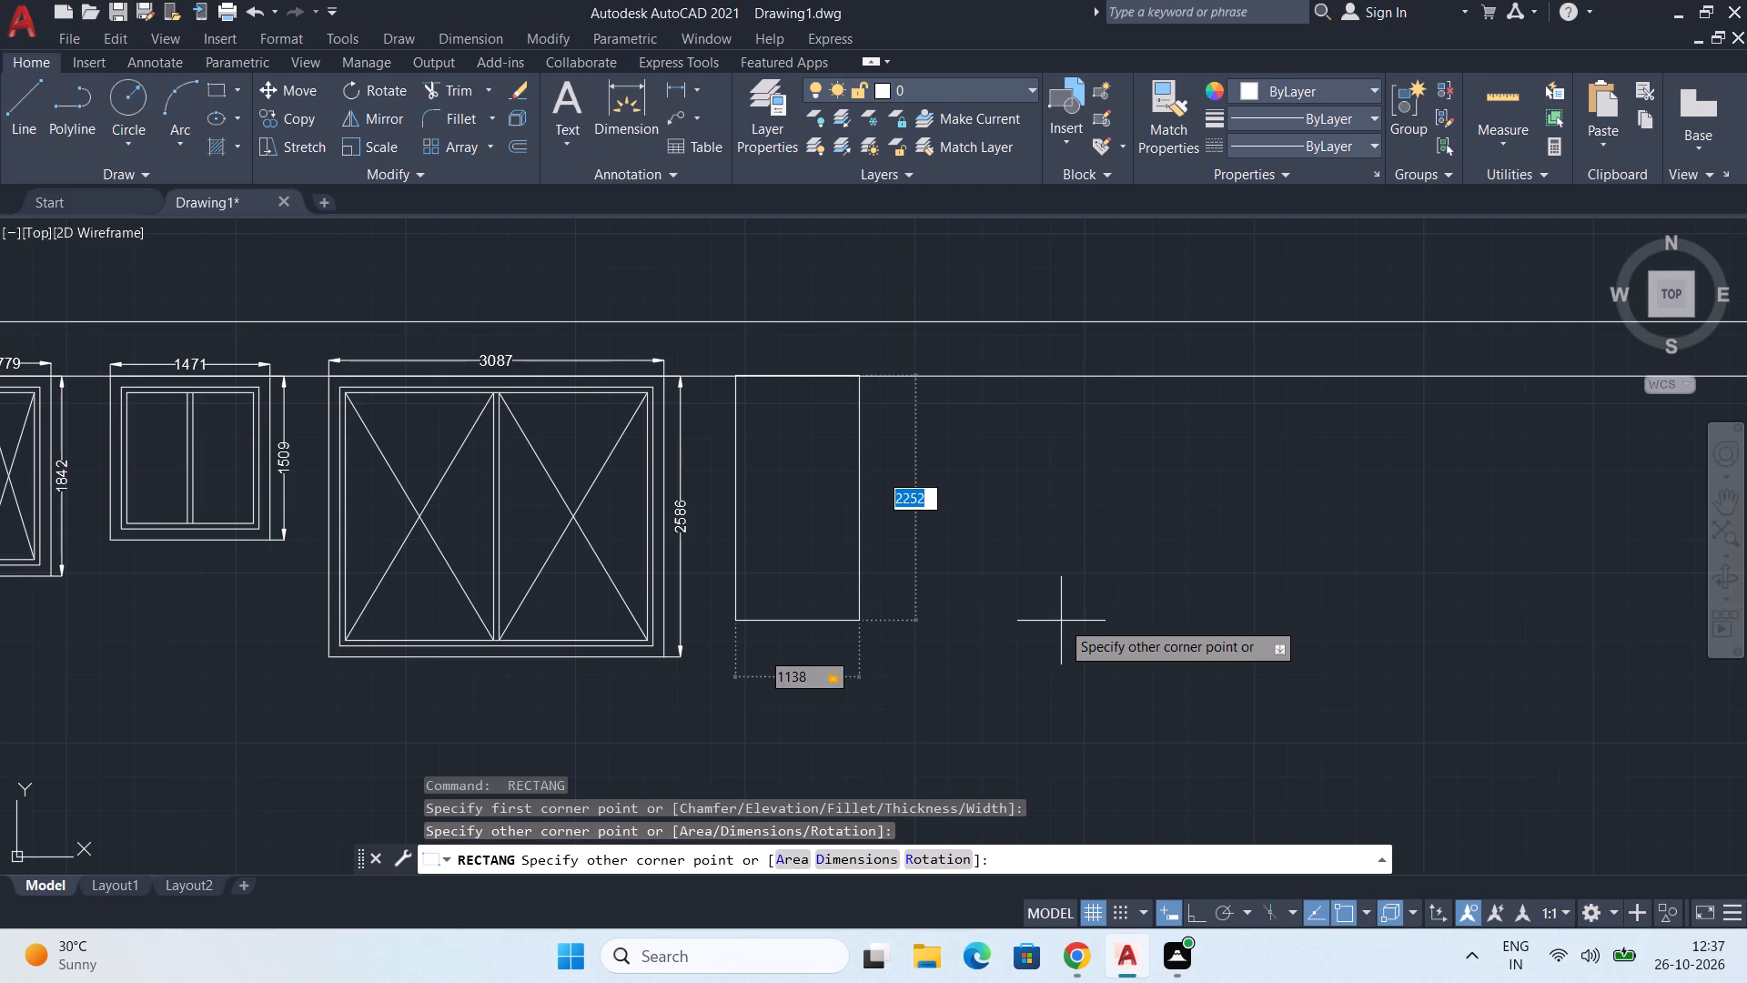
type("601")
key("Return")
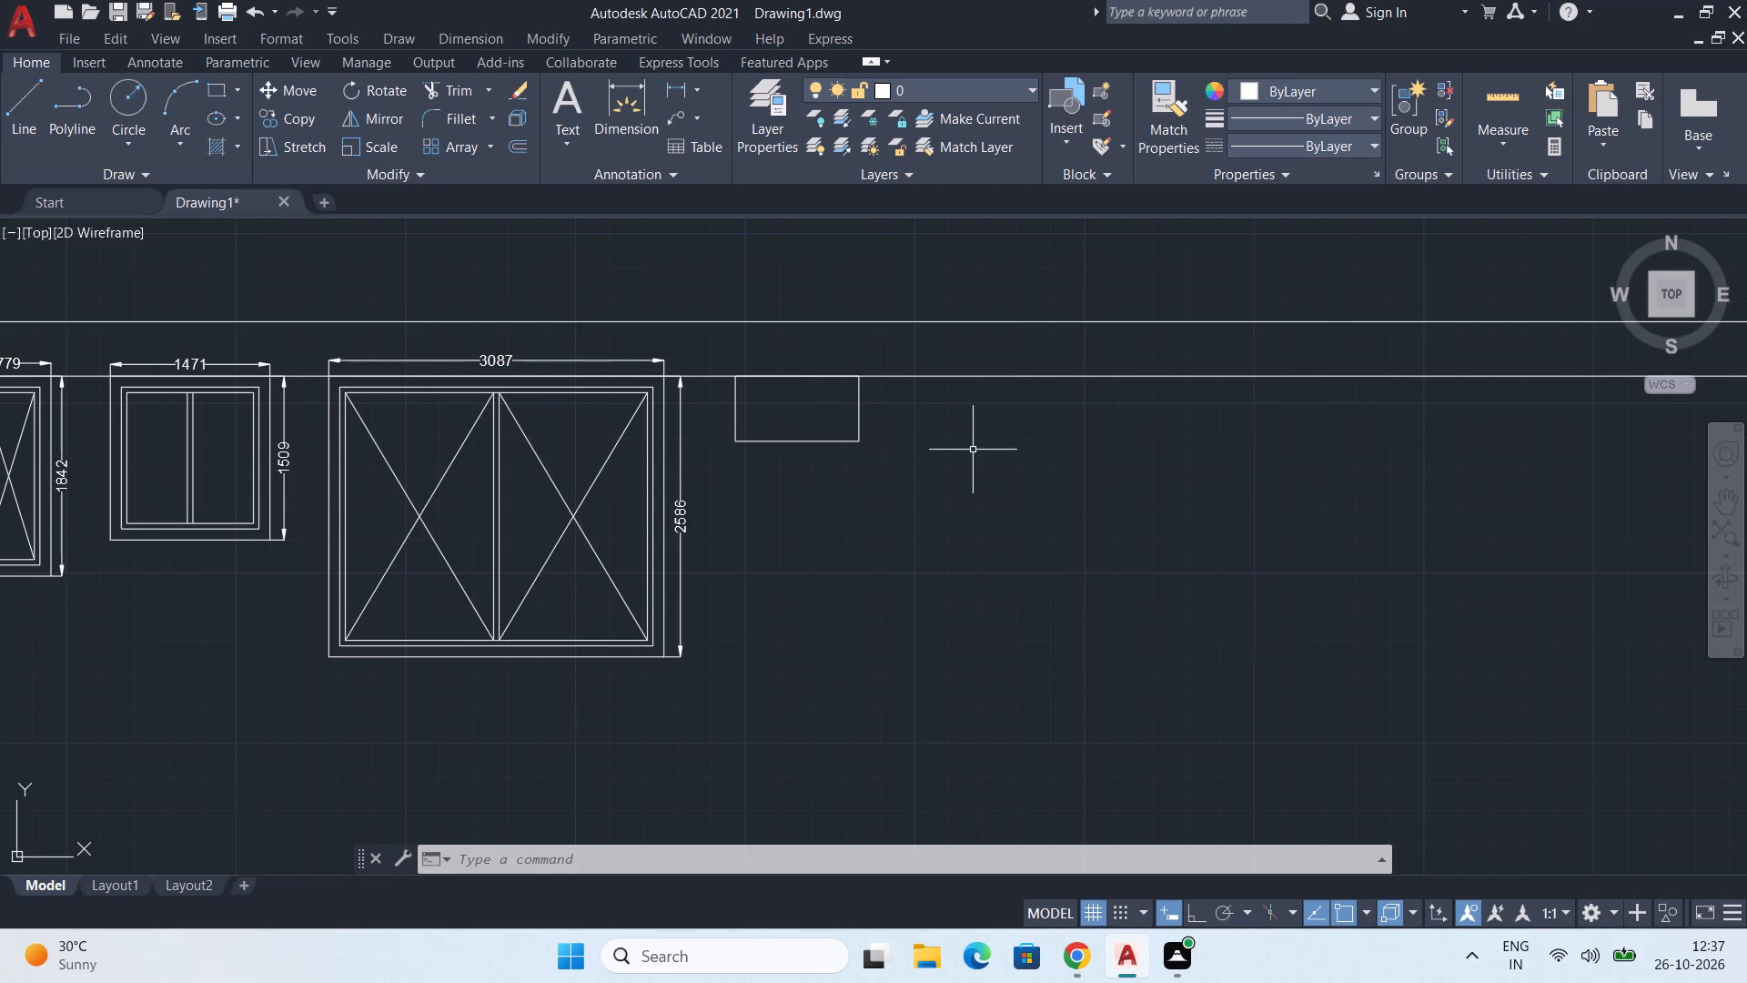
Offset the new 1138x601 mm rectangle inward by 101.6 mm.
scroll(707, 376, "up", 2)
middle_click_drag(945, 497, 903, 512)
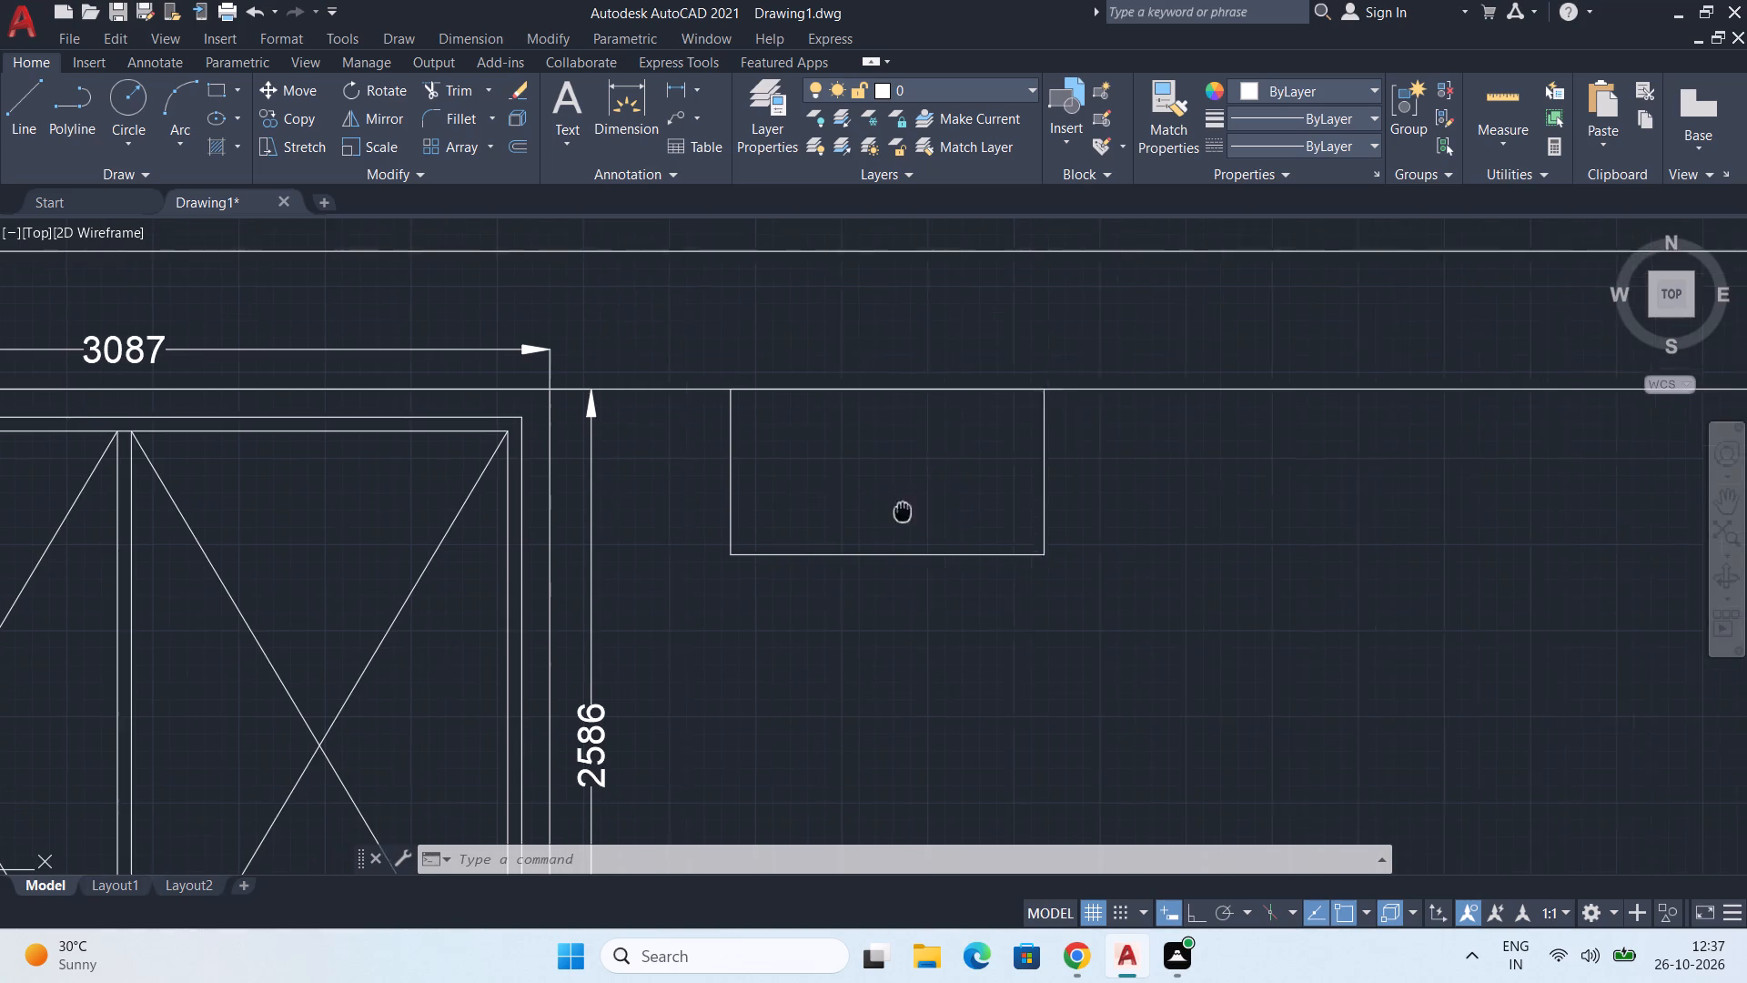
middle_click_drag(903, 512, 664, 549)
scroll(652, 546, "down", 1)
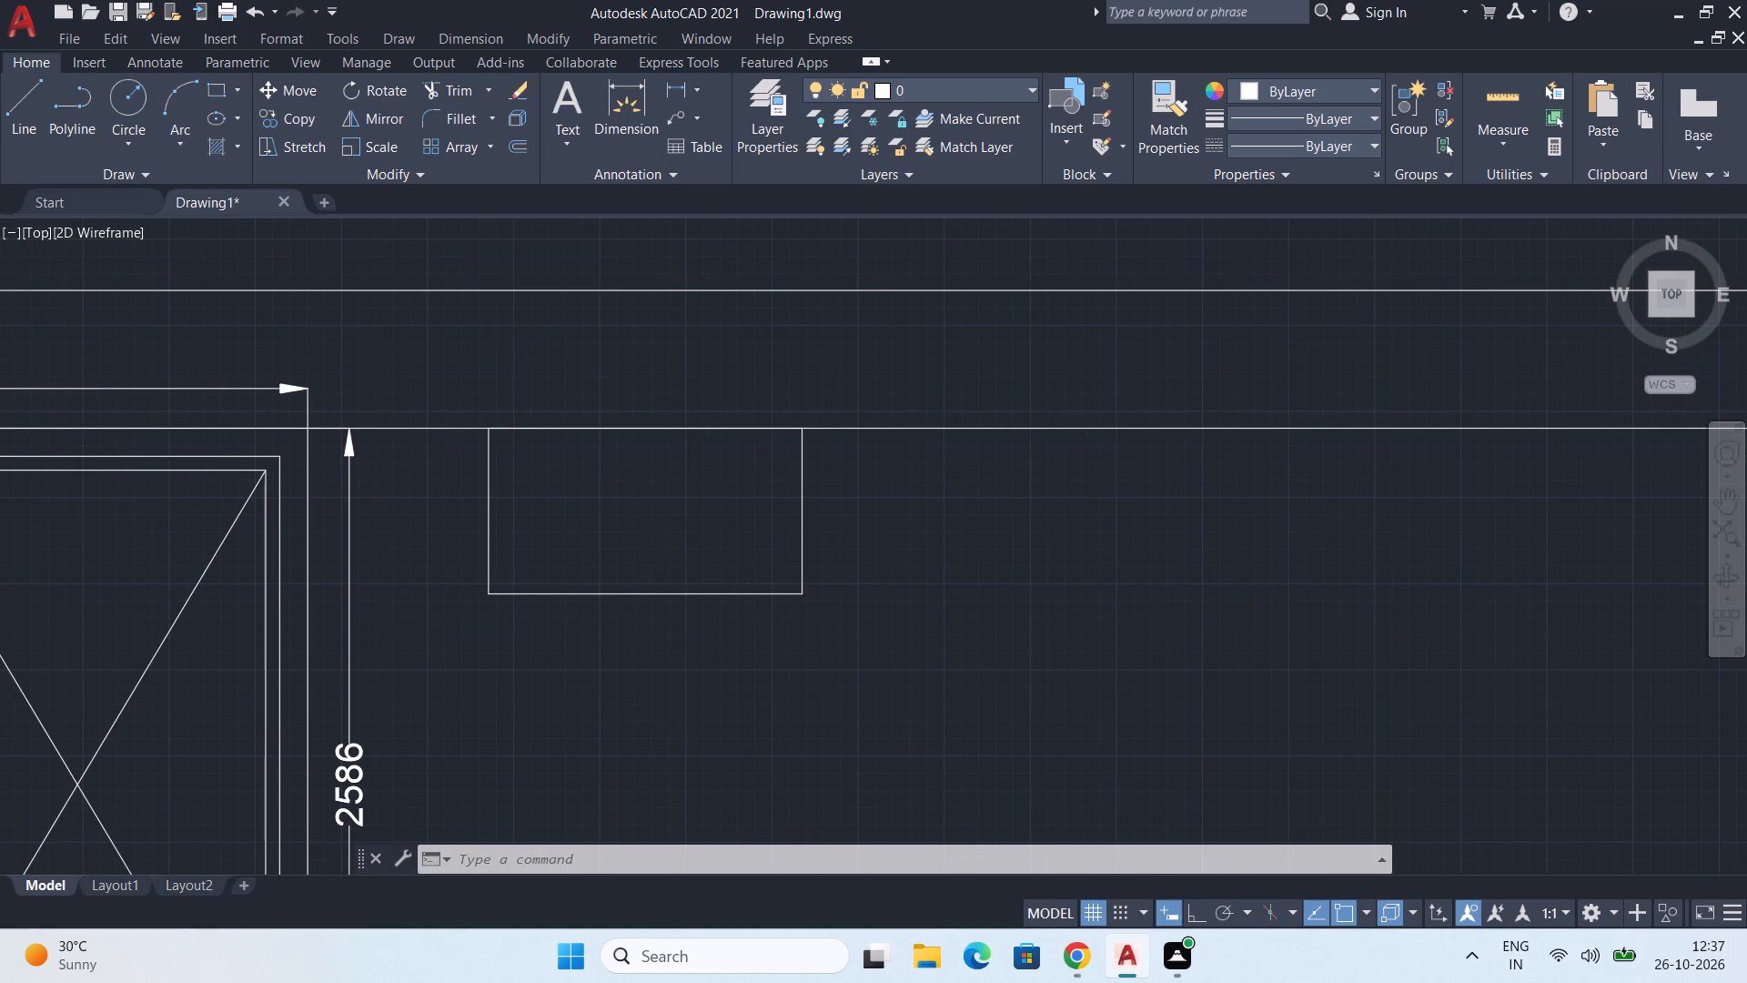
type("OFF")
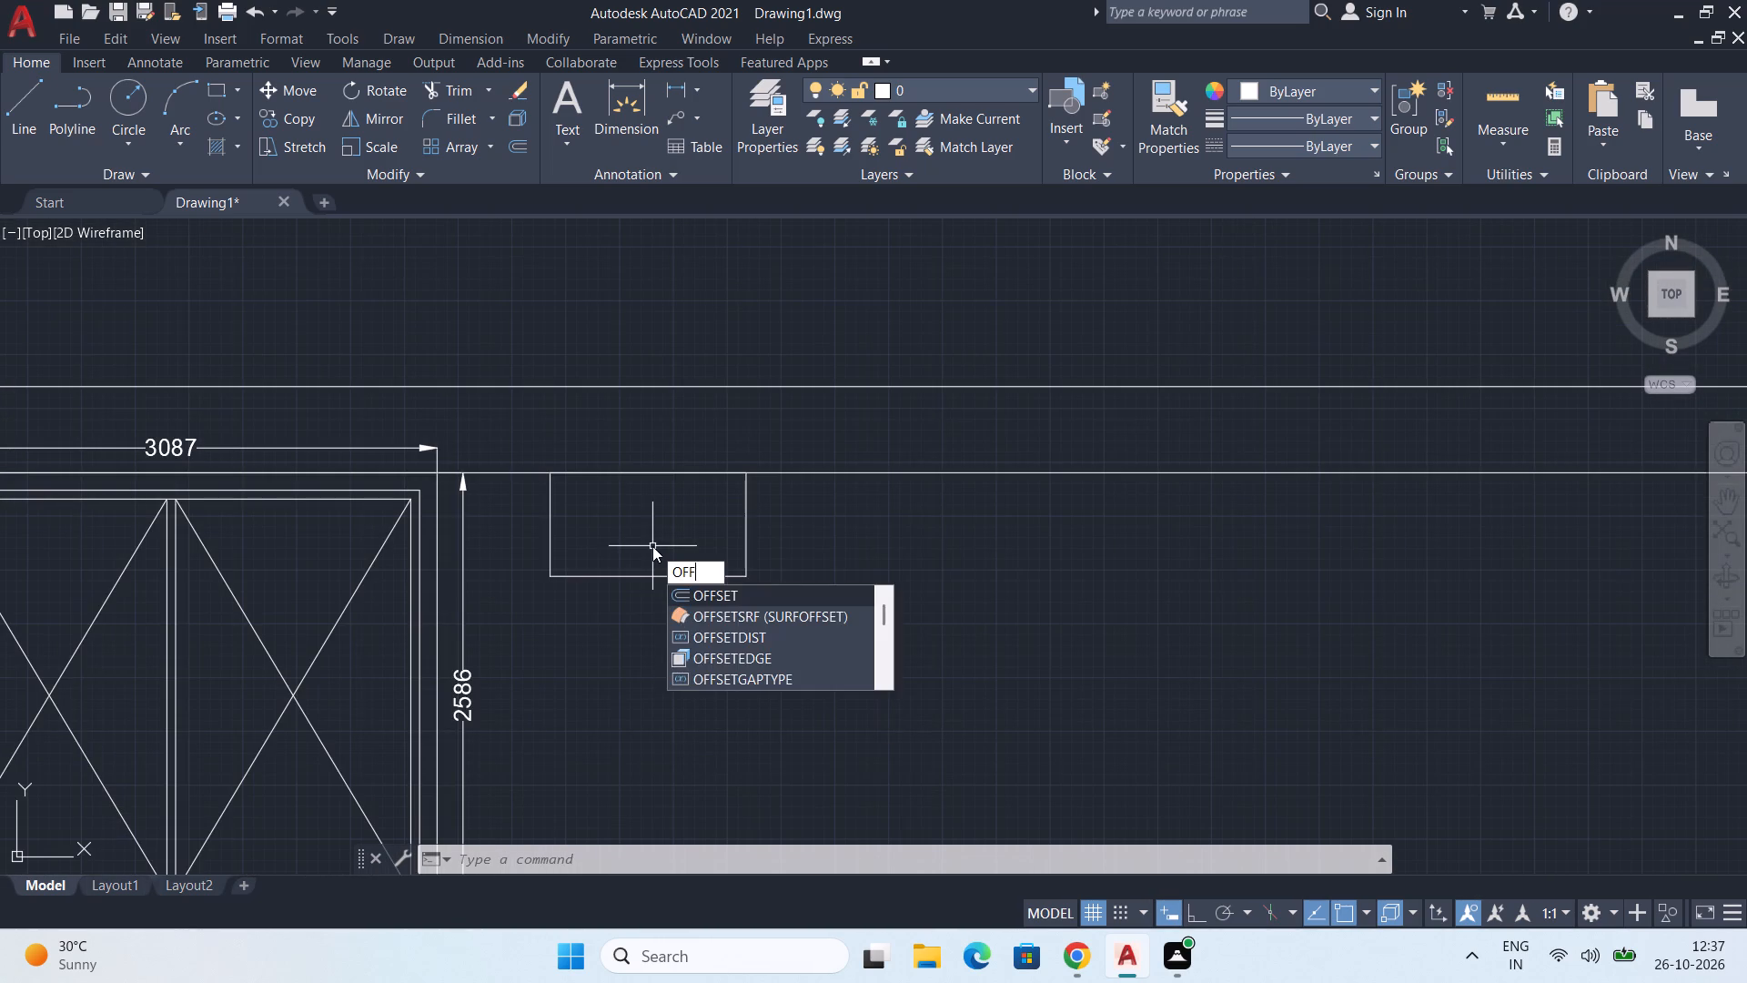
key("Return")
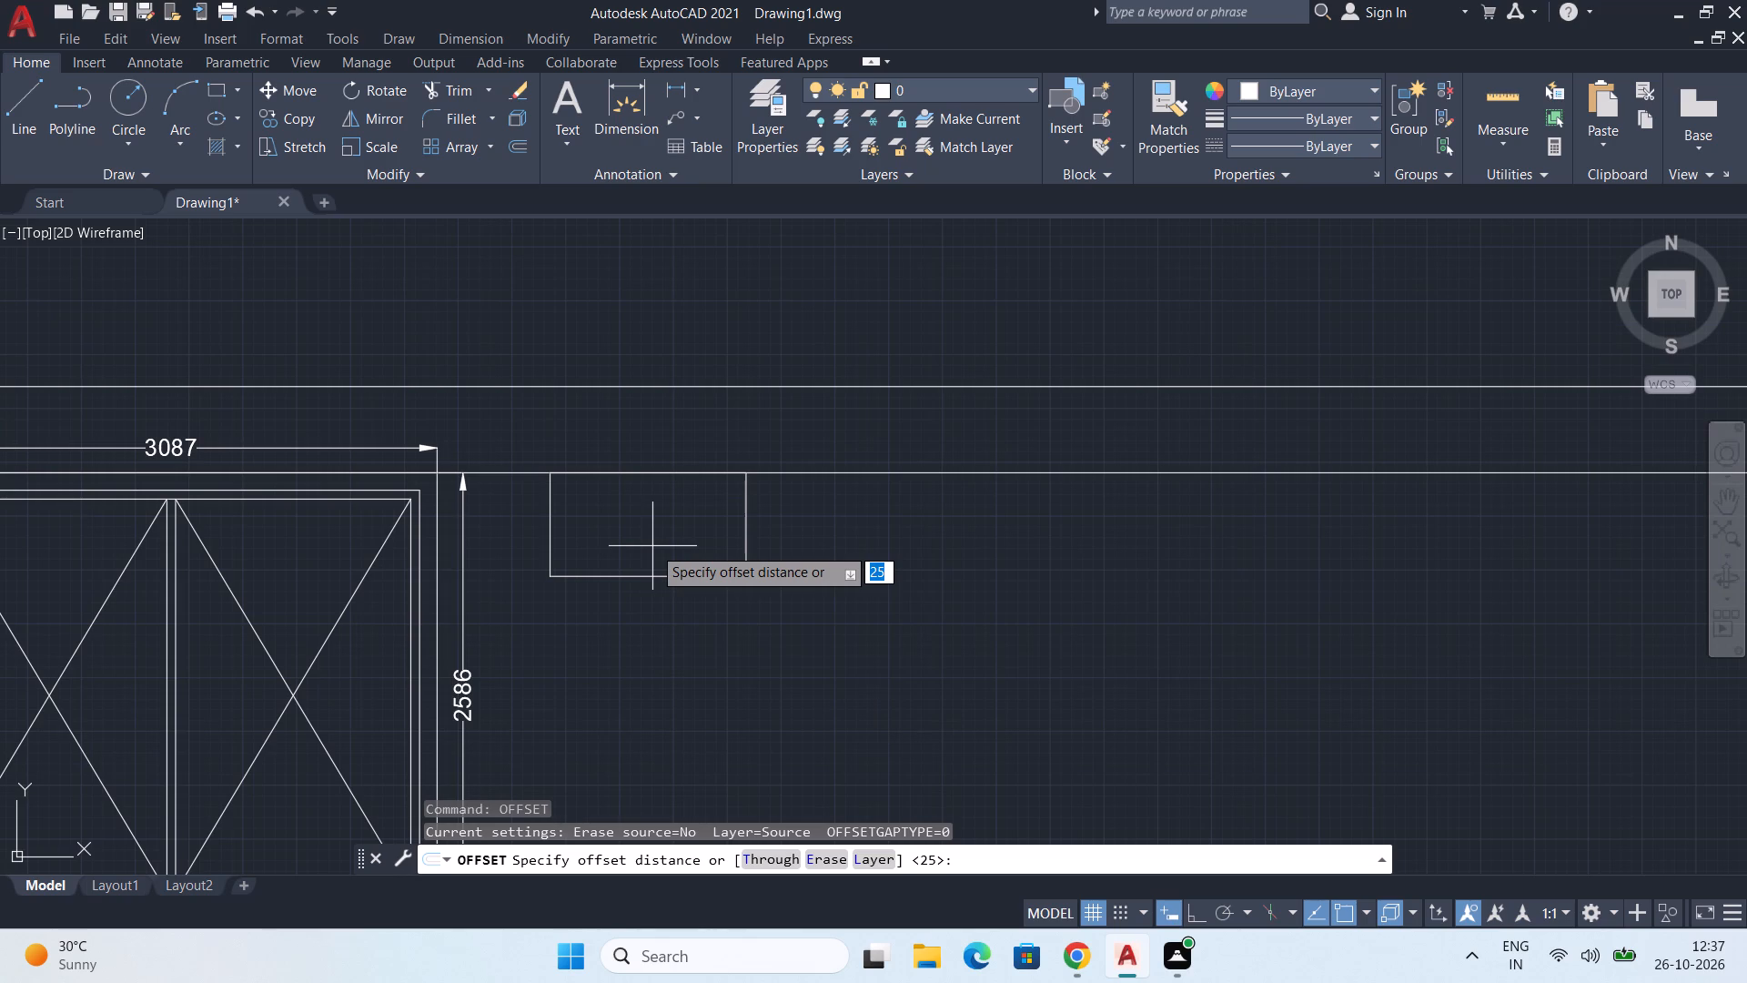
type("101")
key("period")
key("6")
key("Return")
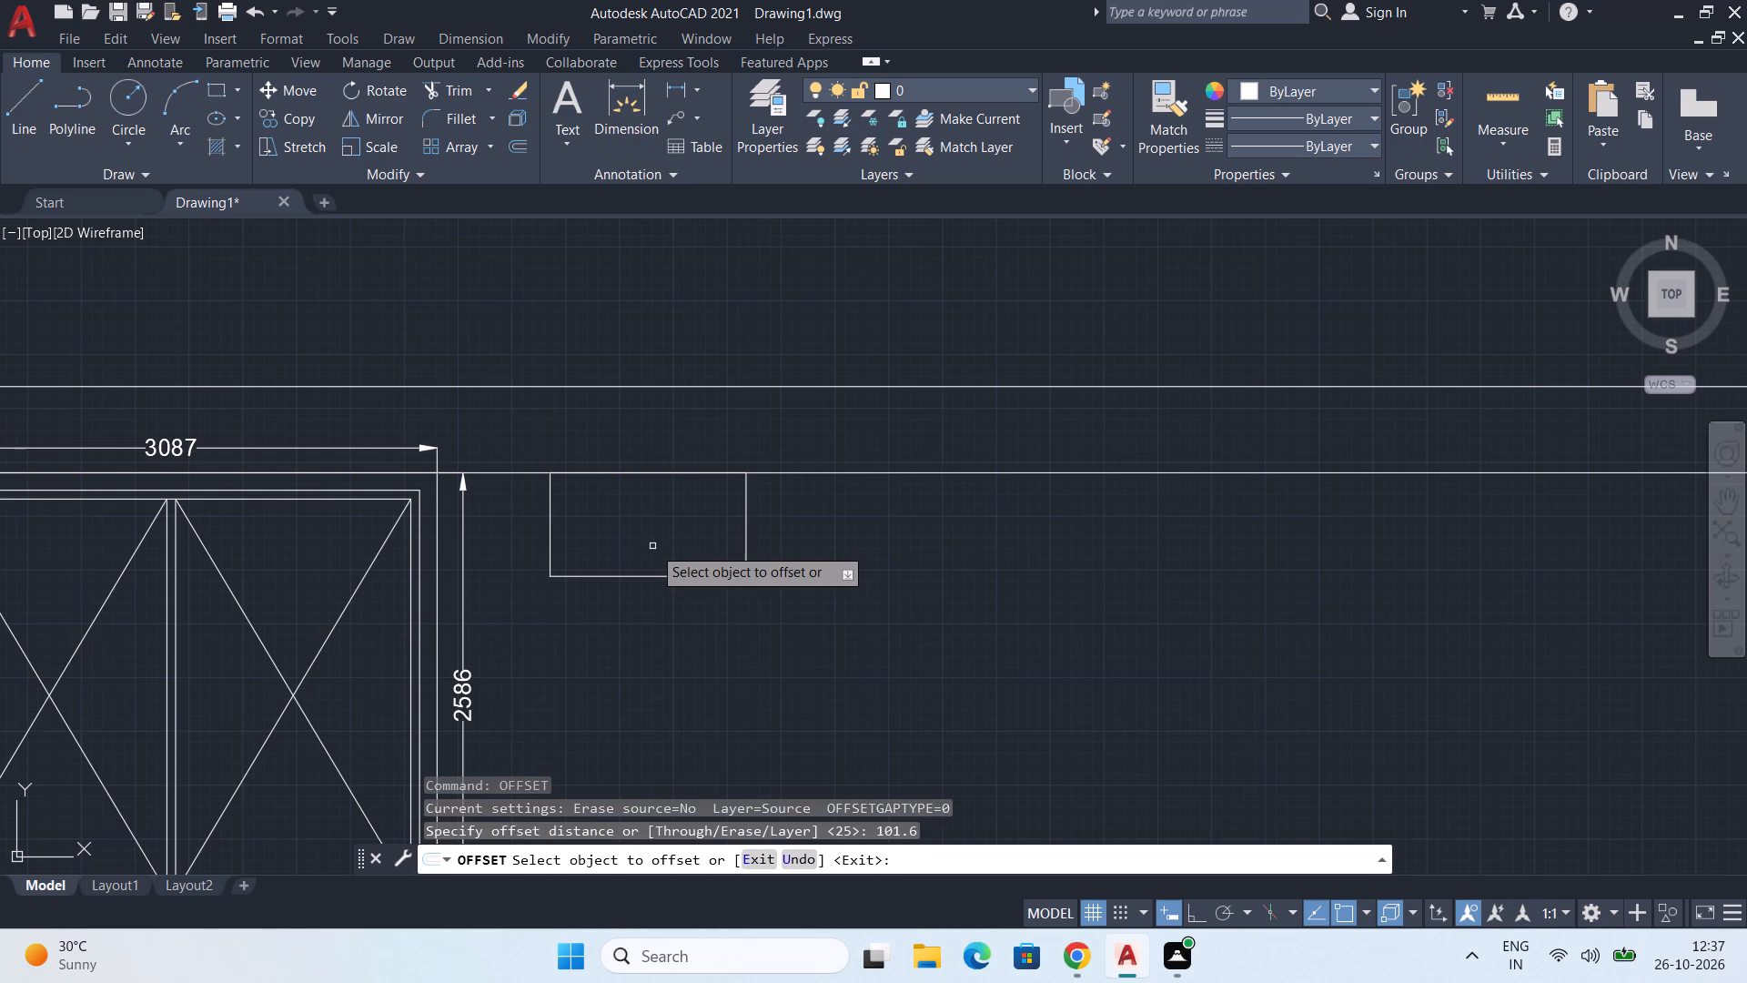
left_click(550, 541)
left_click(590, 541)
Offset the inner rectangle of the 1138x601 mm frame inward by 50.8 mm.
scroll(587, 541, "up", 2)
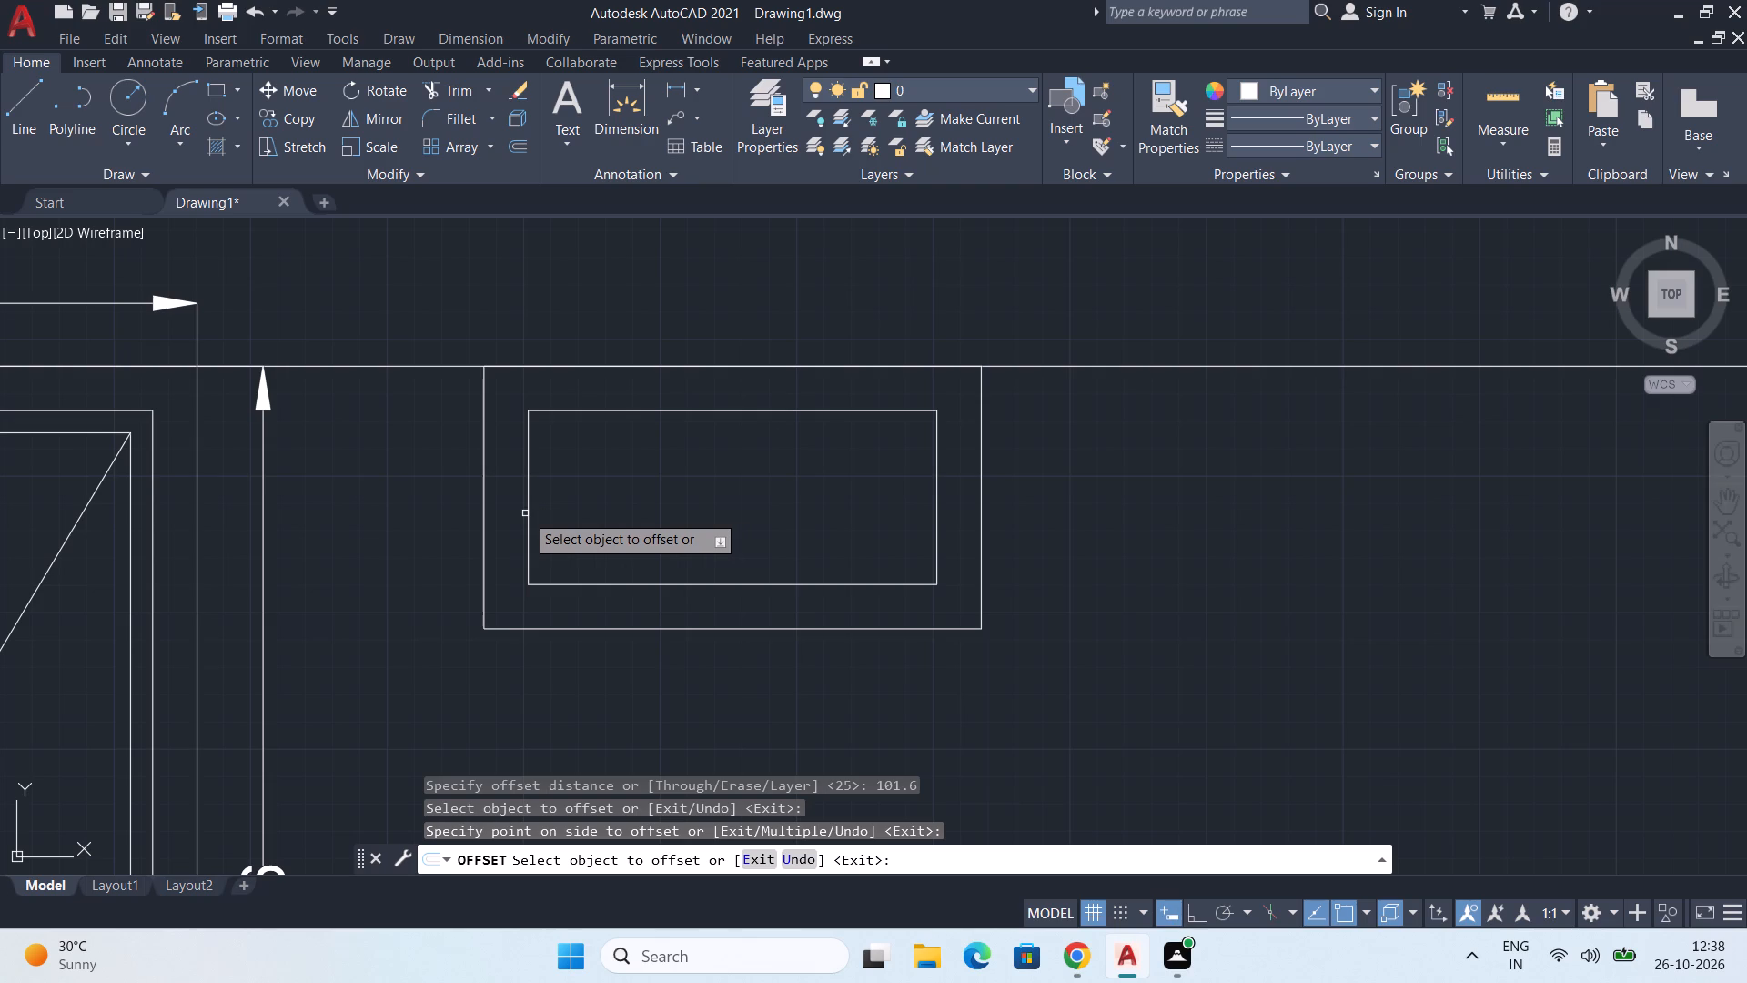
scroll(541, 520, "up", 1)
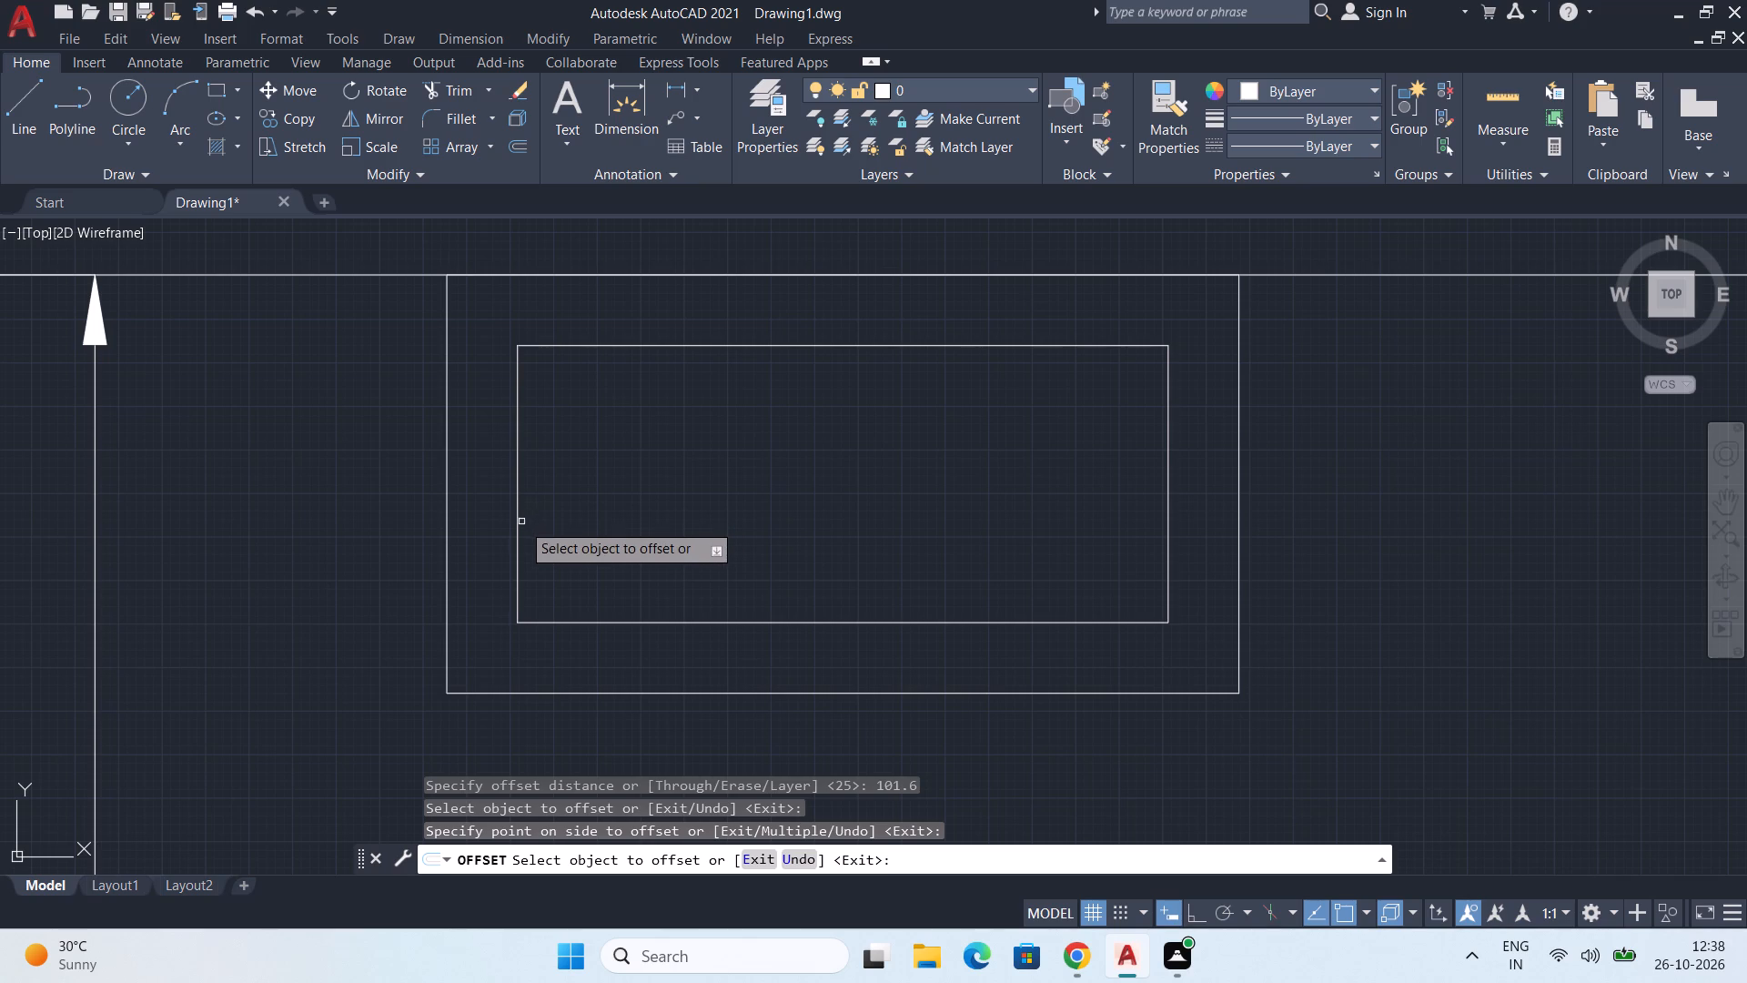
left_click_drag(519, 527, 540, 535)
type("50")
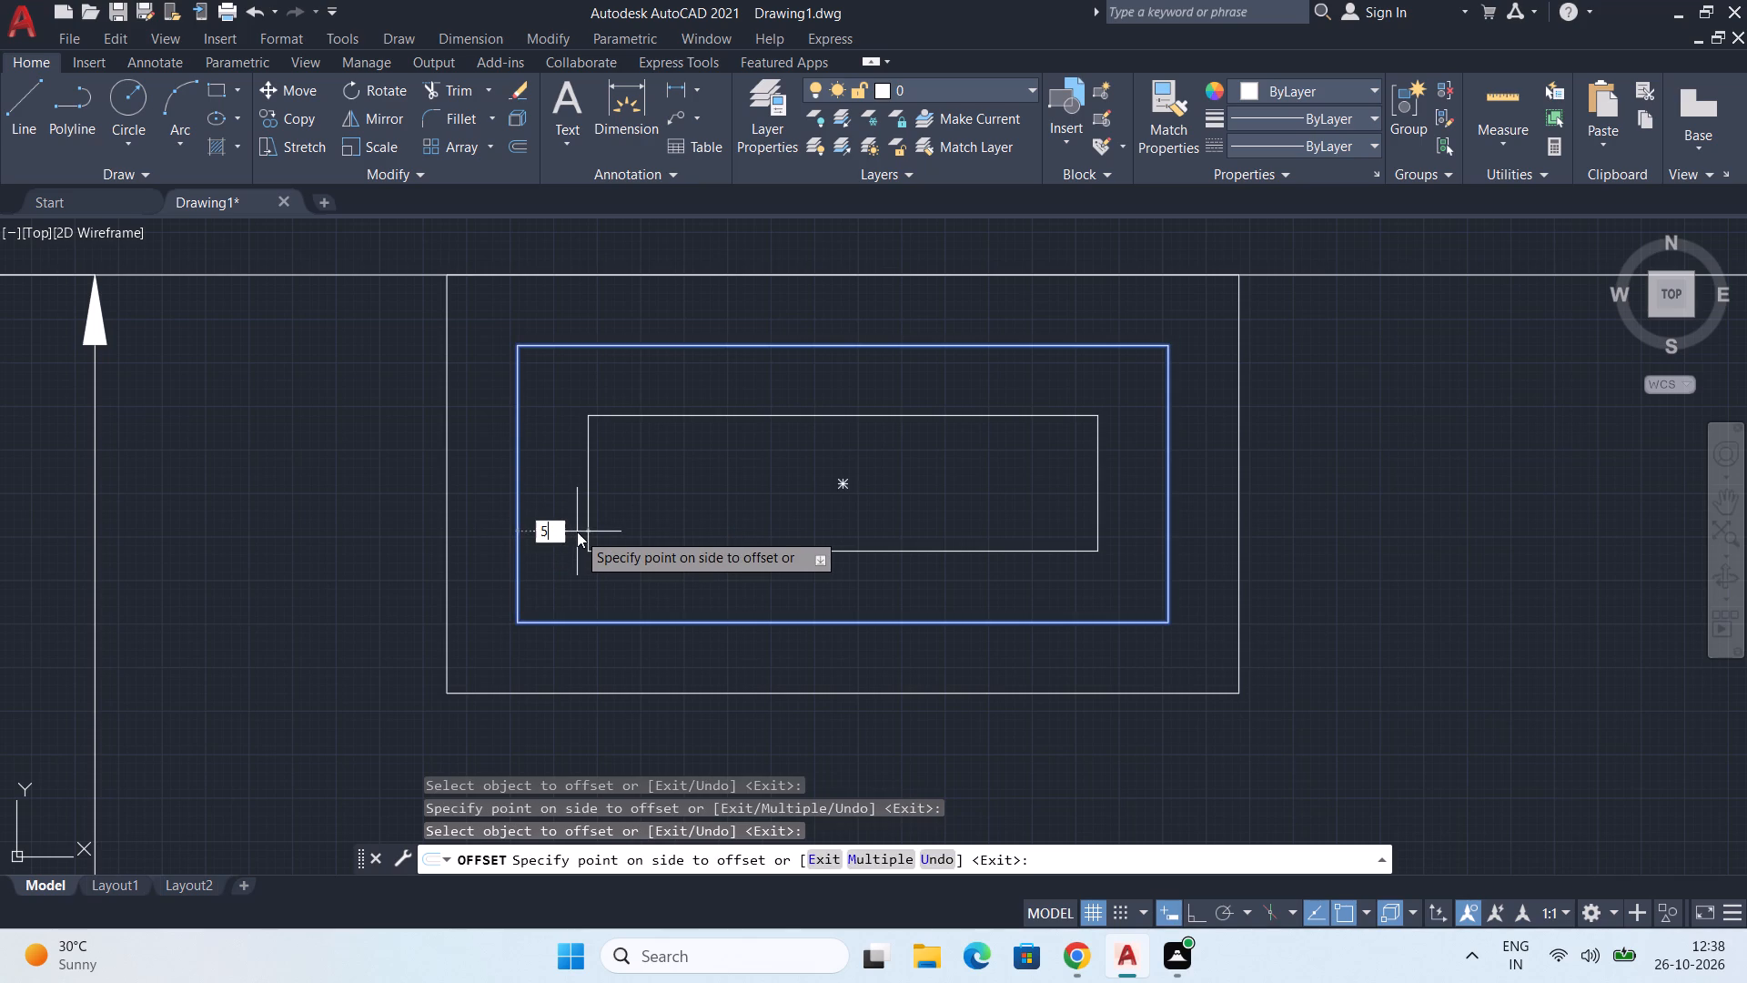
key("period")
key("8")
key("Return")
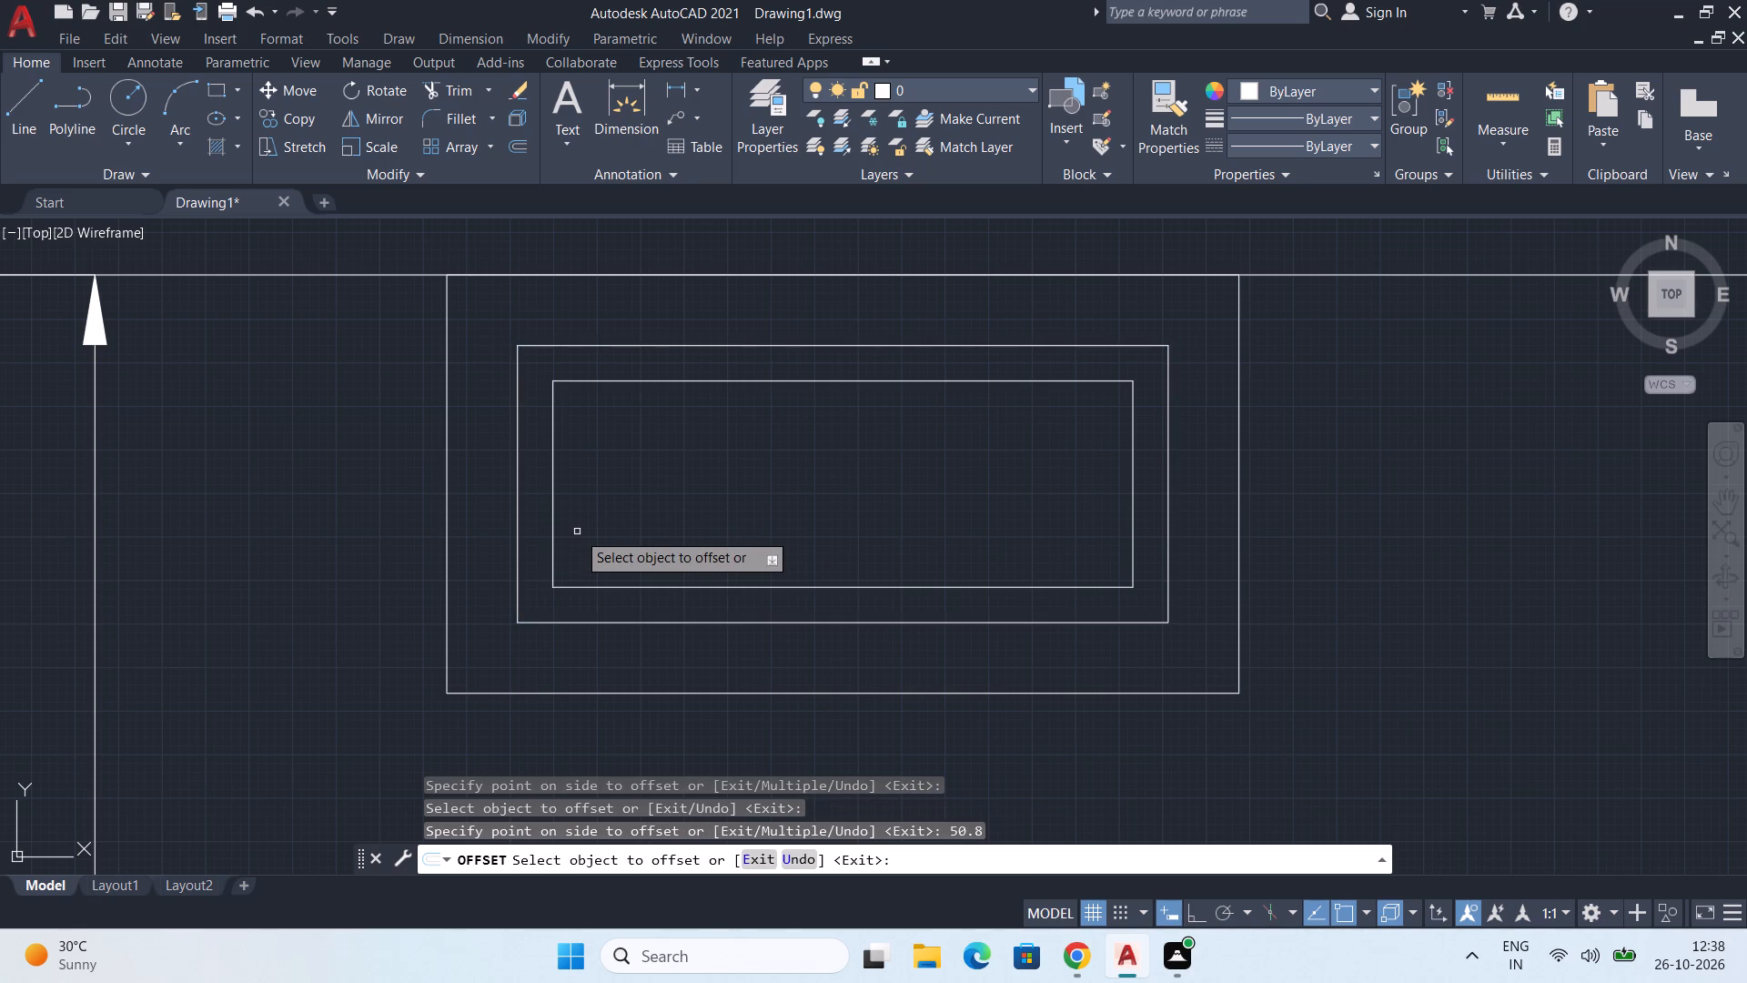
key("space")
Draw a horizontal line across the innermost rectangle of the sixth frame, between the midpoints of its two short sides.
scroll(600, 516, "down", 2)
middle_click_drag(644, 601, 601, 603)
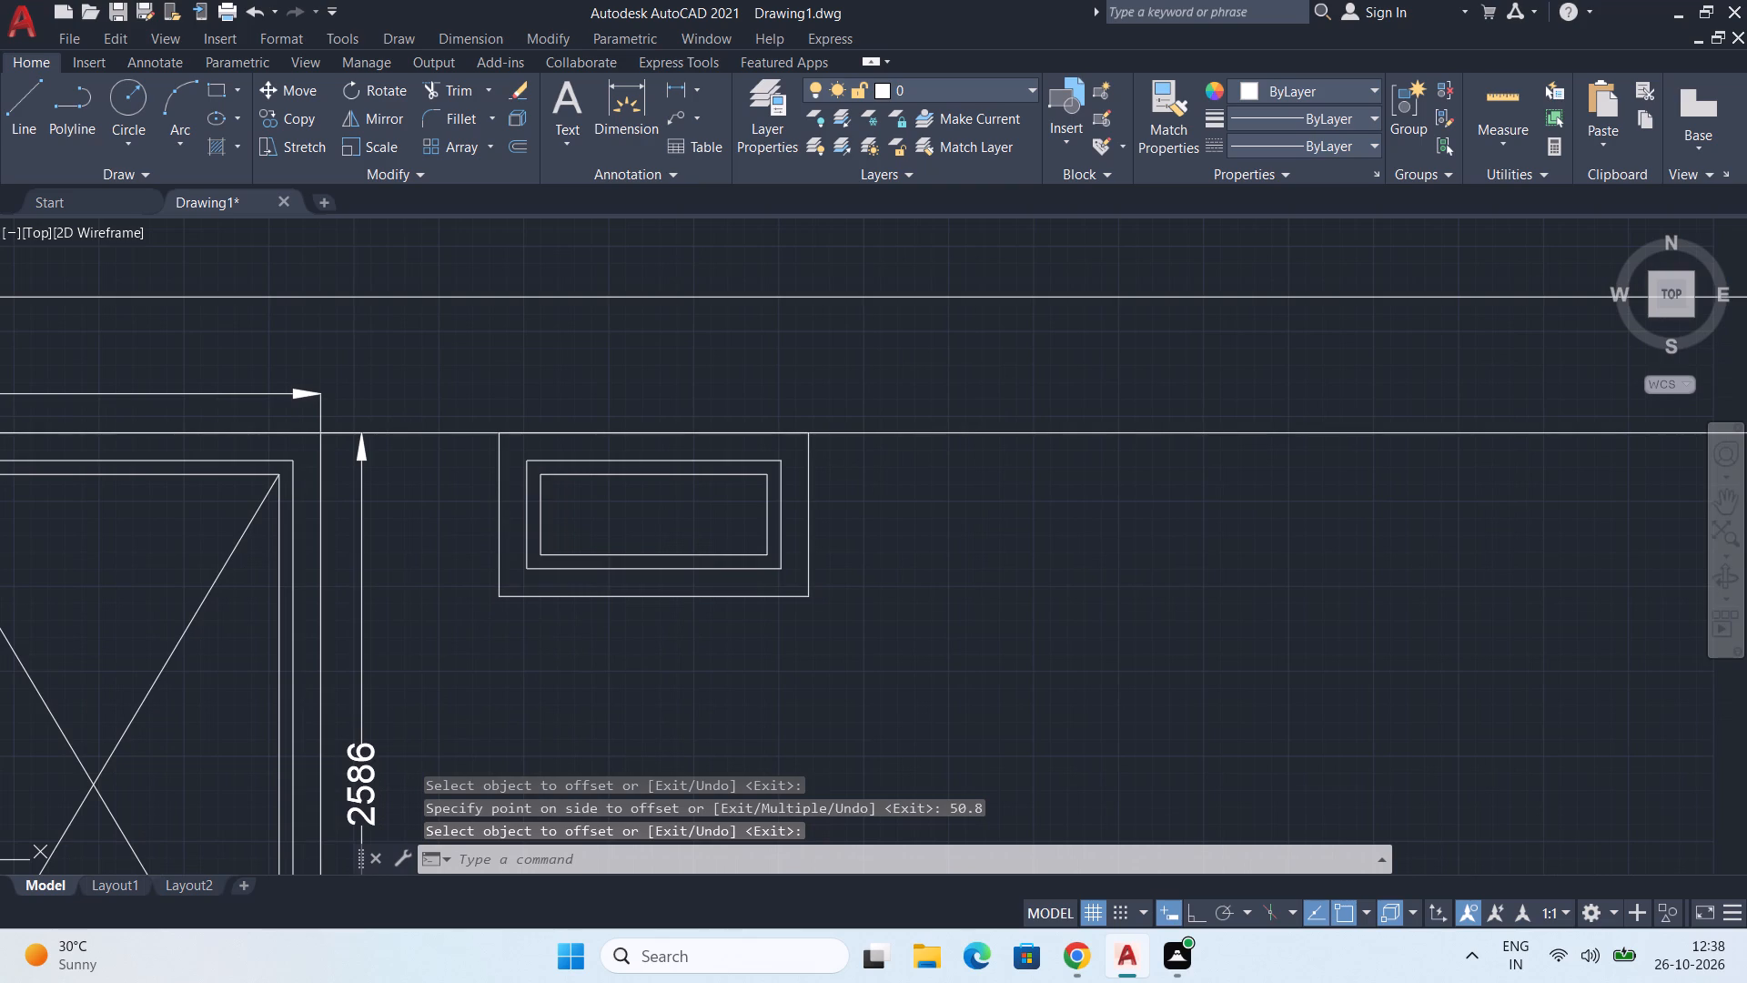
scroll(601, 603, "down", 1)
middle_click_drag(579, 646, 563, 640)
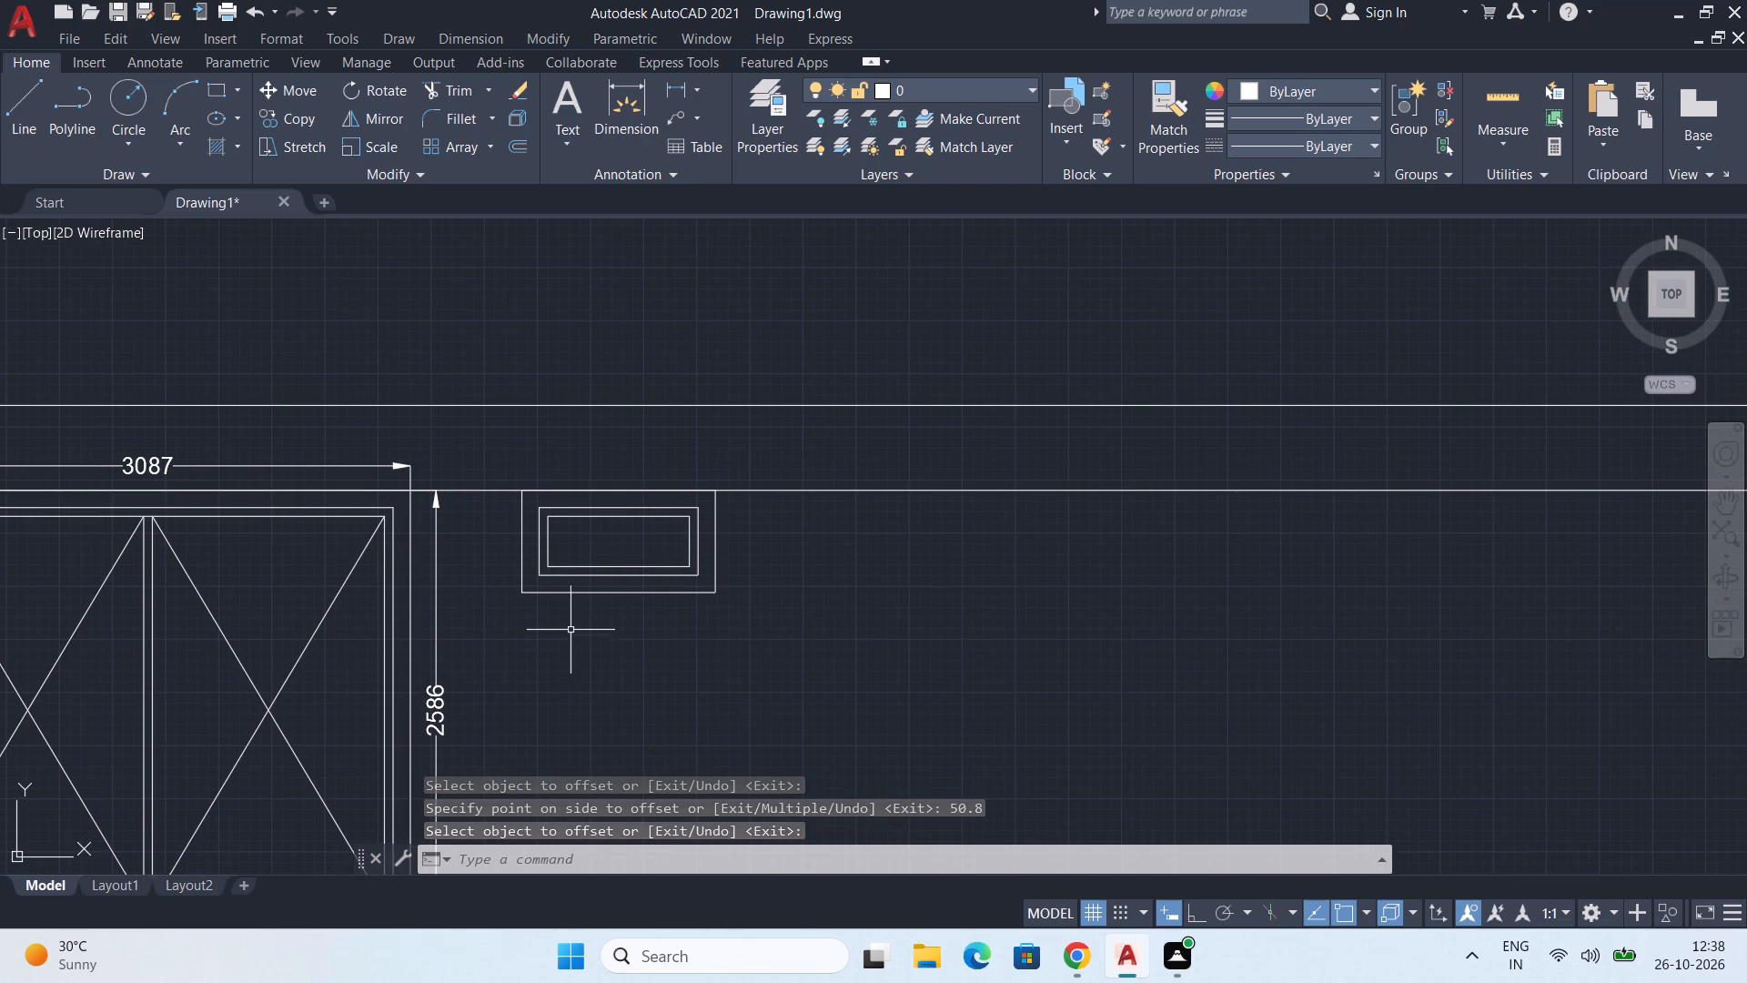
middle_click_drag(641, 688, 617, 674)
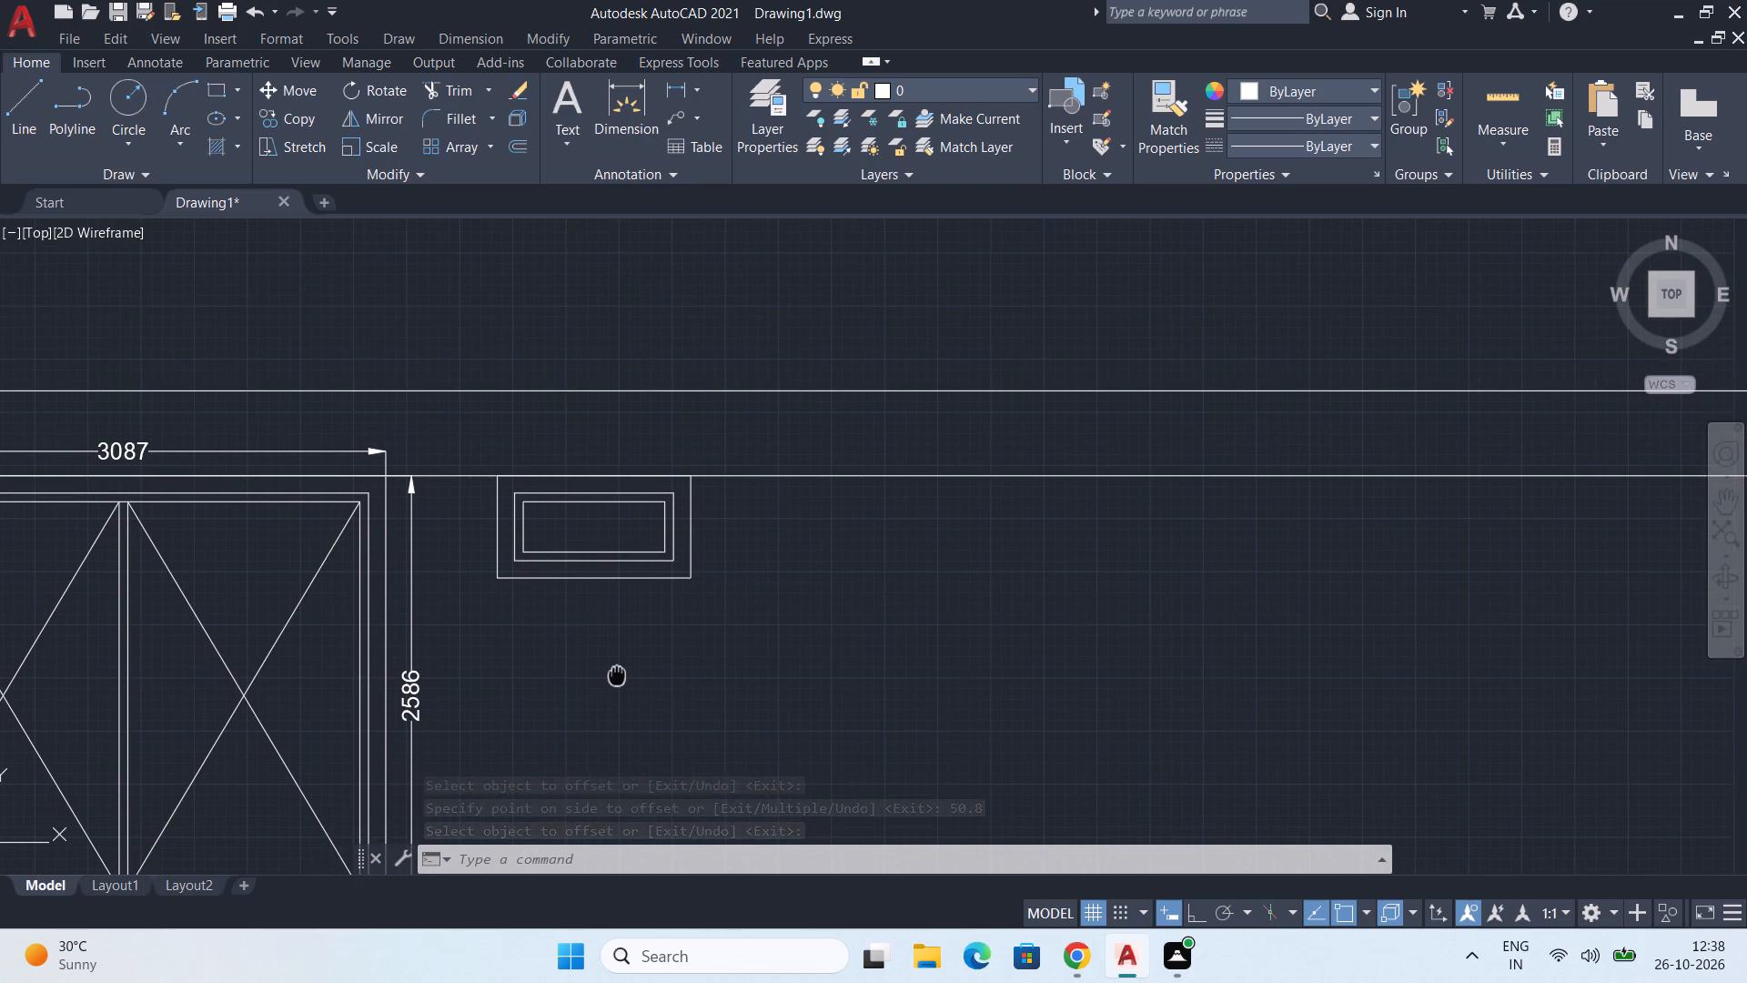
middle_click_drag(617, 674, 649, 746)
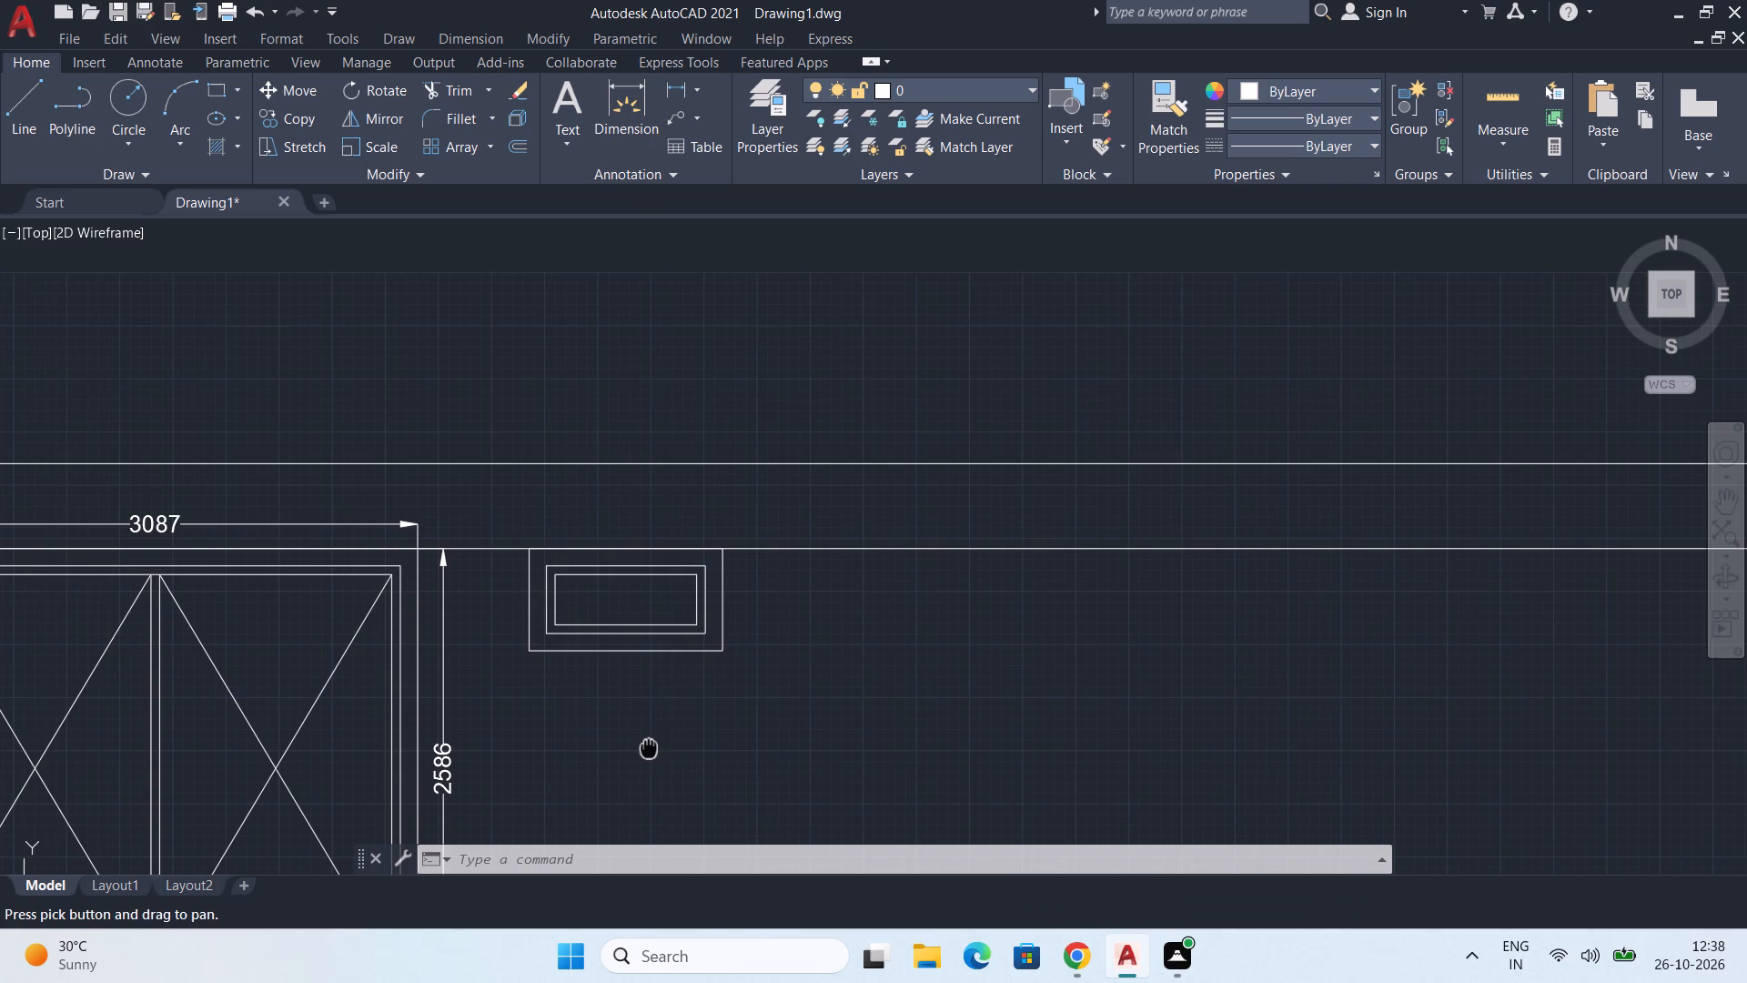
key("l")
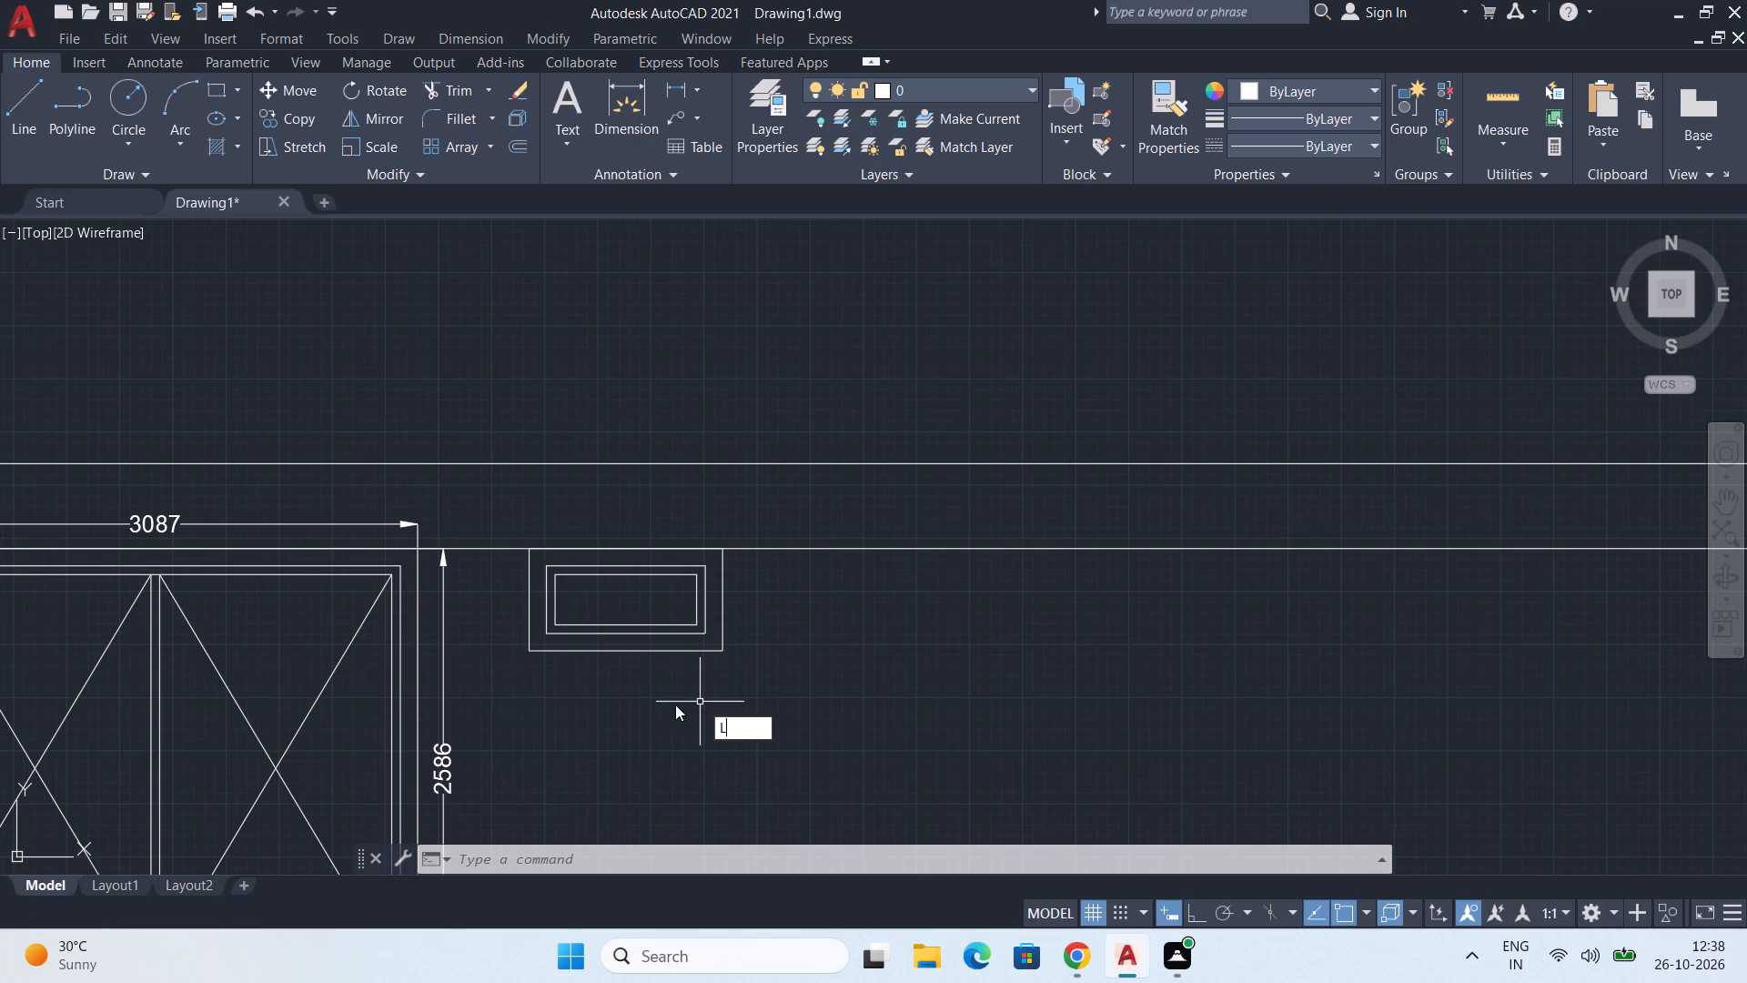
key("Return")
scroll(545, 559, "up", 2)
middle_click_drag(580, 756, 547, 645)
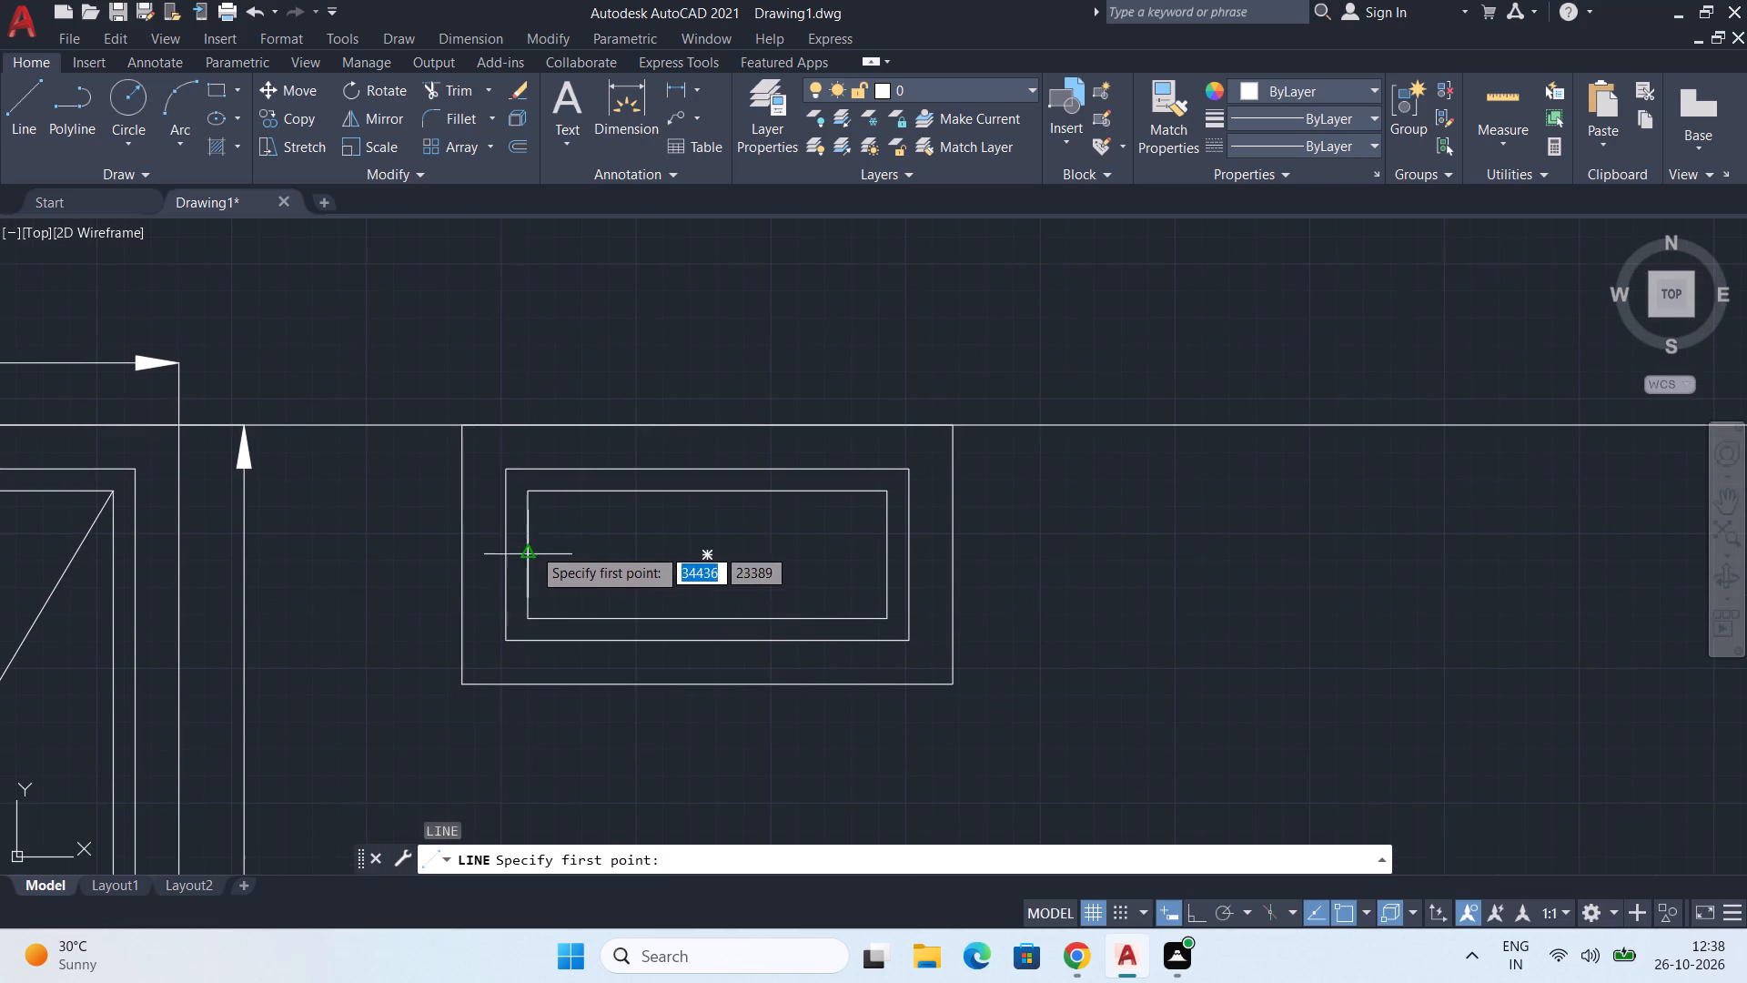
left_click(526, 552)
middle_click_drag(887, 552, 853, 544)
scroll(845, 562, "up", 2)
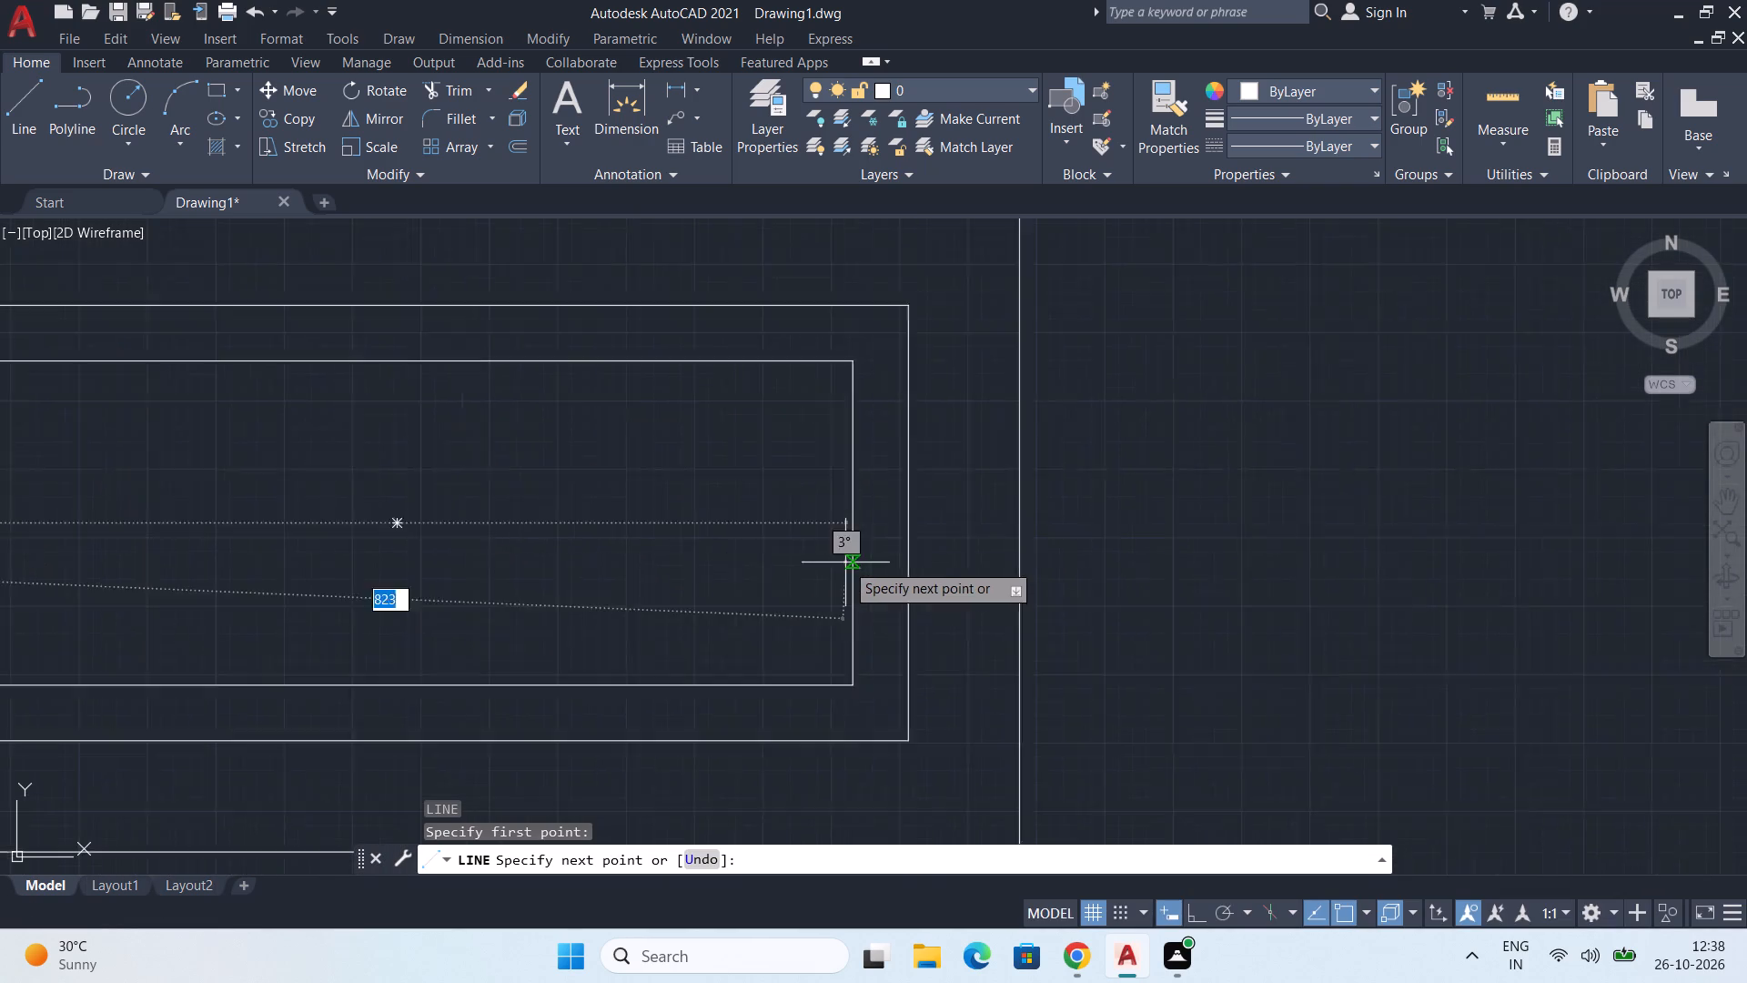
scroll(845, 562, "up", 1)
left_click(853, 500)
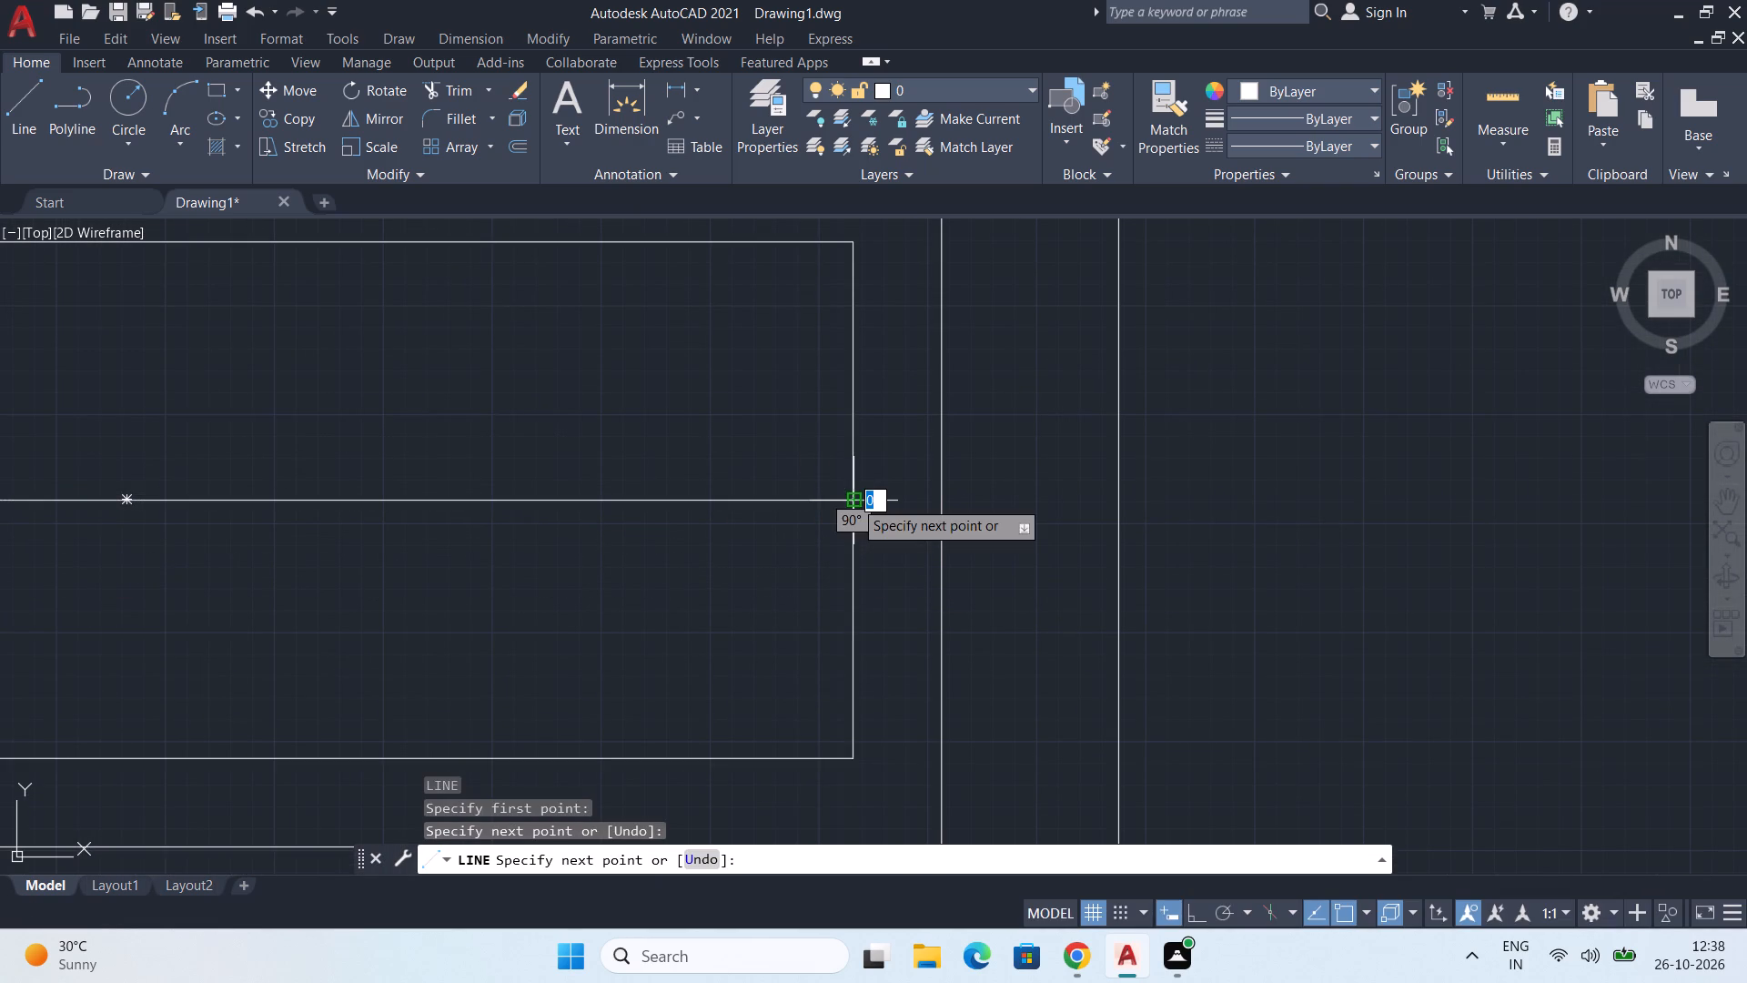
key("Escape")
Examine the sixth frame with its two inner rectangles and horizontal middle line.
scroll(718, 596, "down", 1)
middle_click_drag(525, 620, 915, 654)
scroll(915, 654, "down", 1)
scroll(707, 615, "down", 1)
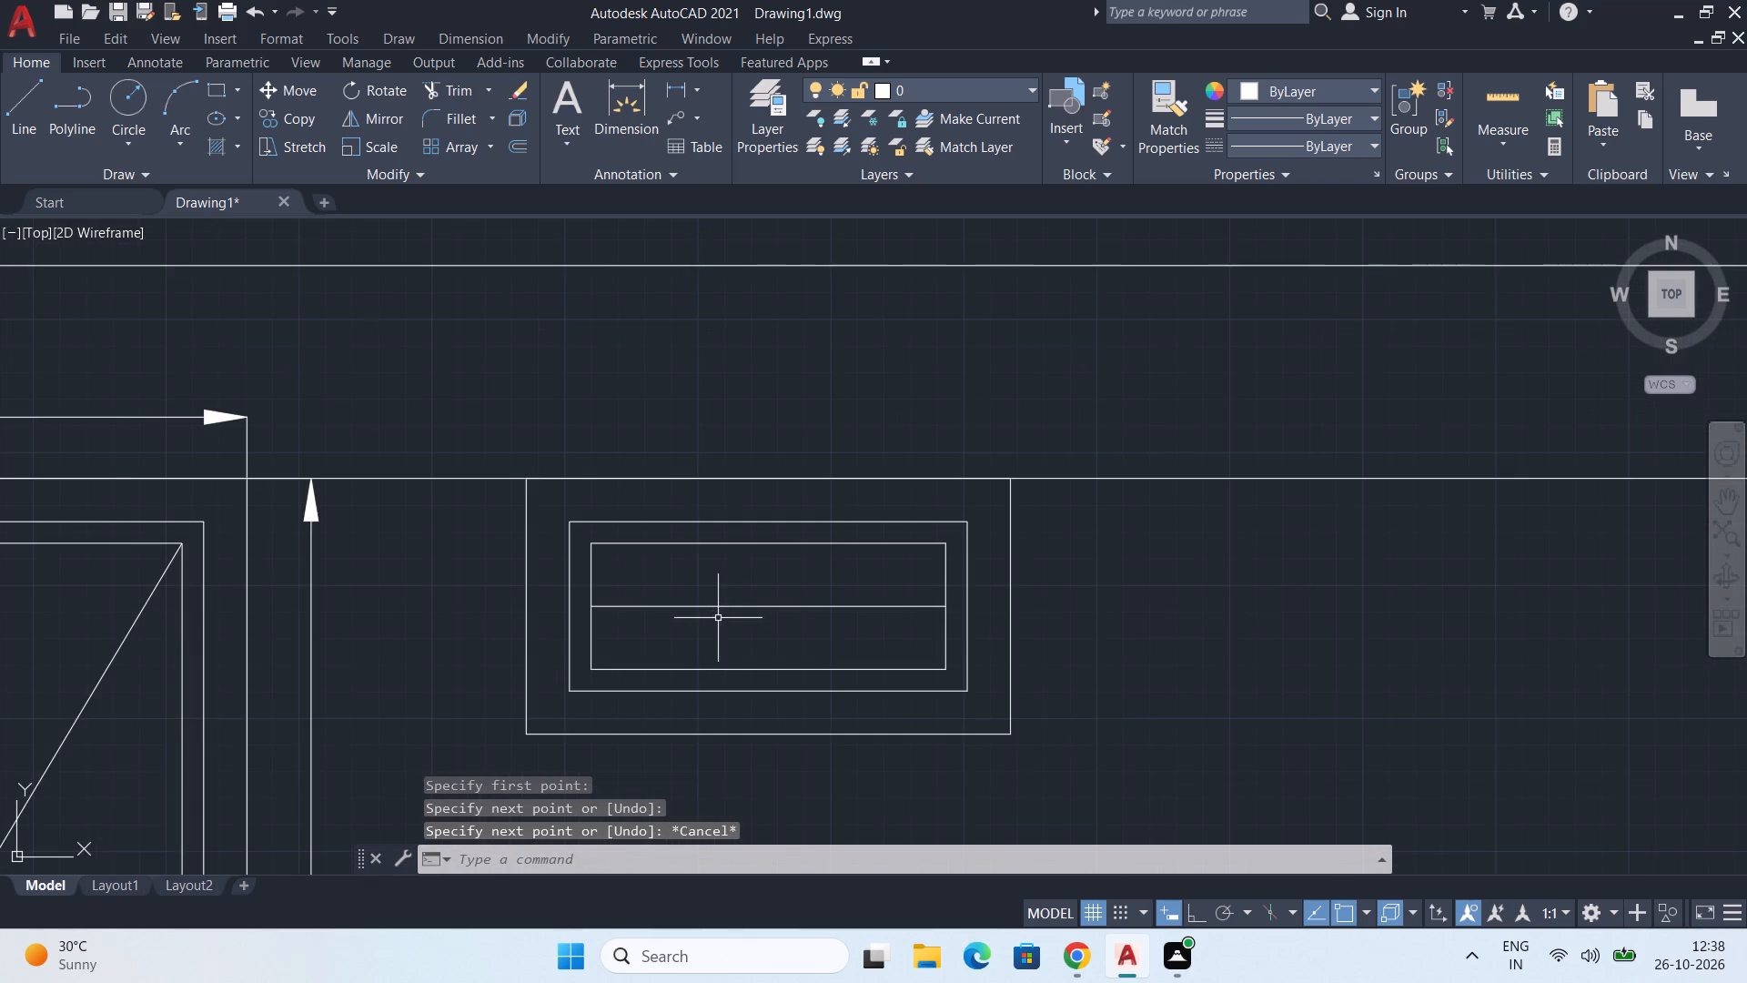
middle_click_drag(718, 618, 650, 621)
scroll(659, 623, "up", 1)
scroll(717, 637, "down", 1)
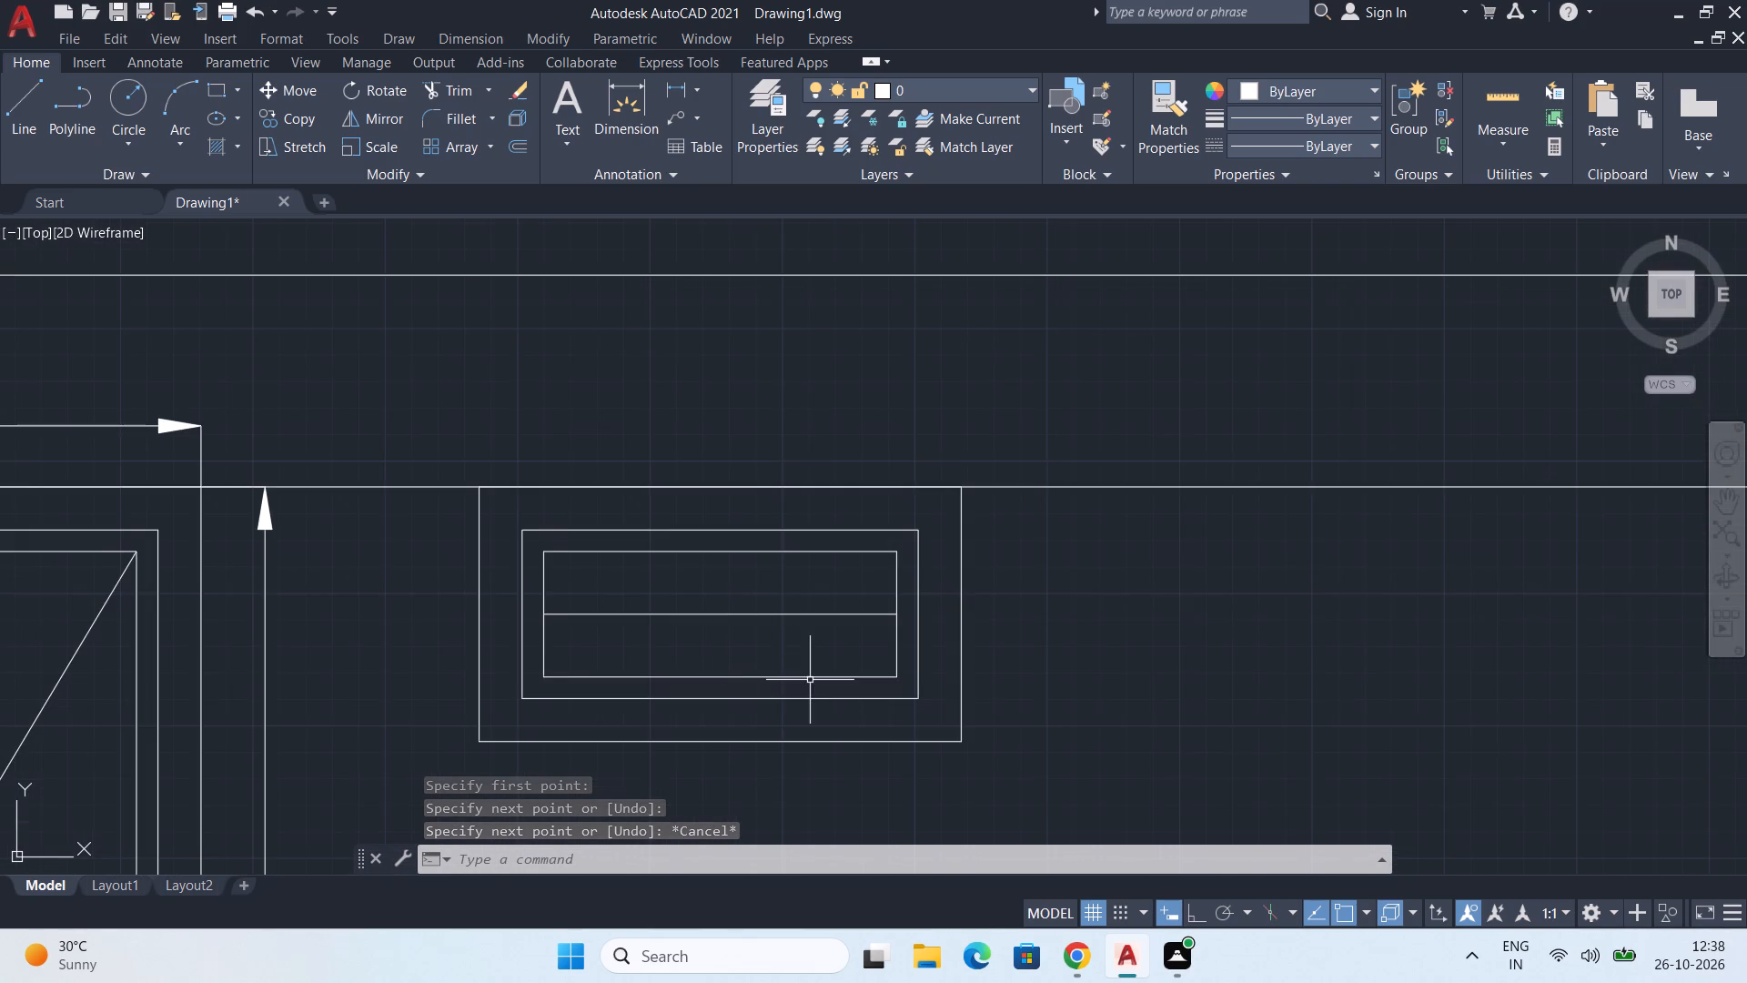
middle_click_drag(810, 680, 790, 636)
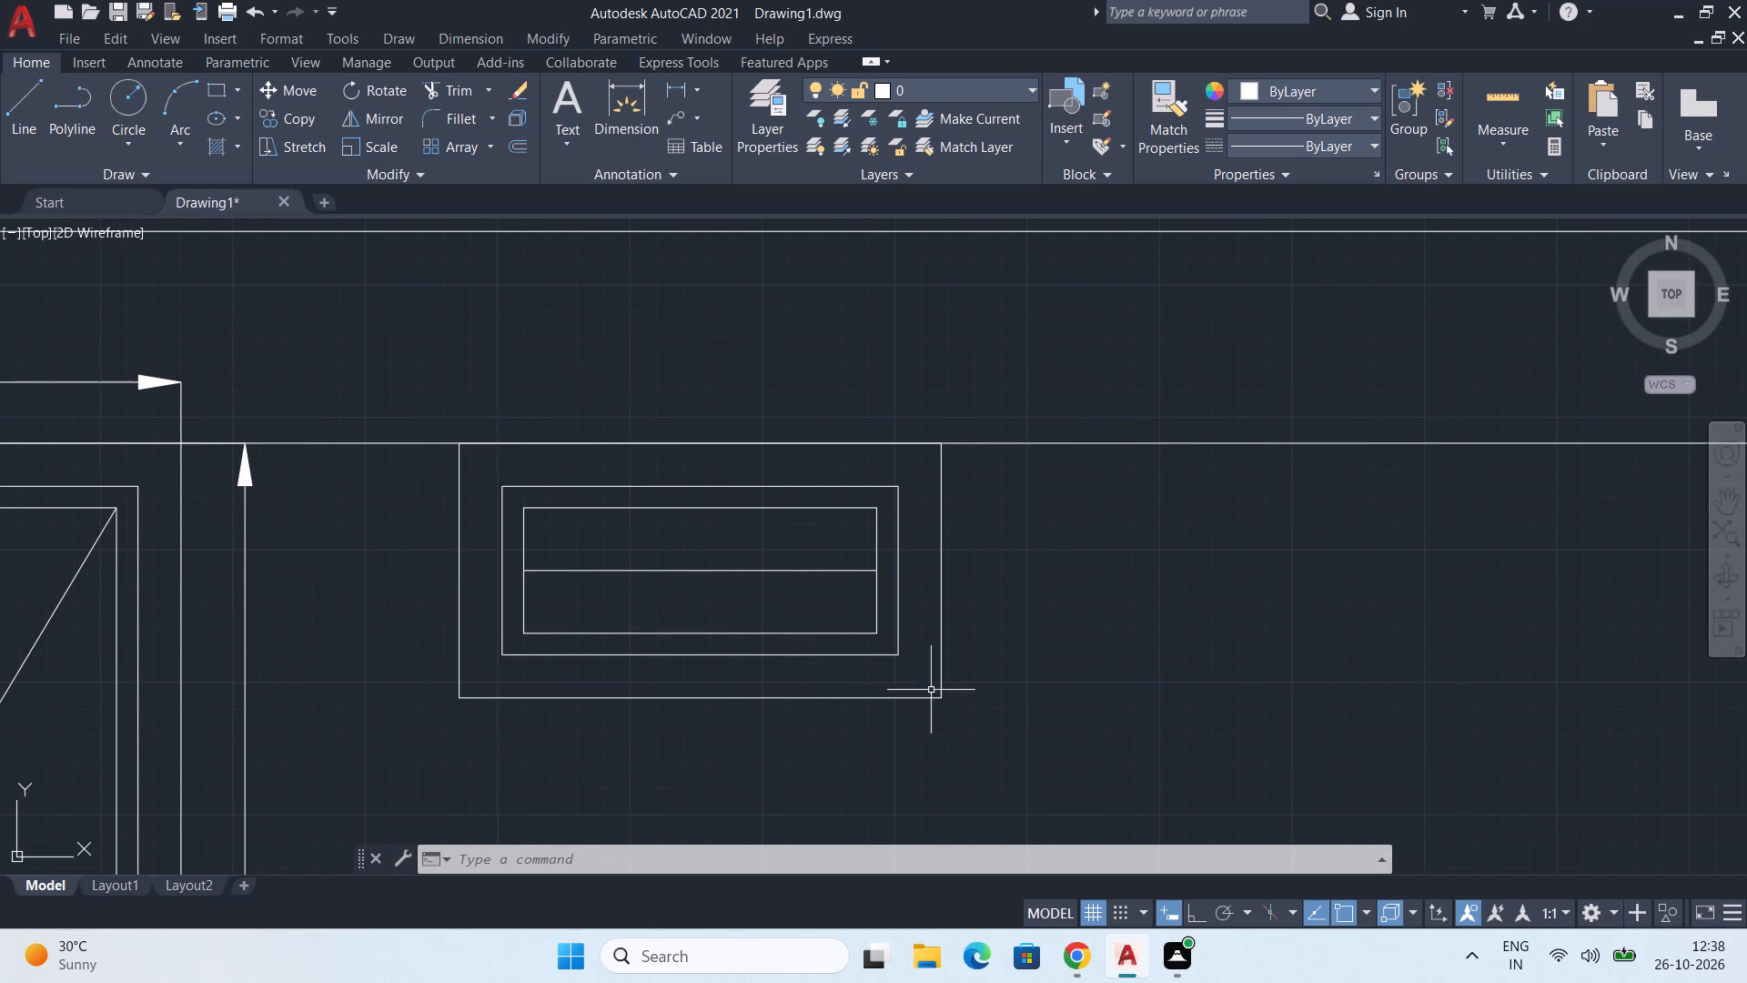
middle_click_drag(919, 695, 944, 611)
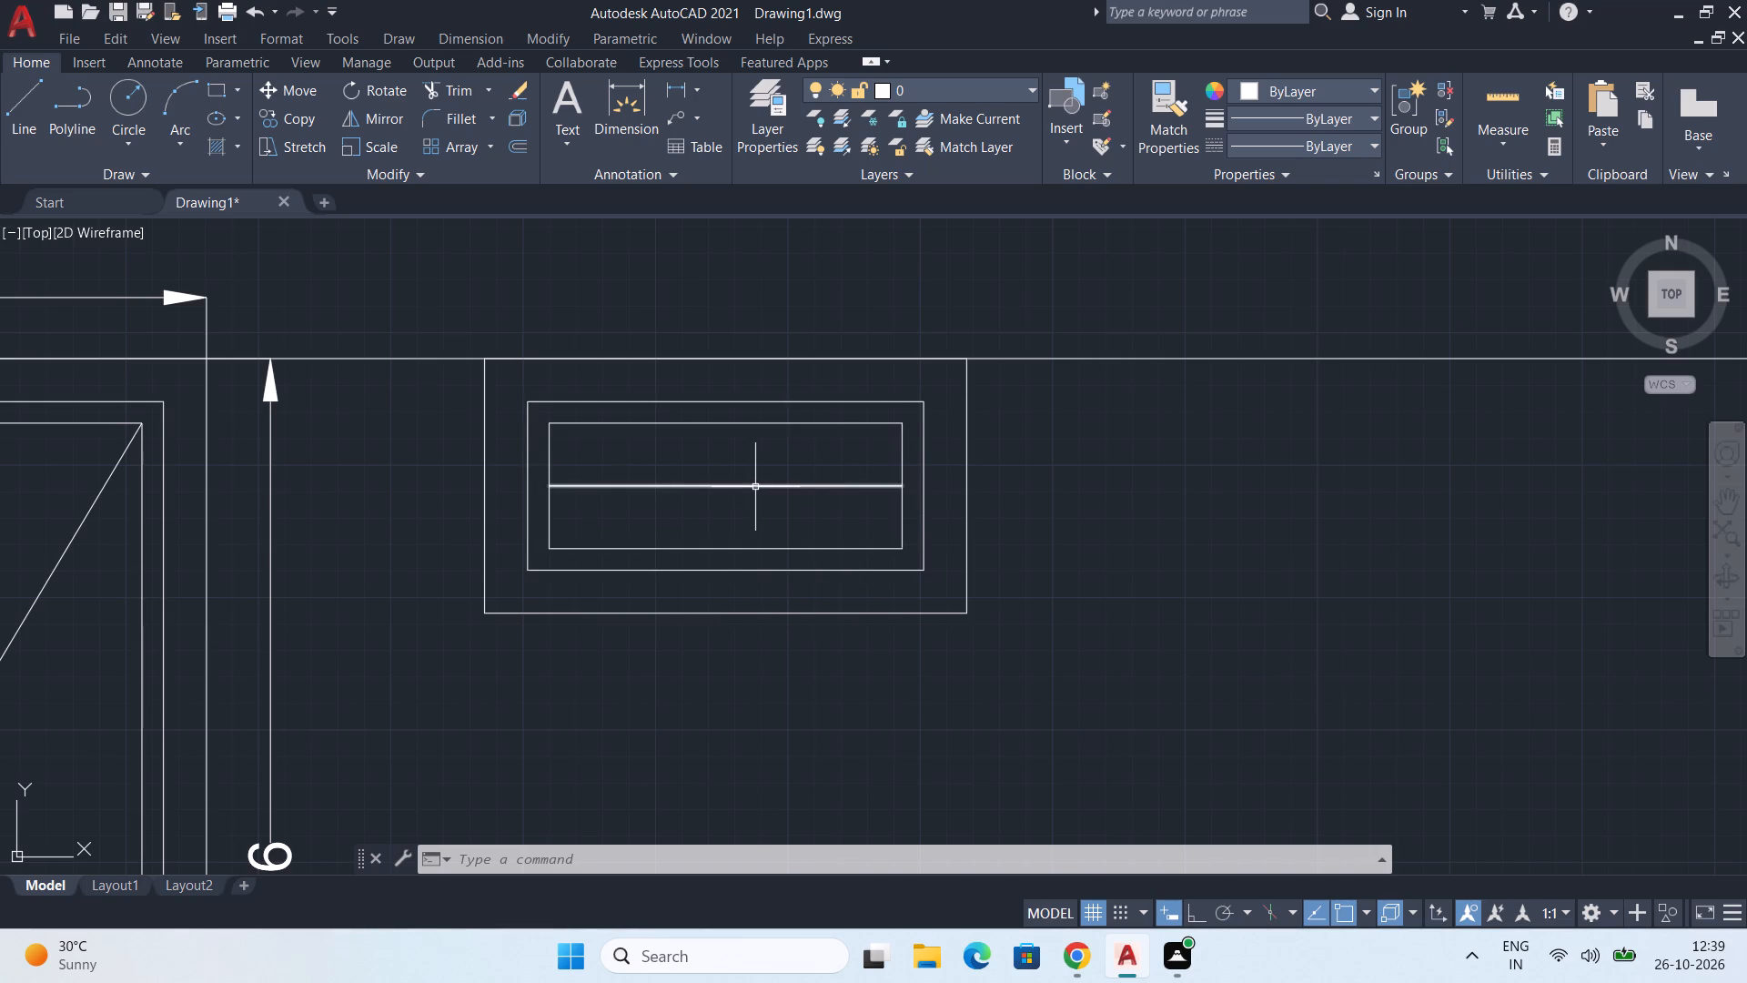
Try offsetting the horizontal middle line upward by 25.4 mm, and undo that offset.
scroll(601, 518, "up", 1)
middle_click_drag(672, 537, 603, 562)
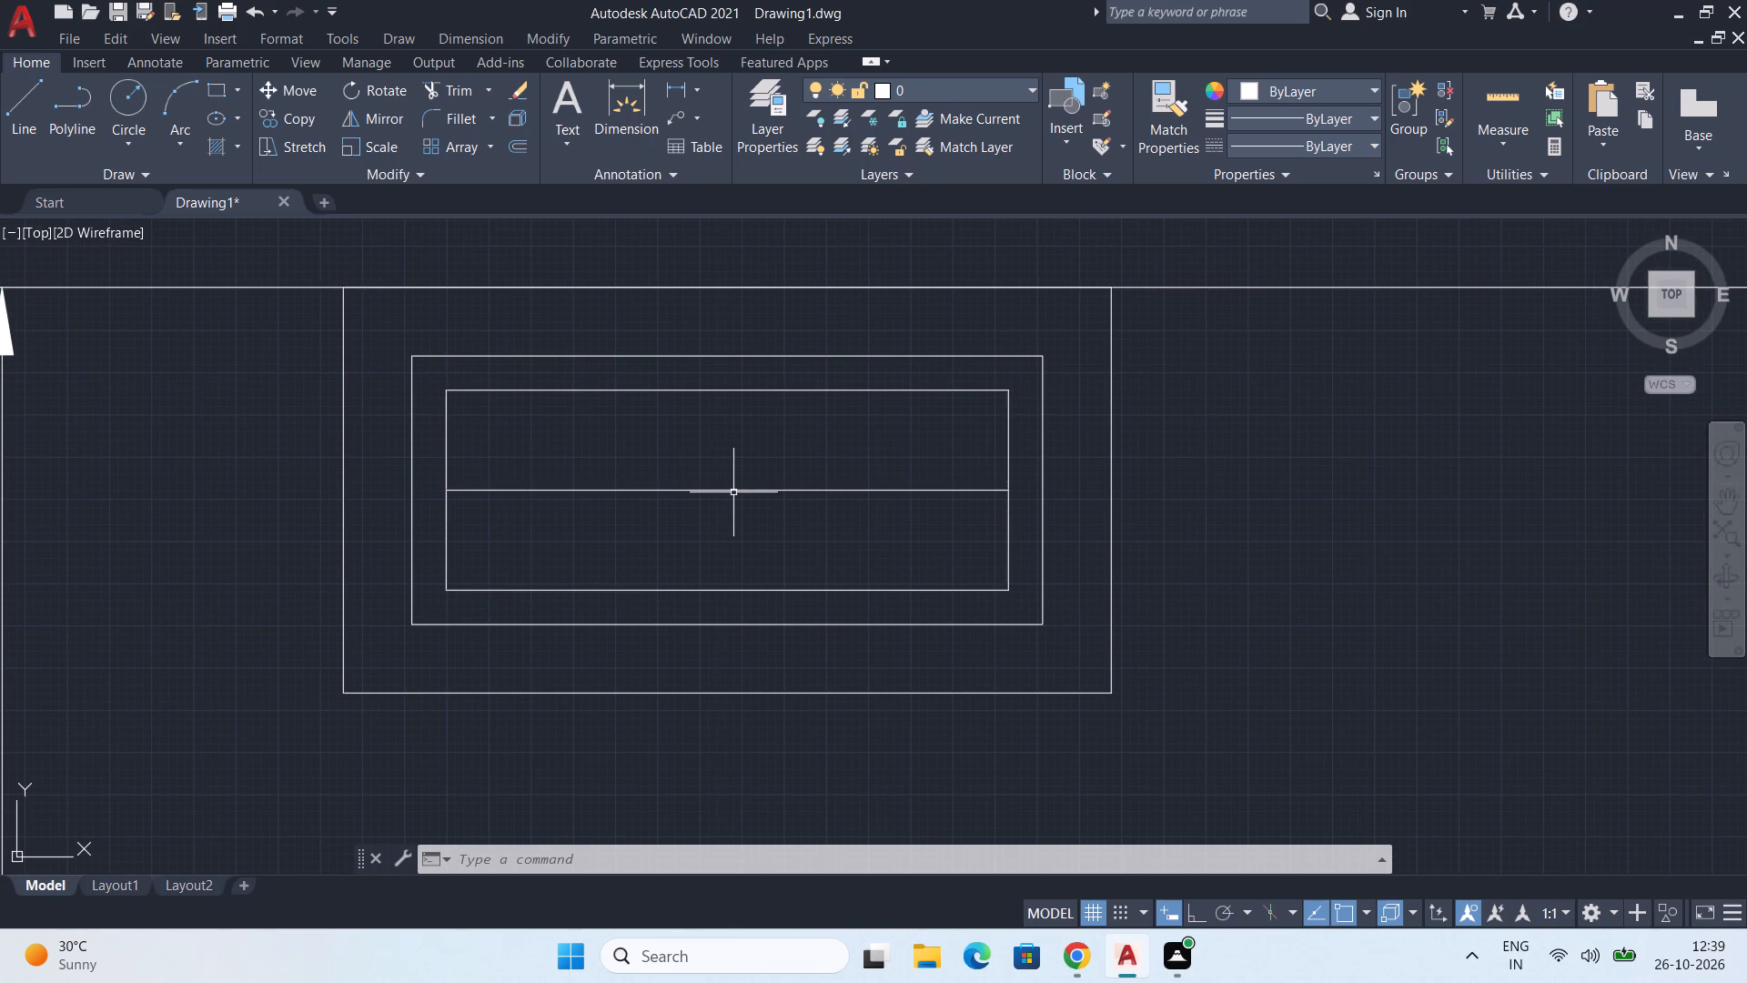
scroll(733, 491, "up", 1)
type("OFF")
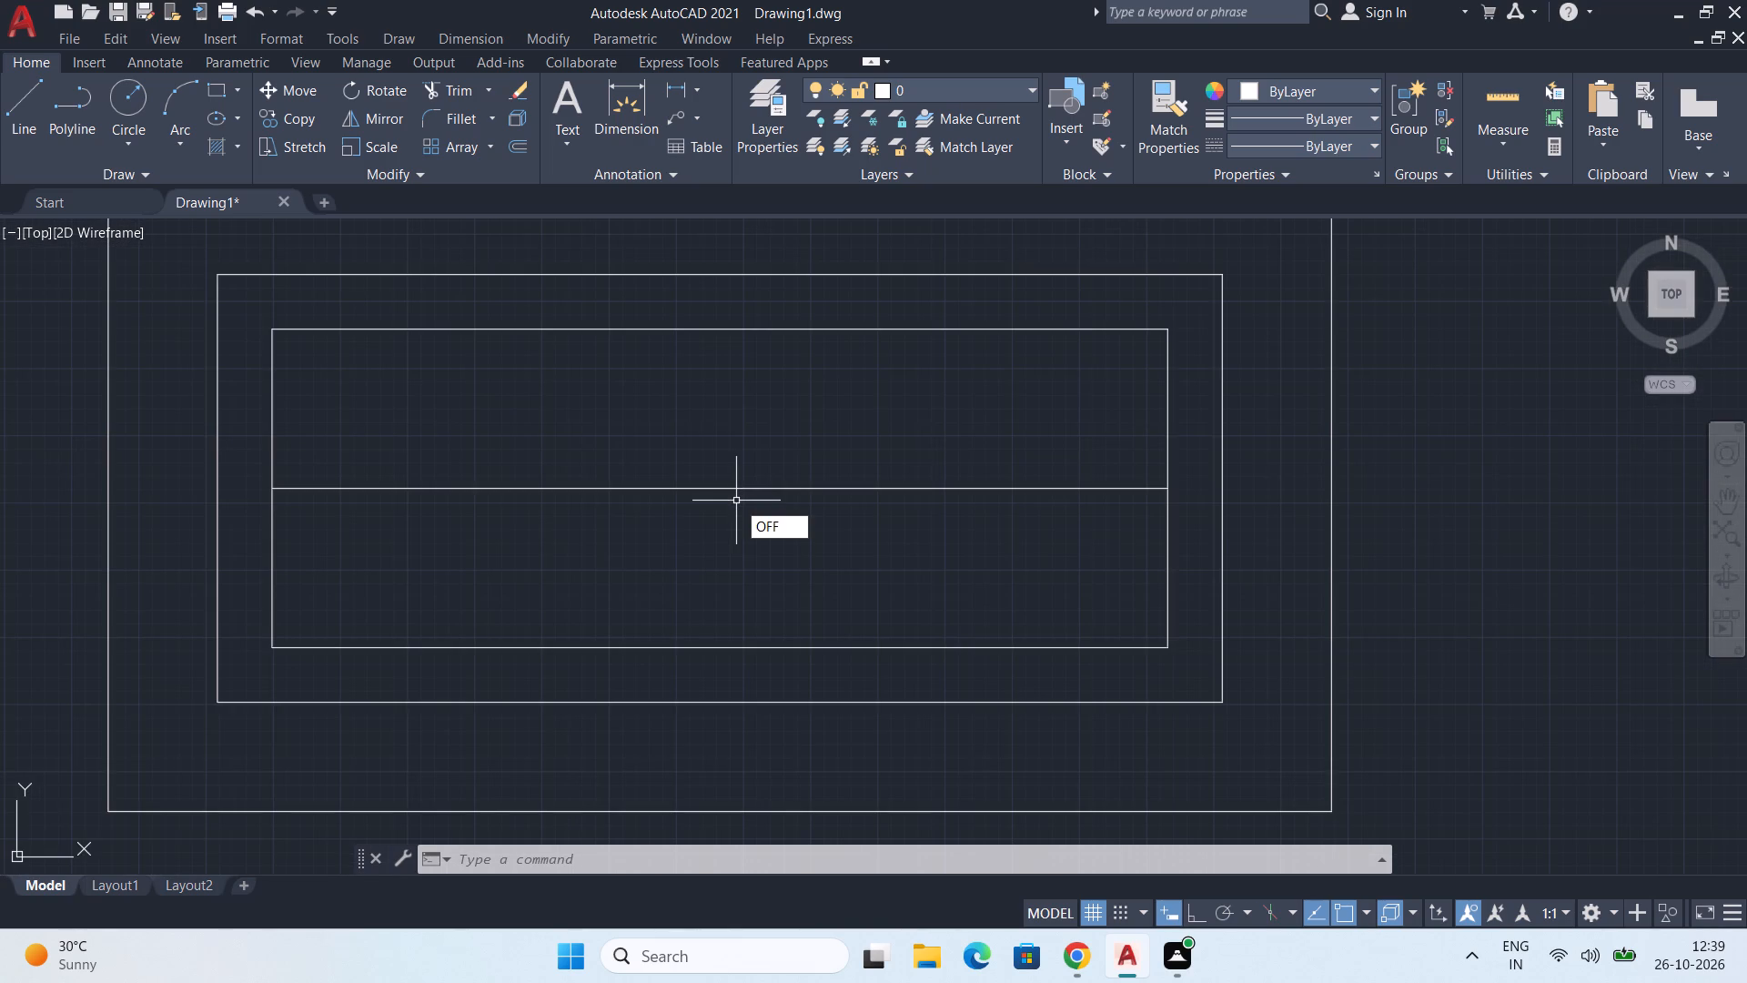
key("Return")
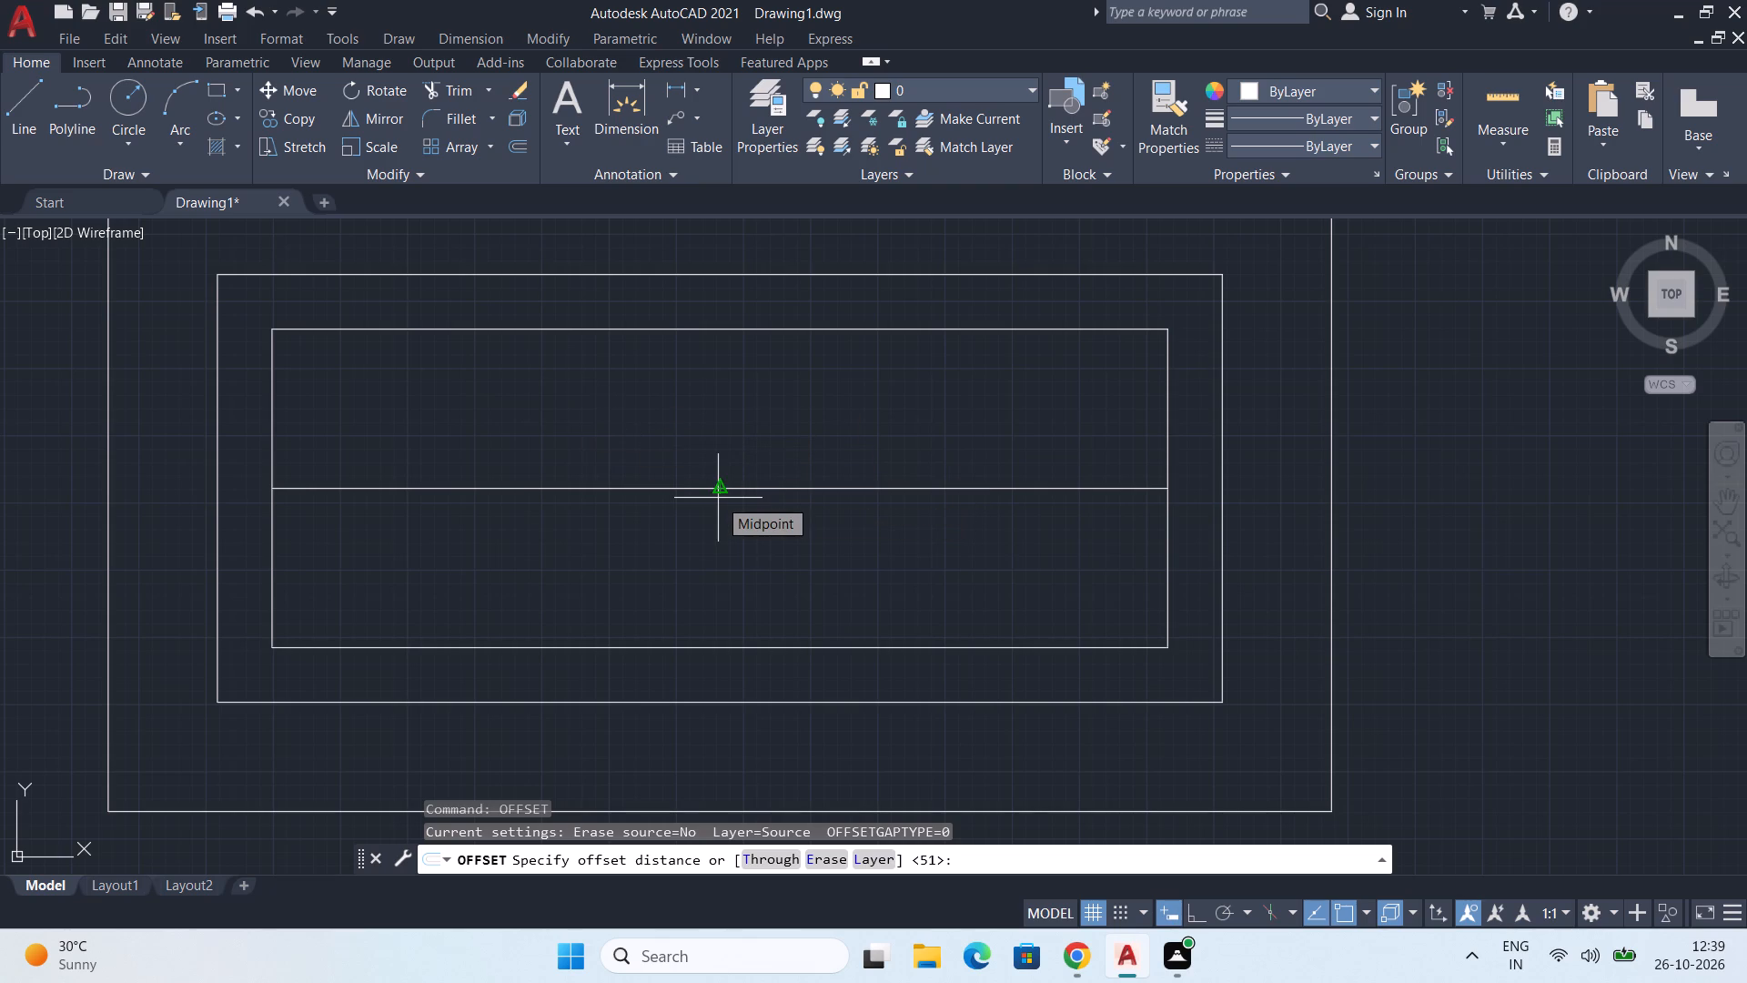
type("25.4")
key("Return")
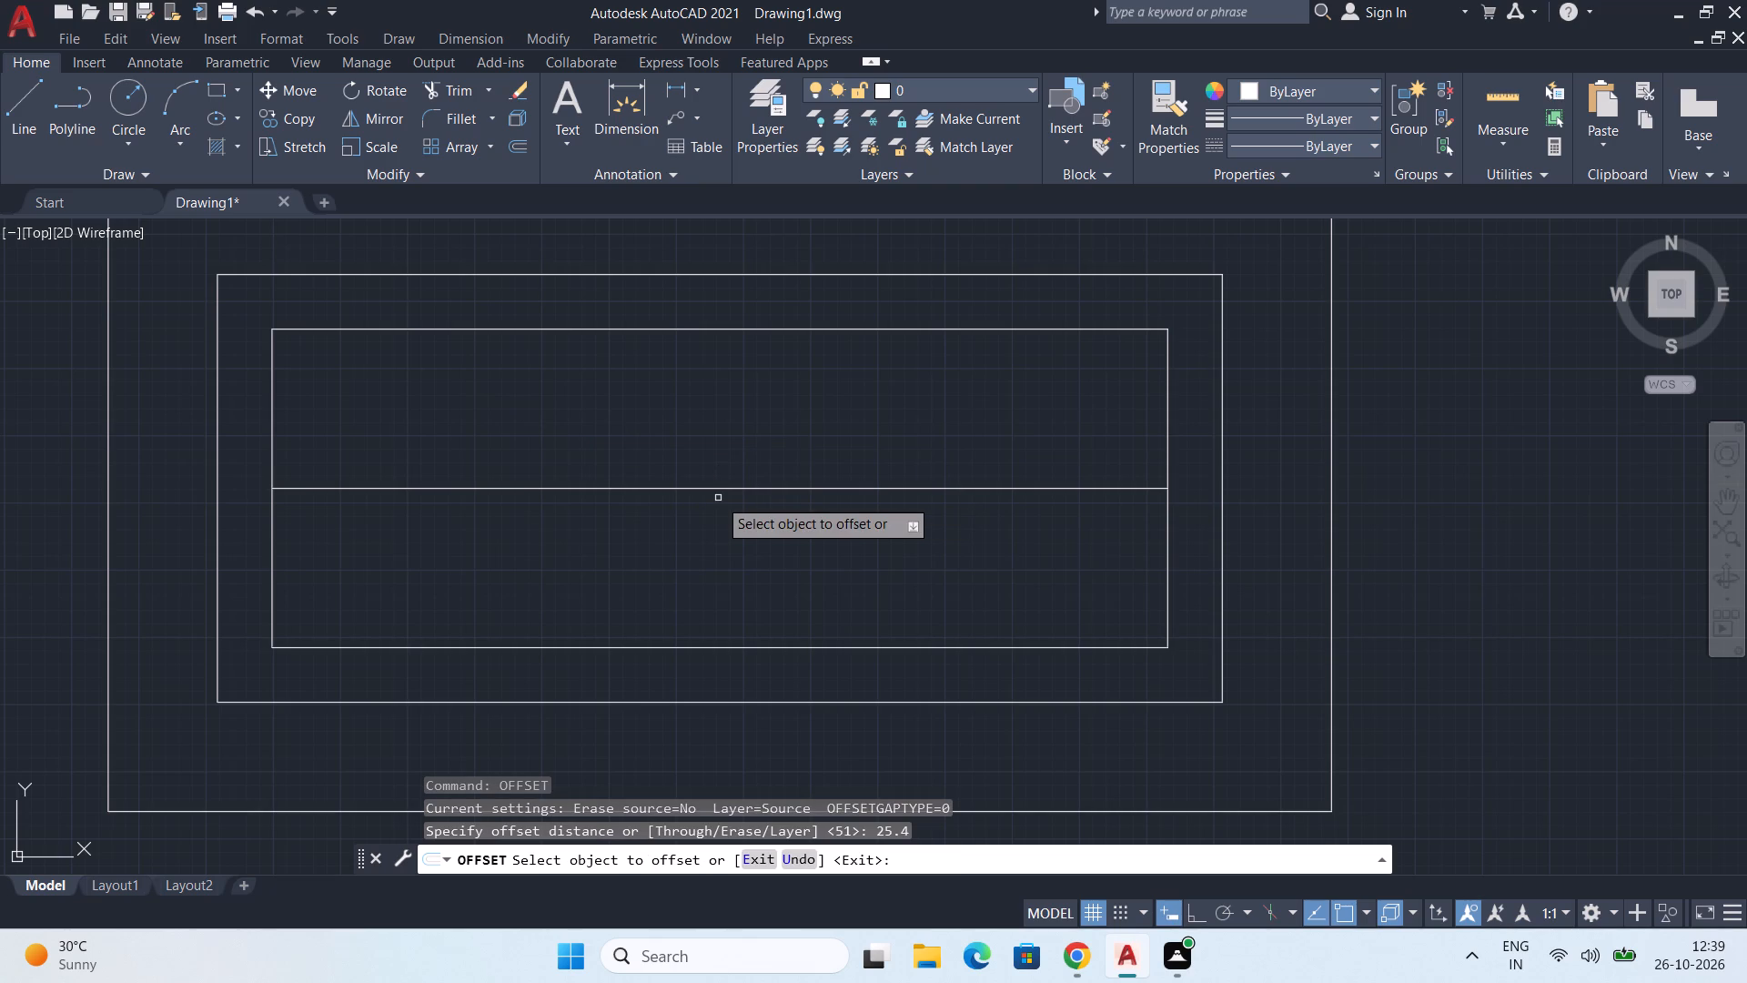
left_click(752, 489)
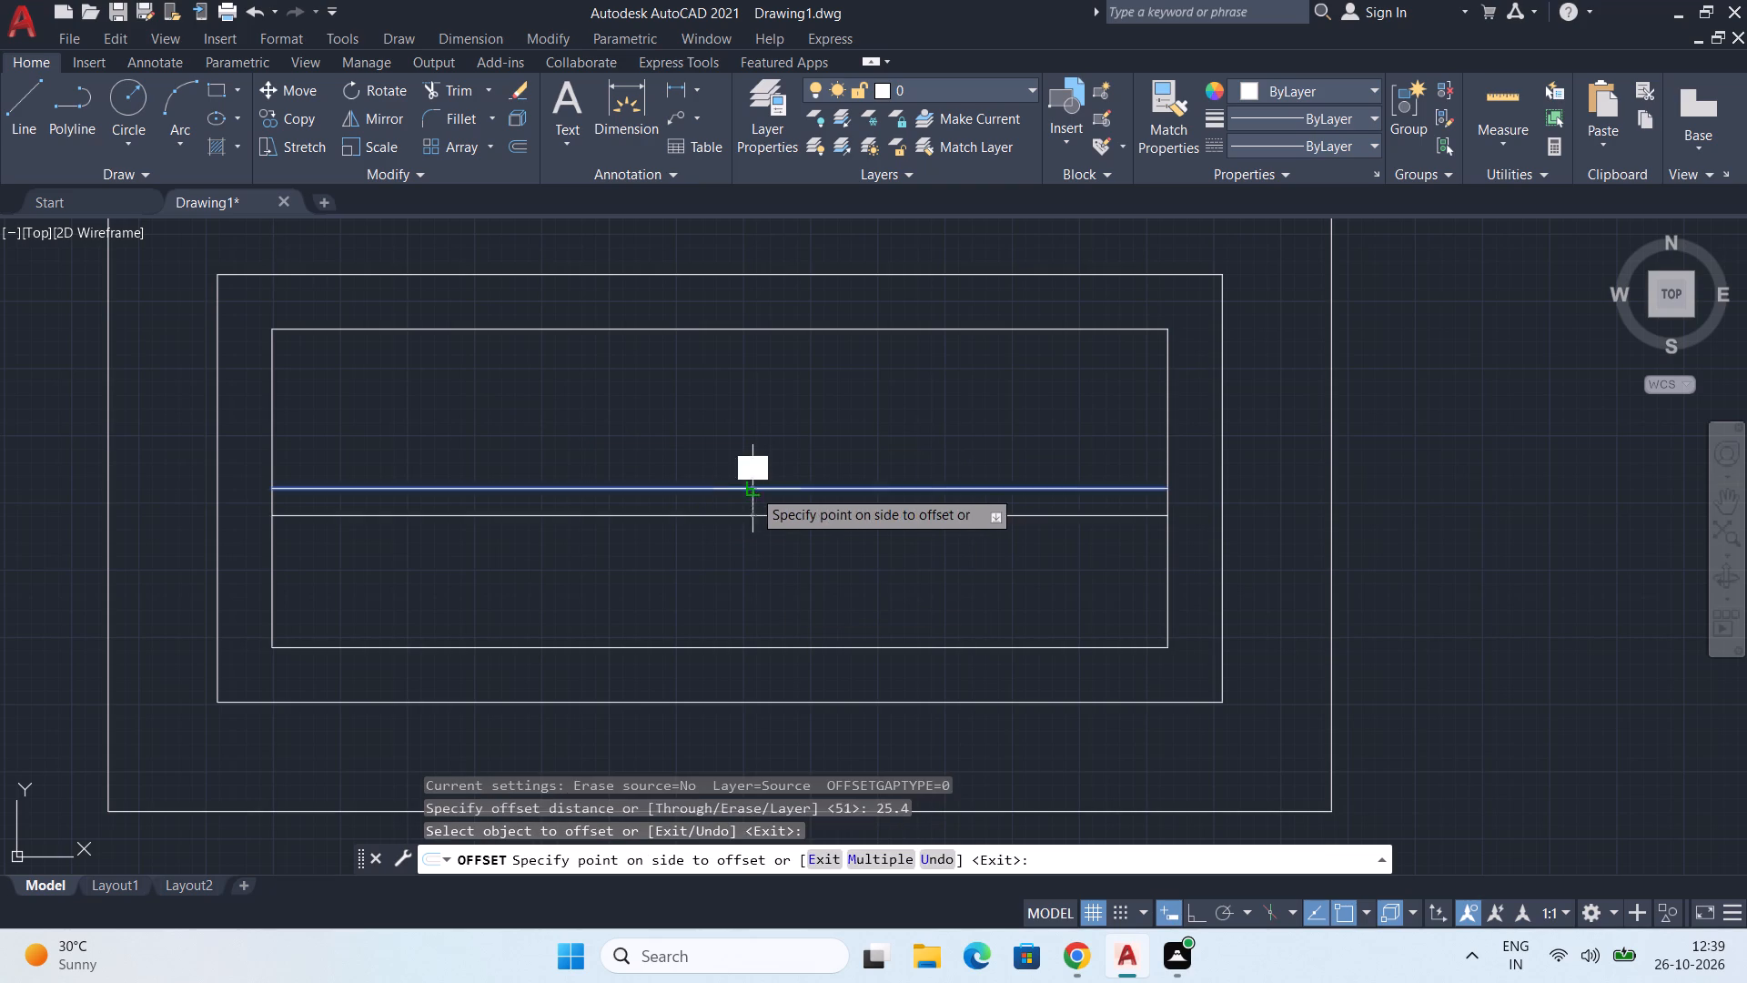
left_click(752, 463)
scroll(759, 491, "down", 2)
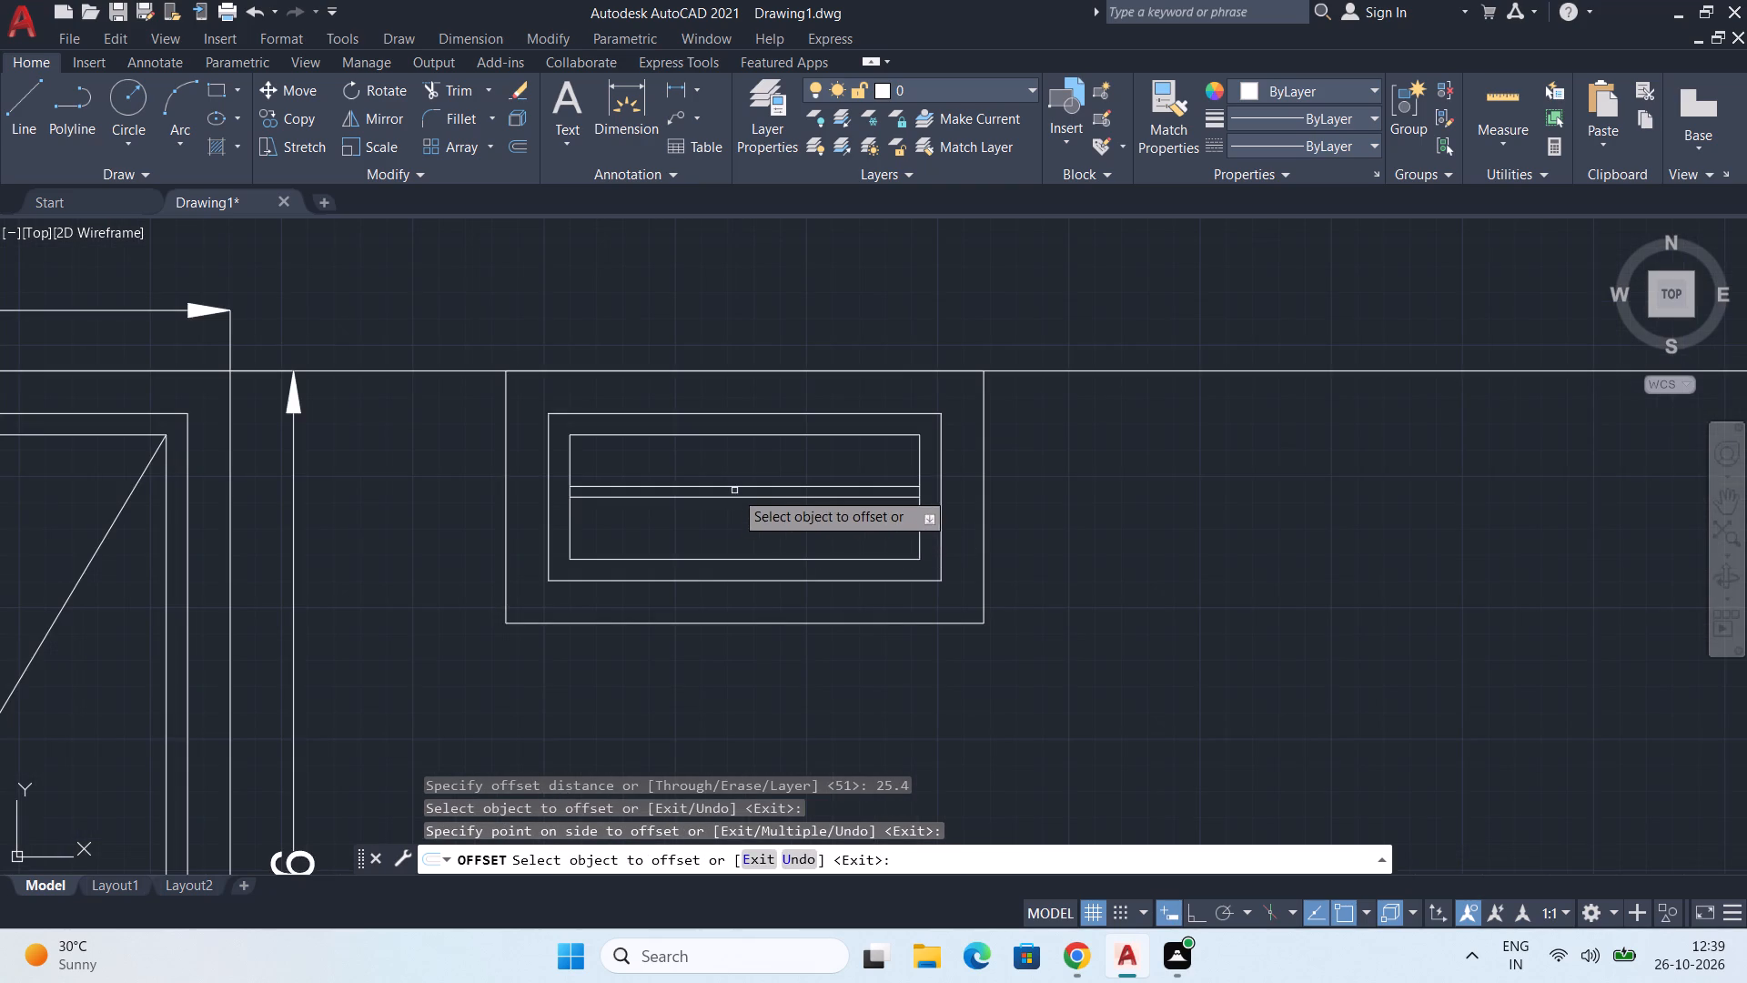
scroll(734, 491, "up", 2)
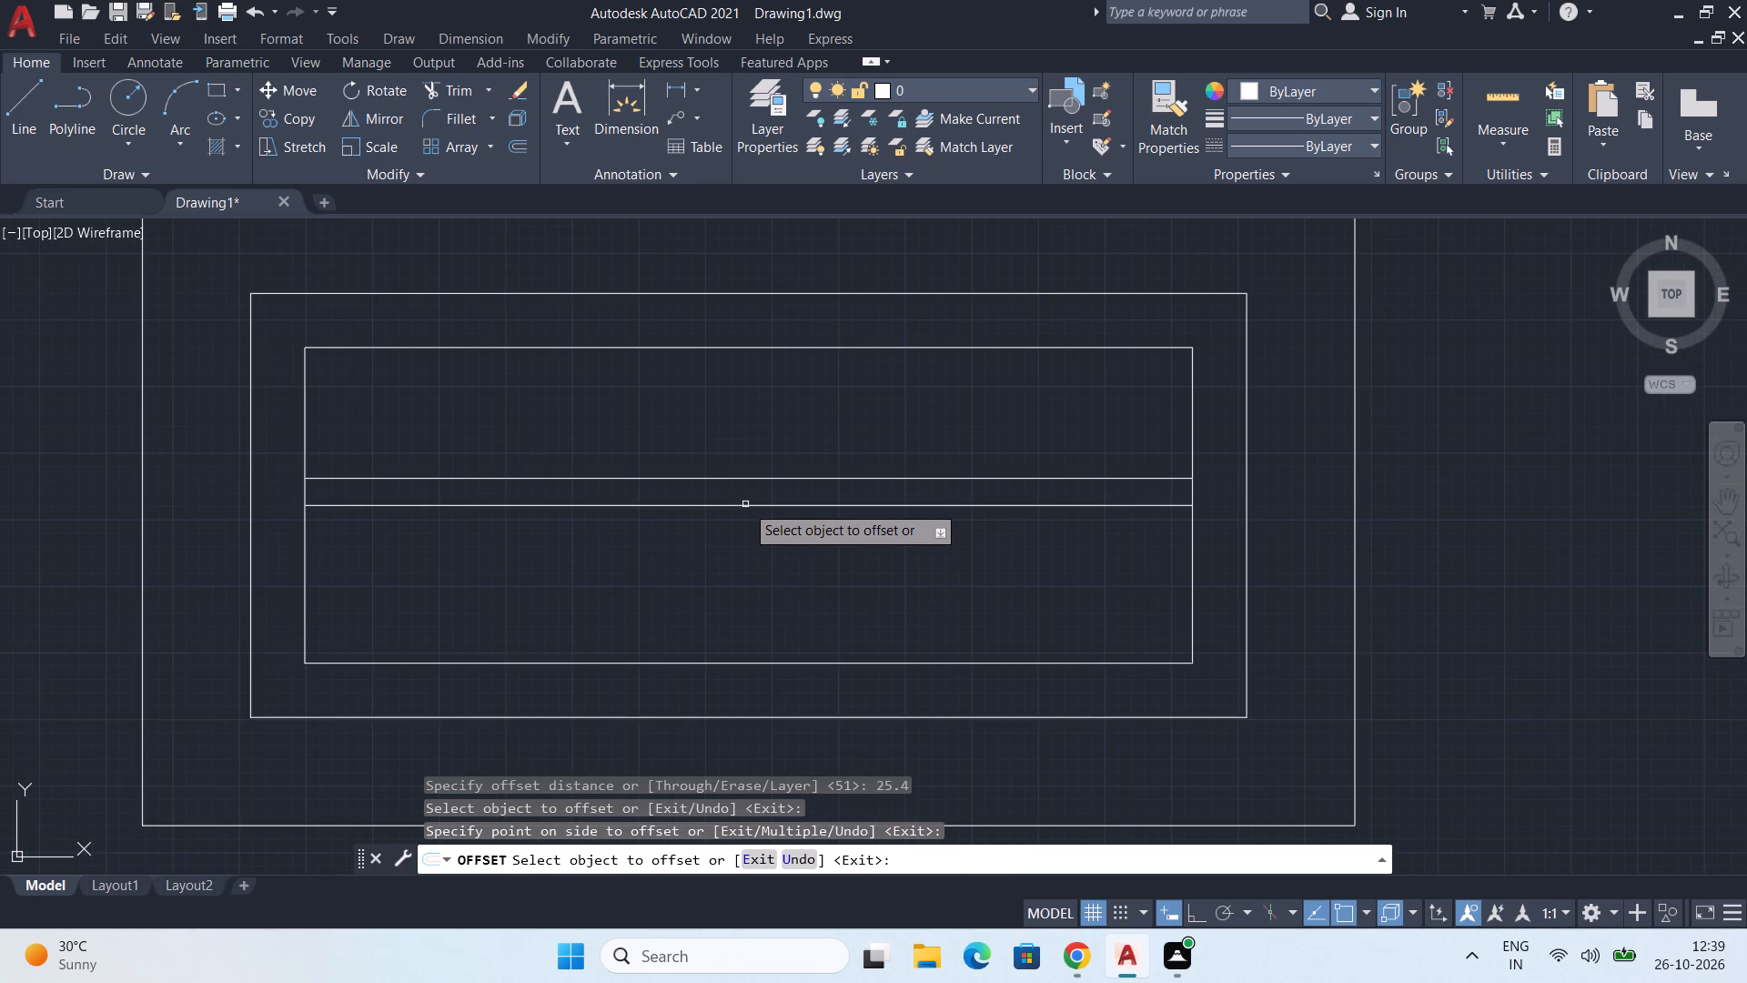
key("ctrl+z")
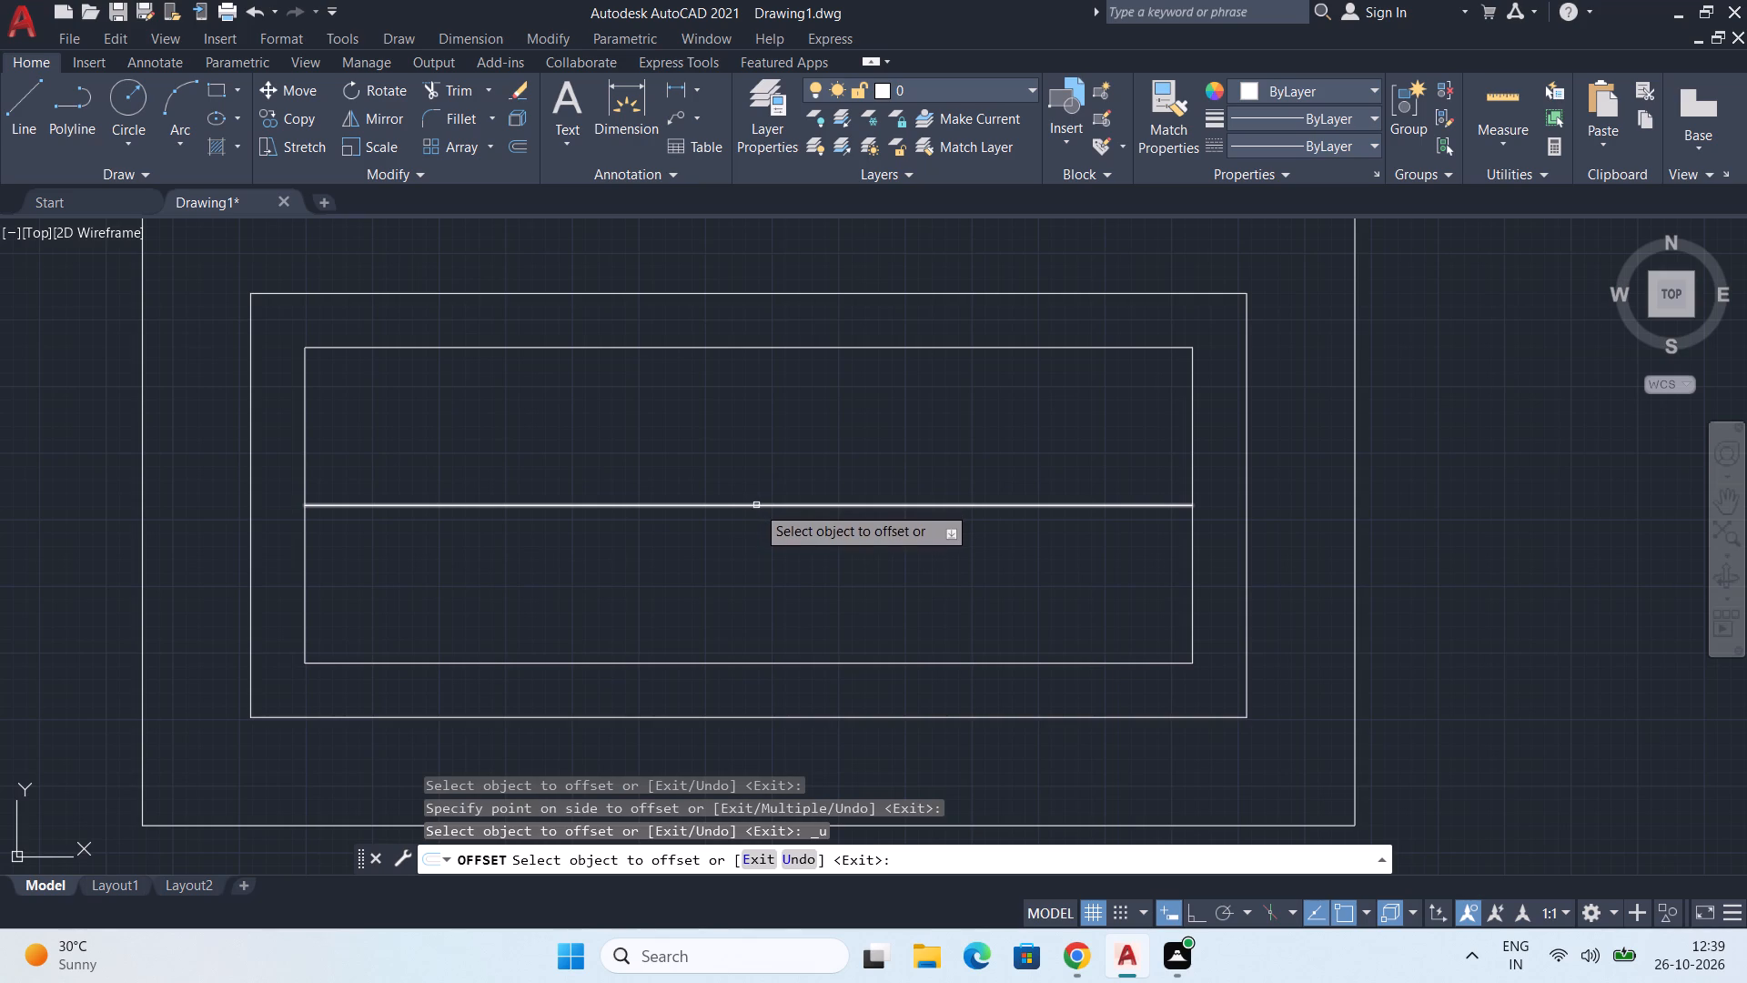
Offset the horizontal middle line by 12.9 mm, once above it and once below it.
left_click(756, 505)
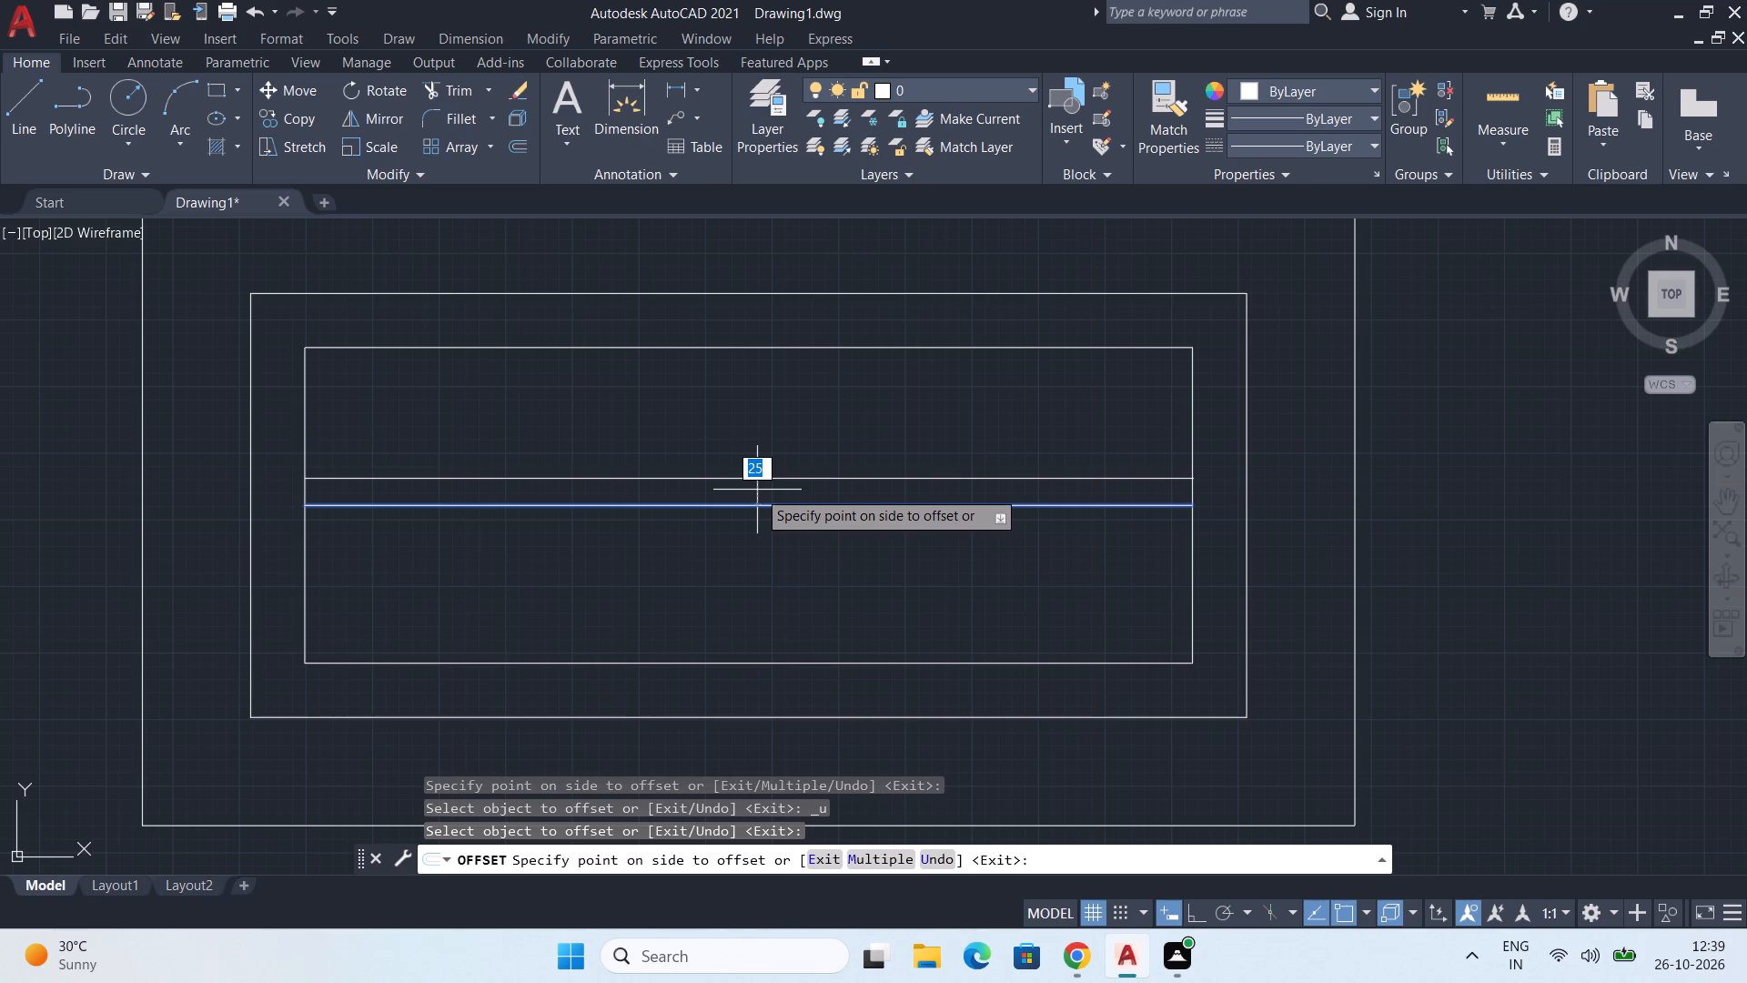
type("12.9")
key("Return")
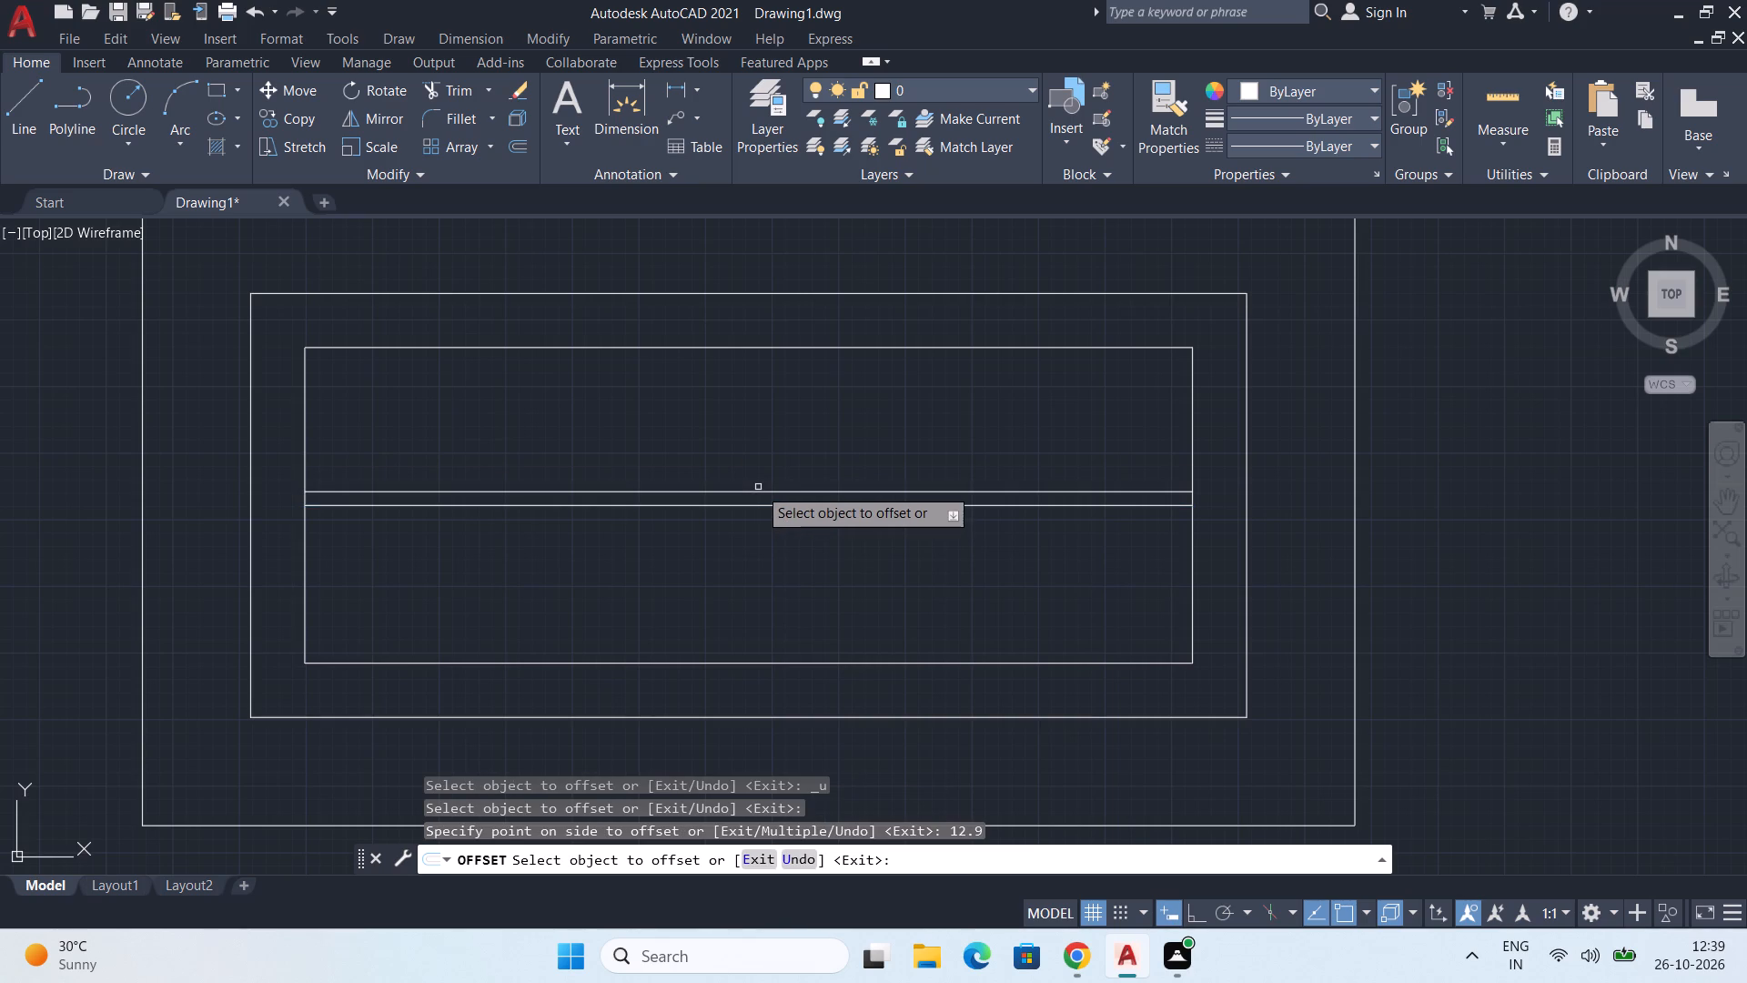
left_click(777, 474)
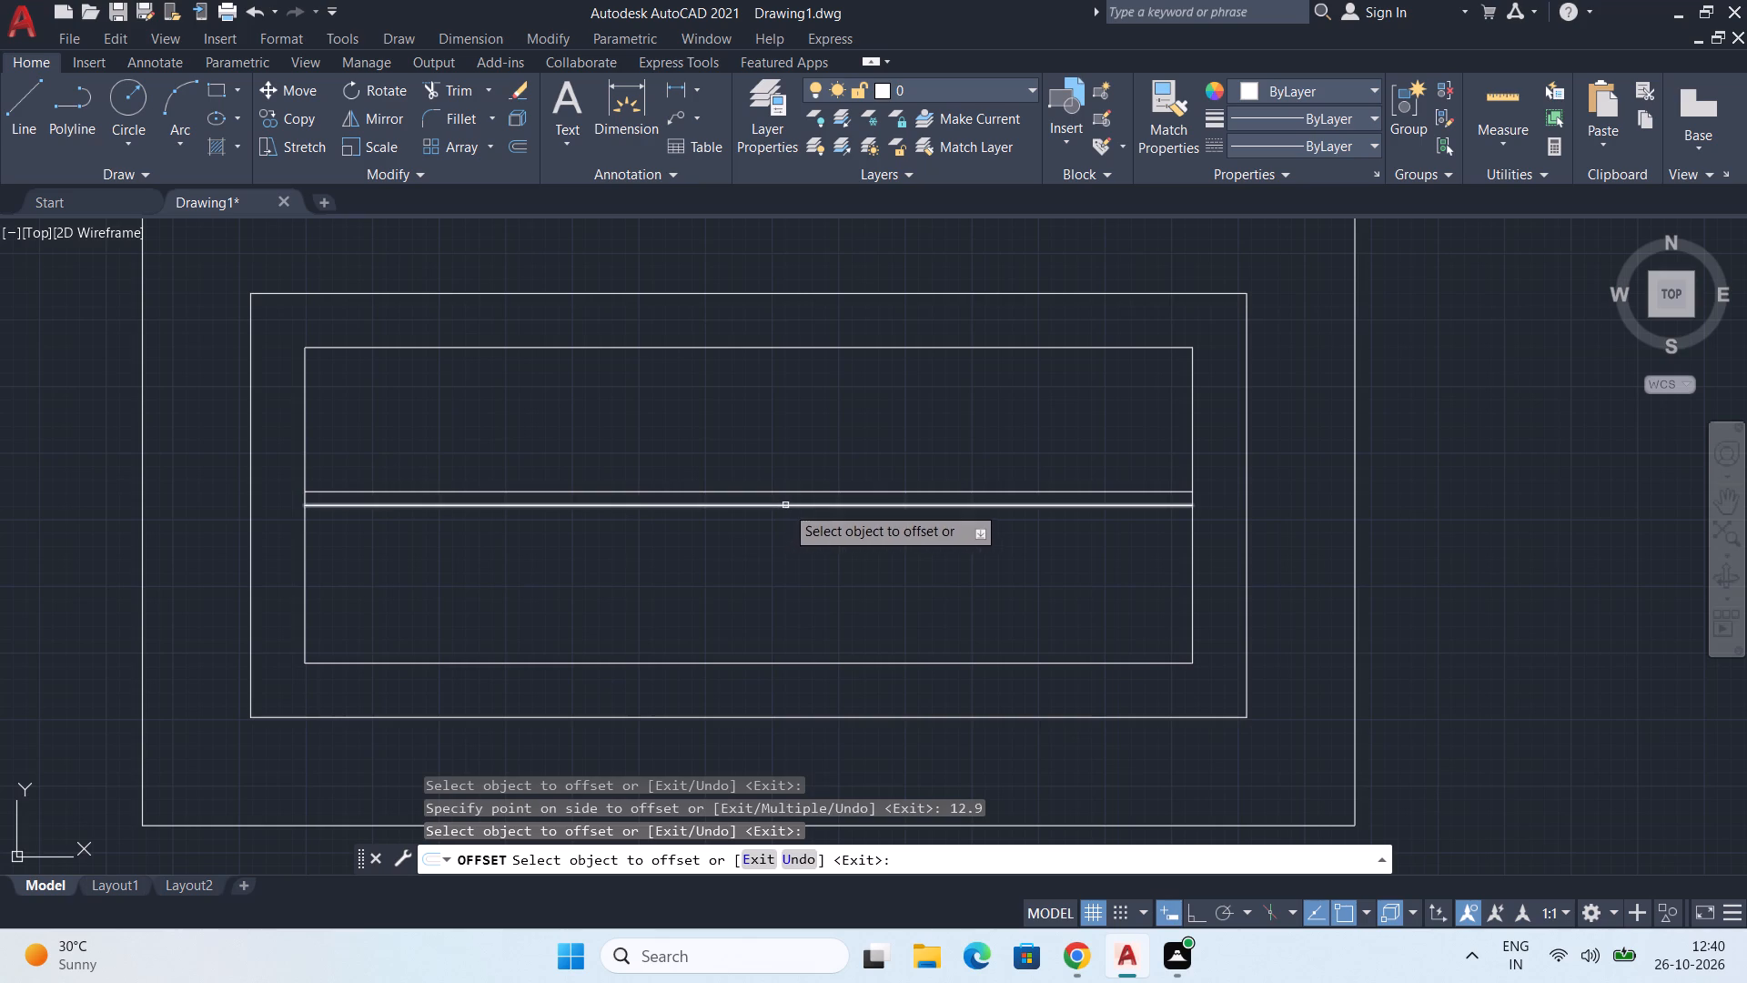
left_click(785, 505)
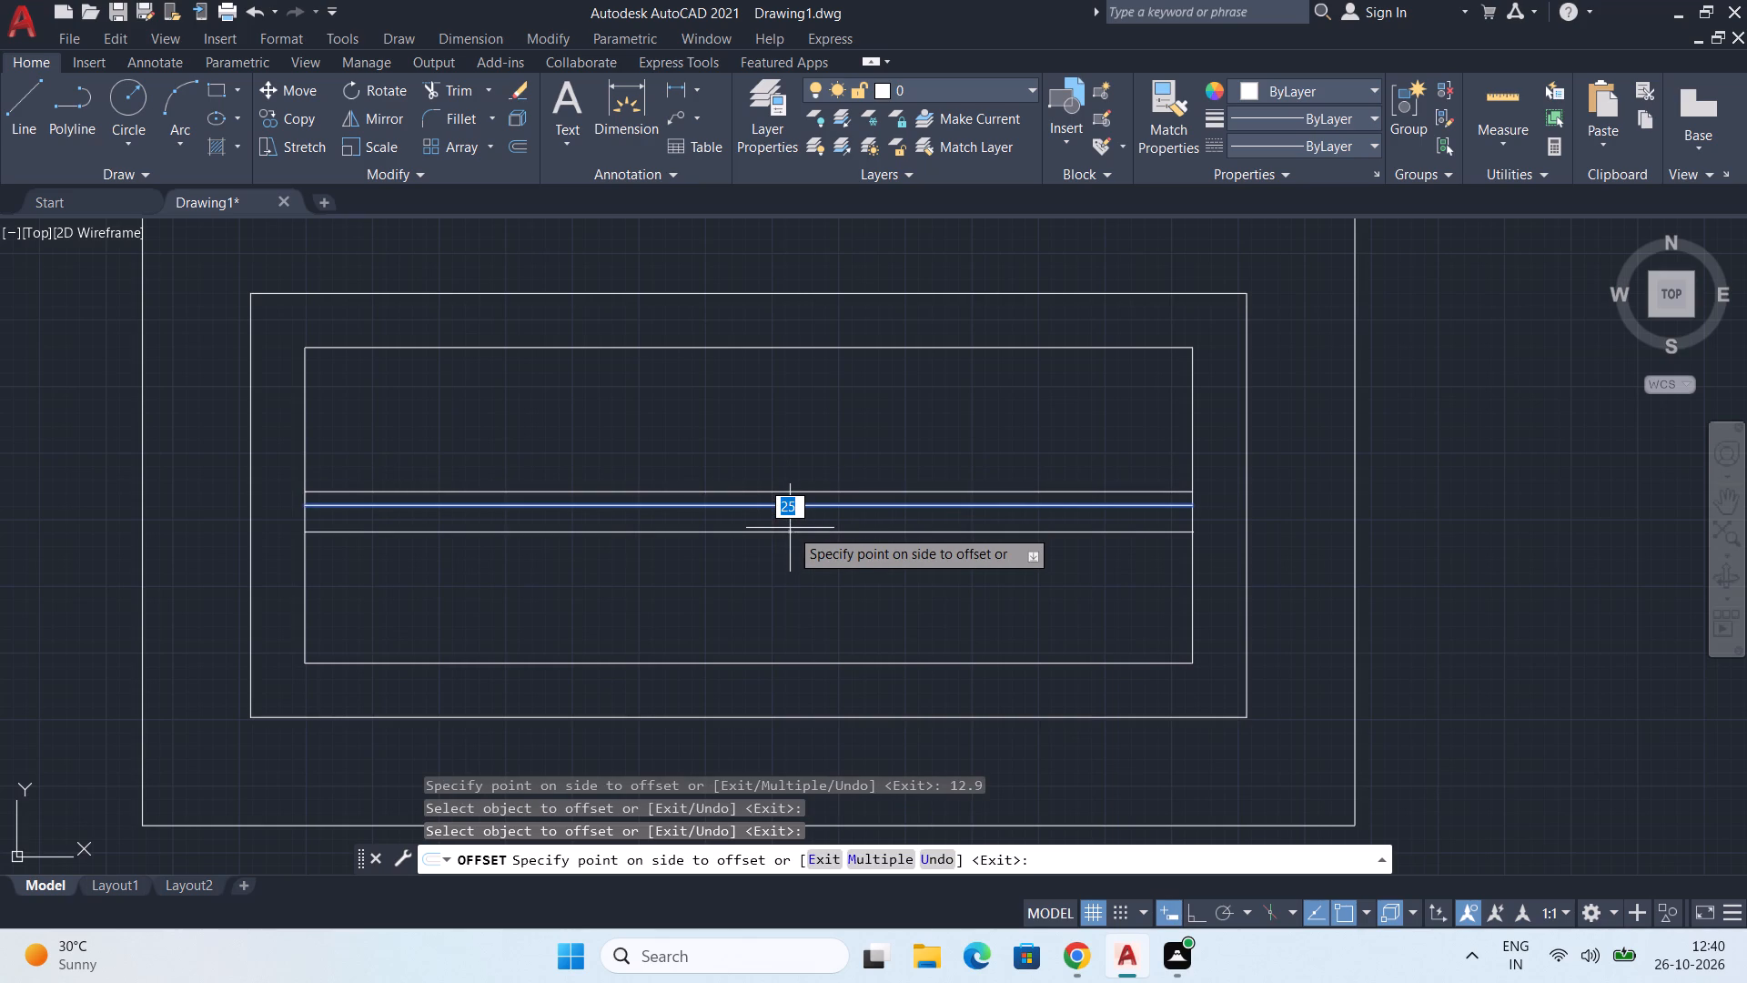
type("12.9")
key("Return")
key("space")
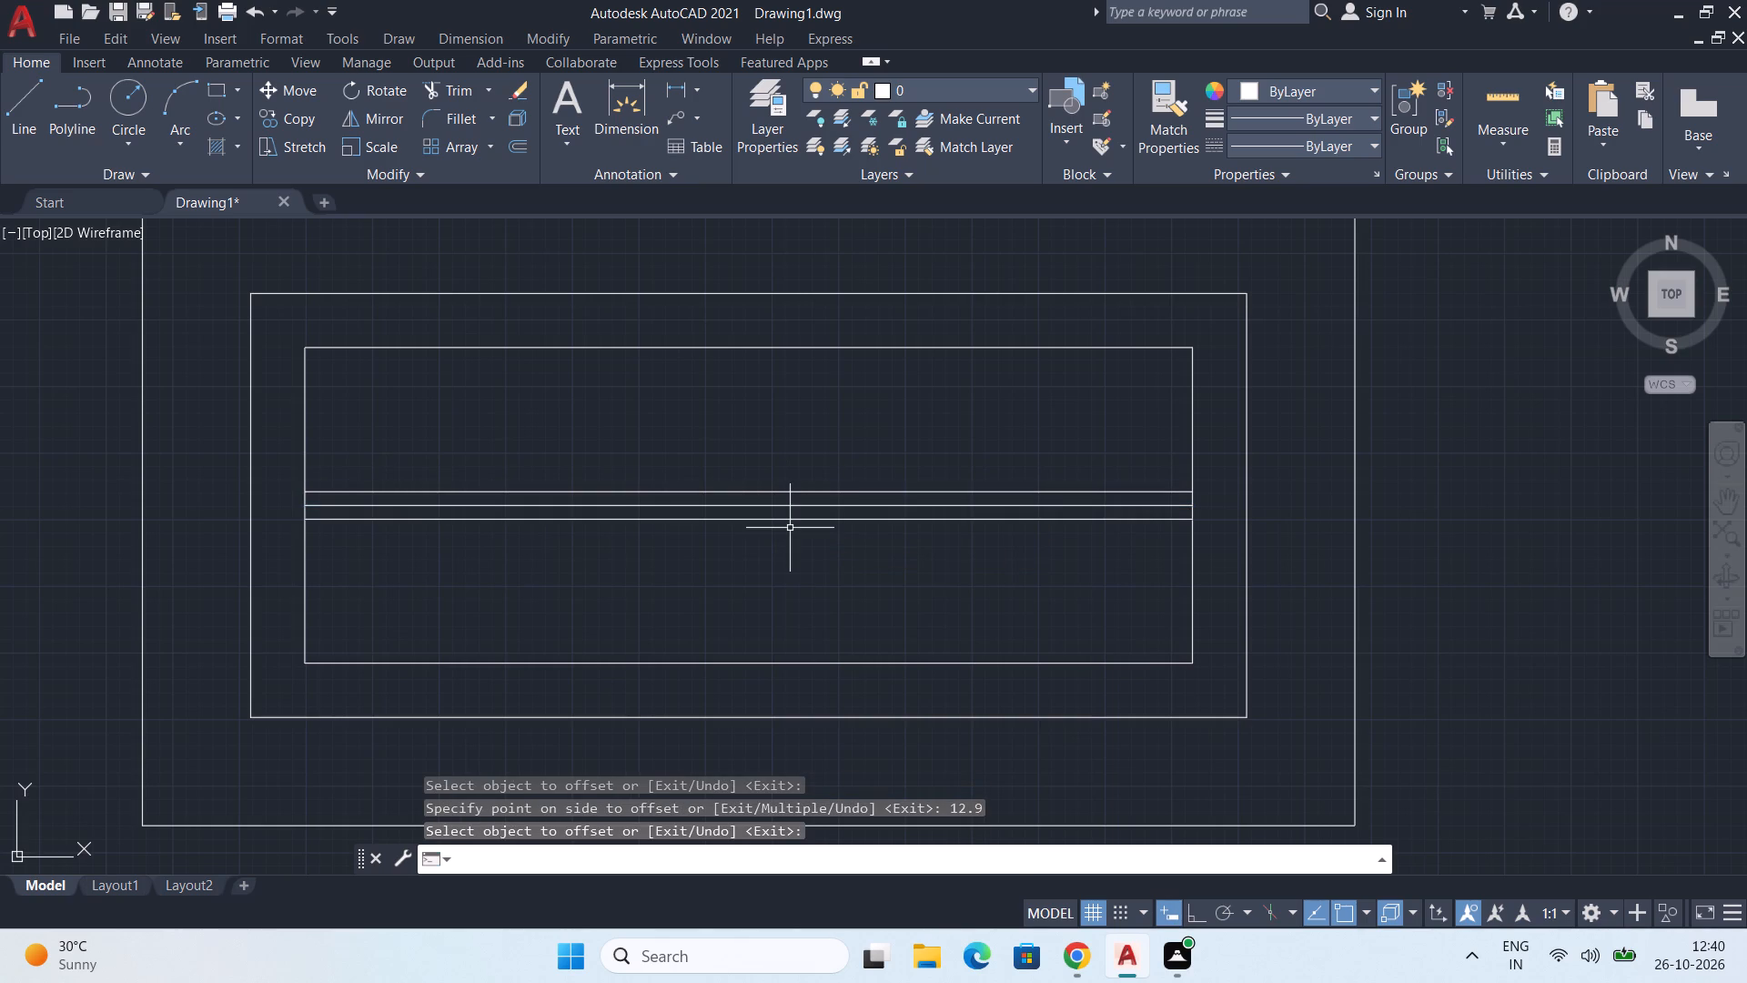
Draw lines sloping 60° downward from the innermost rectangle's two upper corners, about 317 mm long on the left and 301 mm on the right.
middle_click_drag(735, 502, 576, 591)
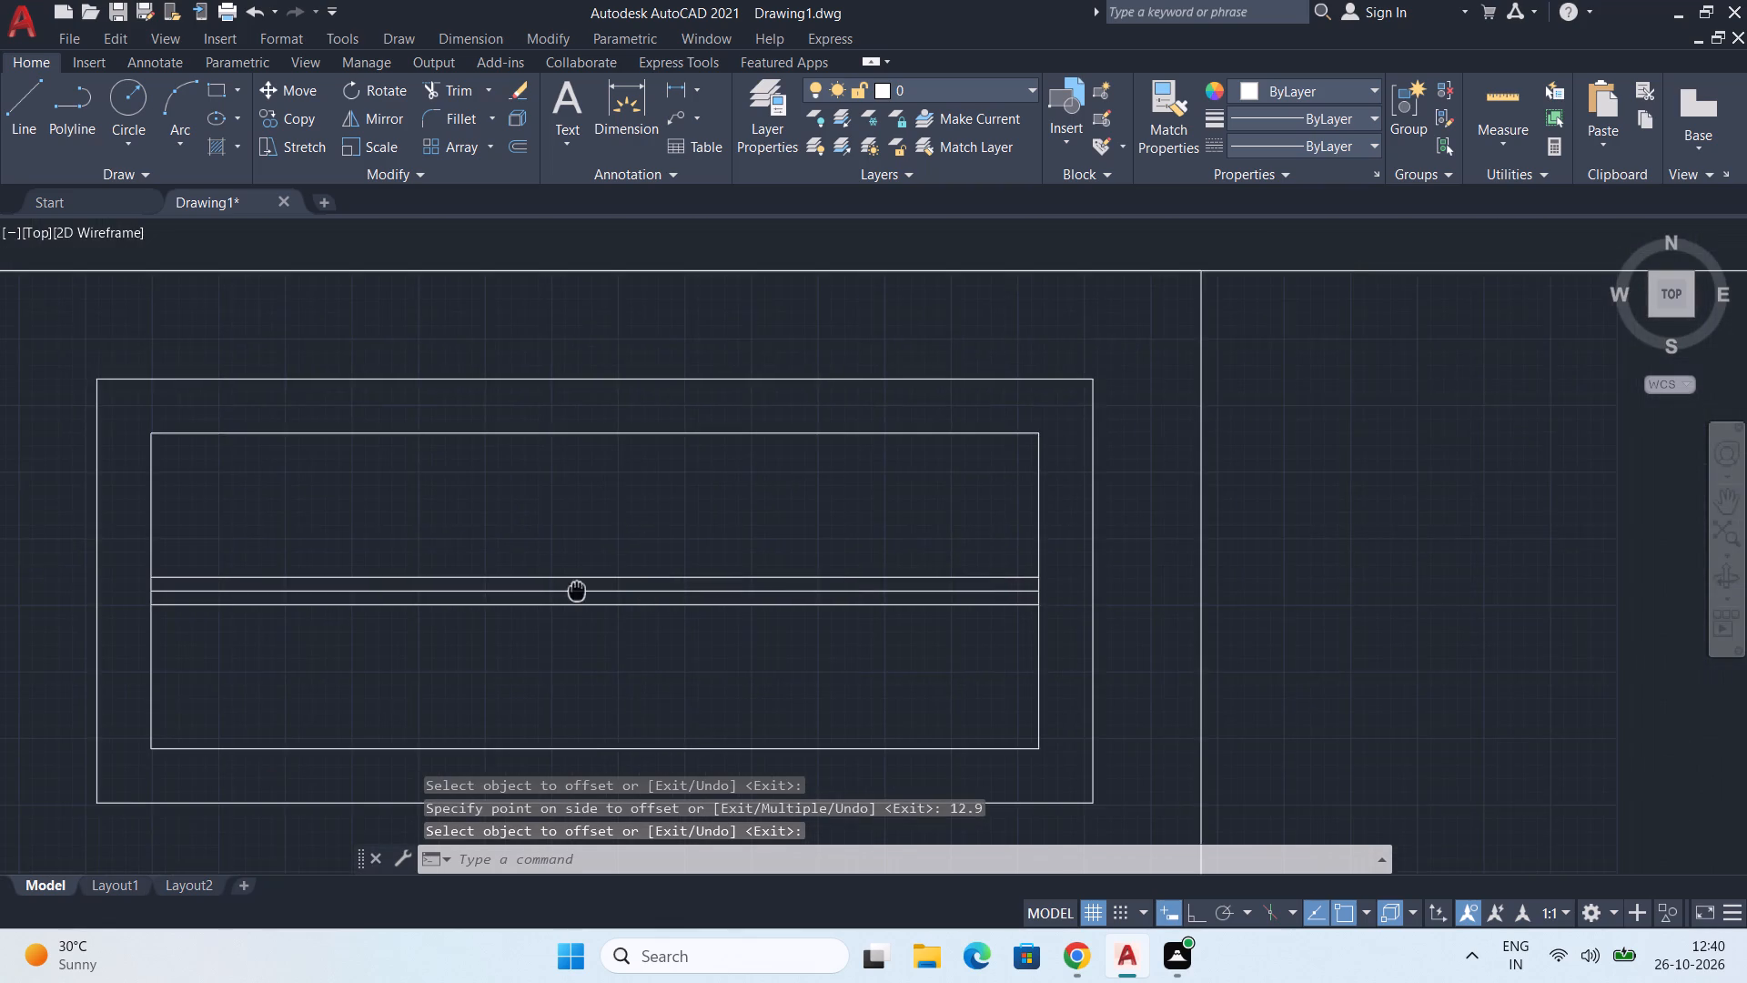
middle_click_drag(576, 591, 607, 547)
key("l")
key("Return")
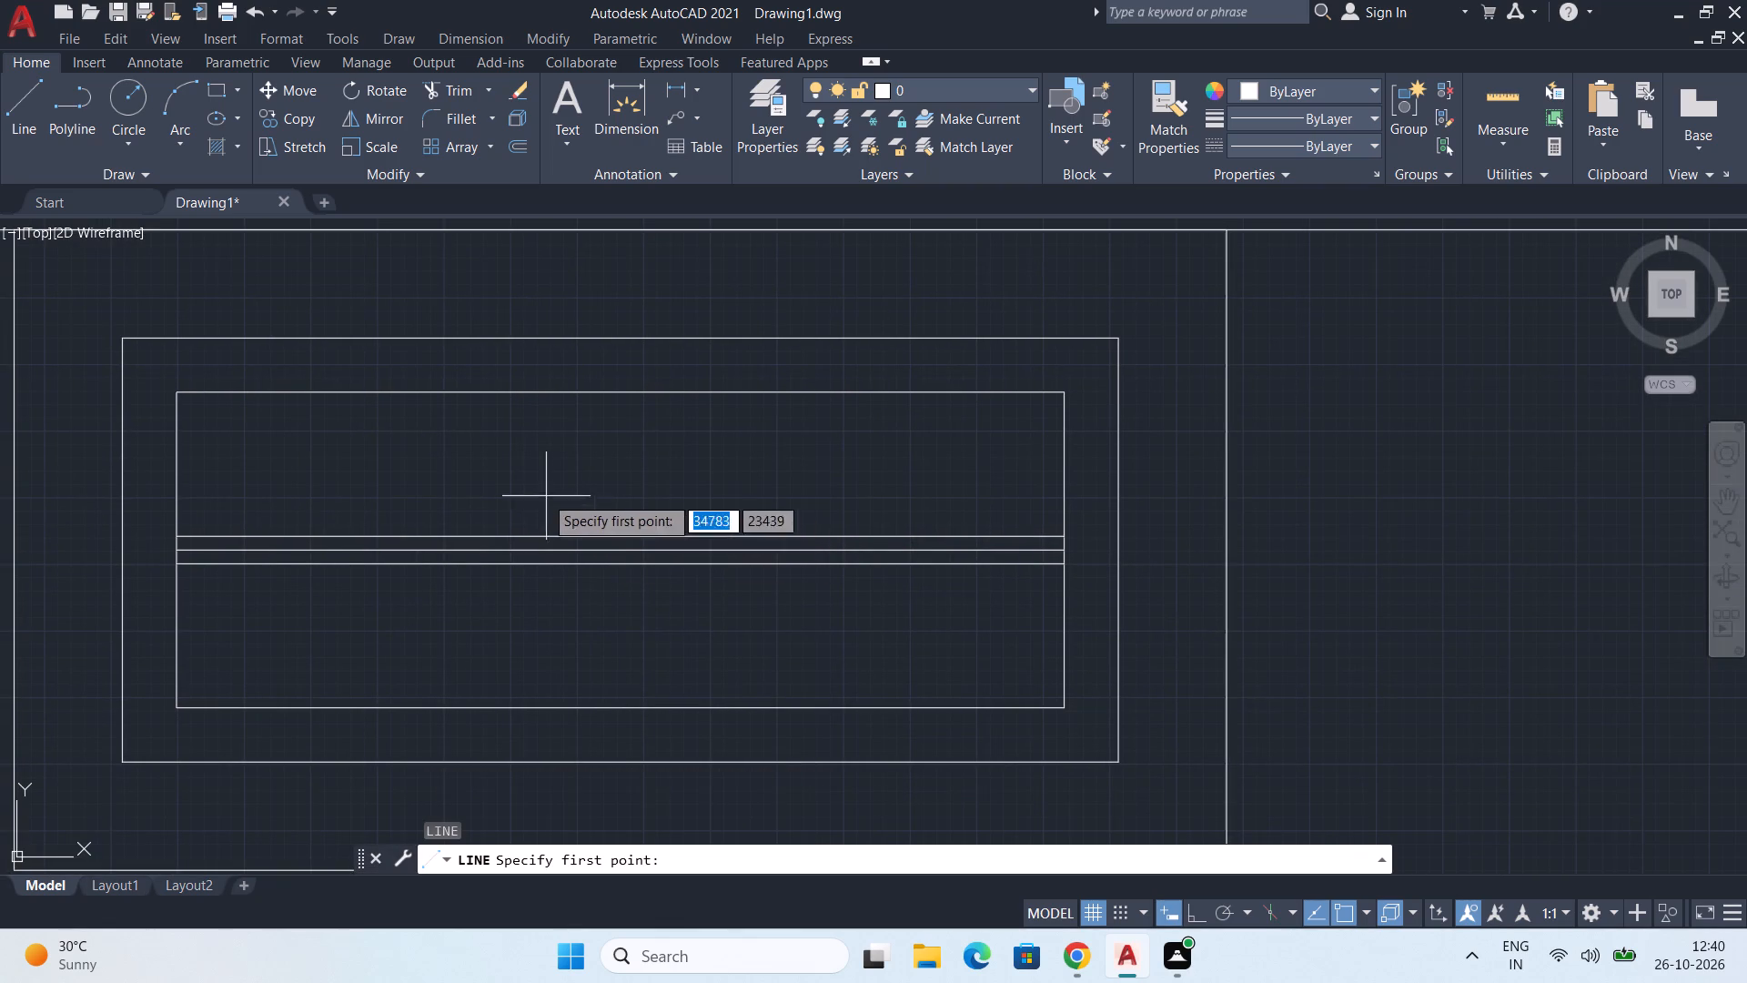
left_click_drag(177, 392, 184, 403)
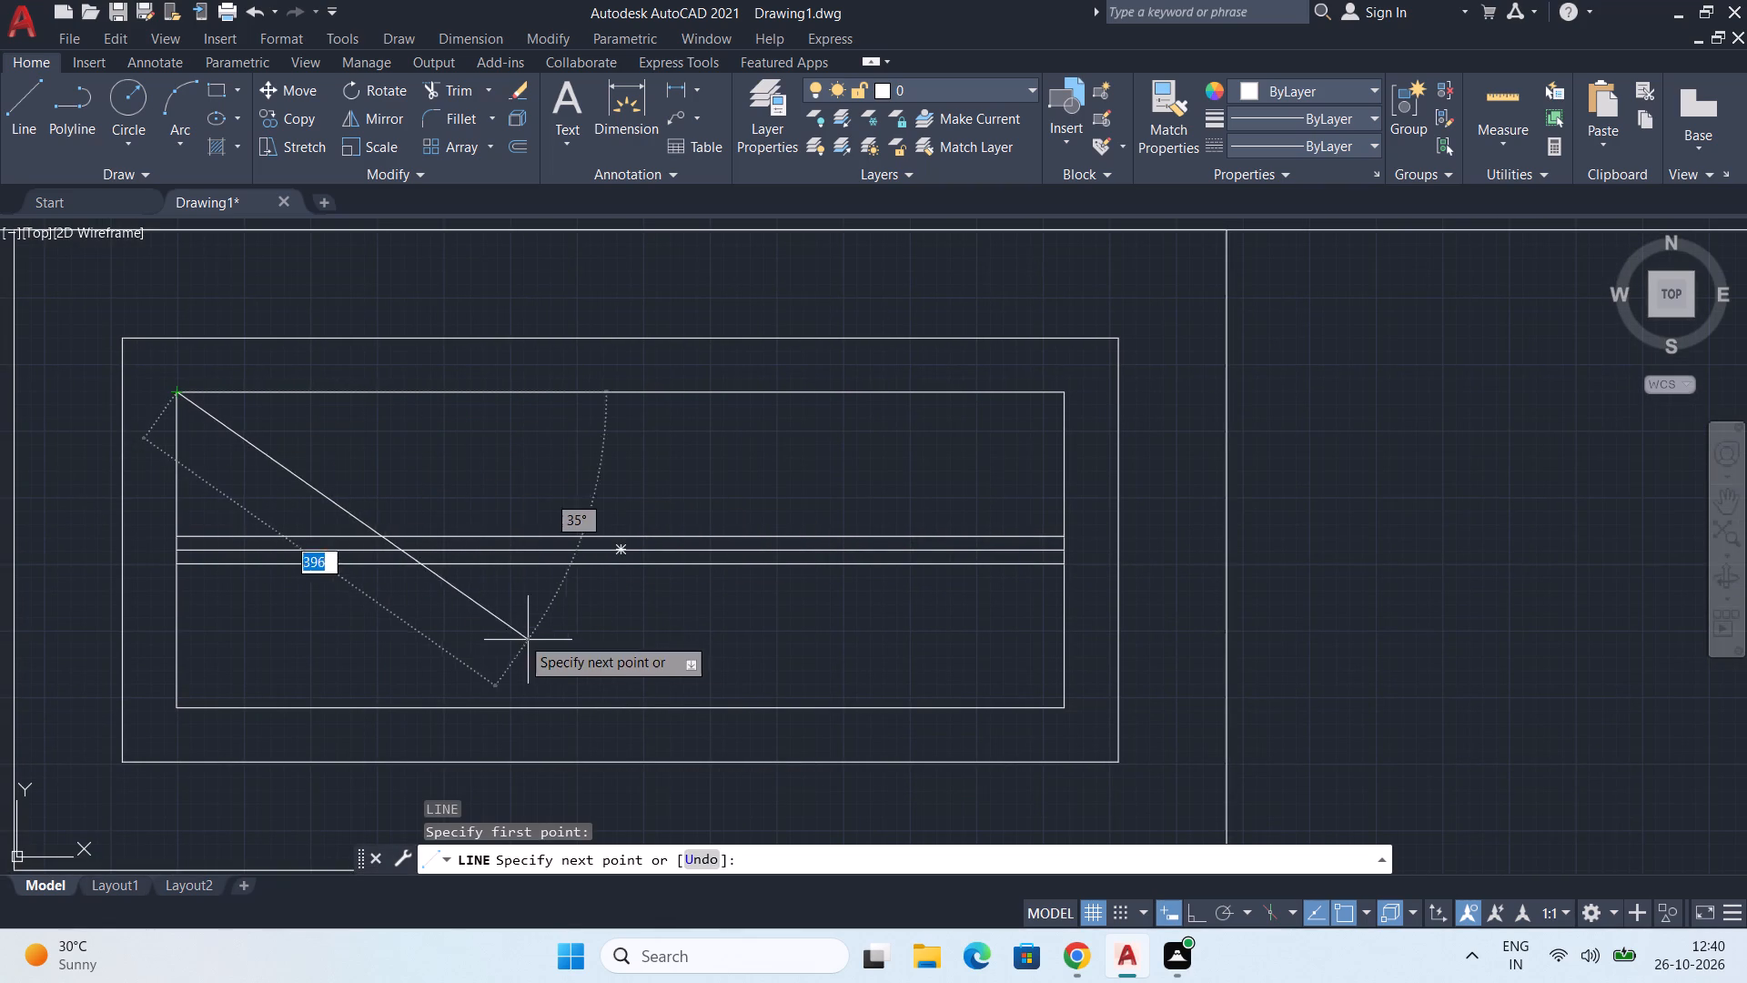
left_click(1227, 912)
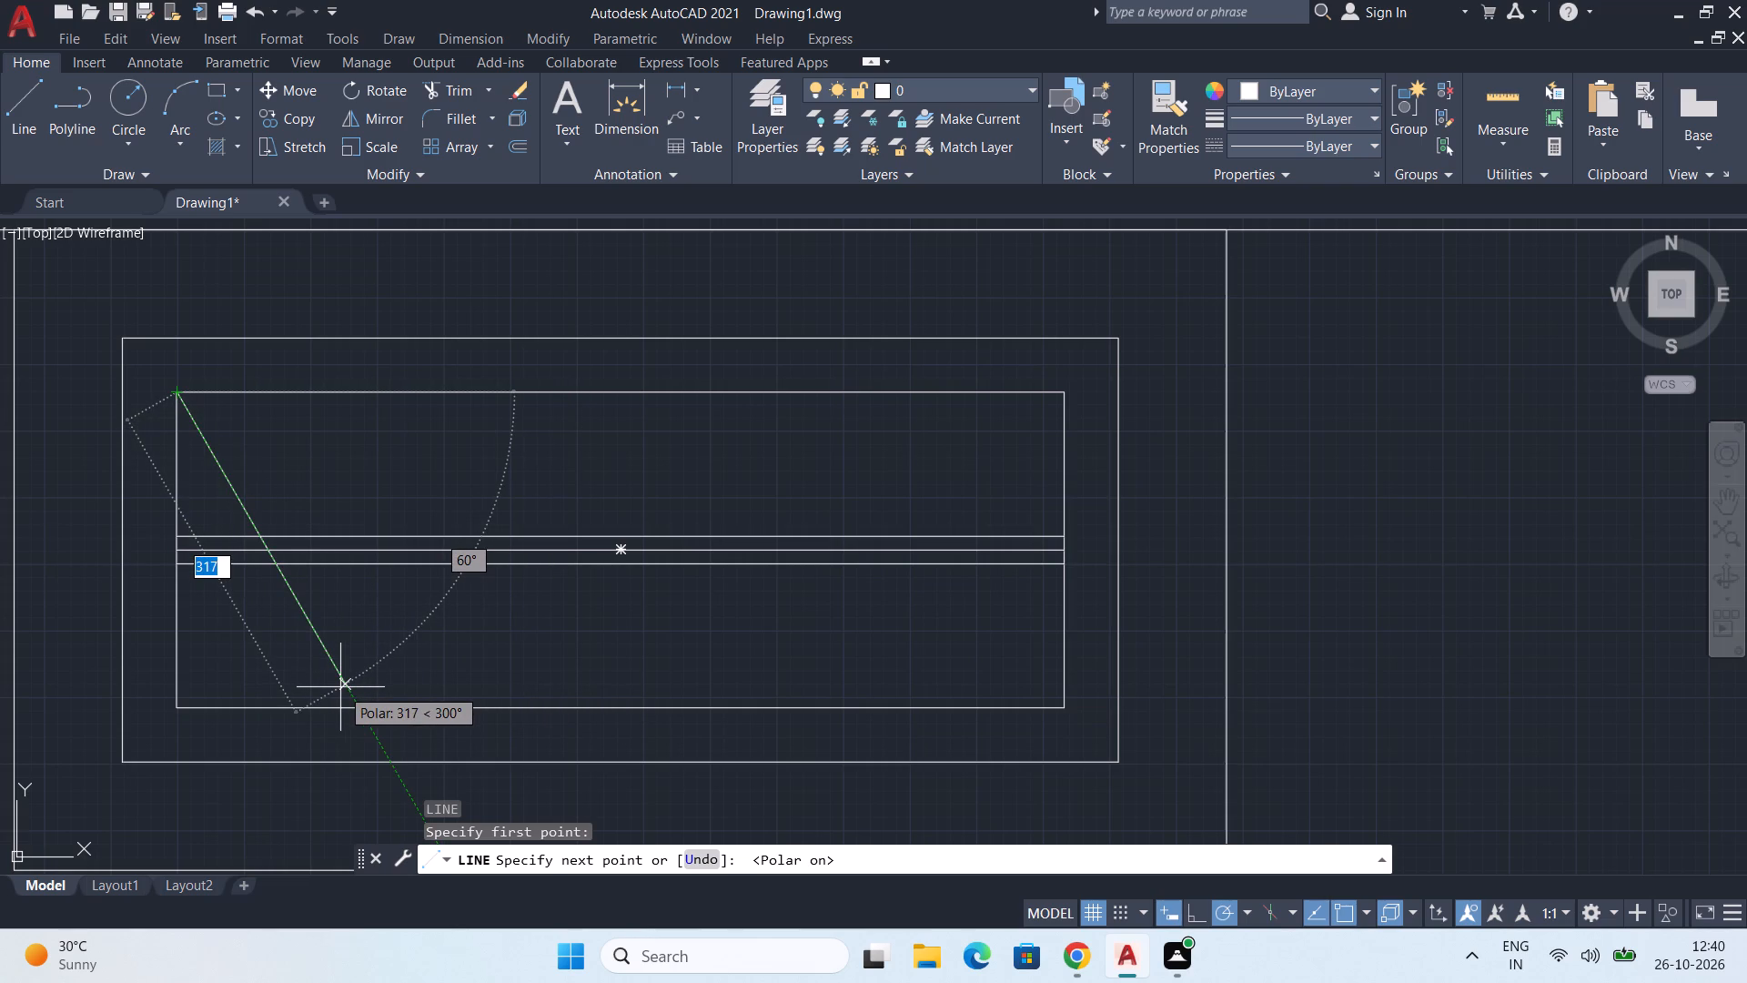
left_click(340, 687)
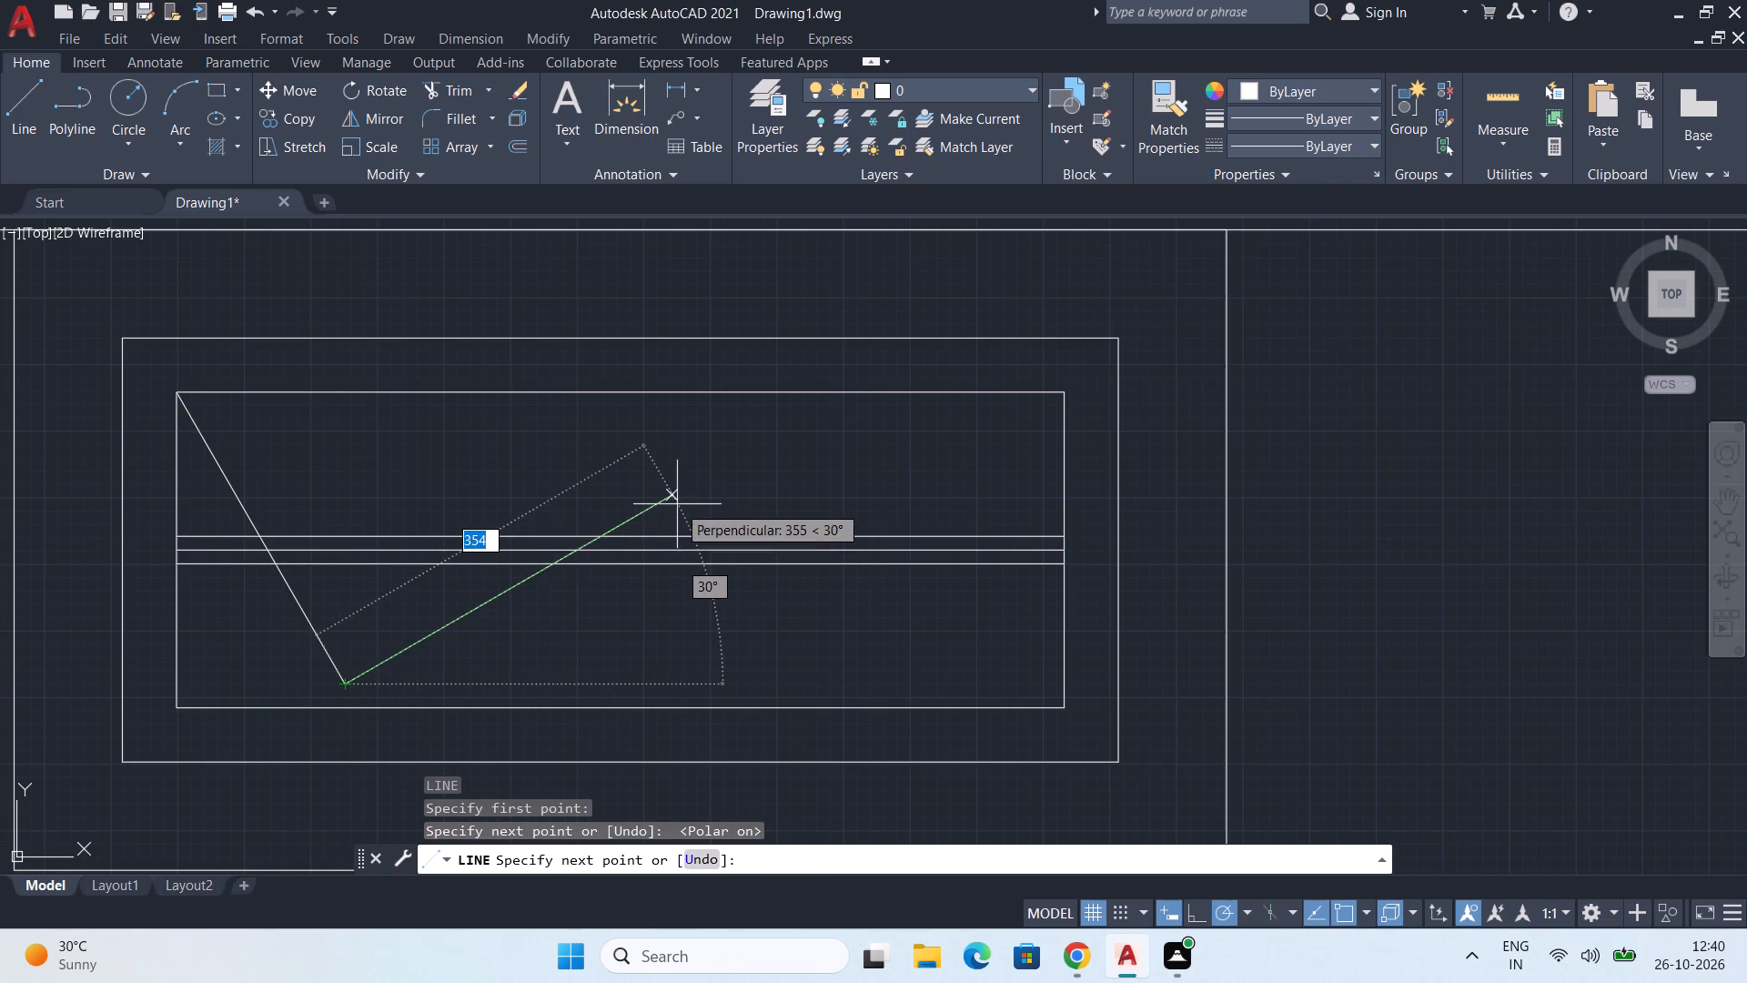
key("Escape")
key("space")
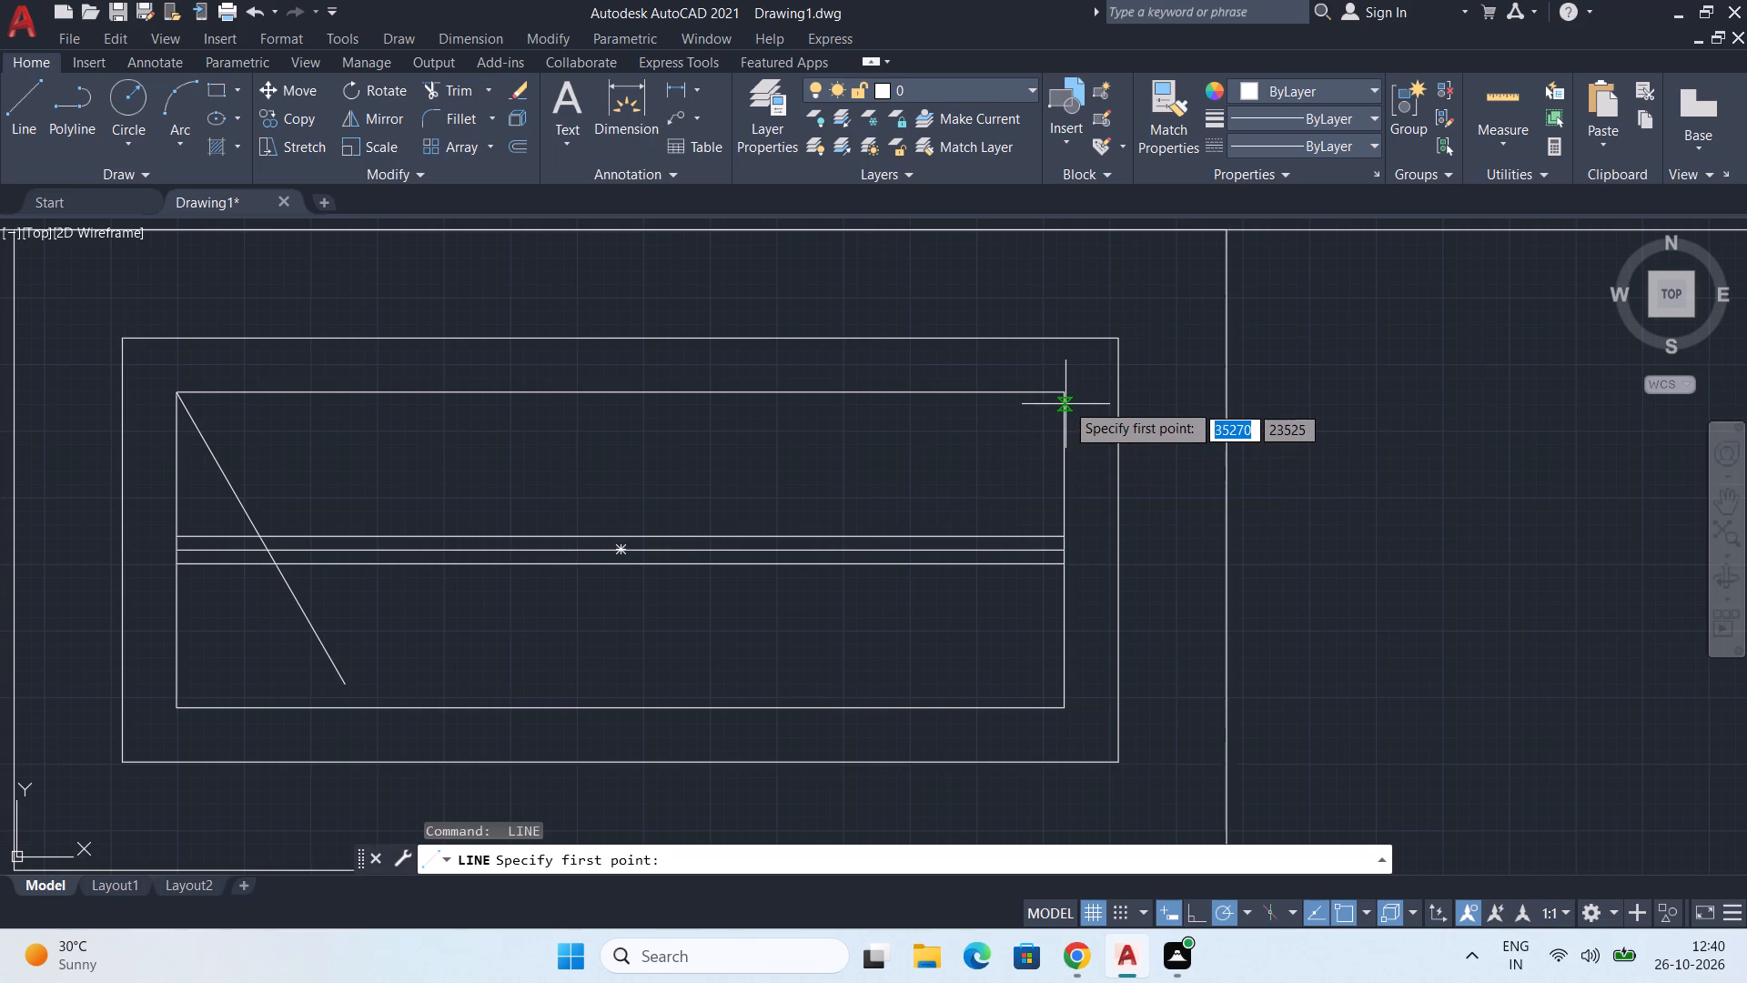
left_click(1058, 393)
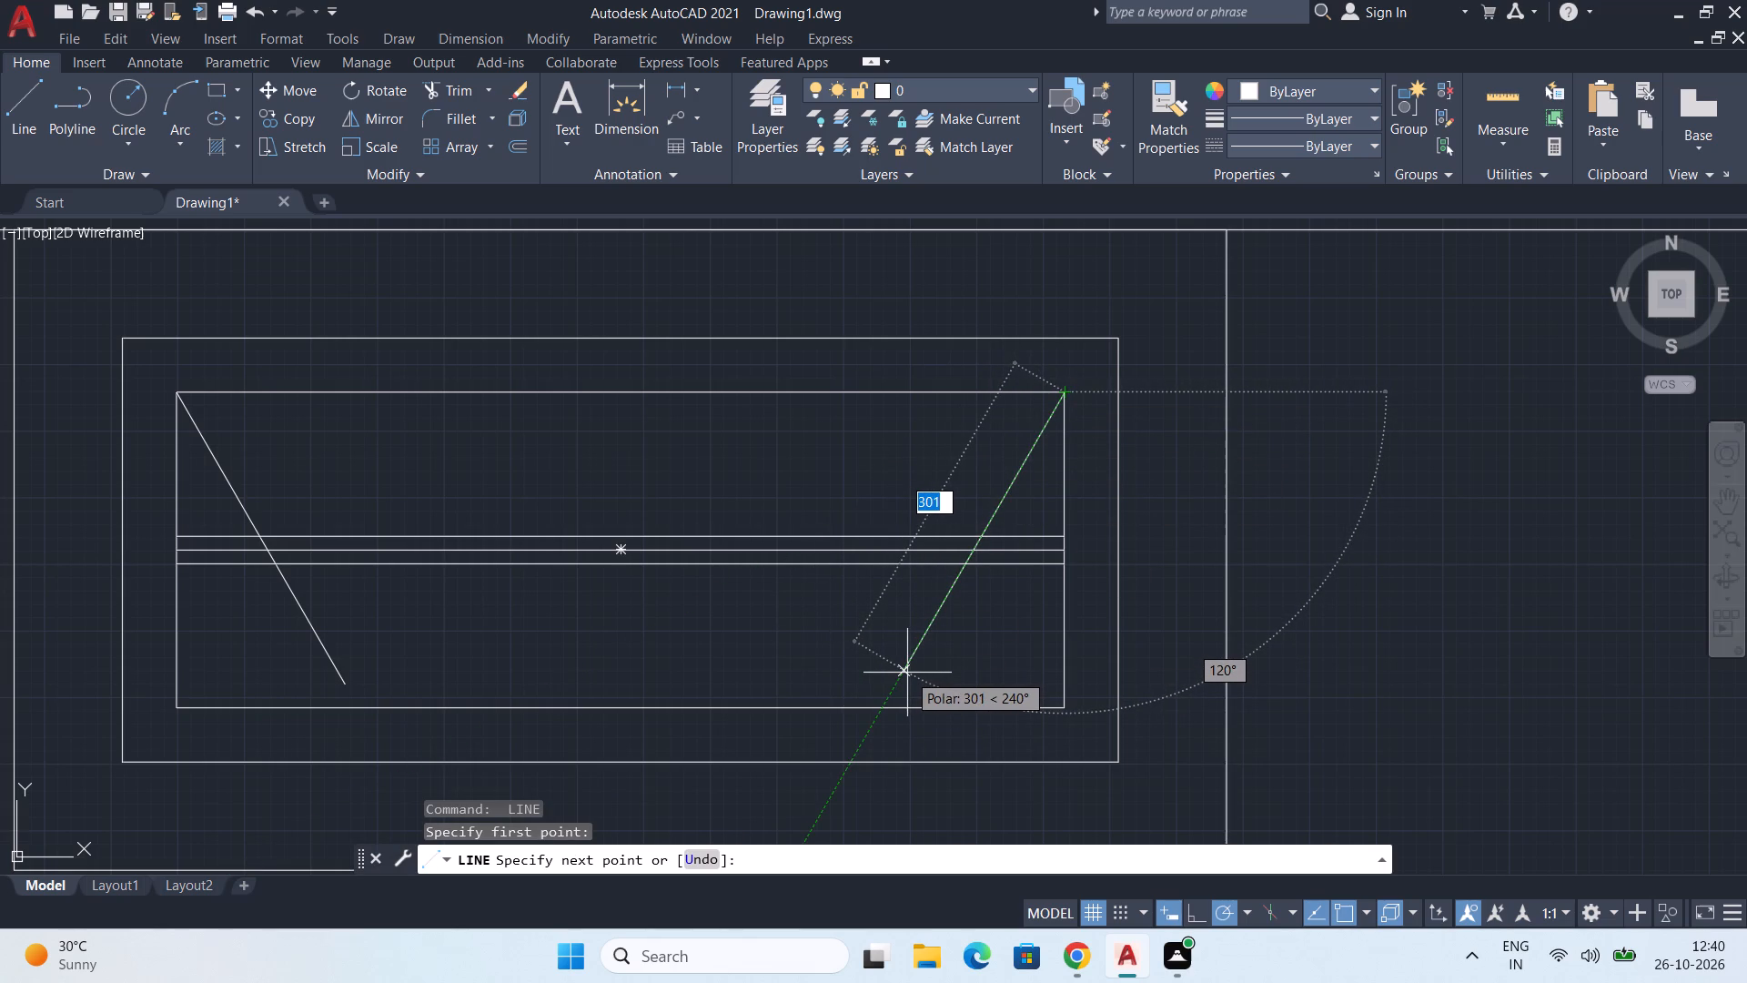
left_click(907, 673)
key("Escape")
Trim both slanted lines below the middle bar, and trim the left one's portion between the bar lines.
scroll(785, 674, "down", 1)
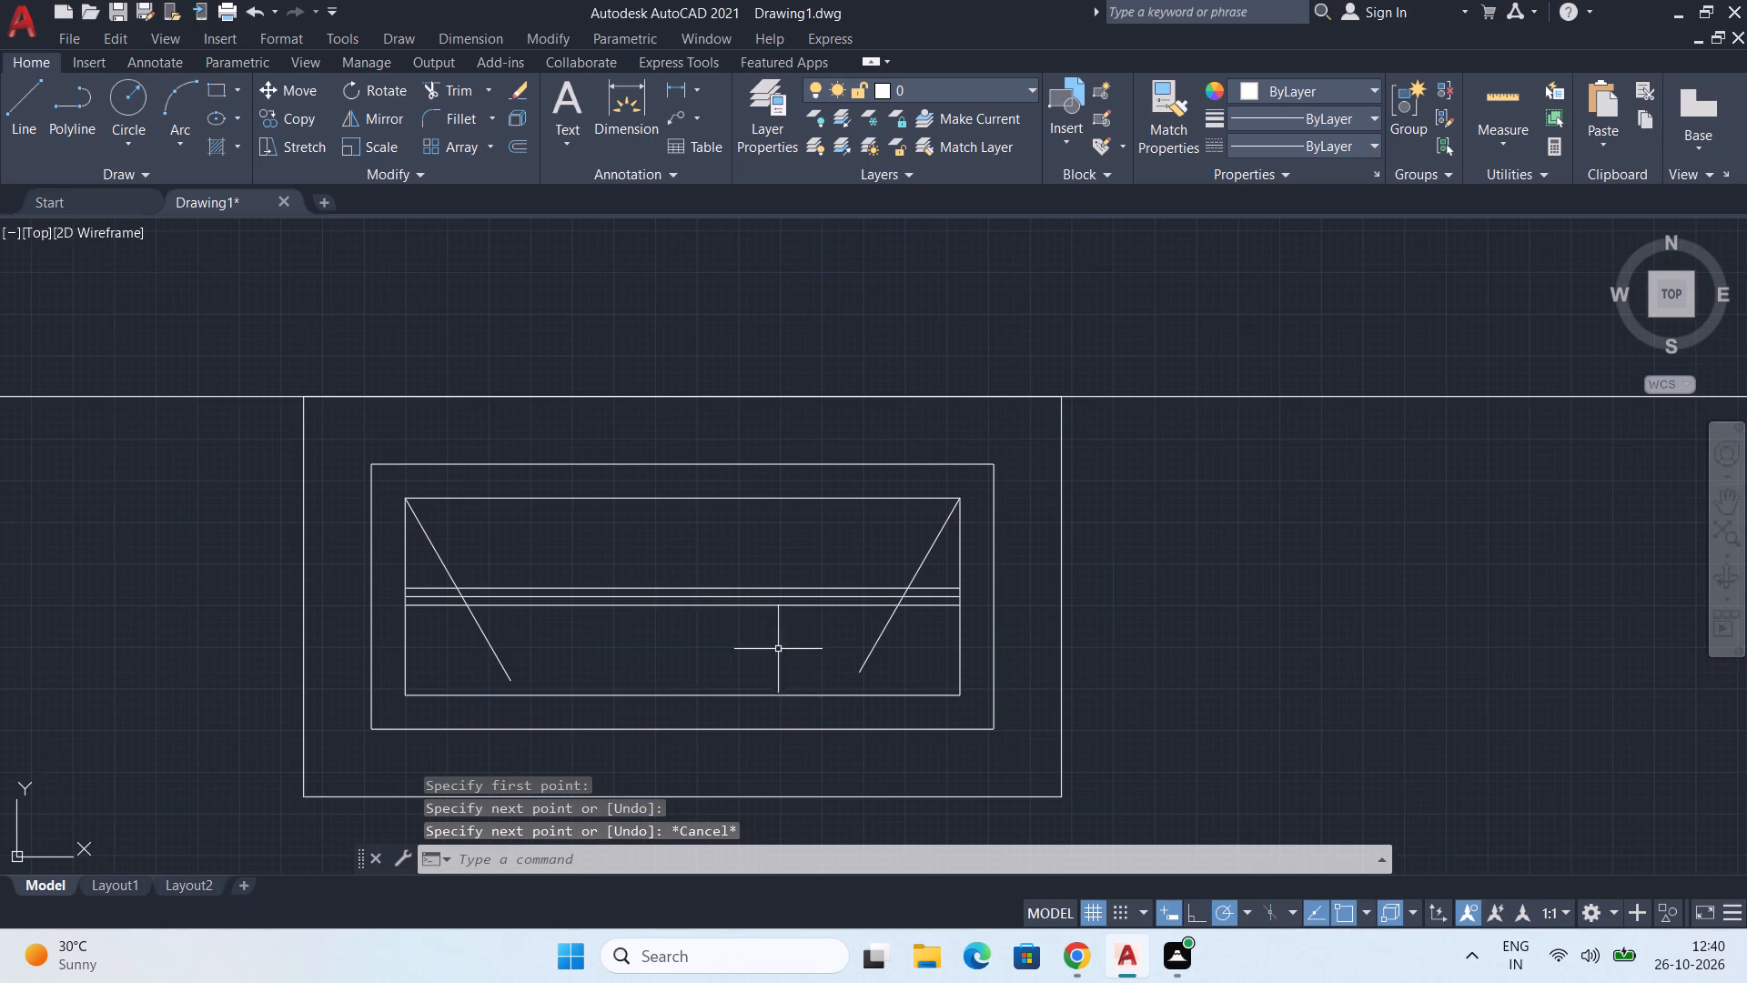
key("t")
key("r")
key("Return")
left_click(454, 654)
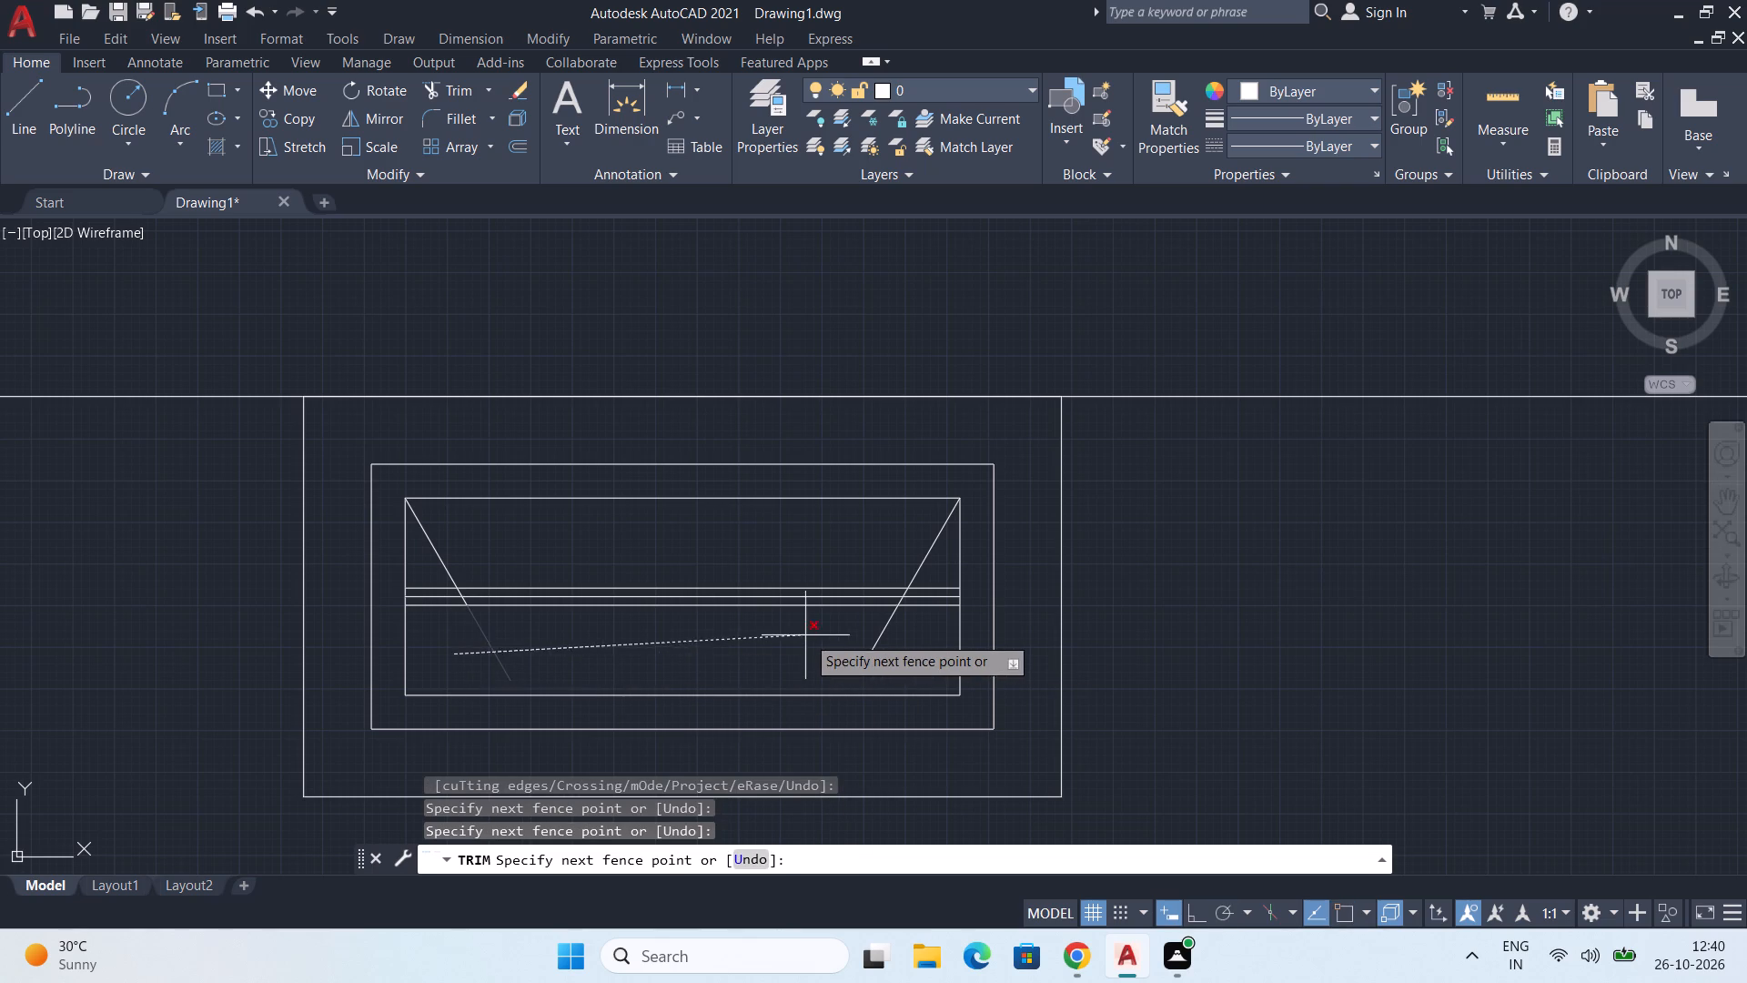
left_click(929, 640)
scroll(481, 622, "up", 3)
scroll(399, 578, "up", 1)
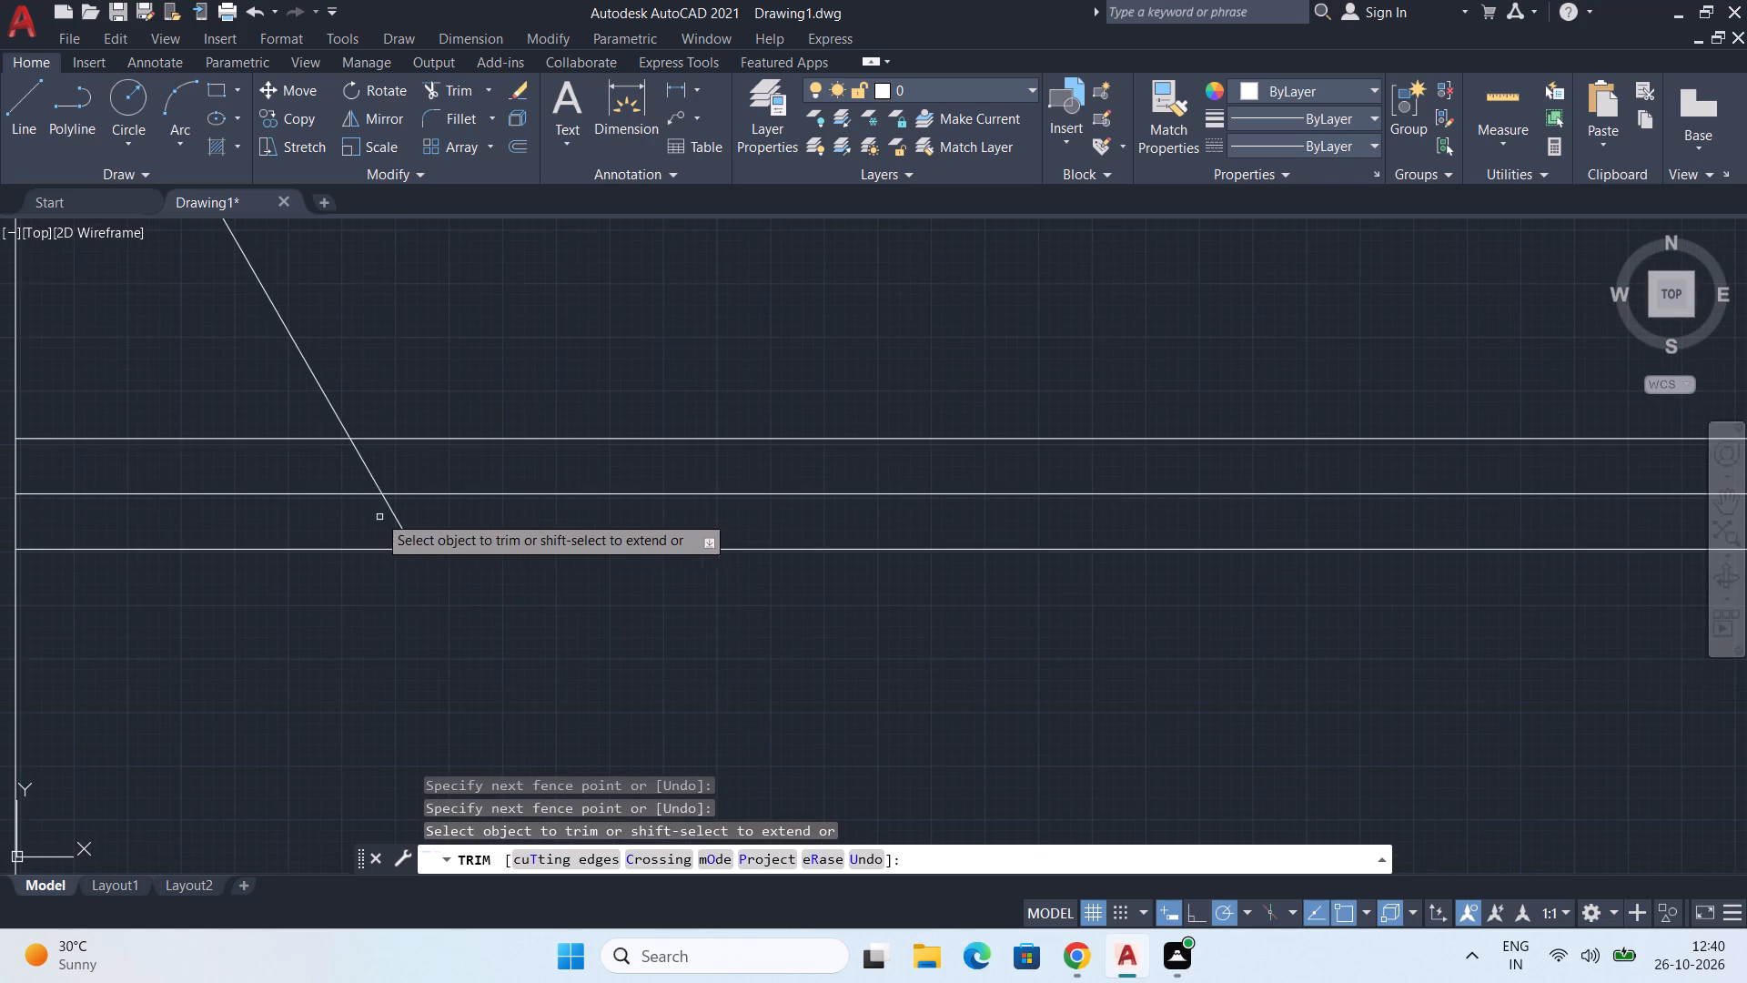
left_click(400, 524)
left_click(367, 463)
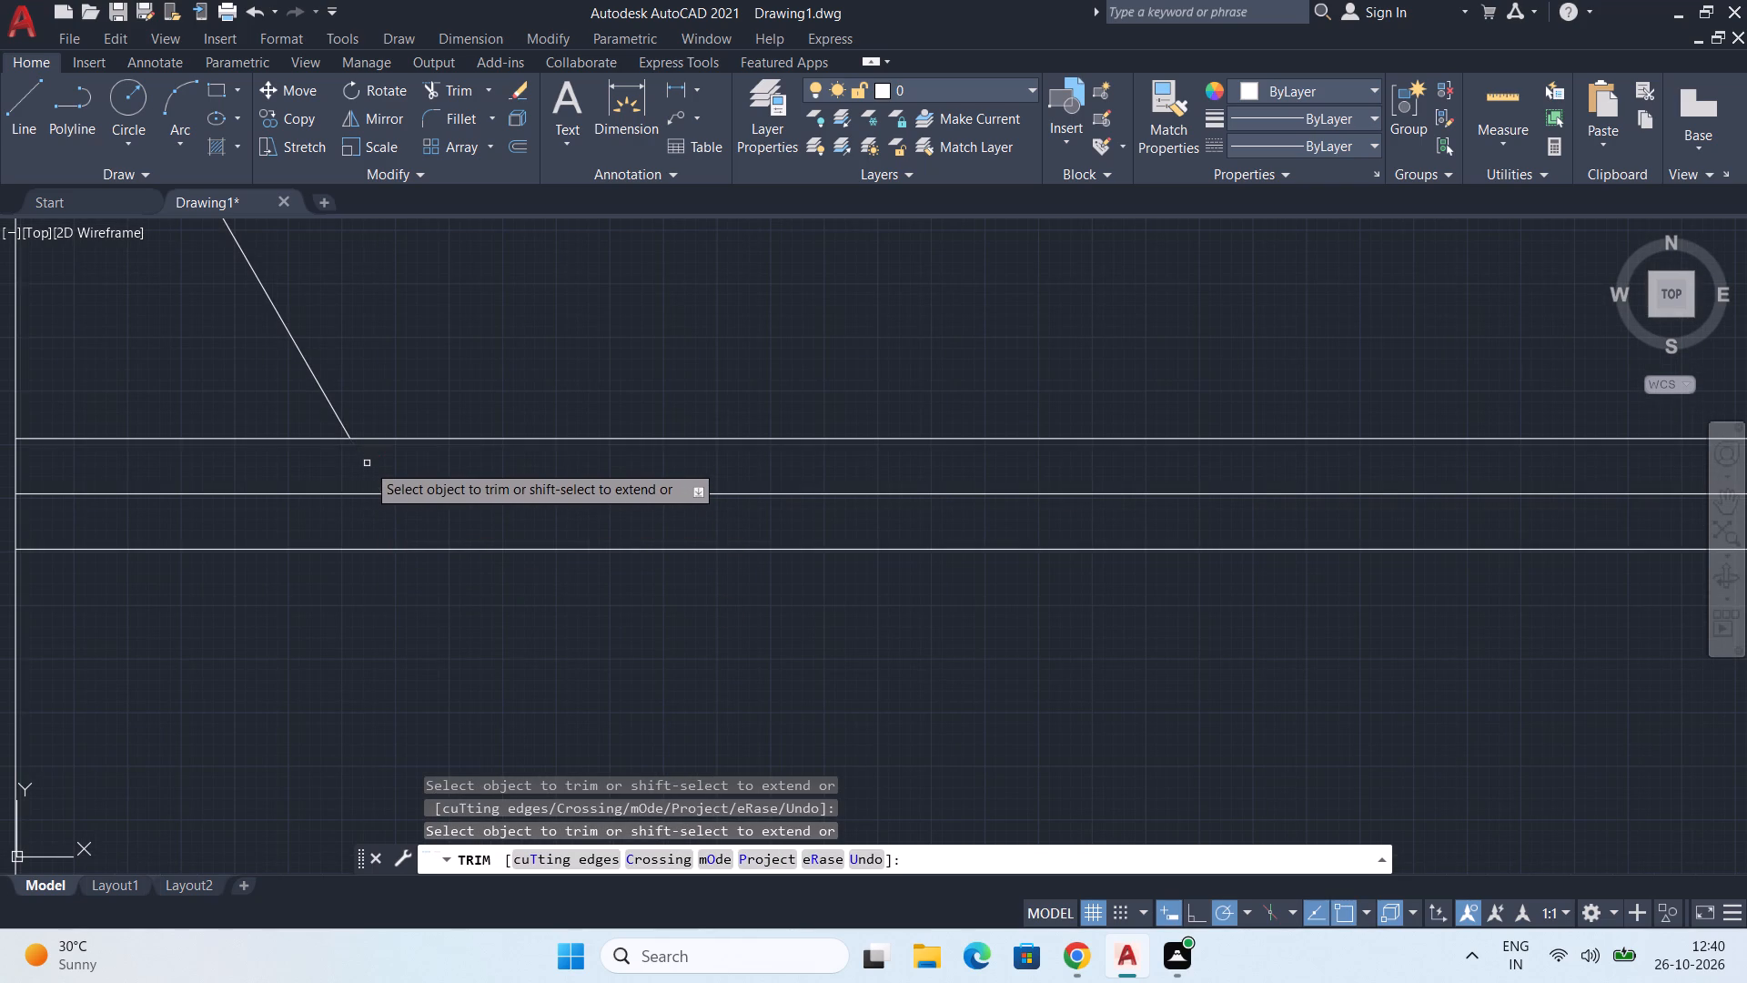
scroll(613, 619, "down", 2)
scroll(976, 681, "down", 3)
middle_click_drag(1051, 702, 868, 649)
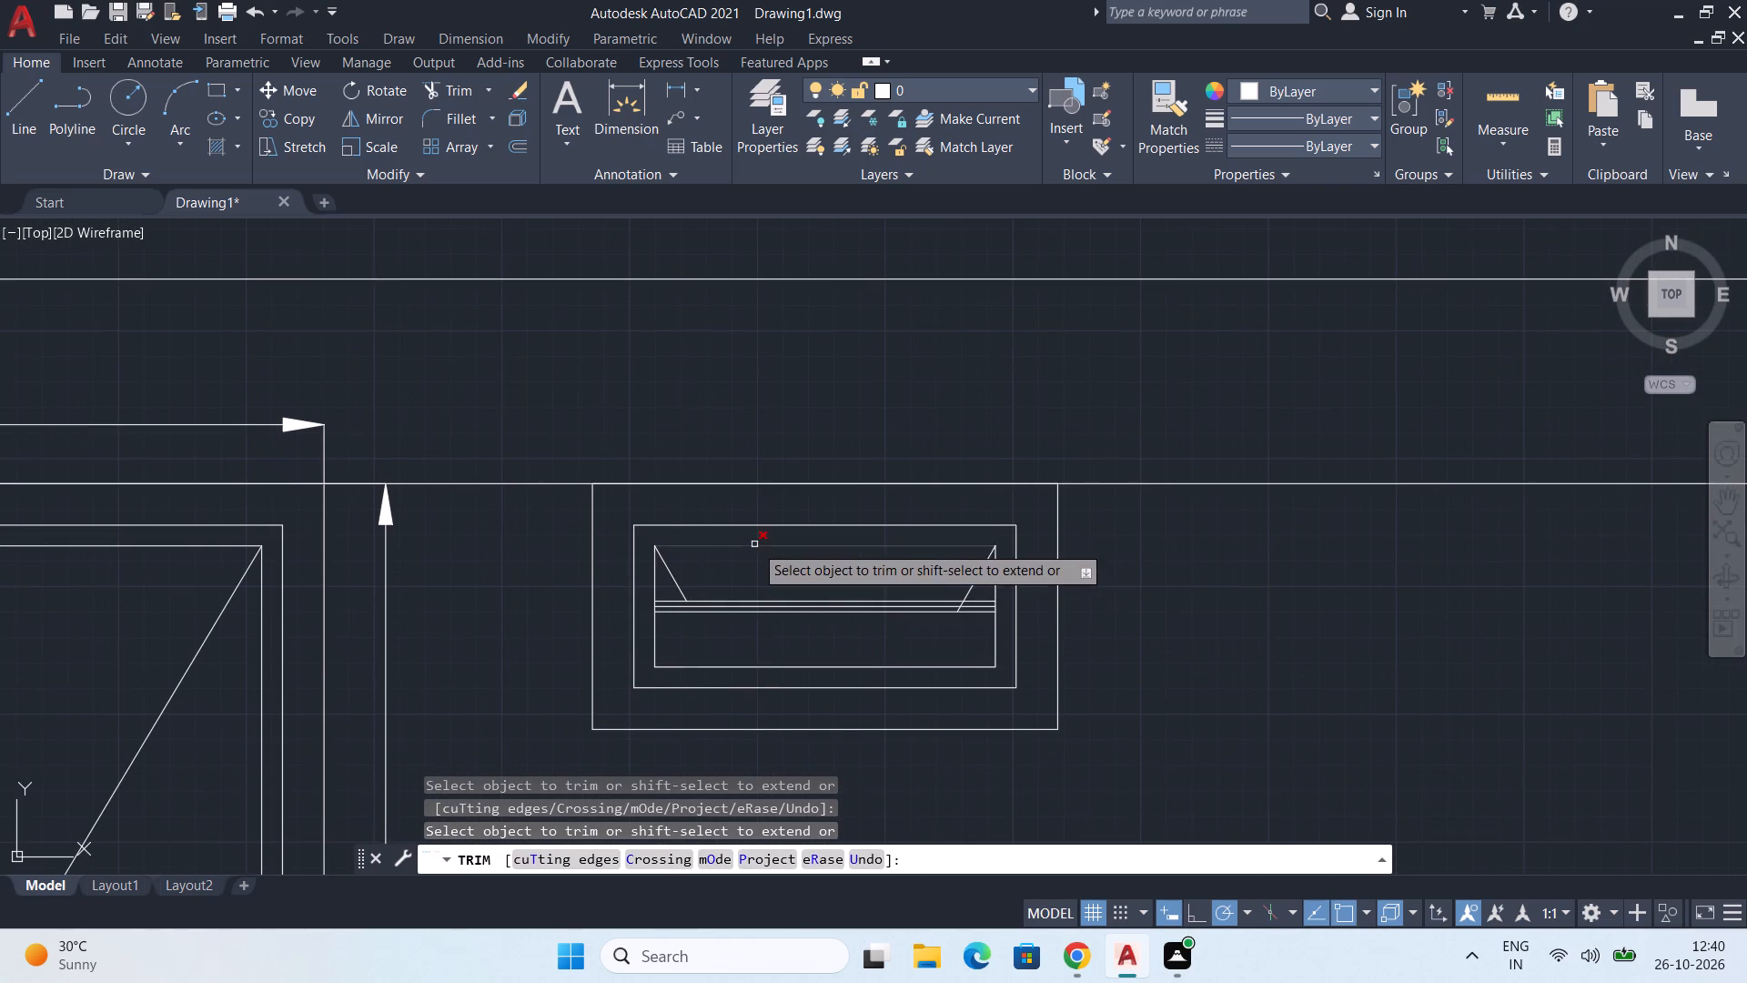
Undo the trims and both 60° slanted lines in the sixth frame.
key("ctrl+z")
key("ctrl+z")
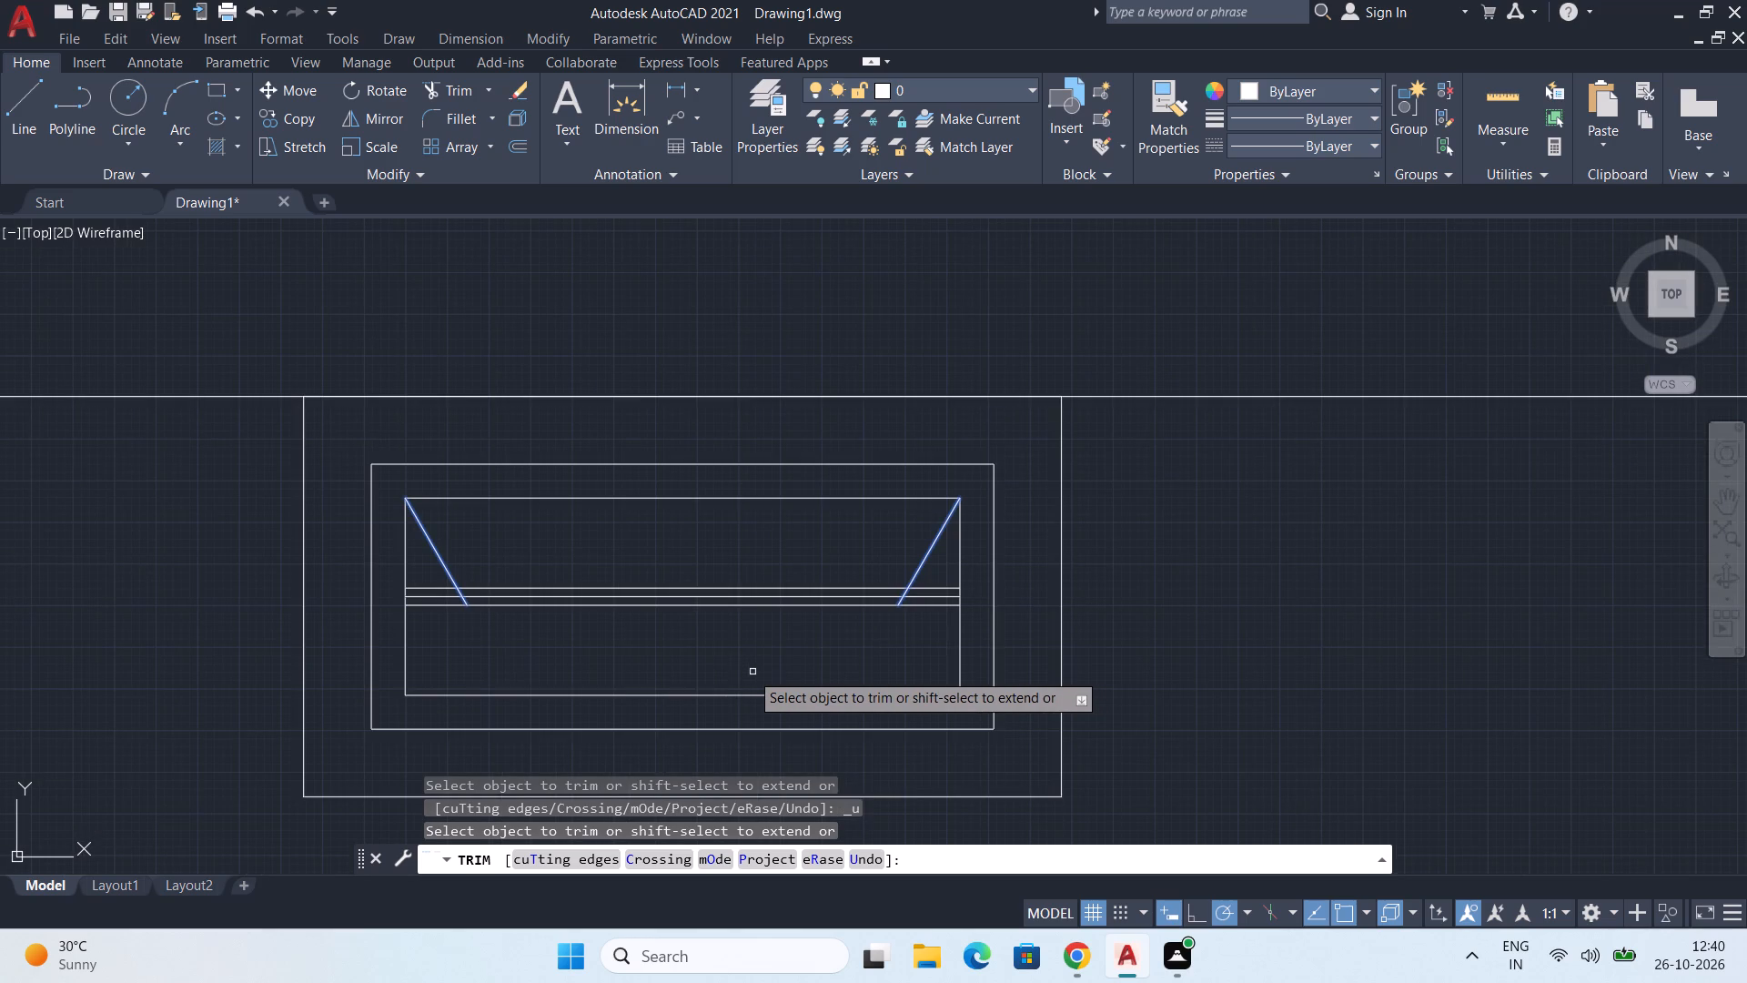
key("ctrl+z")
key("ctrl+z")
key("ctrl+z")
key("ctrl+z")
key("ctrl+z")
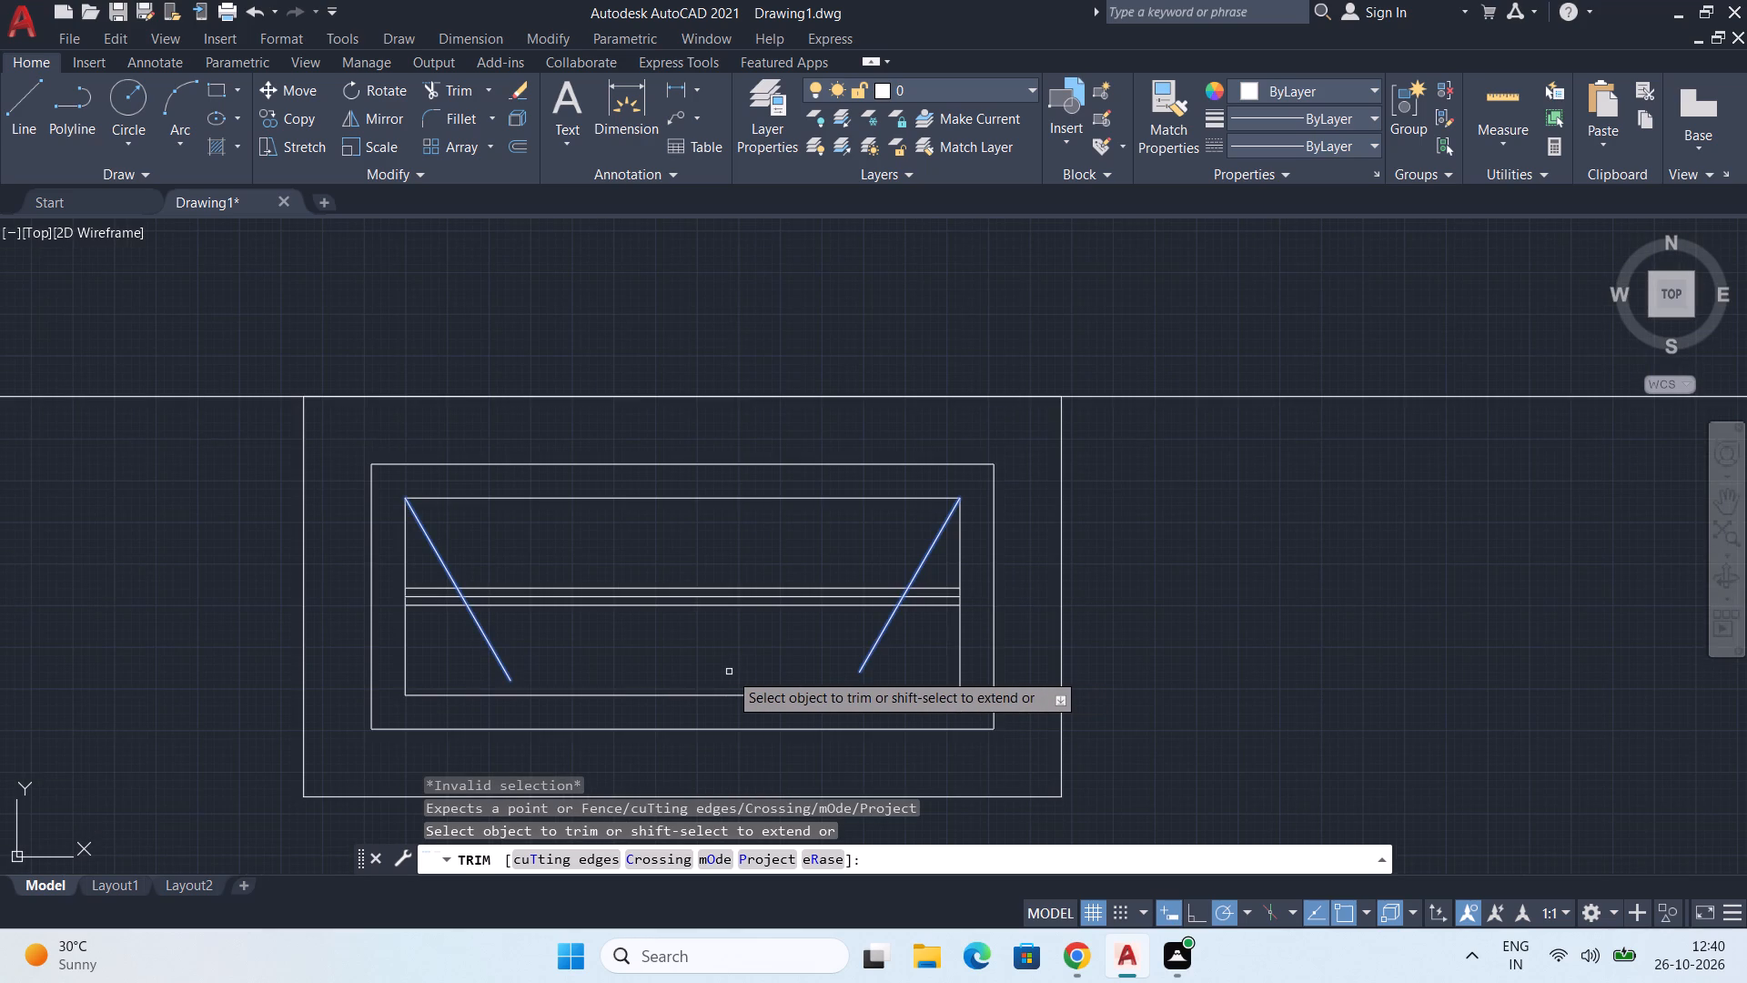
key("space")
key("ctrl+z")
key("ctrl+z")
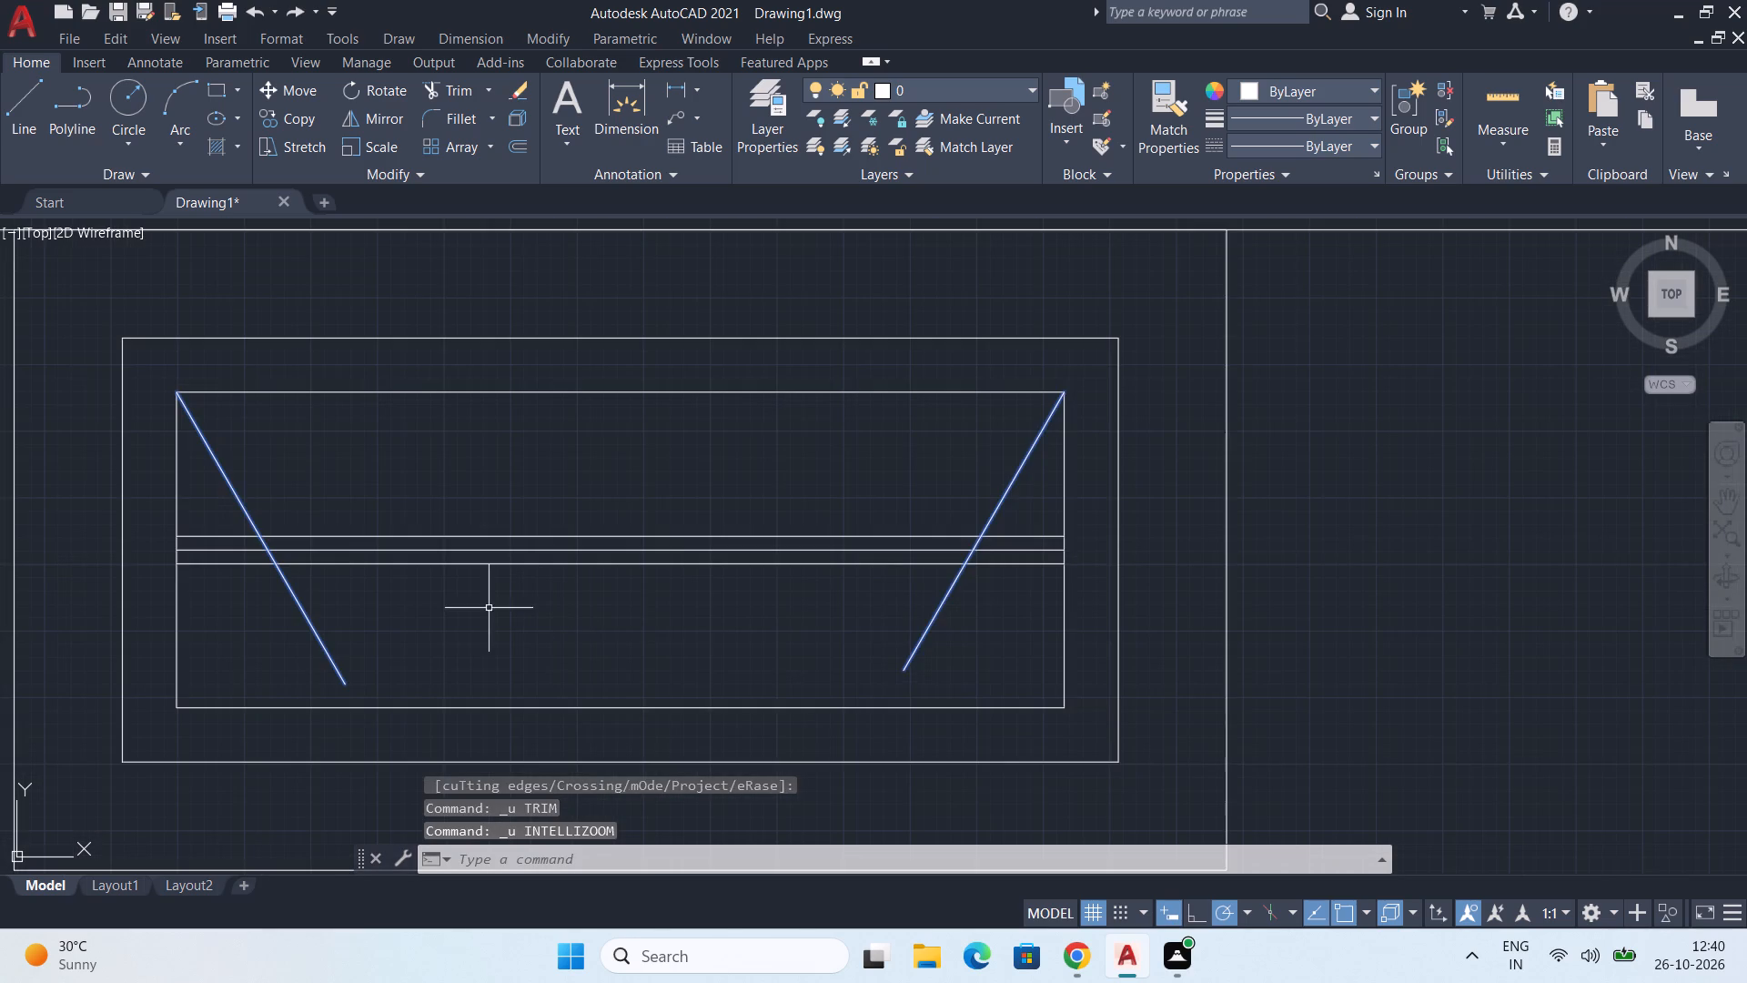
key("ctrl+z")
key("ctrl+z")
Draw a line about 529 mm long from the innermost rectangle's upper-left corner, sloping 30° downward across the middle bar with polar tracking.
middle_click_drag(272, 582, 302, 593)
key("l")
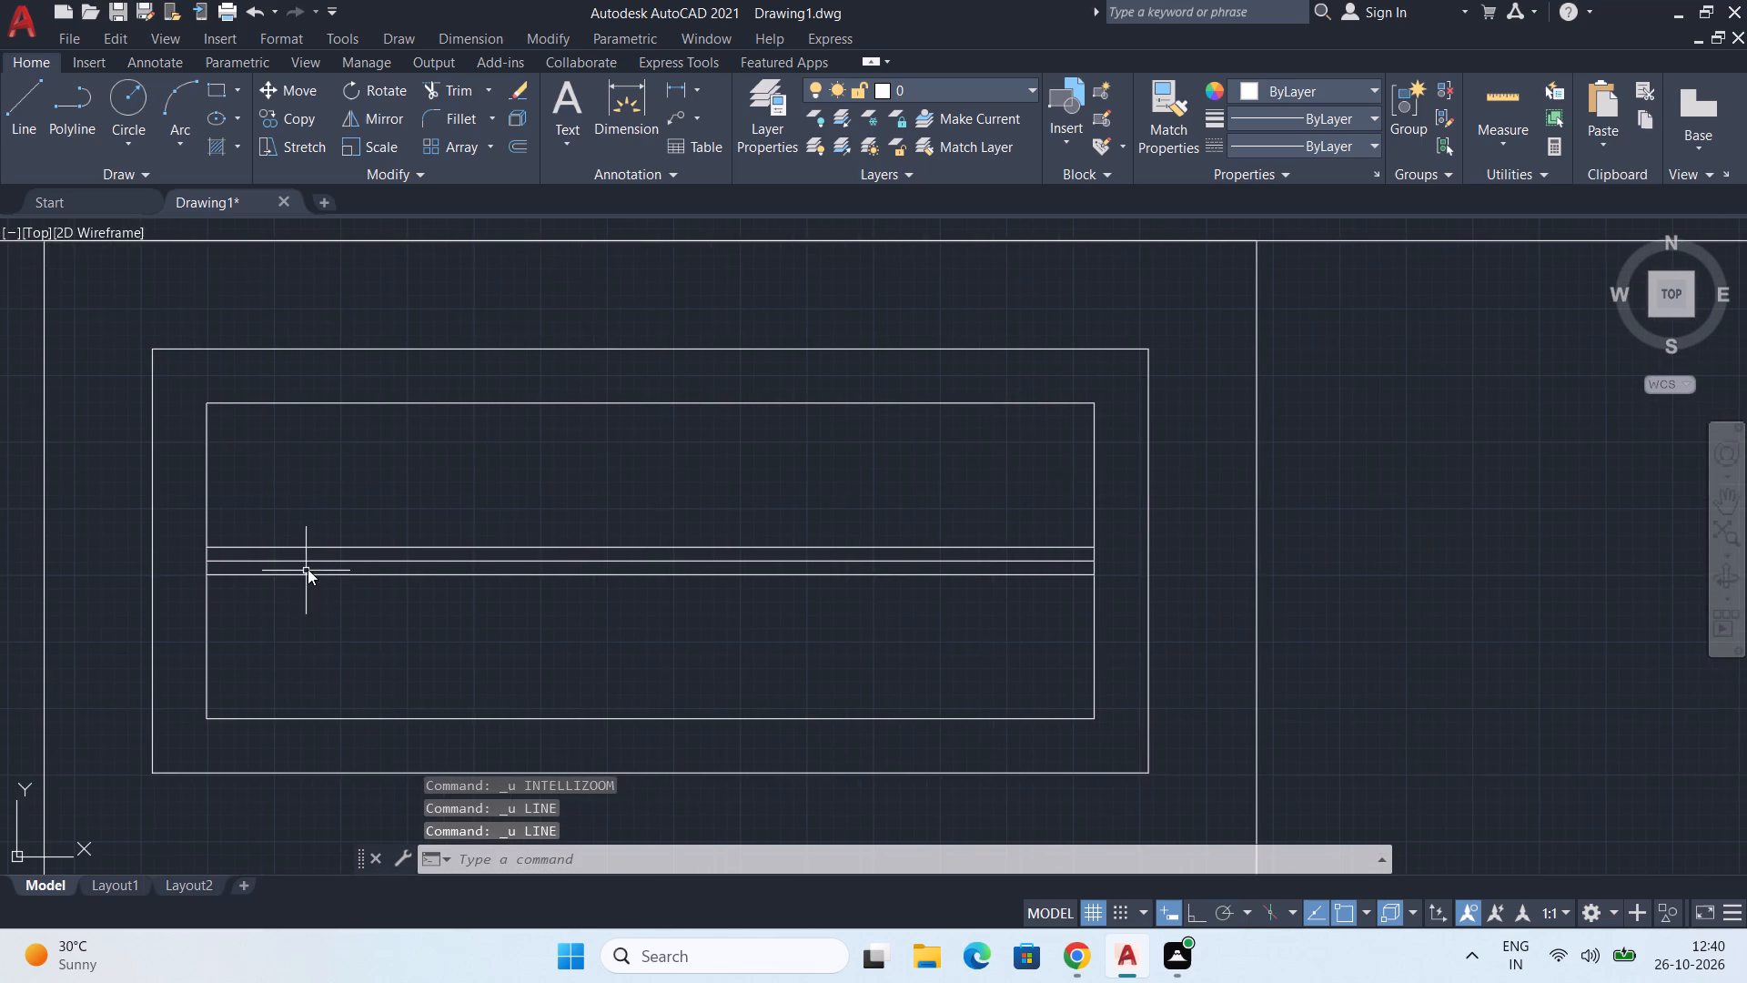
key("Return")
left_click(204, 409)
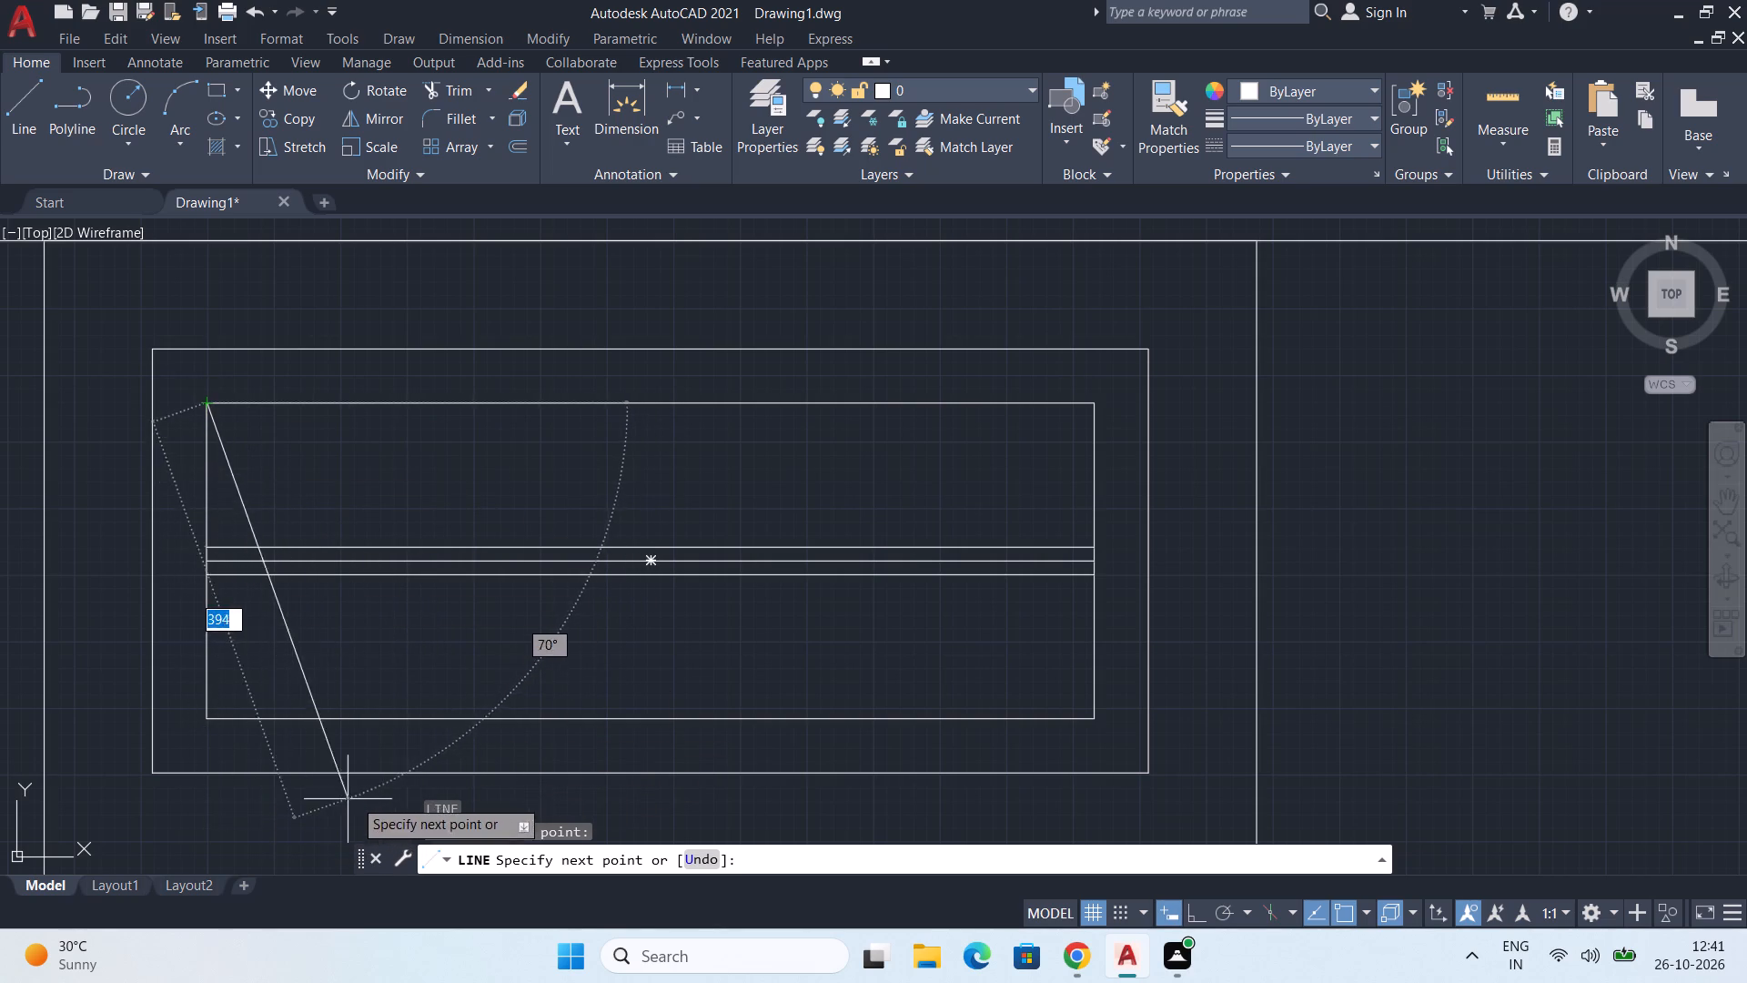
middle_click_drag(395, 761, 379, 652)
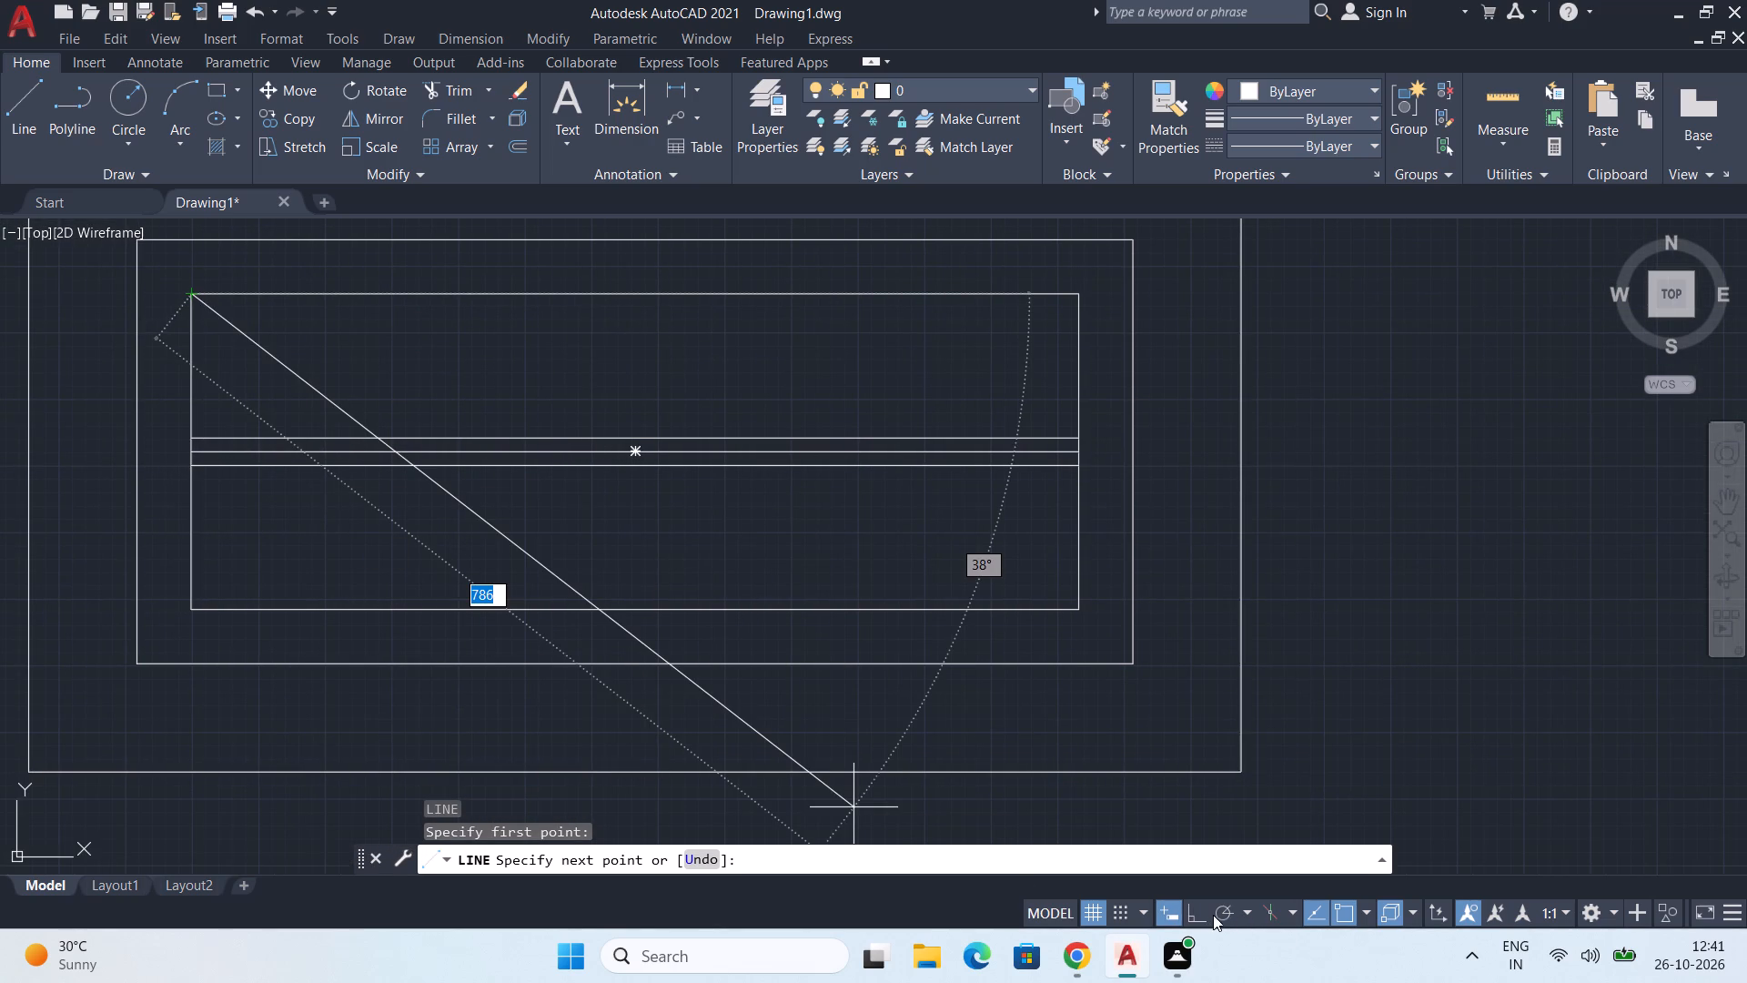
left_click(1223, 912)
scroll(452, 549, "down", 2)
middle_click_drag(432, 533, 517, 633)
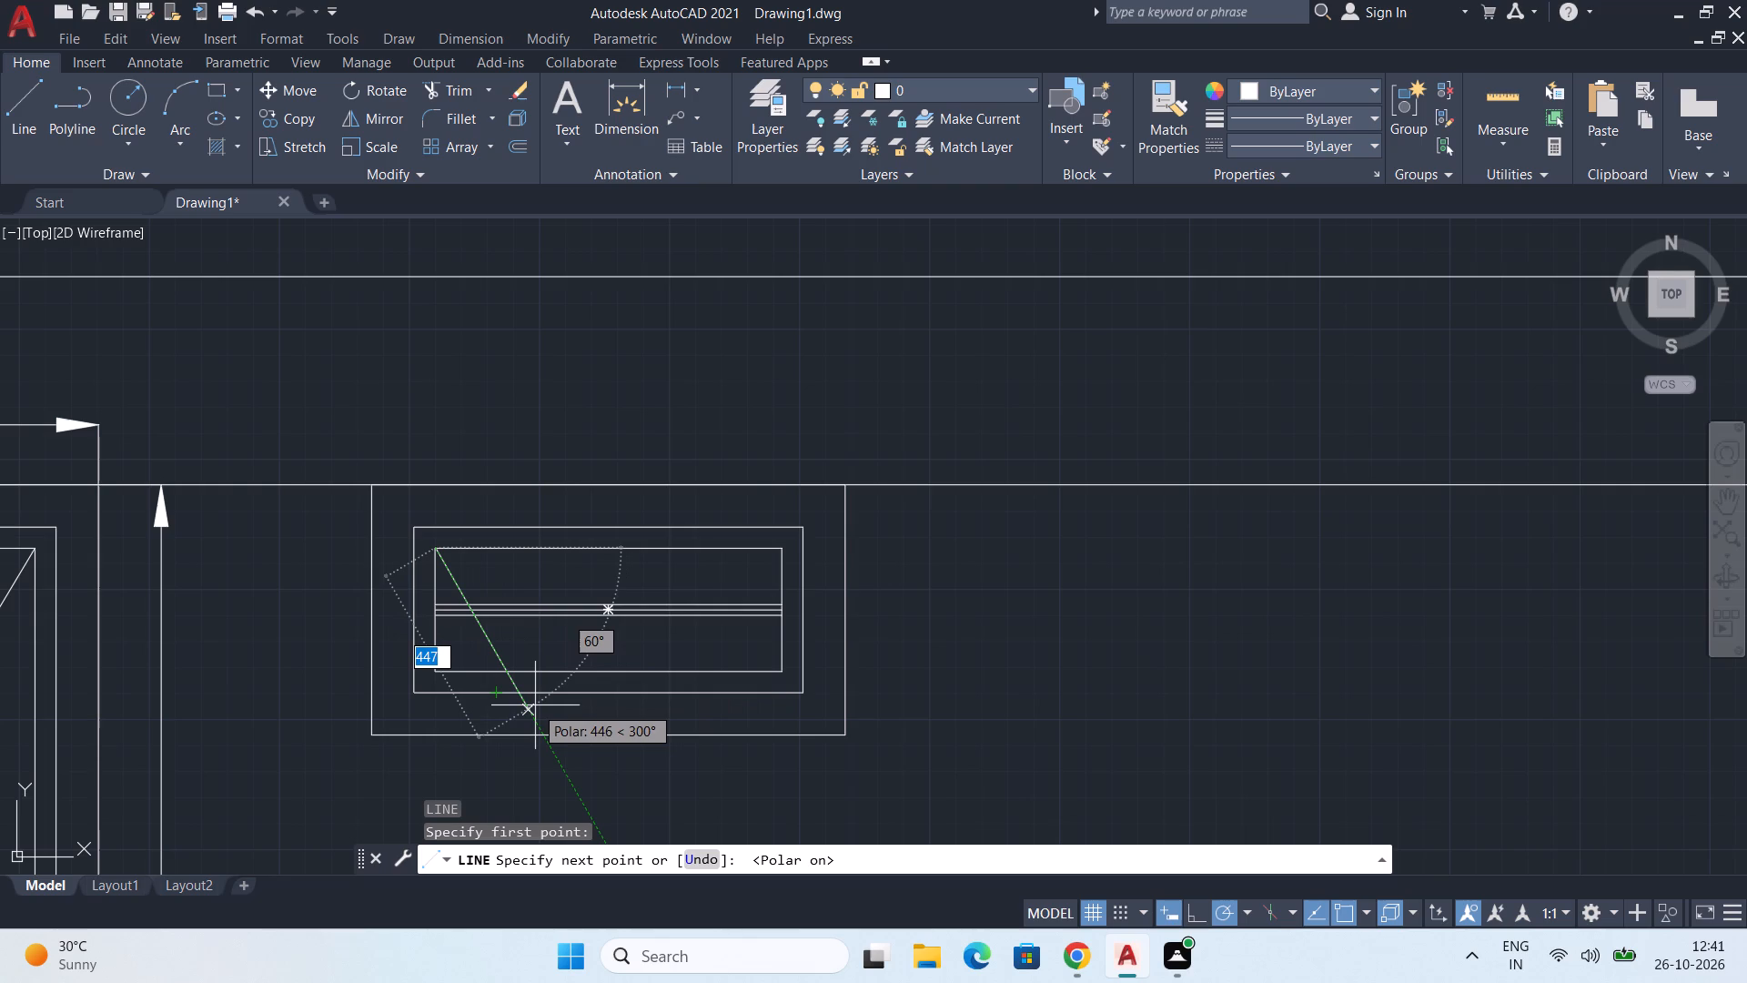
scroll(535, 705, "up", 2)
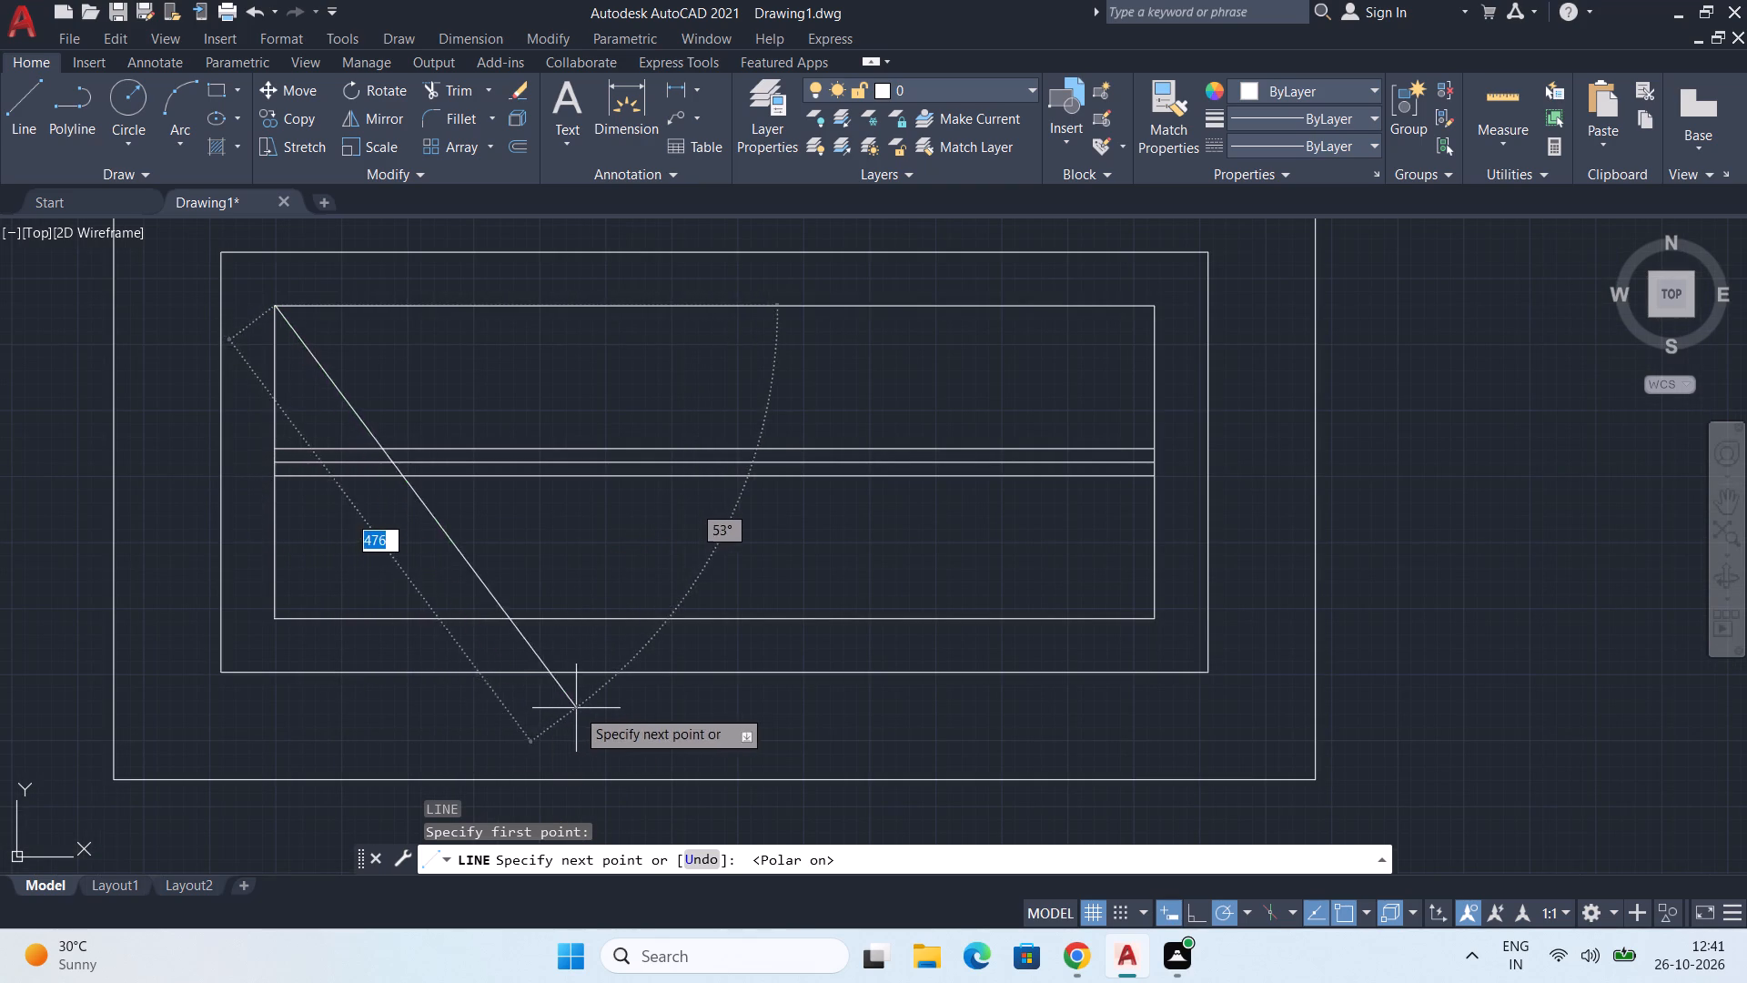
left_click(757, 588)
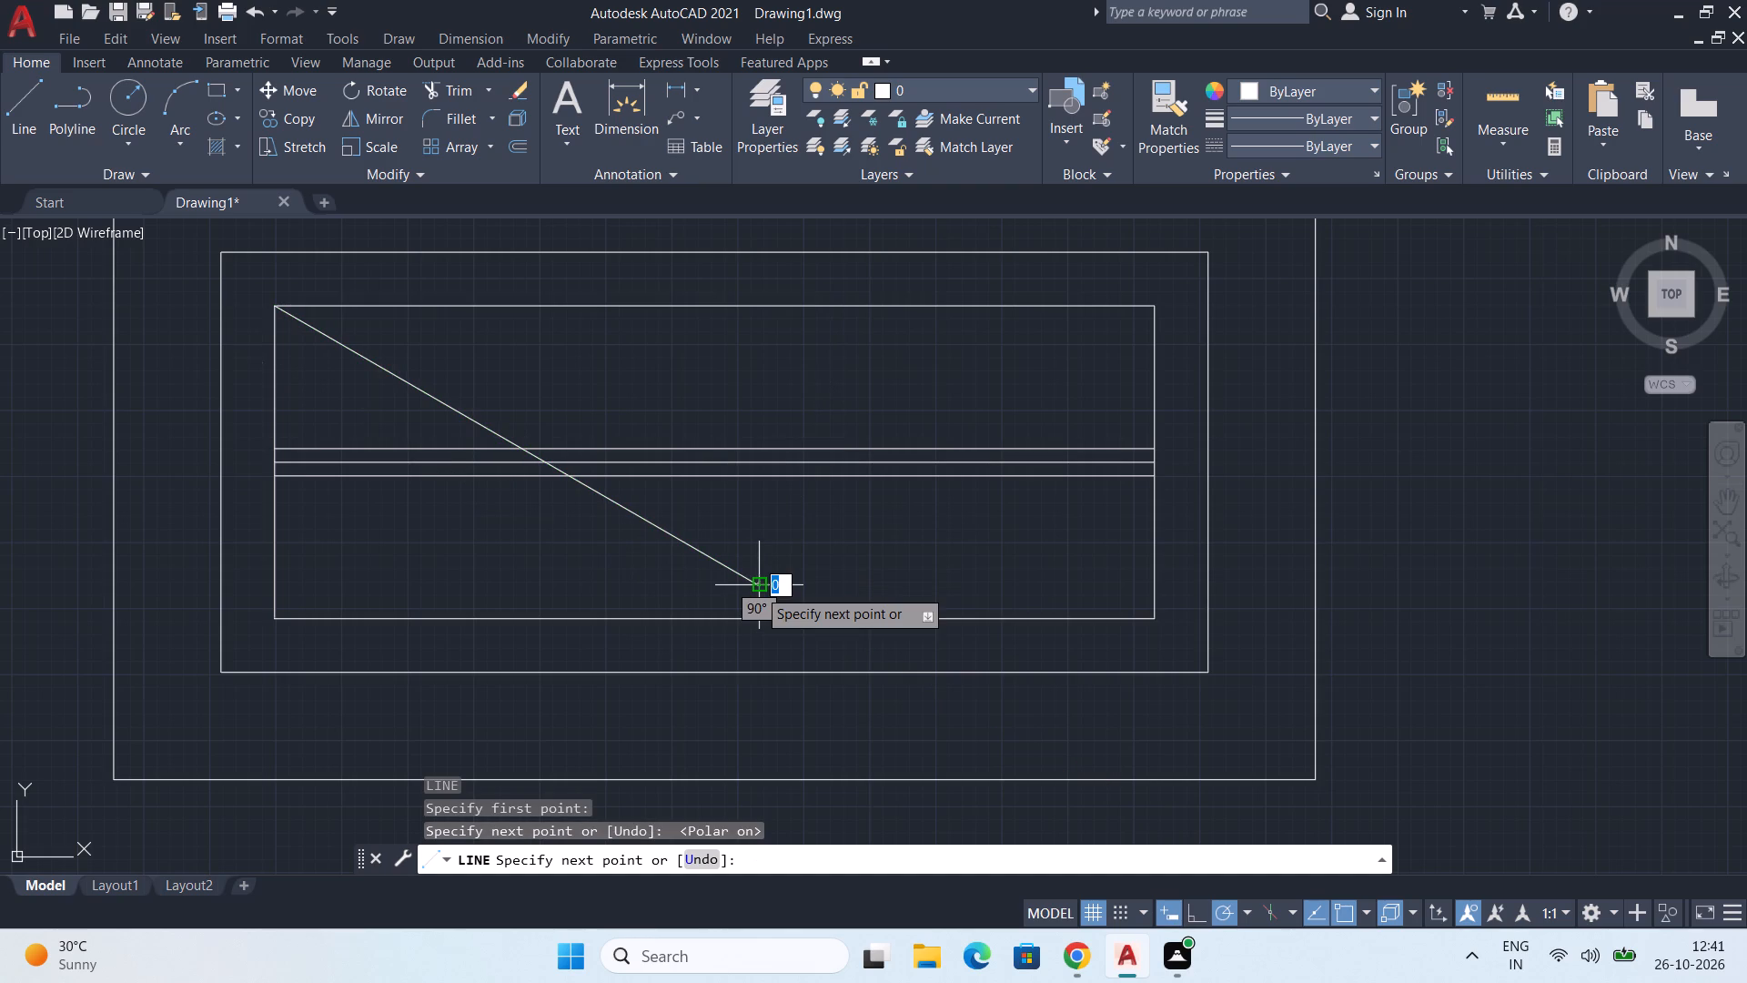
key("Escape")
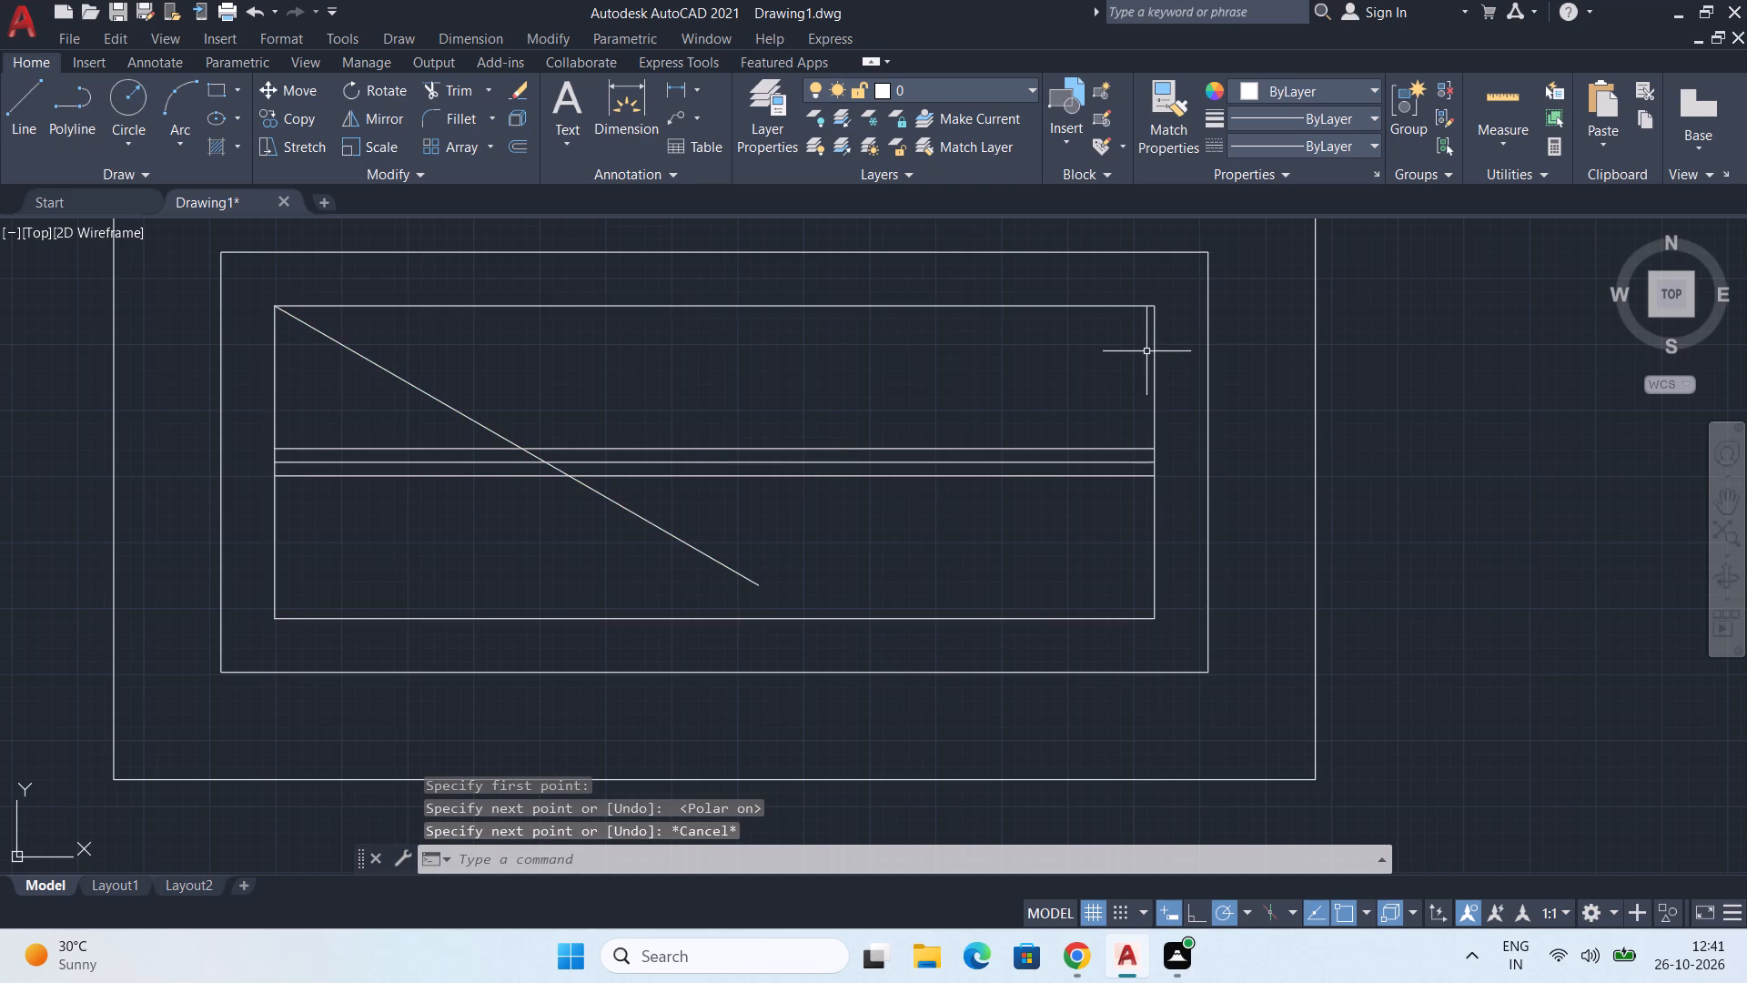
Draw a mirrored line about 552 mm long from the innermost rectangle's upper-right corner, sloping 30° downward across the bar.
key("space")
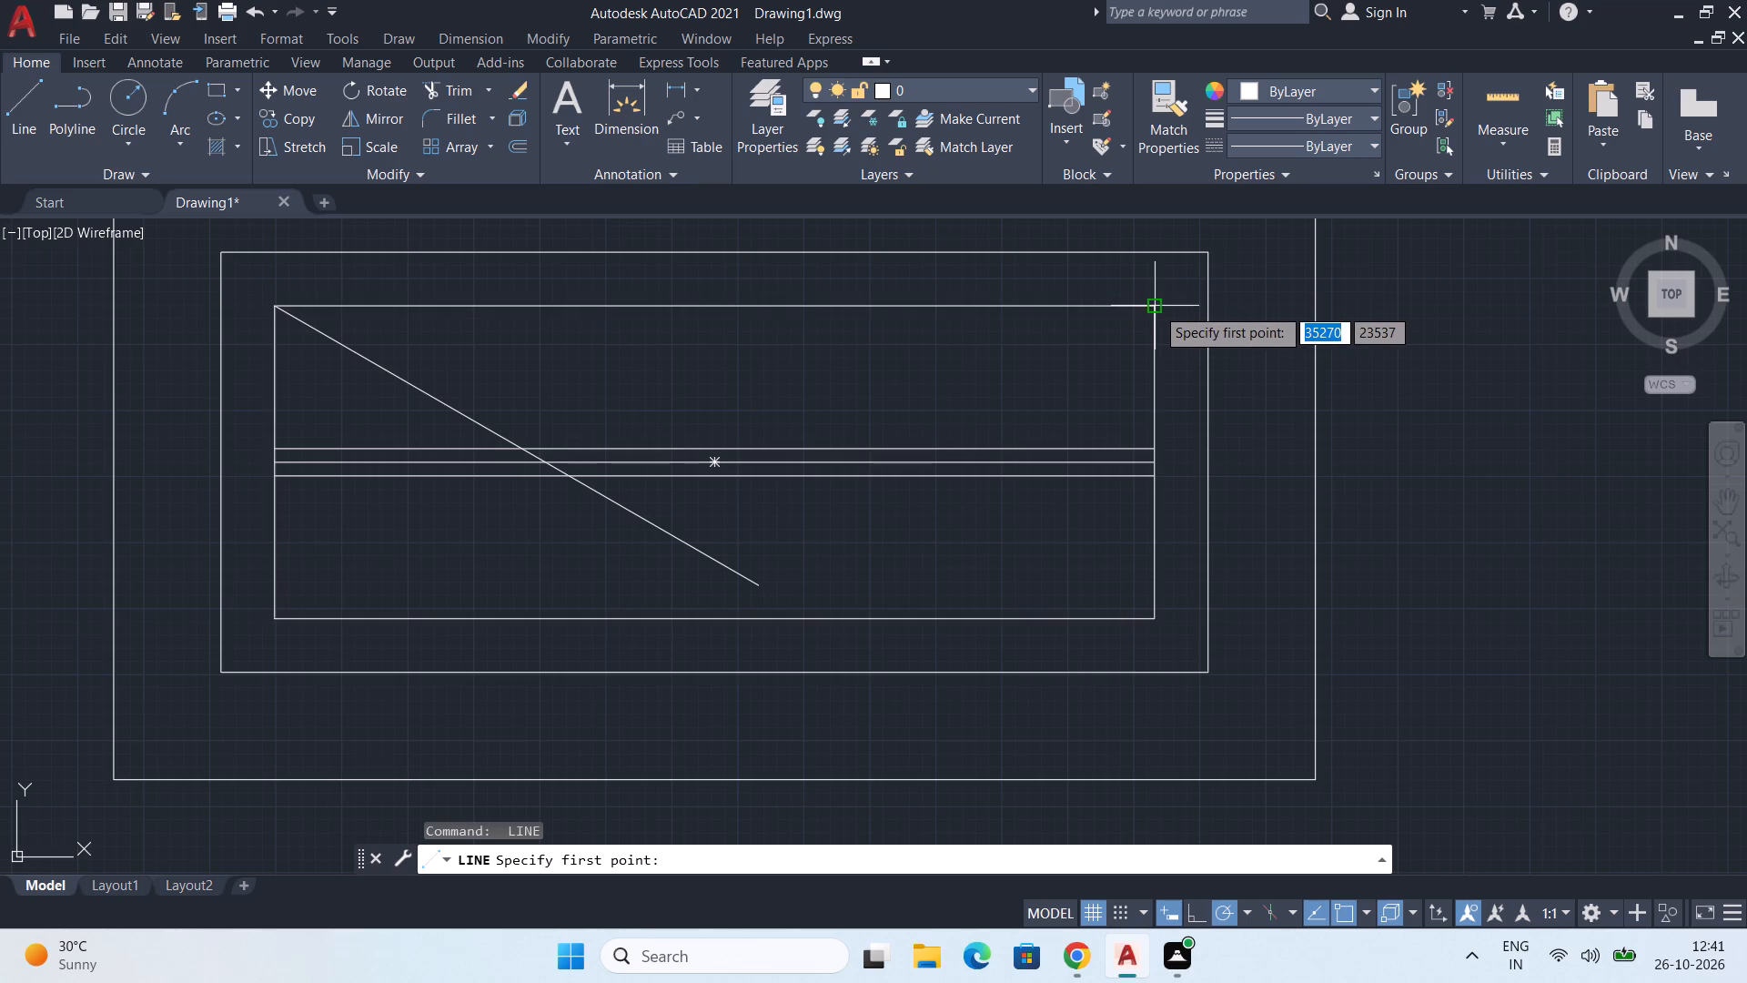
left_click(1156, 307)
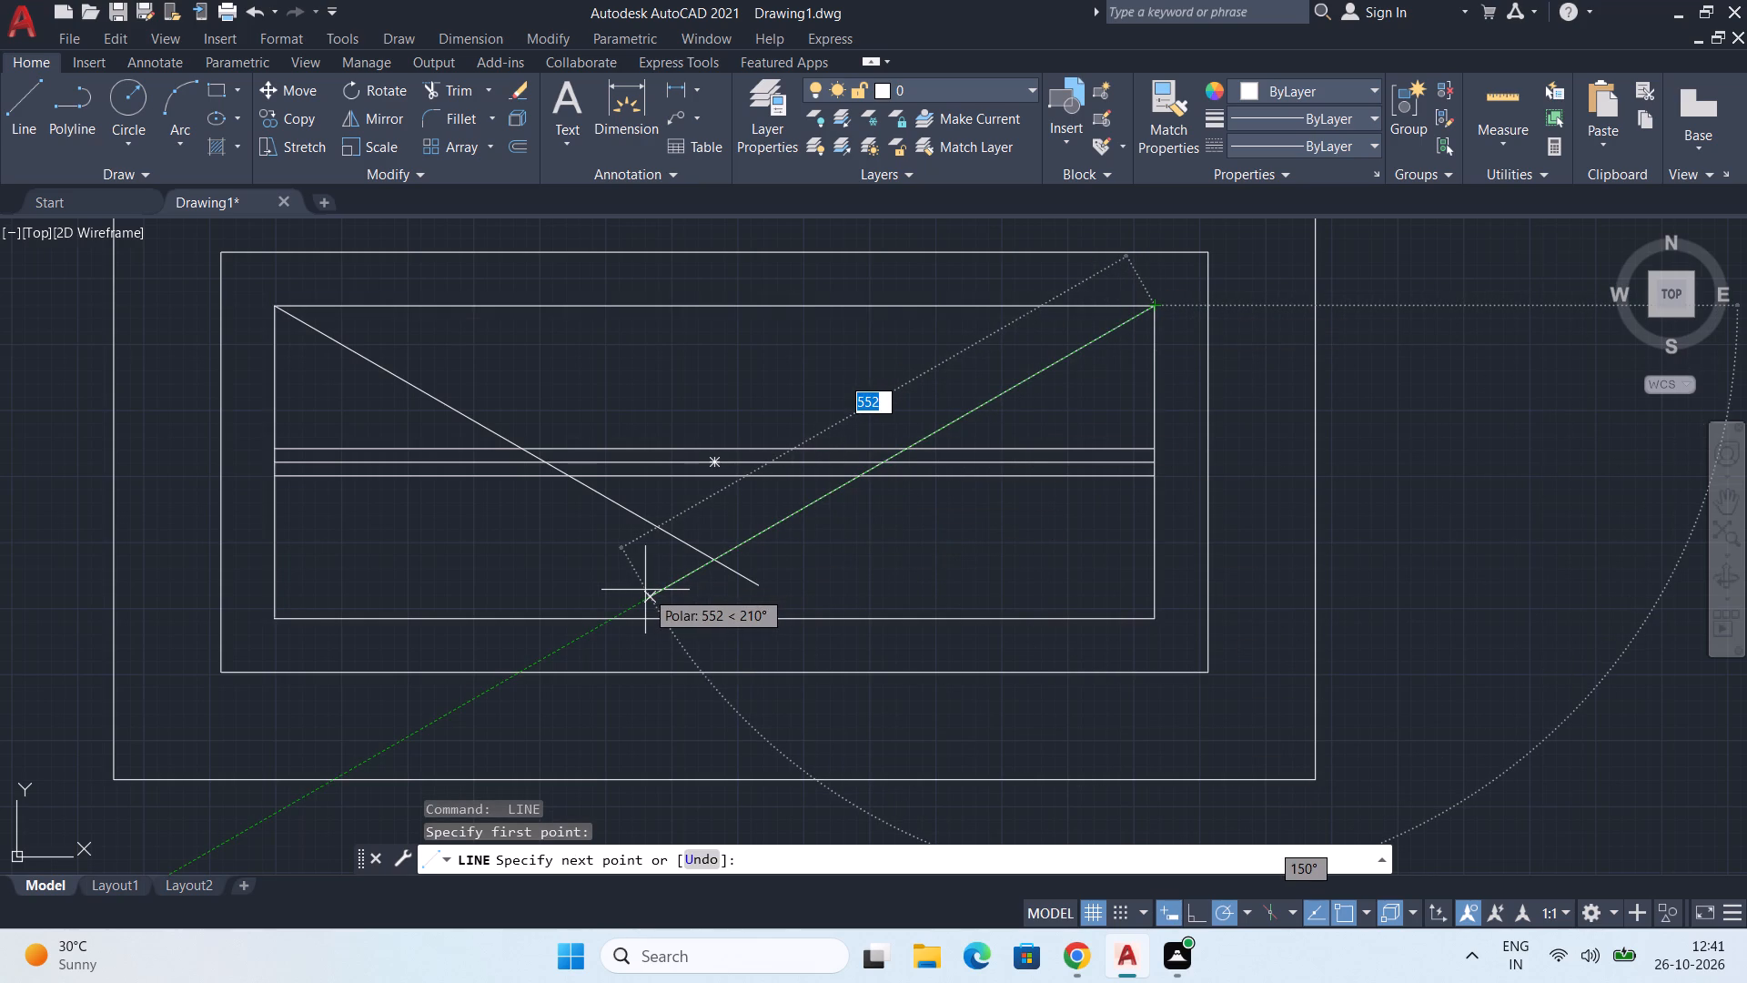
left_click(645, 590)
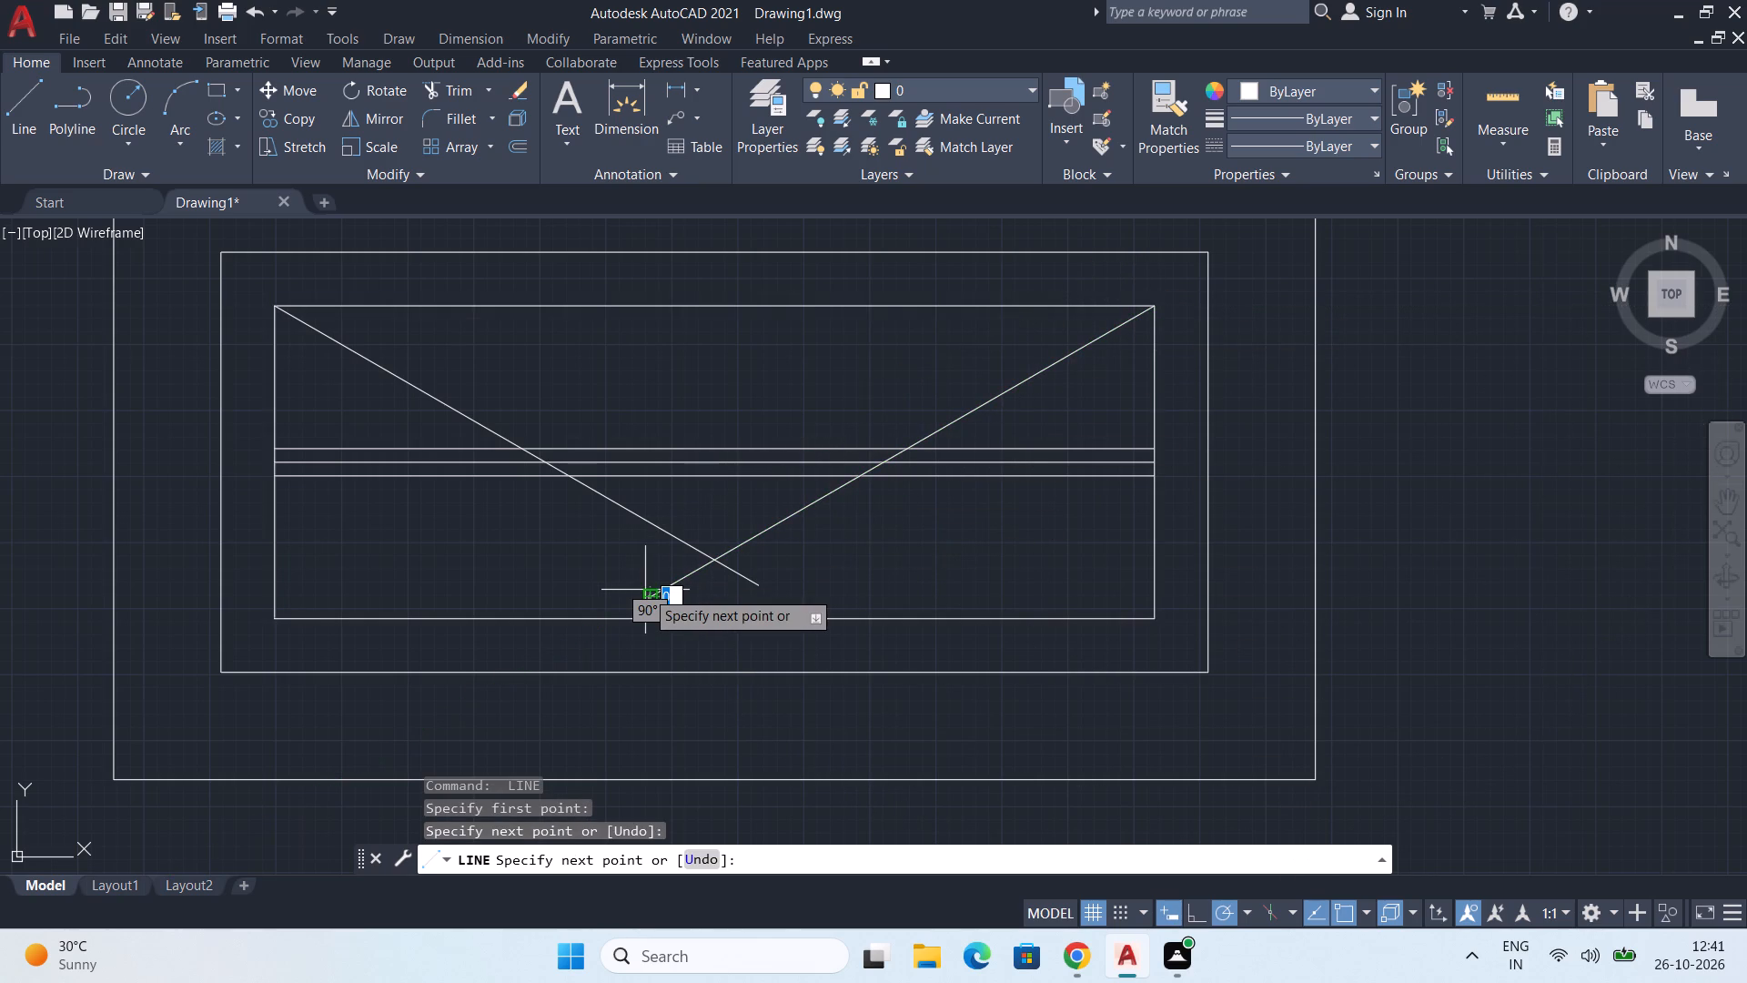
key("Escape")
Trim away the parts of both slanted lines that lie below the middle bar's lower line.
key("t")
key("r")
key("Return")
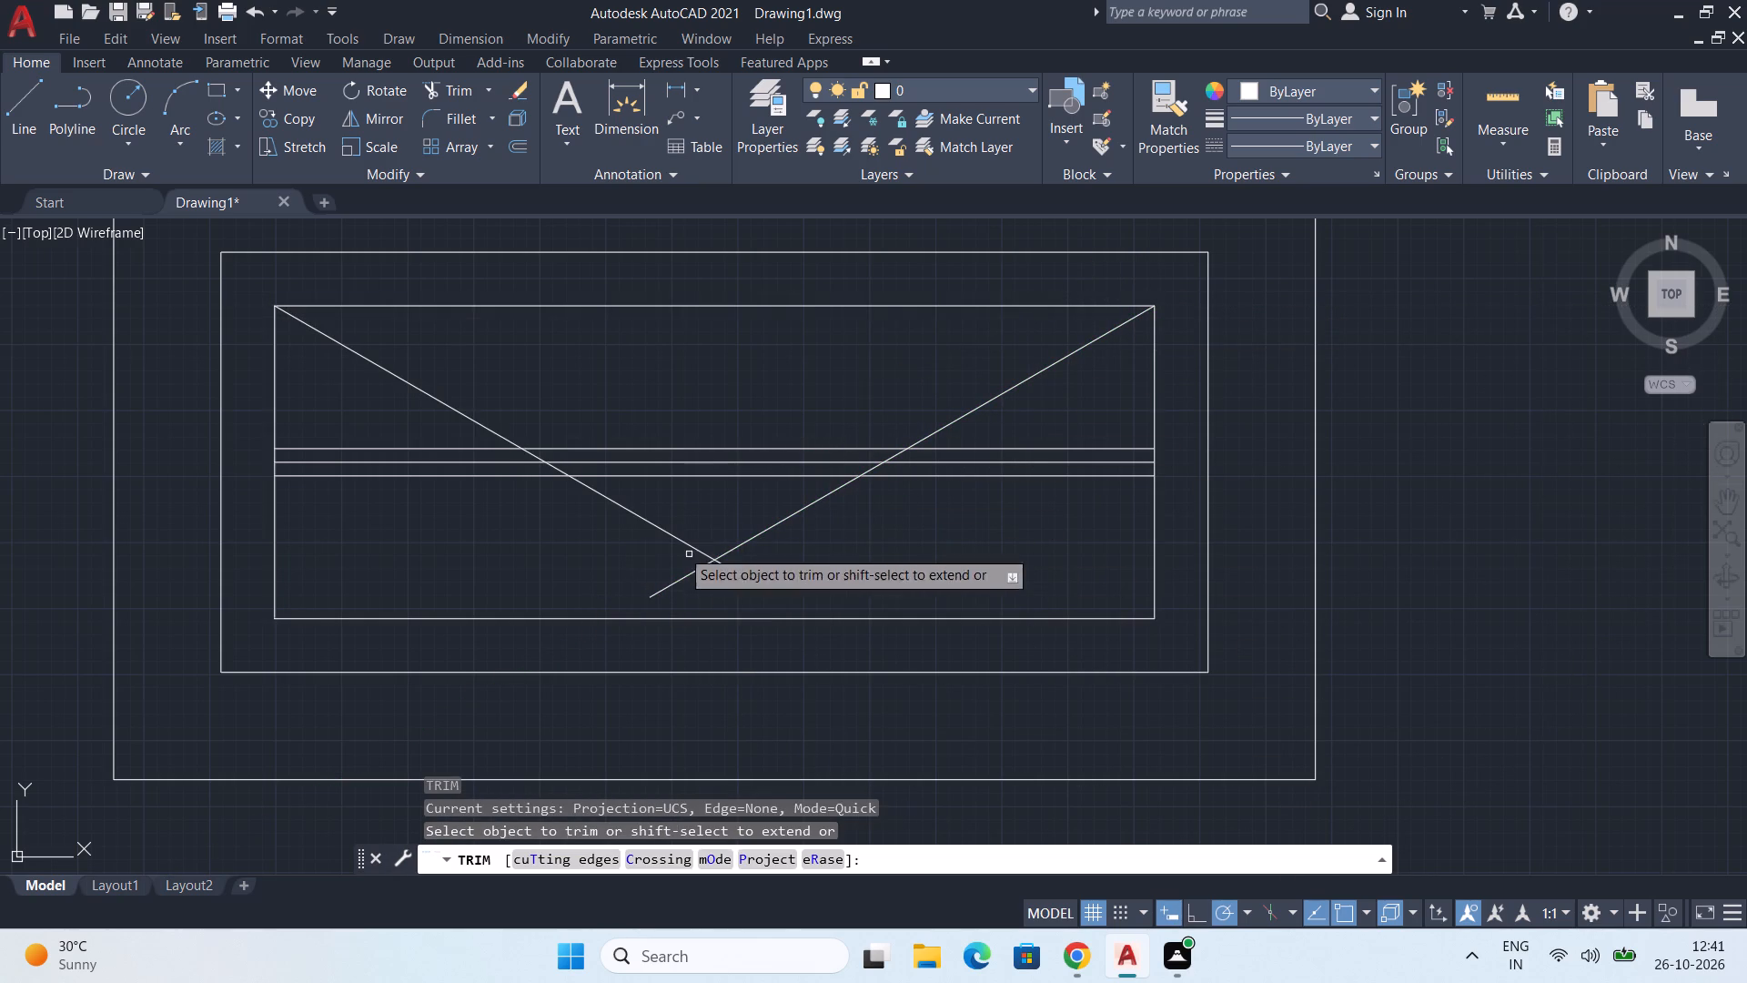
left_click(617, 552)
left_click(785, 553)
left_click(641, 583)
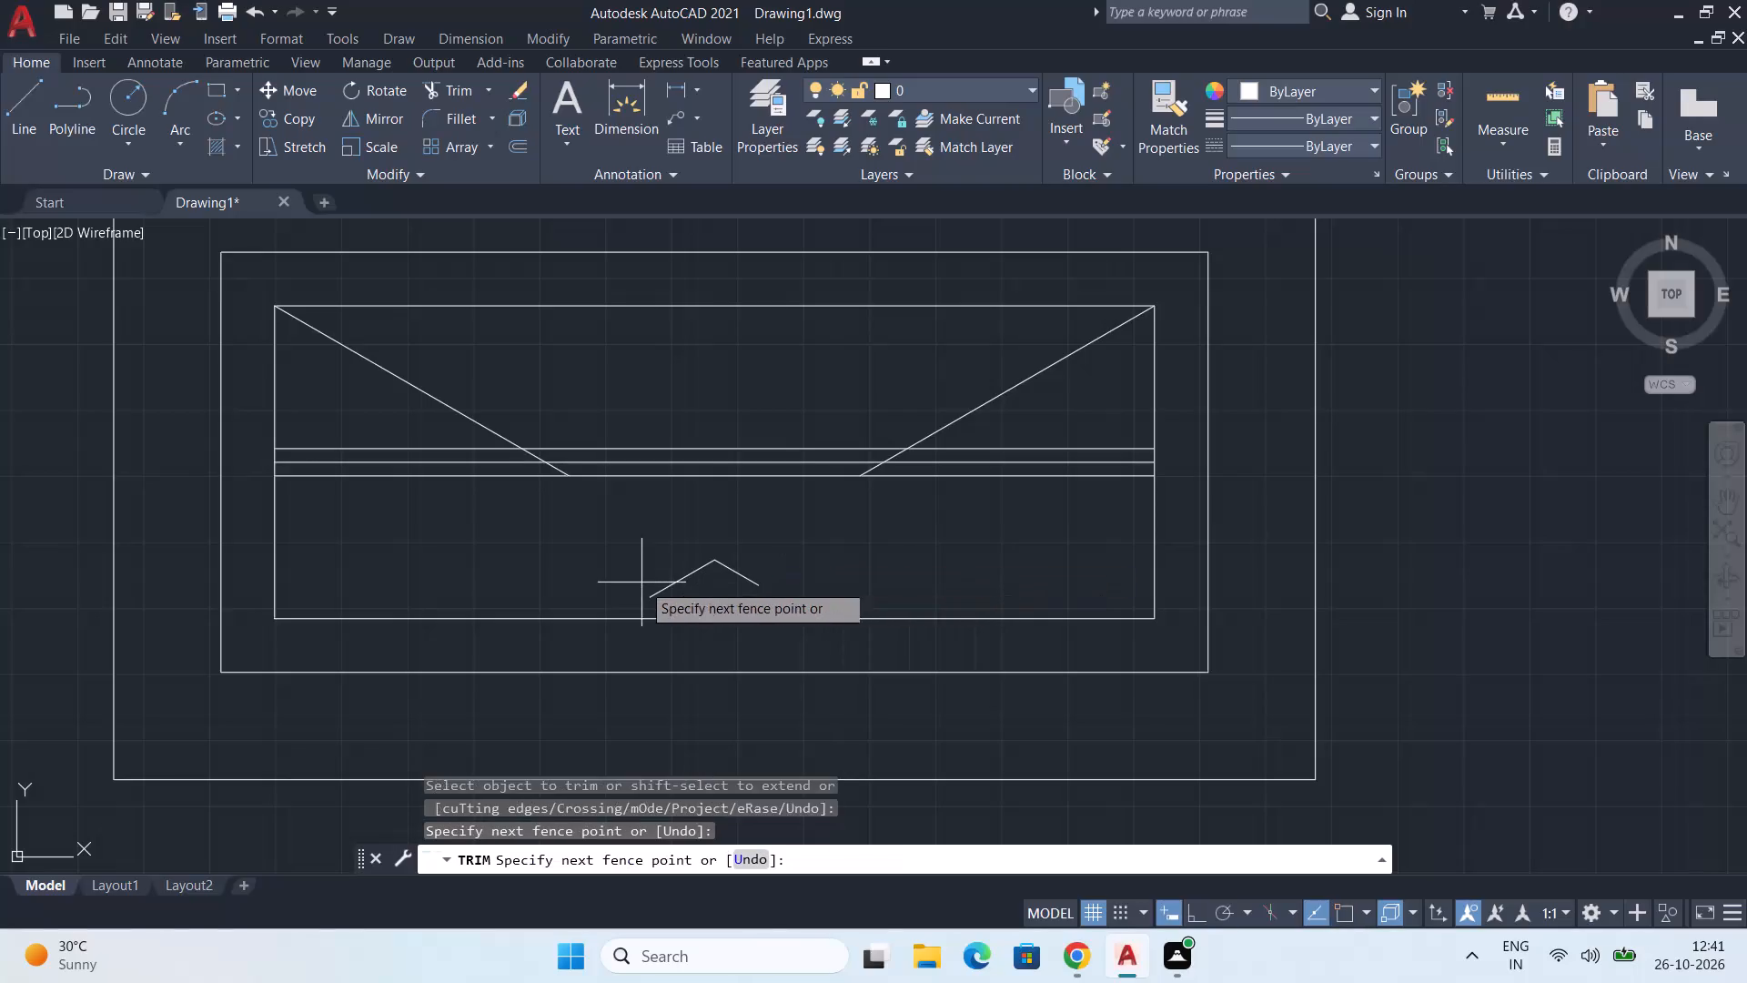
left_click(796, 577)
Trim the remaining pieces of both slanted lines inside the middle bar so they end at its upper line.
scroll(547, 430, "up", 2)
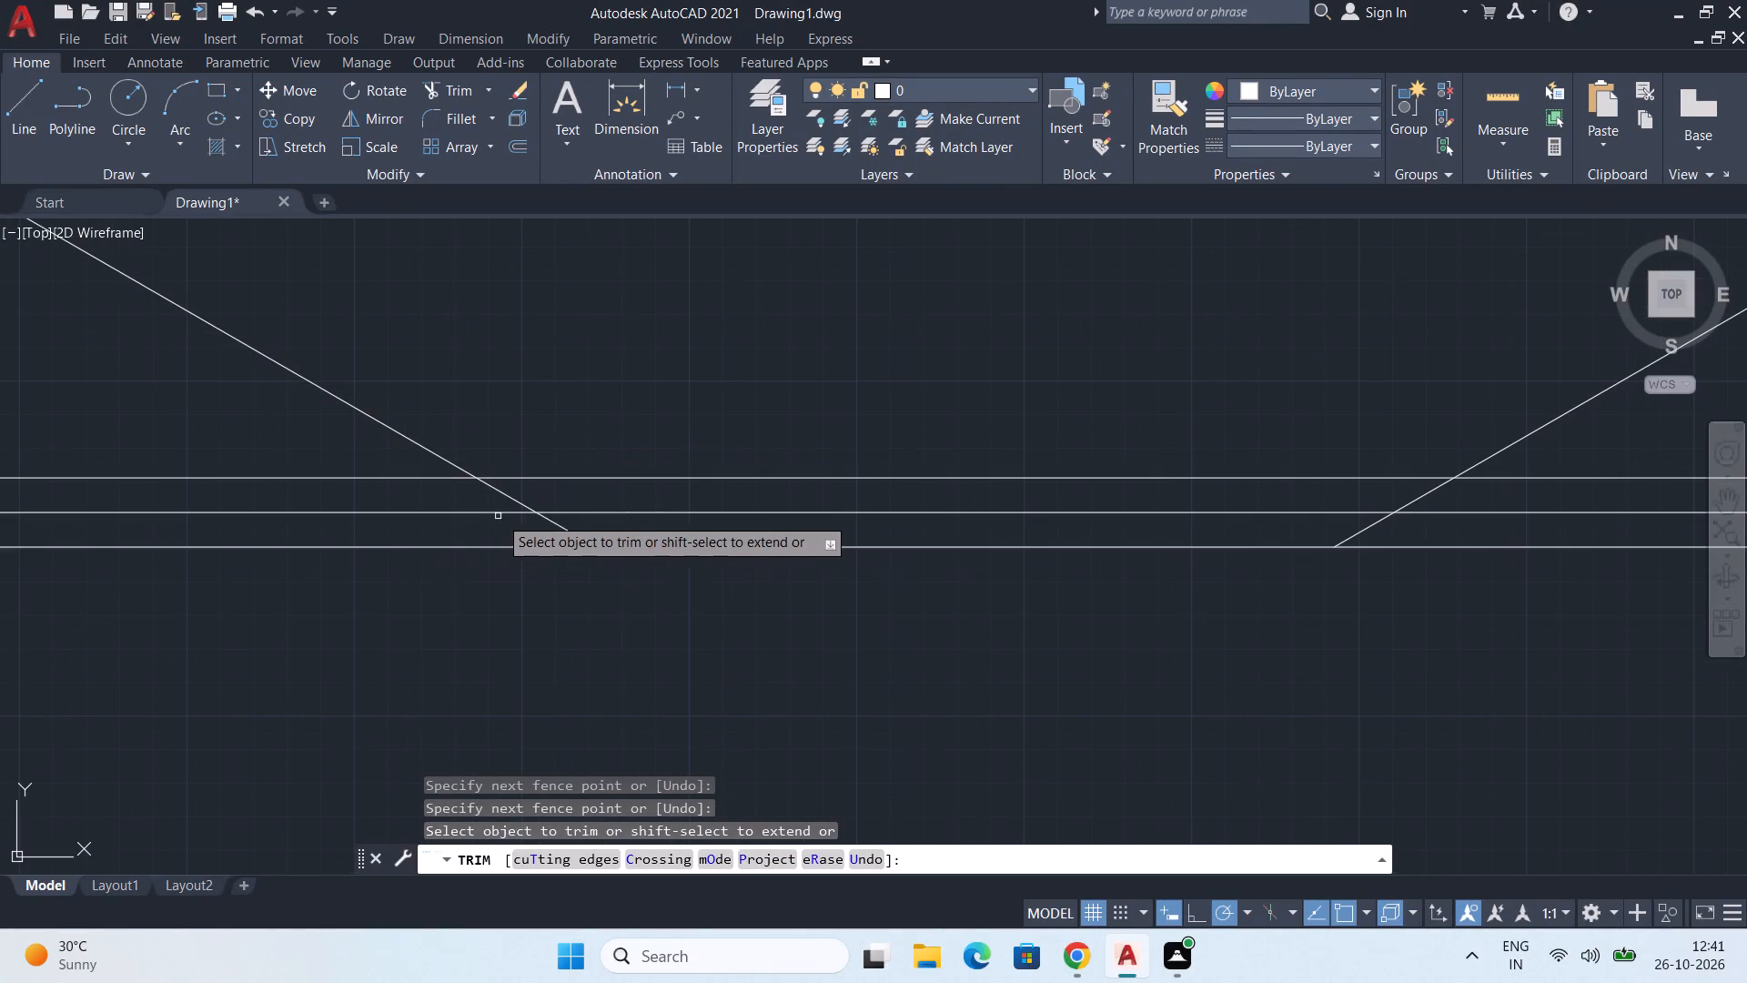
left_click(504, 498)
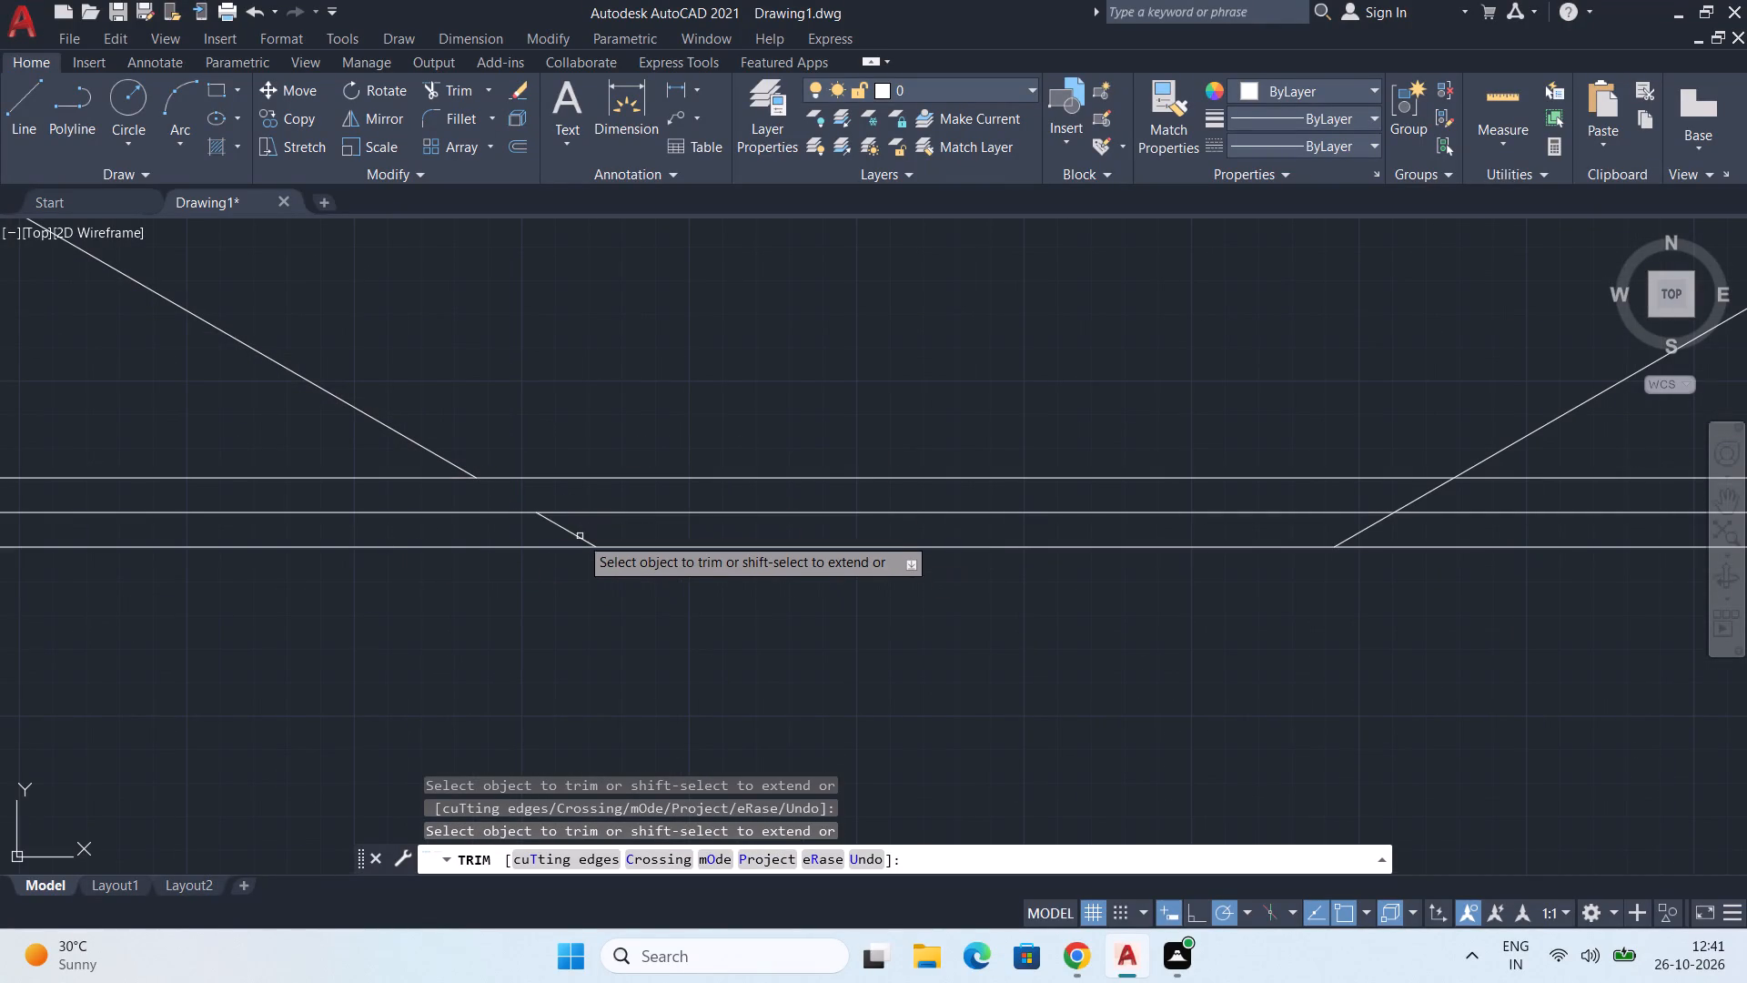
left_click(565, 535)
left_click(611, 528)
middle_click_drag(1259, 593, 897, 631)
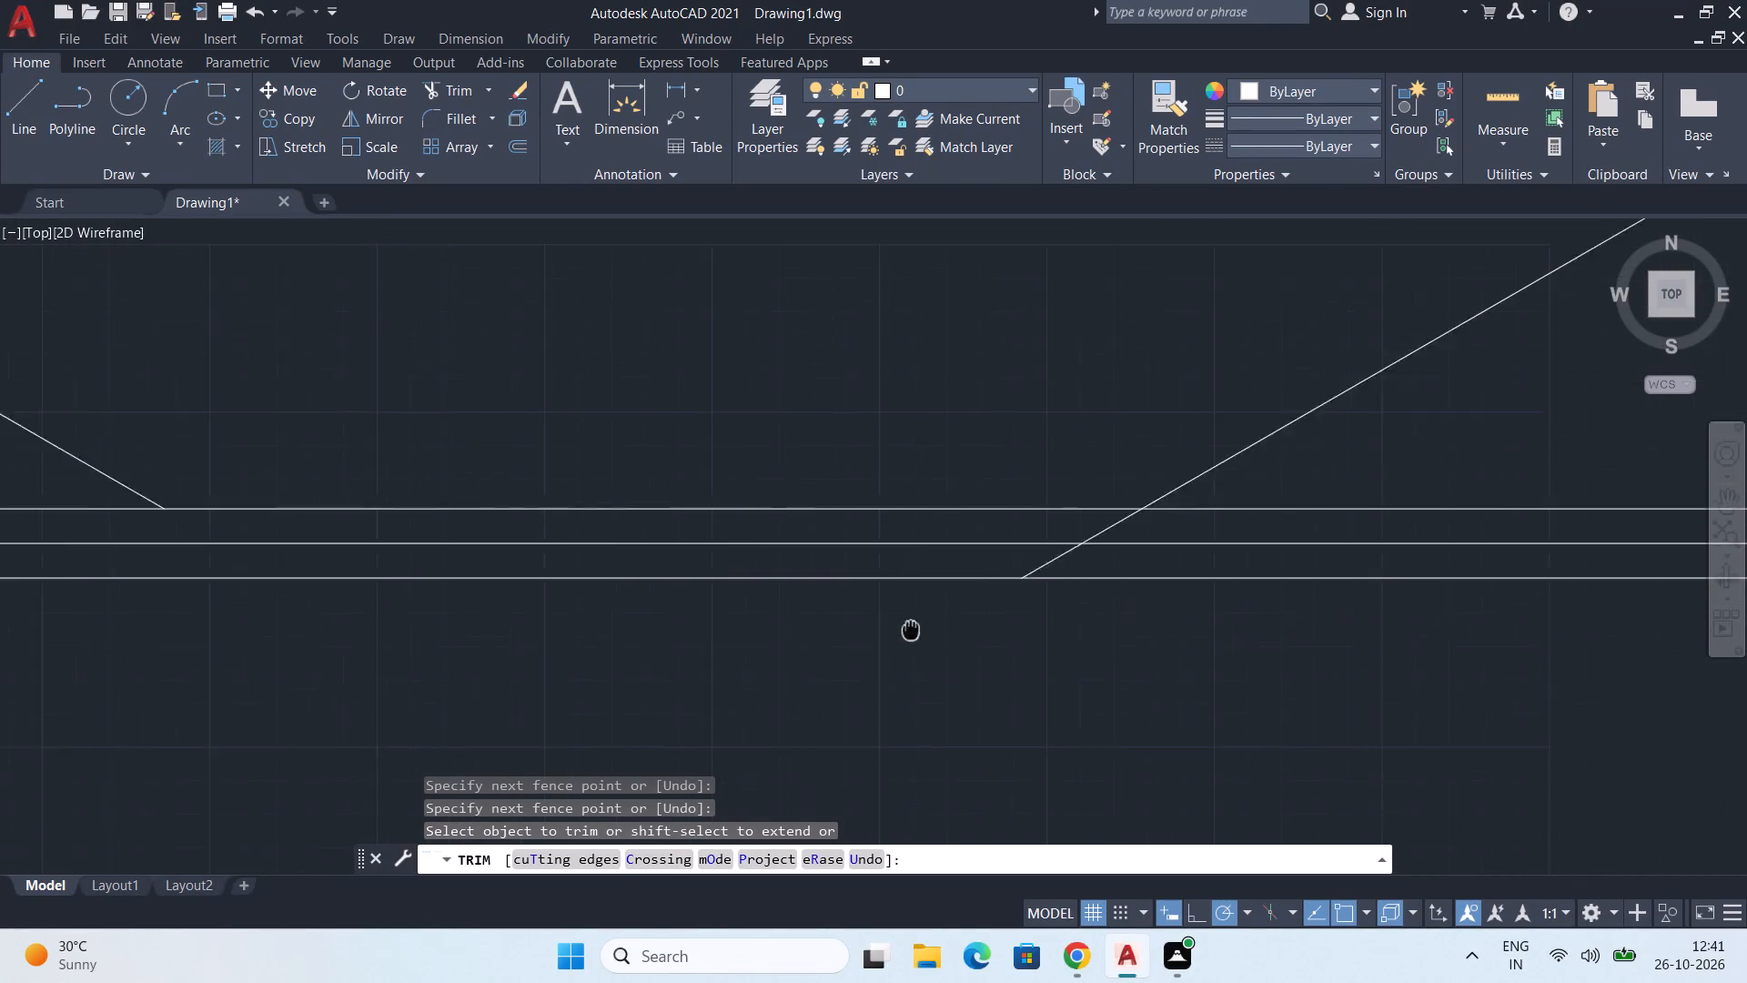
middle_click_drag(897, 631, 870, 638)
left_click(1007, 545)
left_click(1065, 535)
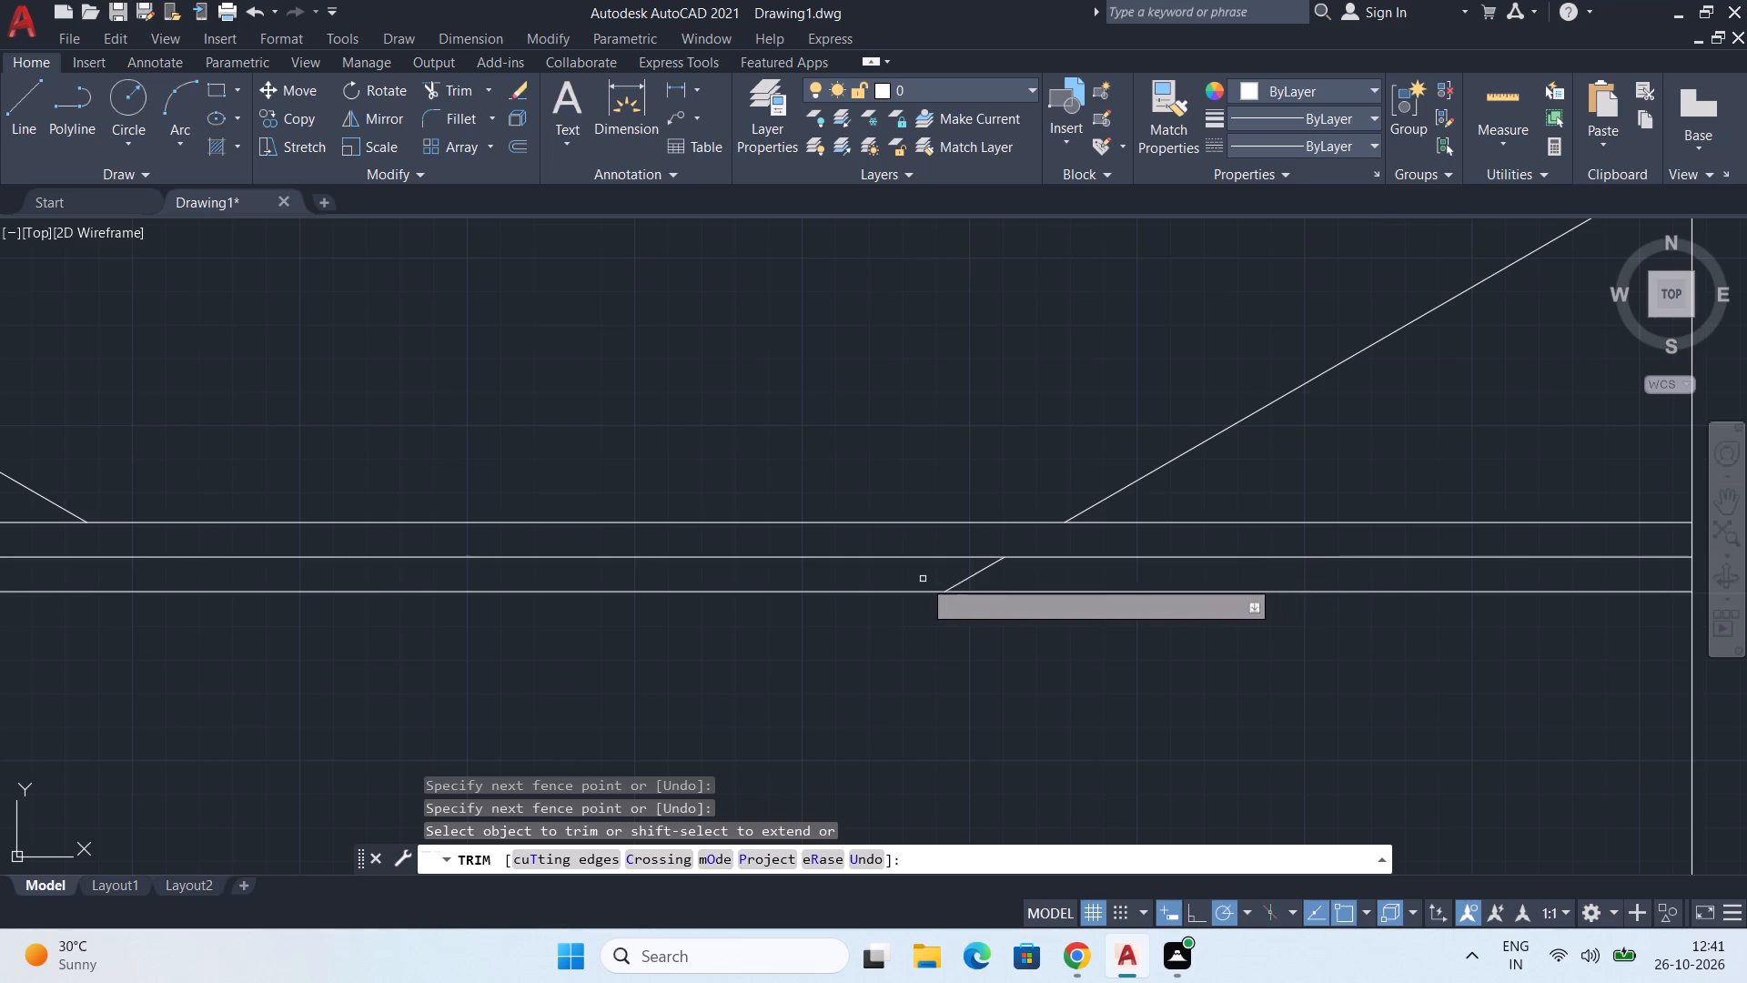
left_click(922, 579)
left_click(1016, 572)
scroll(1024, 623, "down", 2)
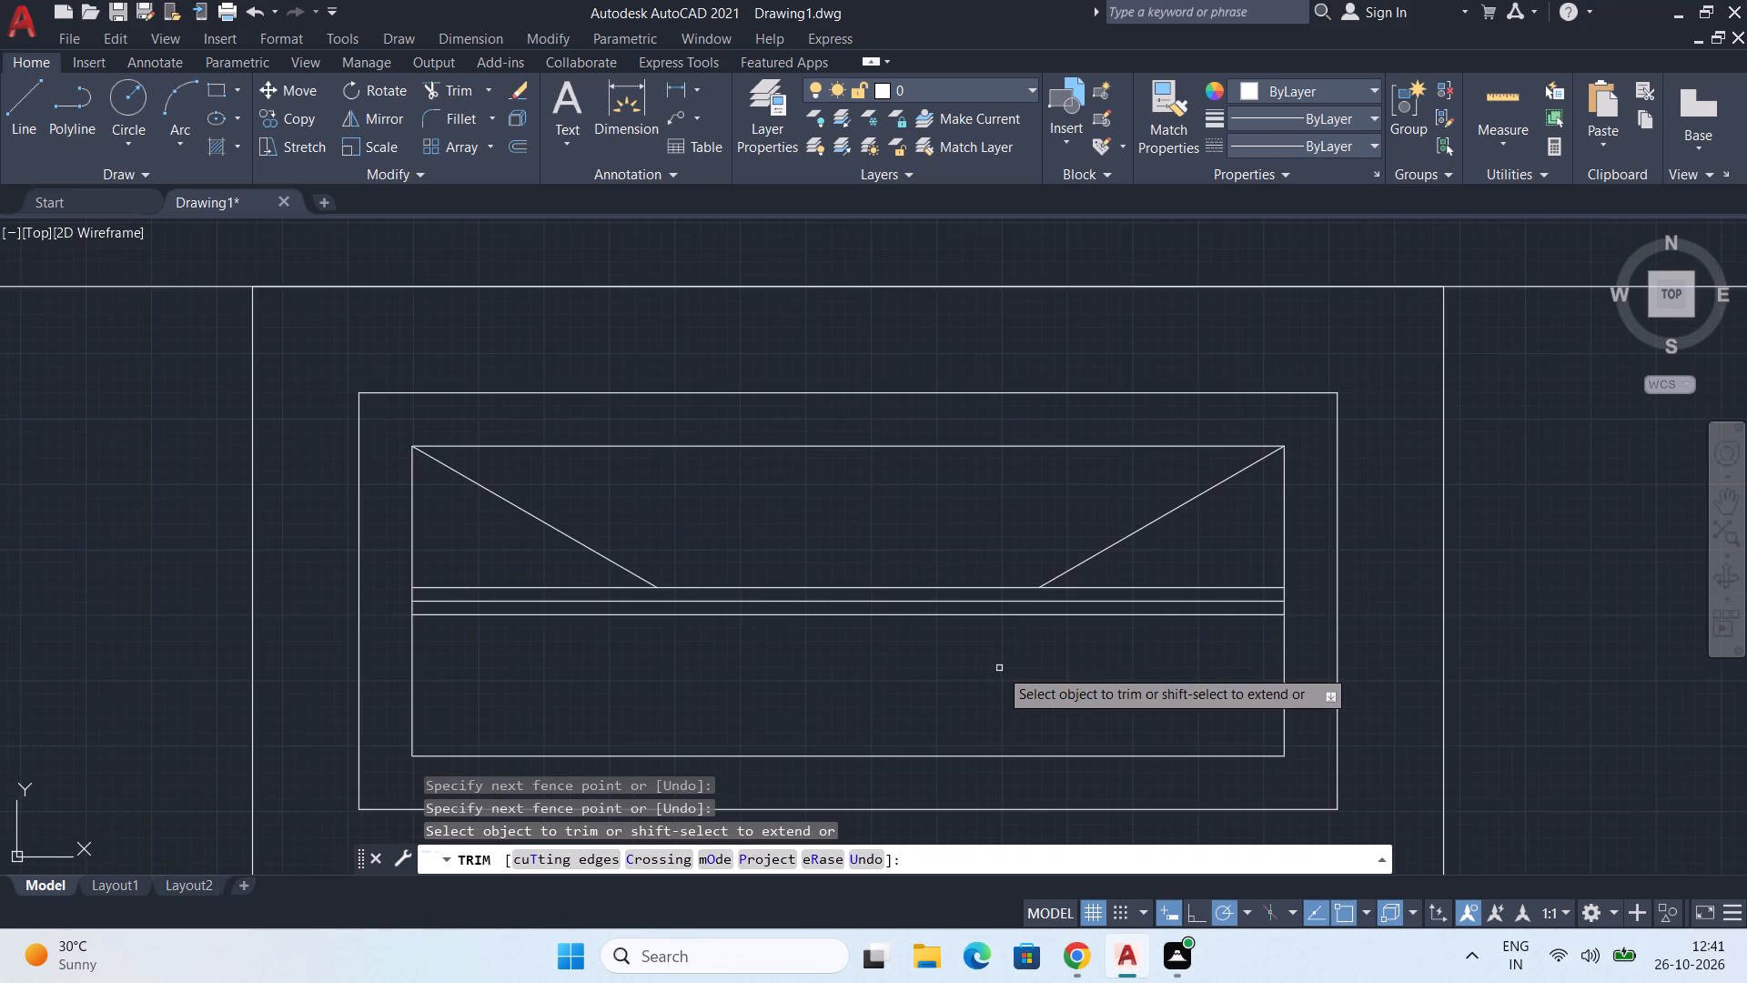
middle_click_drag(999, 668, 1005, 592)
key("space")
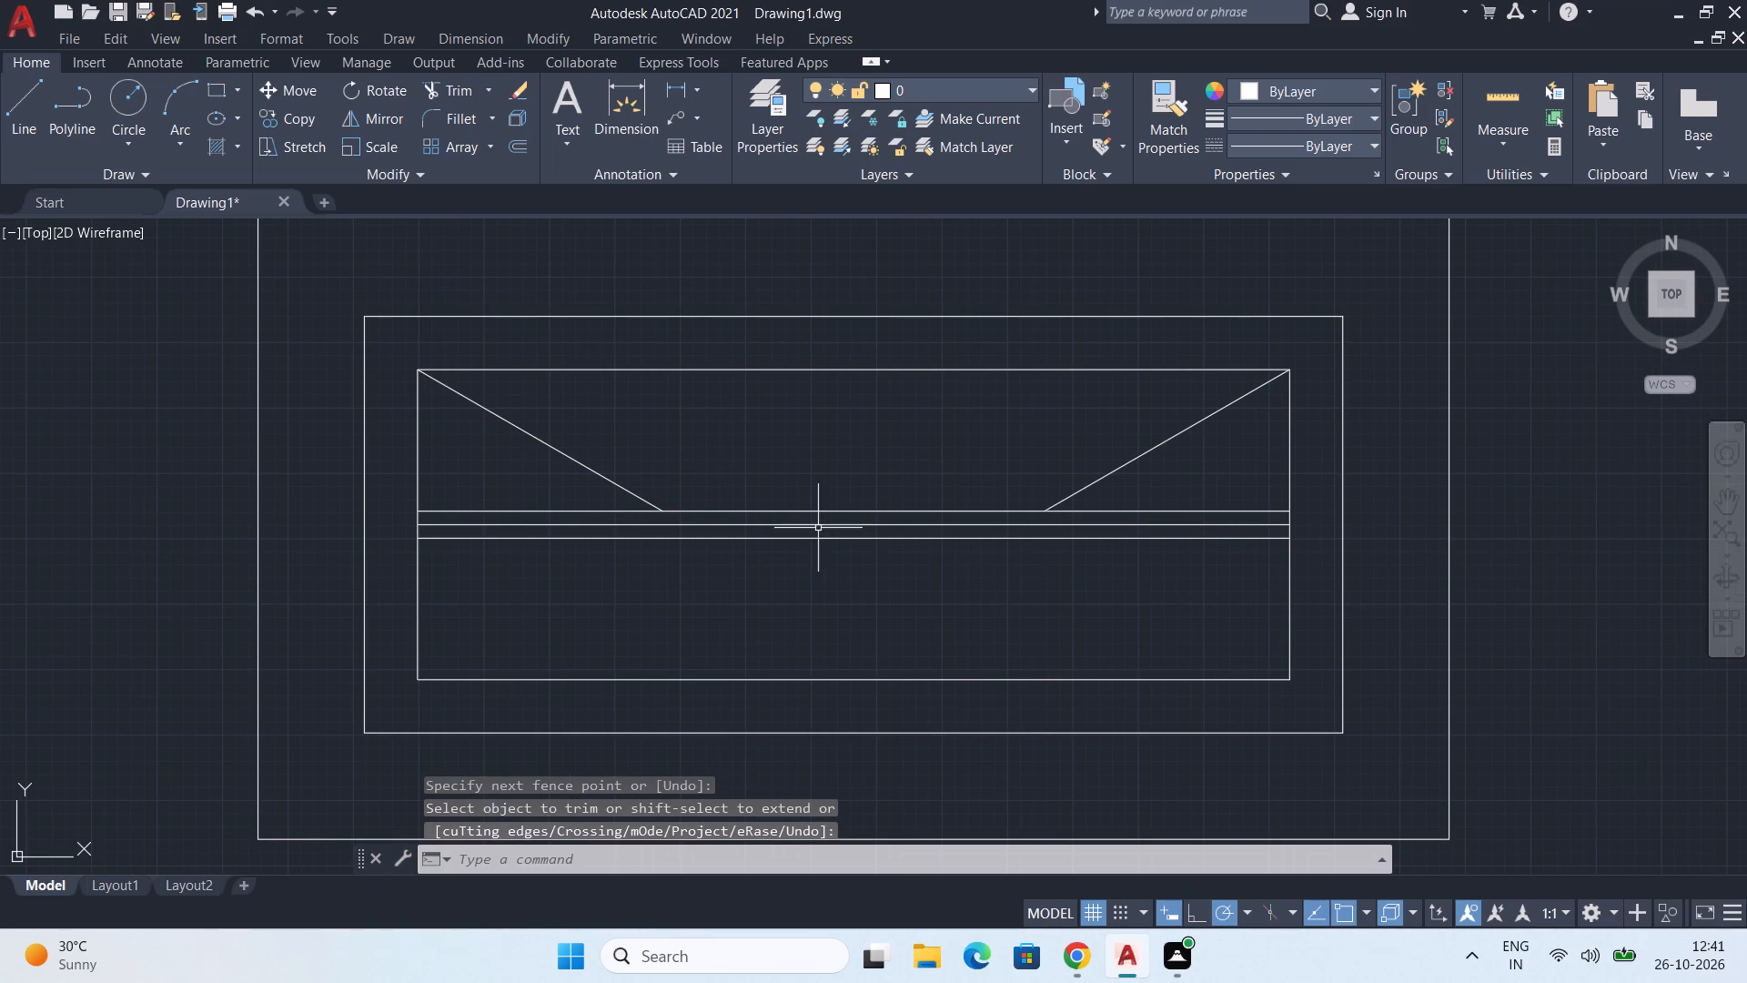
Delete the centre line between the two offset lines of the sixth frame's middle bar.
left_click(825, 525)
key("Delete")
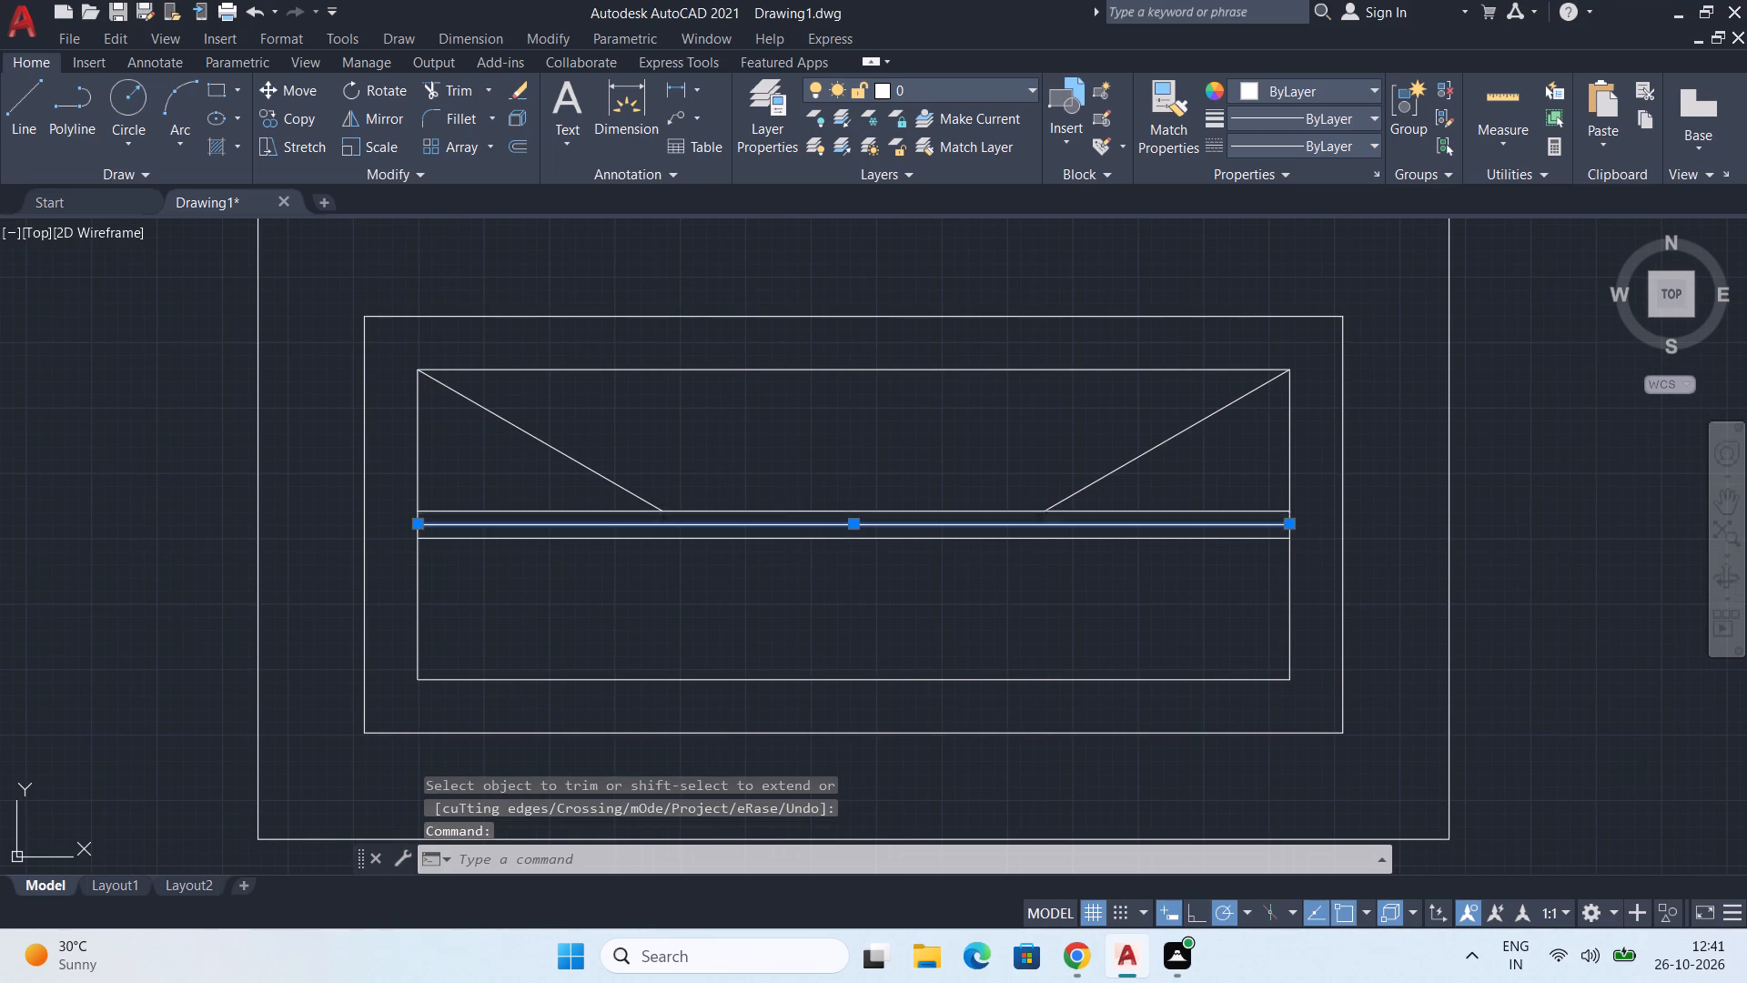
scroll(767, 561, "down", 3)
middle_click_drag(808, 674, 749, 660)
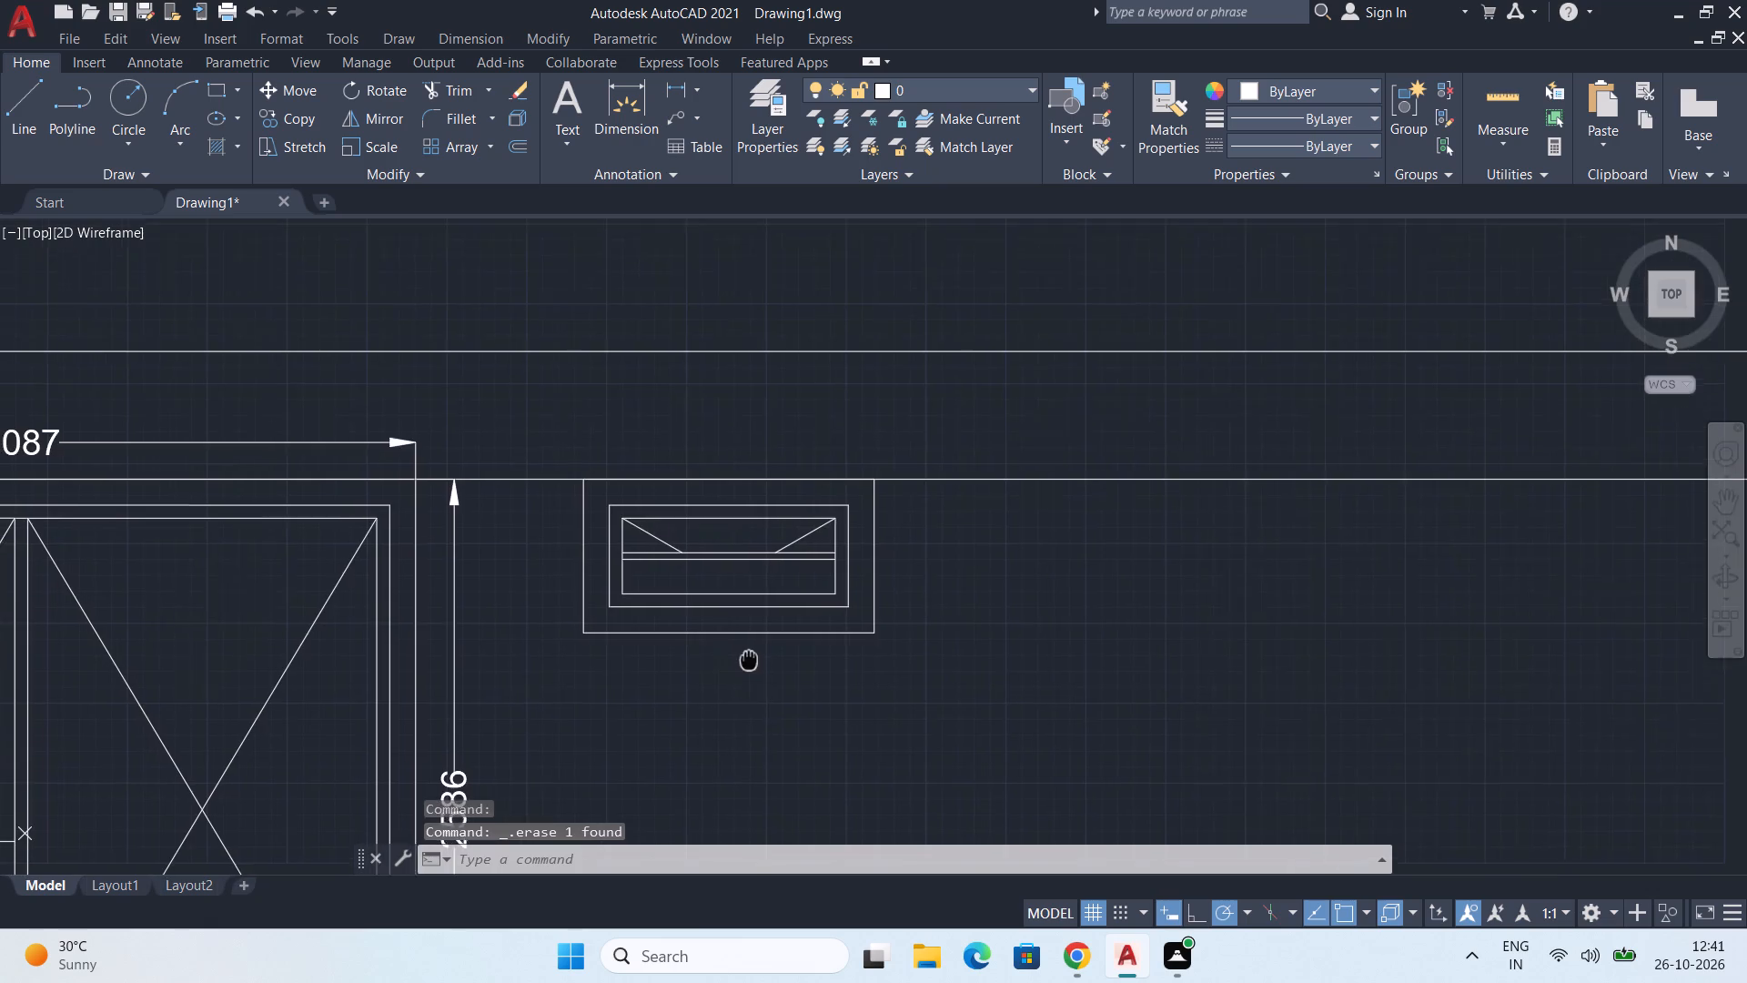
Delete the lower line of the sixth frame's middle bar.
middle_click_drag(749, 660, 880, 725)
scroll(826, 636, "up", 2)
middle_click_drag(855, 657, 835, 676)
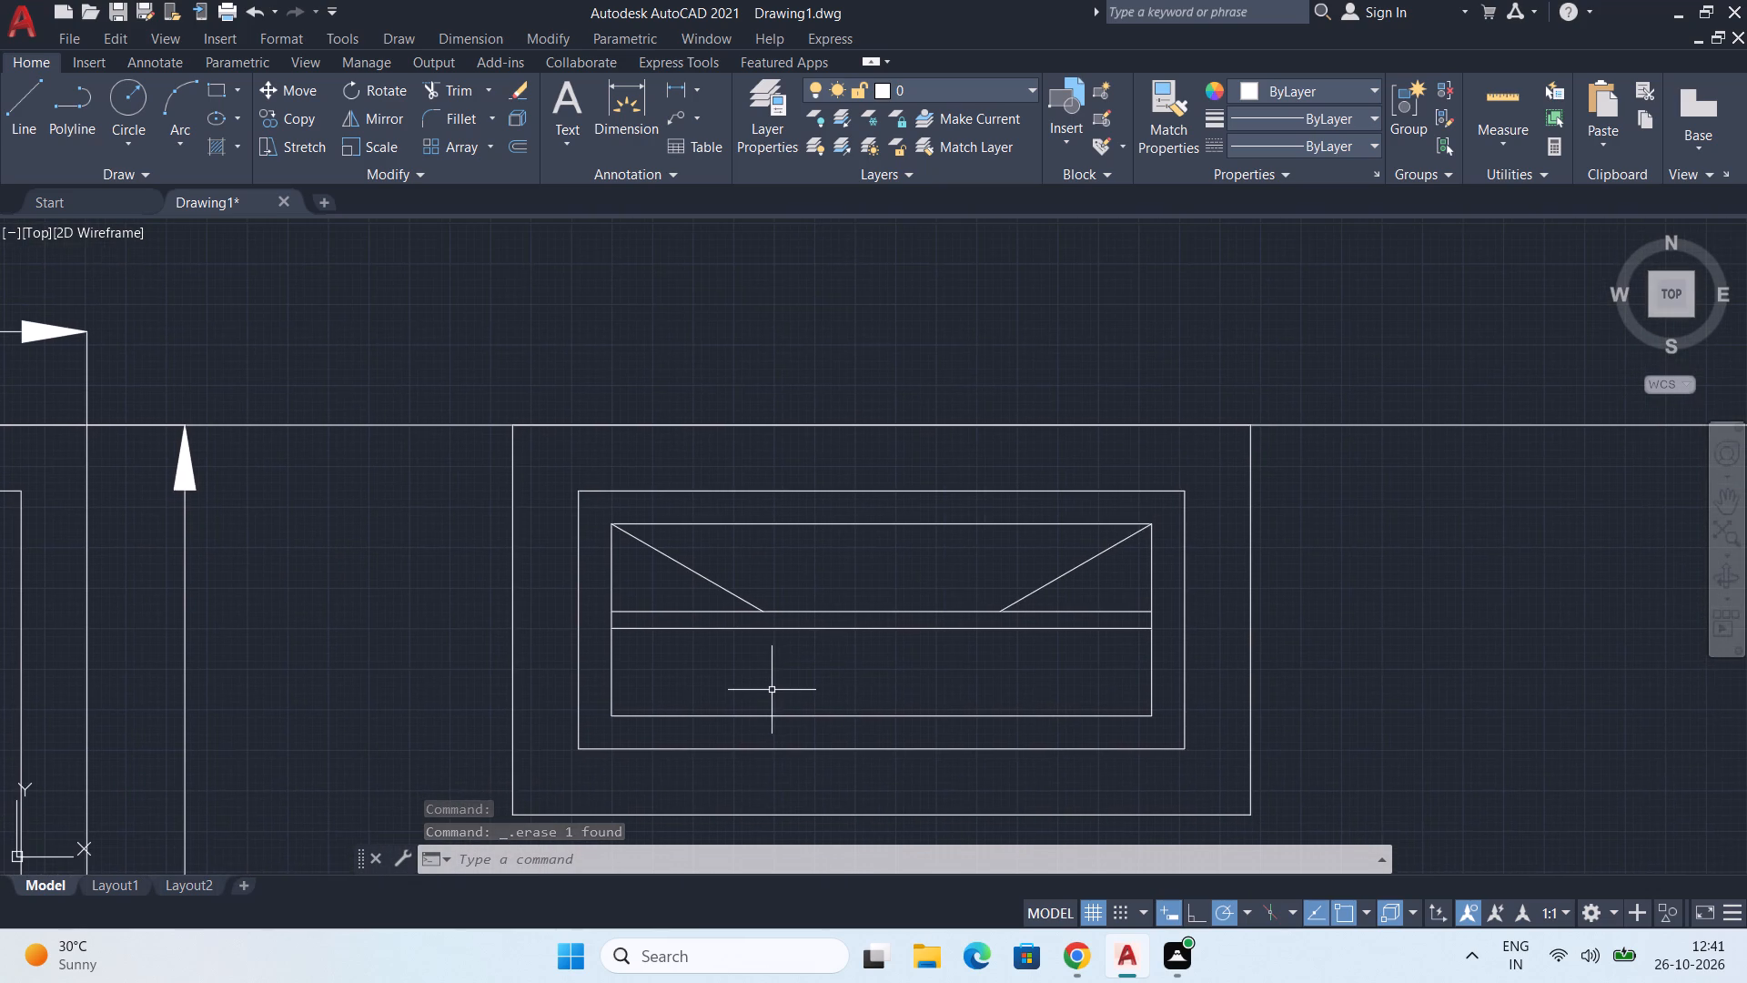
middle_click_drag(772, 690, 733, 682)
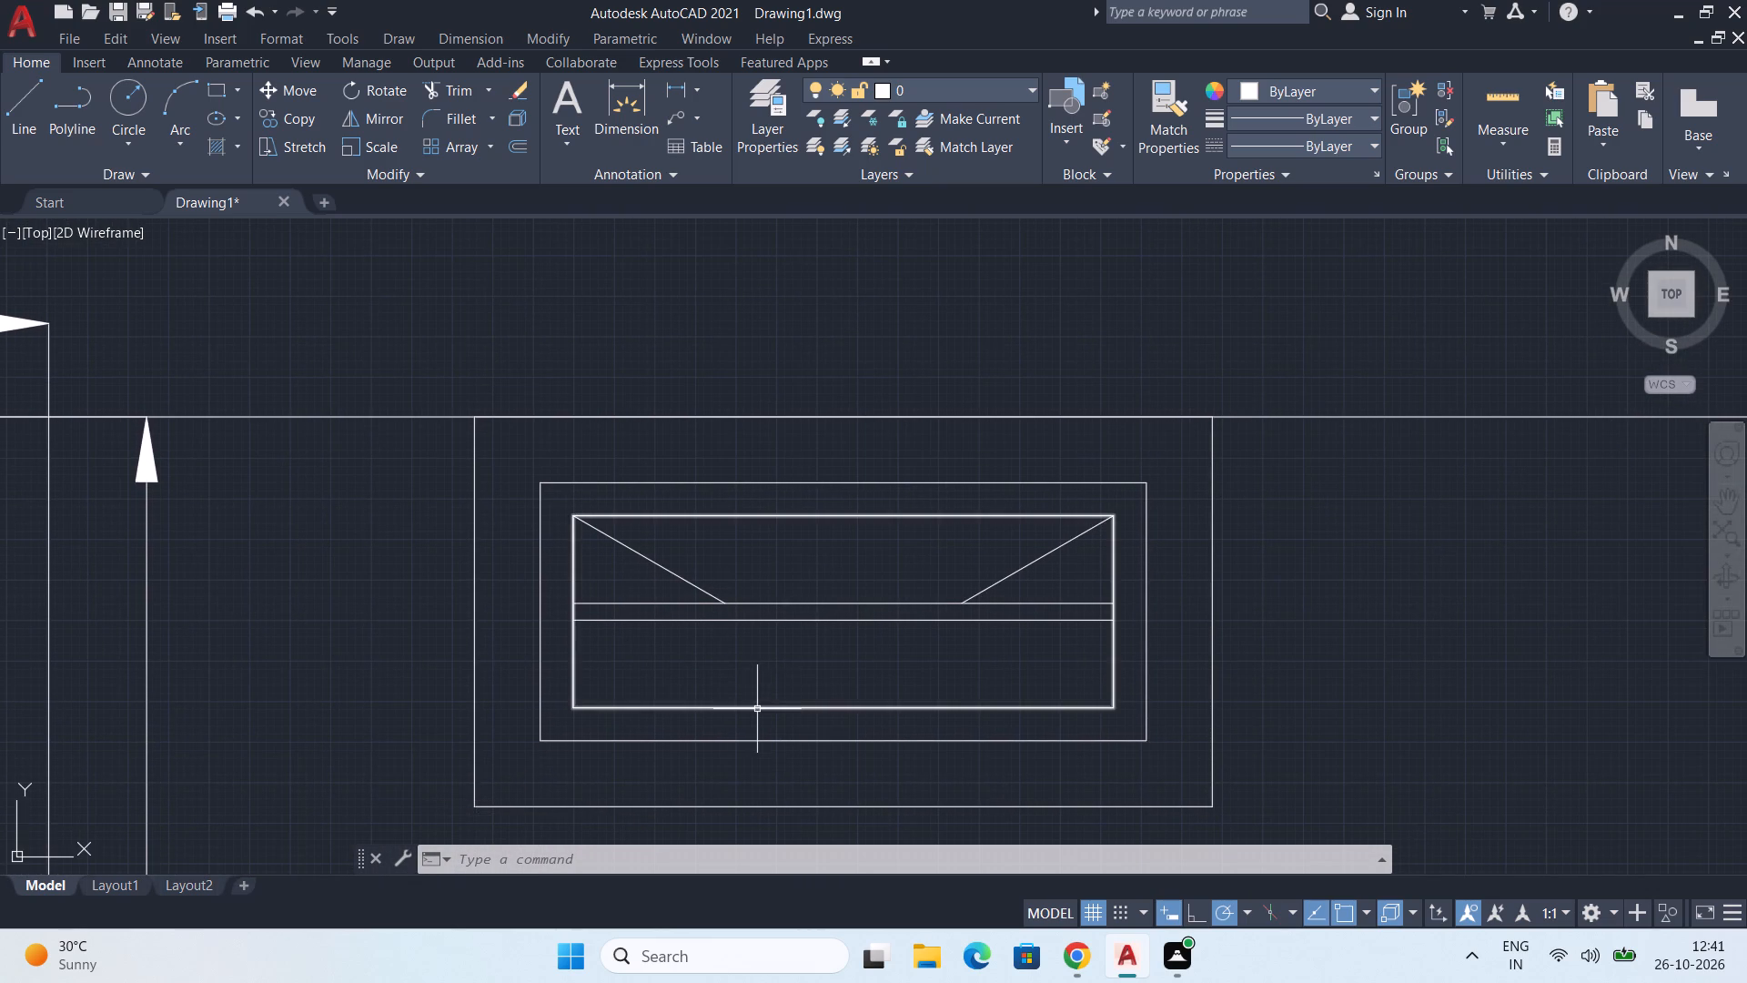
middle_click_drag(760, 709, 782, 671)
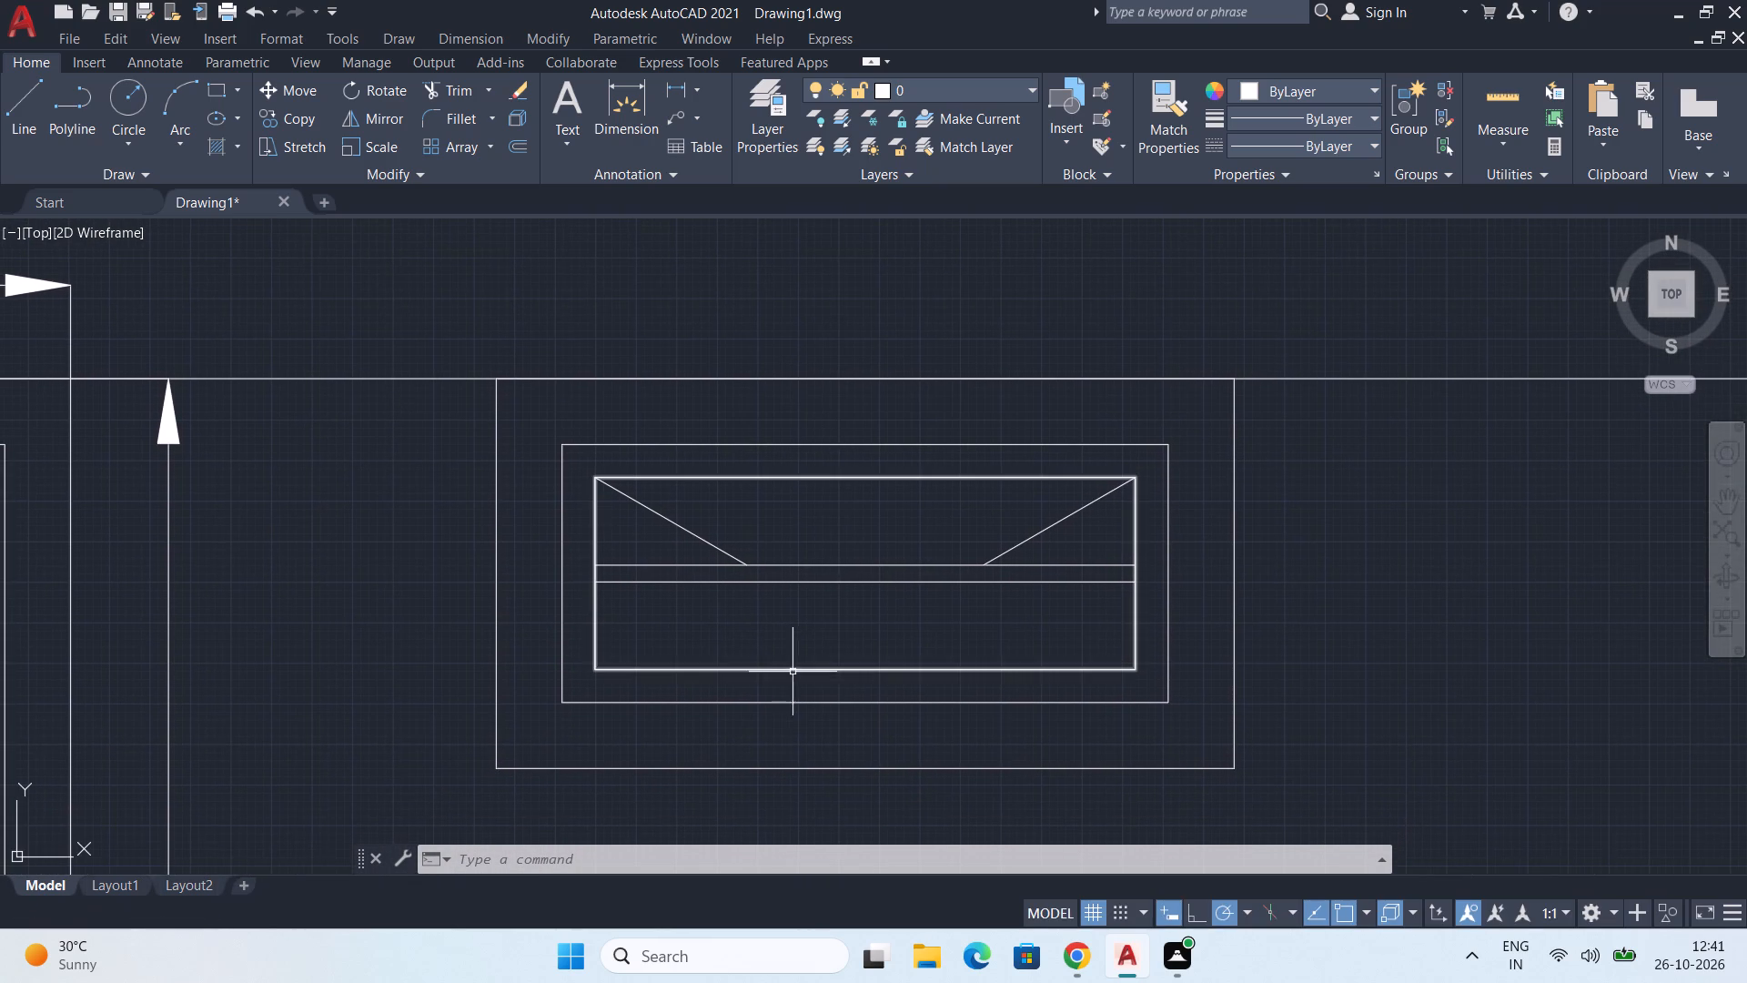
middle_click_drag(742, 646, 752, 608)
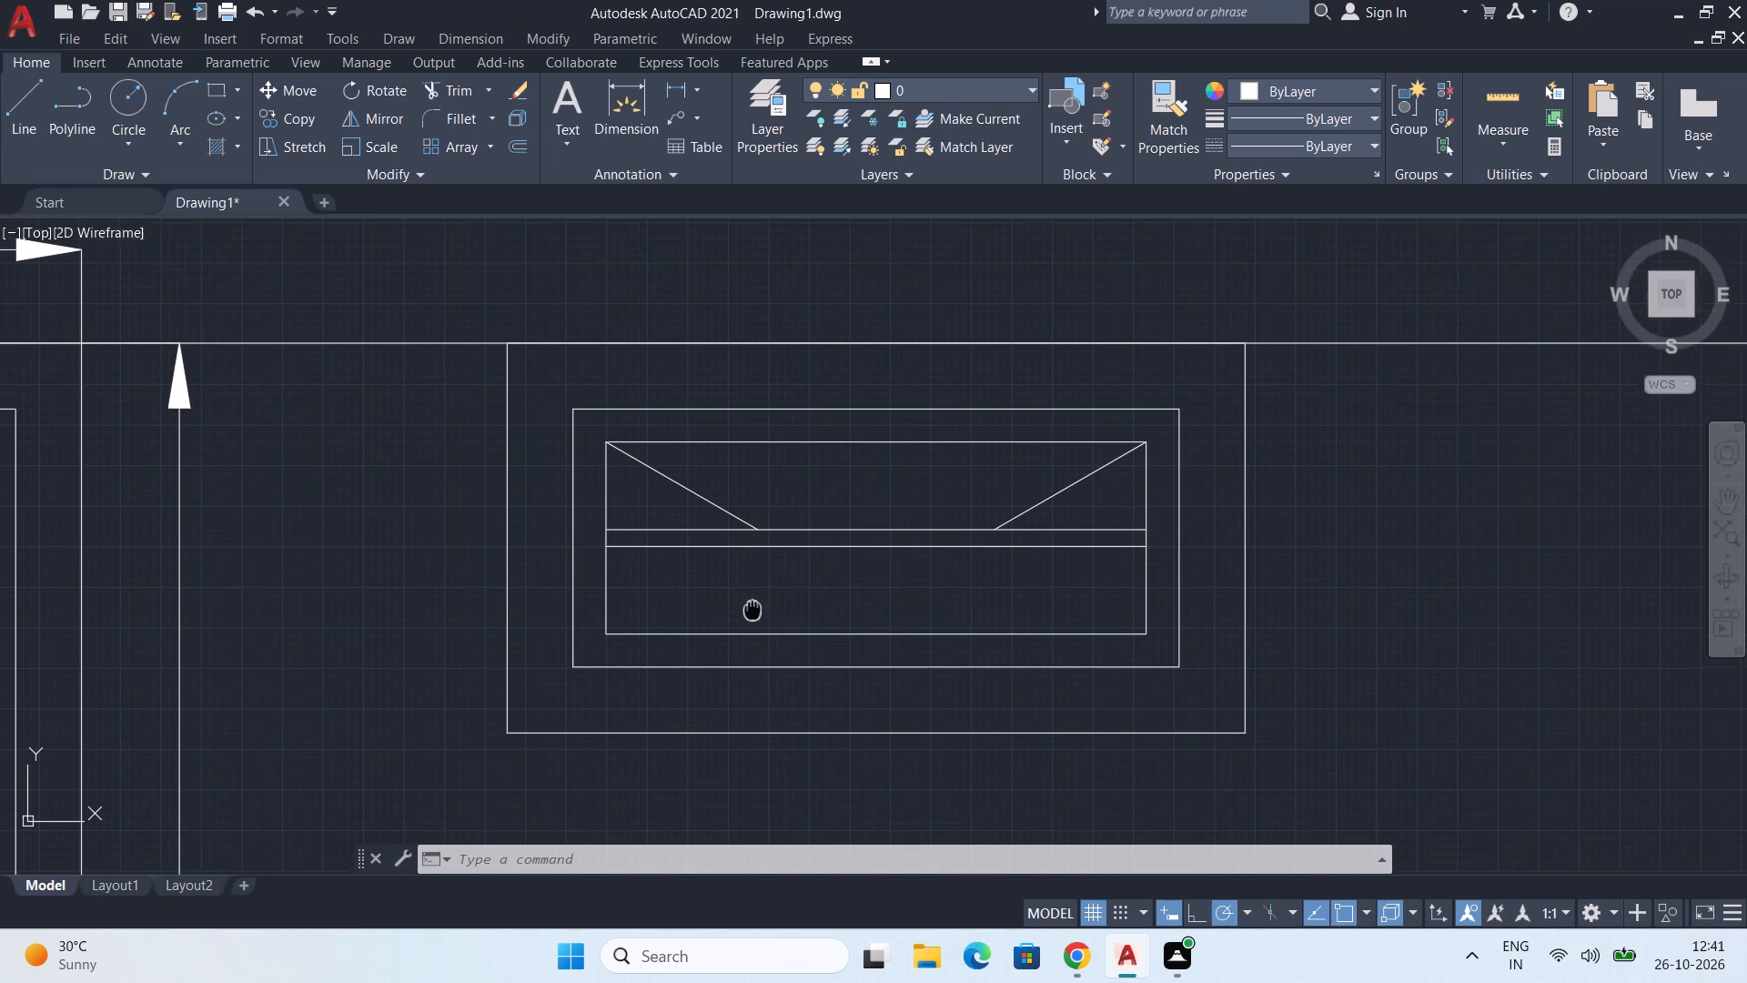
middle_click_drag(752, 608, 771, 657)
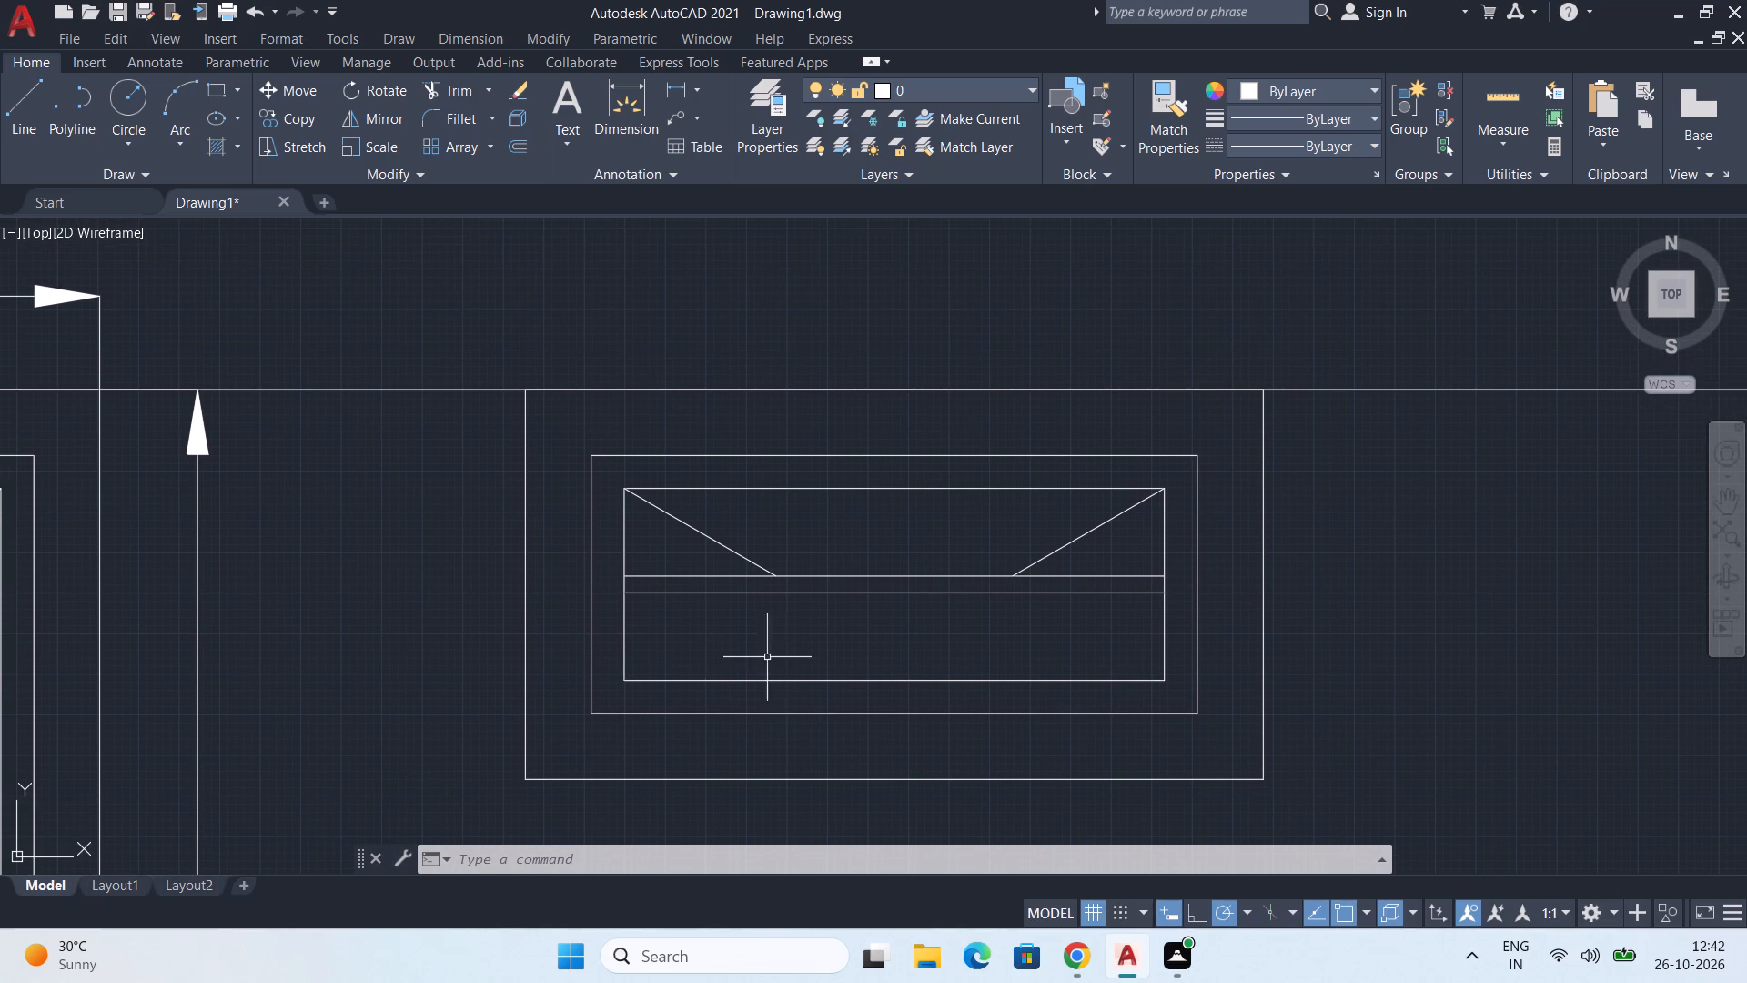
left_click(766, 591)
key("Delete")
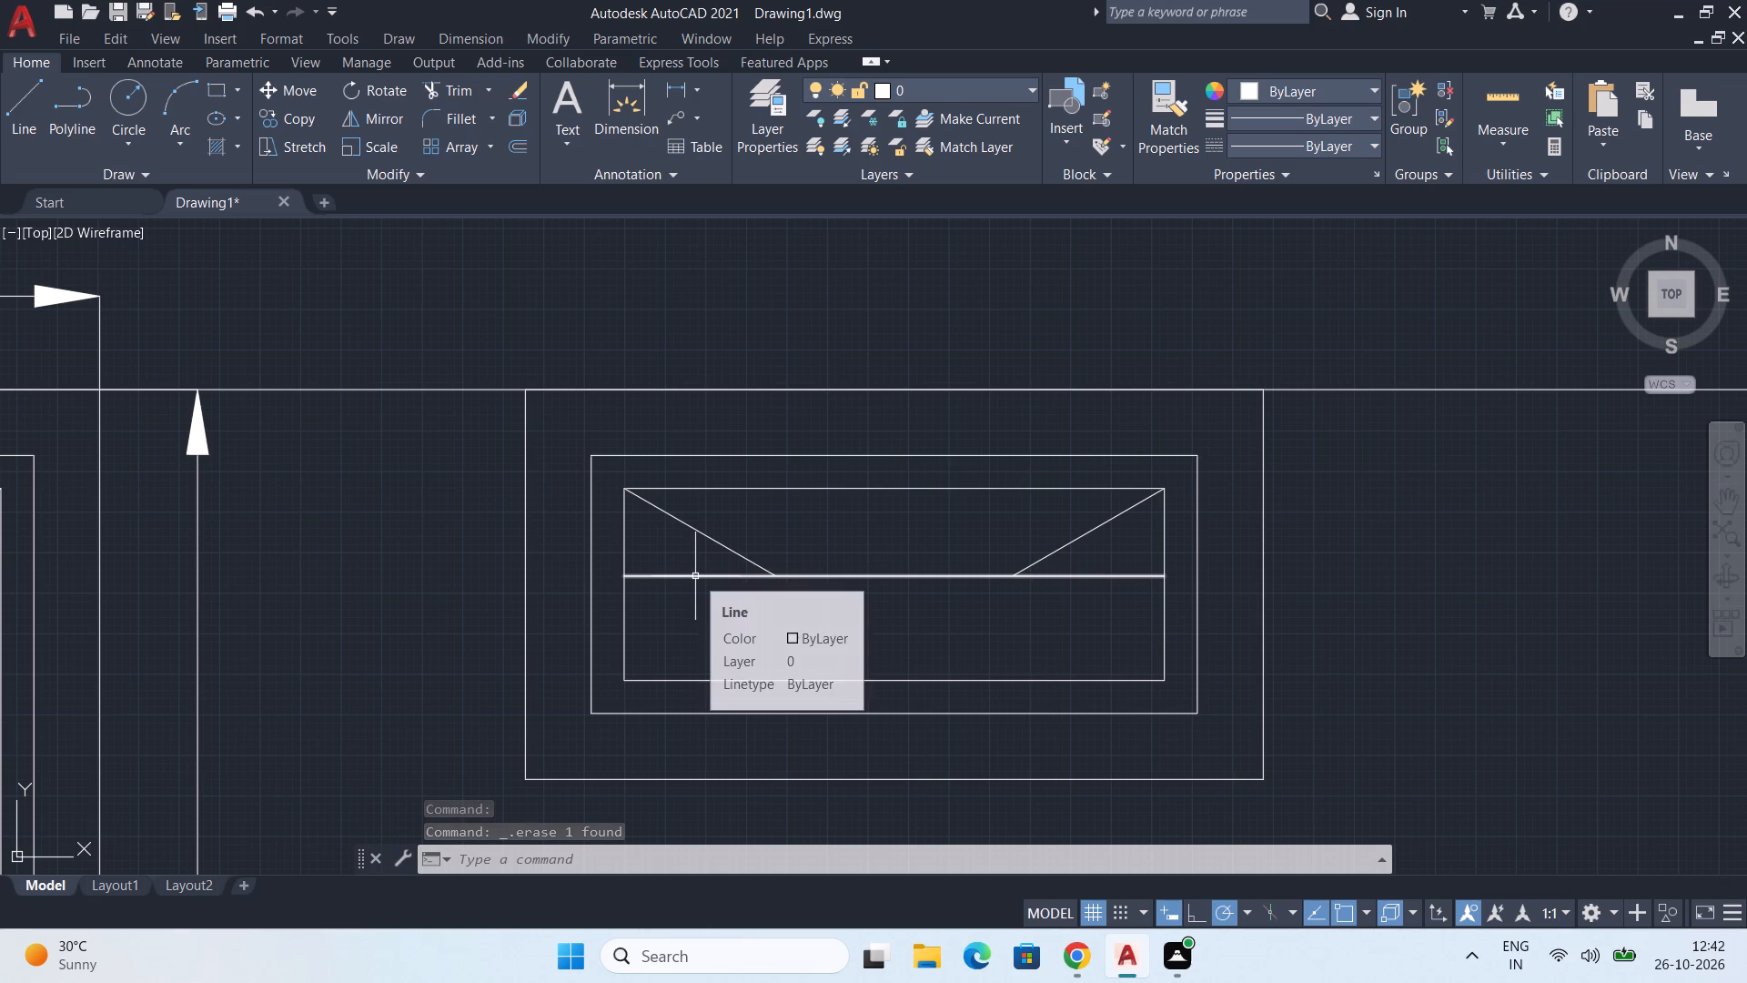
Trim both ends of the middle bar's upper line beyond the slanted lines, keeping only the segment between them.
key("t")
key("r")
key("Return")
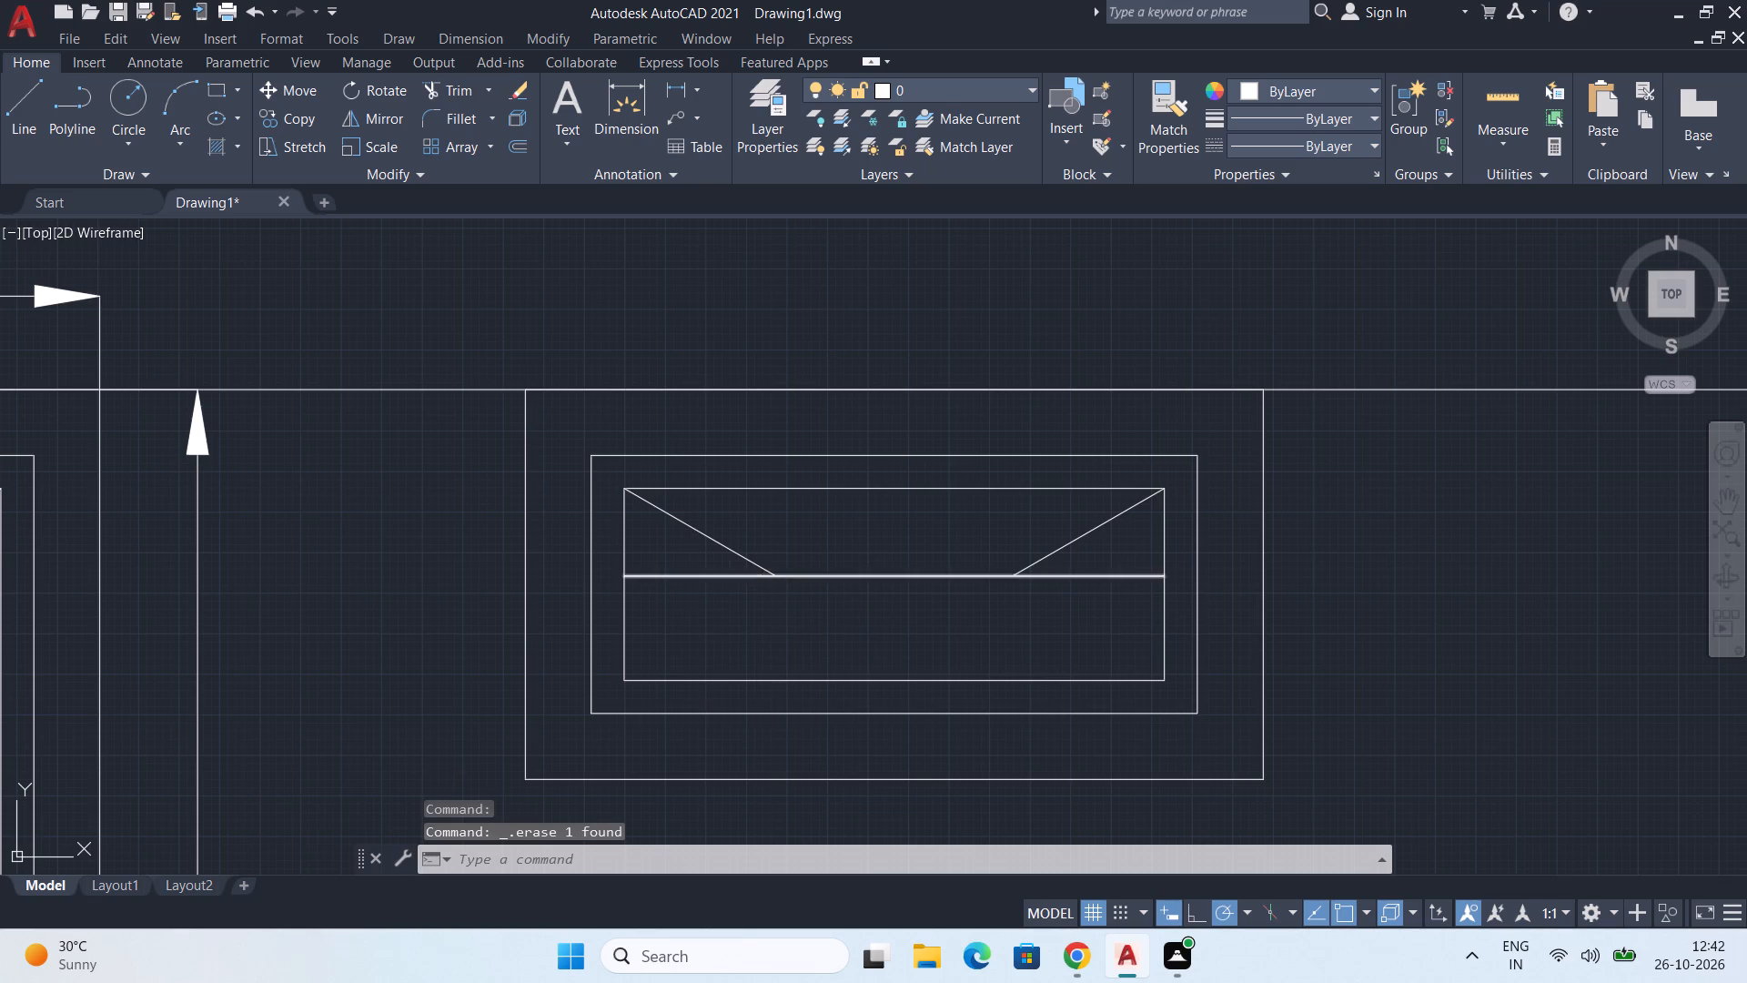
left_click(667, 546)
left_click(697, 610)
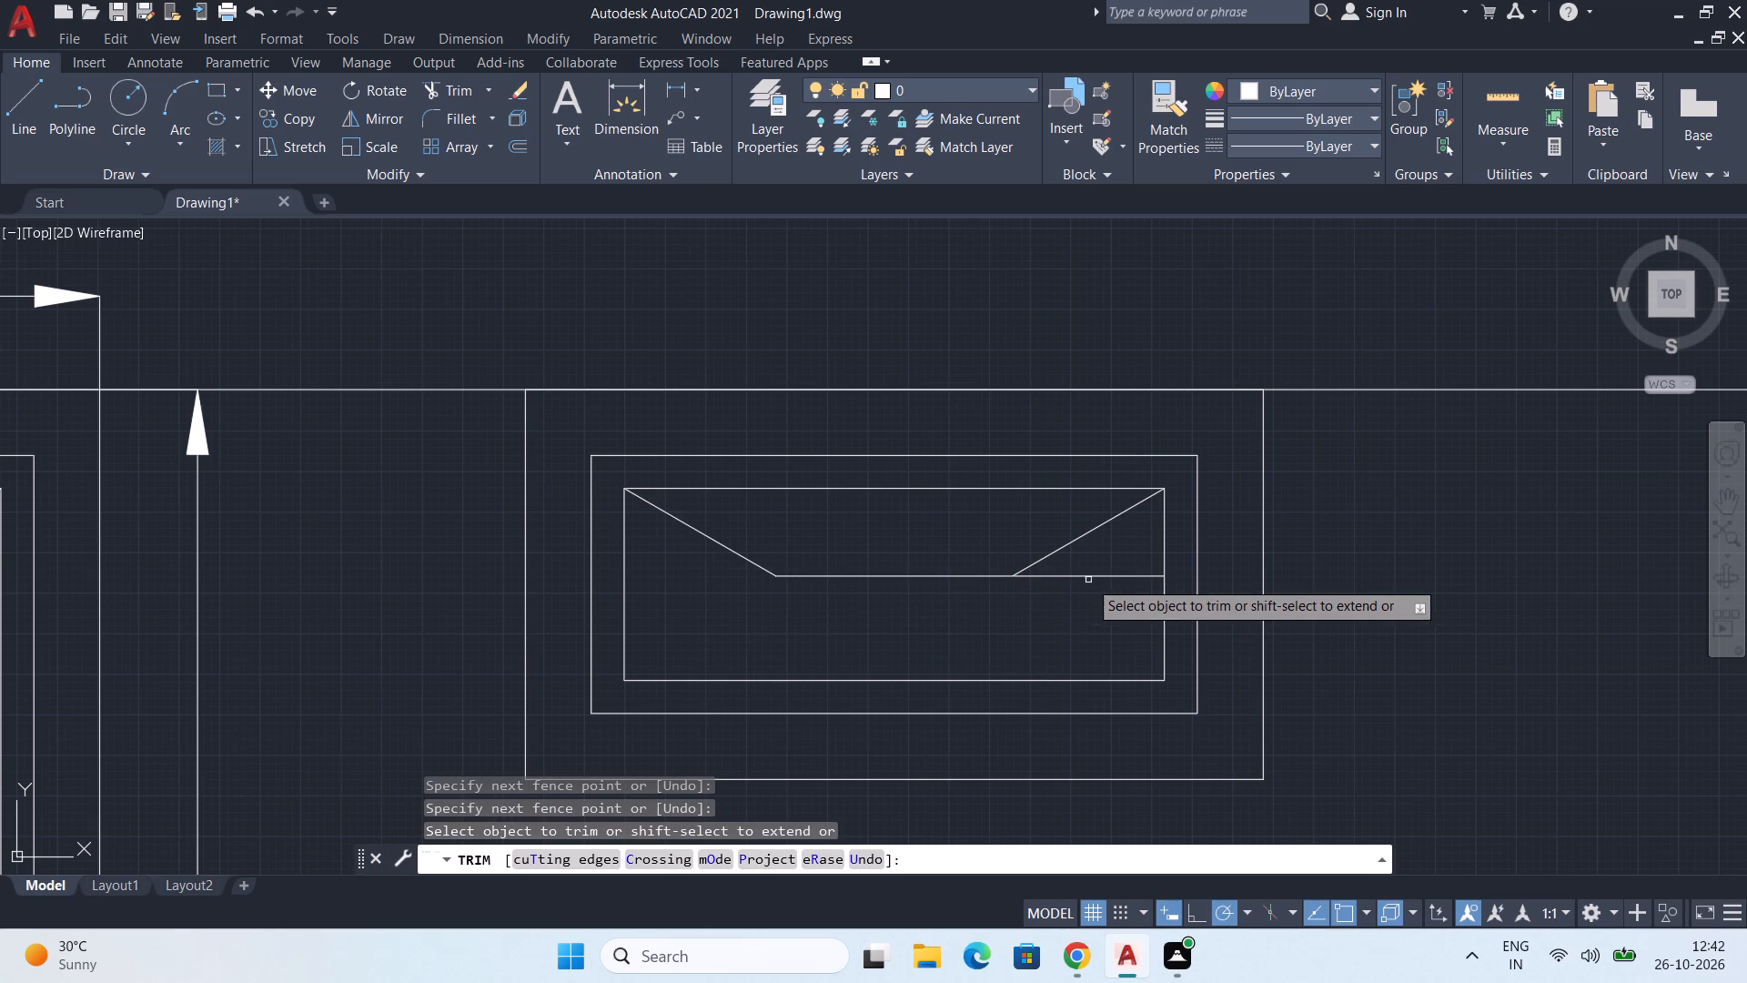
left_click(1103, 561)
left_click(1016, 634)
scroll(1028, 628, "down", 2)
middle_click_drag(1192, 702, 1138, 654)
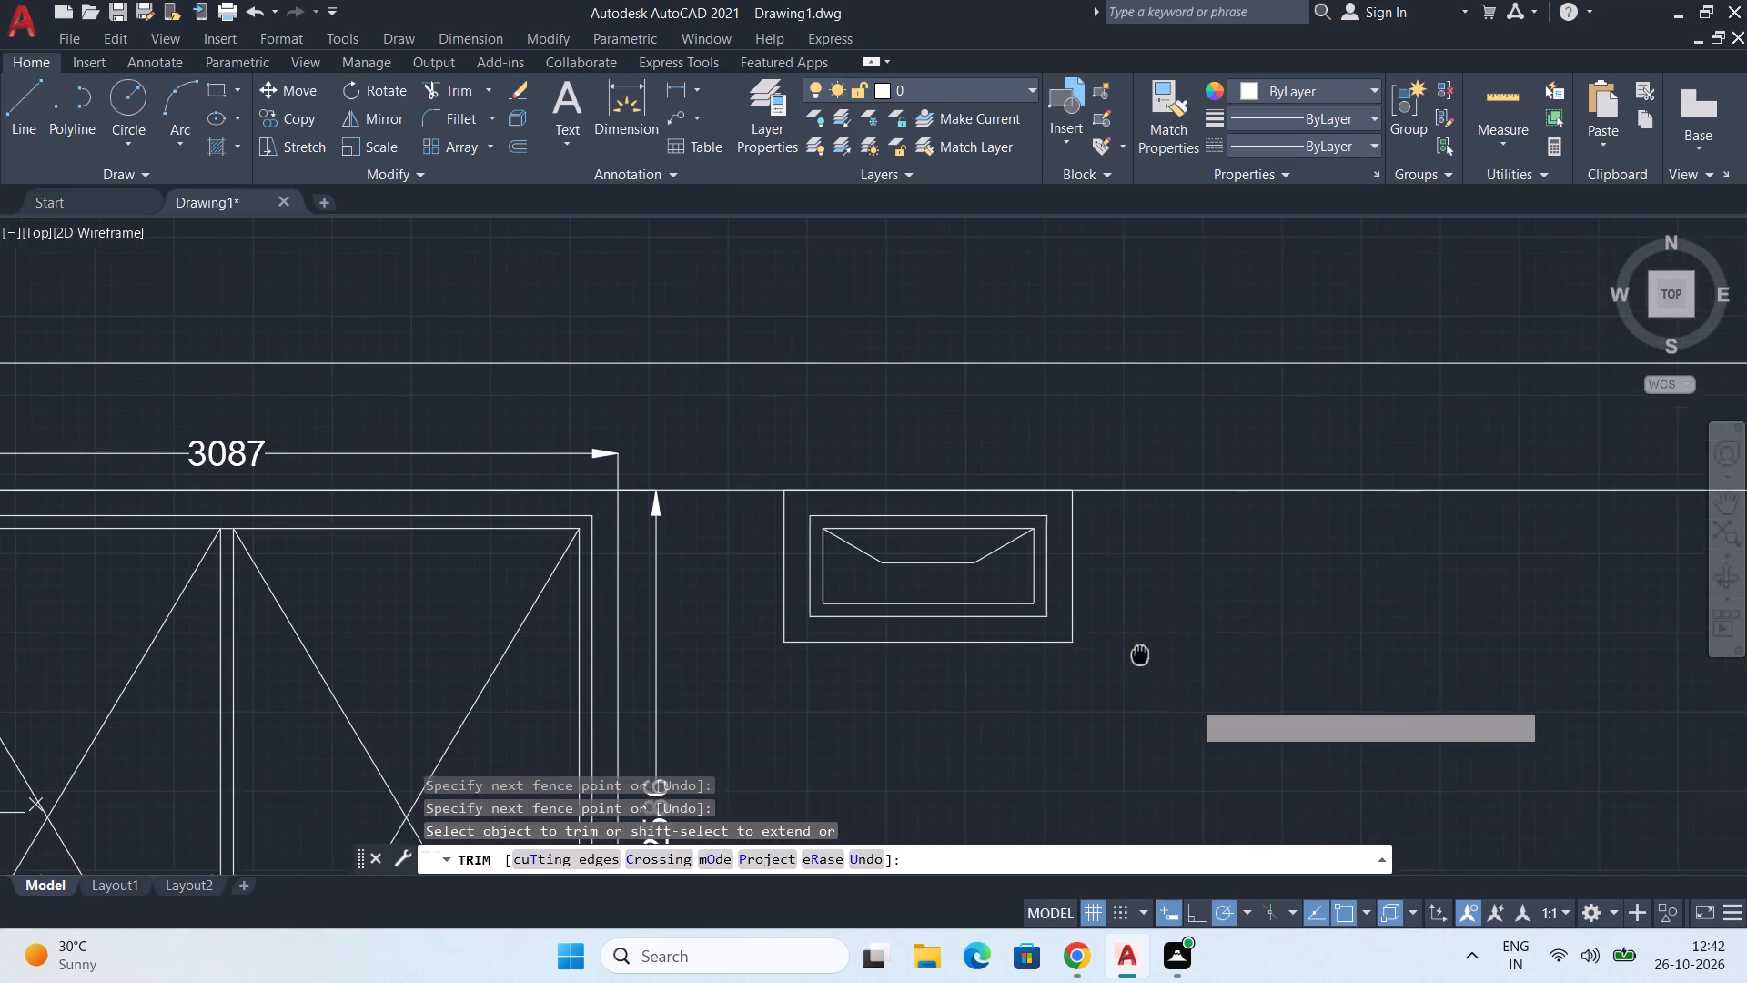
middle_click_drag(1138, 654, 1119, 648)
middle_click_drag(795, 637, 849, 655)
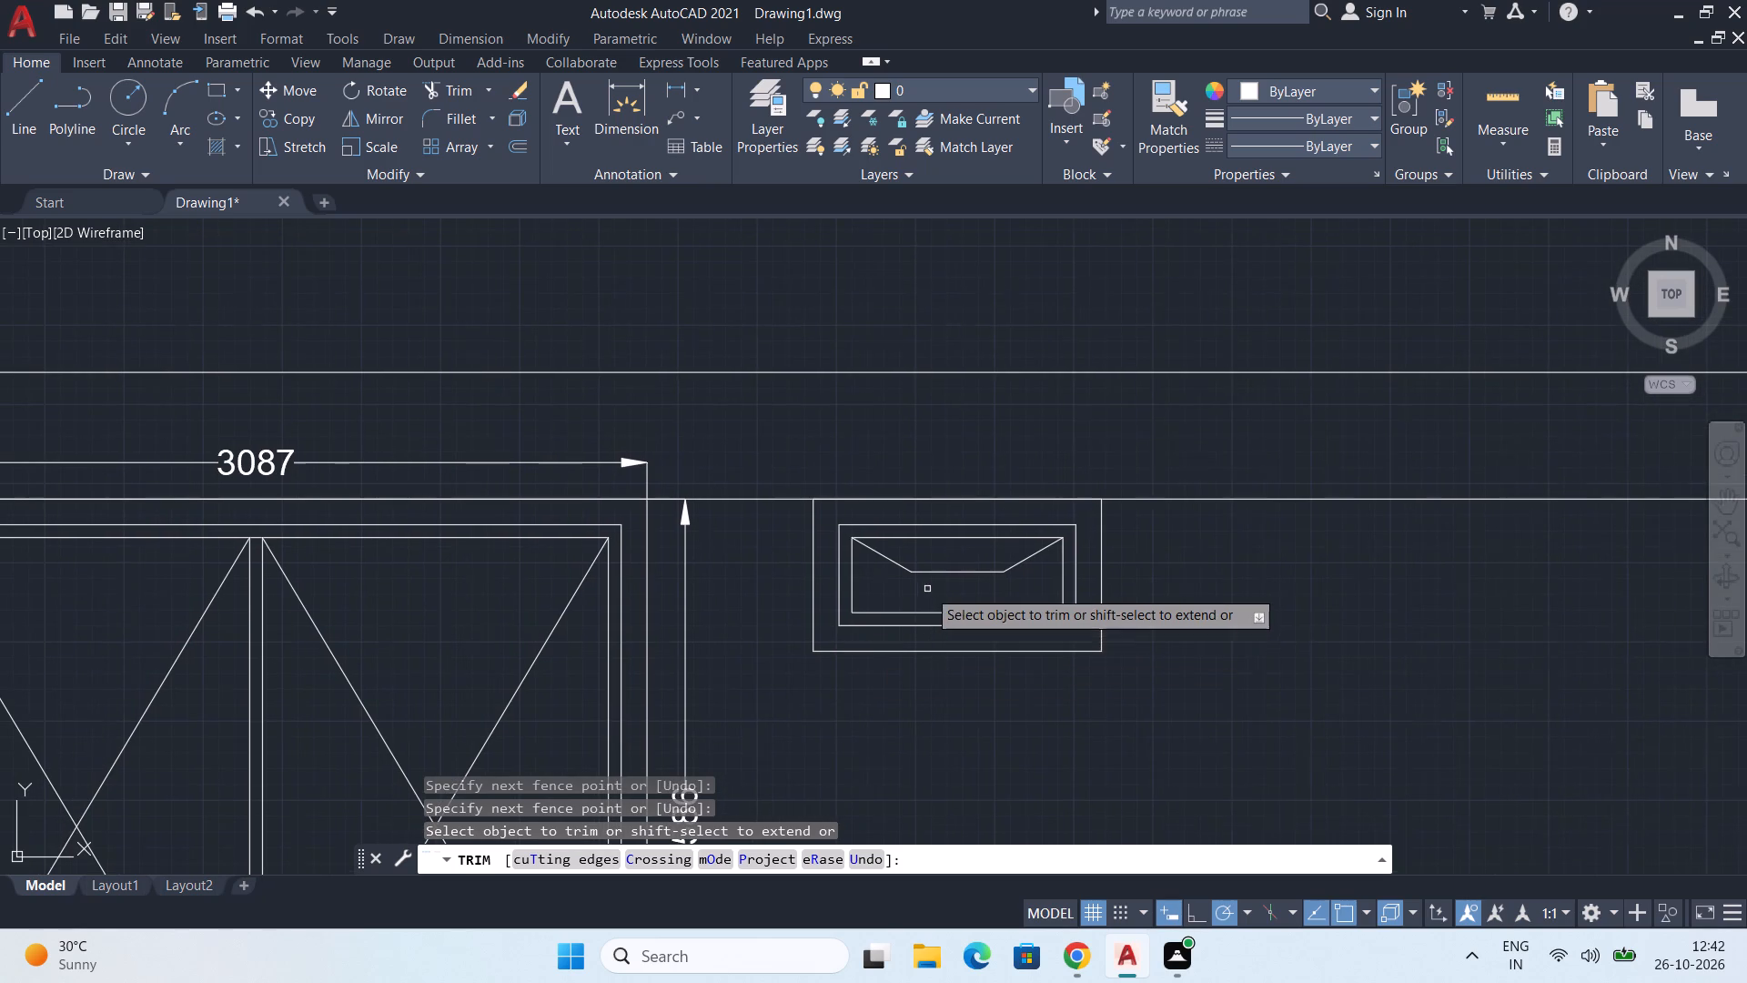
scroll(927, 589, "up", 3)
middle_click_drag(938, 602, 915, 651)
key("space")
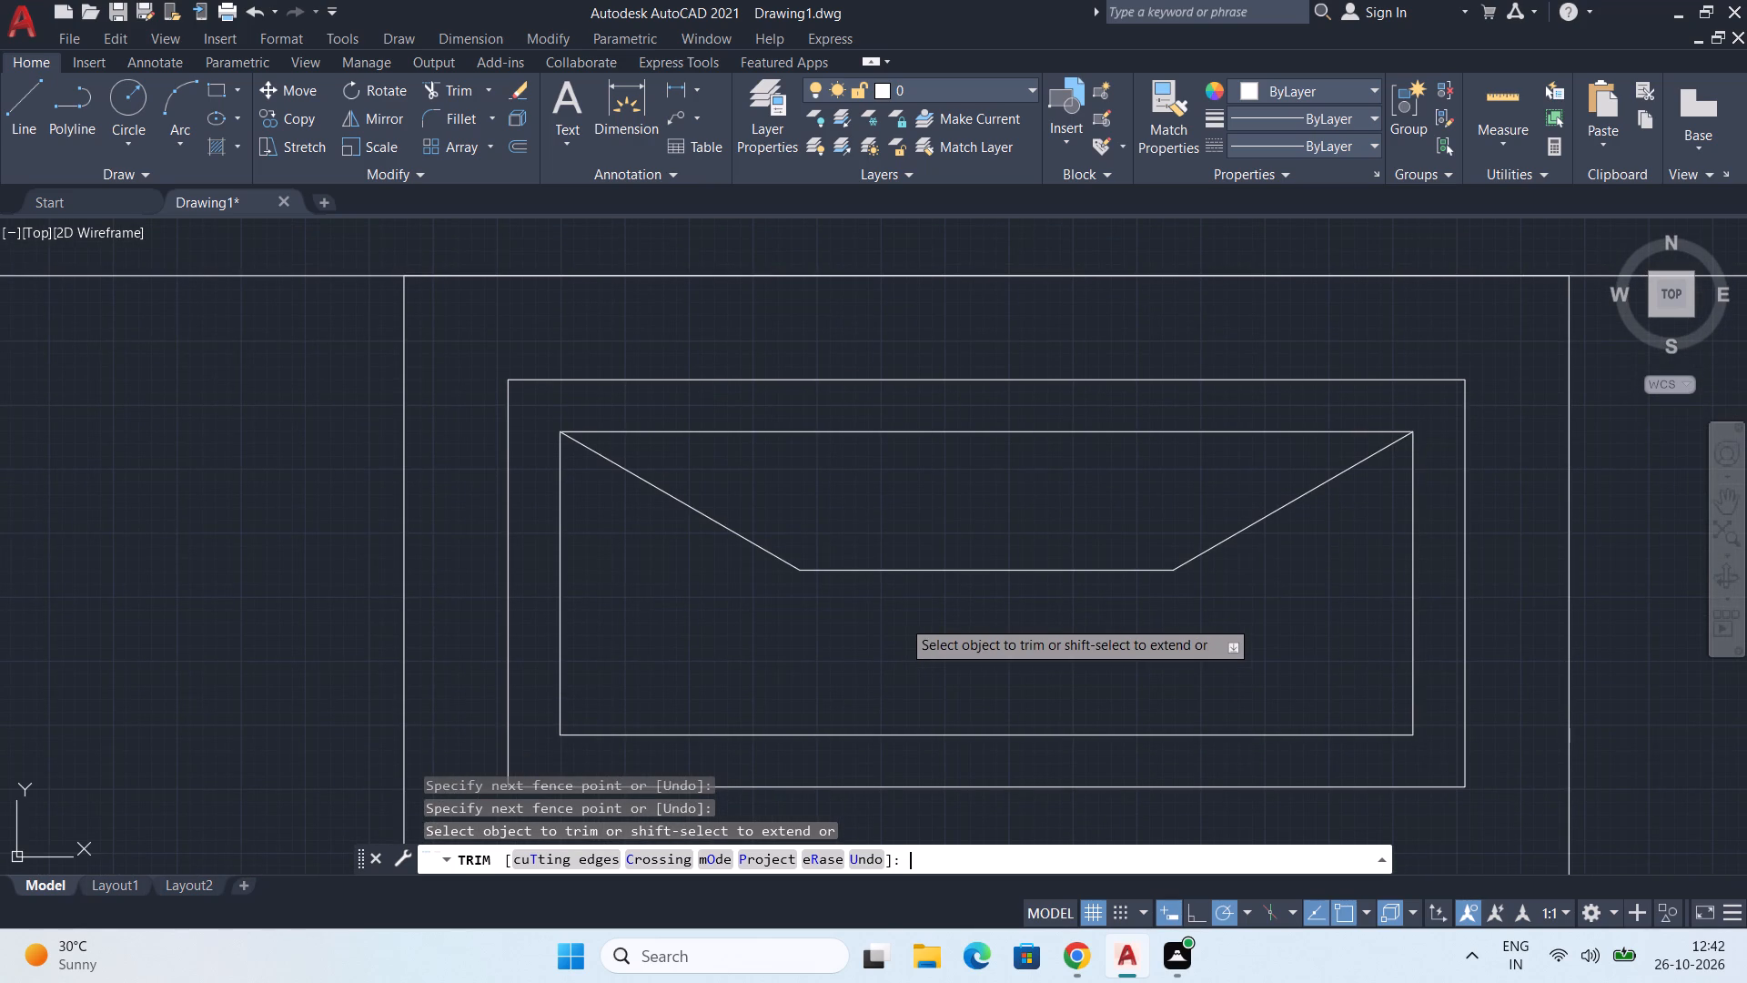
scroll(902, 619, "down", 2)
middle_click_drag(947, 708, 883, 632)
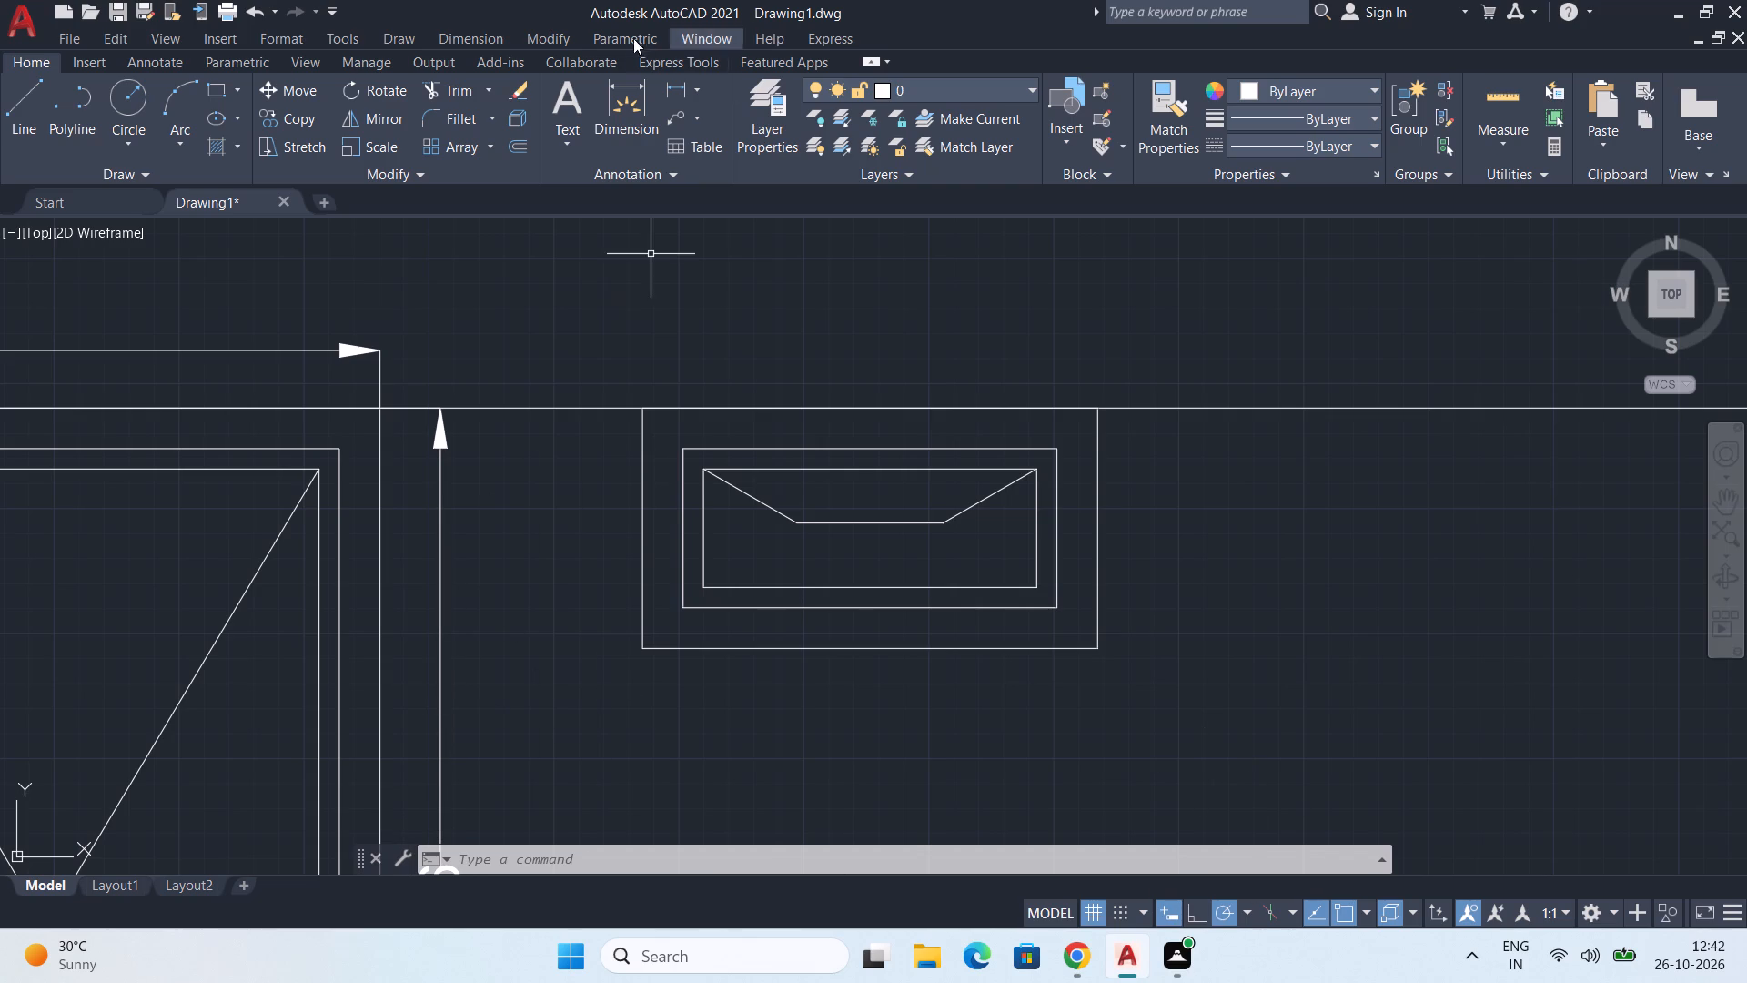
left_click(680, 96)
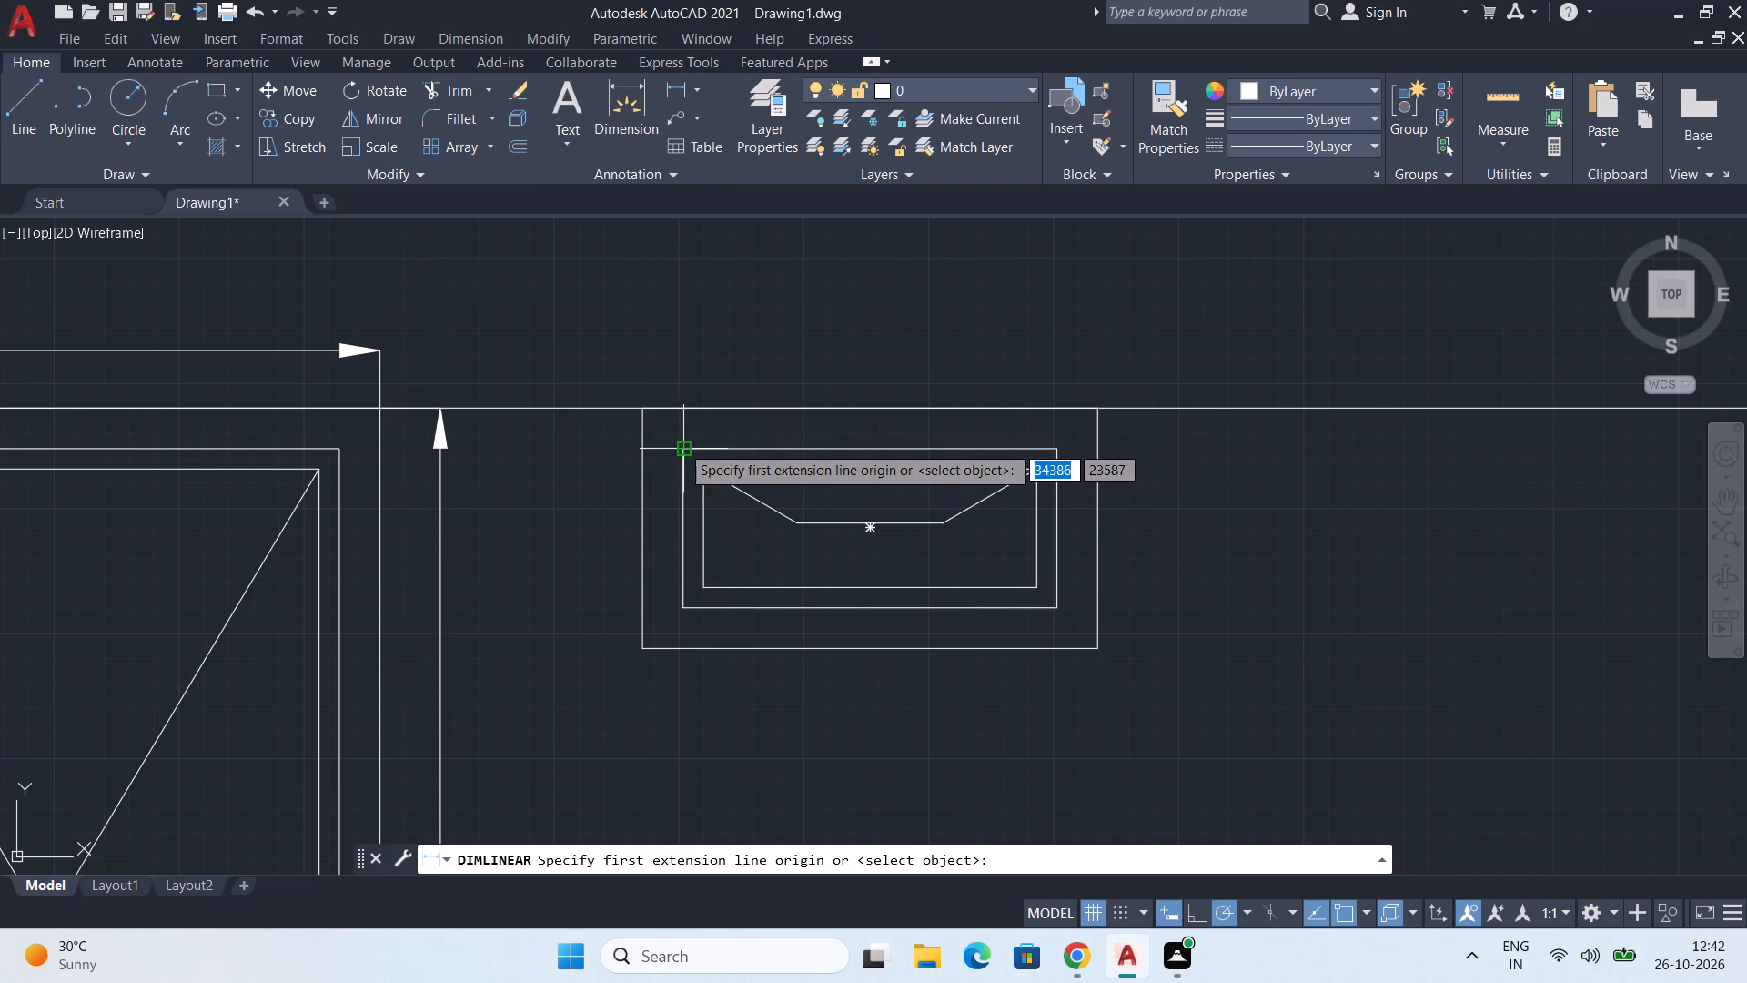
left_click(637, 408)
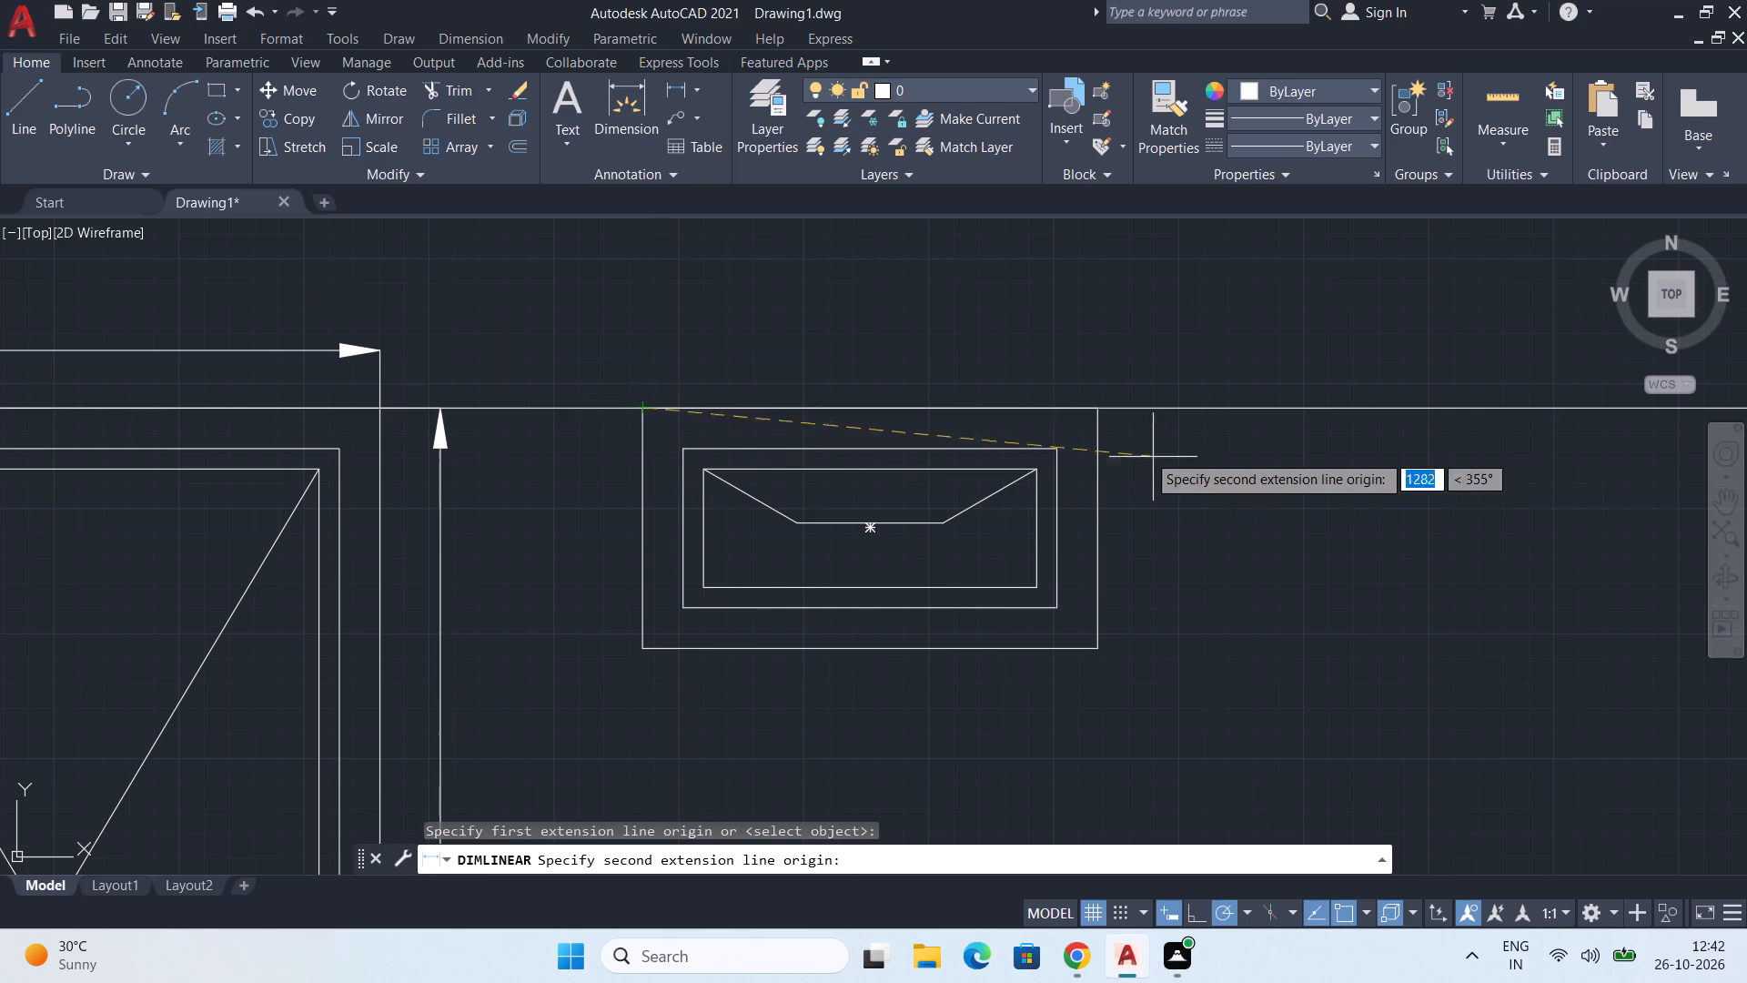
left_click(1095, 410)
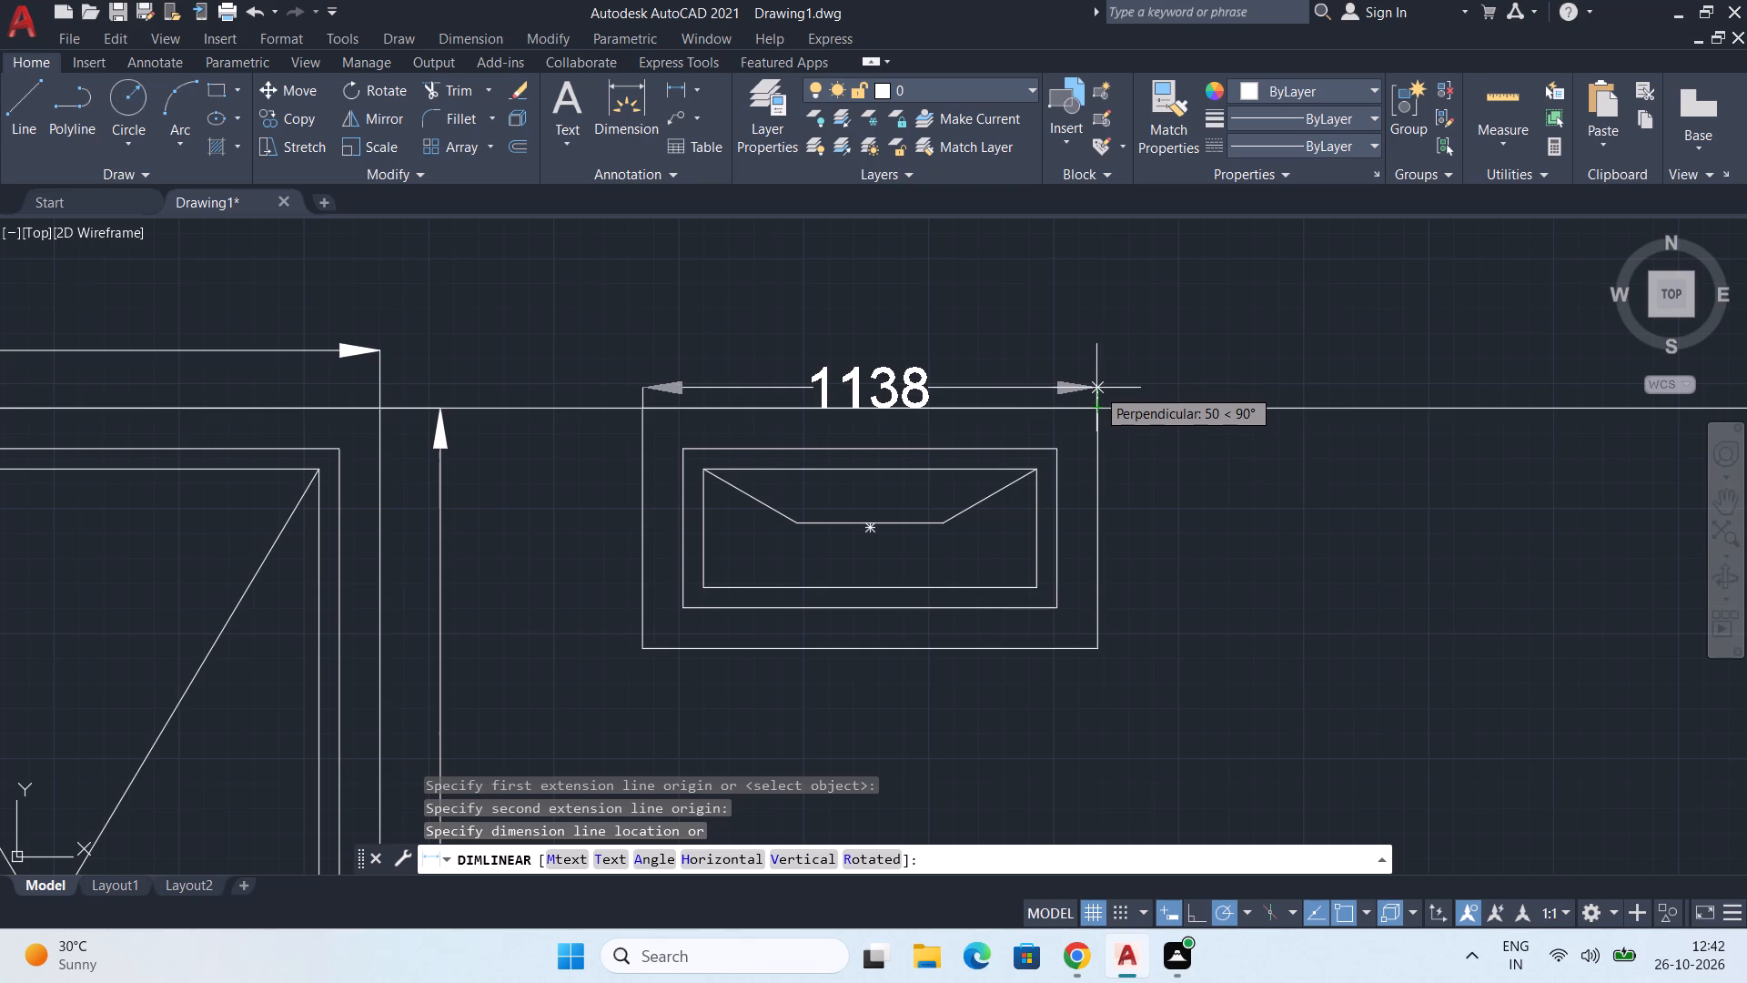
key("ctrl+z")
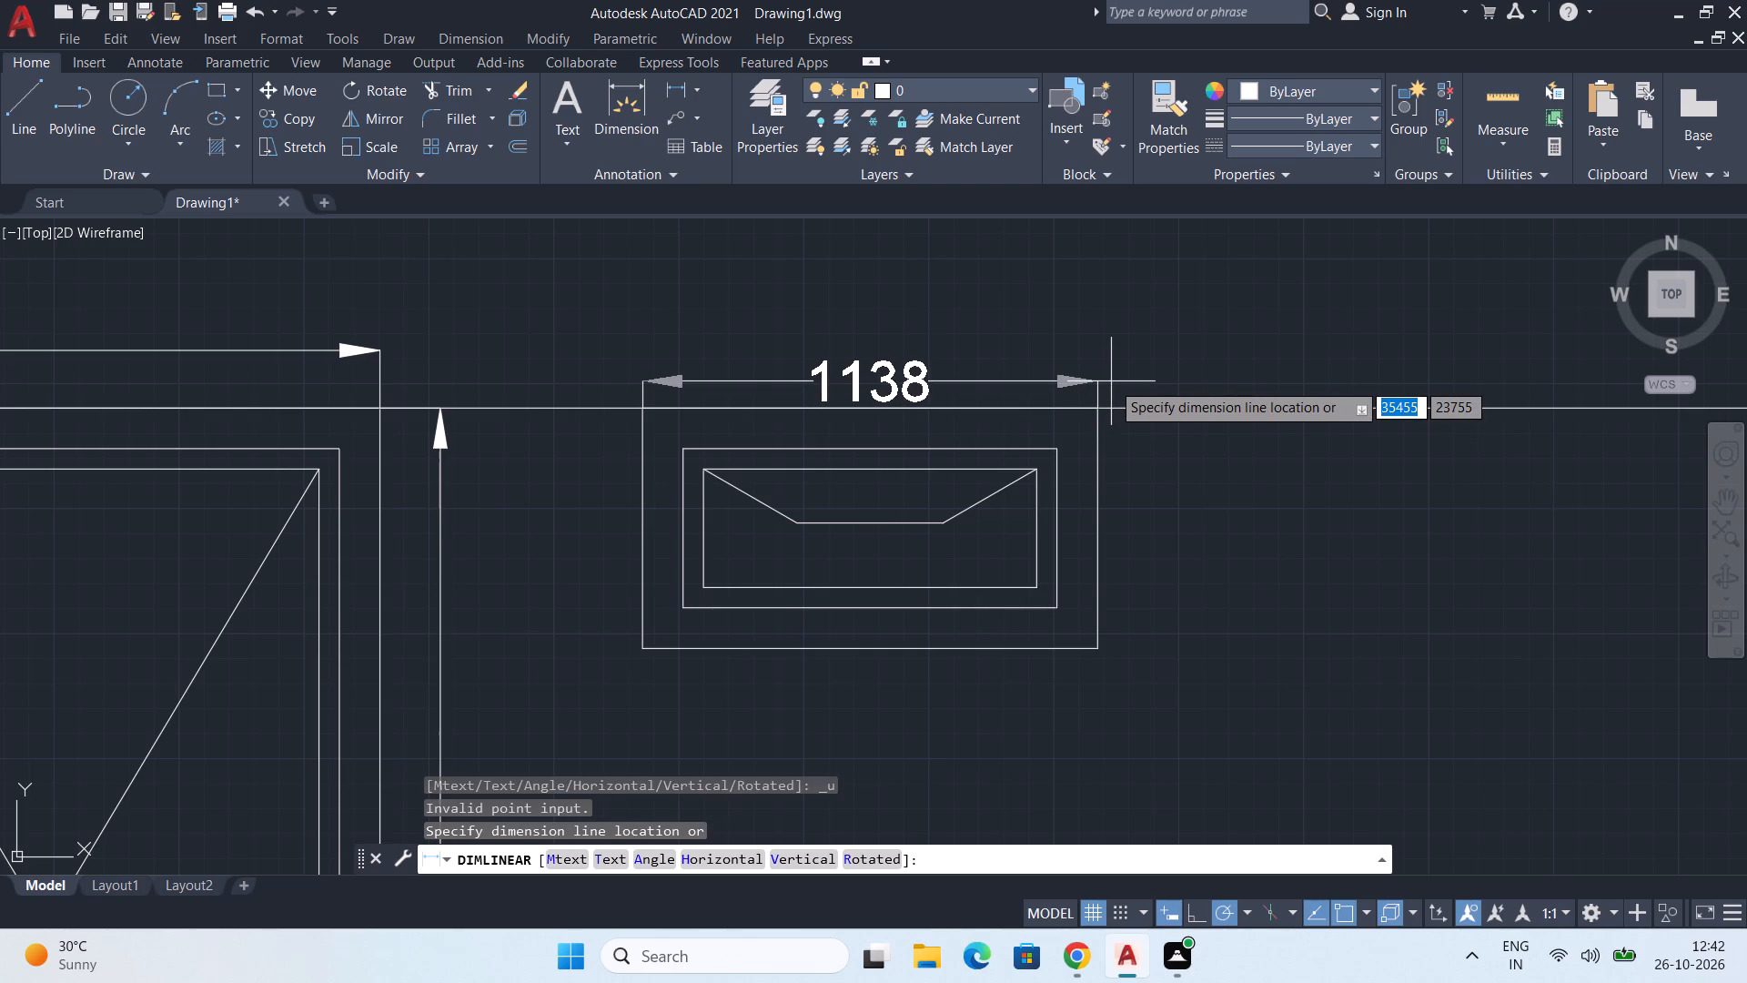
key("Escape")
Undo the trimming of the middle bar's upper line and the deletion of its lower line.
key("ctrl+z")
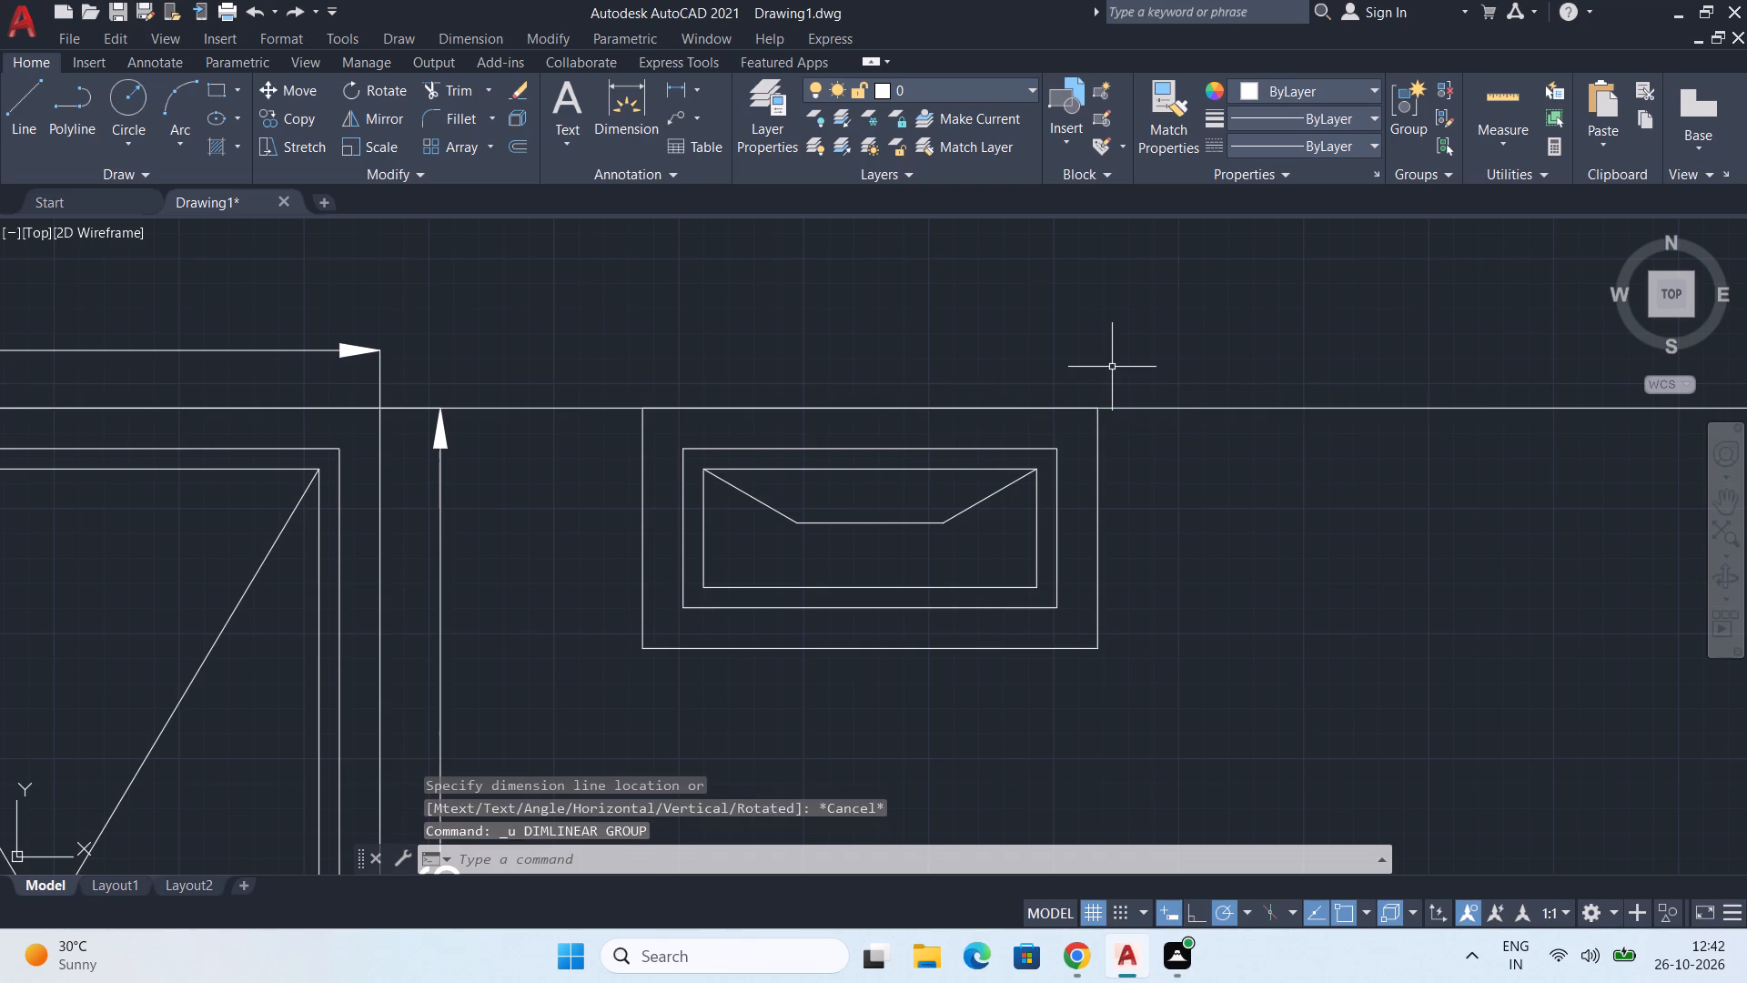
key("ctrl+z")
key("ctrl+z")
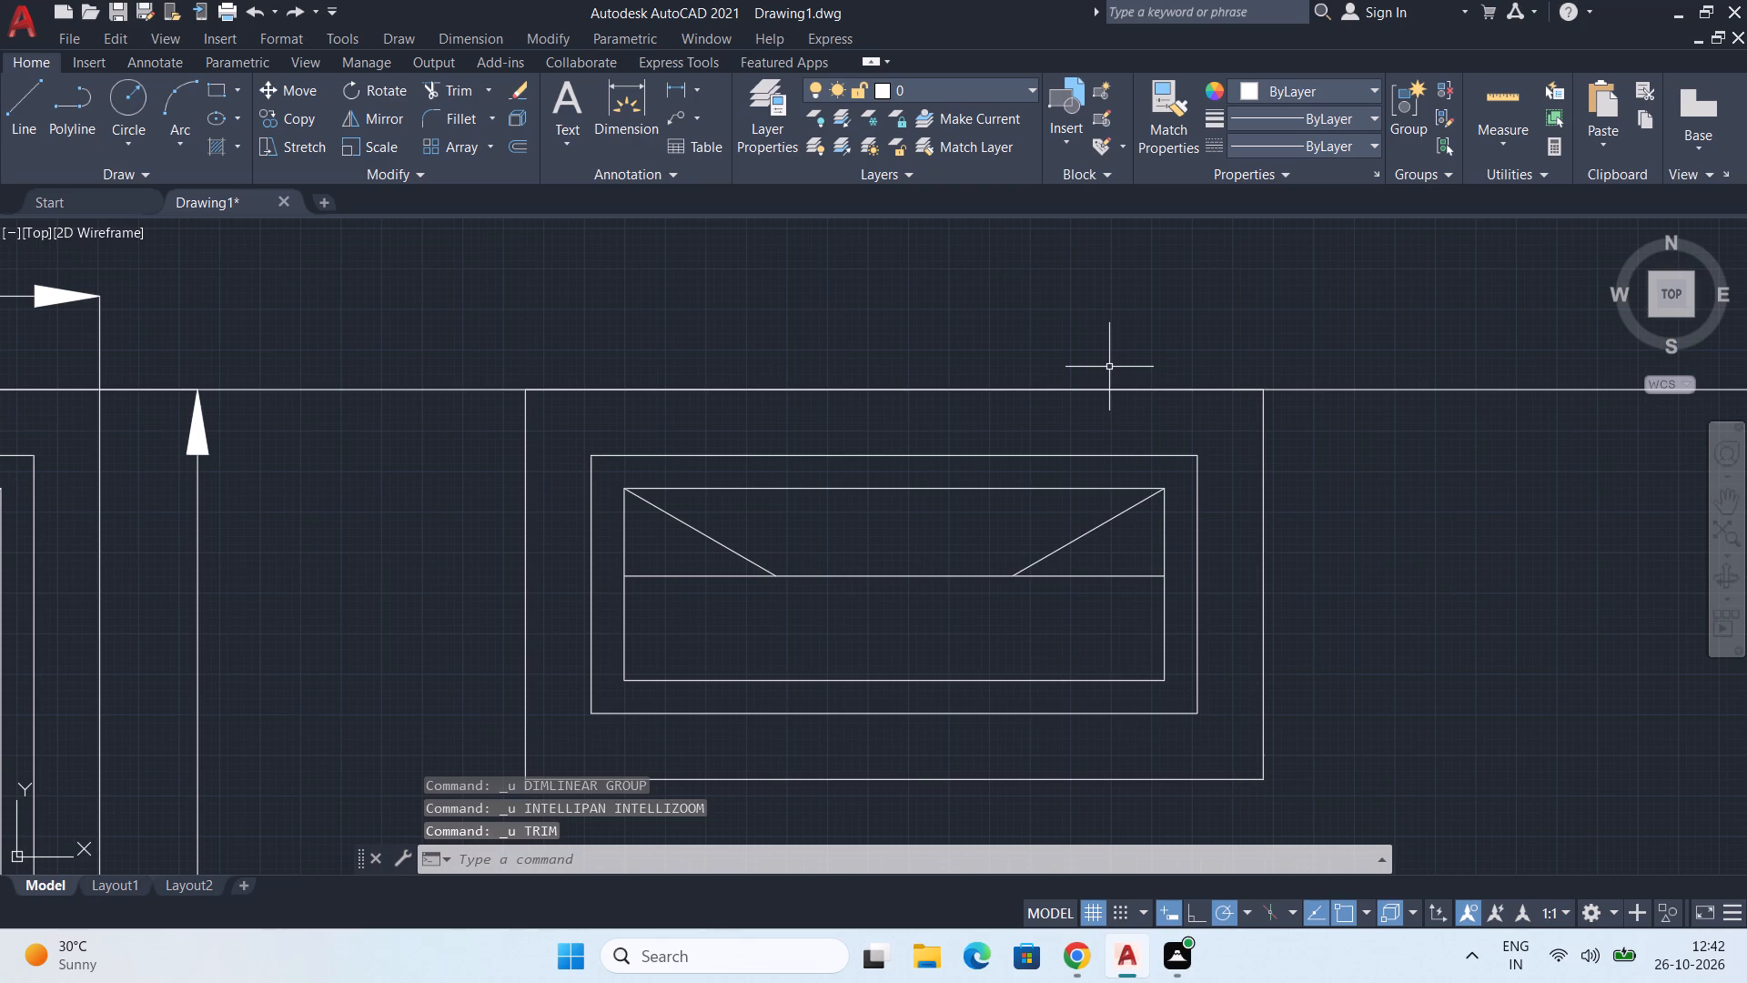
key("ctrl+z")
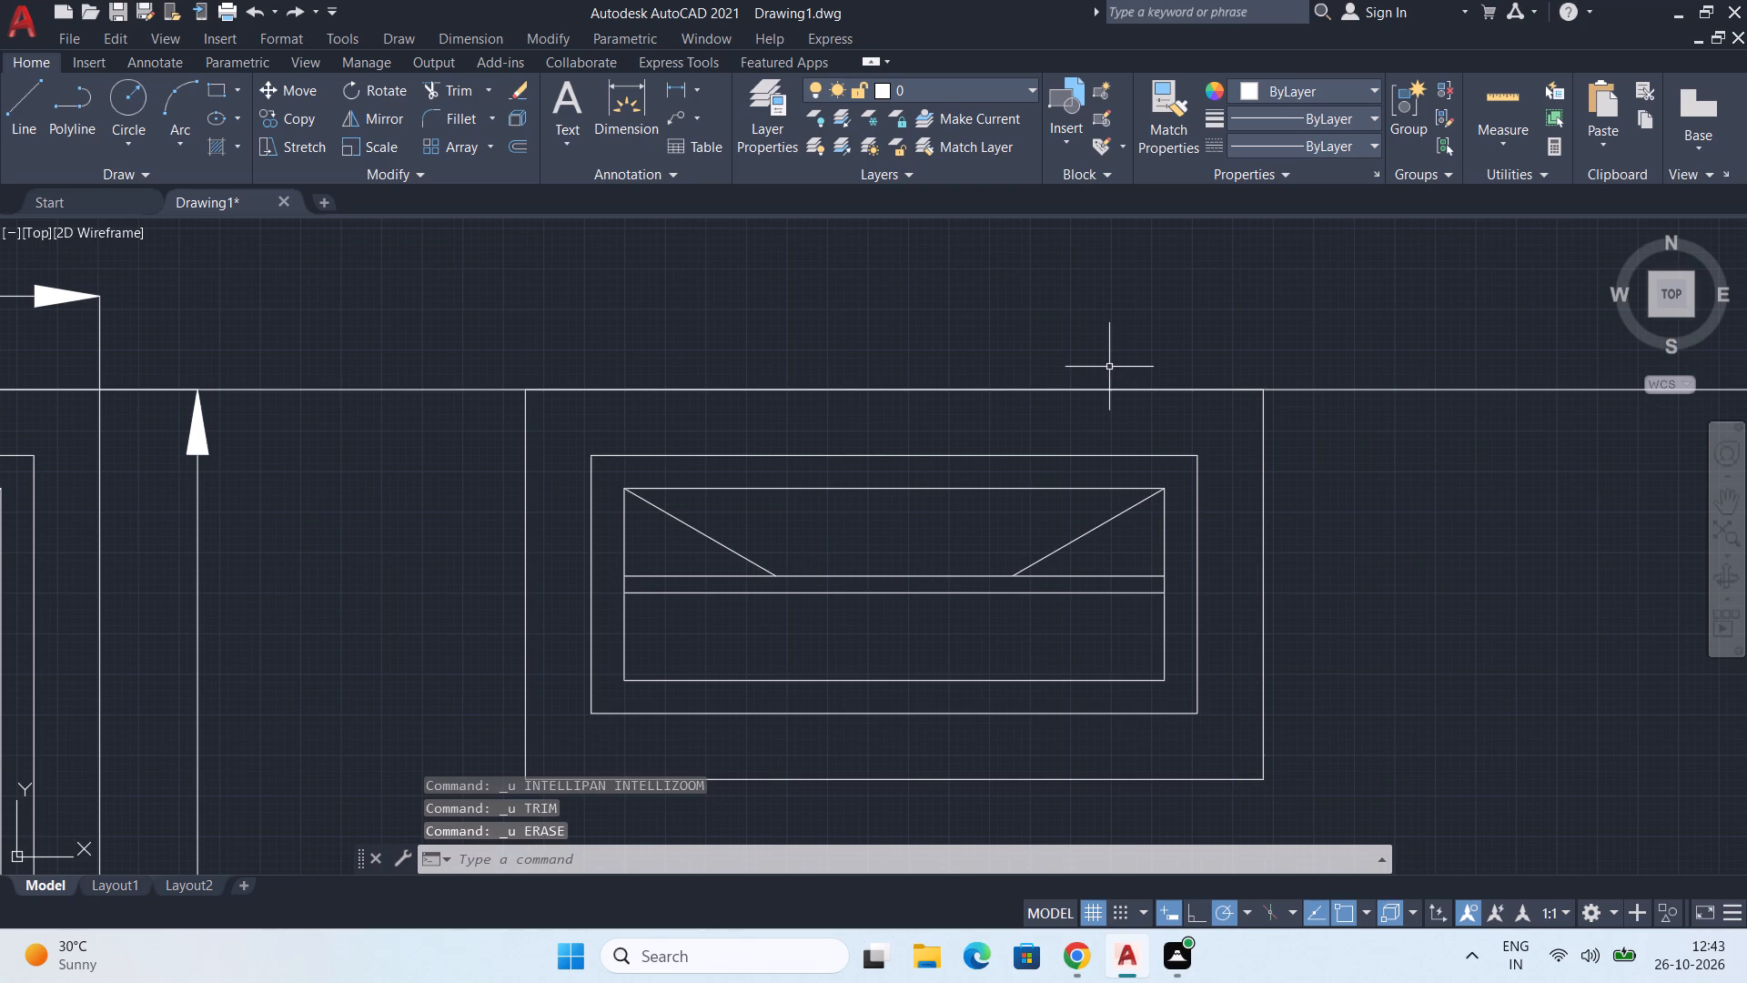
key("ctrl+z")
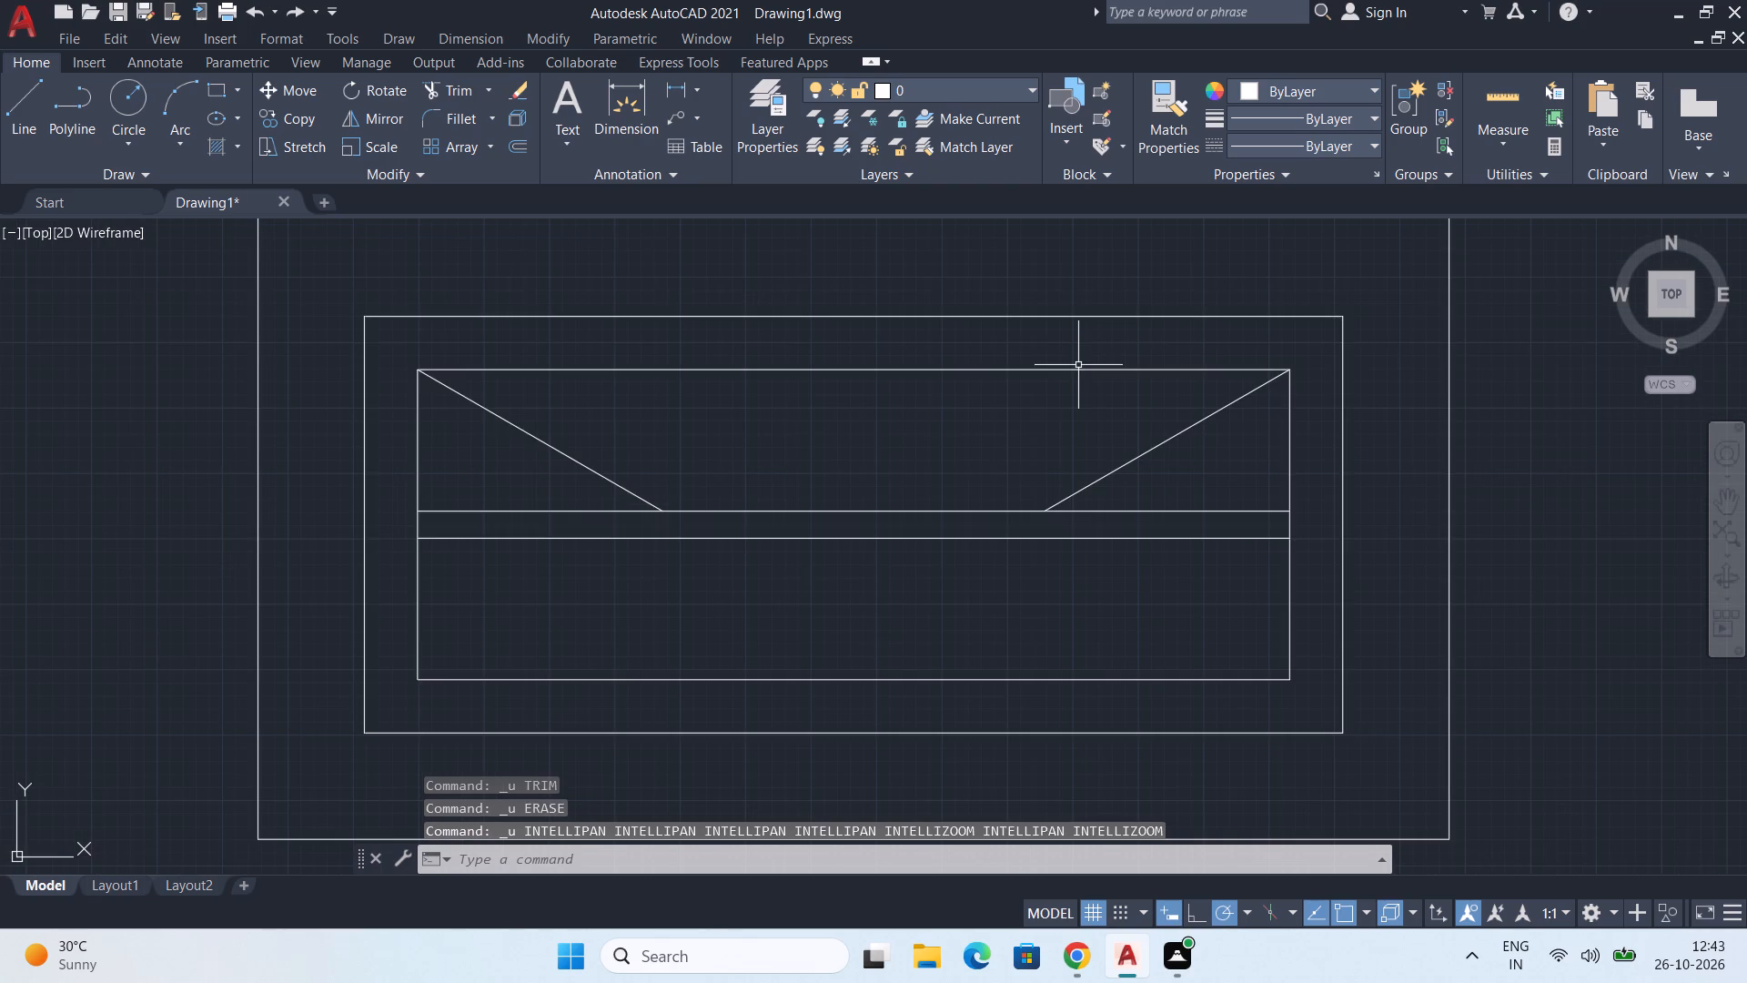
Restore the middle bar's deleted centre line by undoing, and delete the bar's lower line instead.
key("ctrl+z")
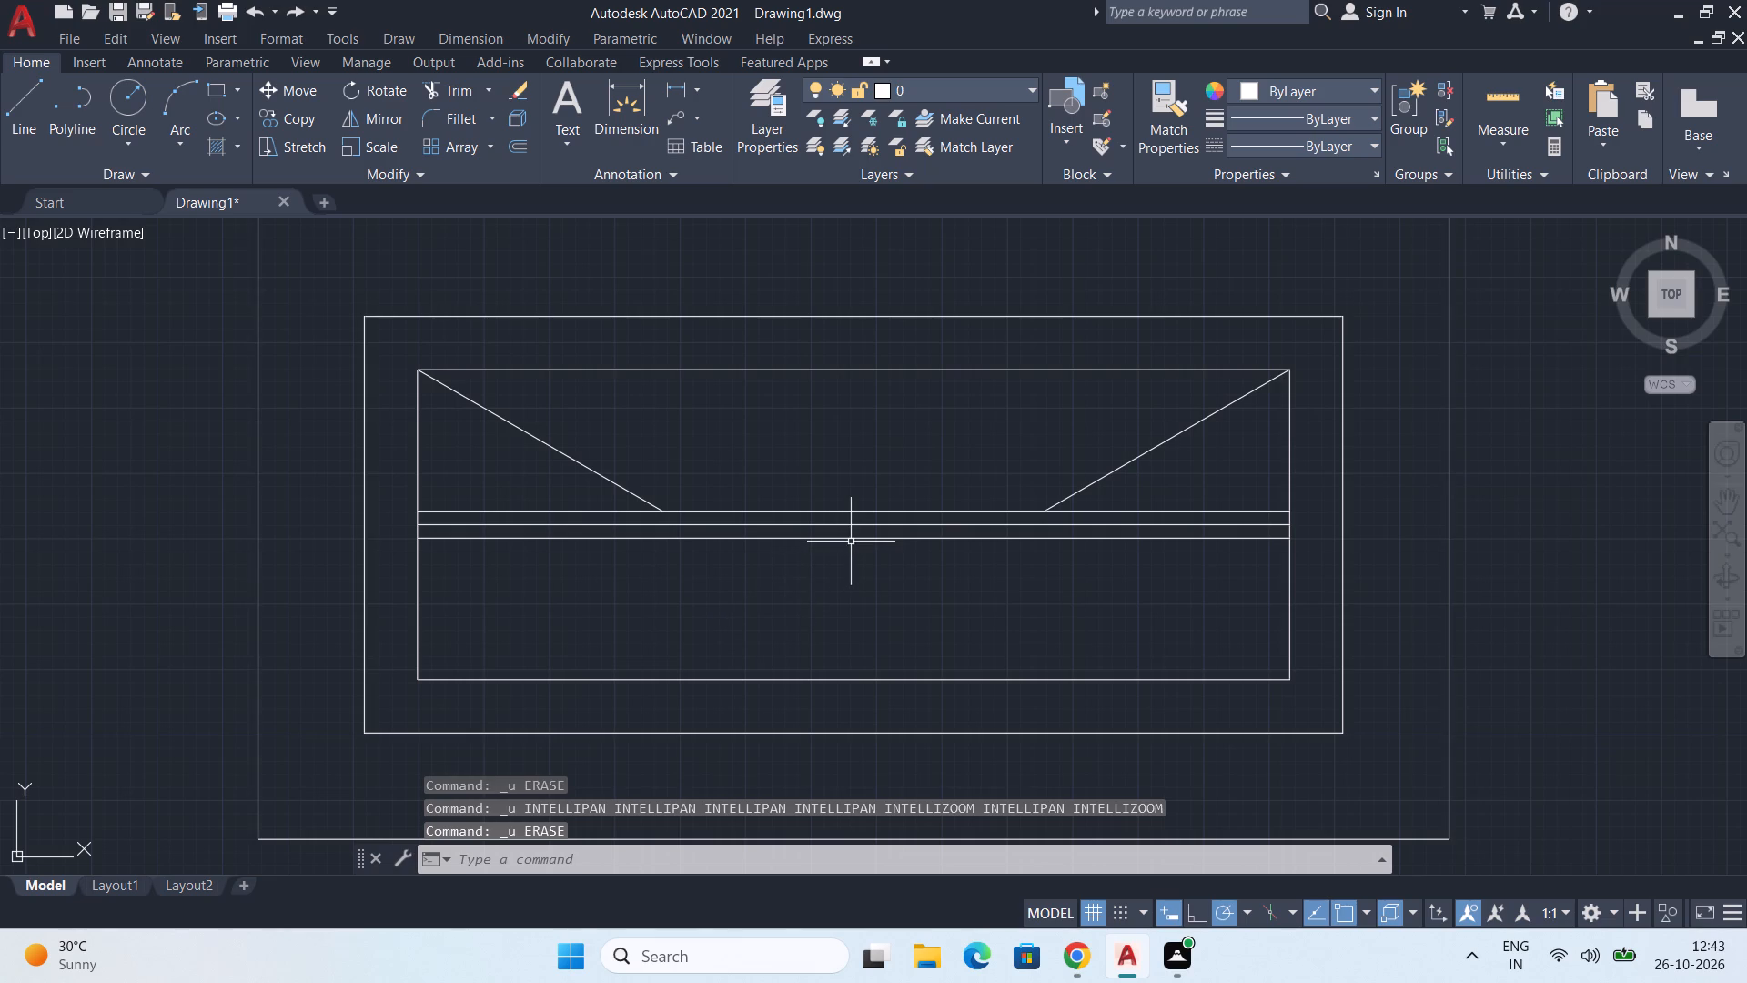
left_click(865, 540)
key("Delete")
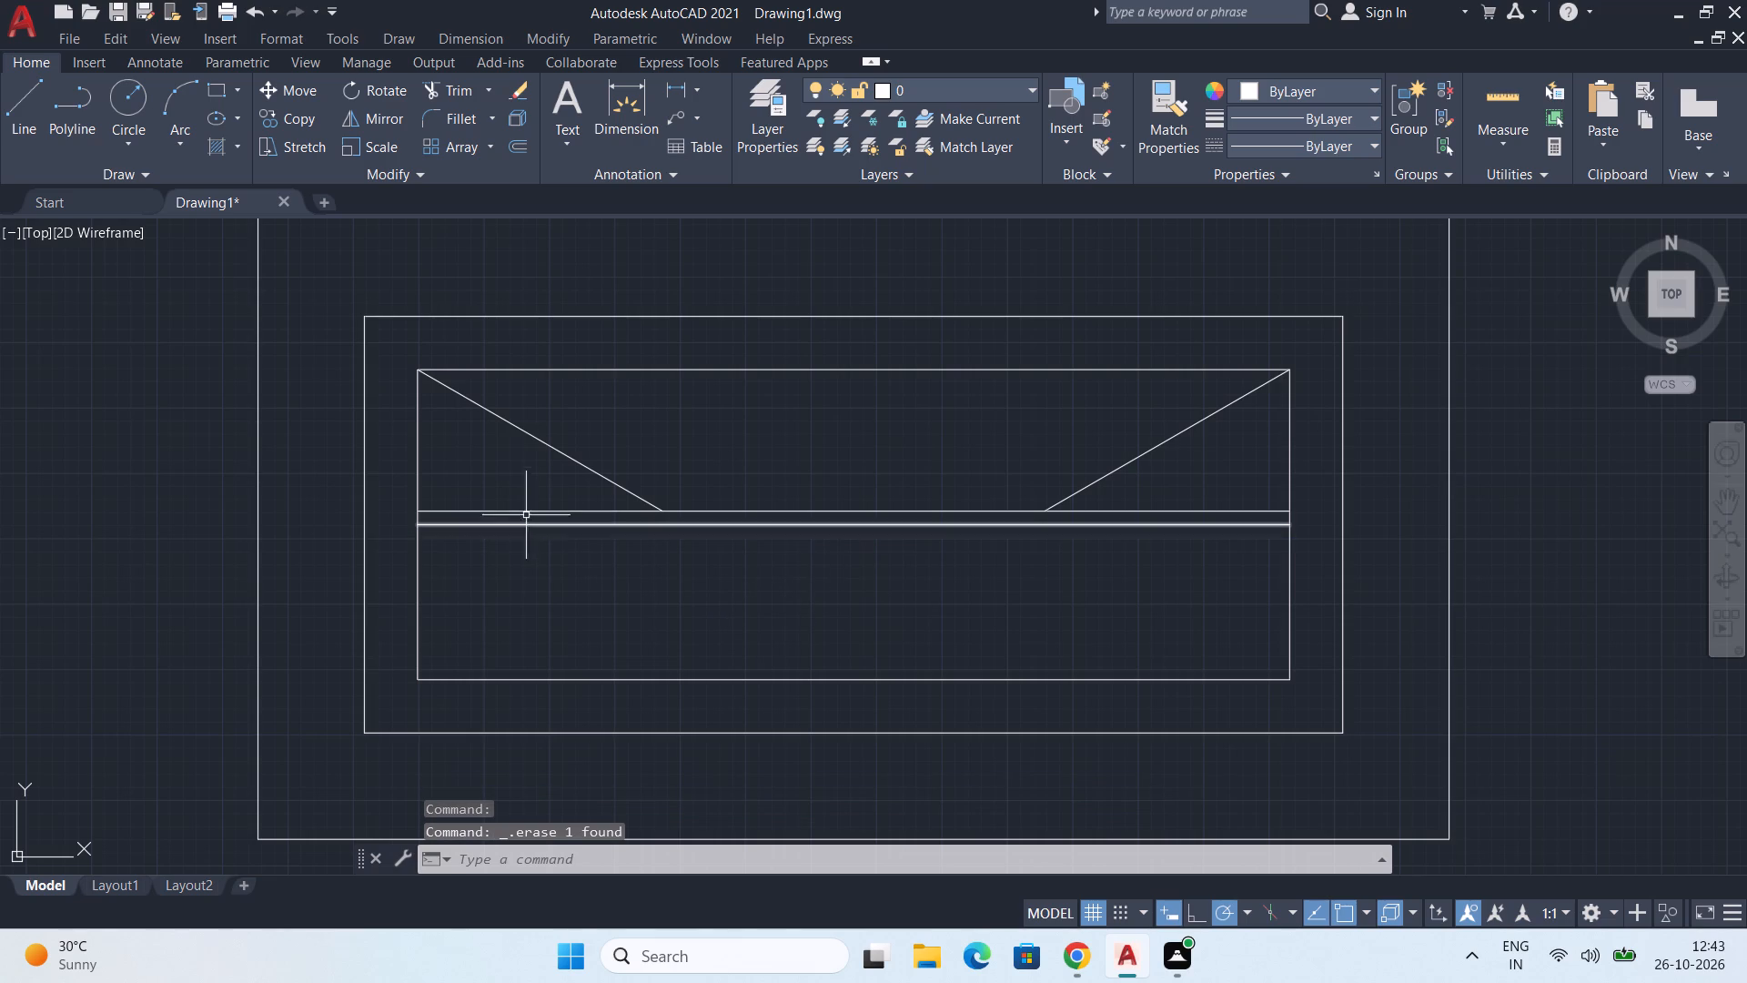
Trim both outer ends of the middle bar's upper line so only the segment between the slanted lines remains.
key("t")
key("r")
key("Return")
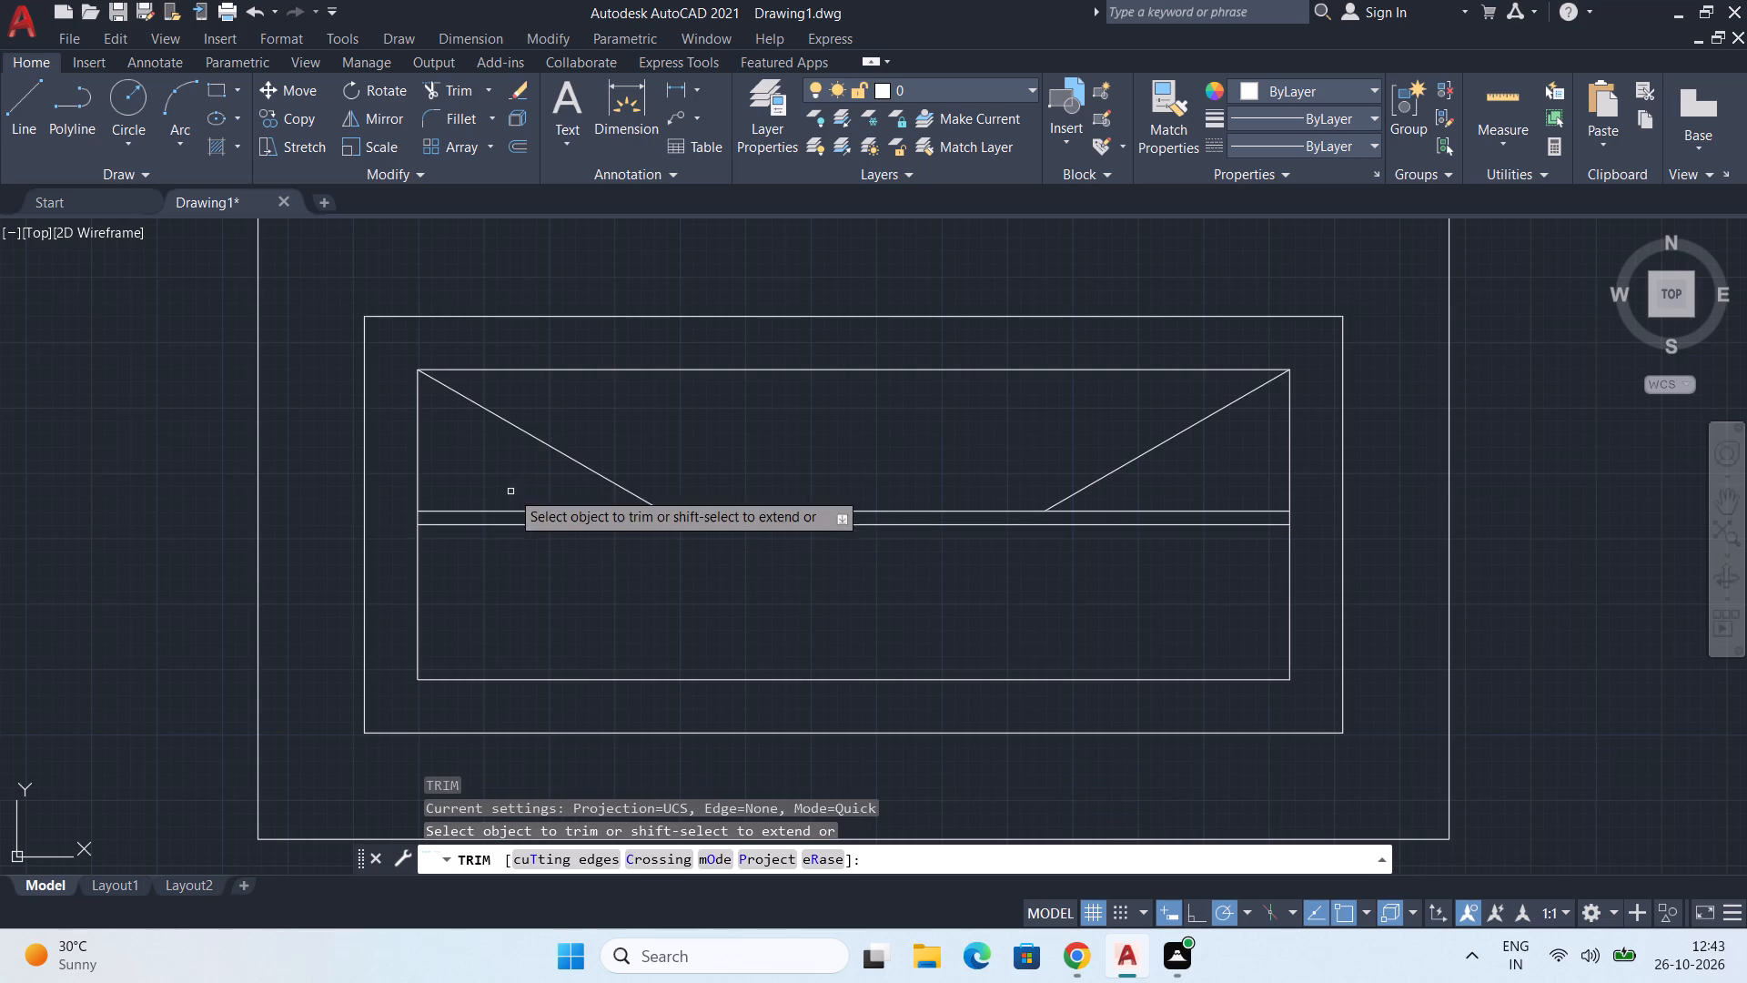
left_click(550, 513)
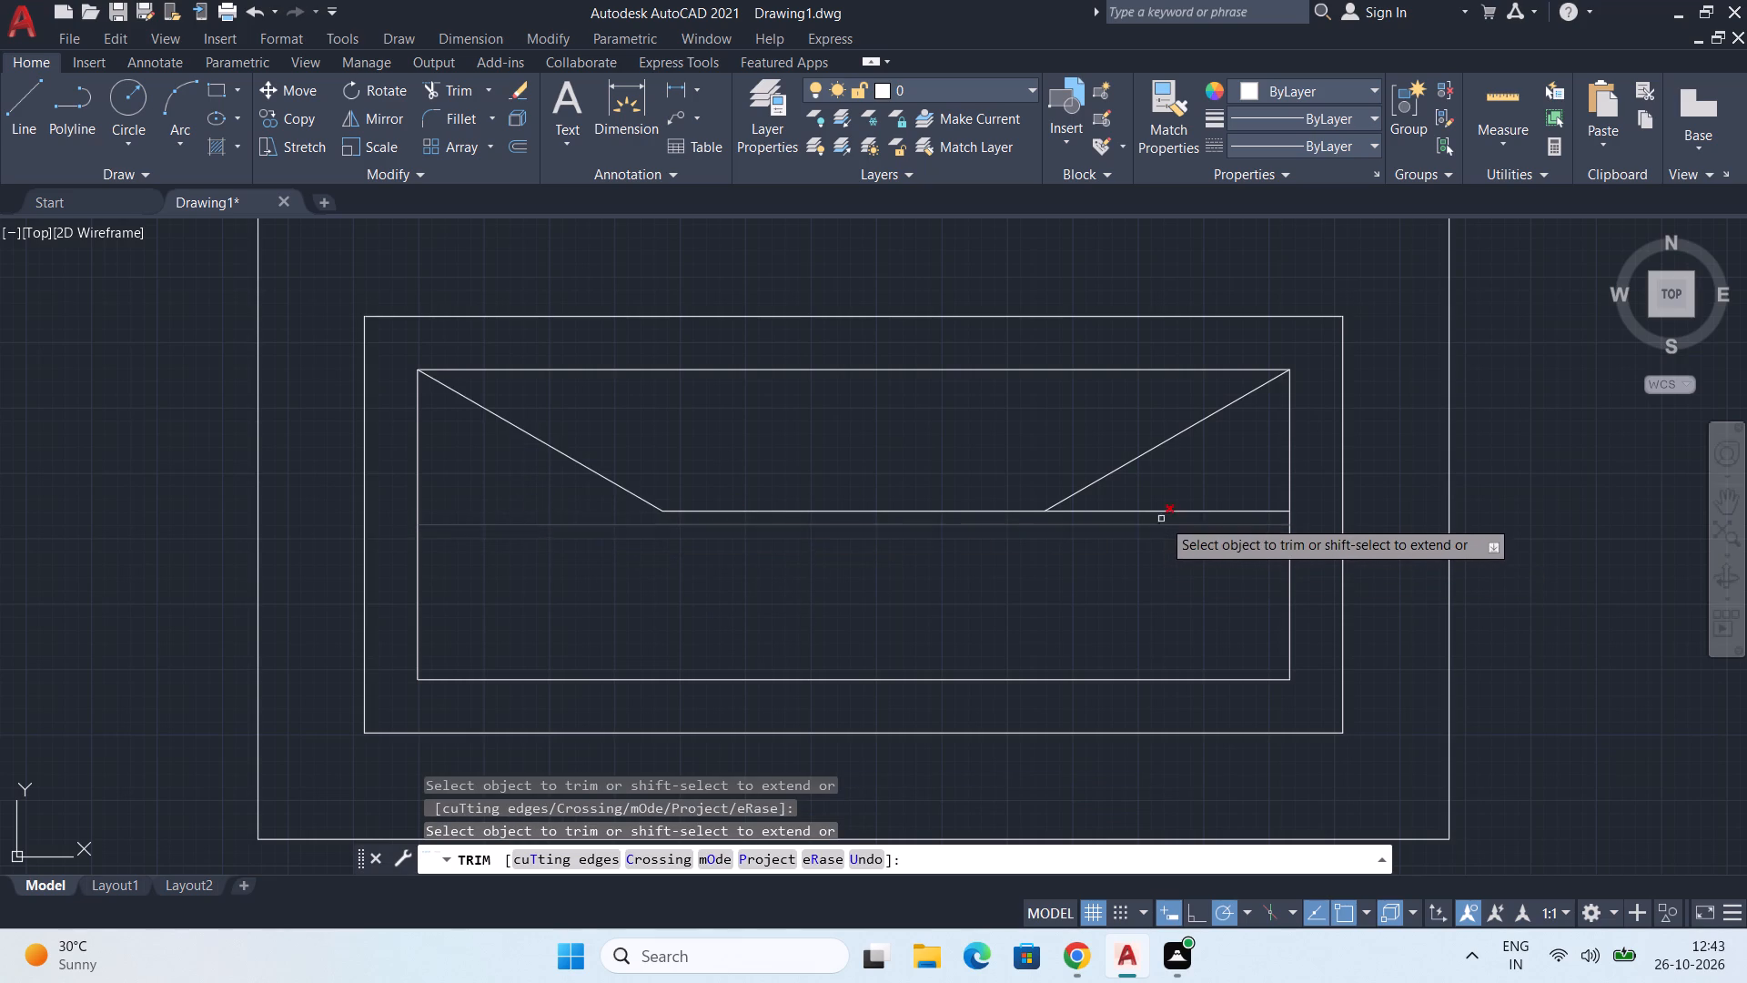
left_click(1179, 512)
key("space")
Add a linear dimension for the sixth frame's overall width, placed about 103 mm above its top edge.
scroll(1013, 558, "down", 2)
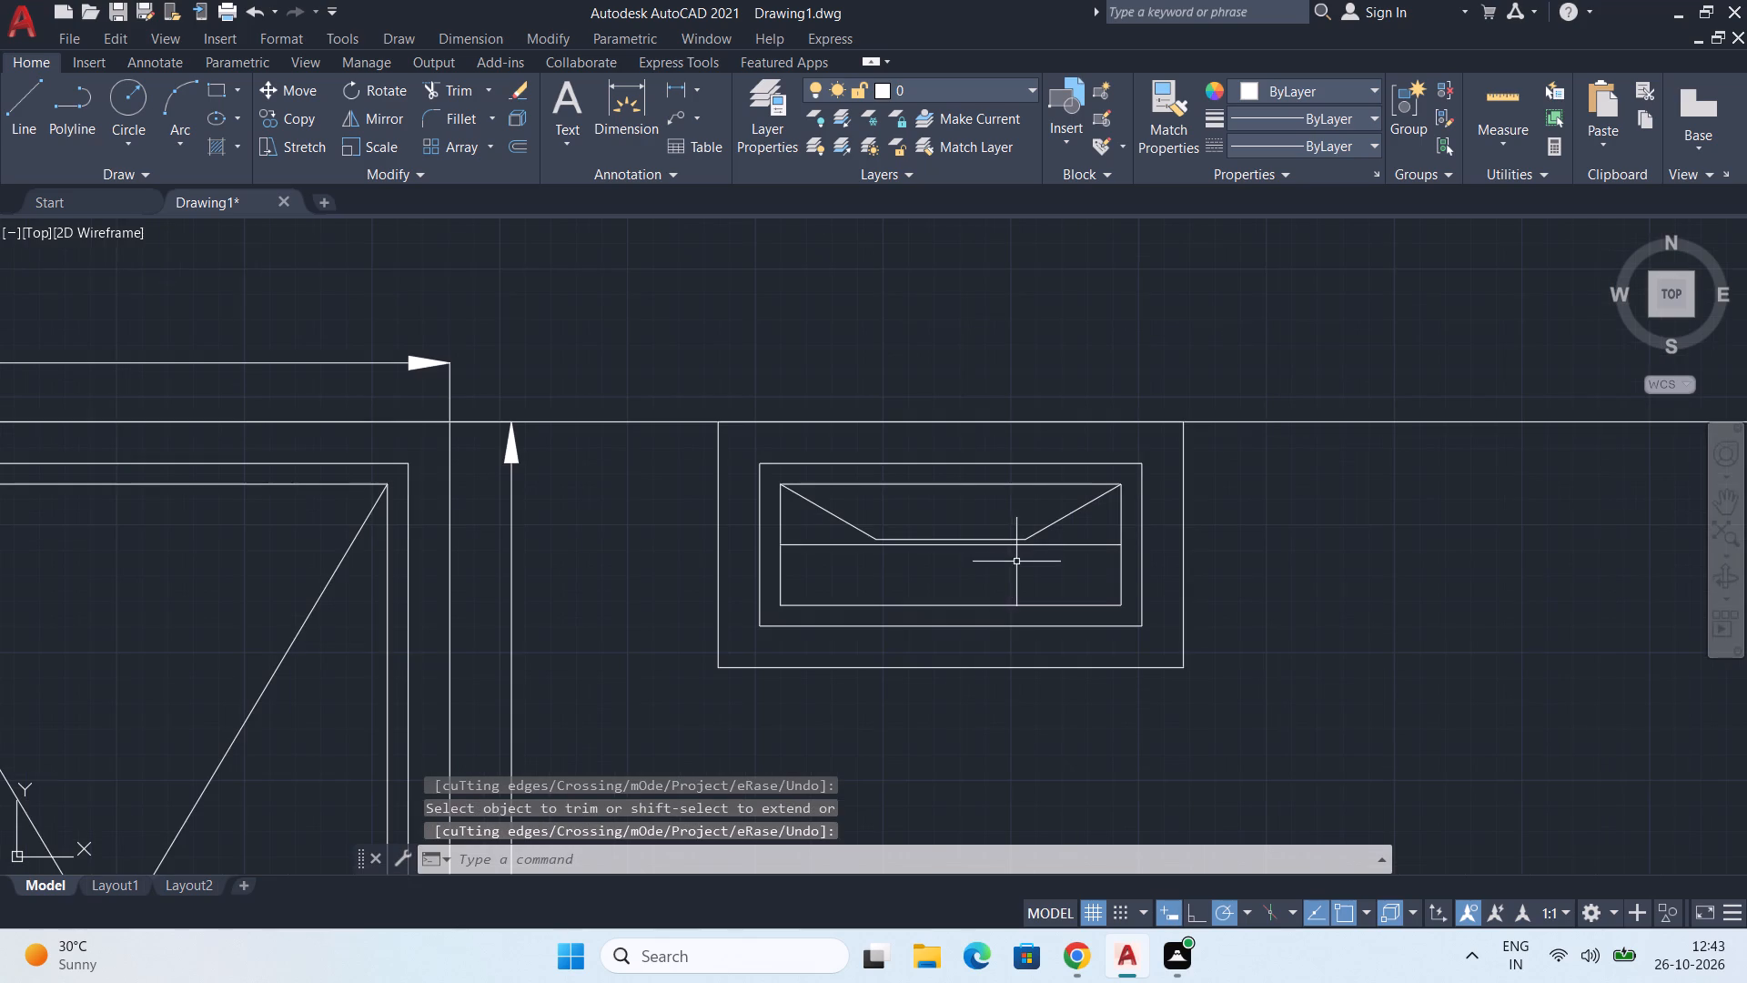
left_click(665, 86)
left_click(720, 423)
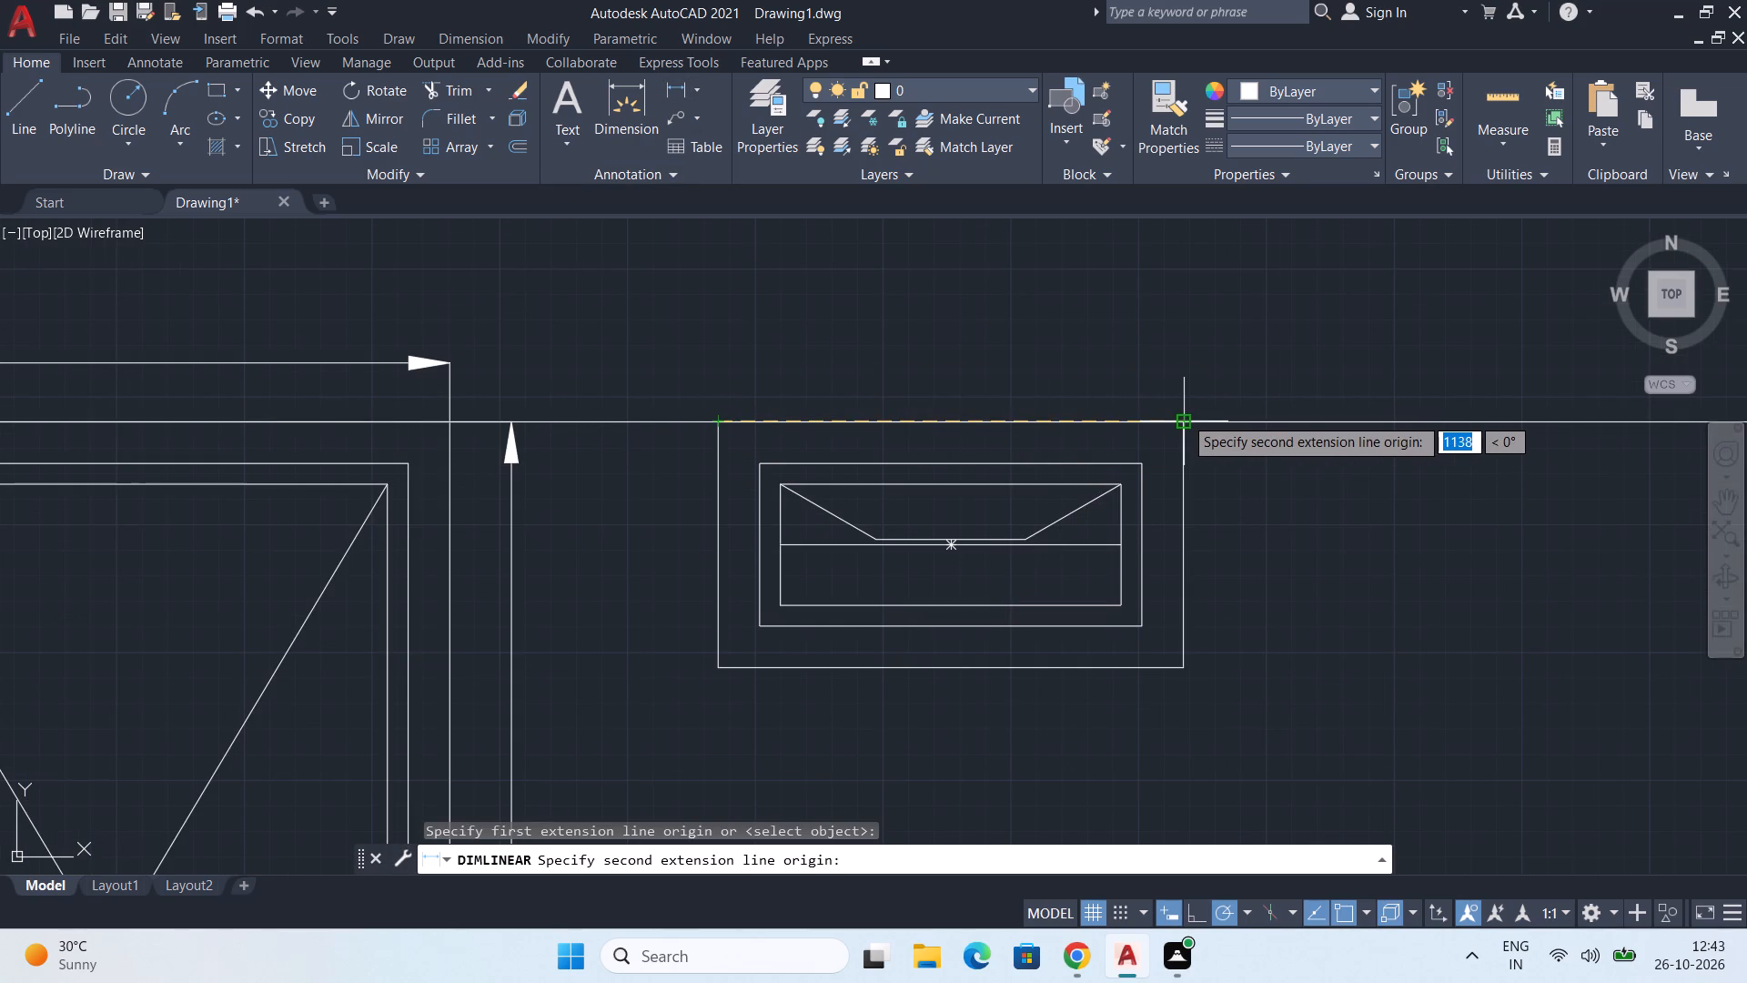
left_click(1184, 416)
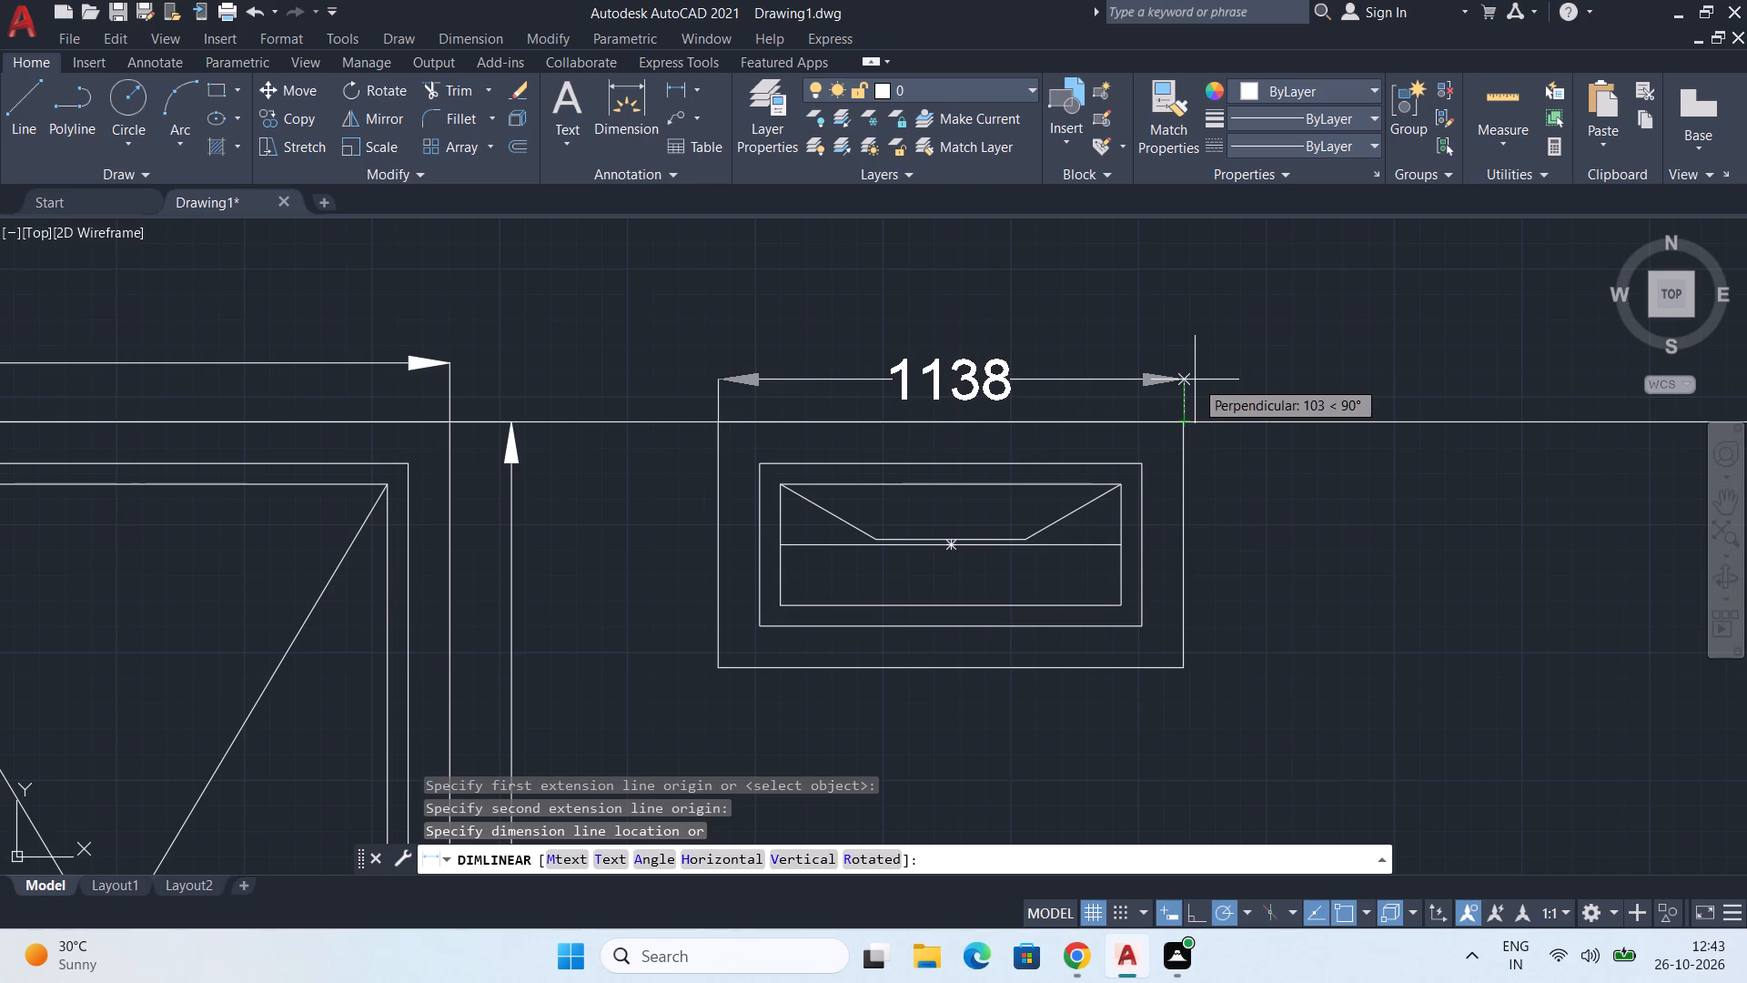
left_click(1197, 380)
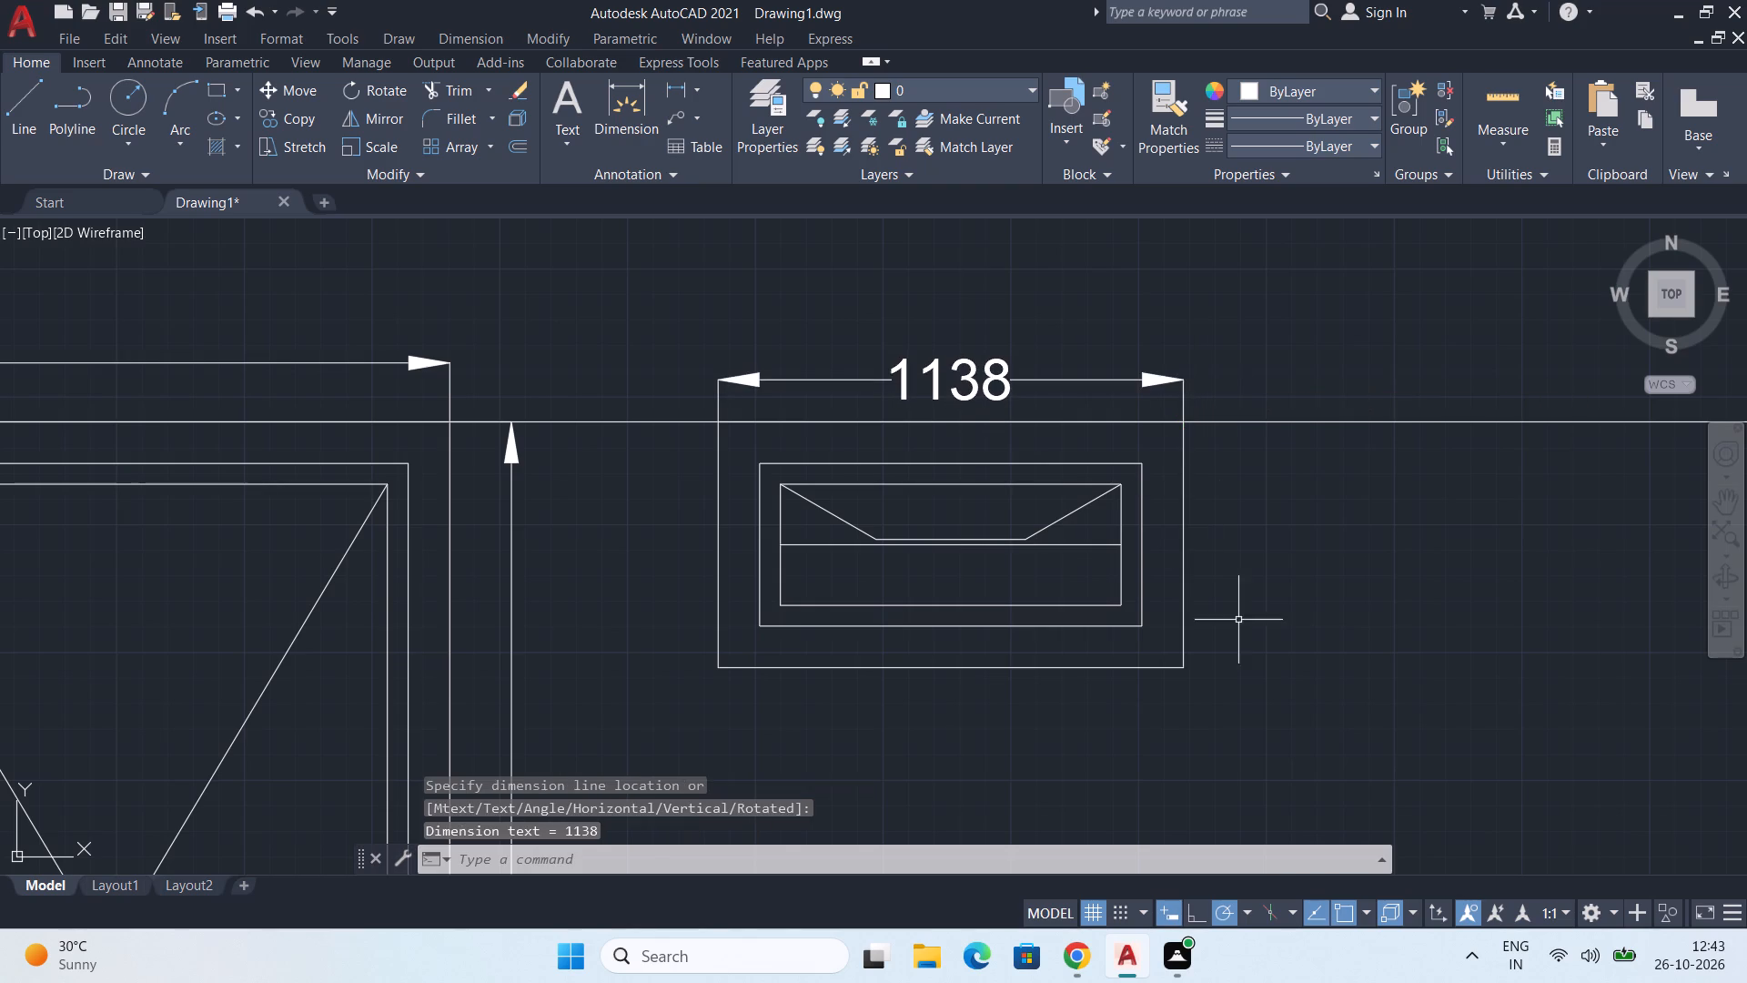
Add a vertical linear dimension for the sixth frame's overall height, placed just outside its right edge.
scroll(1238, 622, "down", 3)
middle_click_drag(1265, 632, 1062, 536)
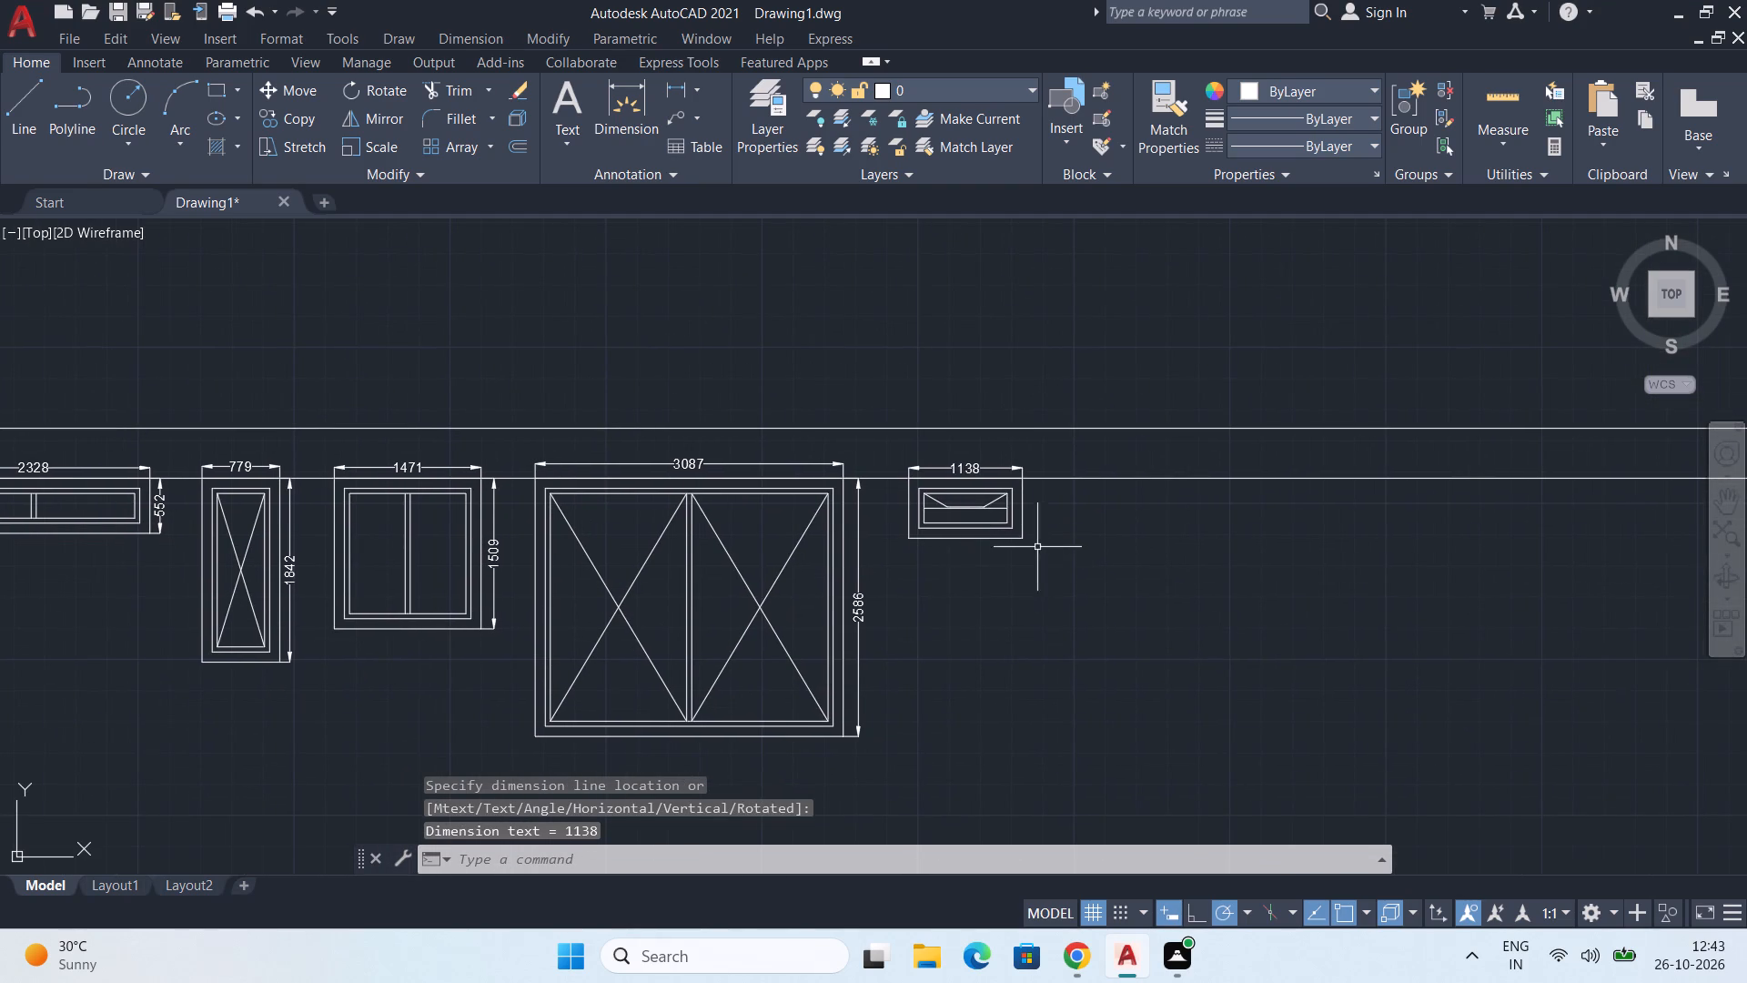
key("space")
scroll(1009, 479, "up", 2)
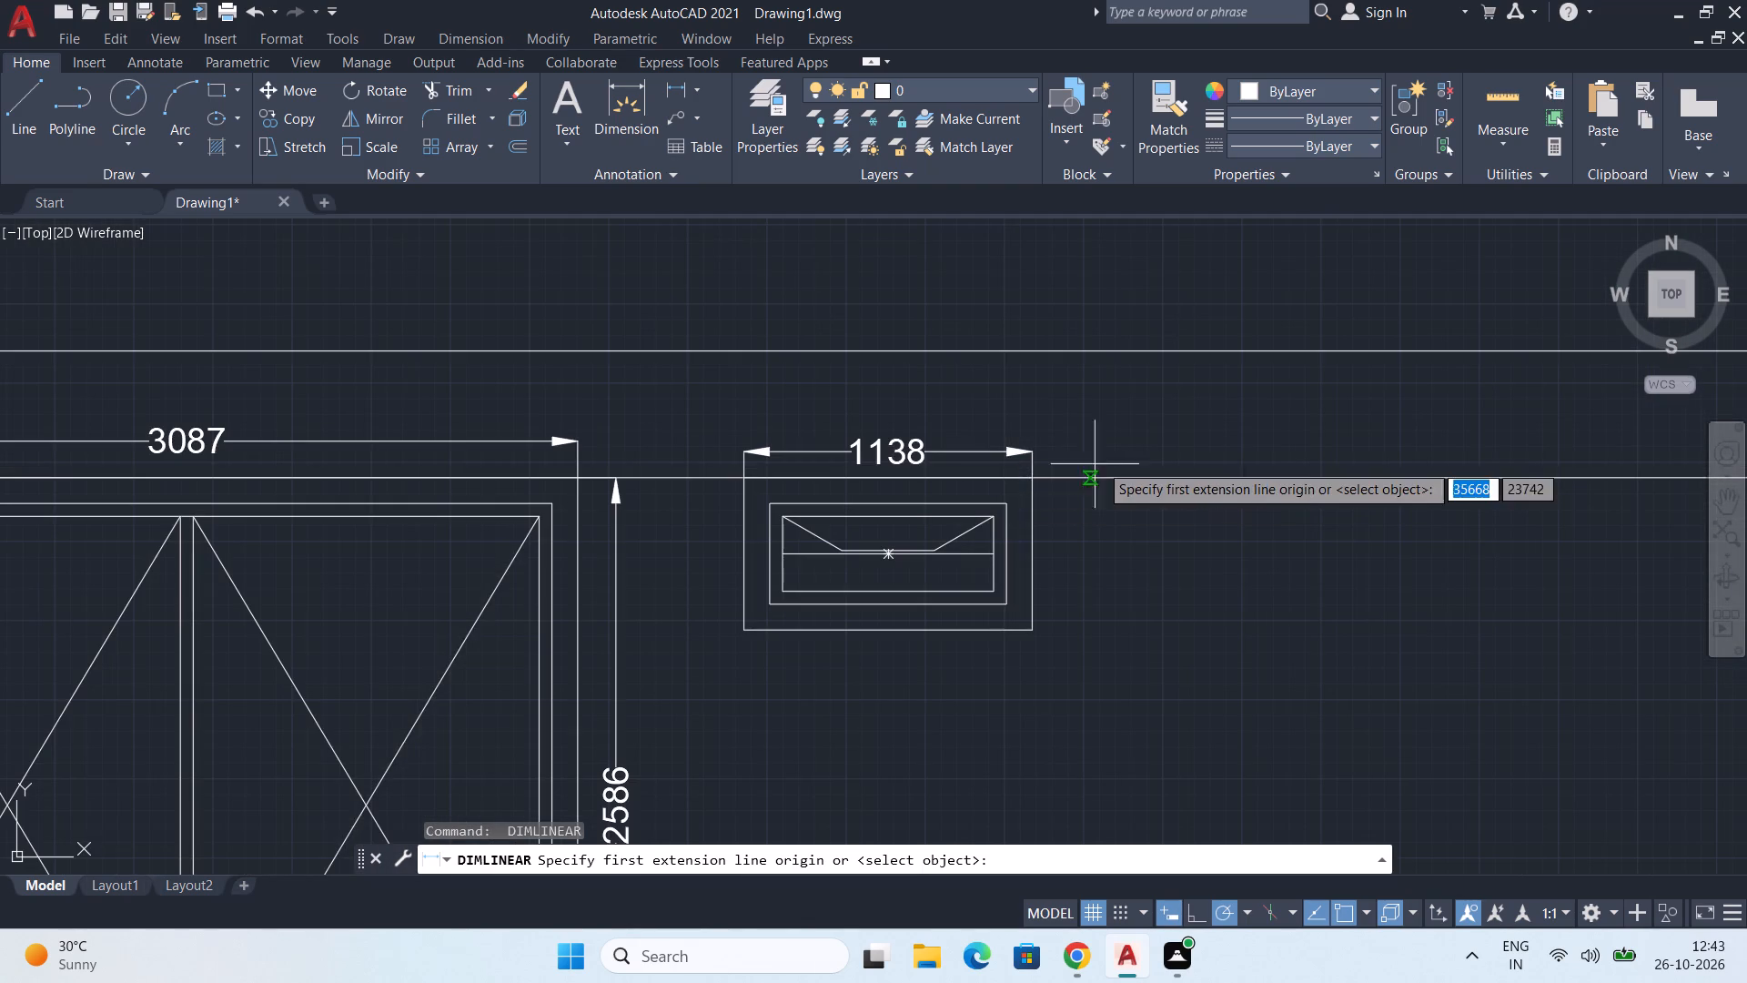
left_click(1035, 481)
left_click(1035, 629)
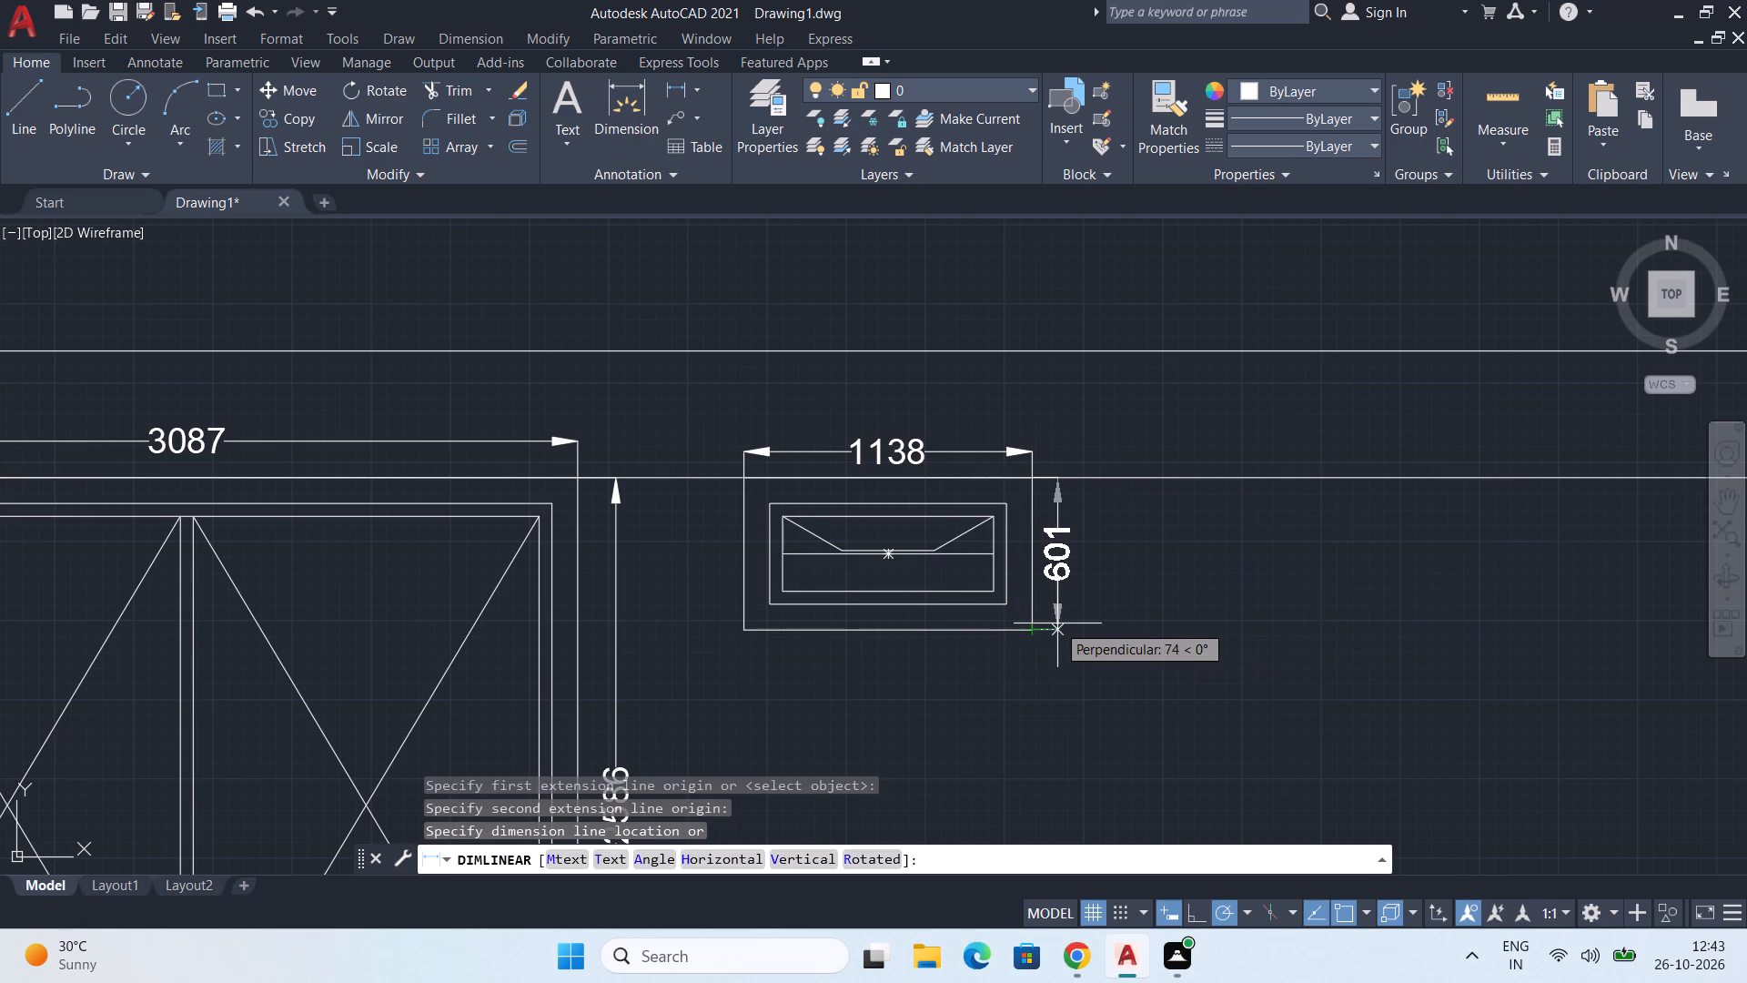
left_click(1059, 623)
Draw a seventh rectangle downward from the lower long line, with its upper-left corner about 440 mm right of the sixth frame.
scroll(833, 588, "down", 2)
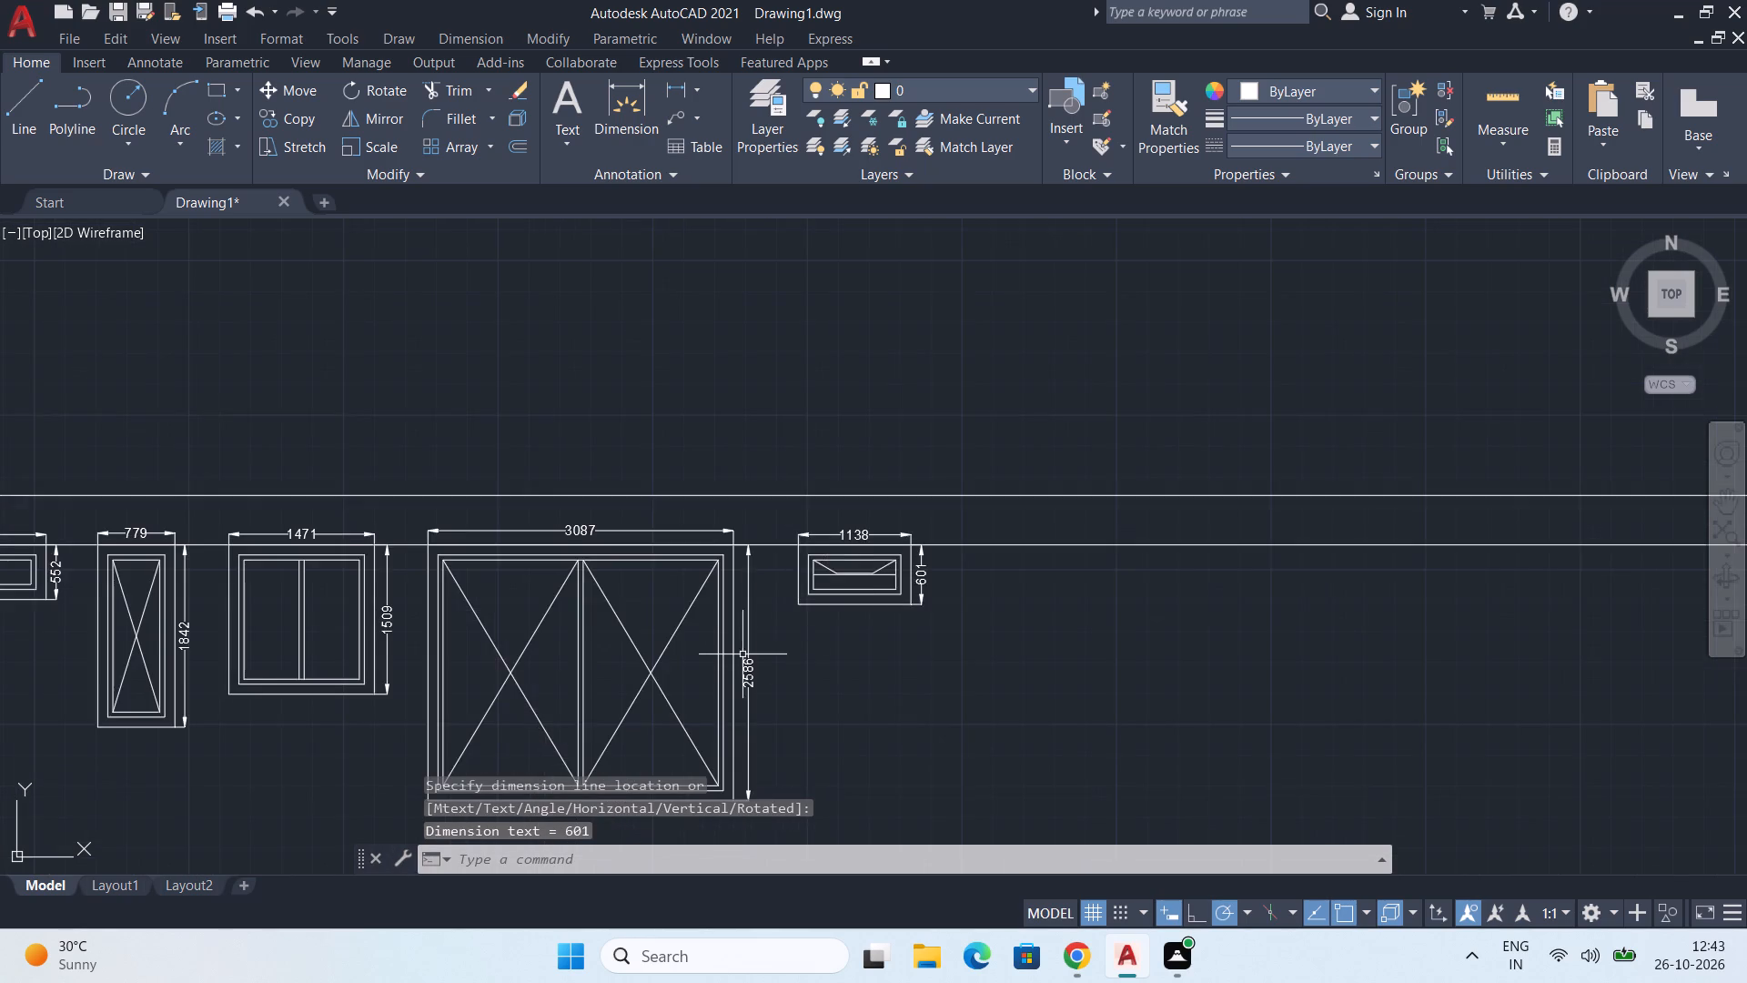
middle_click_drag(742, 654, 1055, 620)
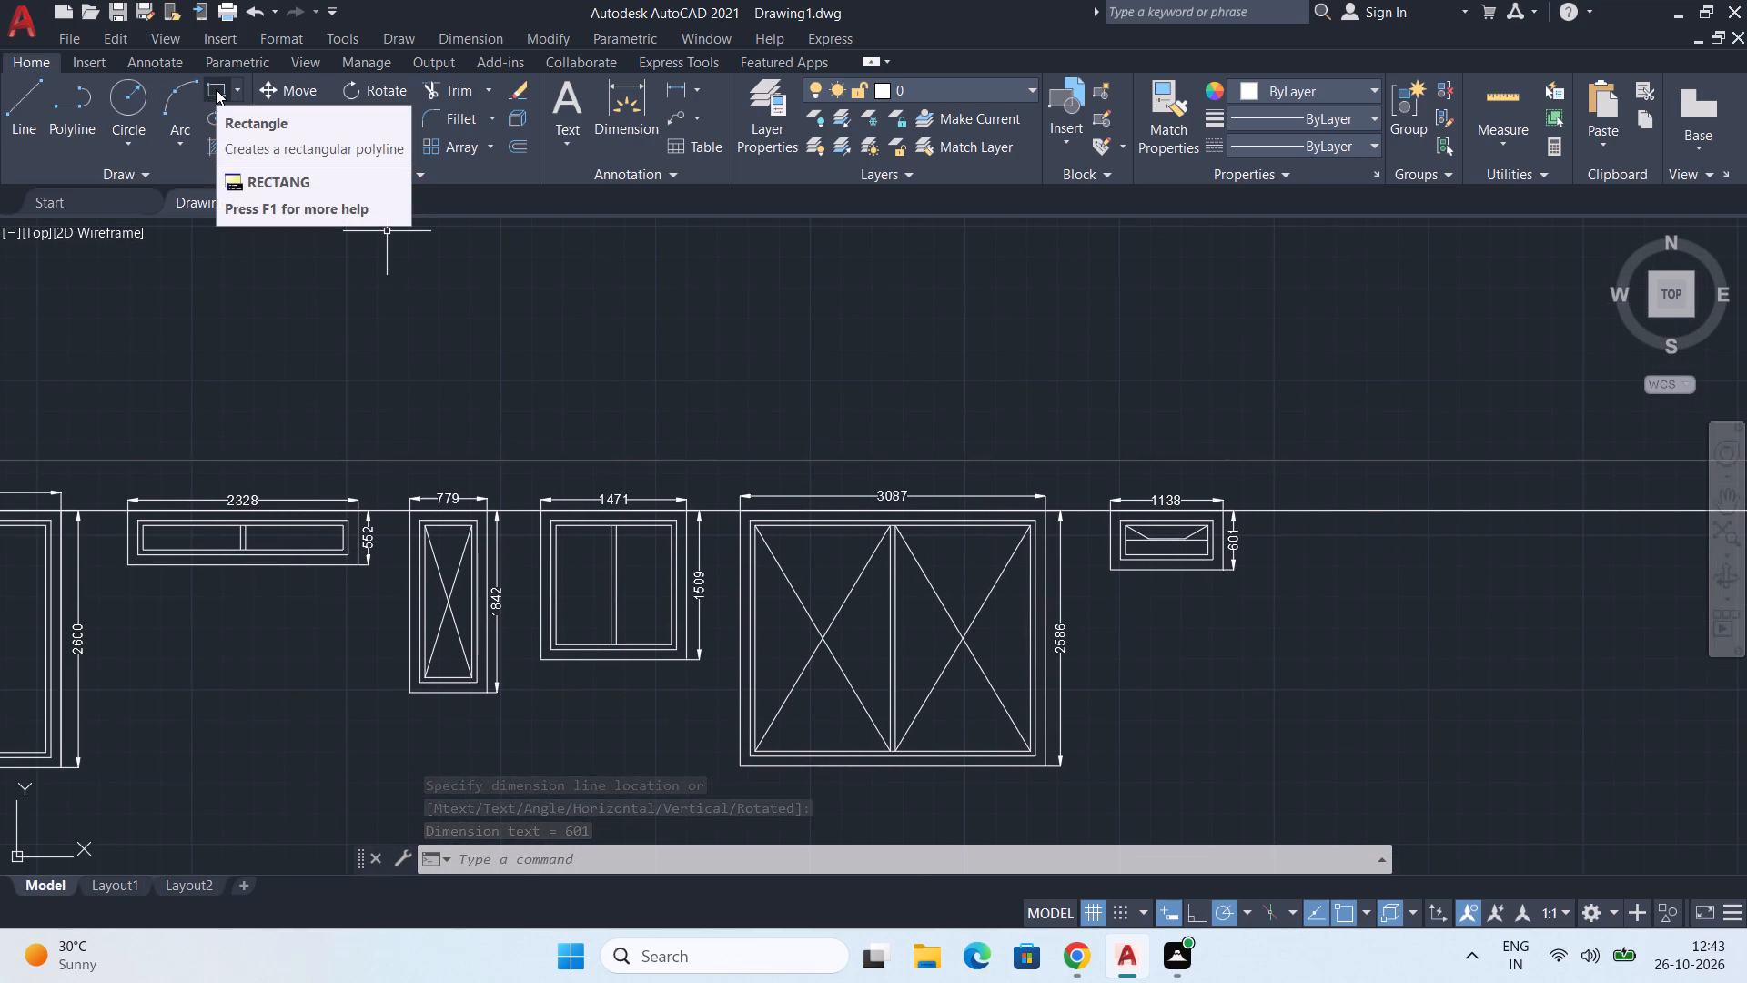
left_click(212, 93)
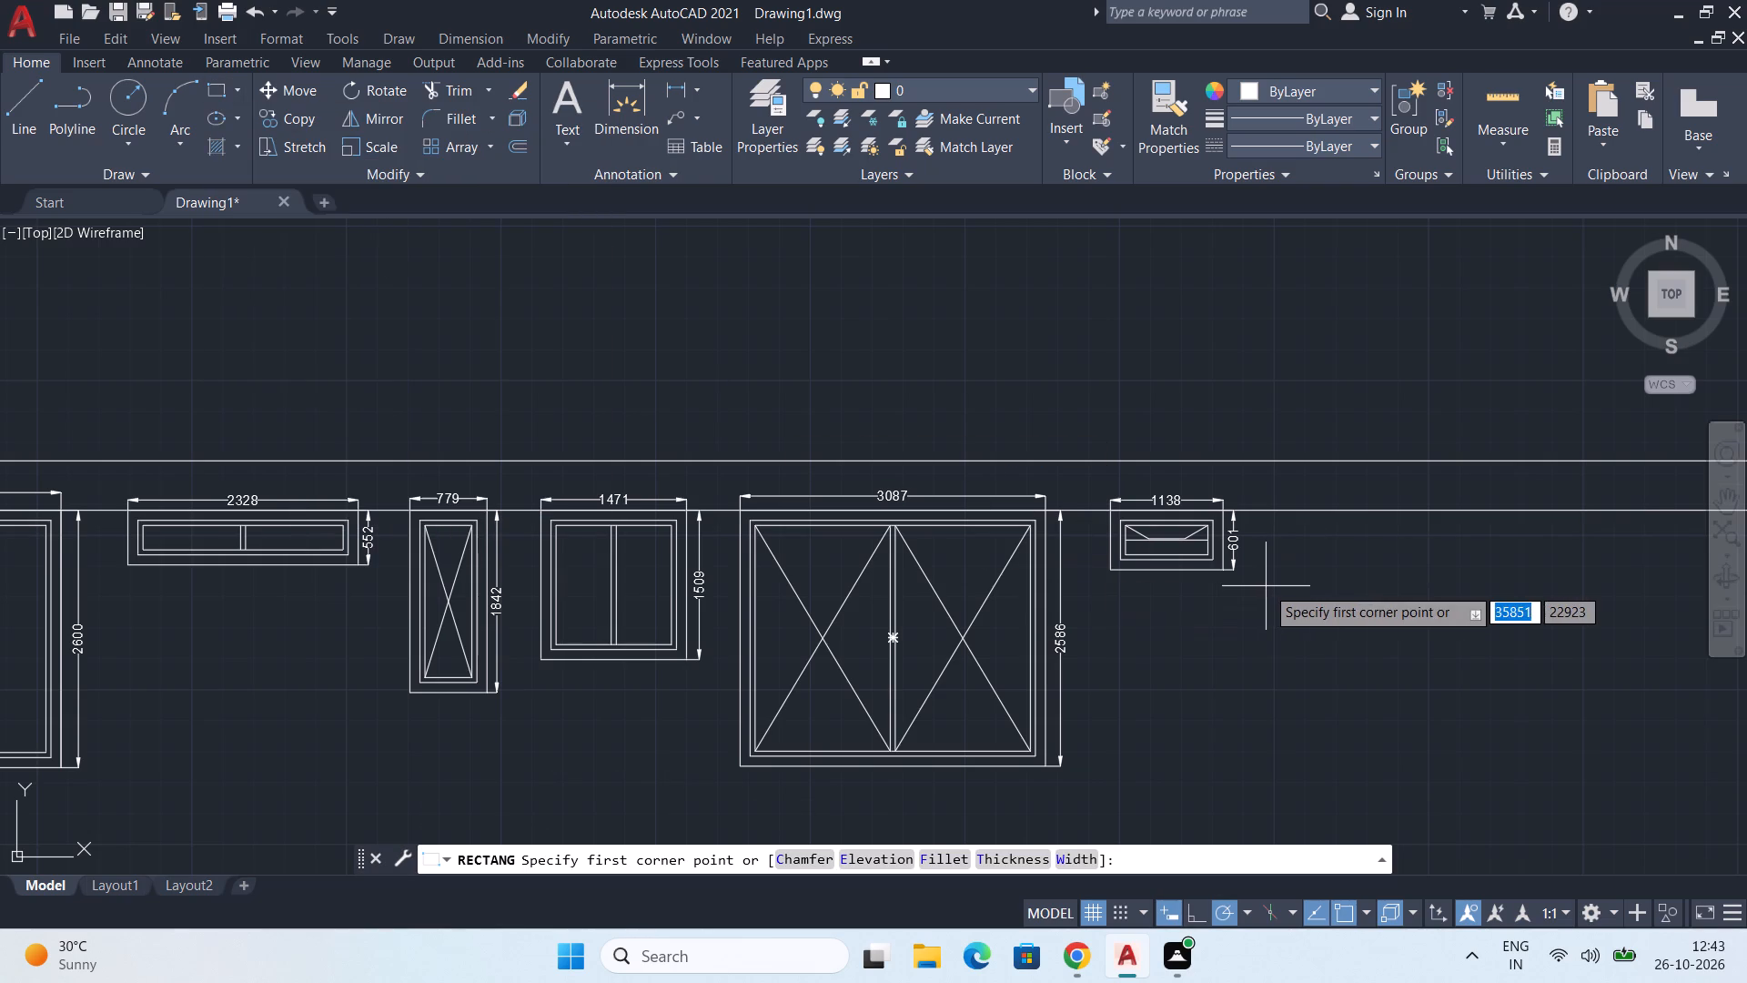
scroll(1266, 586, "down", 1)
middle_click_drag(1396, 607, 1033, 571)
scroll(911, 535, "up", 2)
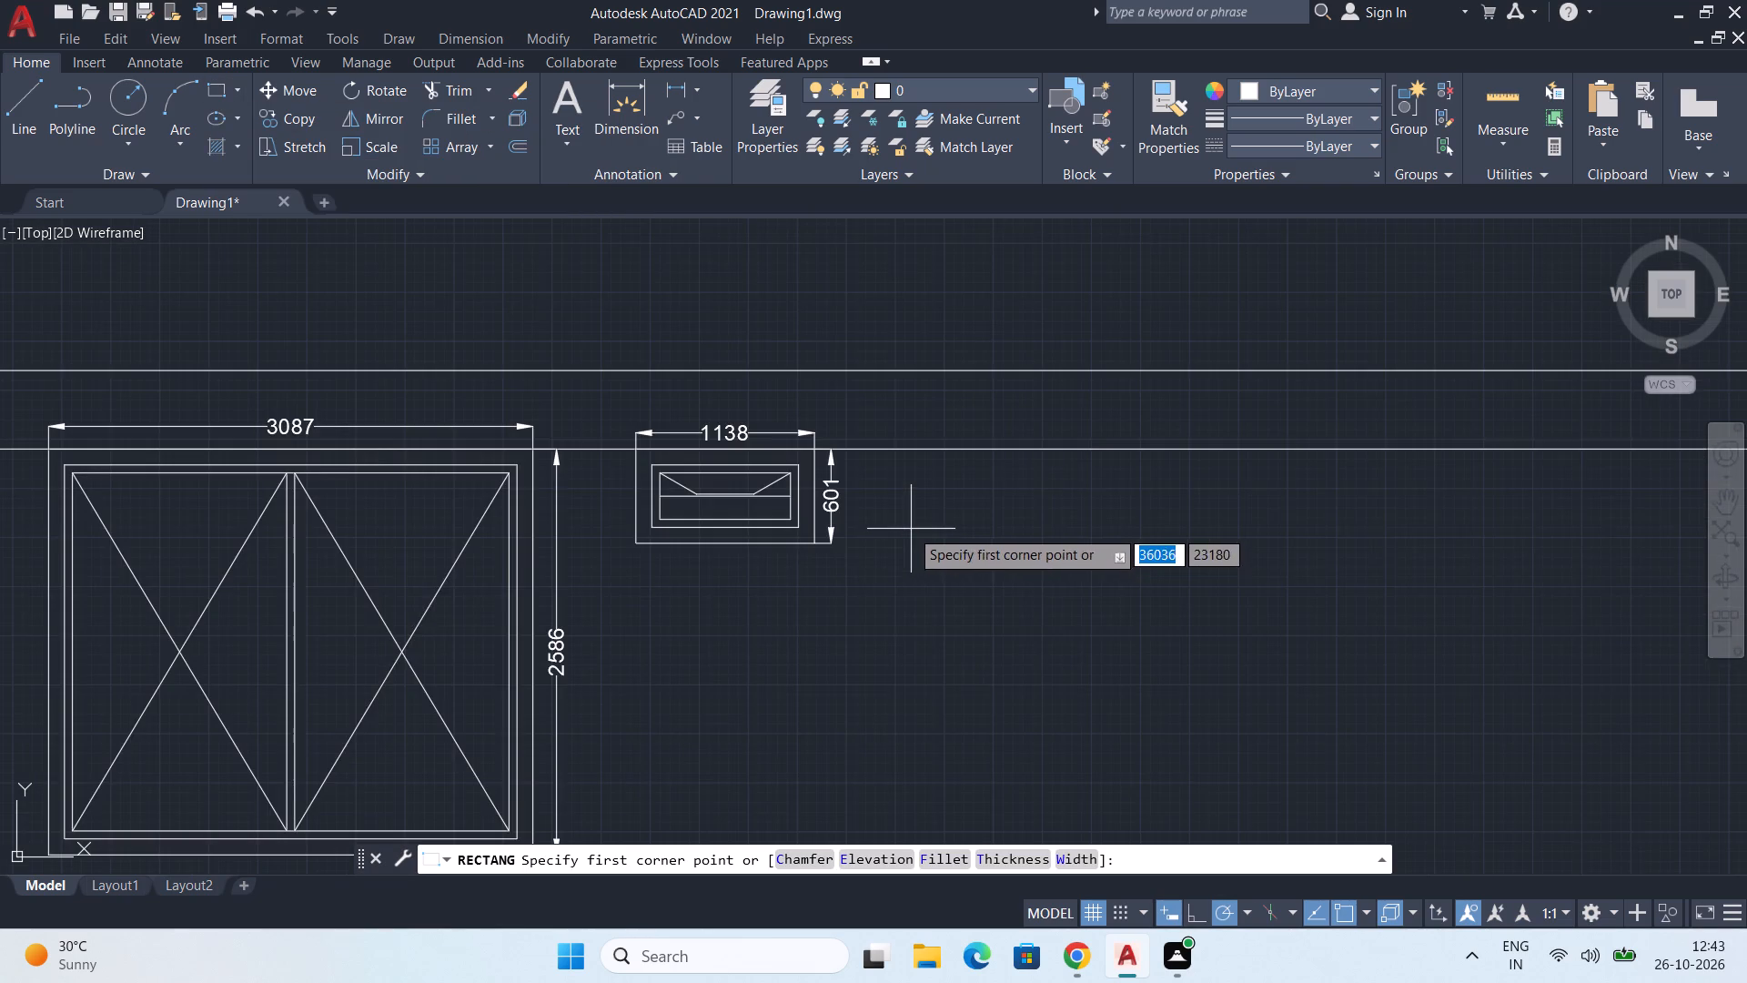
middle_click_drag(910, 529, 1022, 570)
scroll(985, 517, "up", 2)
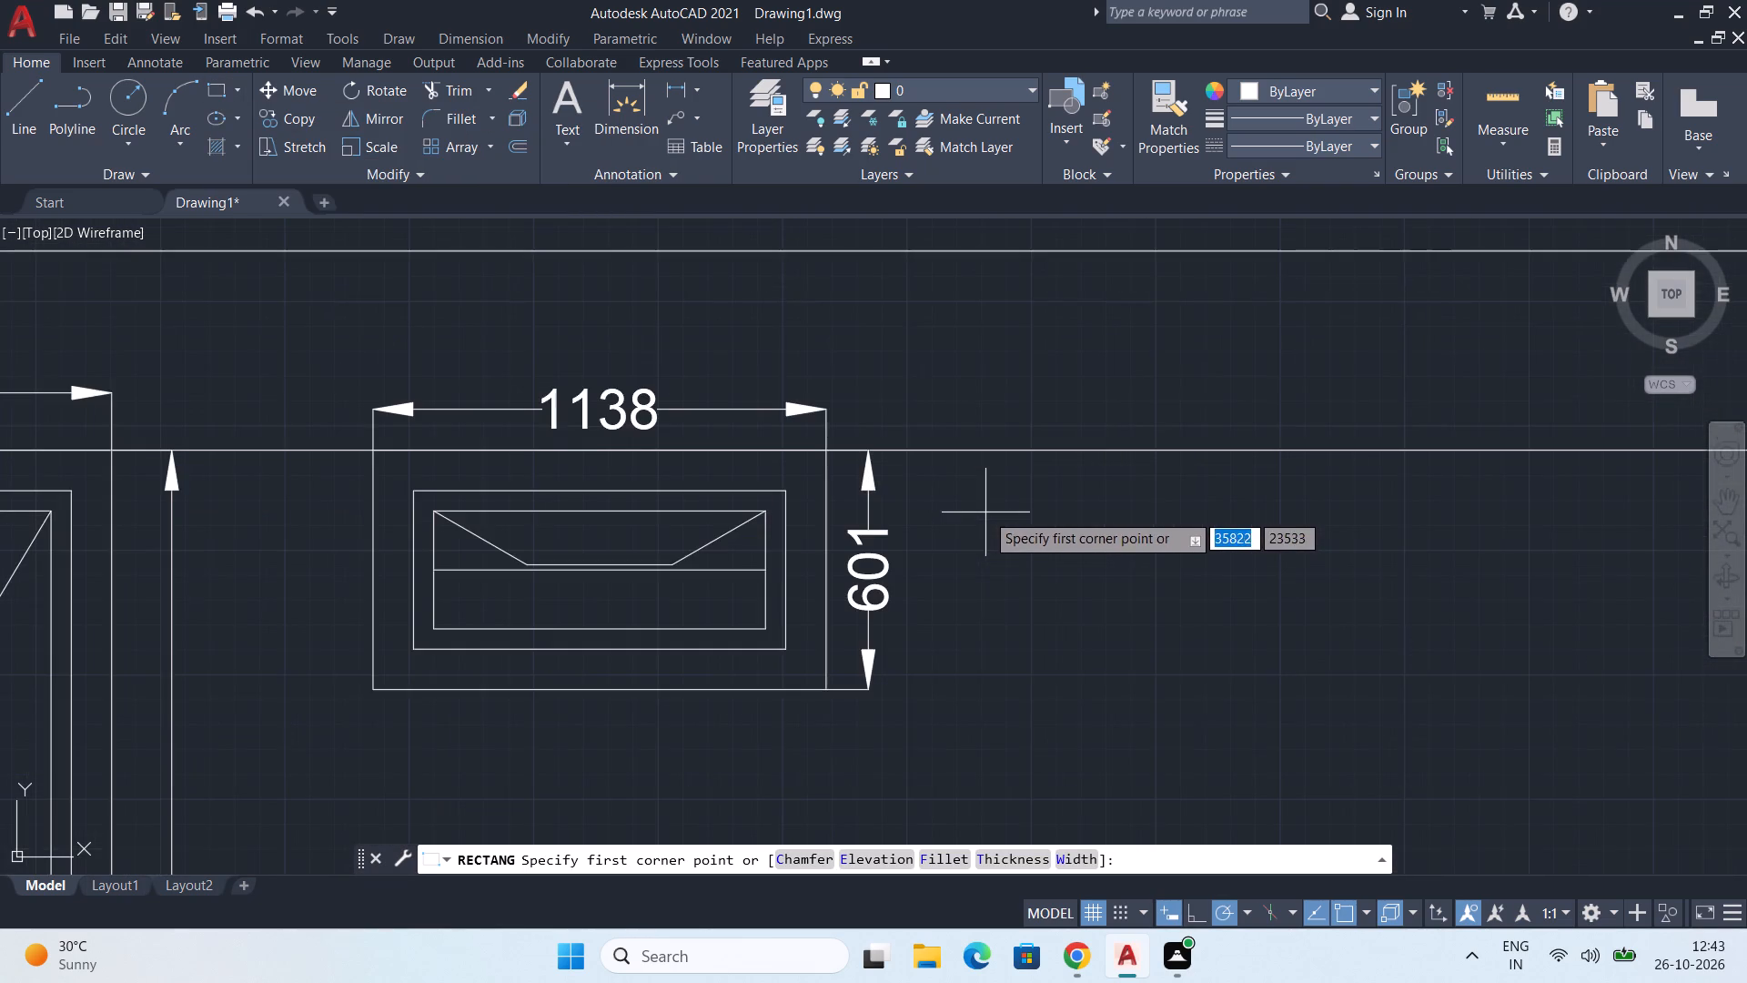
middle_click_drag(986, 512, 1015, 564)
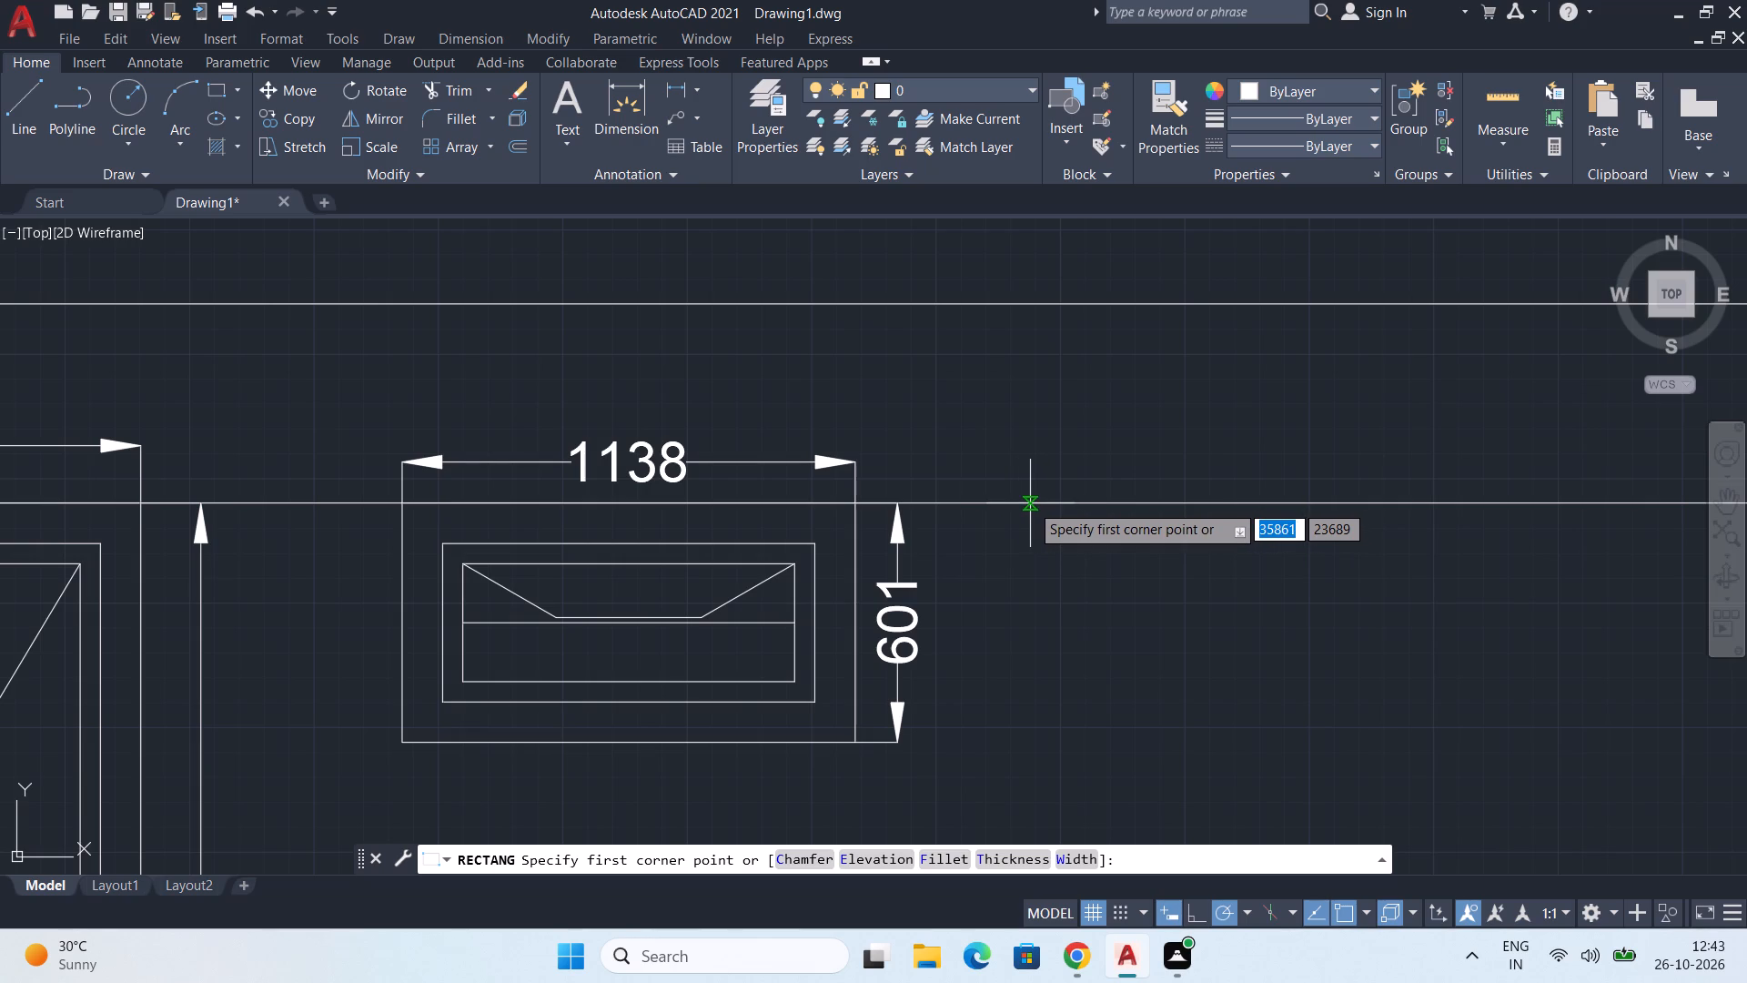
left_click(1030, 503)
scroll(1123, 603, "down", 3)
middle_click_drag(1212, 707, 1186, 583)
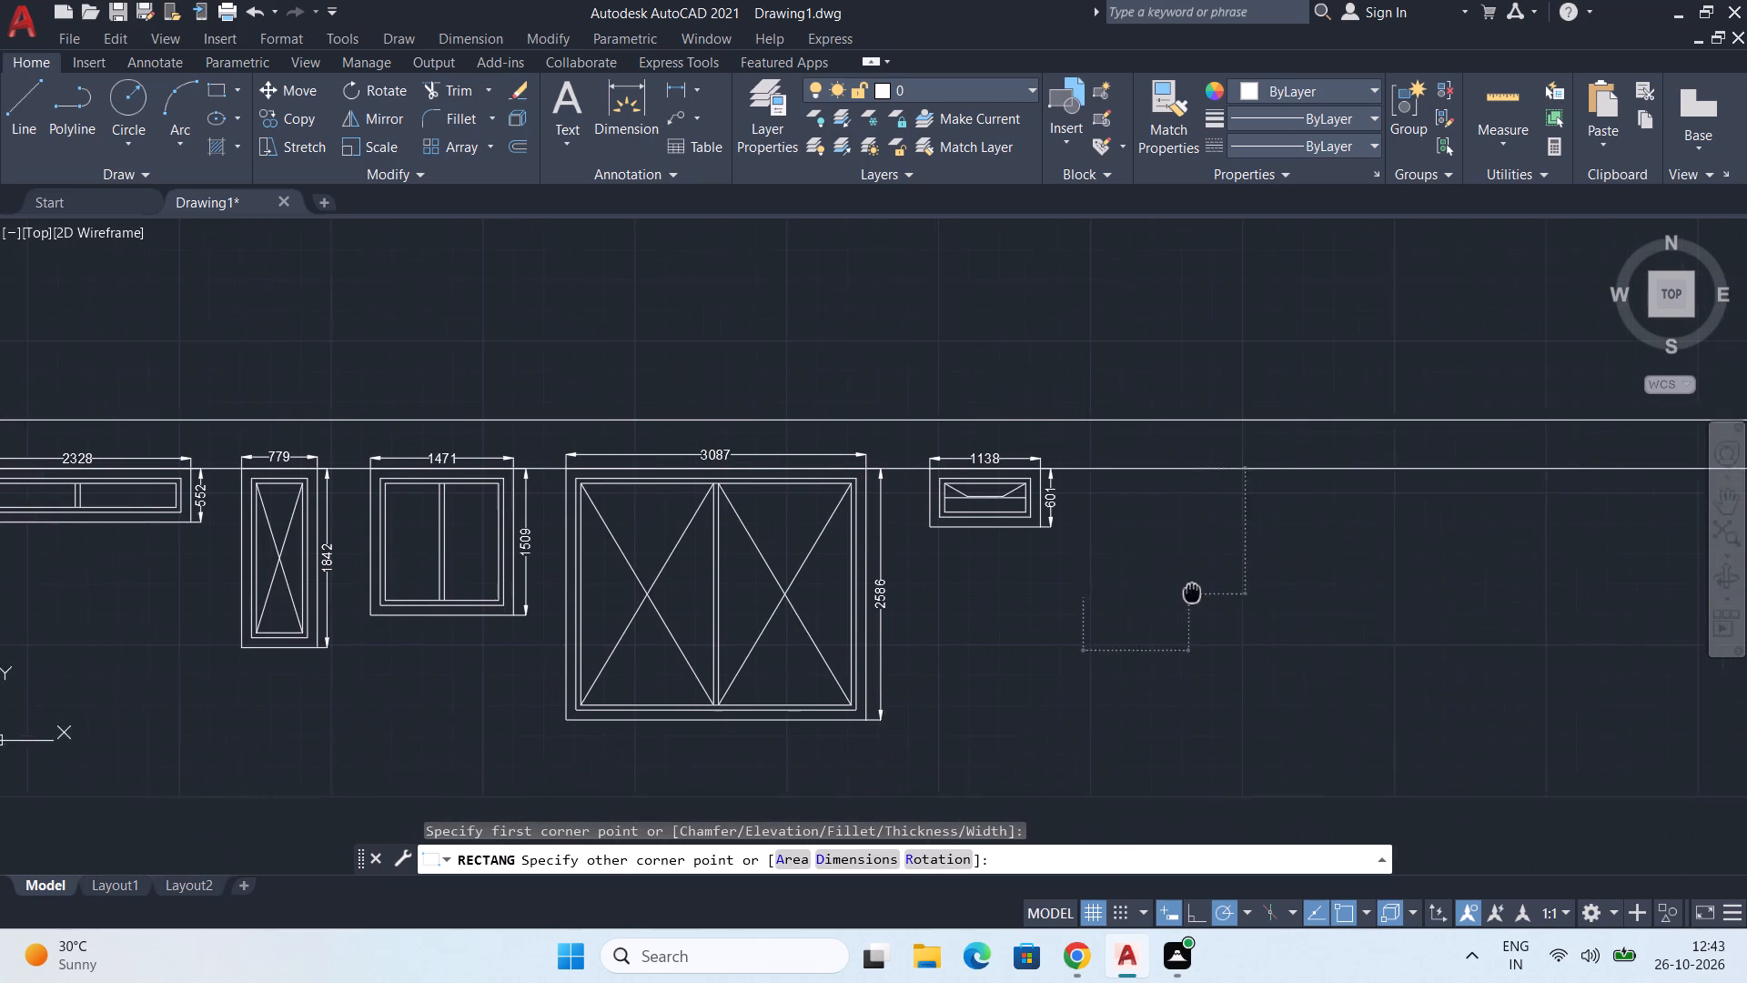
middle_click_drag(1186, 583, 1182, 573)
middle_click_drag(1390, 674, 1204, 622)
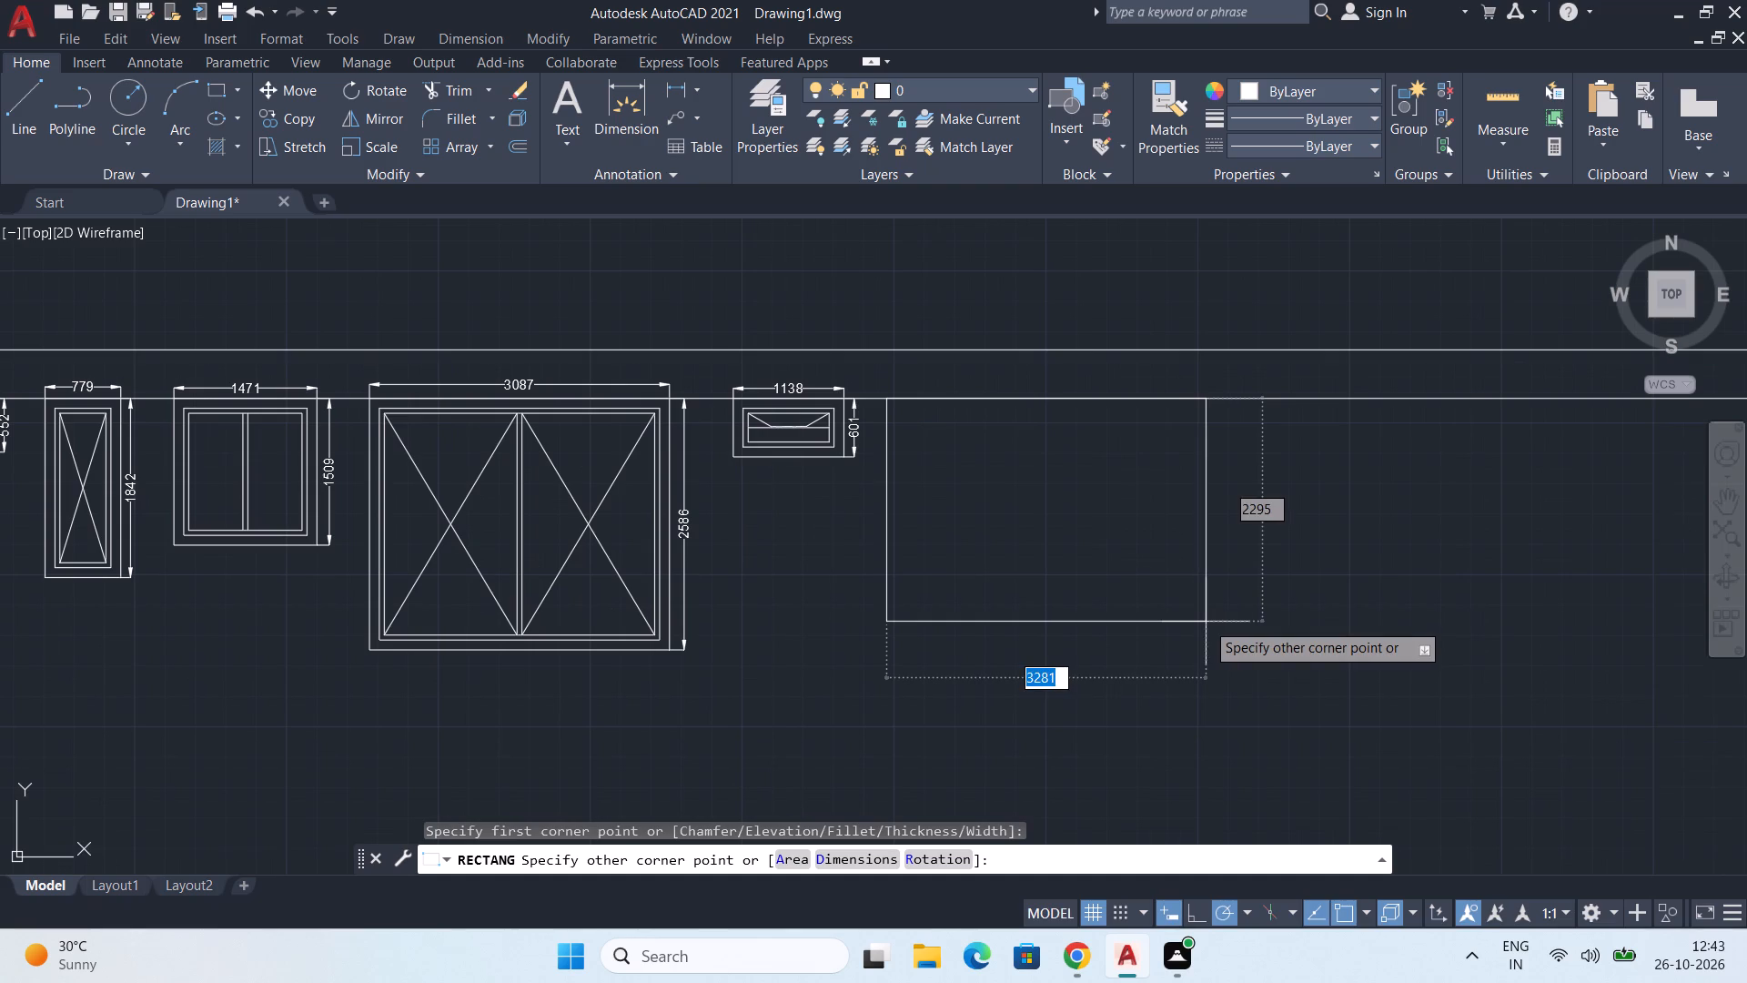
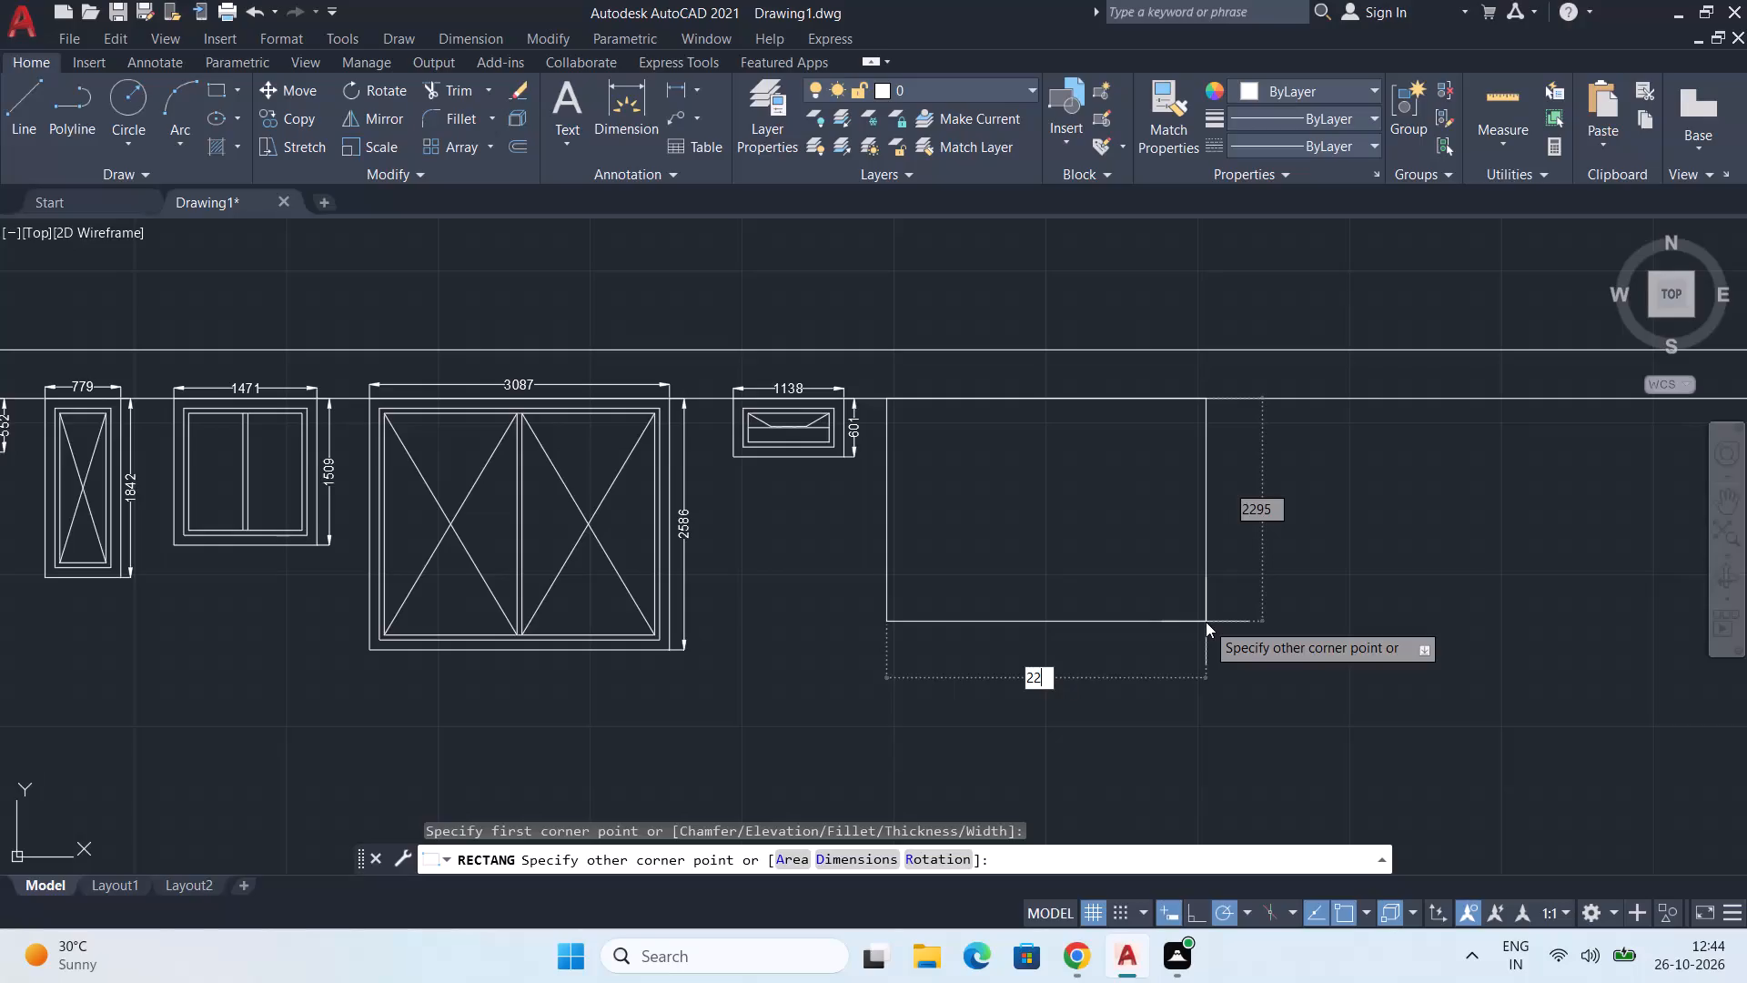
Complete the seventh rectangle at 2206 mm wide and 2573 mm high.
key("Tab")
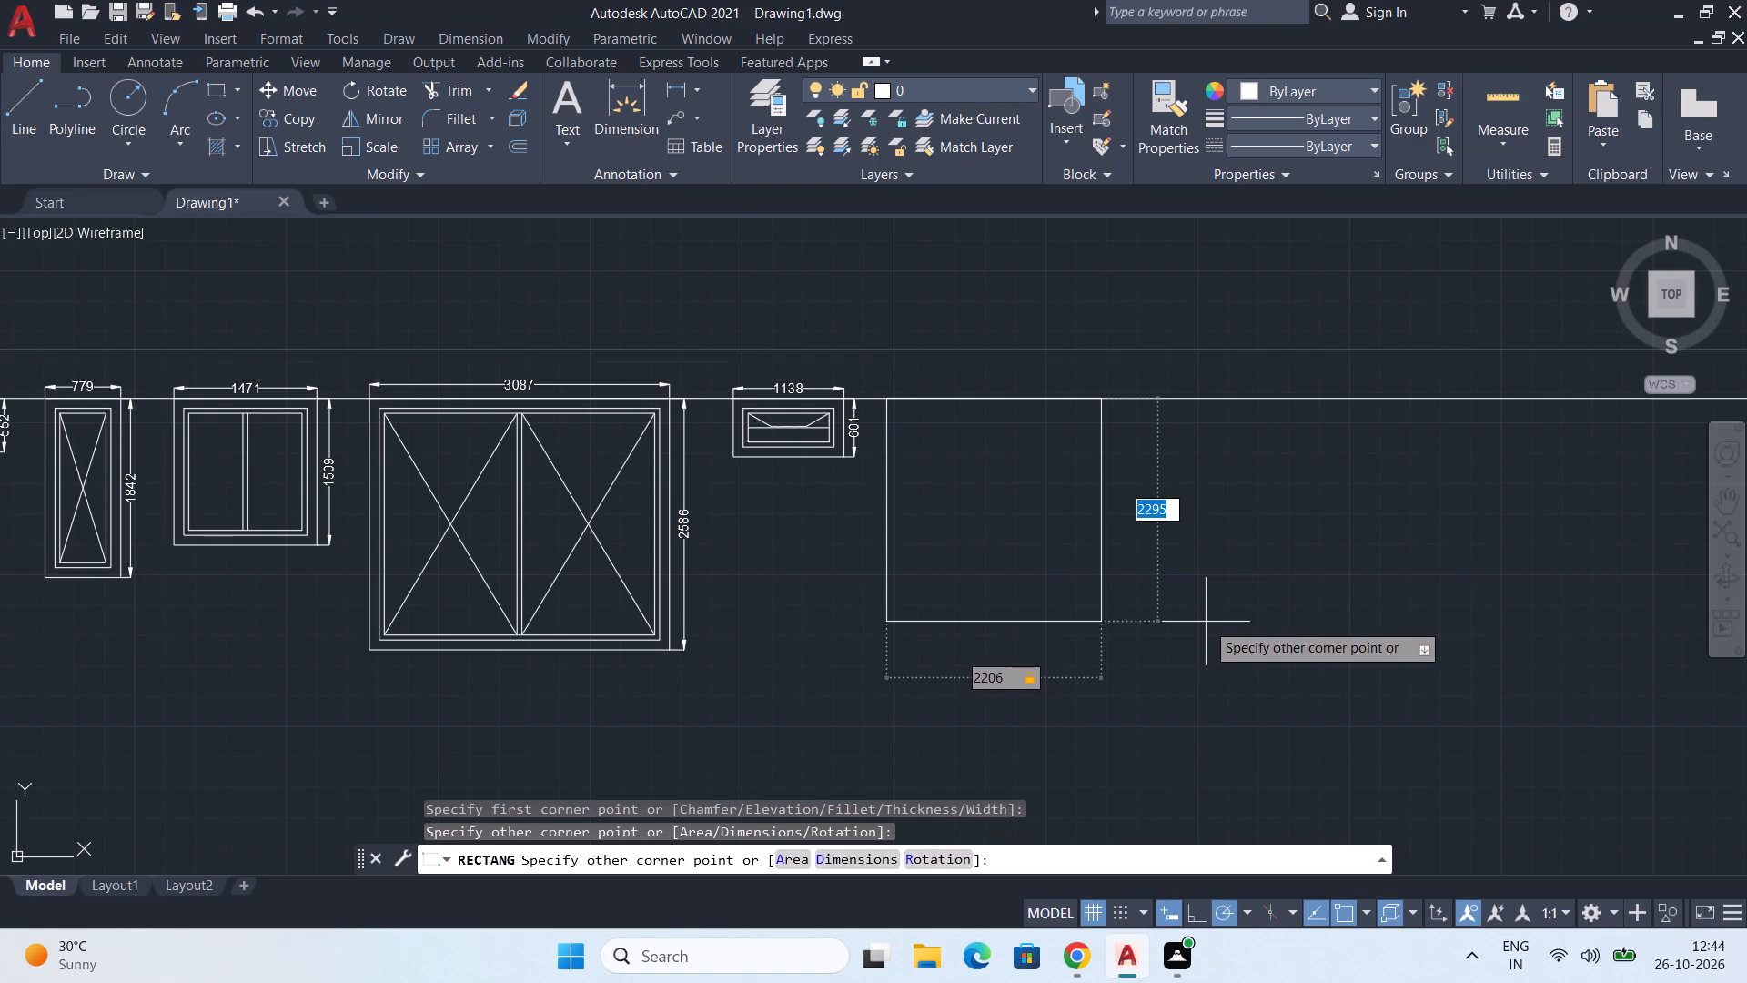
type("2573")
key("Return")
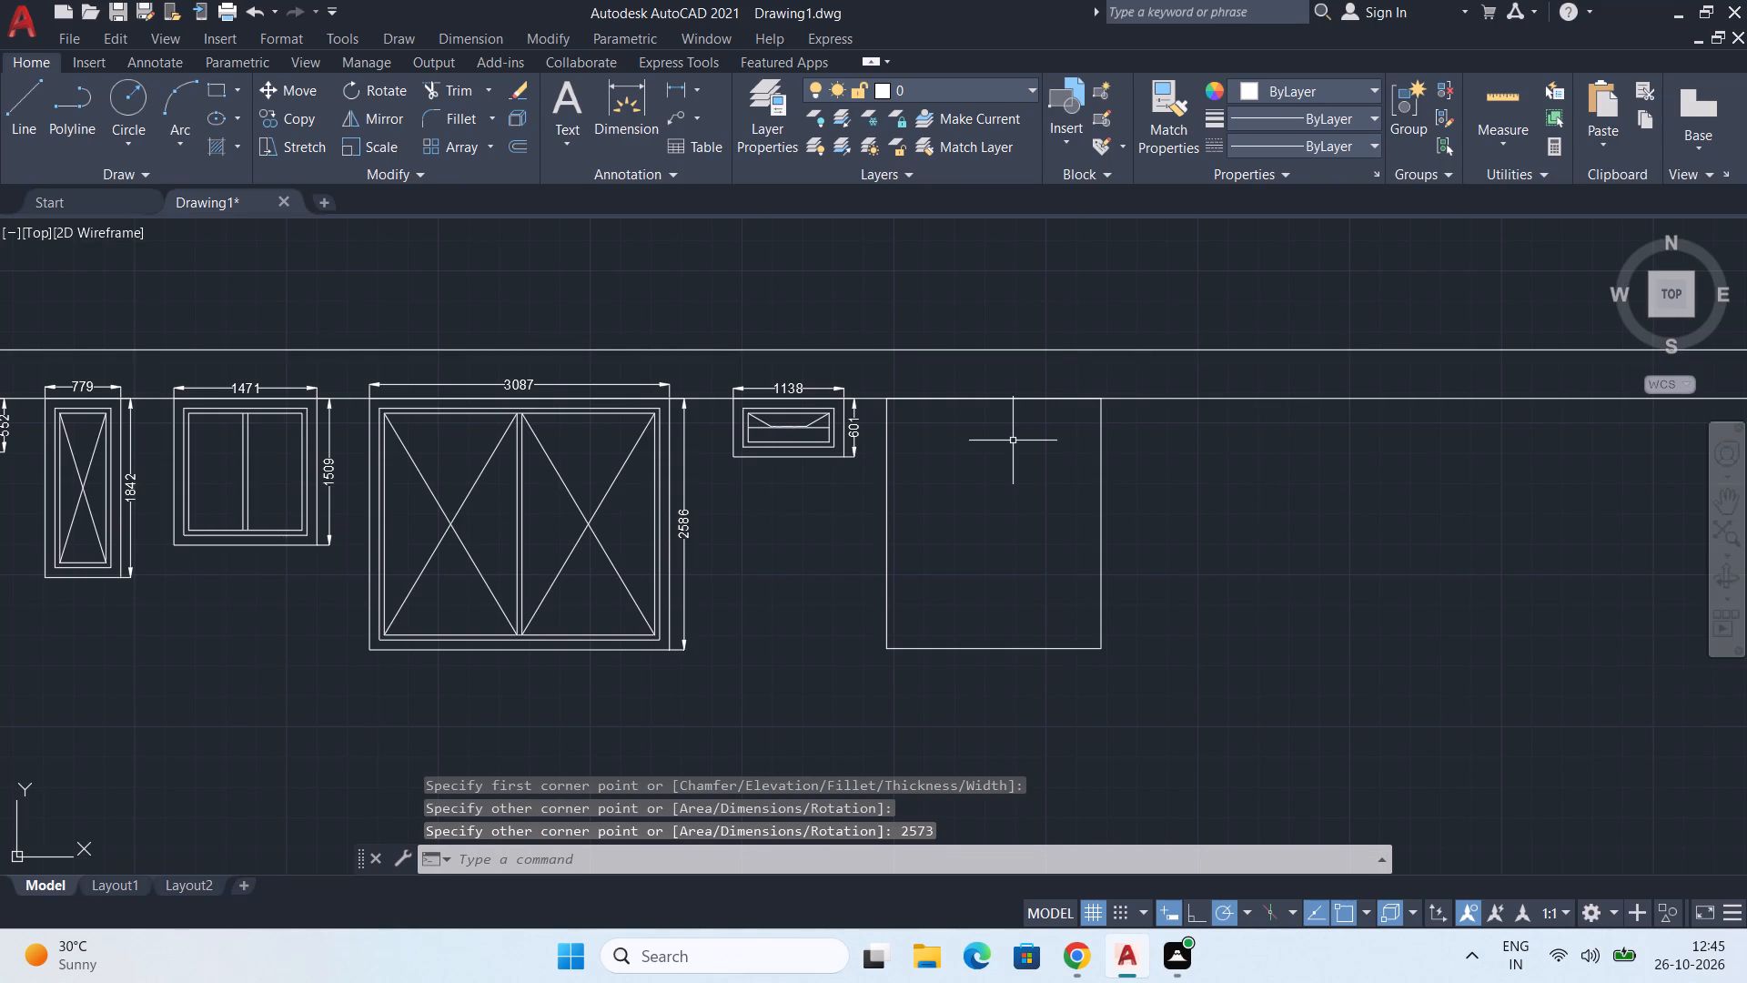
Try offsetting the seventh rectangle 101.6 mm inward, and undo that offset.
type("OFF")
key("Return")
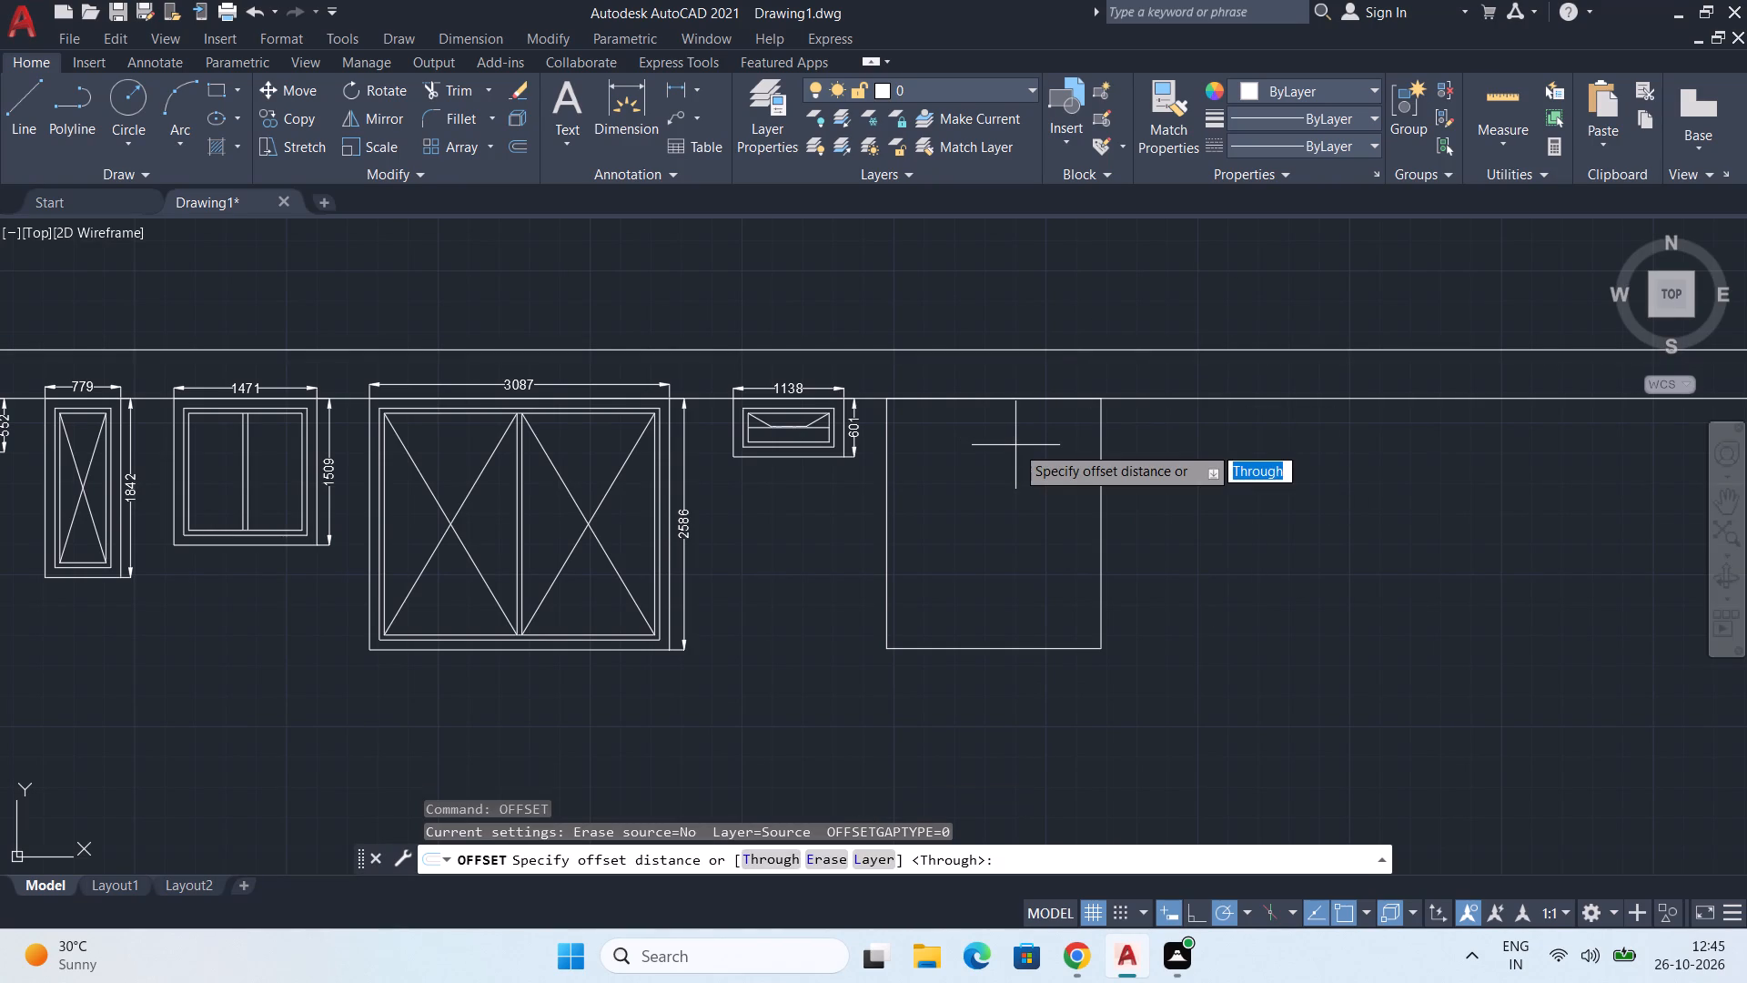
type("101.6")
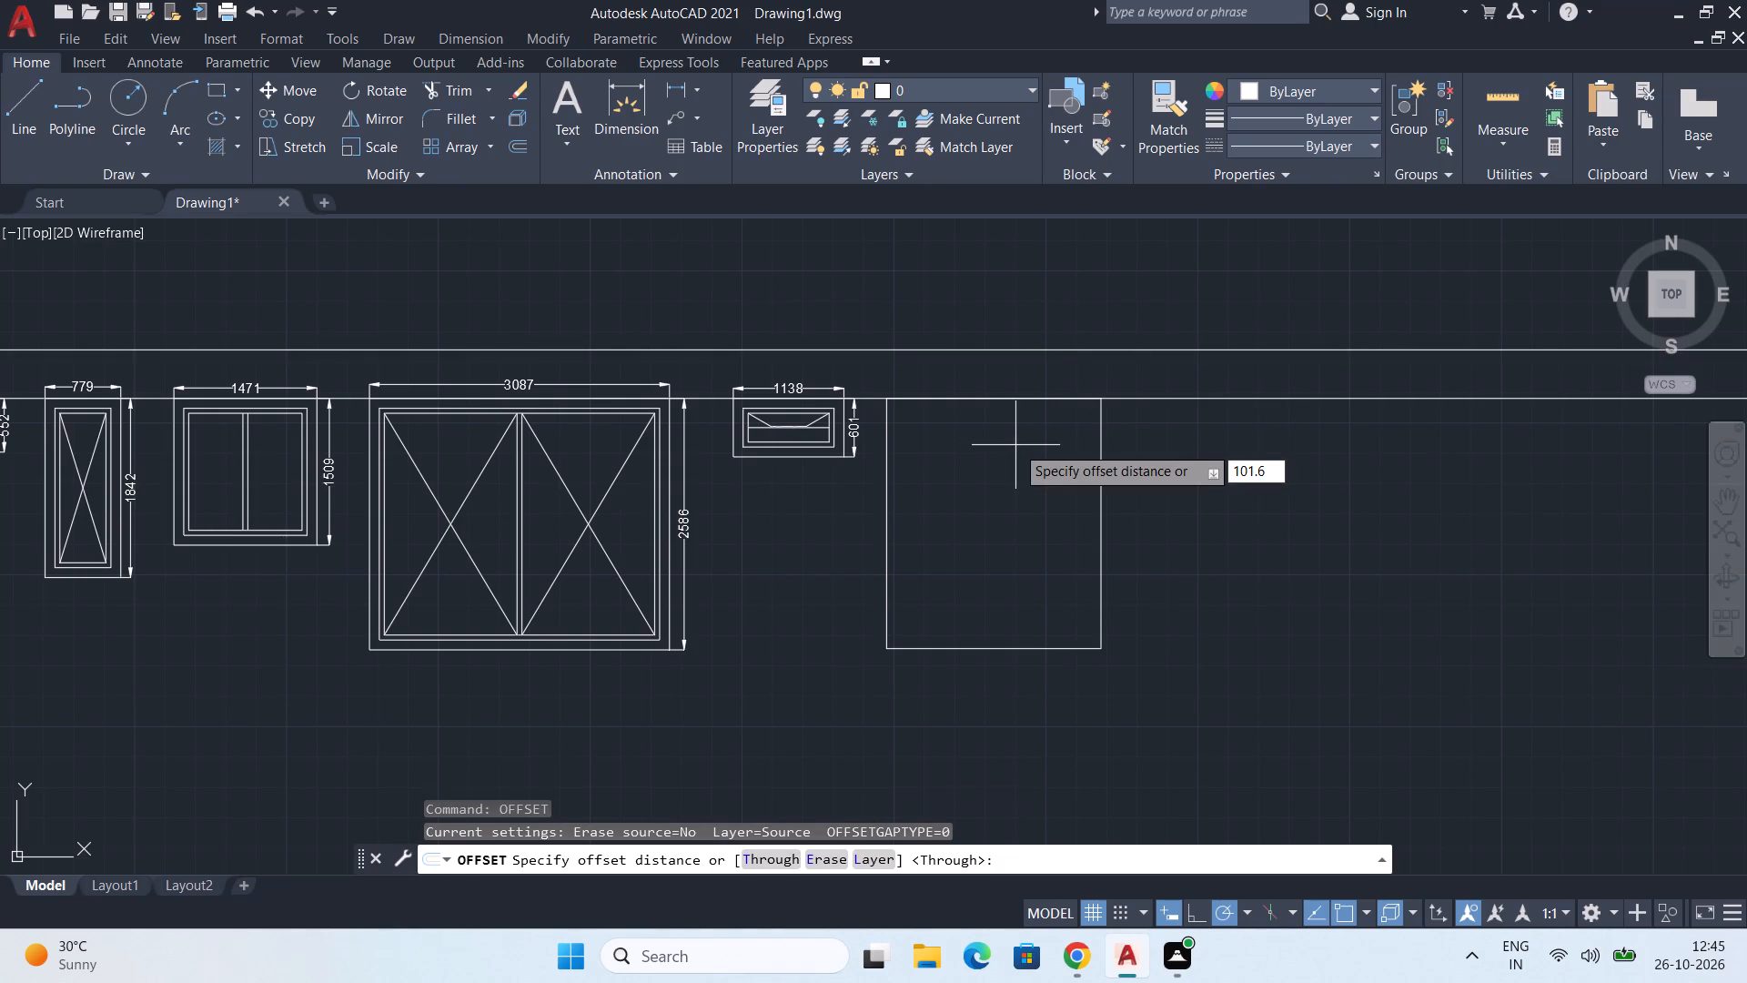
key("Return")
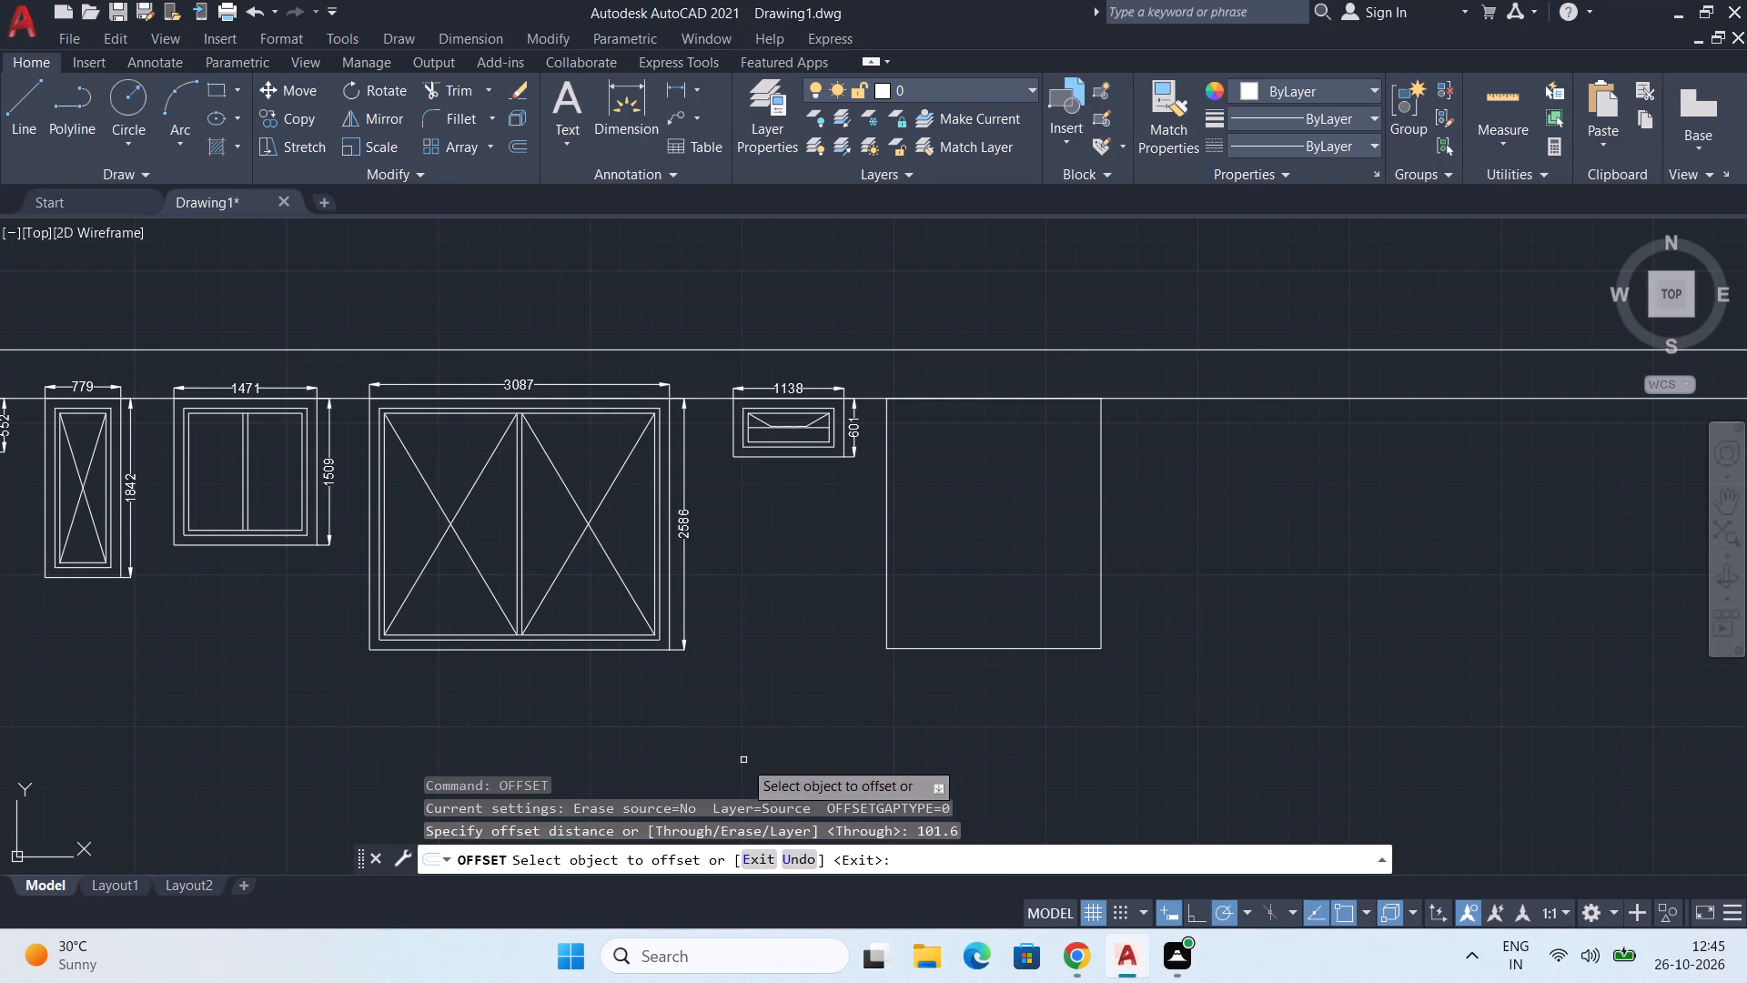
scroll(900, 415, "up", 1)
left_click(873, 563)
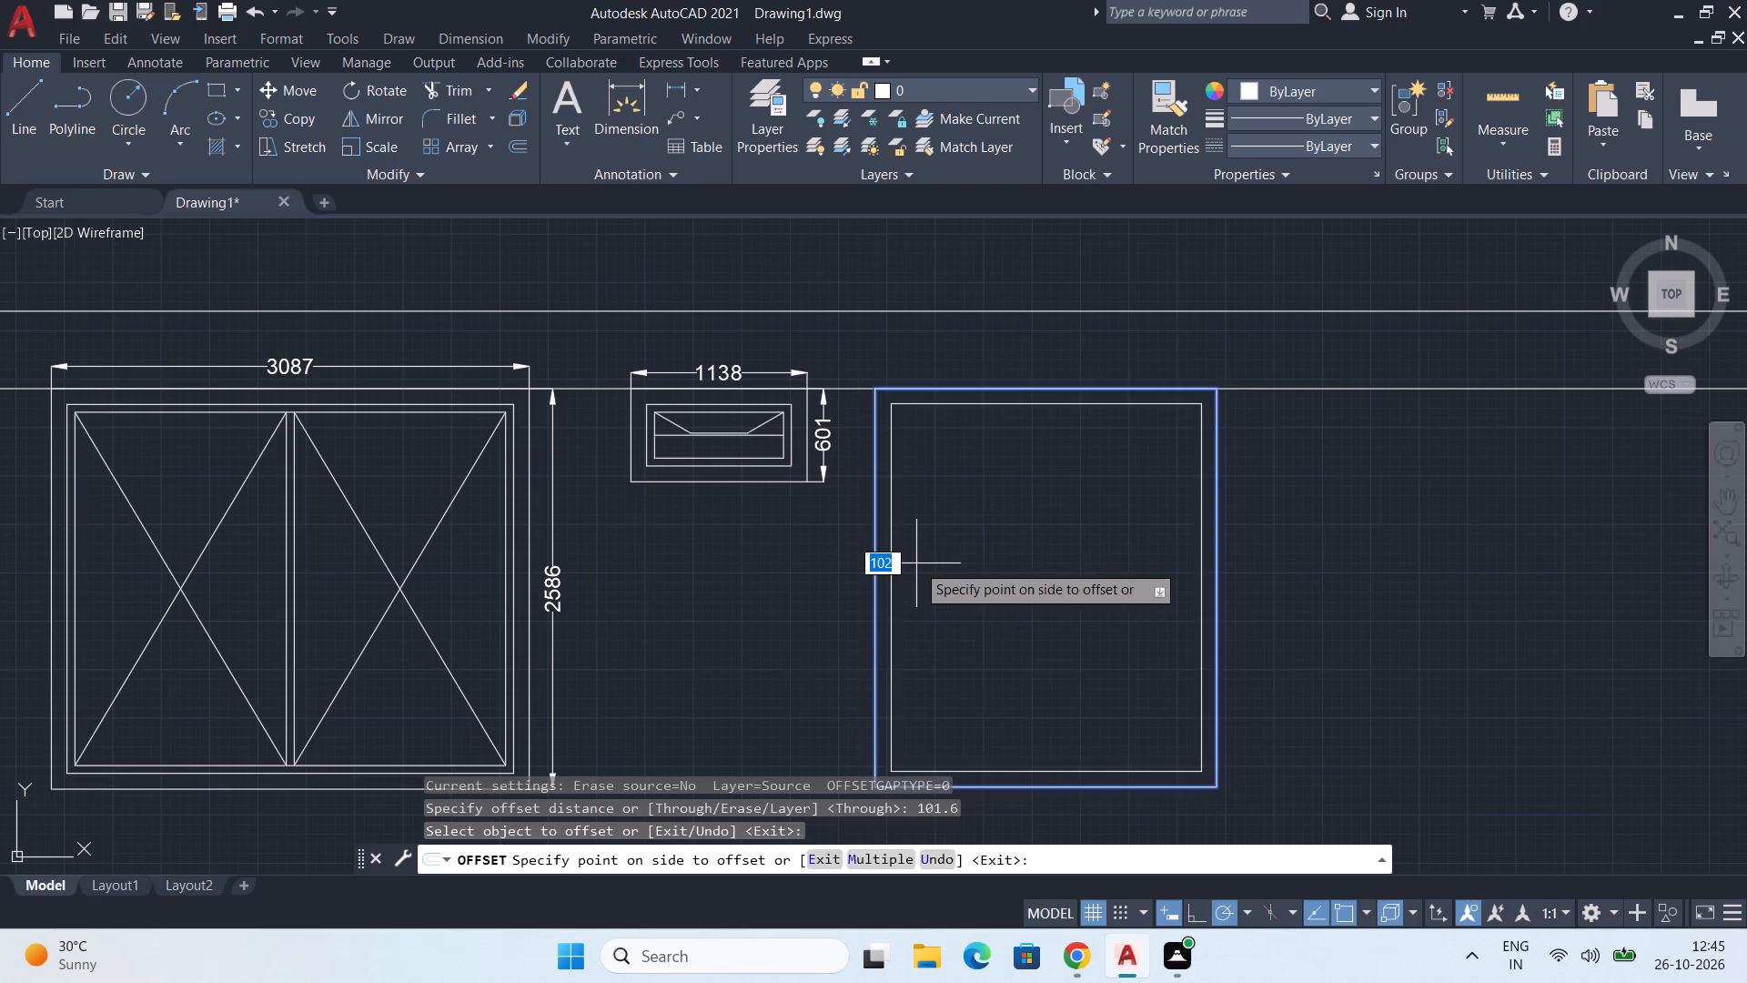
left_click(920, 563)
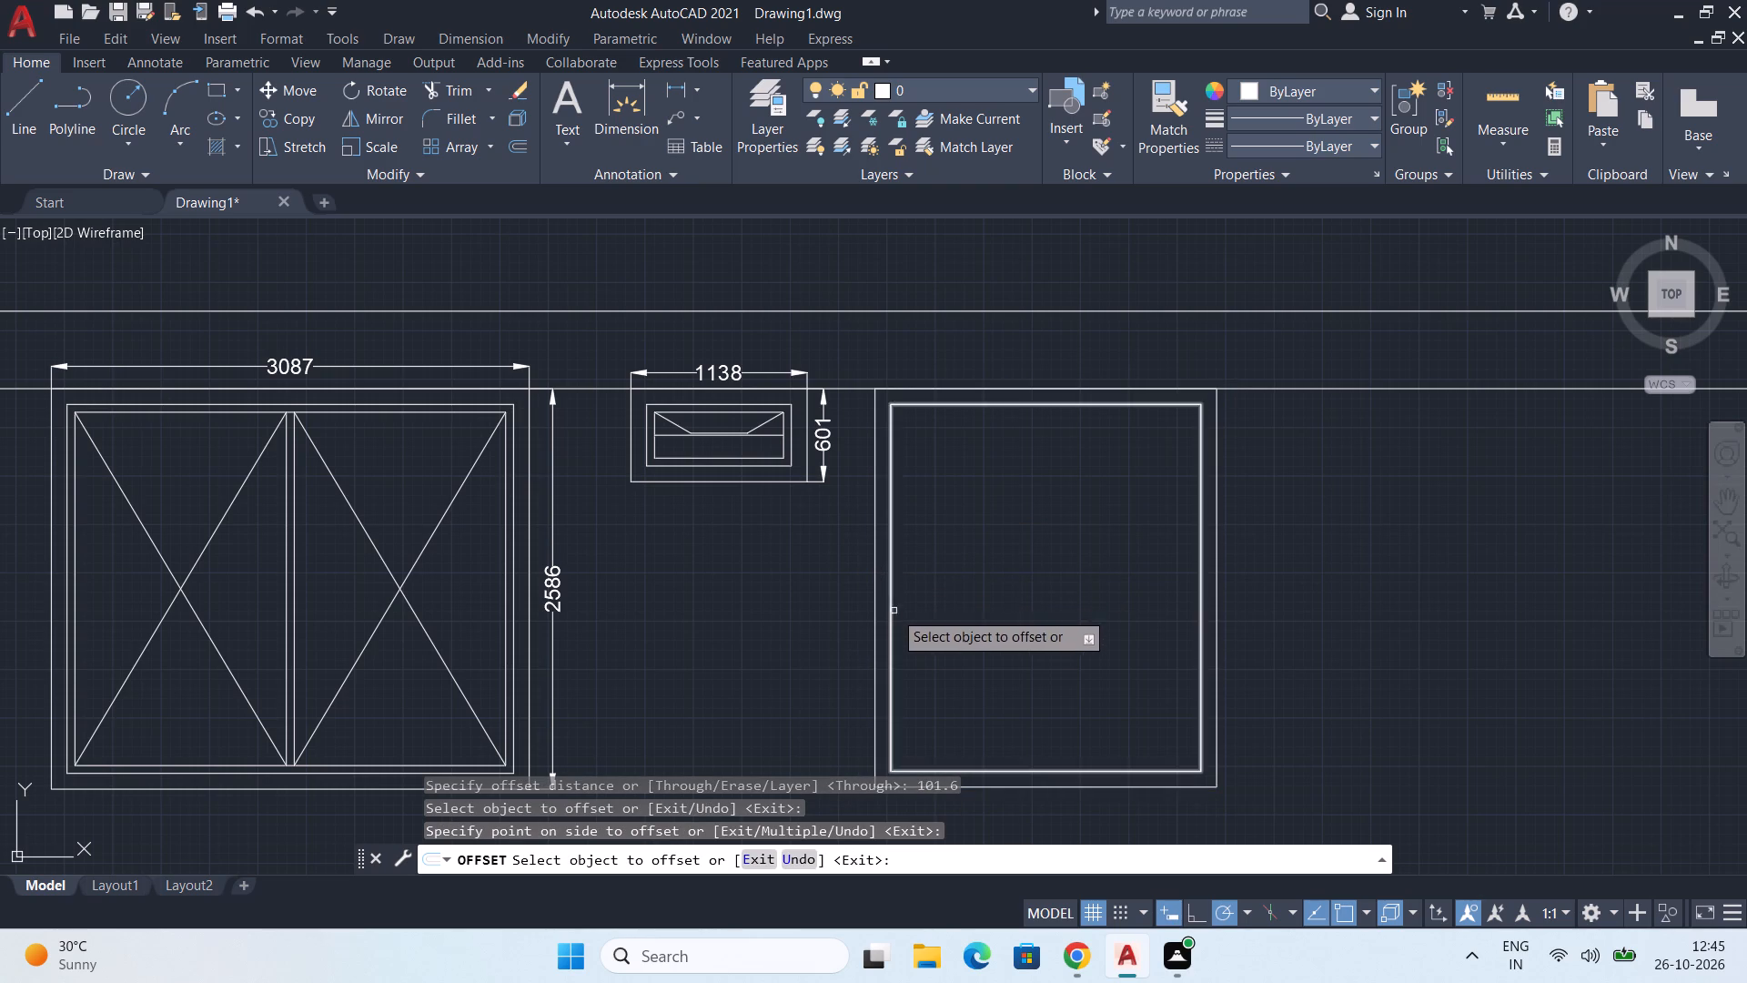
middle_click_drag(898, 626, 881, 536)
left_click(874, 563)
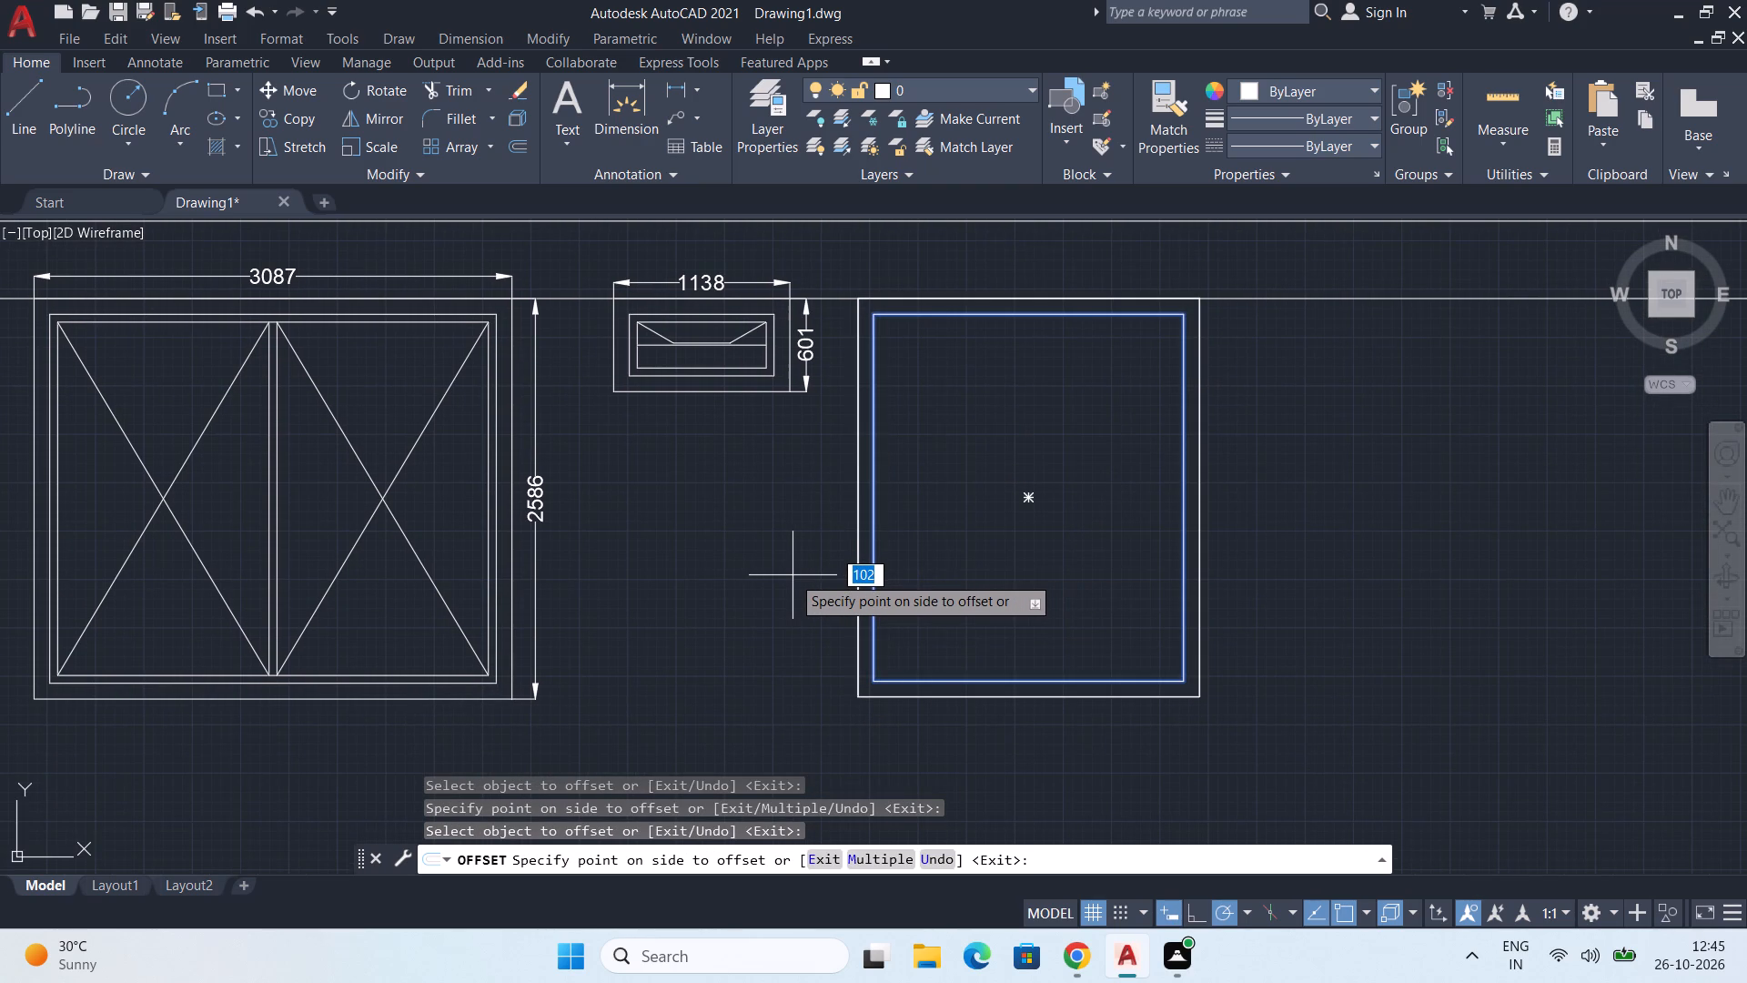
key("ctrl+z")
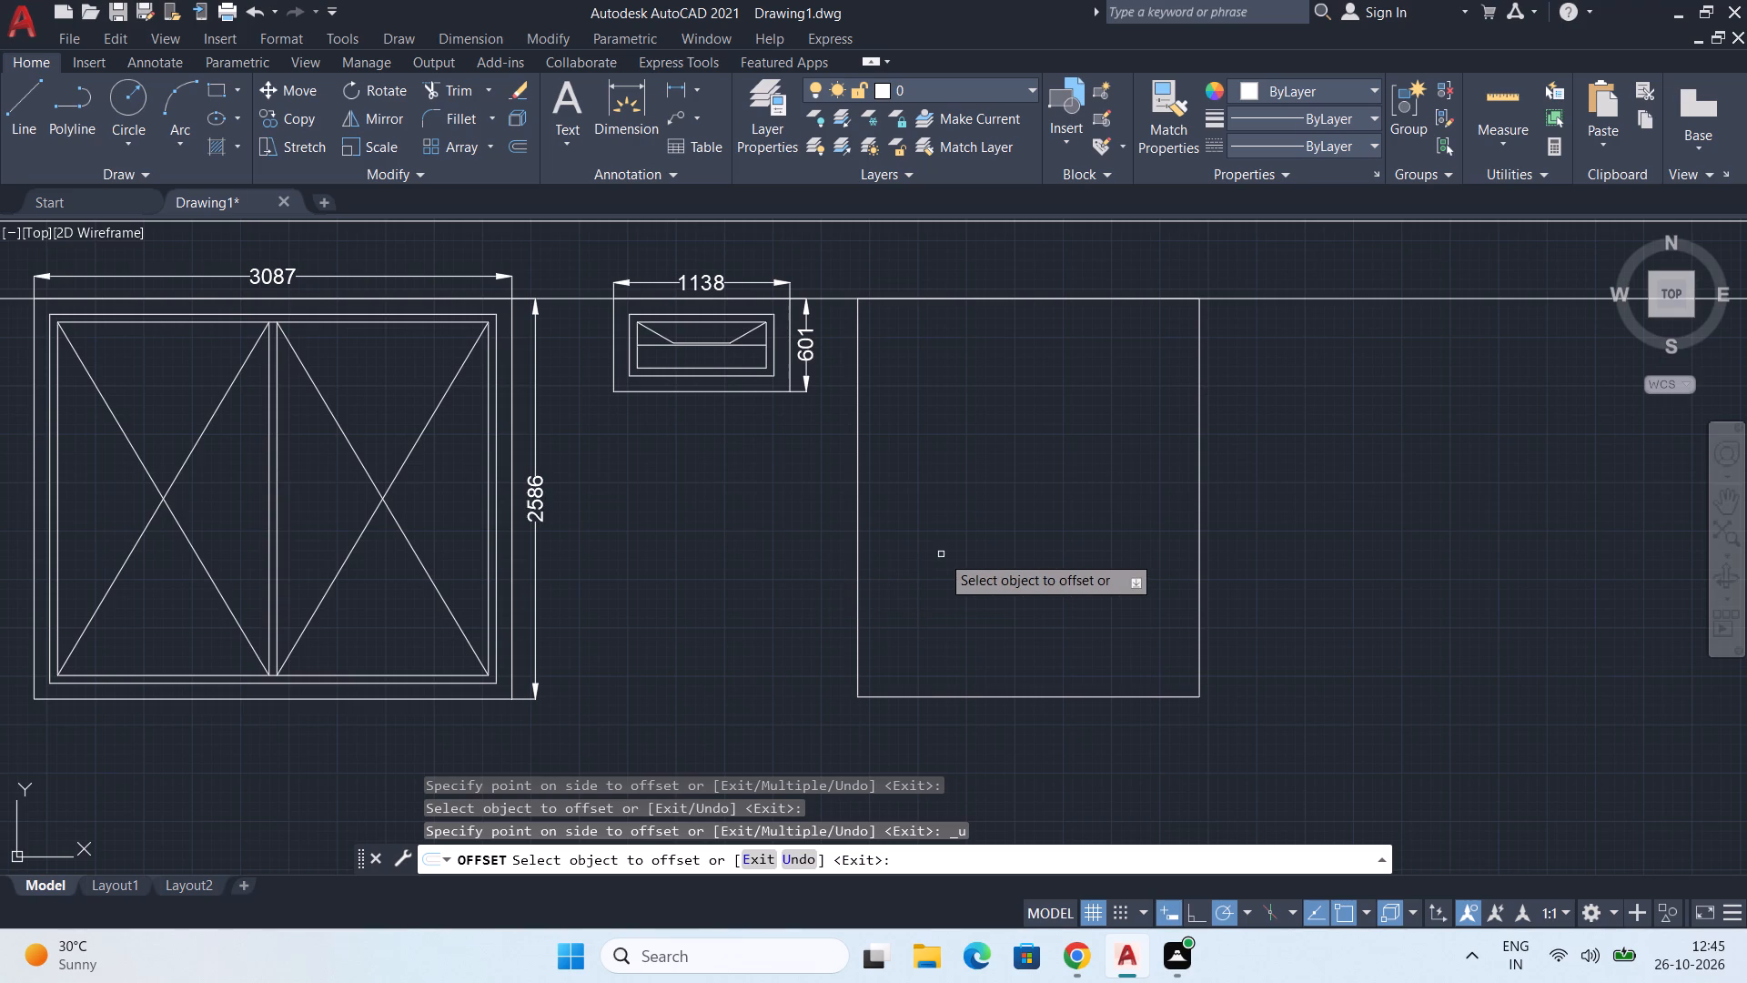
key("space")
Set the drawing units' length precision to one decimal place (0.0).
key("d")
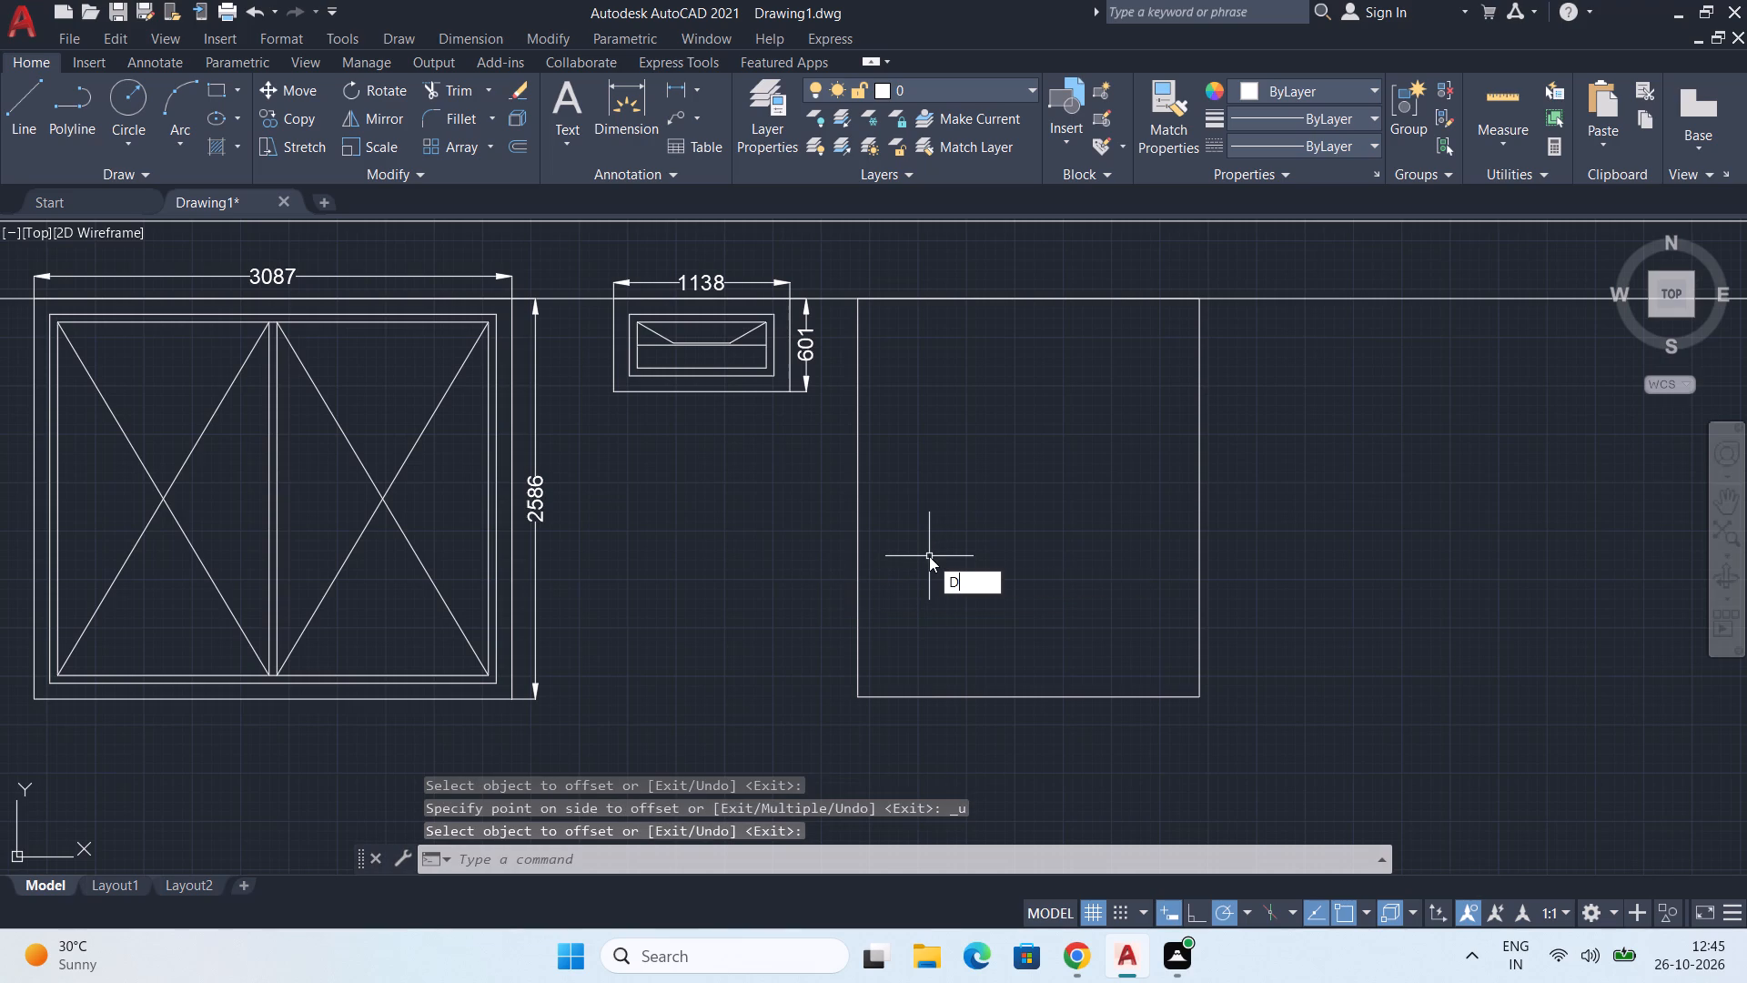
key("BackSpace")
type("UN")
key("Return")
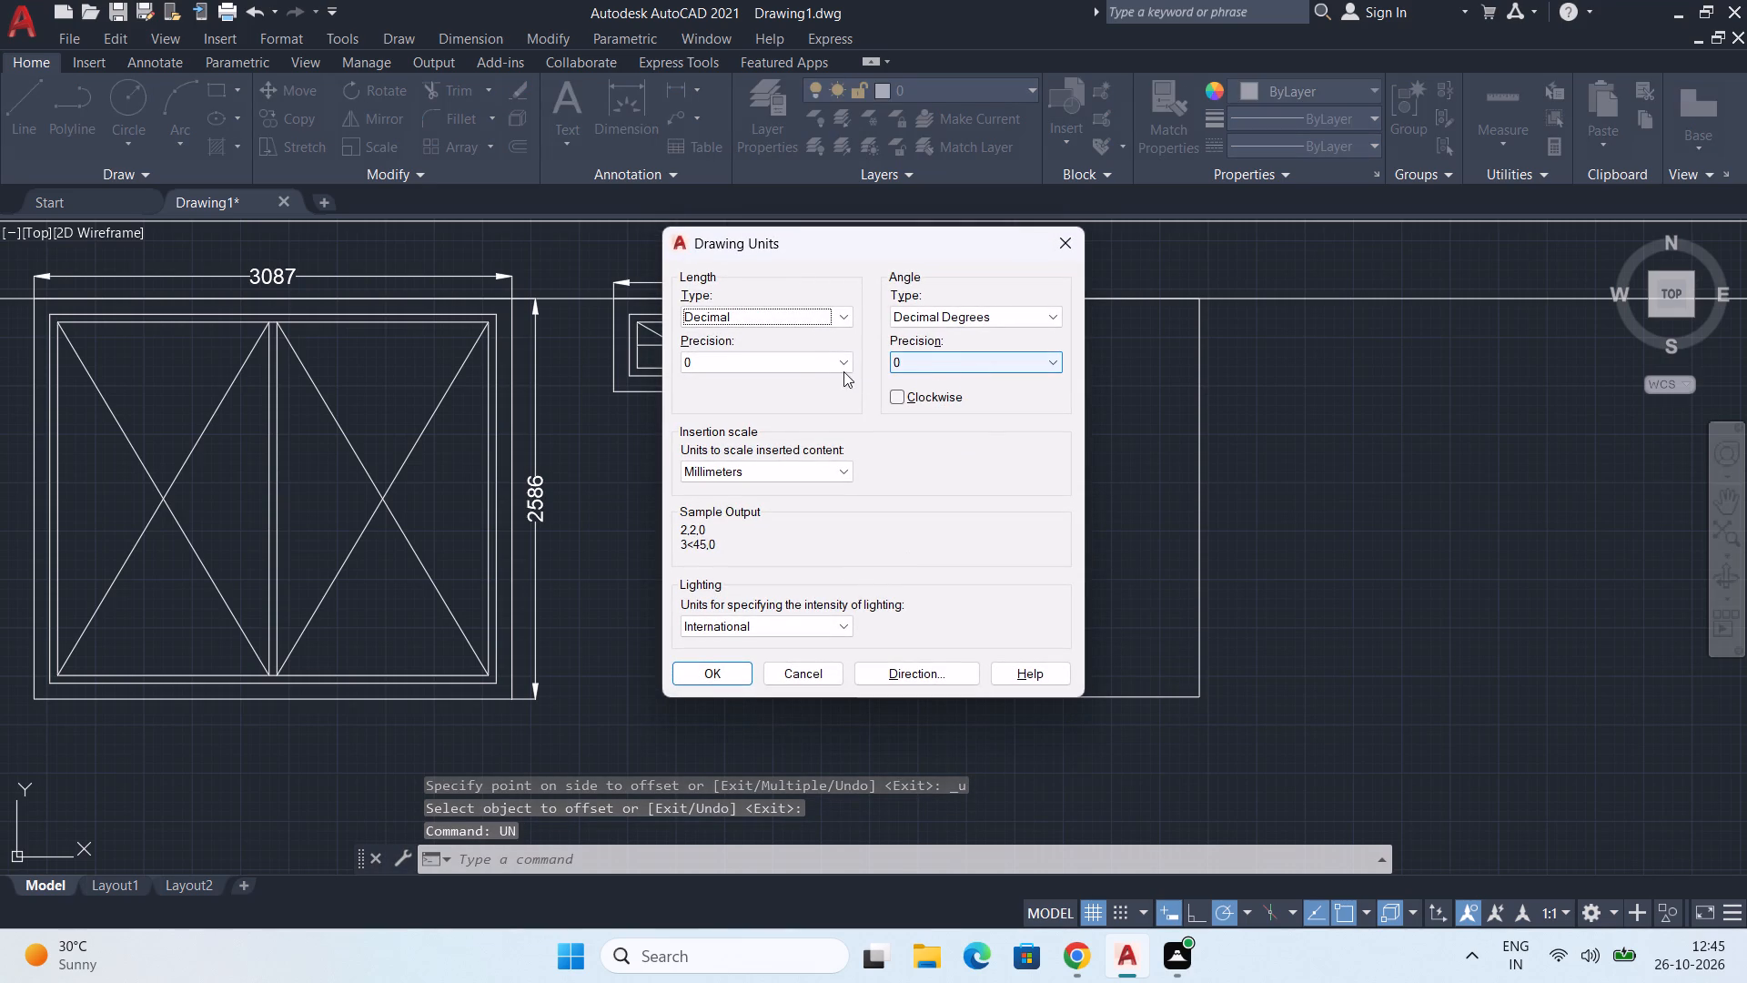
left_click(815, 367)
left_click(759, 393)
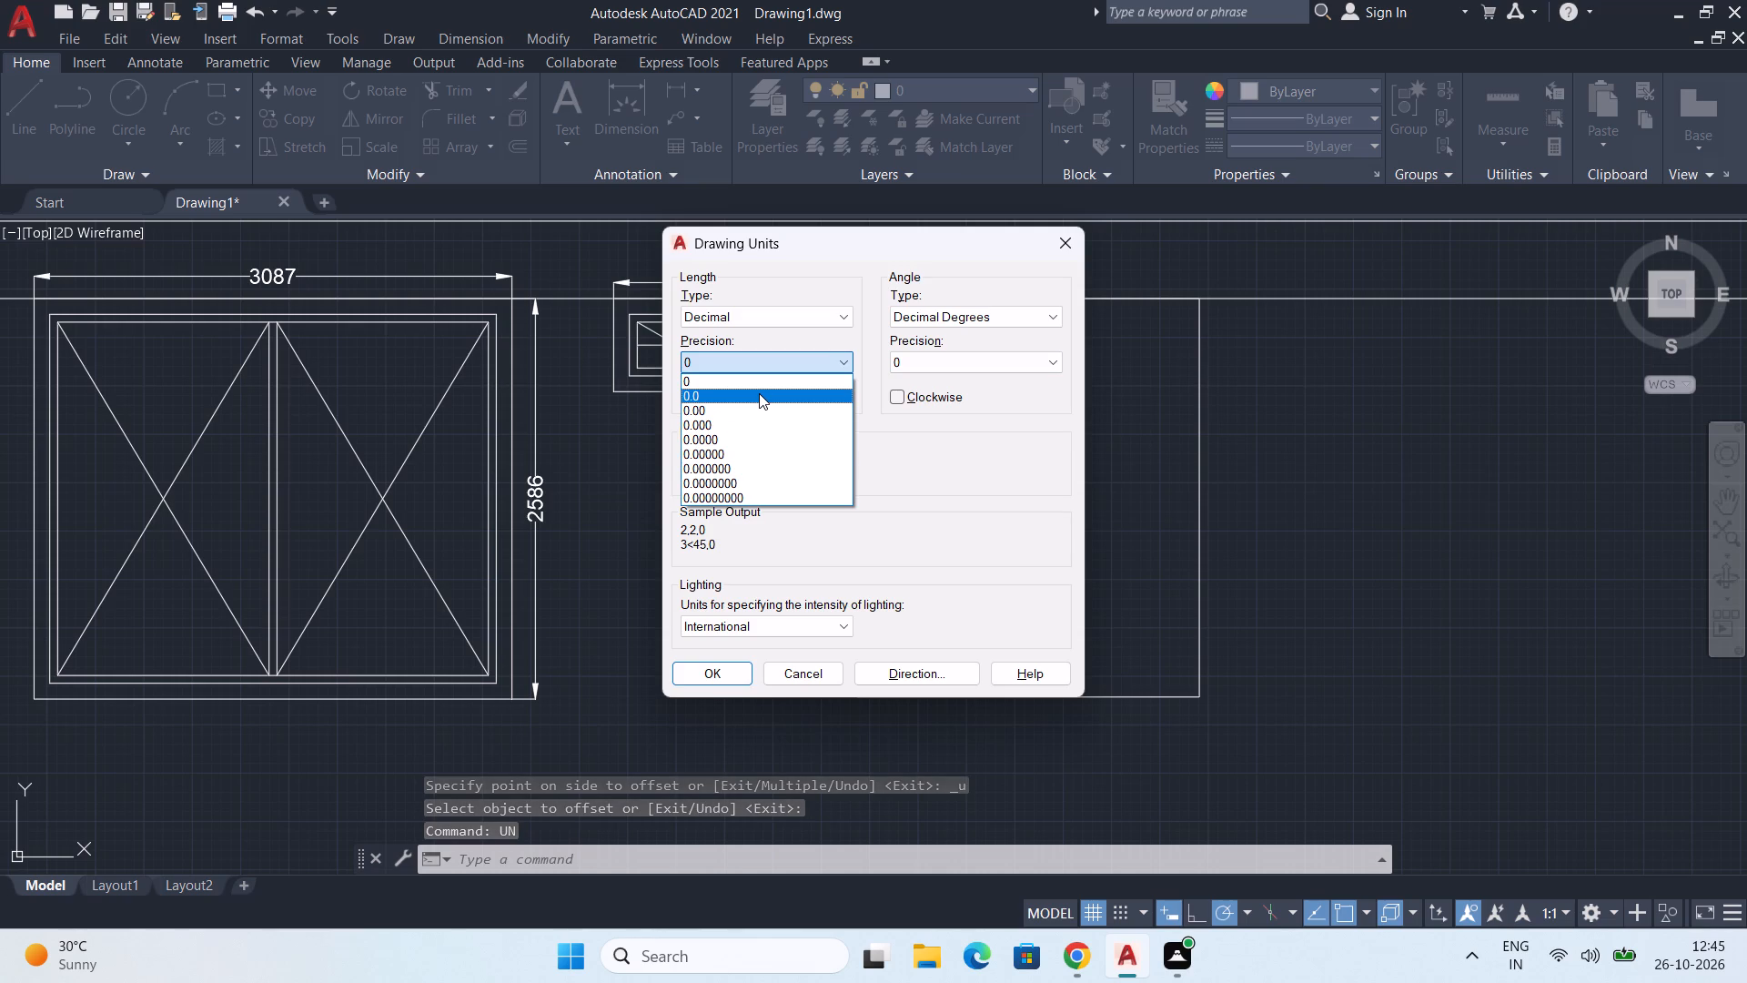
left_click(732, 674)
Modify the Standard dimension style so linear dimensions use a primary unit precision of 0.0.
key("d")
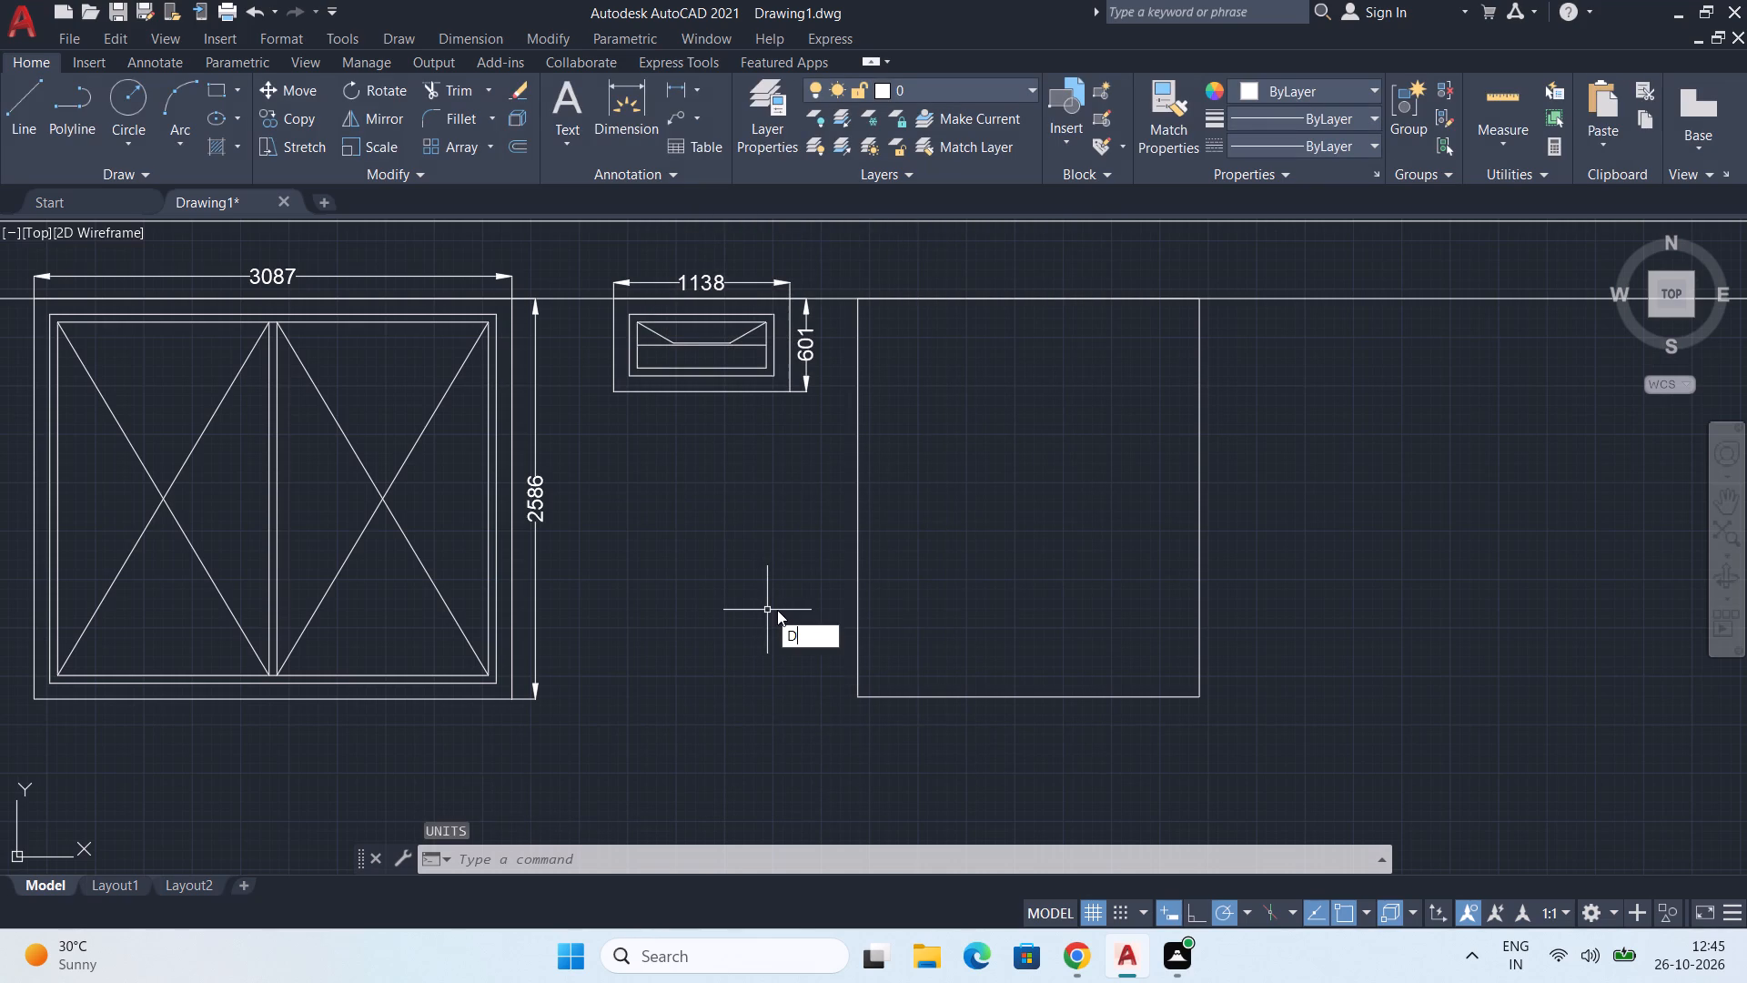
key("Return")
left_click(1153, 427)
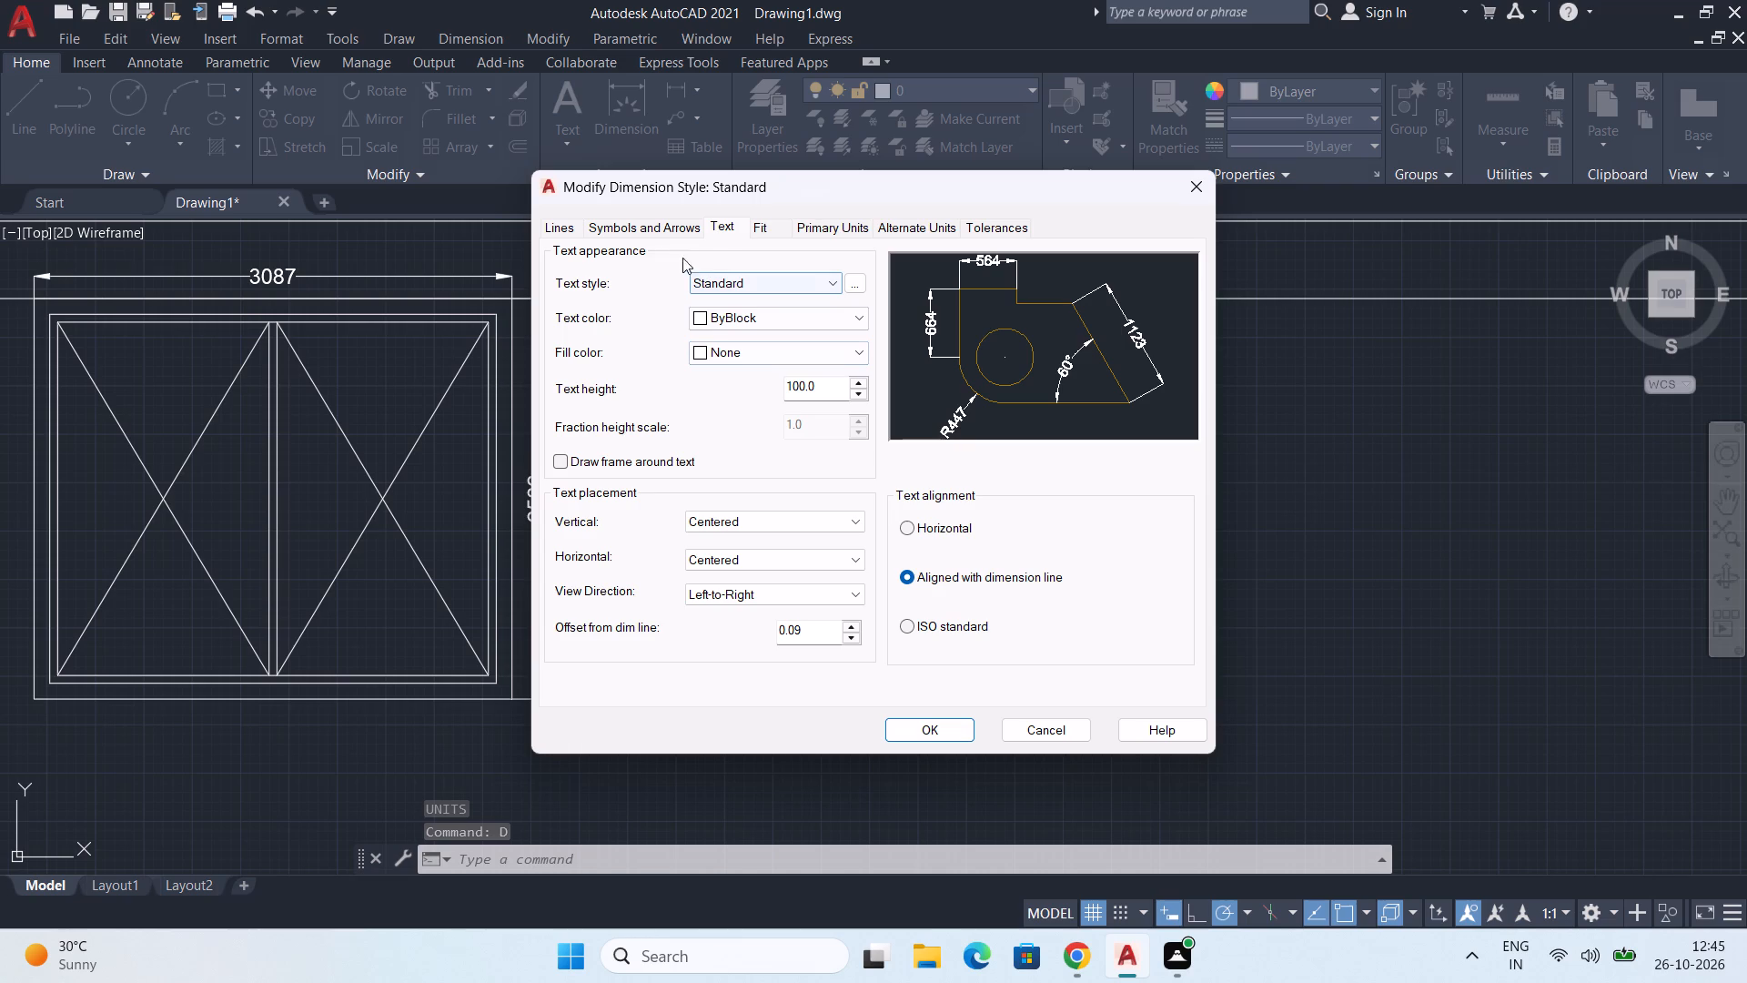
left_click(824, 228)
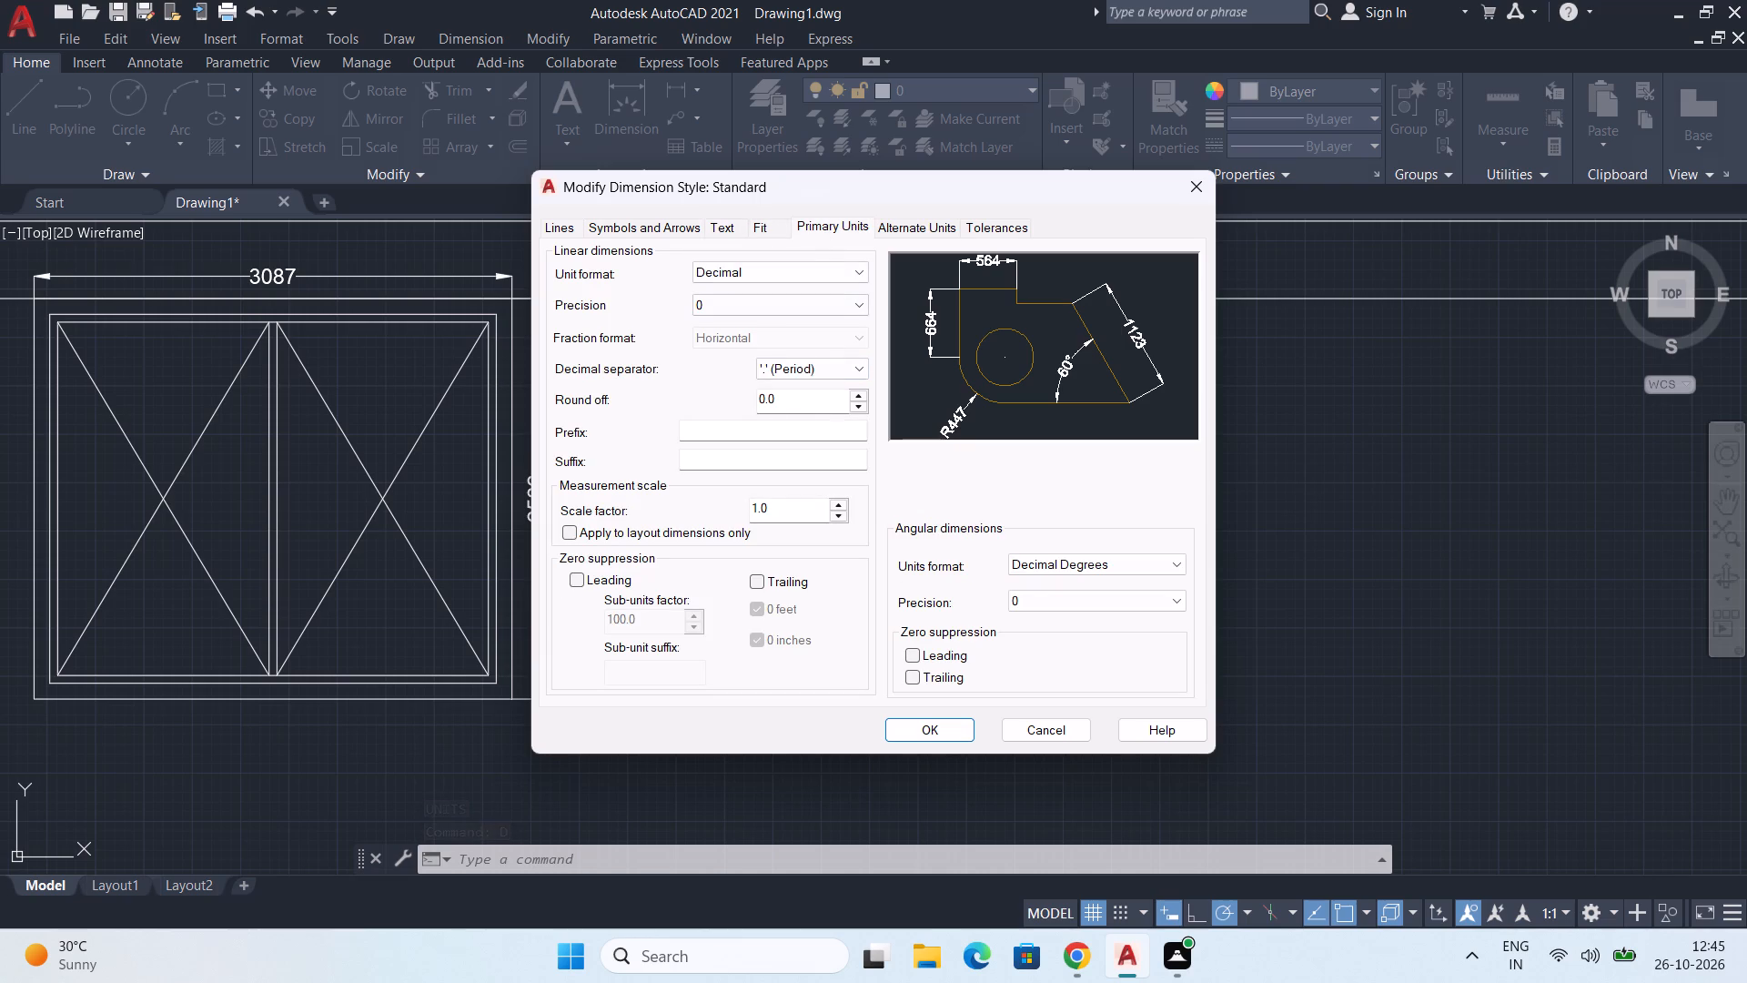
left_click(843, 308)
left_click(728, 337)
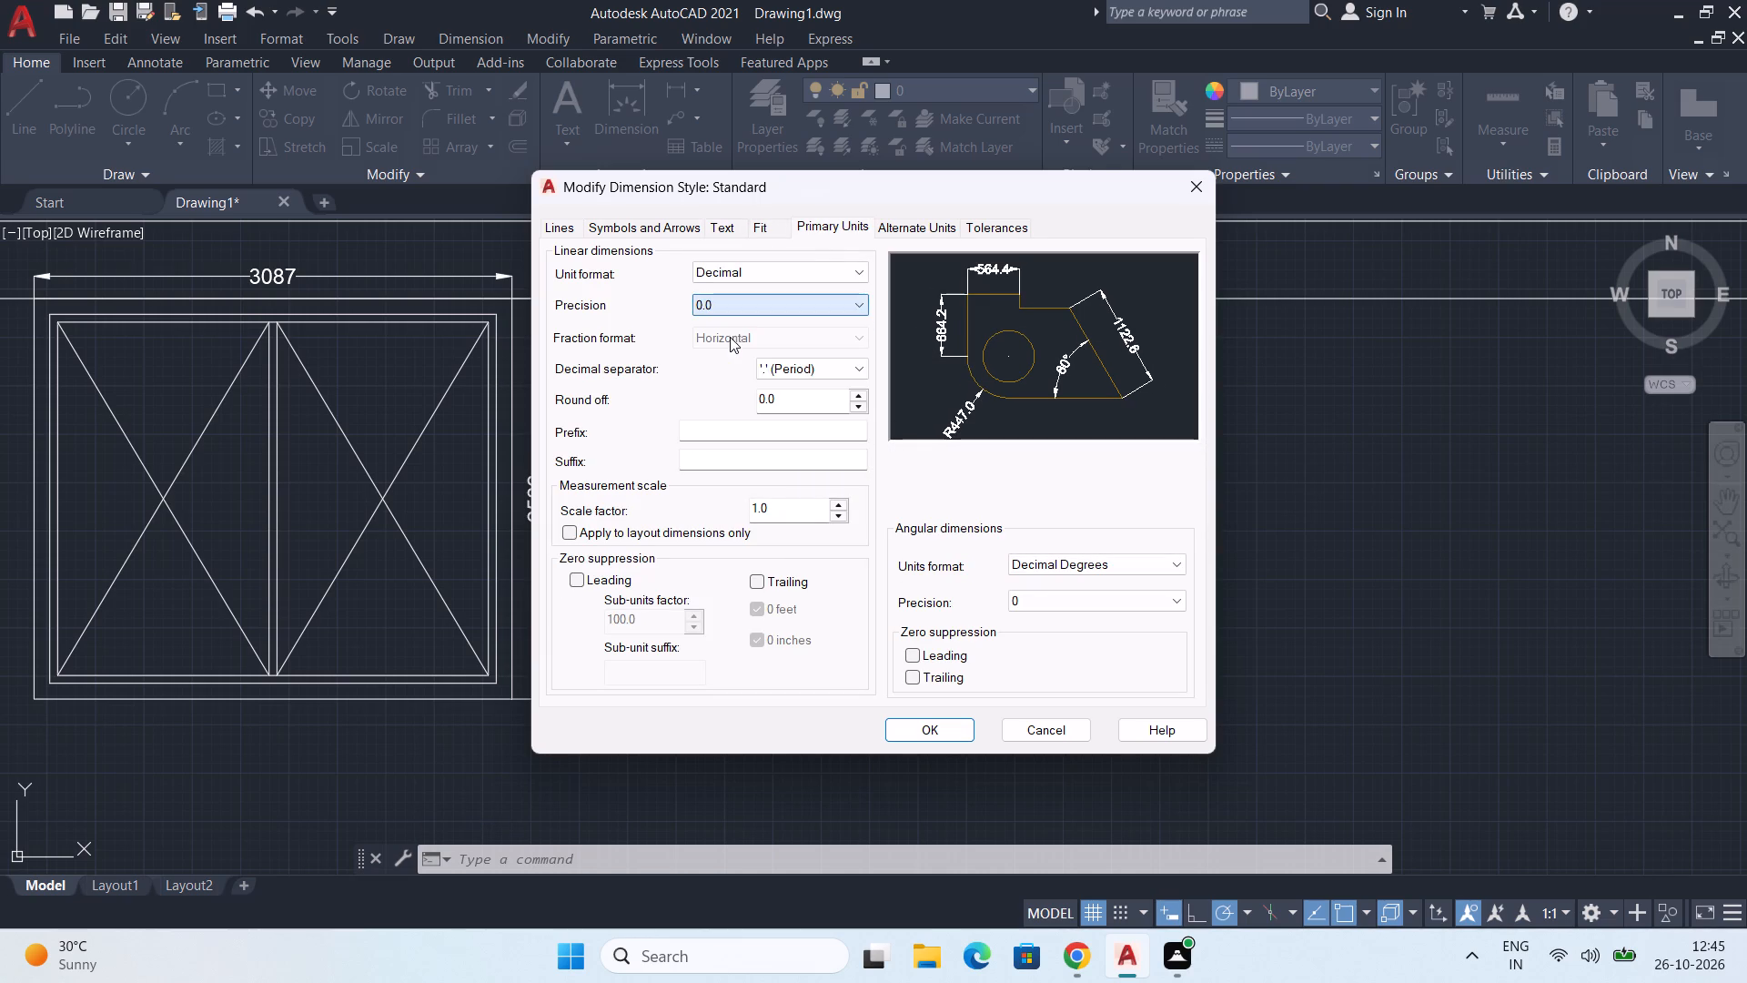
left_click(934, 726)
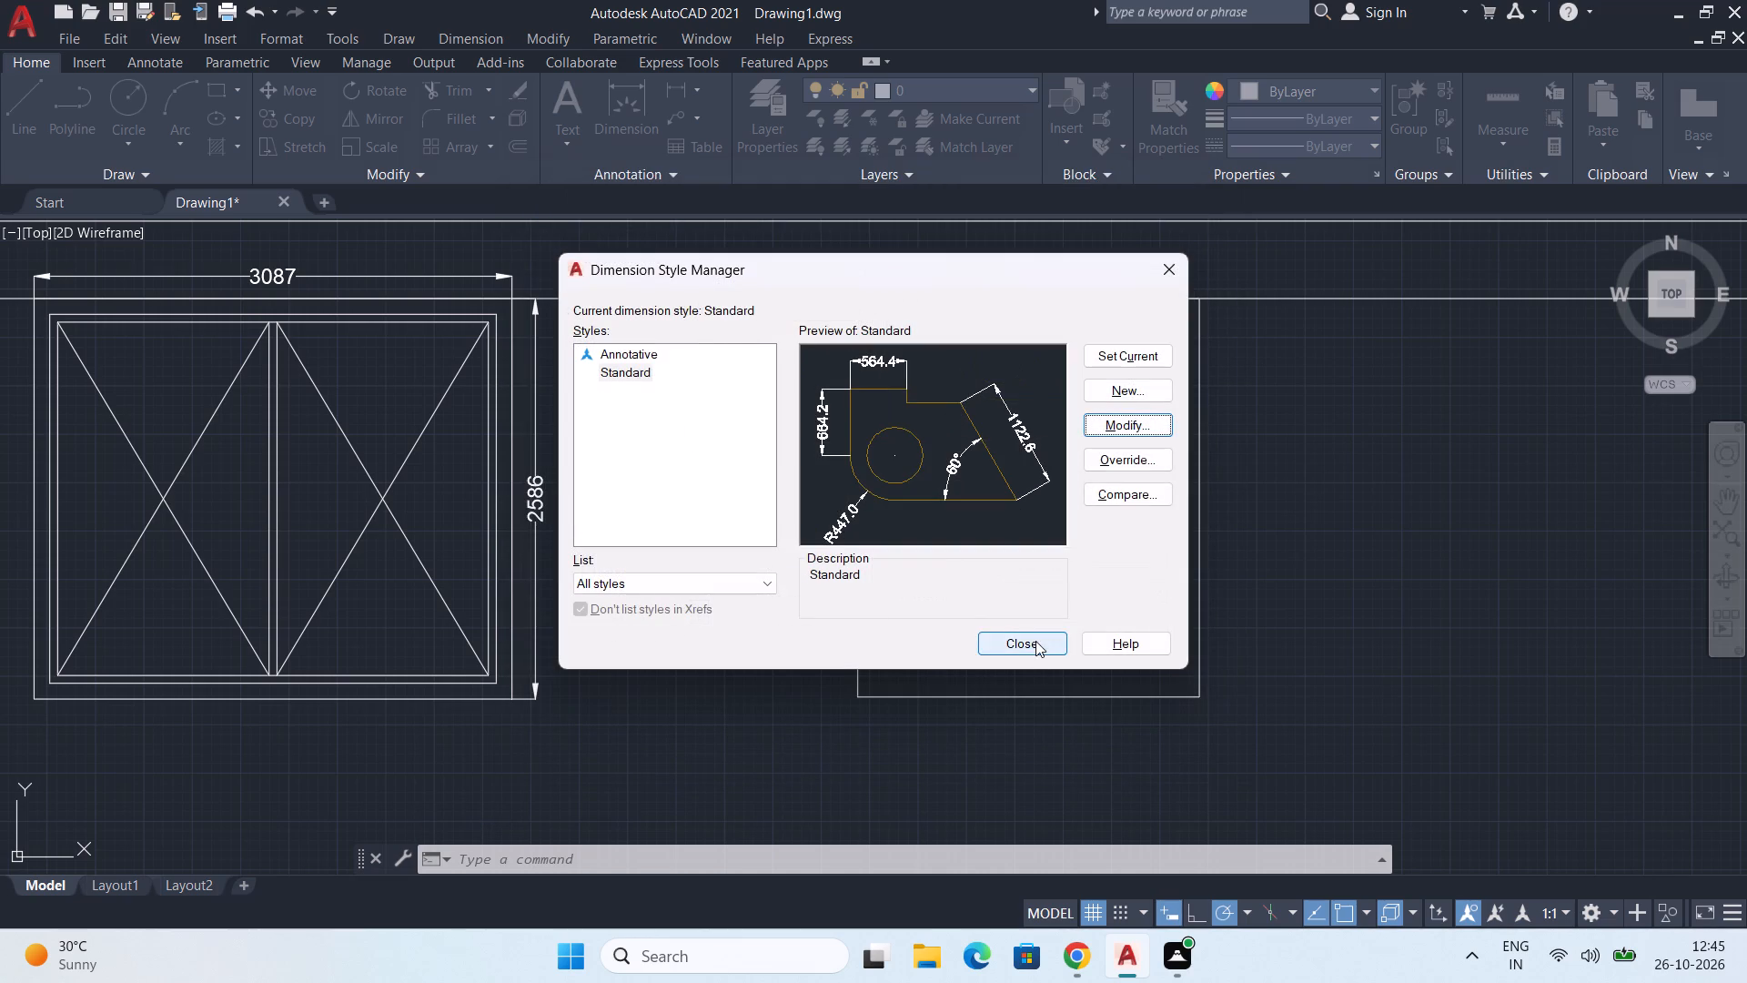
left_click(1035, 641)
Offset the seventh rectangle 101.6 mm inward.
type("OFF")
key("Return")
type("101")
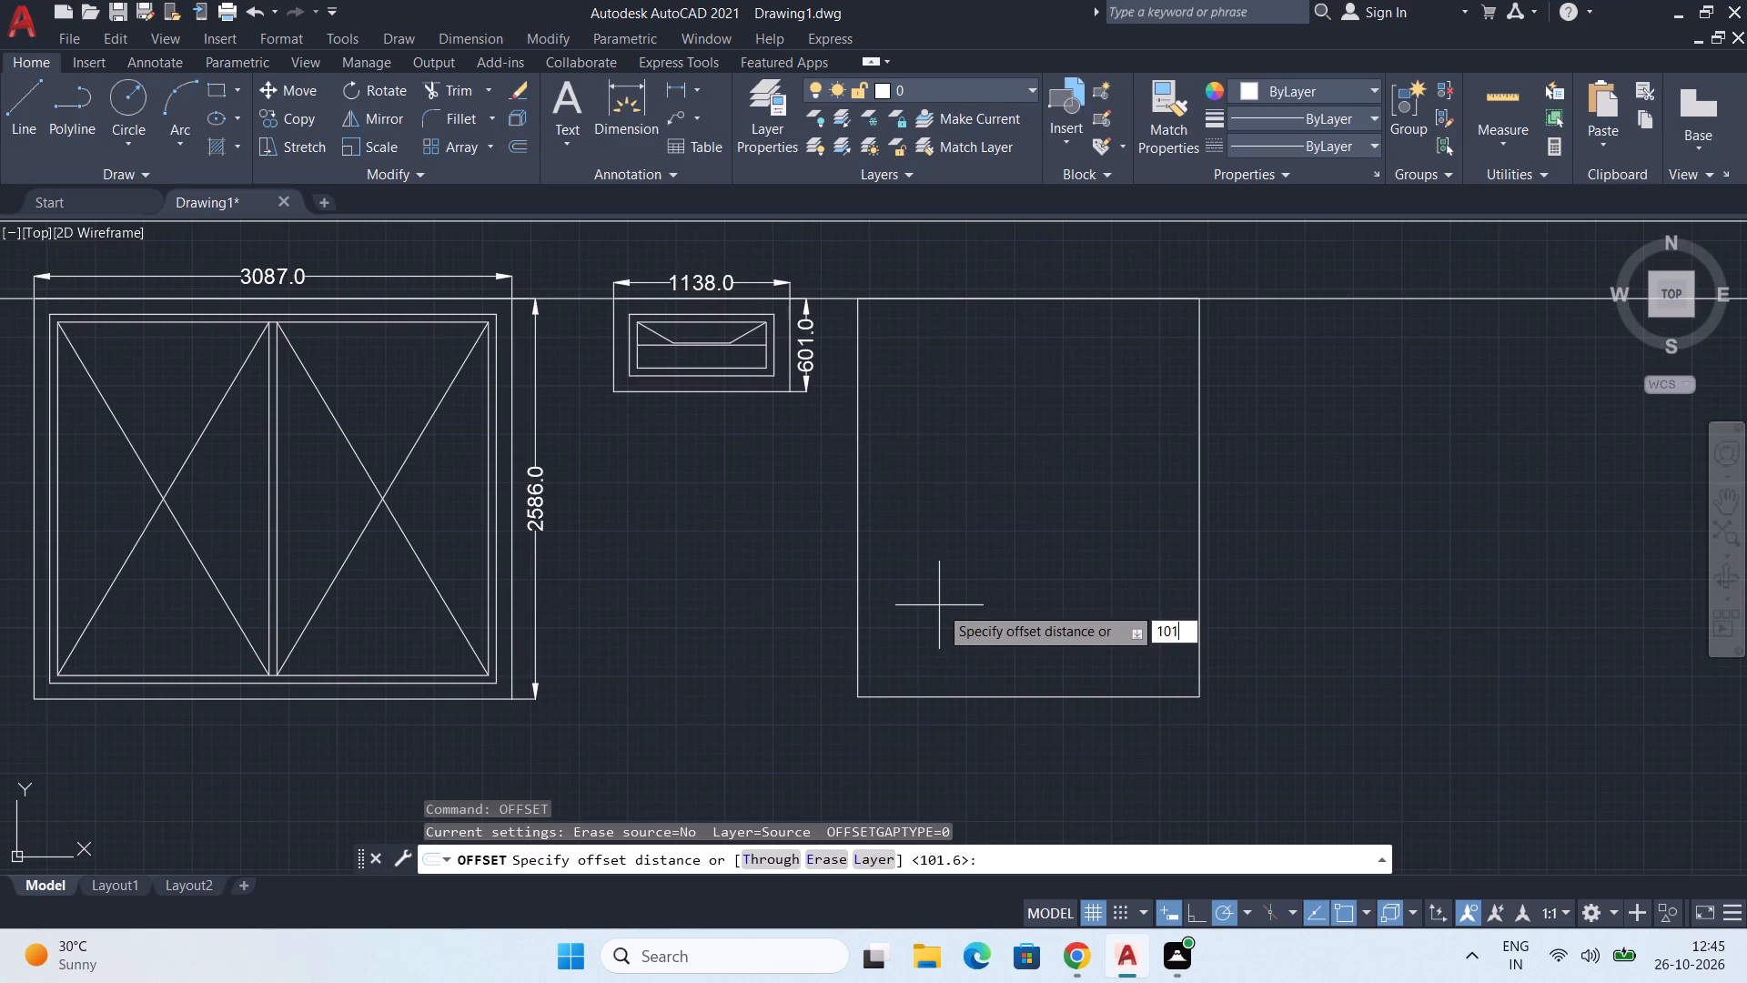
type(".6")
key("Return")
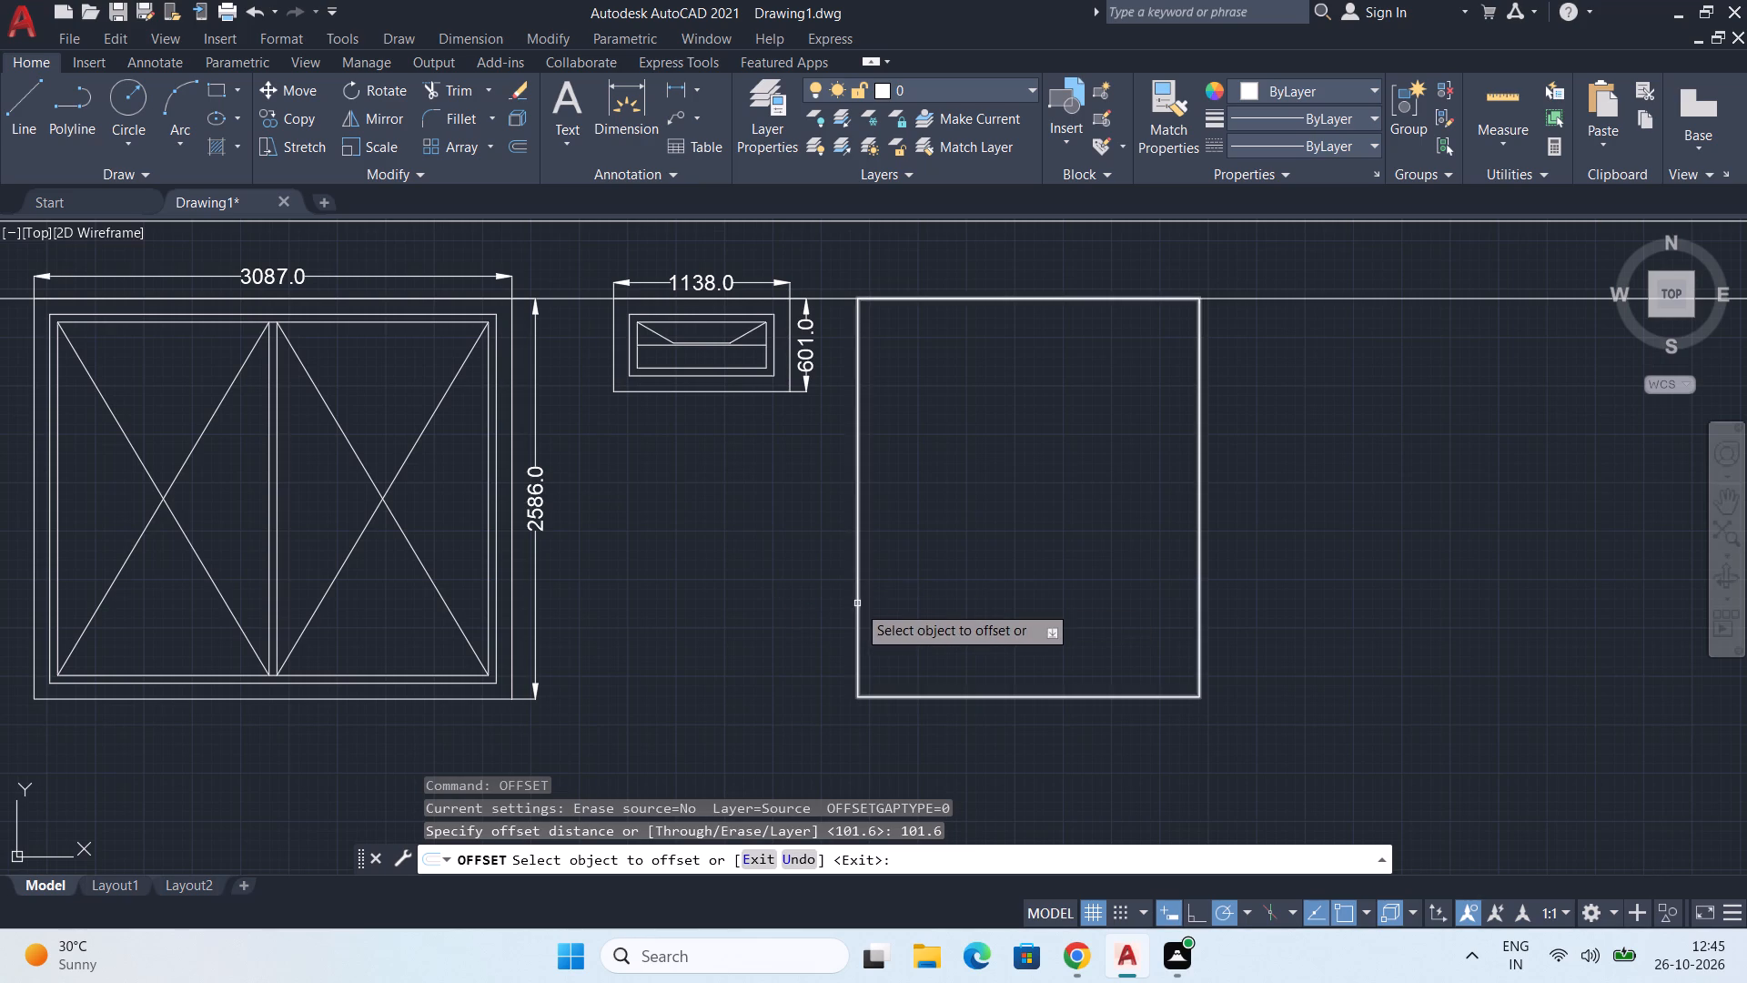
left_click_drag(859, 606, 873, 609)
left_click(921, 611)
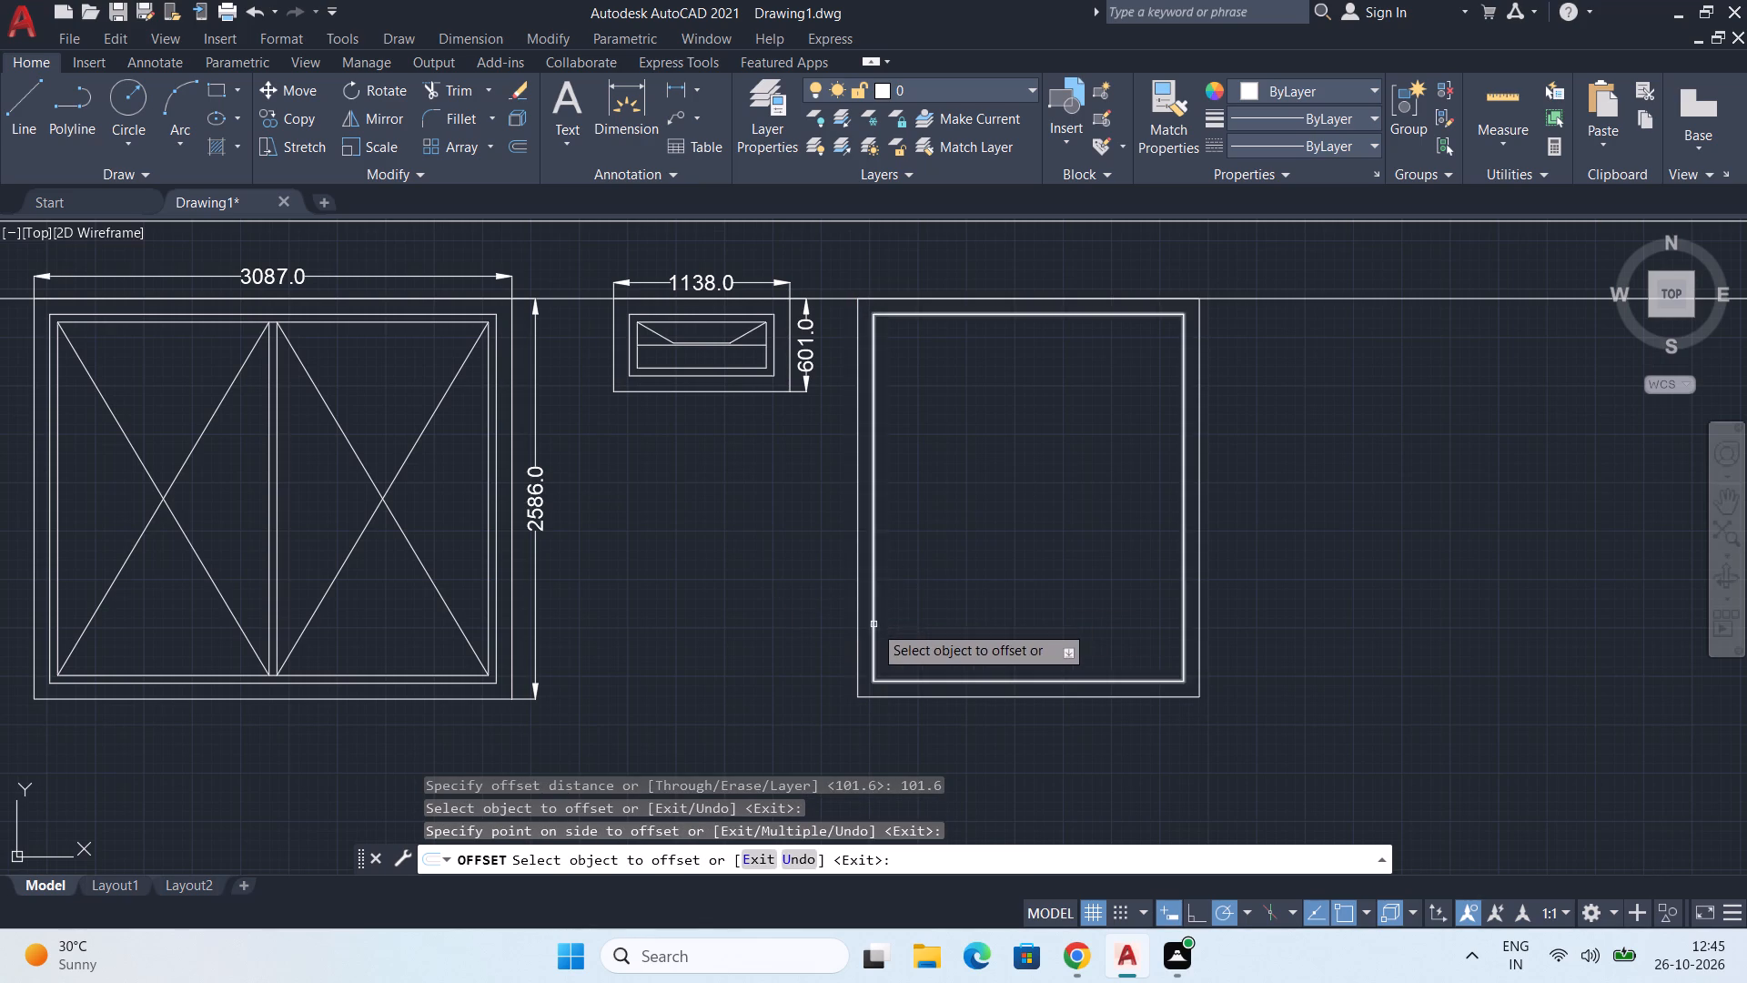
Offset the seventh frame's inner rectangle a further 50.8 mm inward.
left_click_drag(873, 624, 884, 627)
type("50.8")
key("Return")
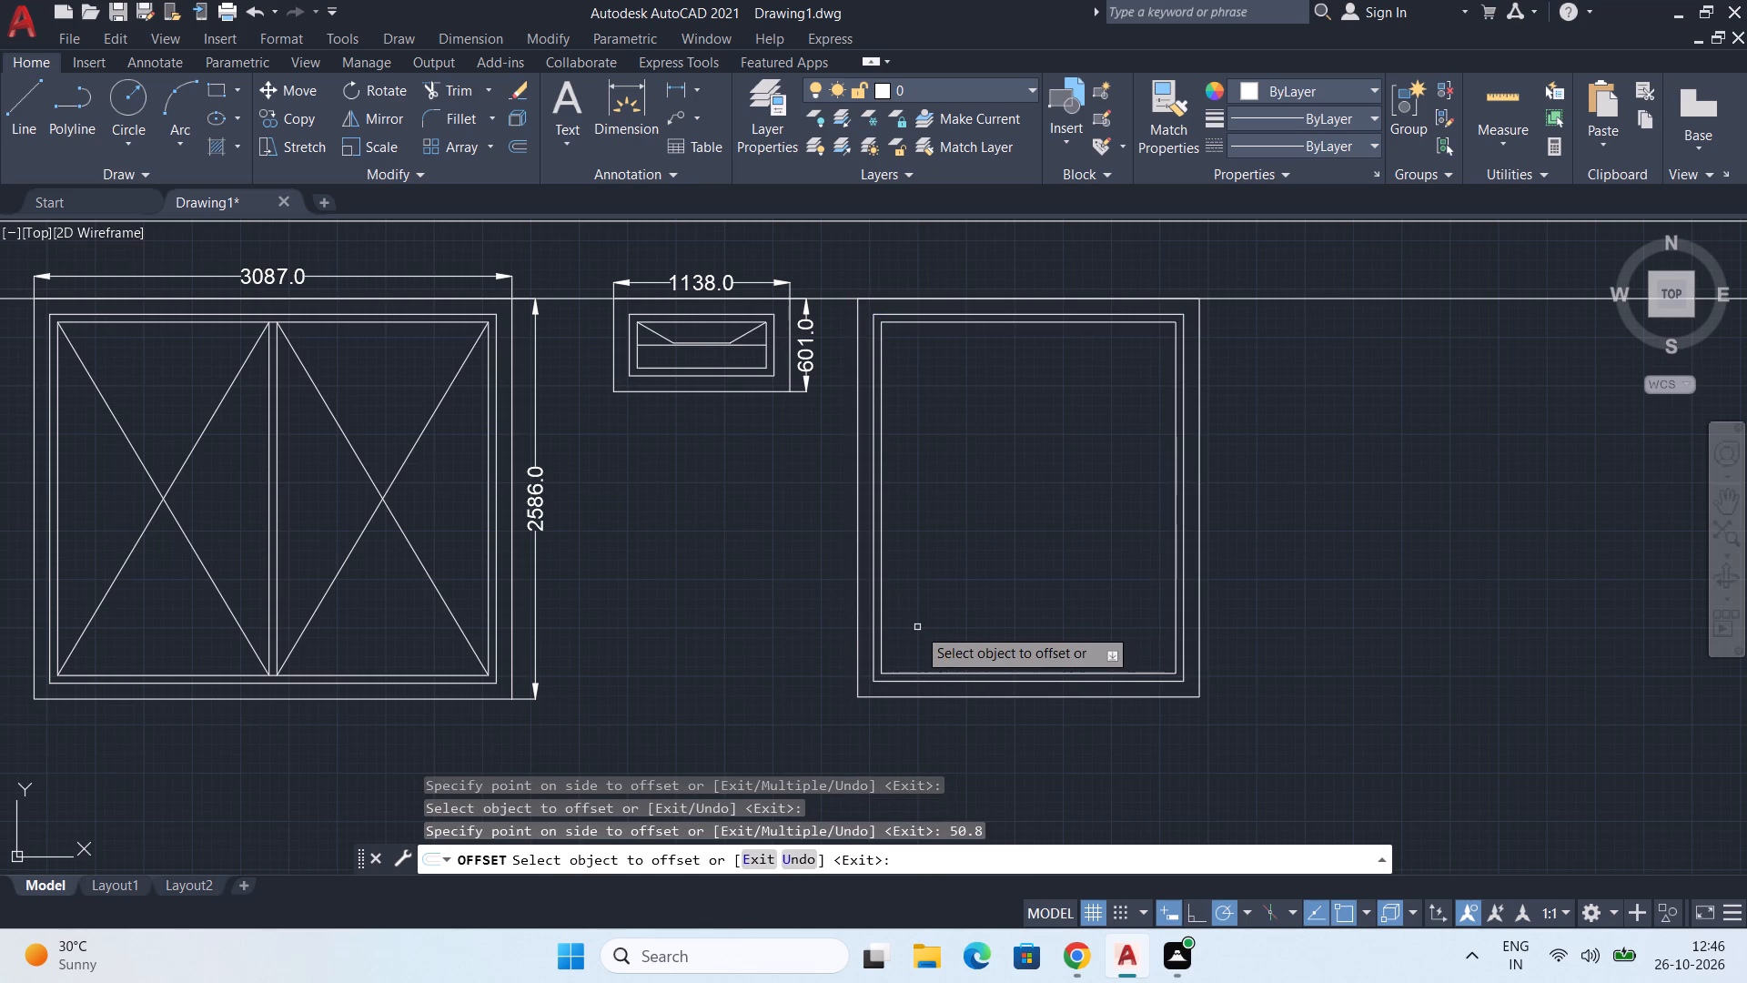
key("space")
Draw a vertical line about 2268 mm long joining the bottom and top midpoints of the seventh frame's innermost rectangle.
middle_click_drag(946, 630, 803, 574)
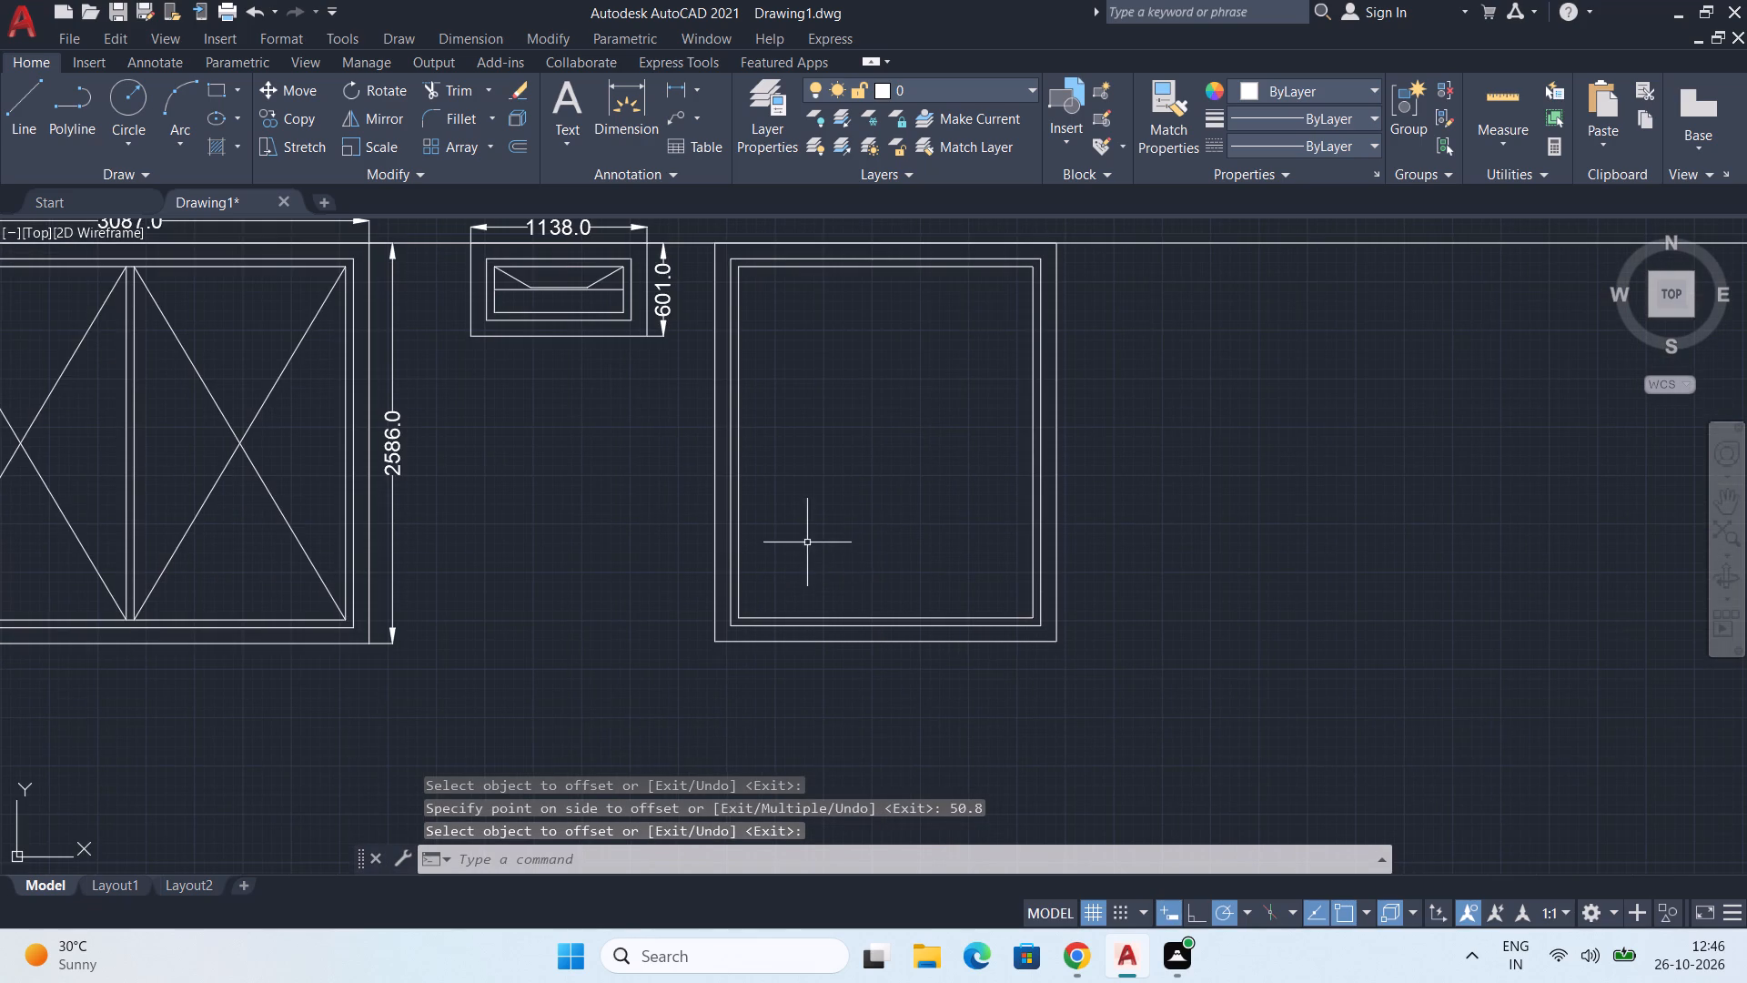
key("l")
key("Return")
middle_click_drag(865, 631, 903, 645)
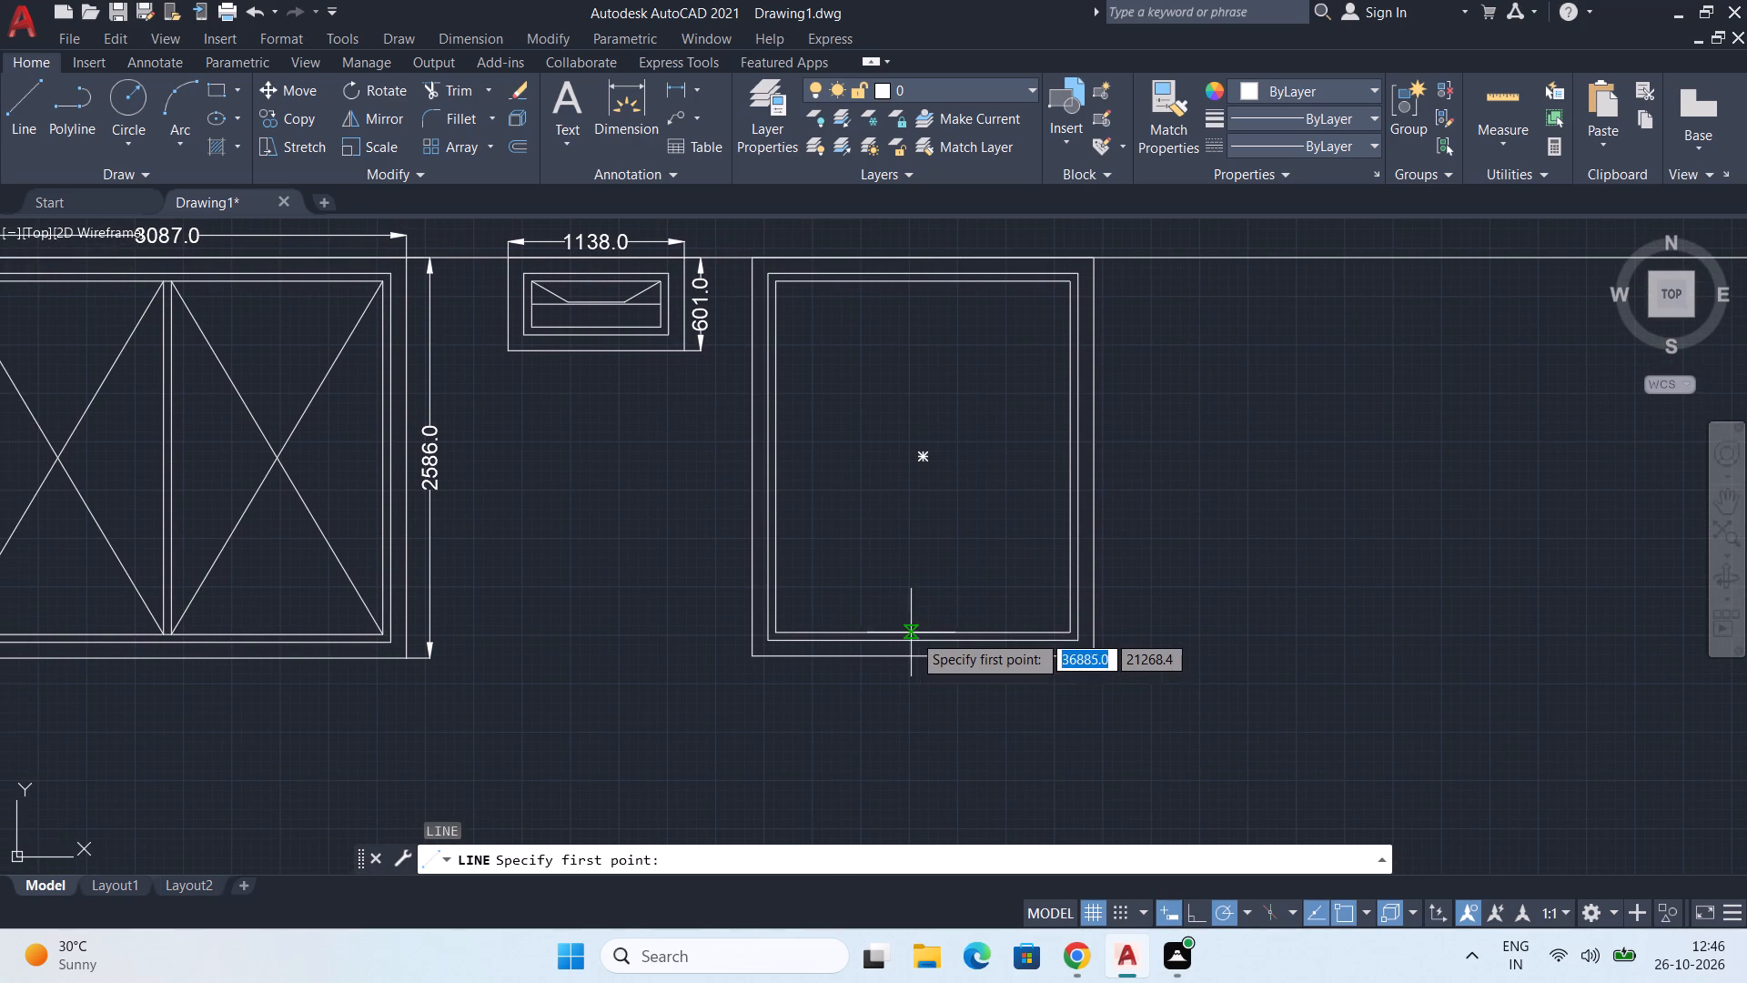
left_click(927, 636)
middle_click_drag(929, 443, 960, 581)
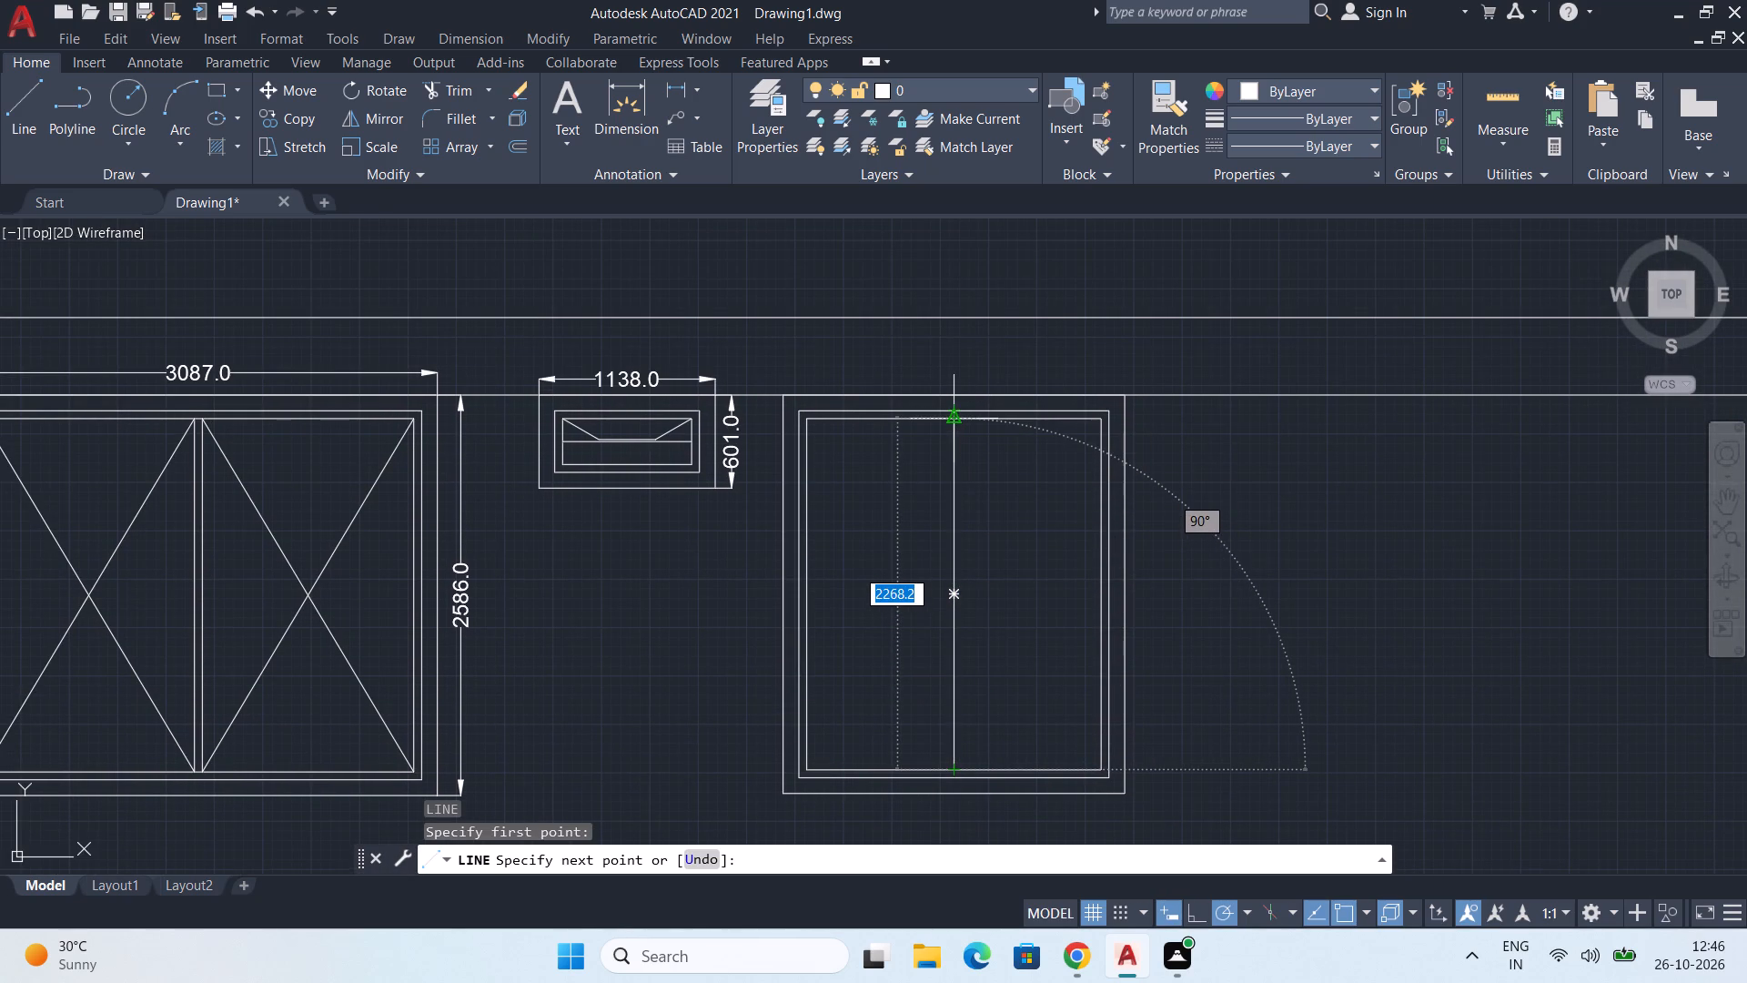
scroll(947, 414, "up", 2)
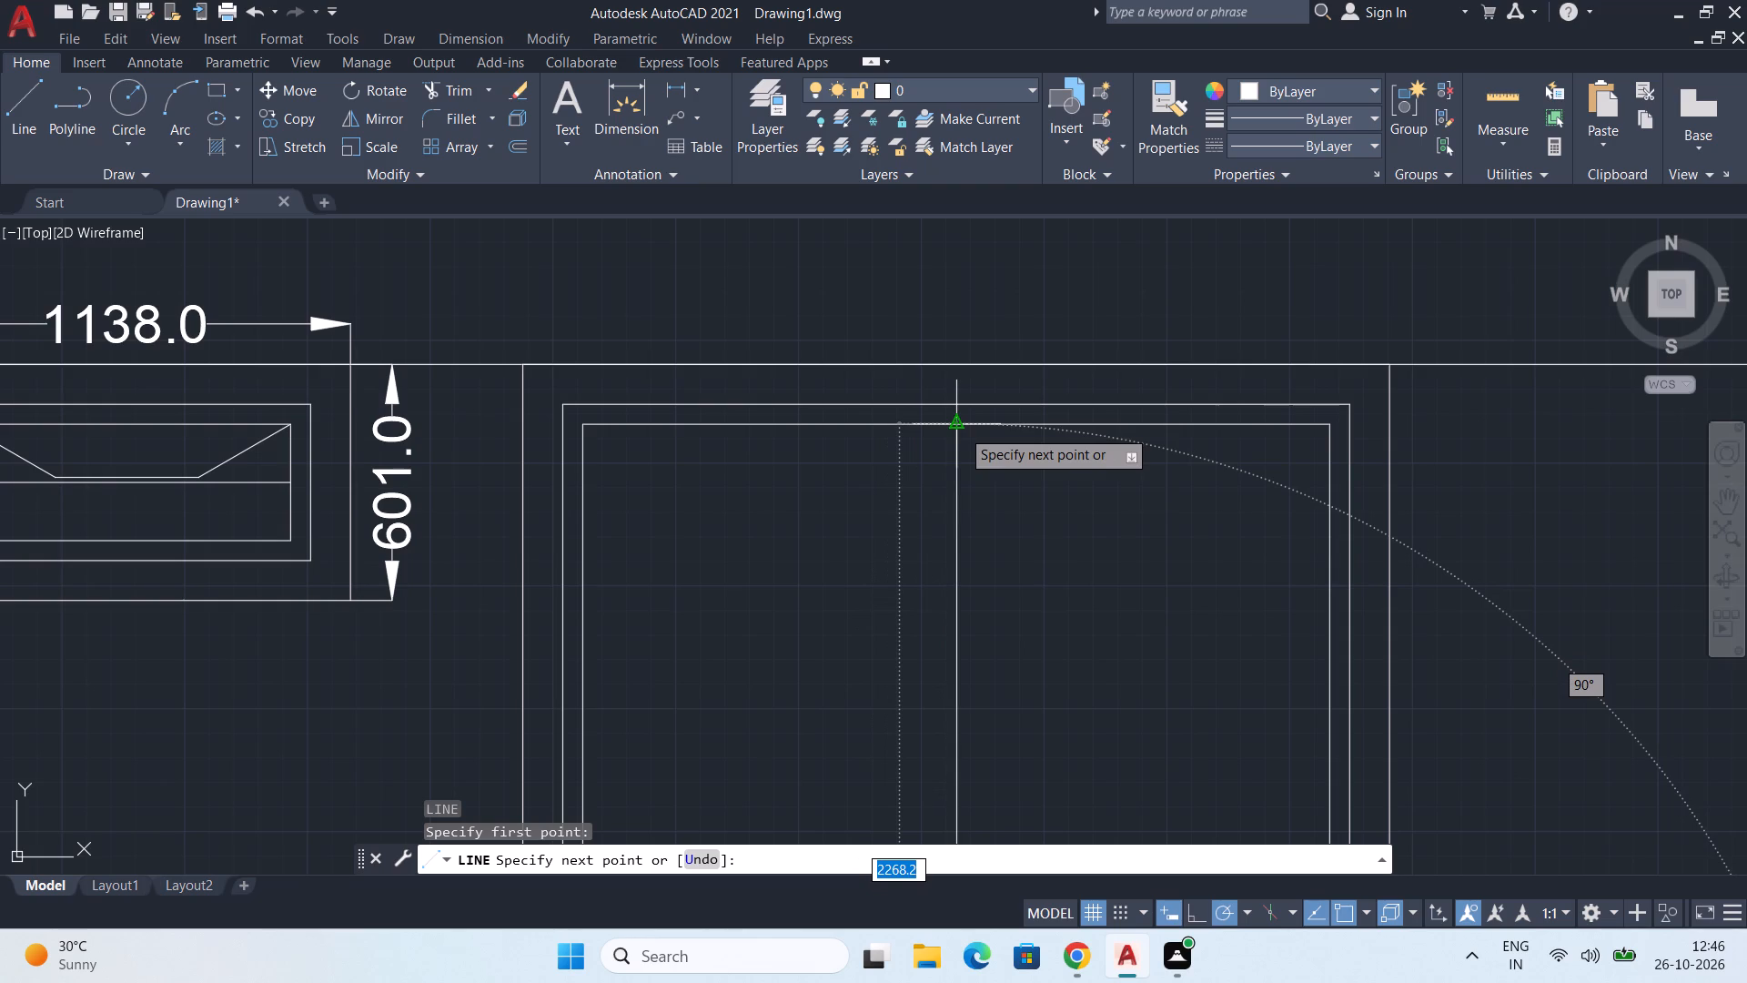
left_click(961, 429)
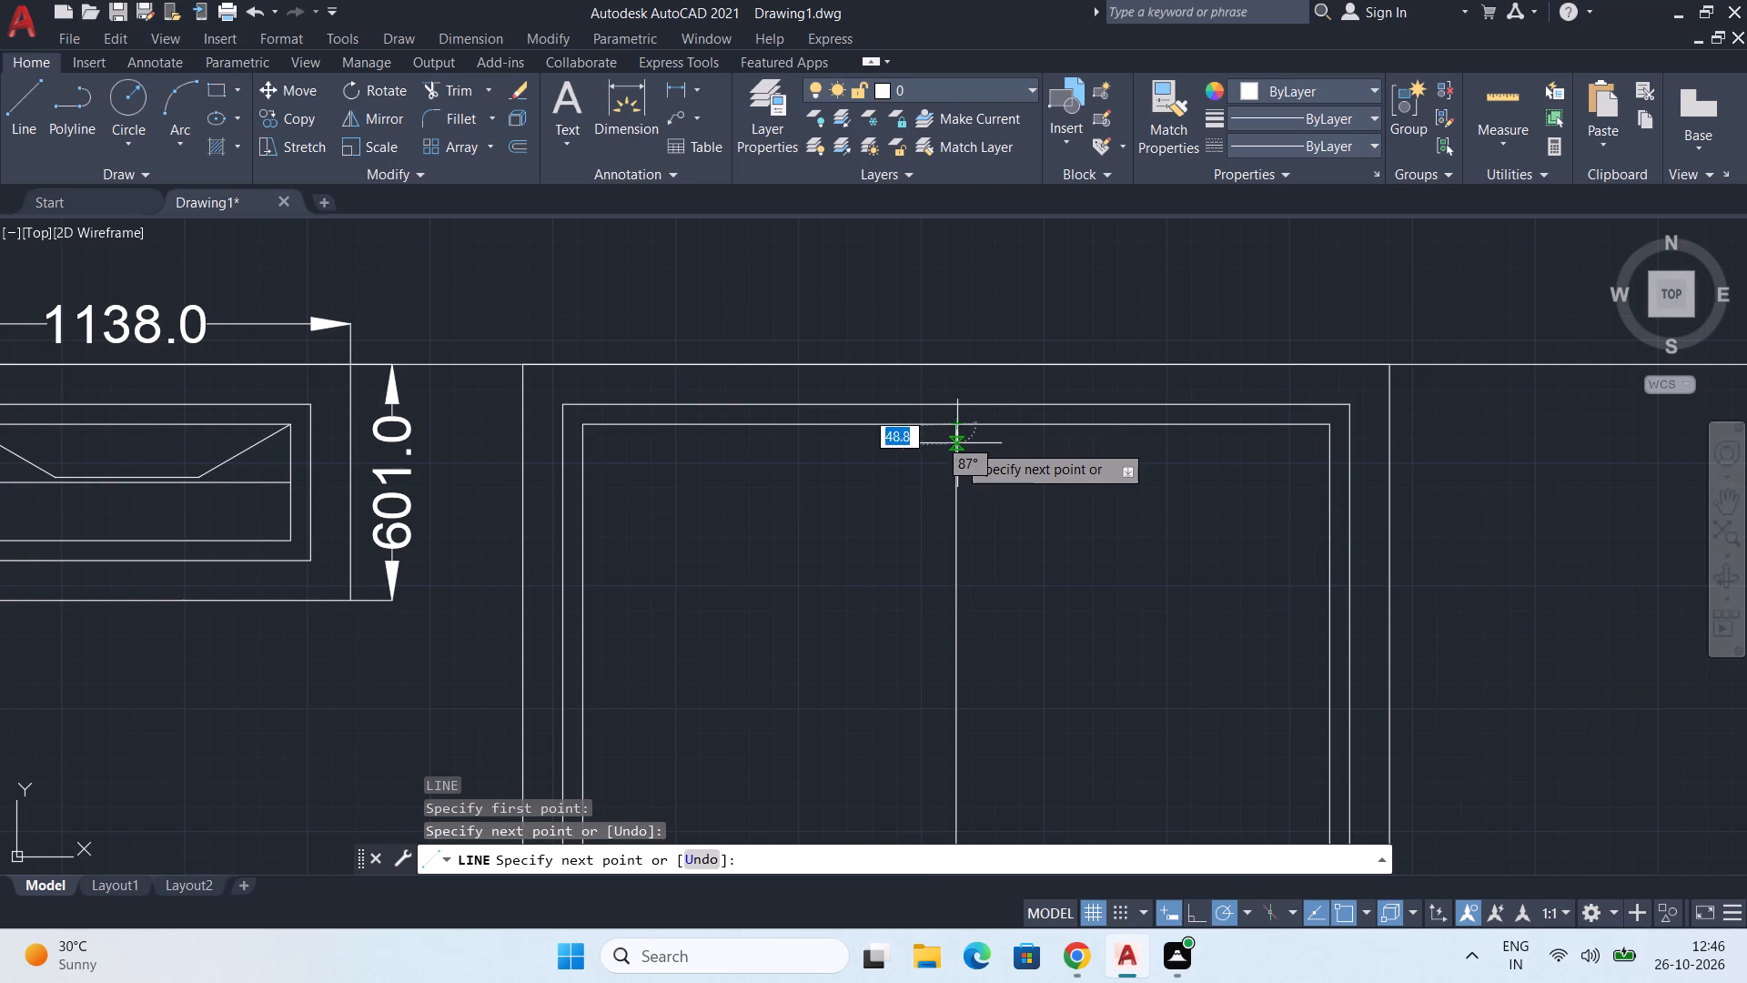
key("Escape")
Add a linear dimension for the seventh frame's overall width, placed just above its top edge between the two long lines.
scroll(976, 478, "down", 2)
middle_click_drag(1039, 583, 1043, 511)
scroll(1043, 499, "down", 1)
middle_click_drag(1040, 519, 989, 592)
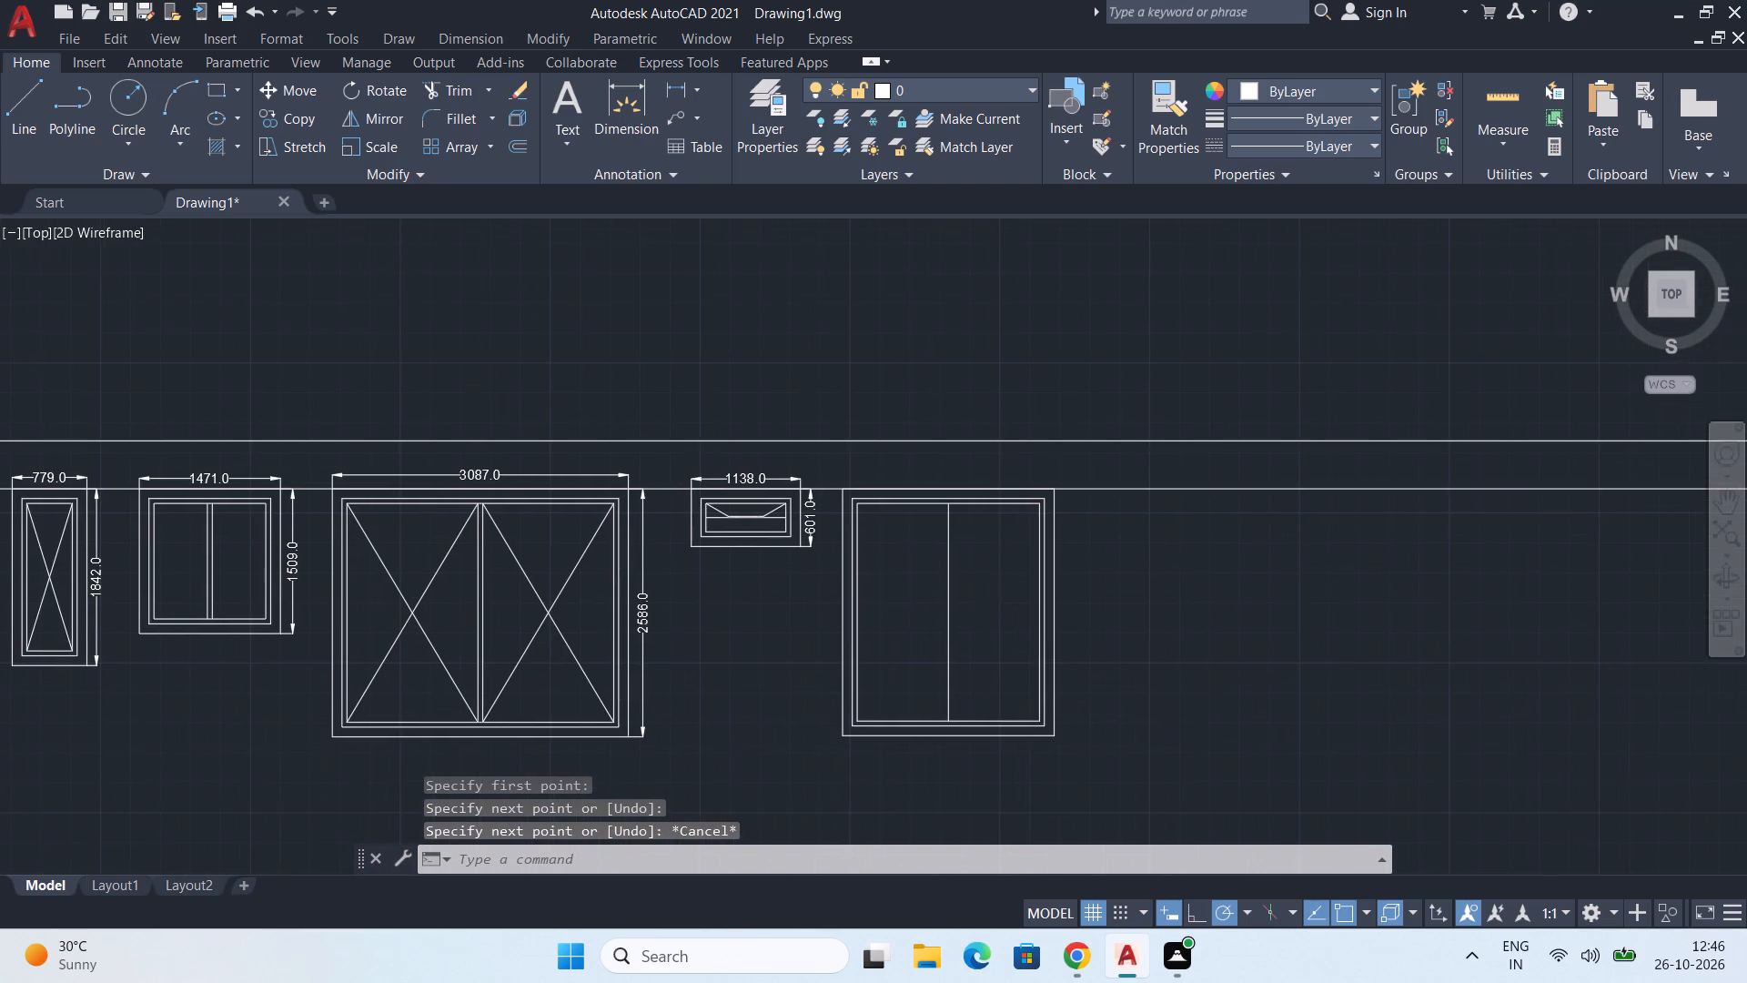
middle_click_drag(823, 527, 800, 543)
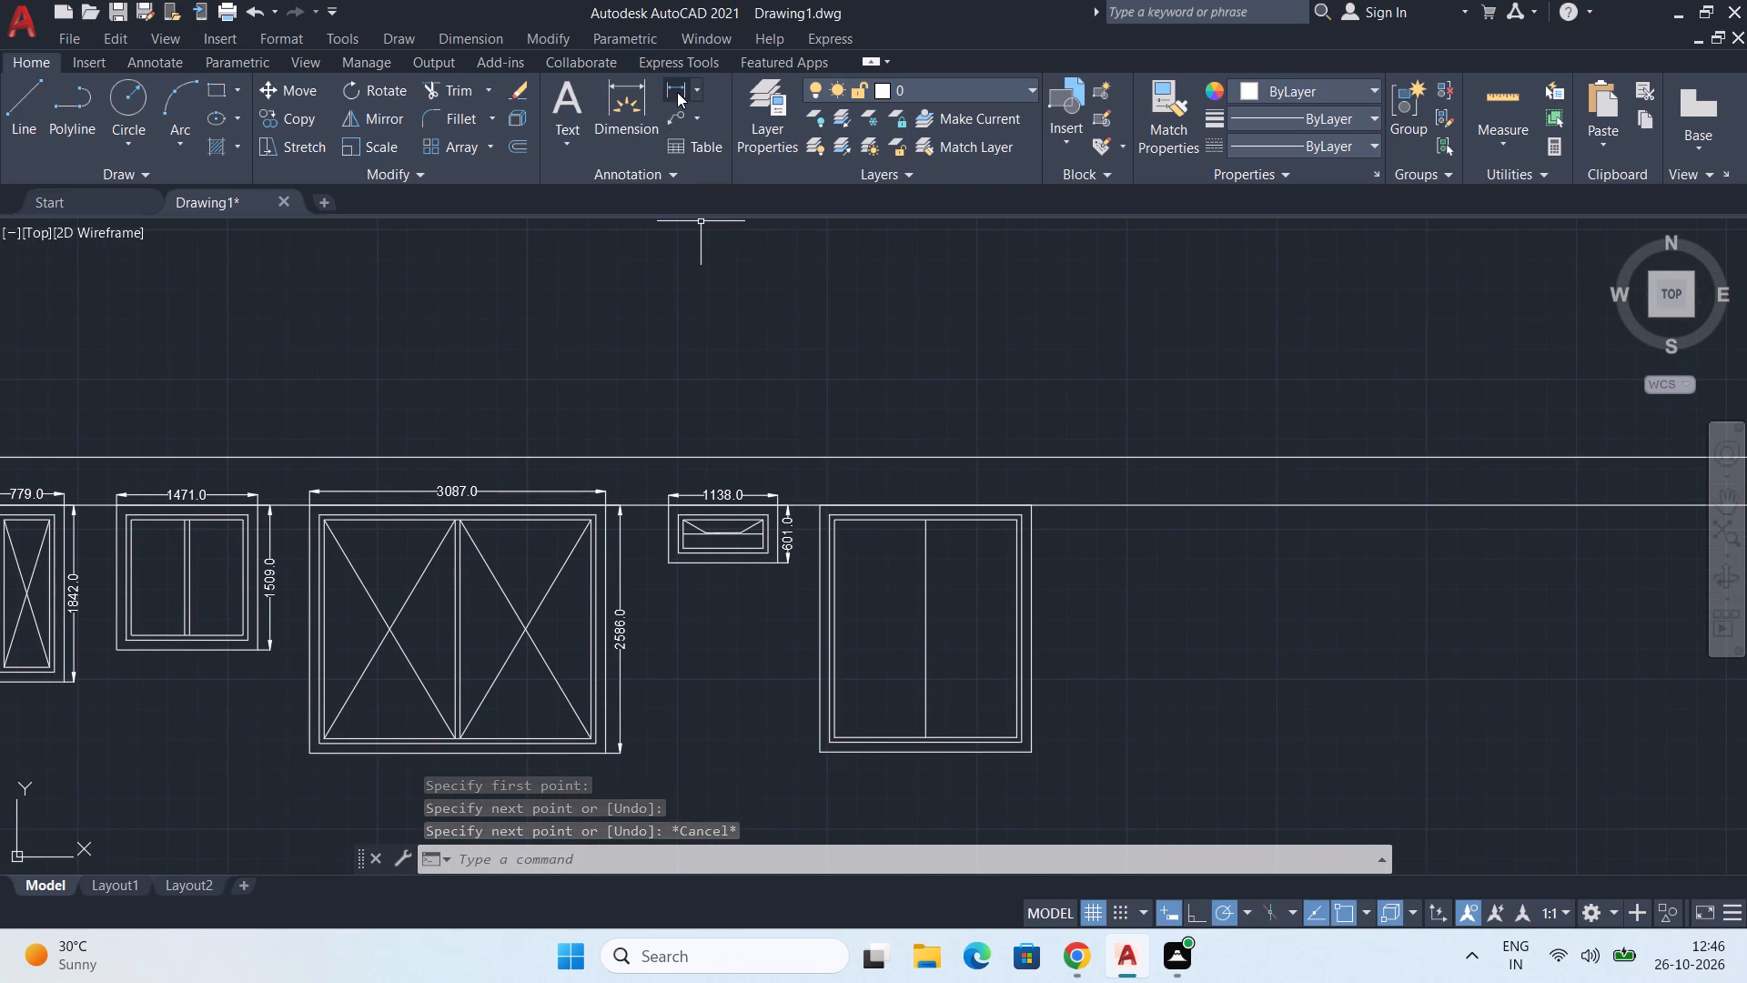
left_click(676, 89)
left_click(815, 502)
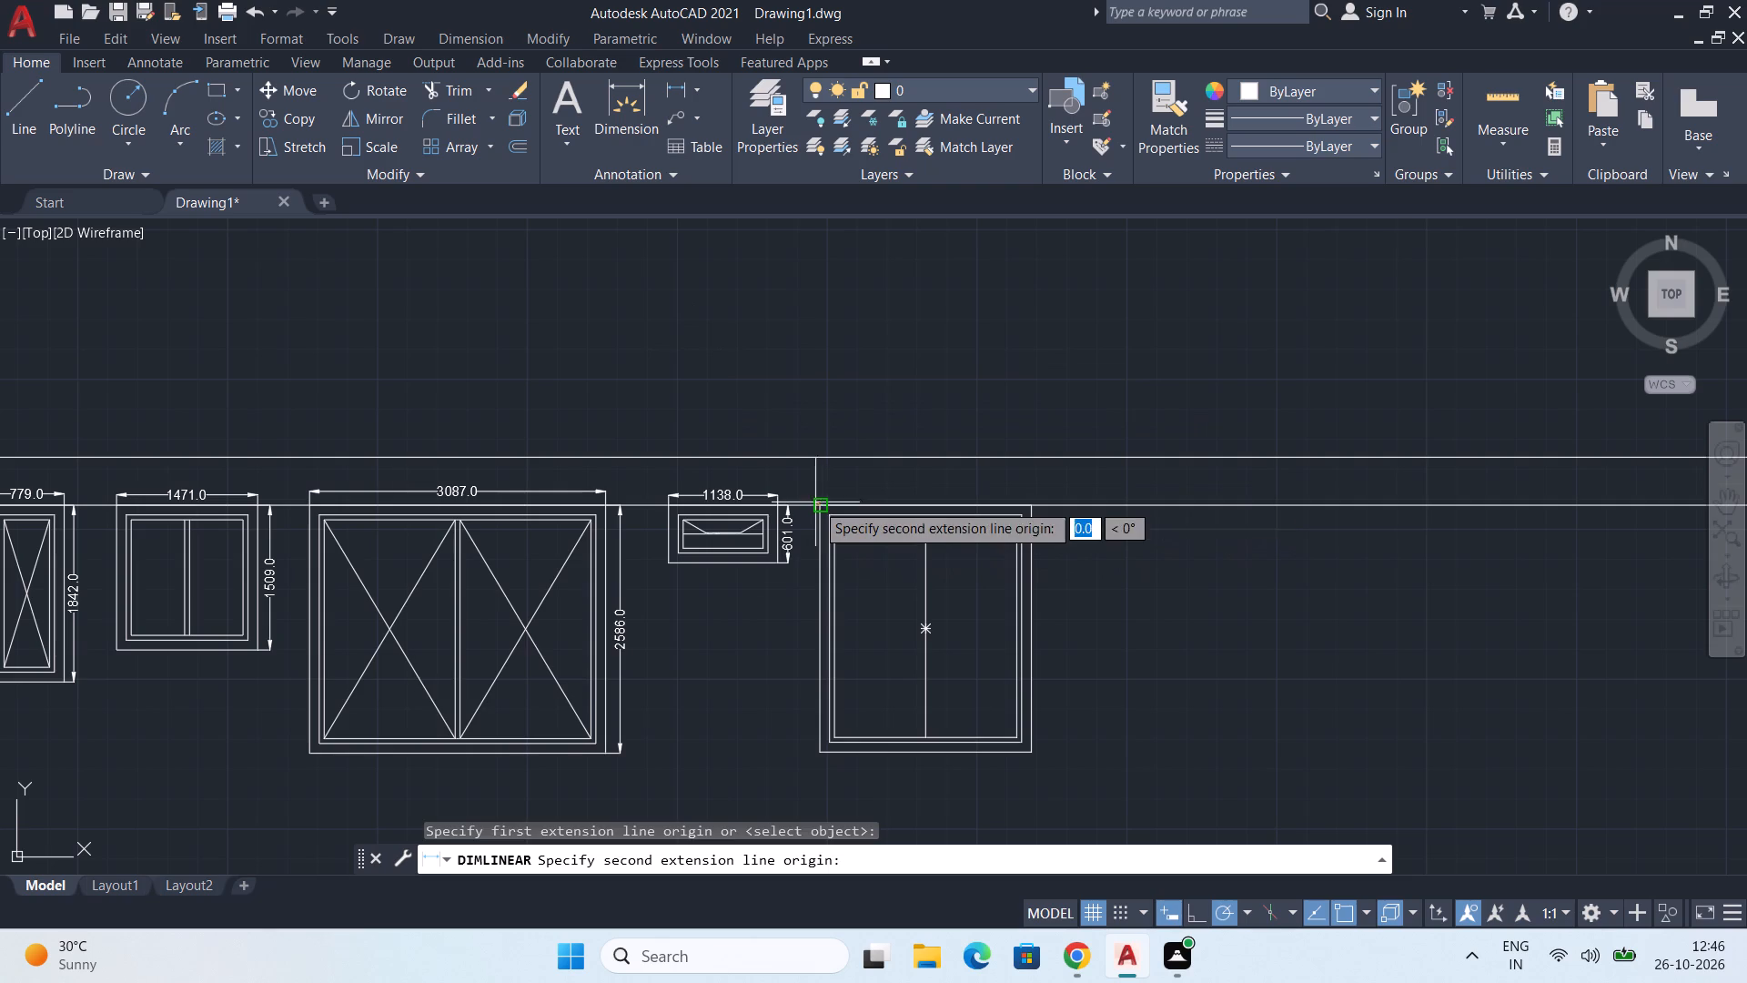
left_click(1029, 503)
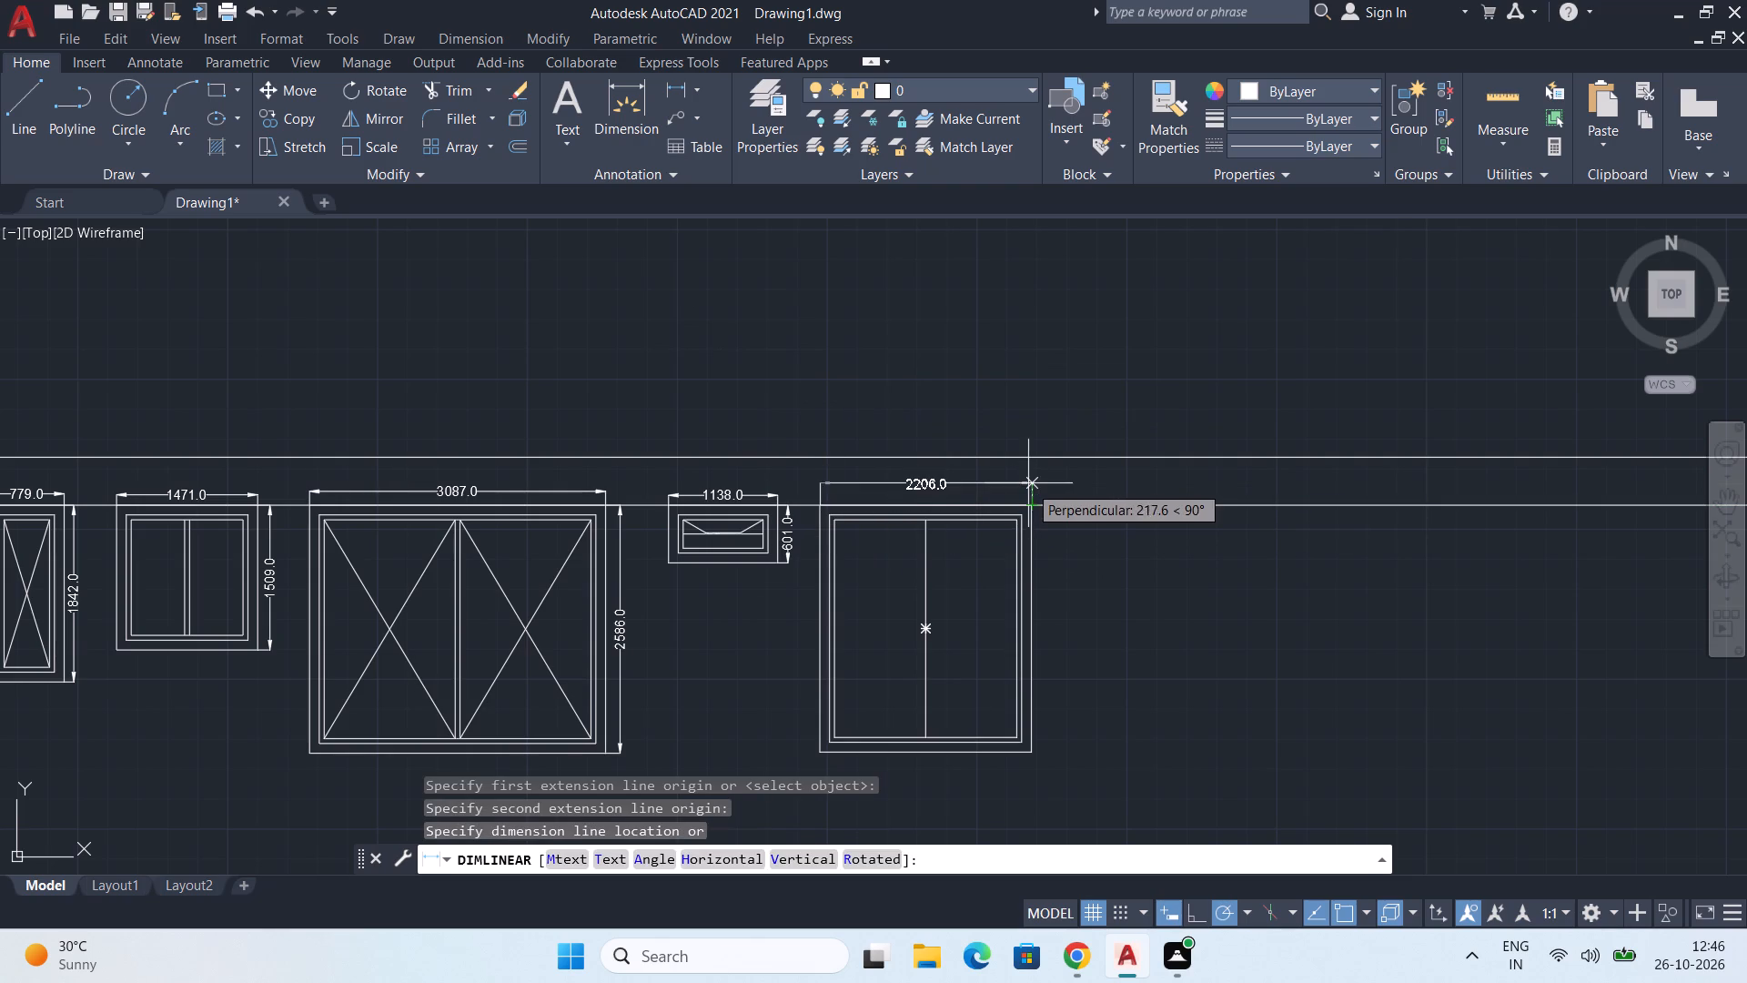
left_click(1027, 491)
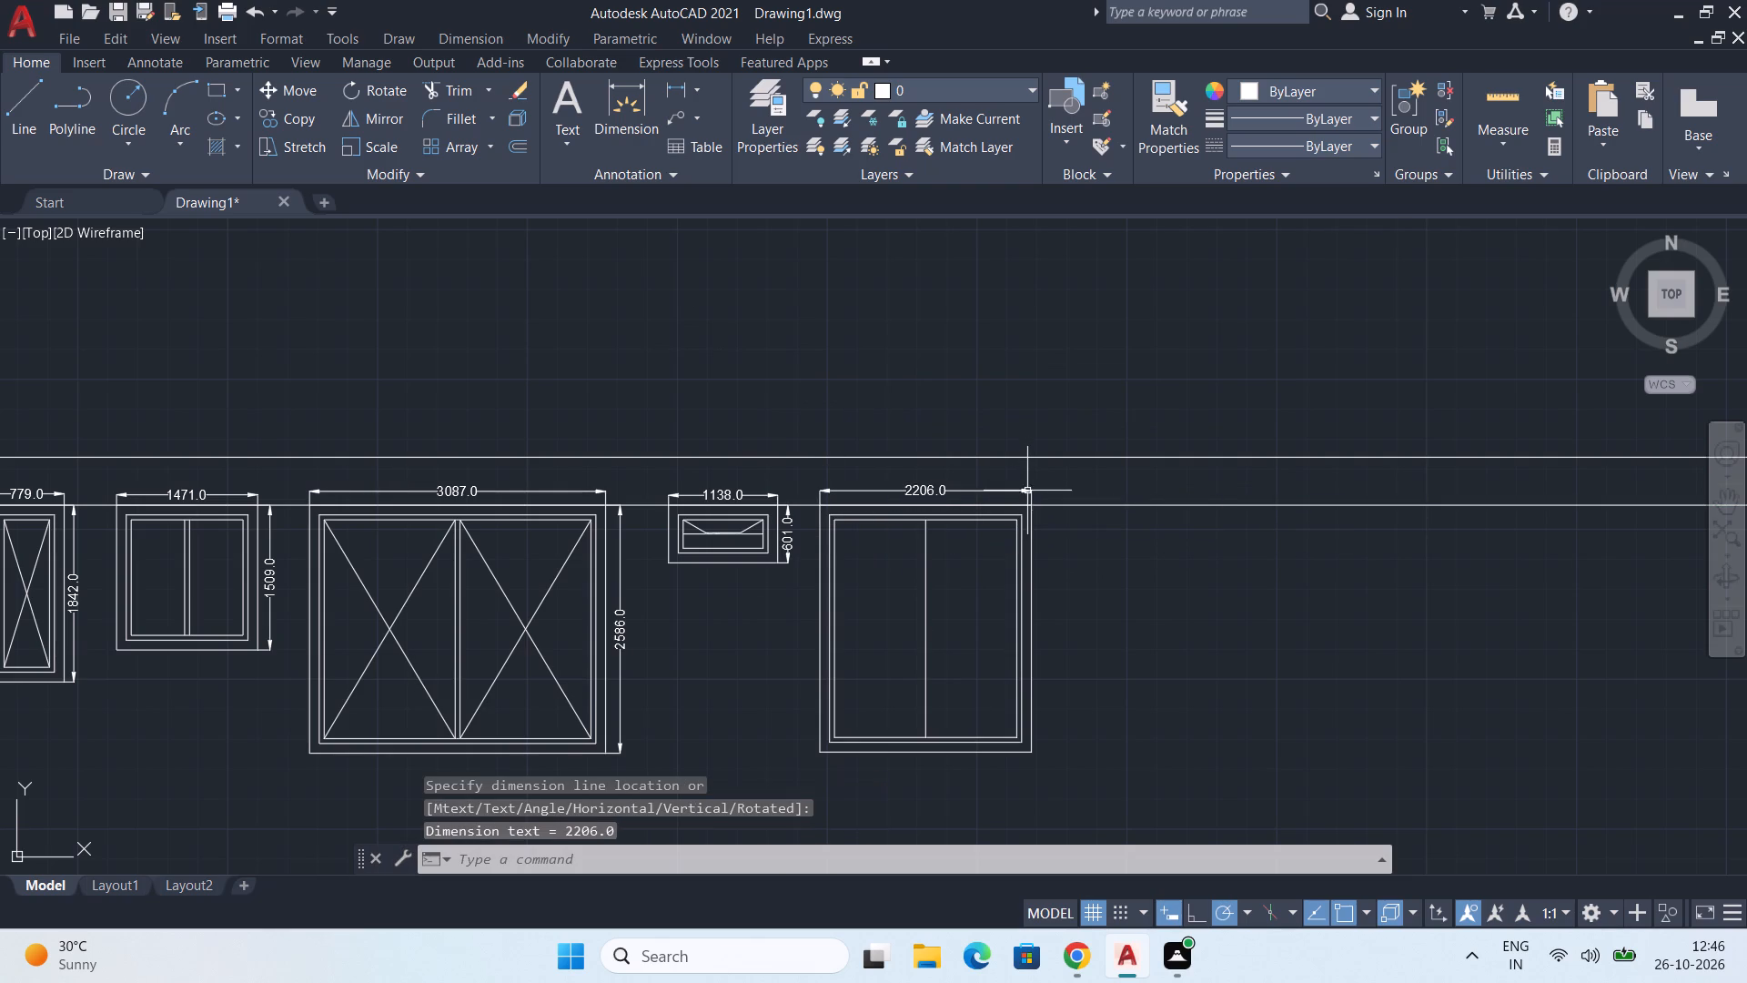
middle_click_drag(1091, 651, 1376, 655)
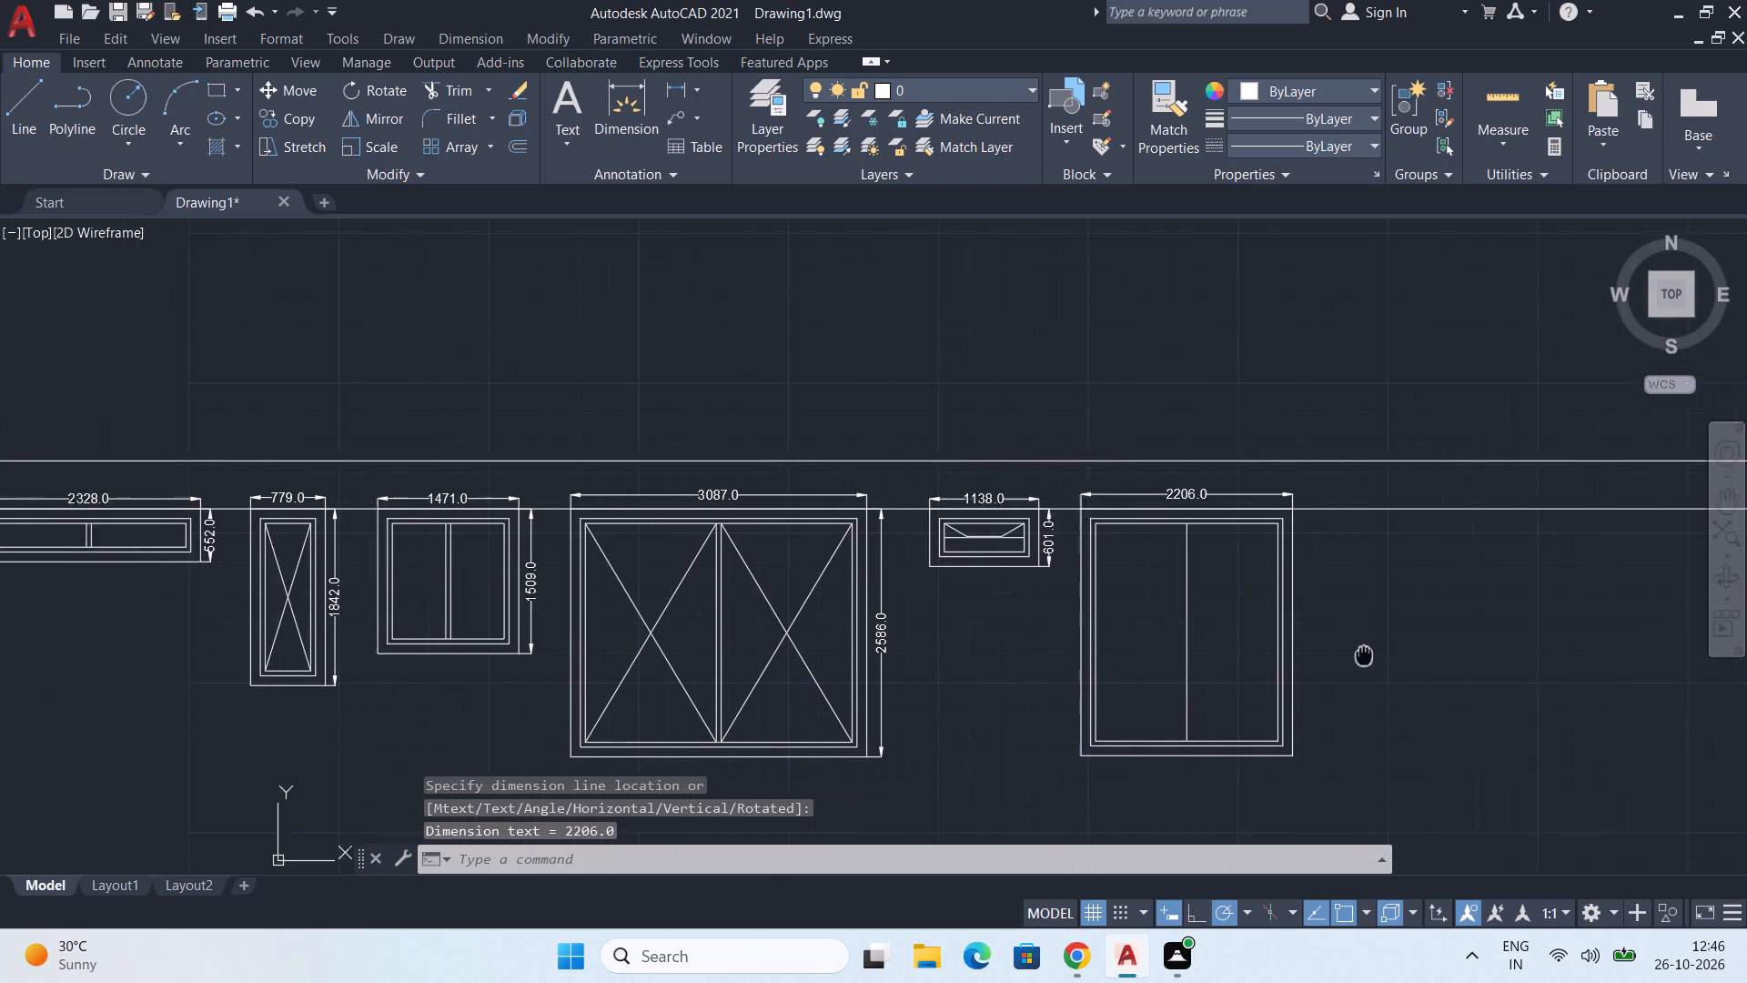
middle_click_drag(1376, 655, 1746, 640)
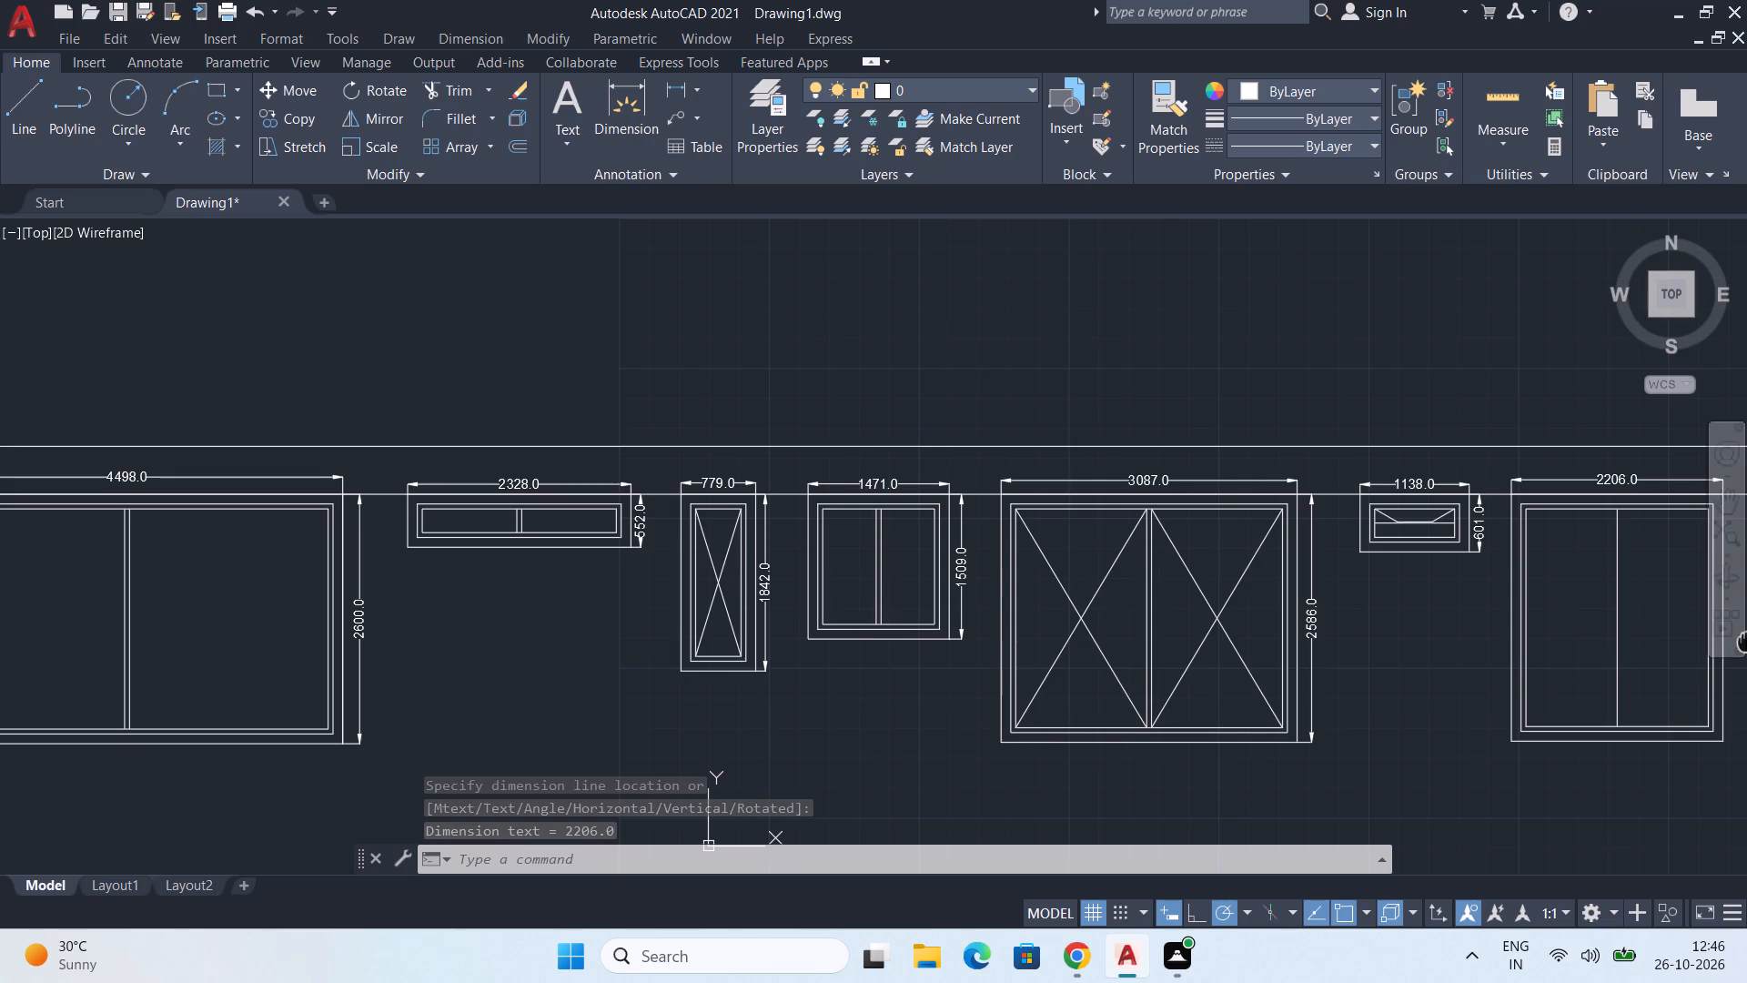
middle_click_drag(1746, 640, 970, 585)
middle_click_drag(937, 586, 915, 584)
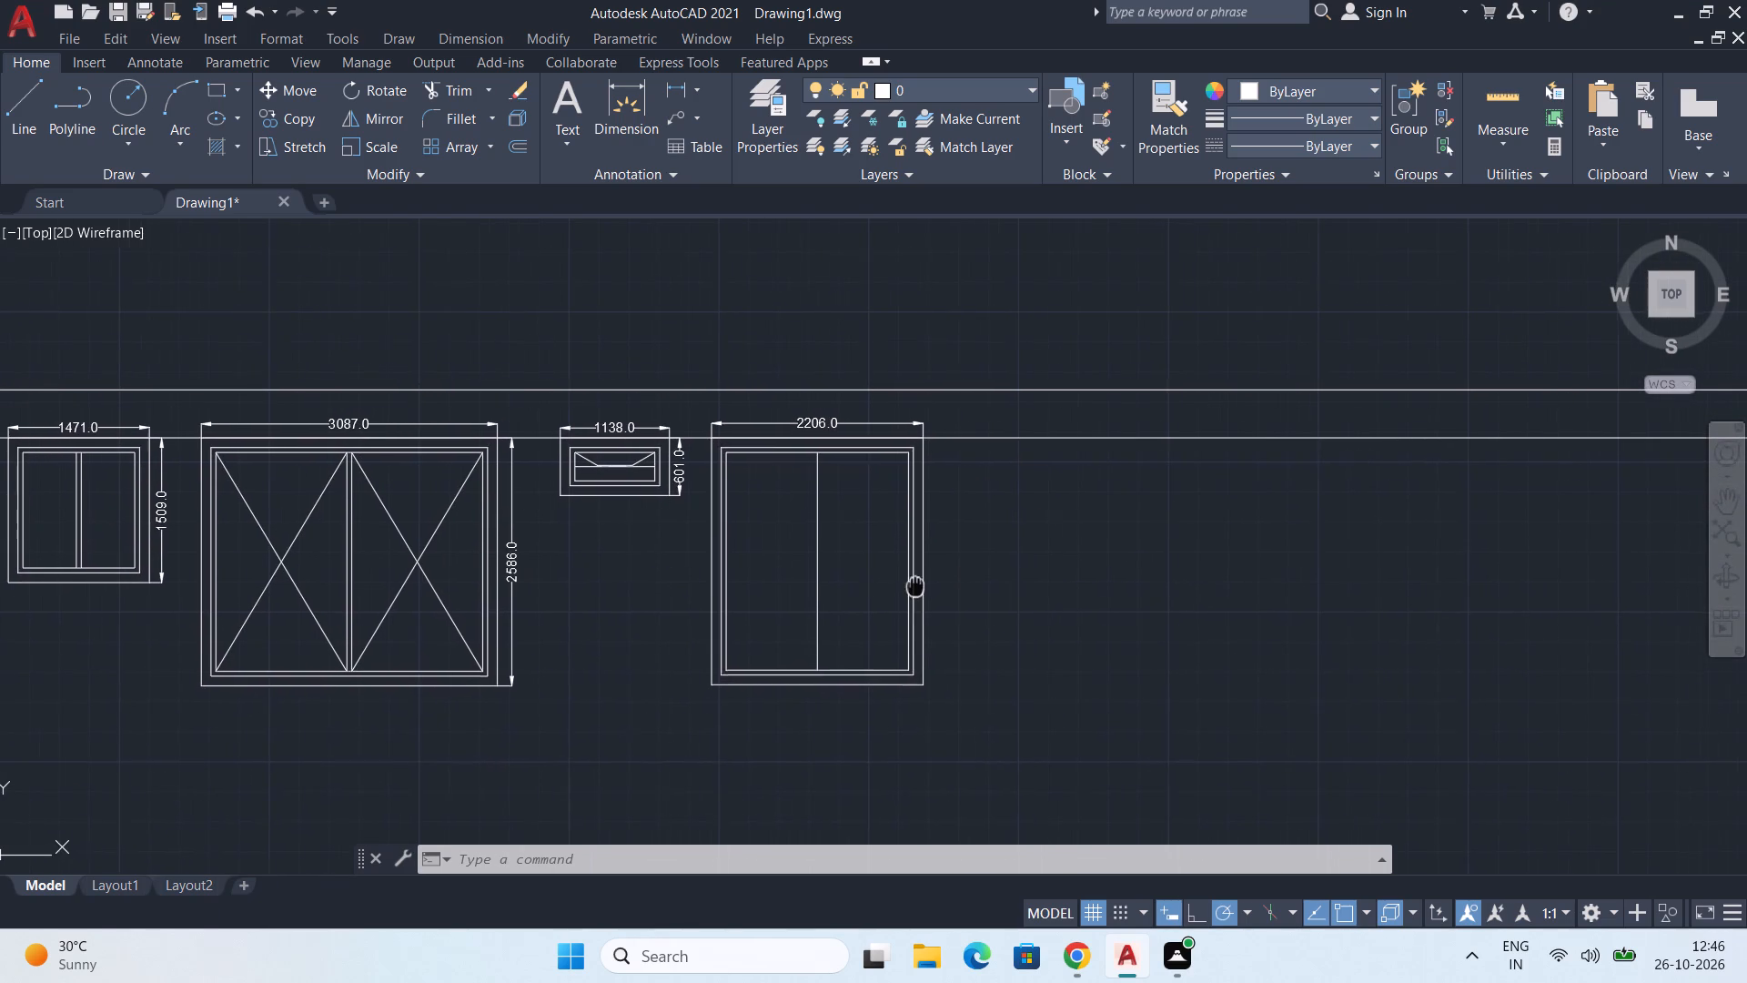
Add a linear dimension for the seventh frame's overall height, placed just outside its right edge.
middle_click_drag(915, 584, 914, 584)
key("space")
scroll(918, 465, "up", 2)
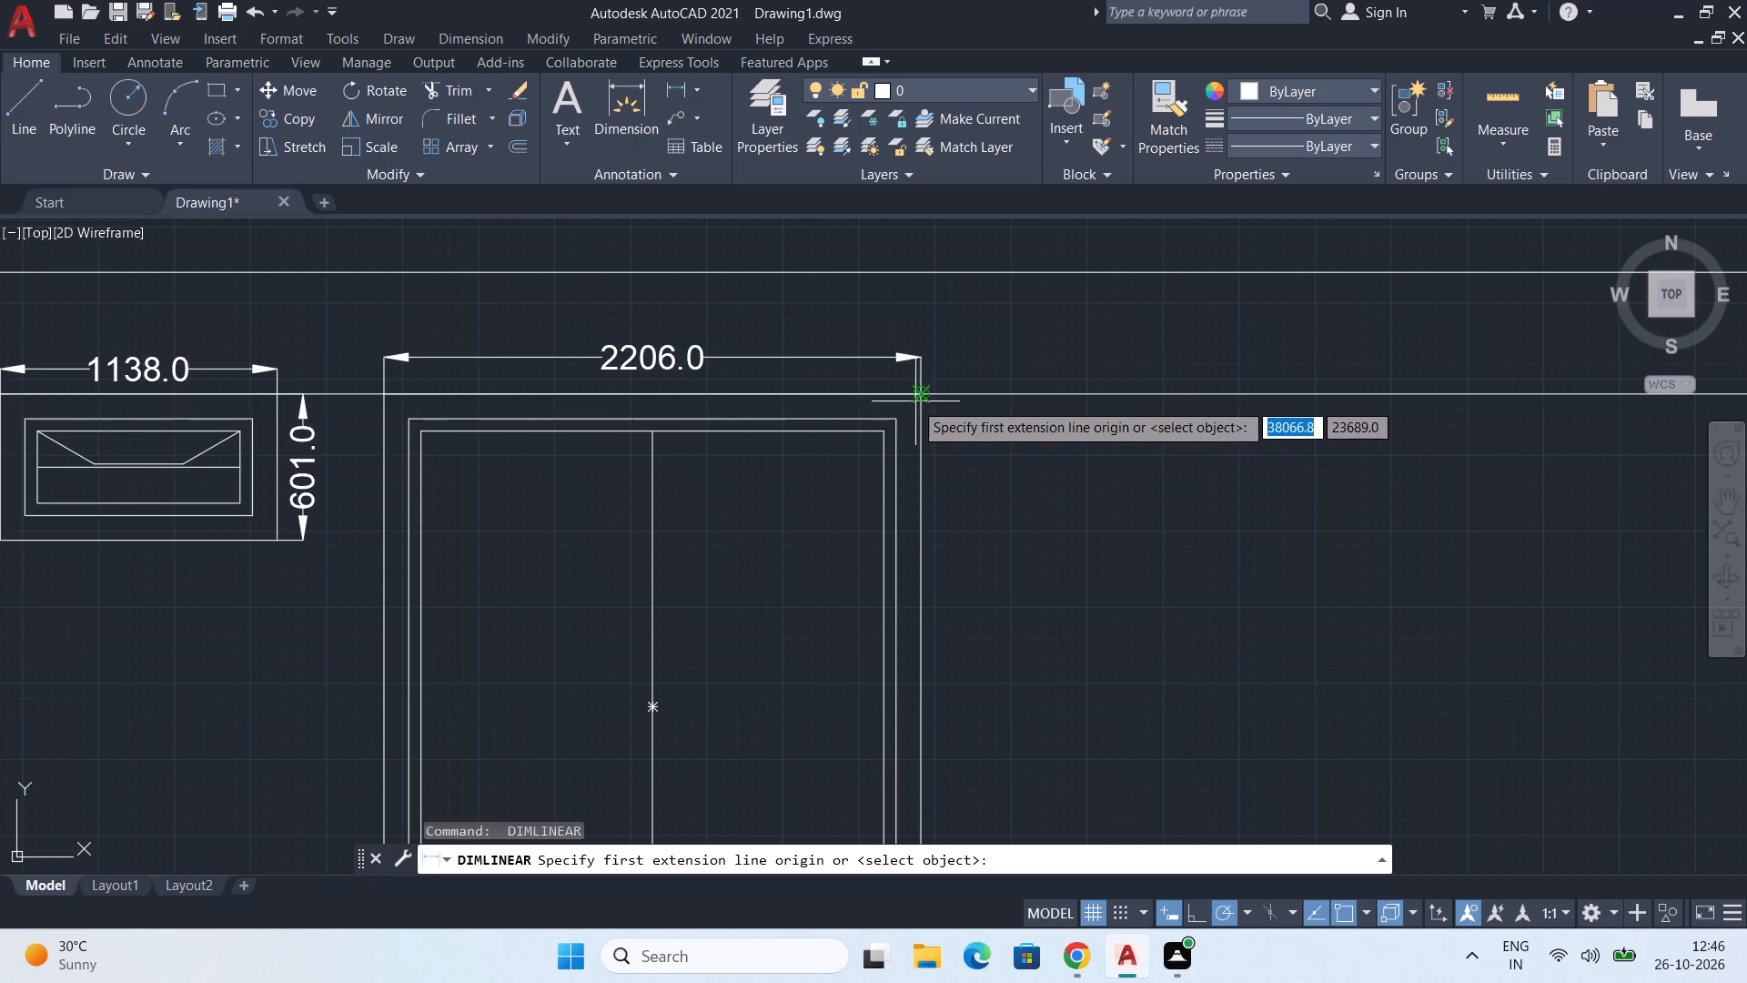
left_click(922, 392)
middle_click_drag(963, 705, 960, 577)
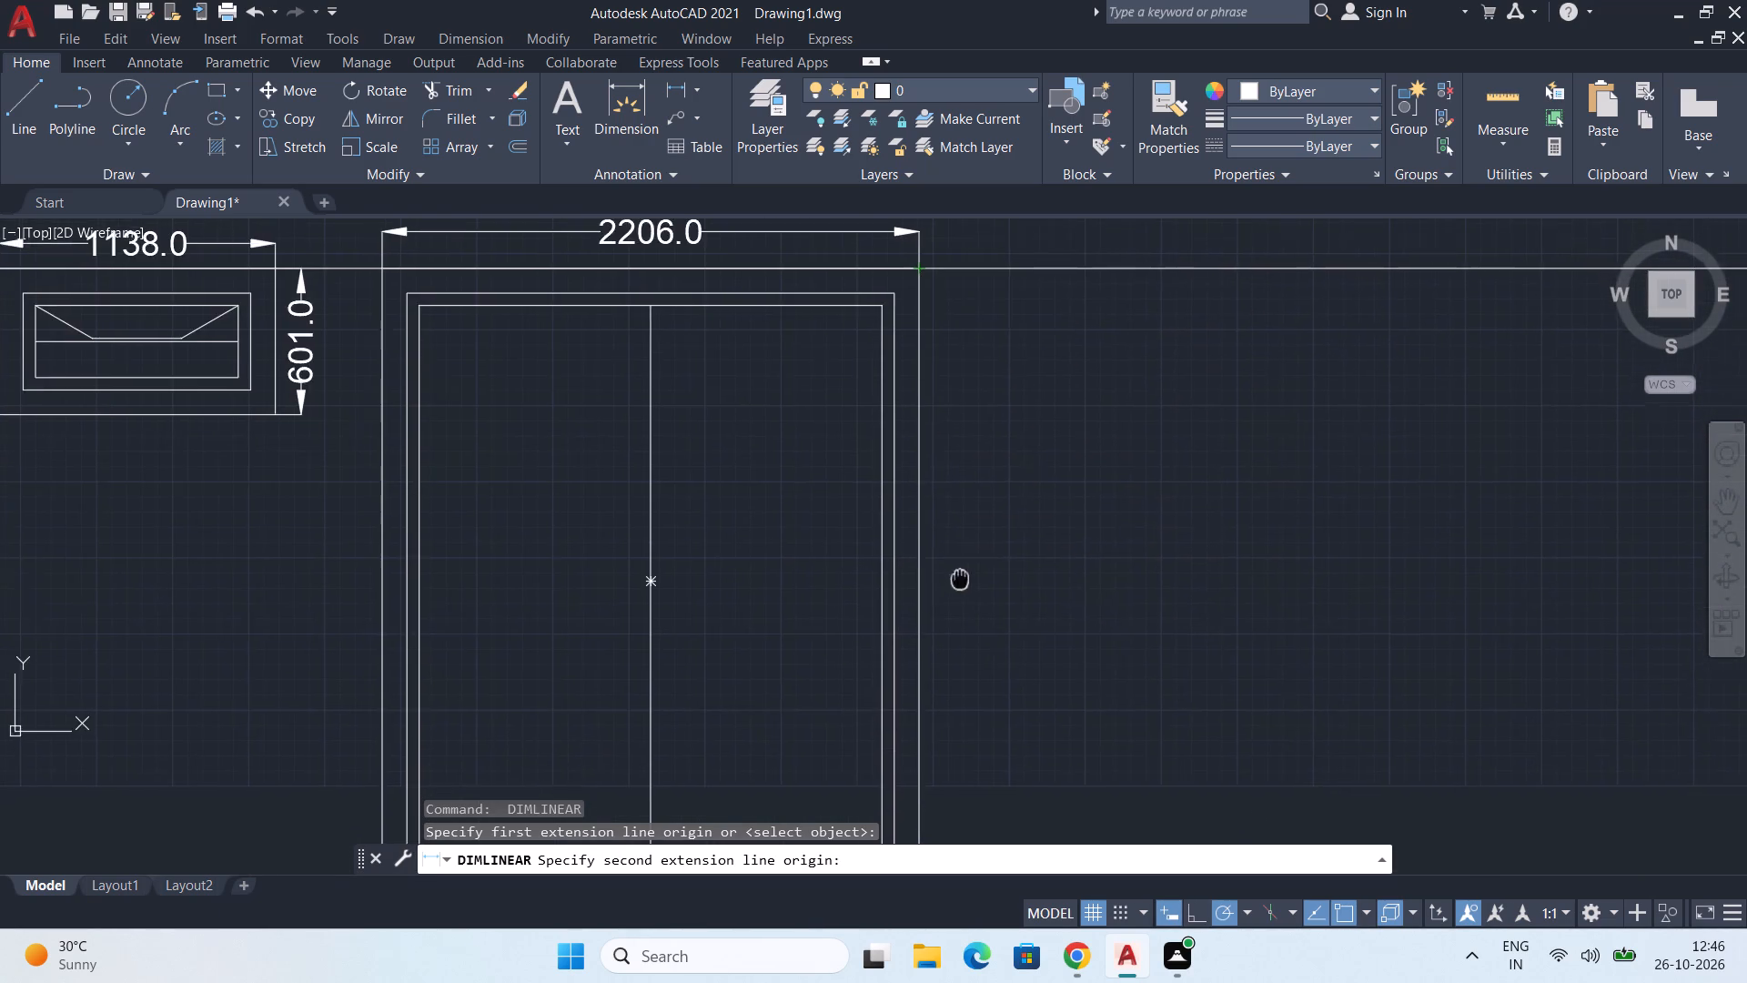
scroll(956, 565, "down", 1)
middle_click_drag(947, 711, 949, 683)
scroll(949, 682, "down", 1)
scroll(934, 736, "up", 1)
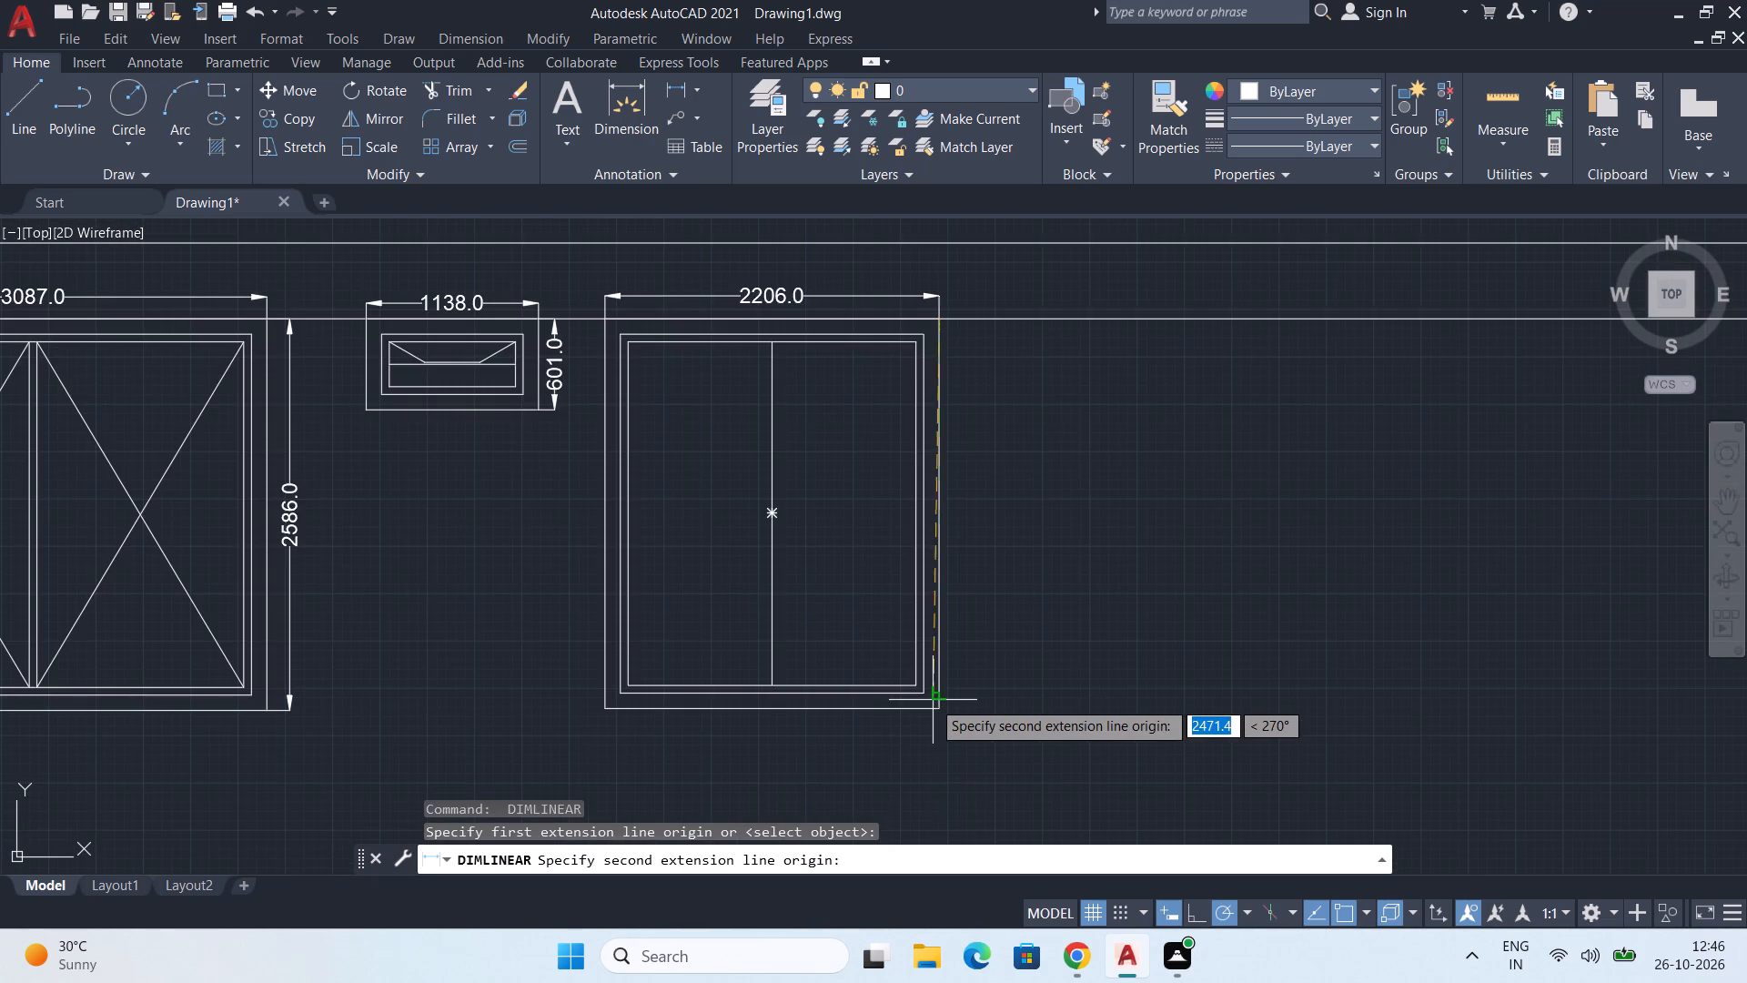
left_click(942, 713)
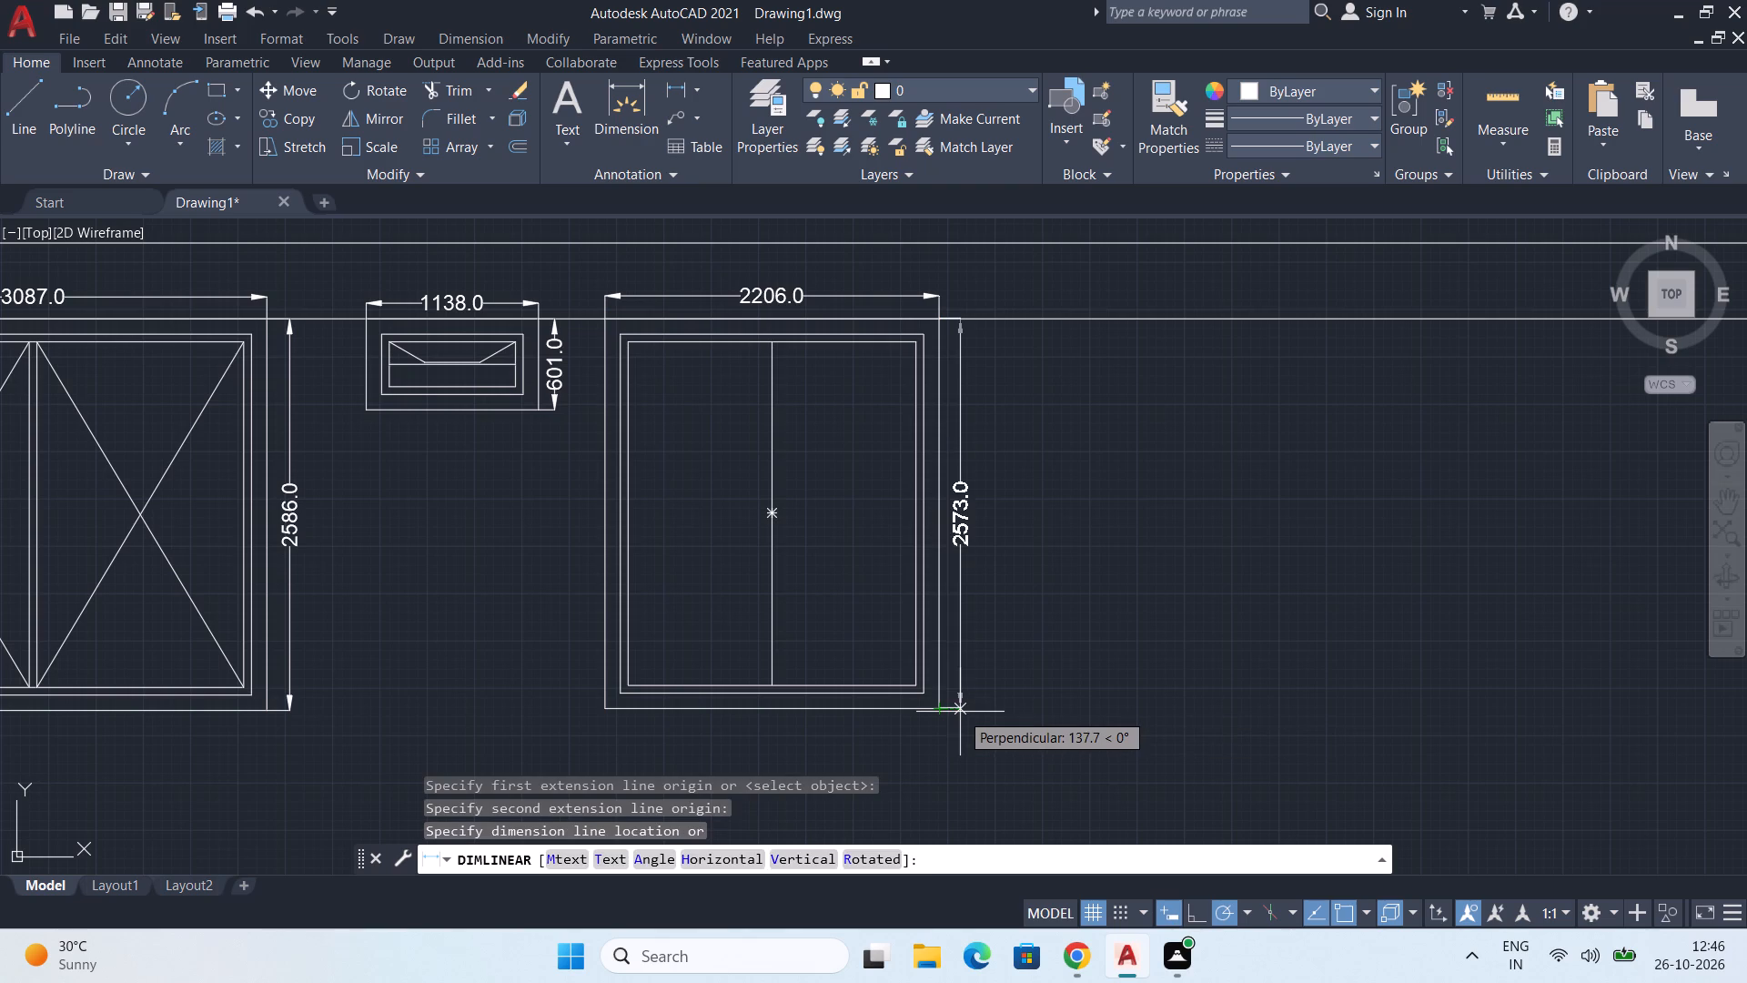
left_click(960, 712)
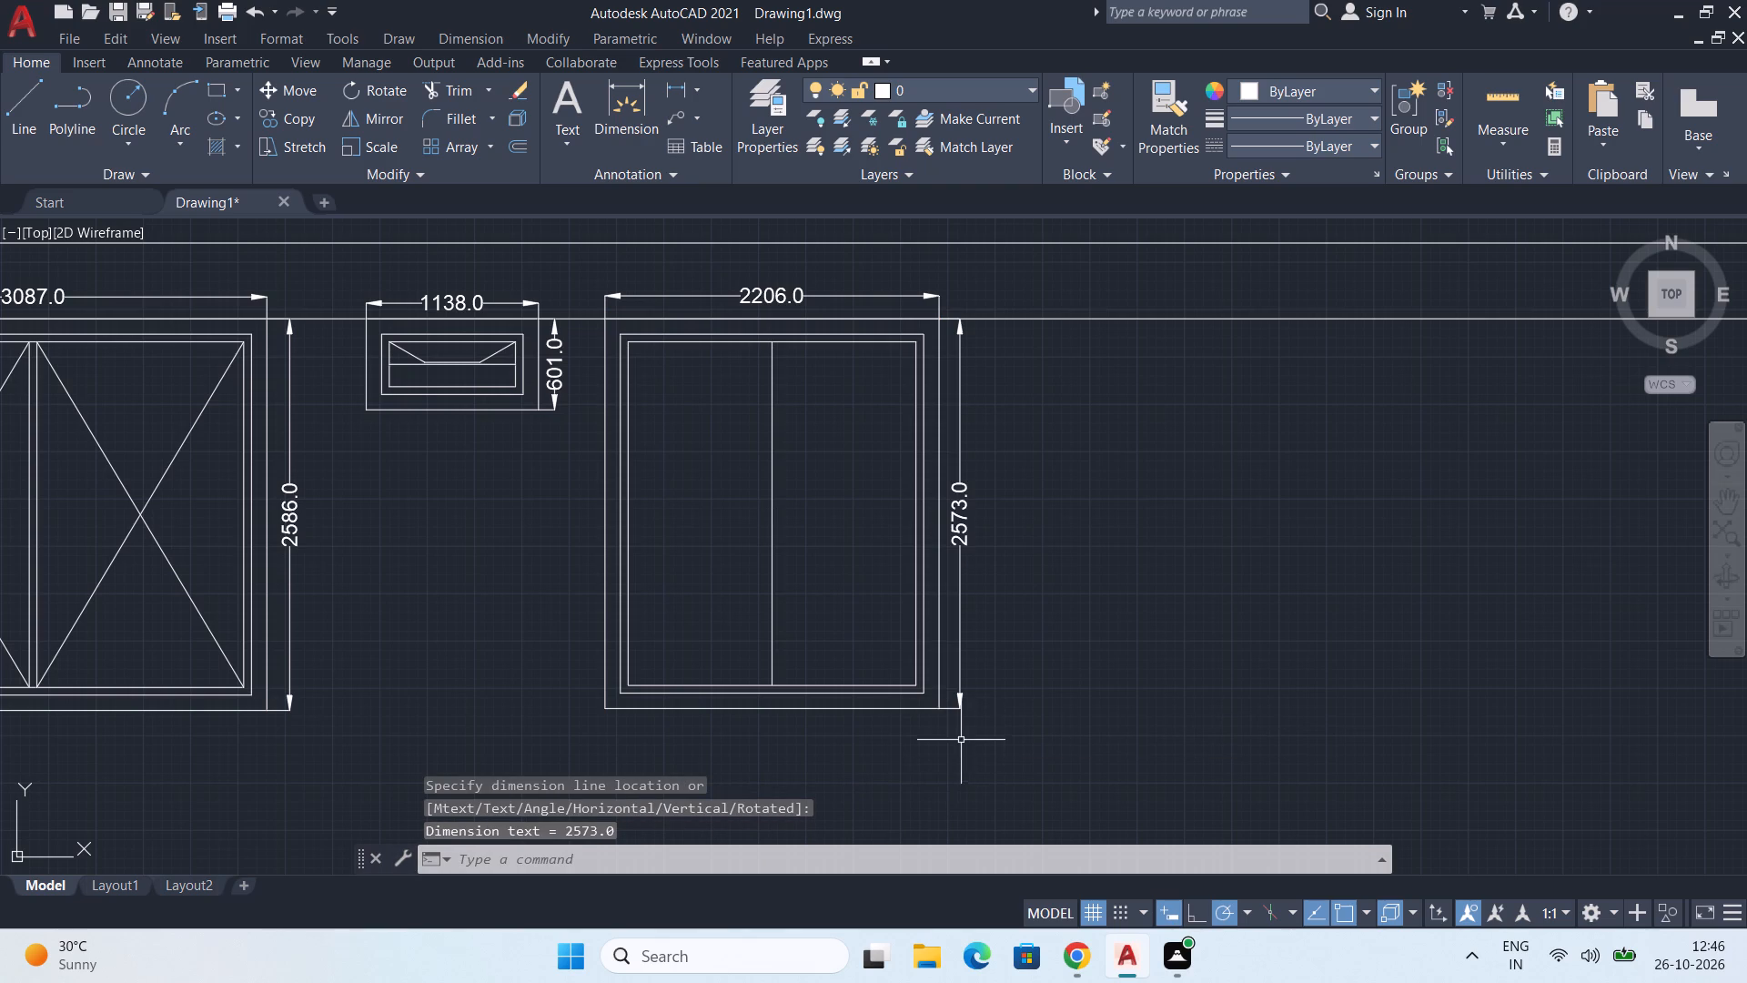
Offset the seventh frame's vertical centre line 25.4 mm to each side.
middle_click_drag(1064, 709, 1007, 700)
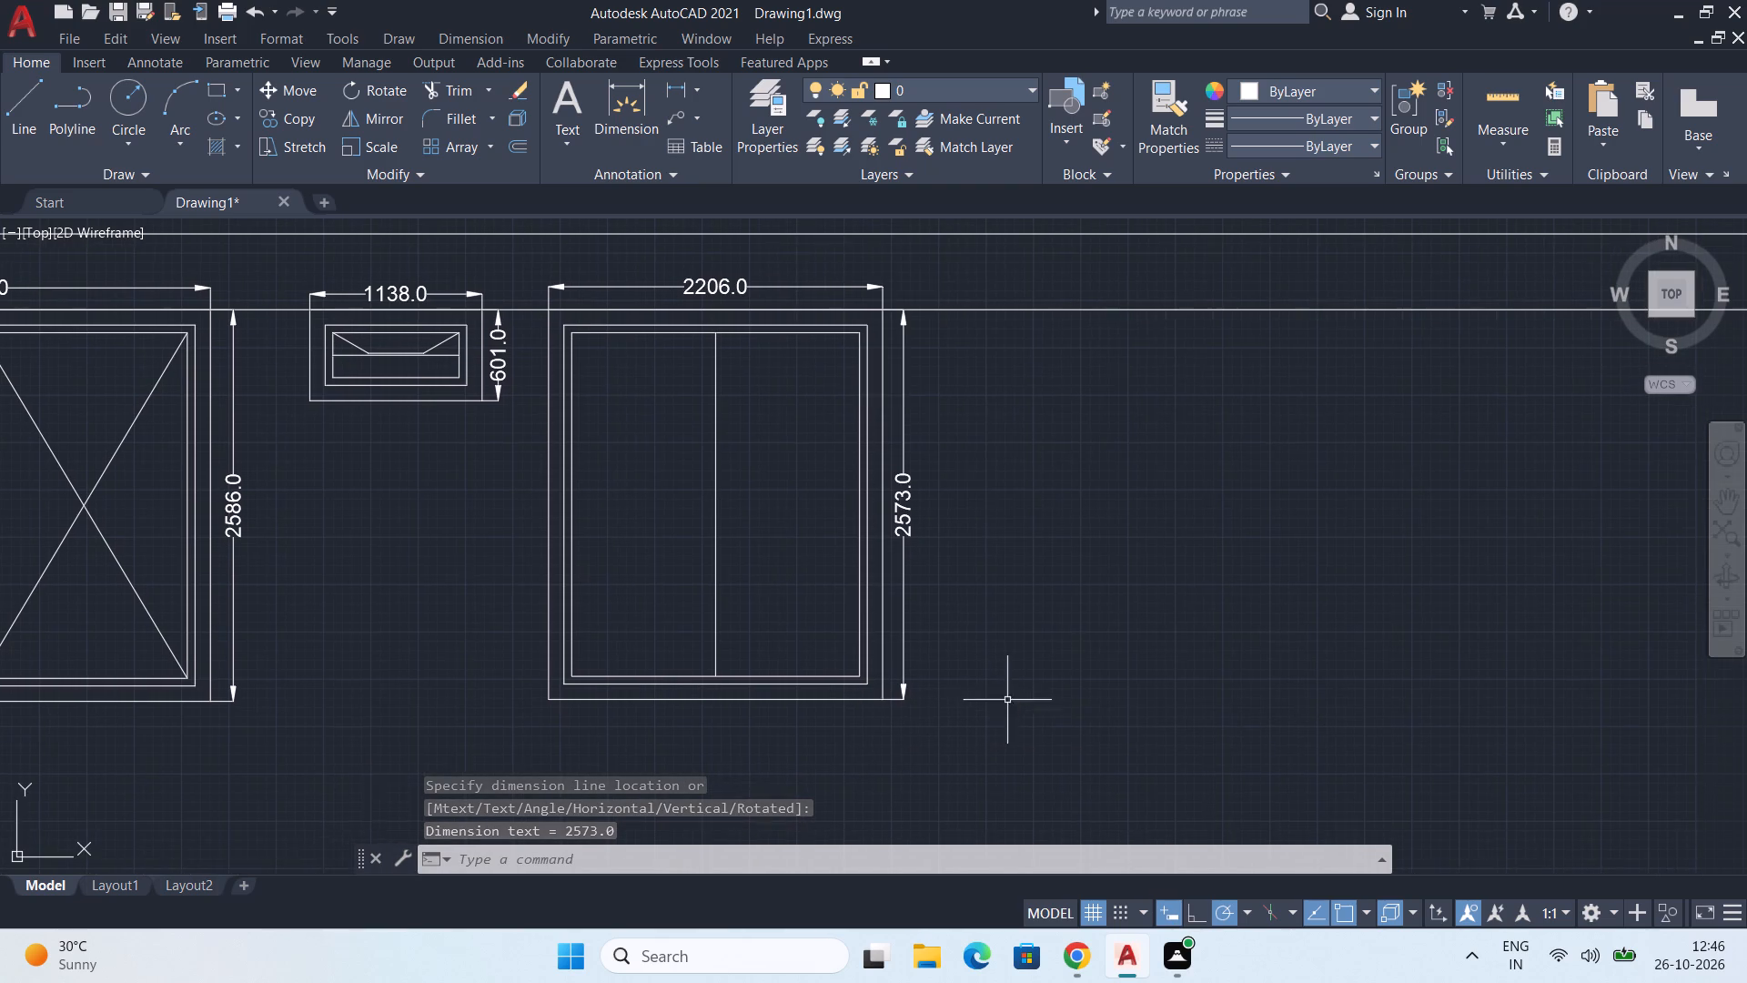
type("OFF")
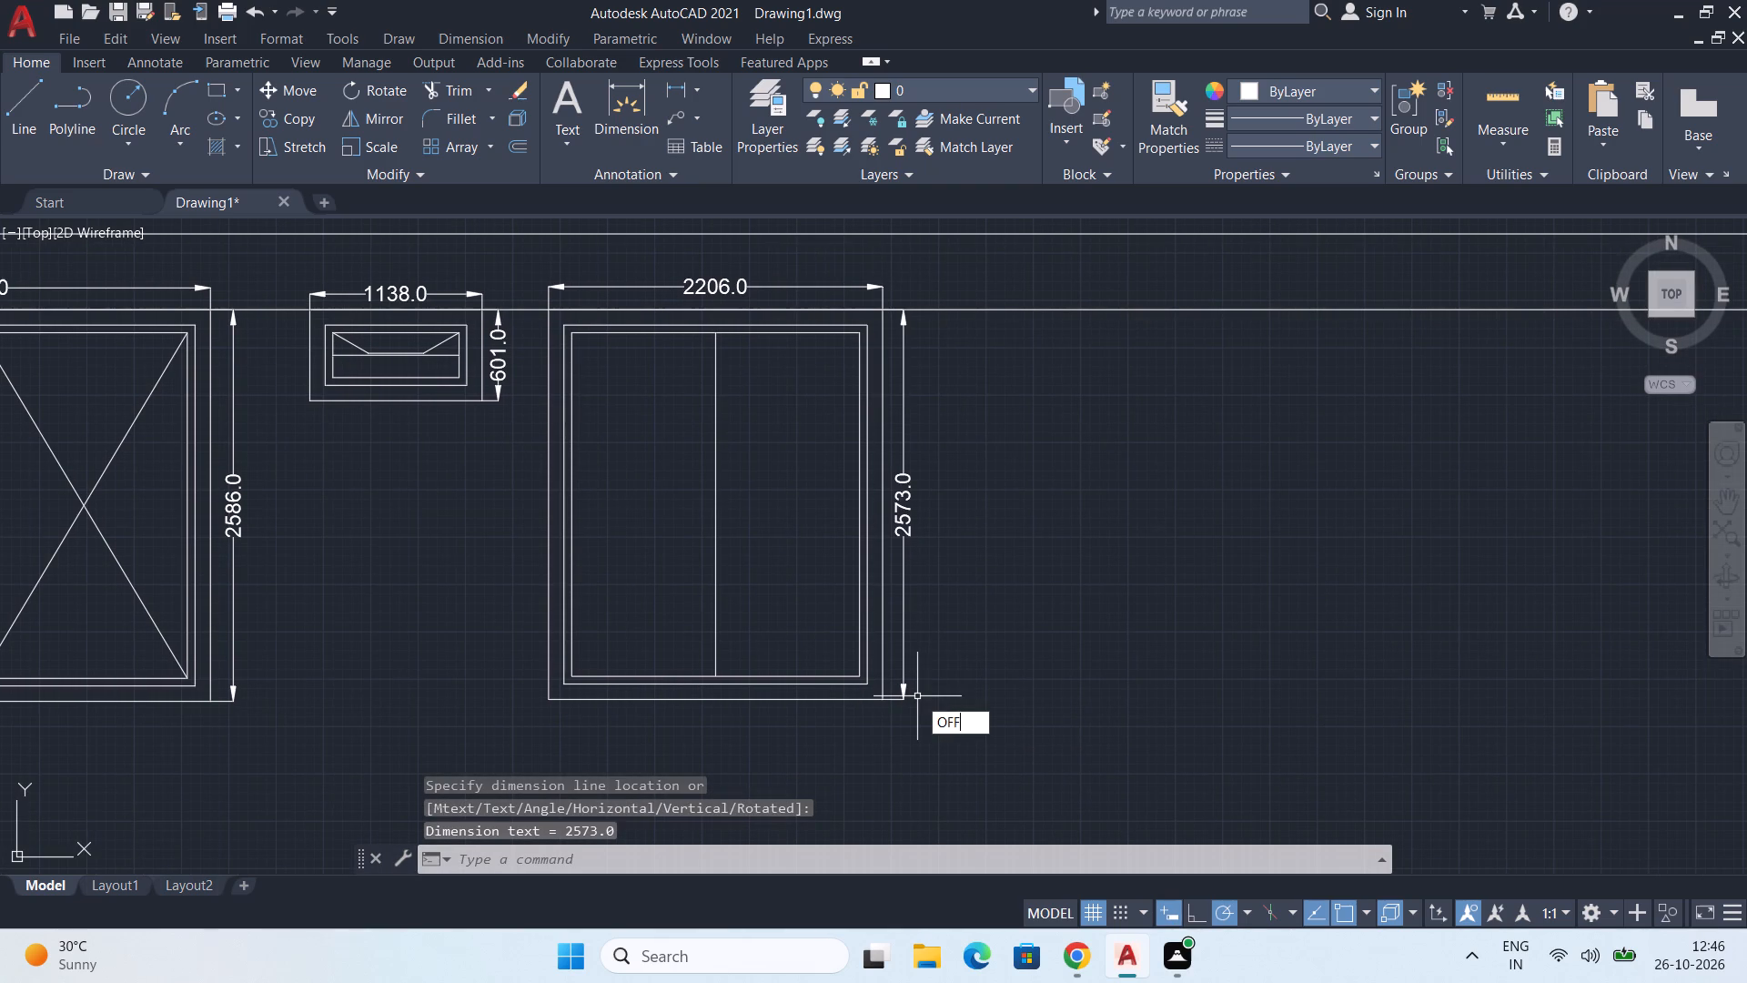
key("Return")
type("25.4")
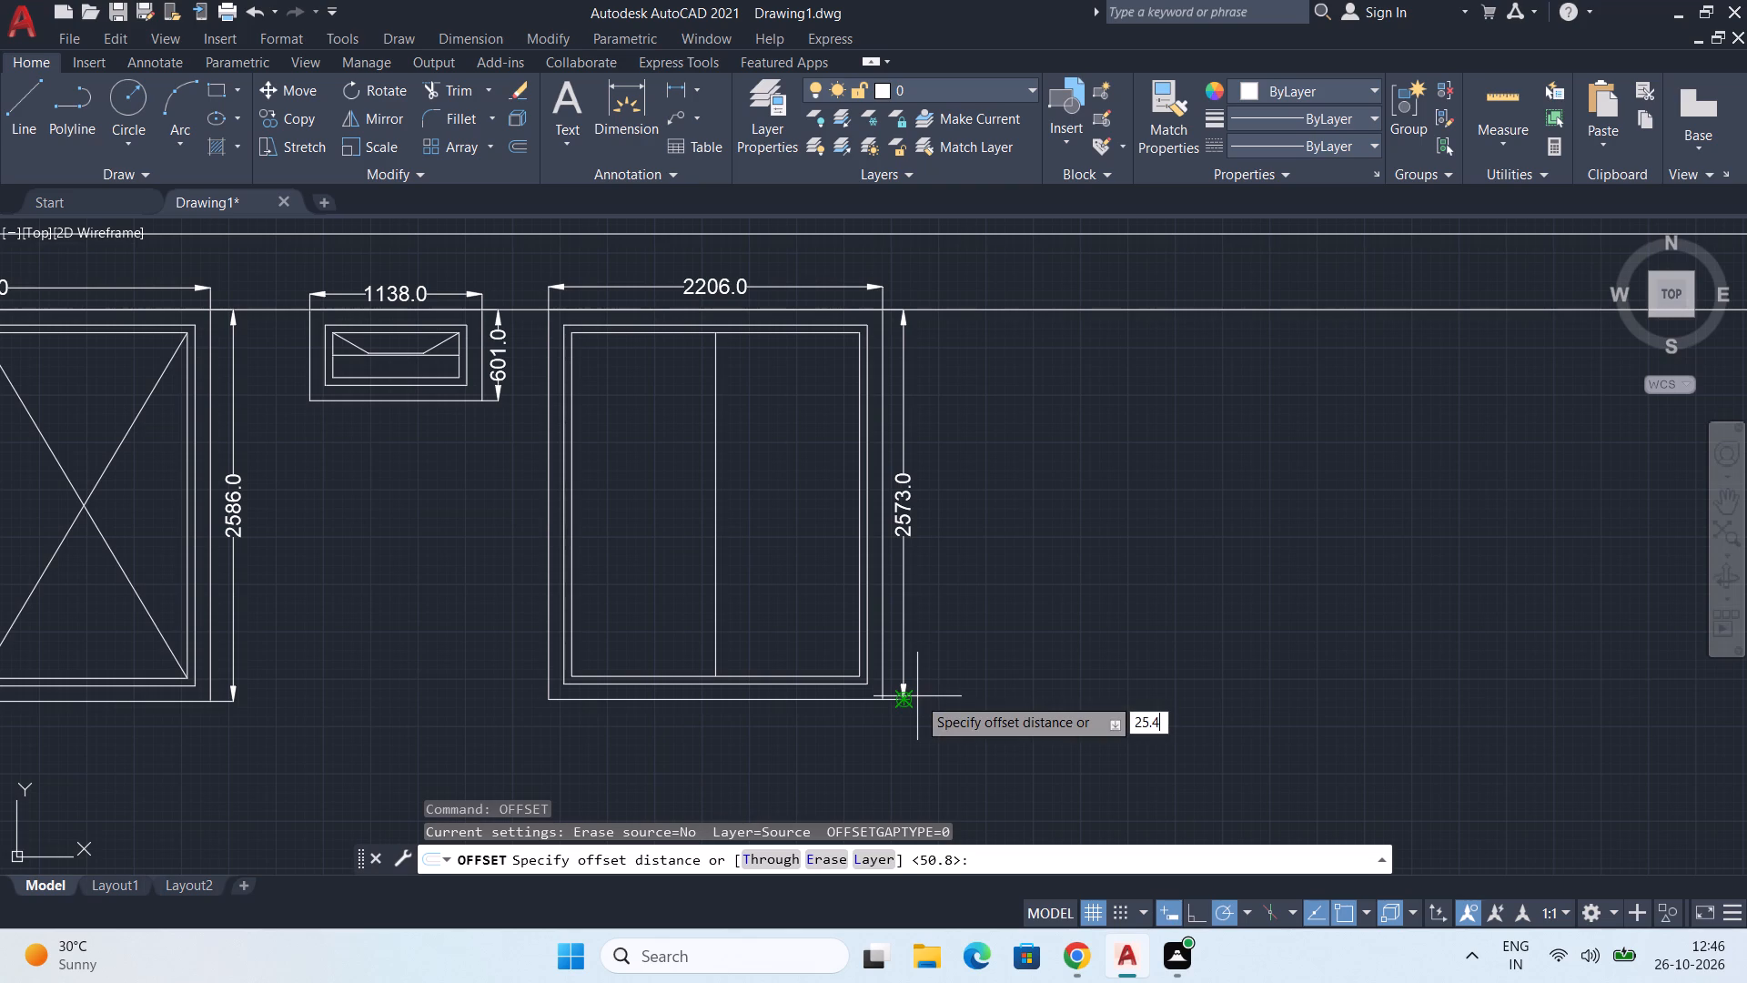
key("Return")
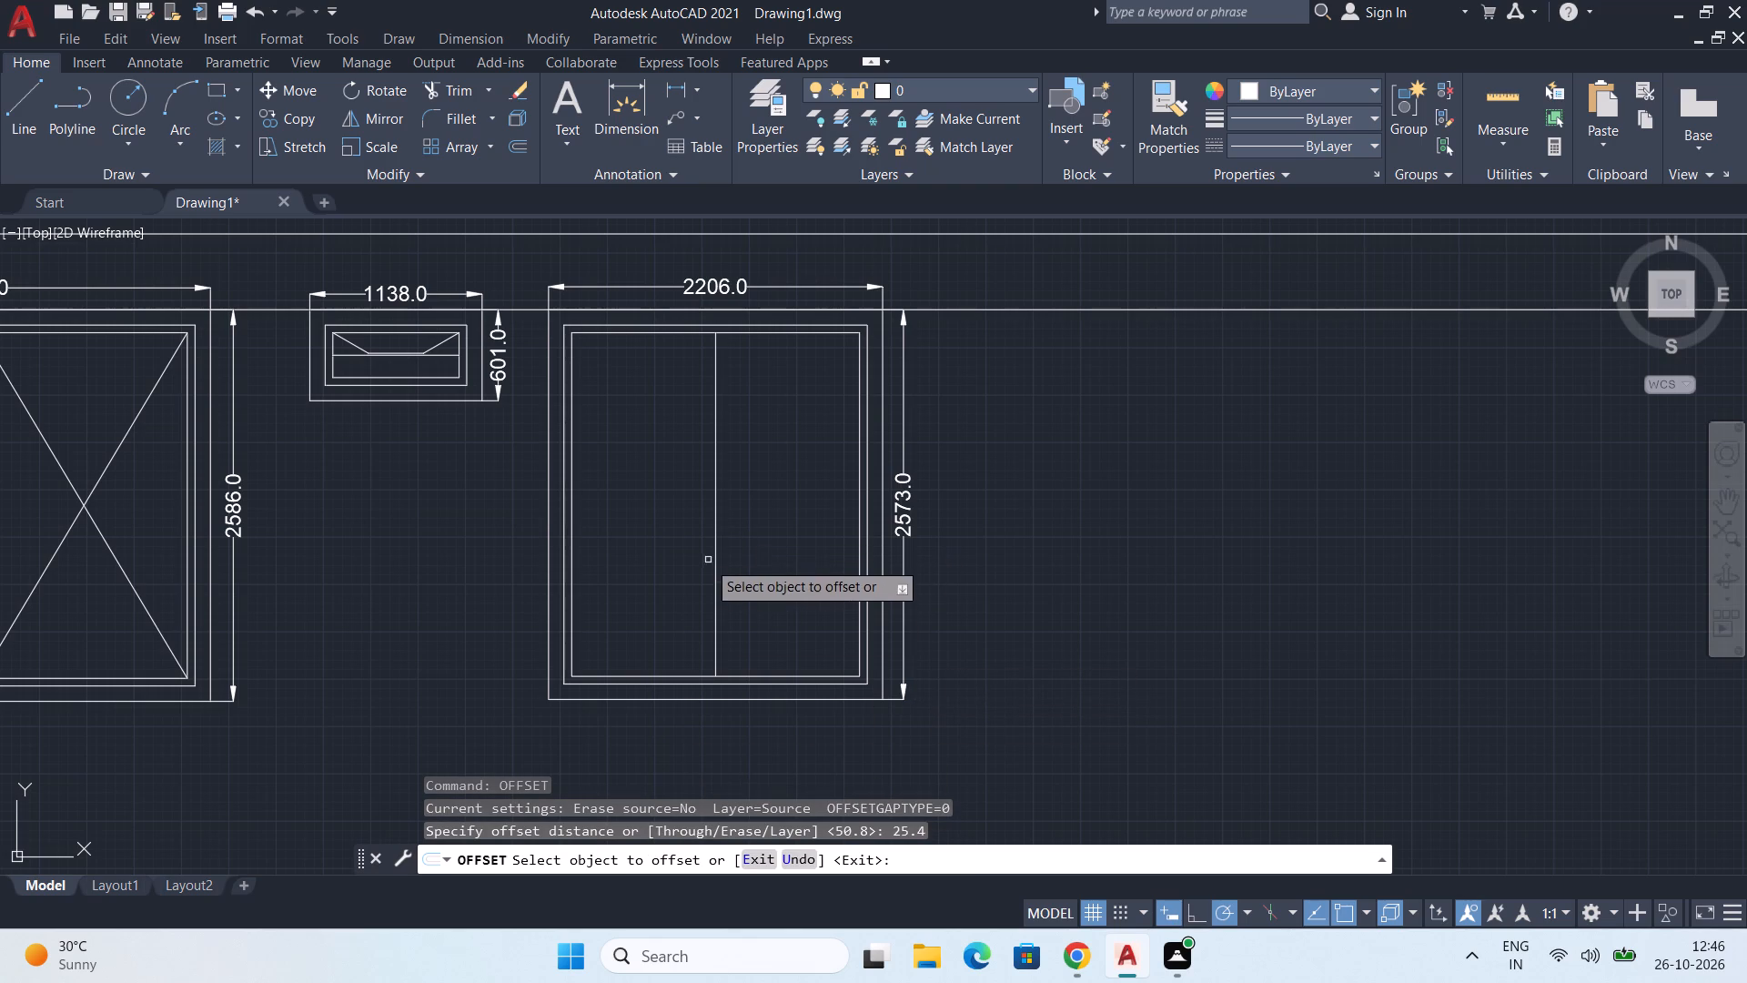
left_click(718, 580)
left_click(753, 582)
scroll(720, 592, "up", 2)
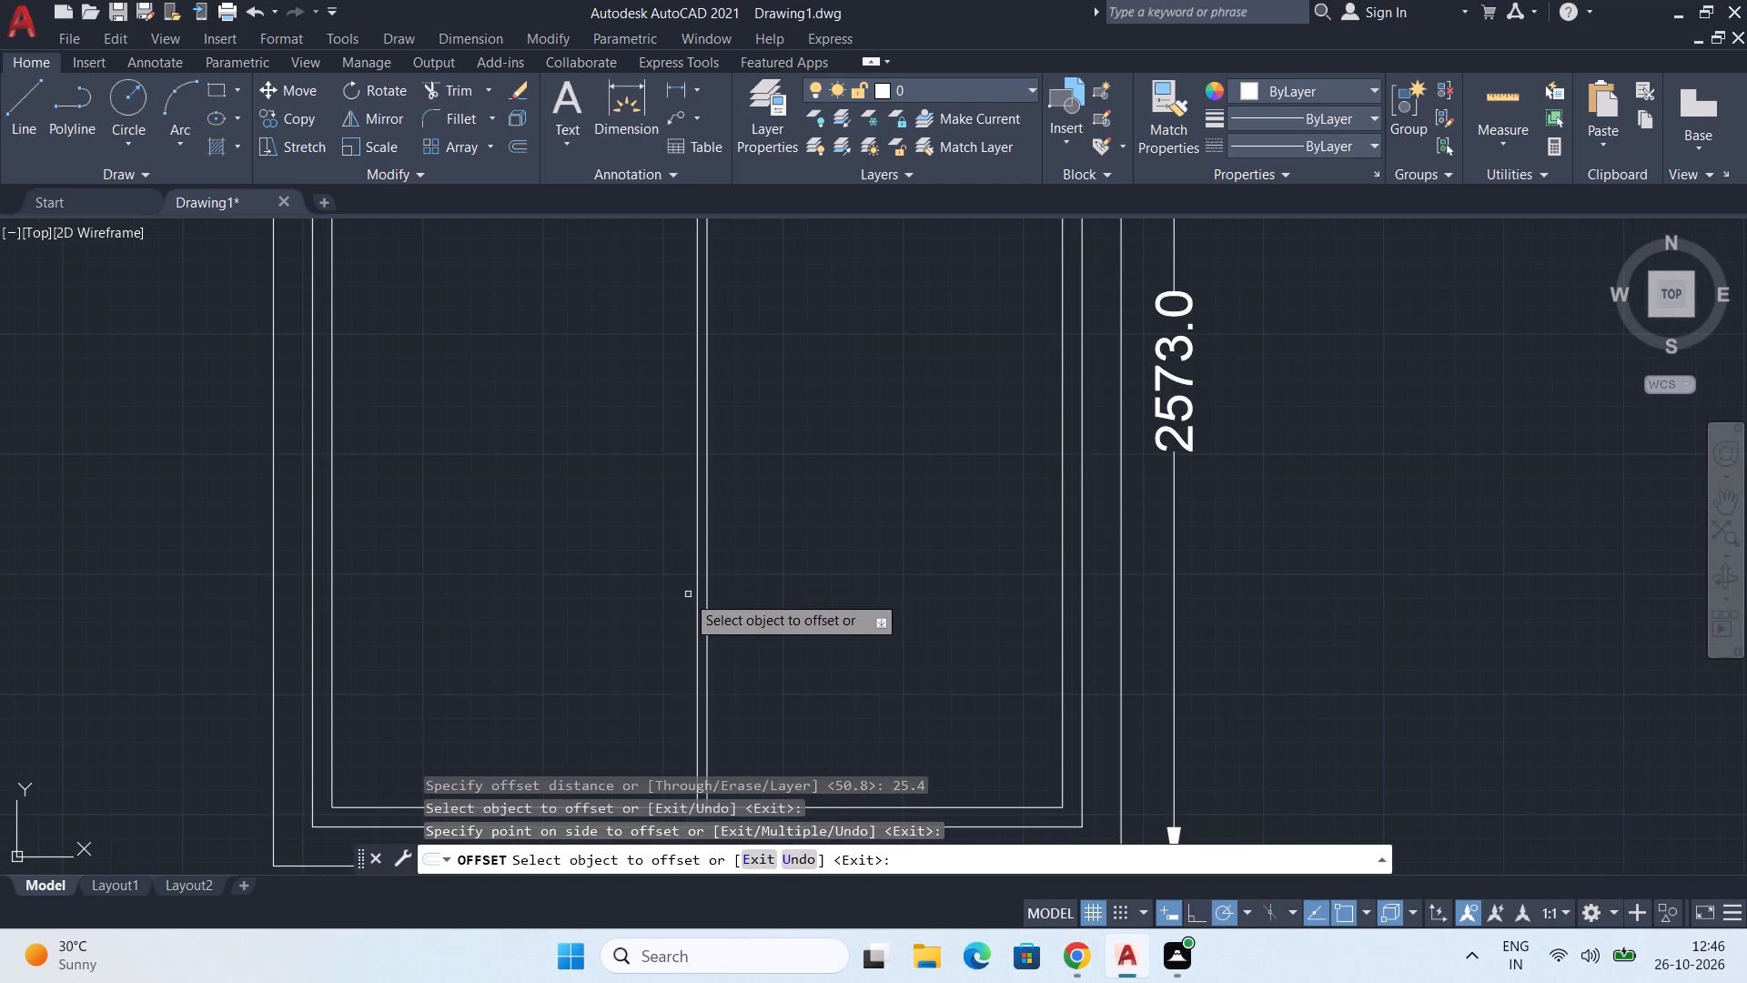
left_click(698, 608)
left_click(627, 612)
key("space")
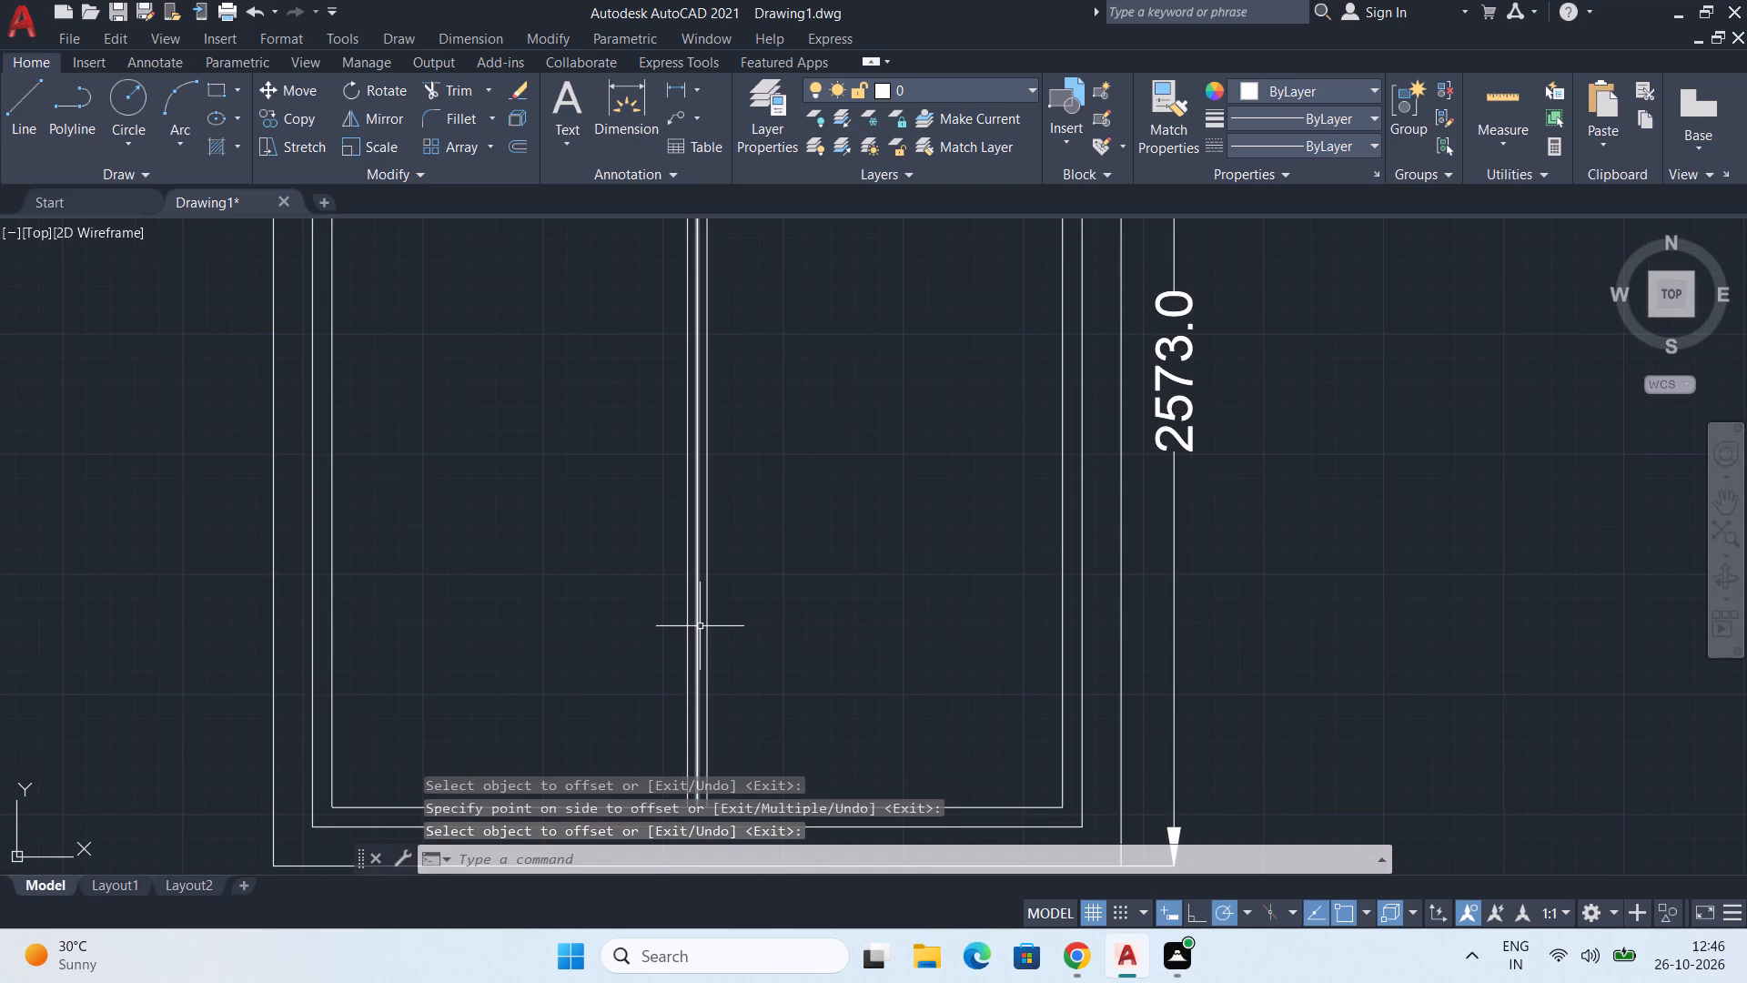
Delete the original centre line between the two offset lines in the seventh frame.
left_click(698, 626)
key("Delete")
Draw a diagonal line across the seventh frame's left pane, from its top-left inner corner to its bottom-right corner at the mullion.
scroll(756, 650, "down", 1)
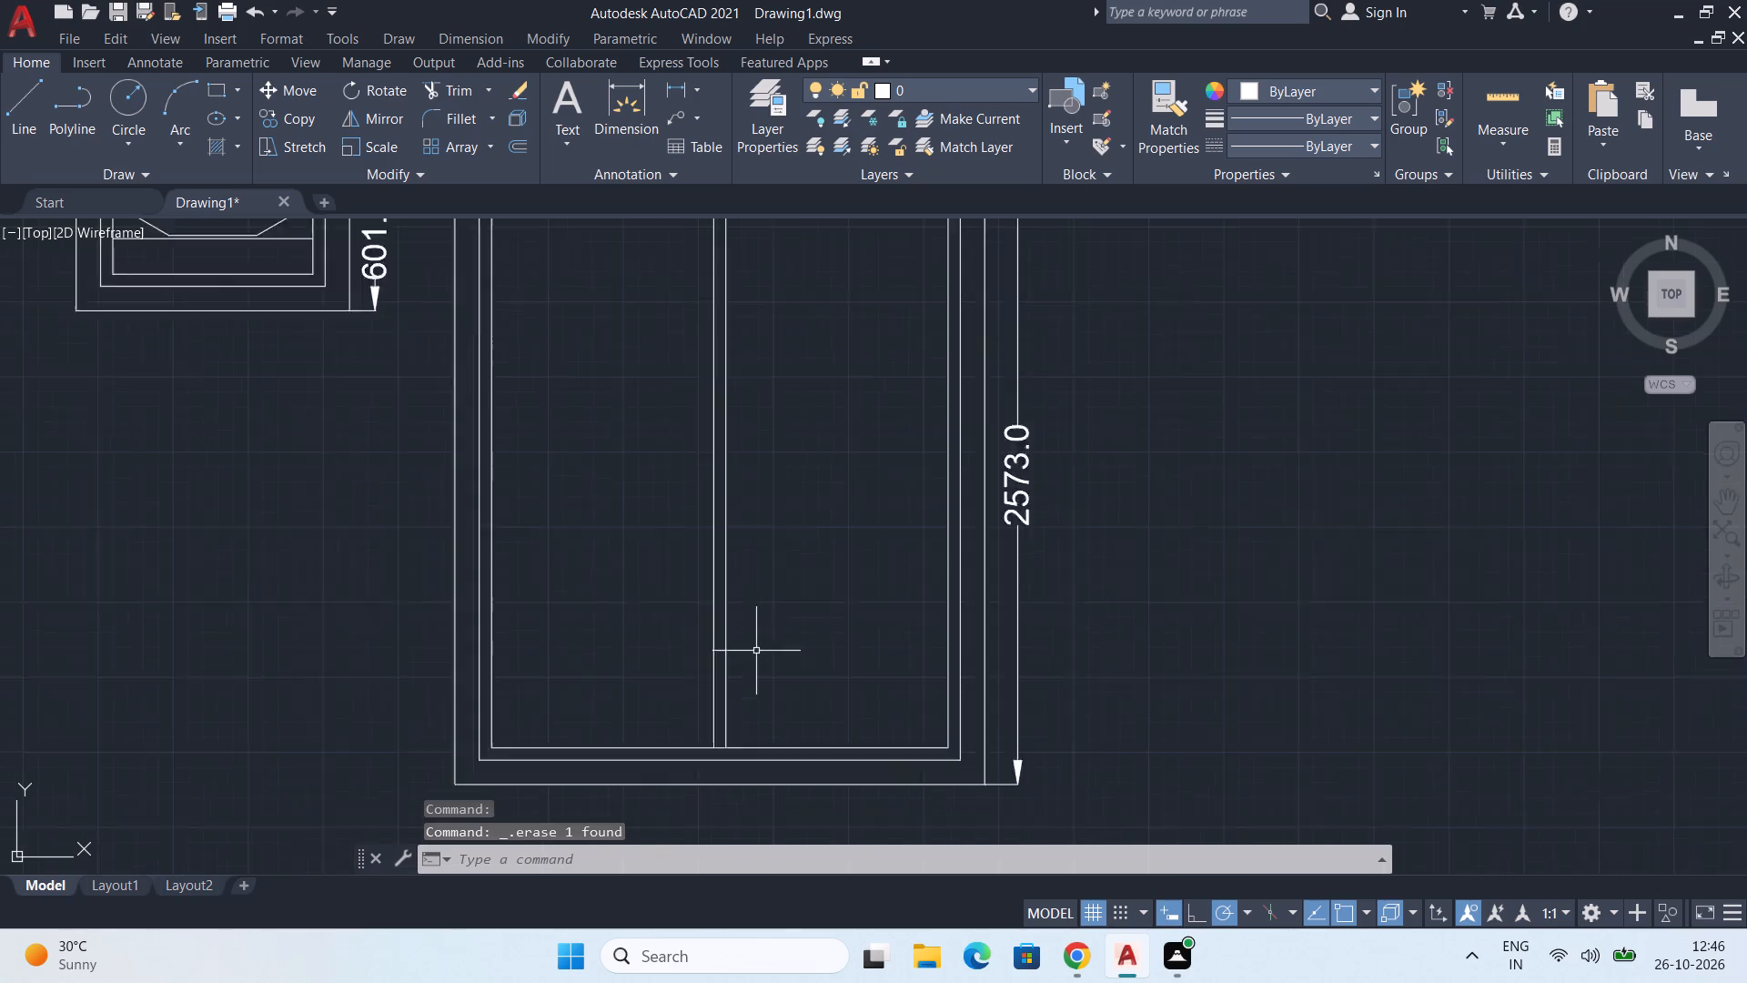
scroll(756, 651, "down", 1)
middle_click_drag(745, 693, 777, 675)
middle_click_drag(705, 654, 732, 644)
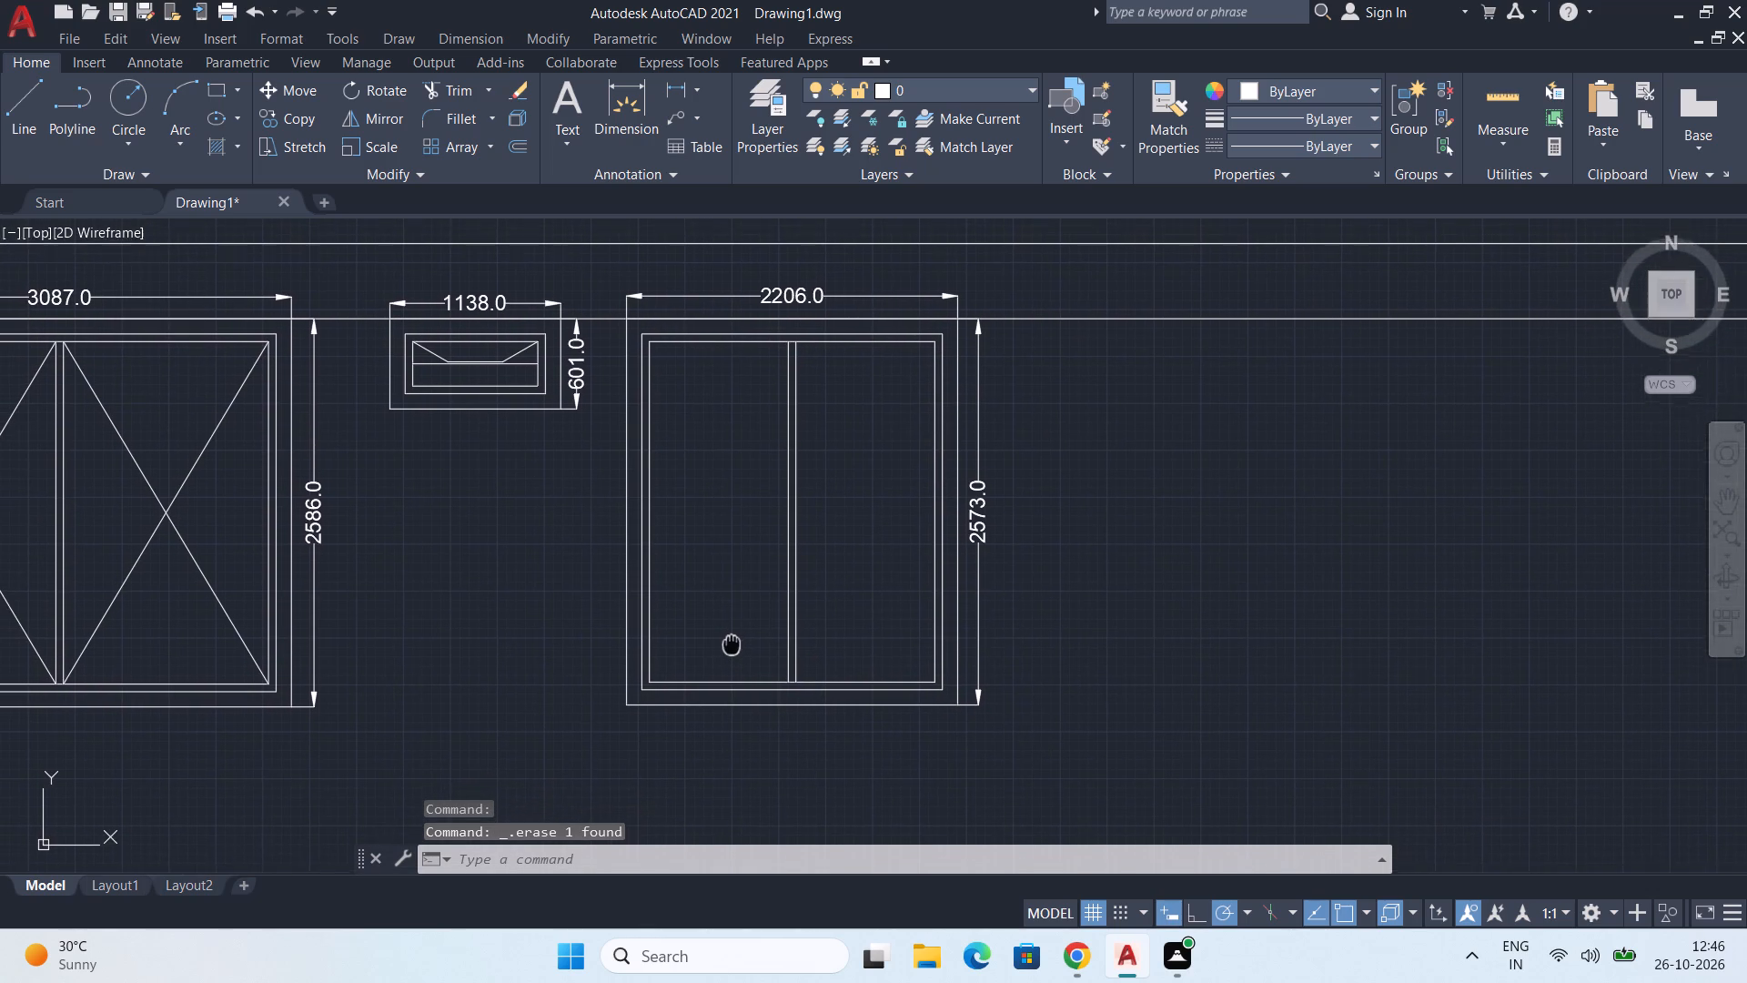
middle_click_drag(732, 644, 714, 675)
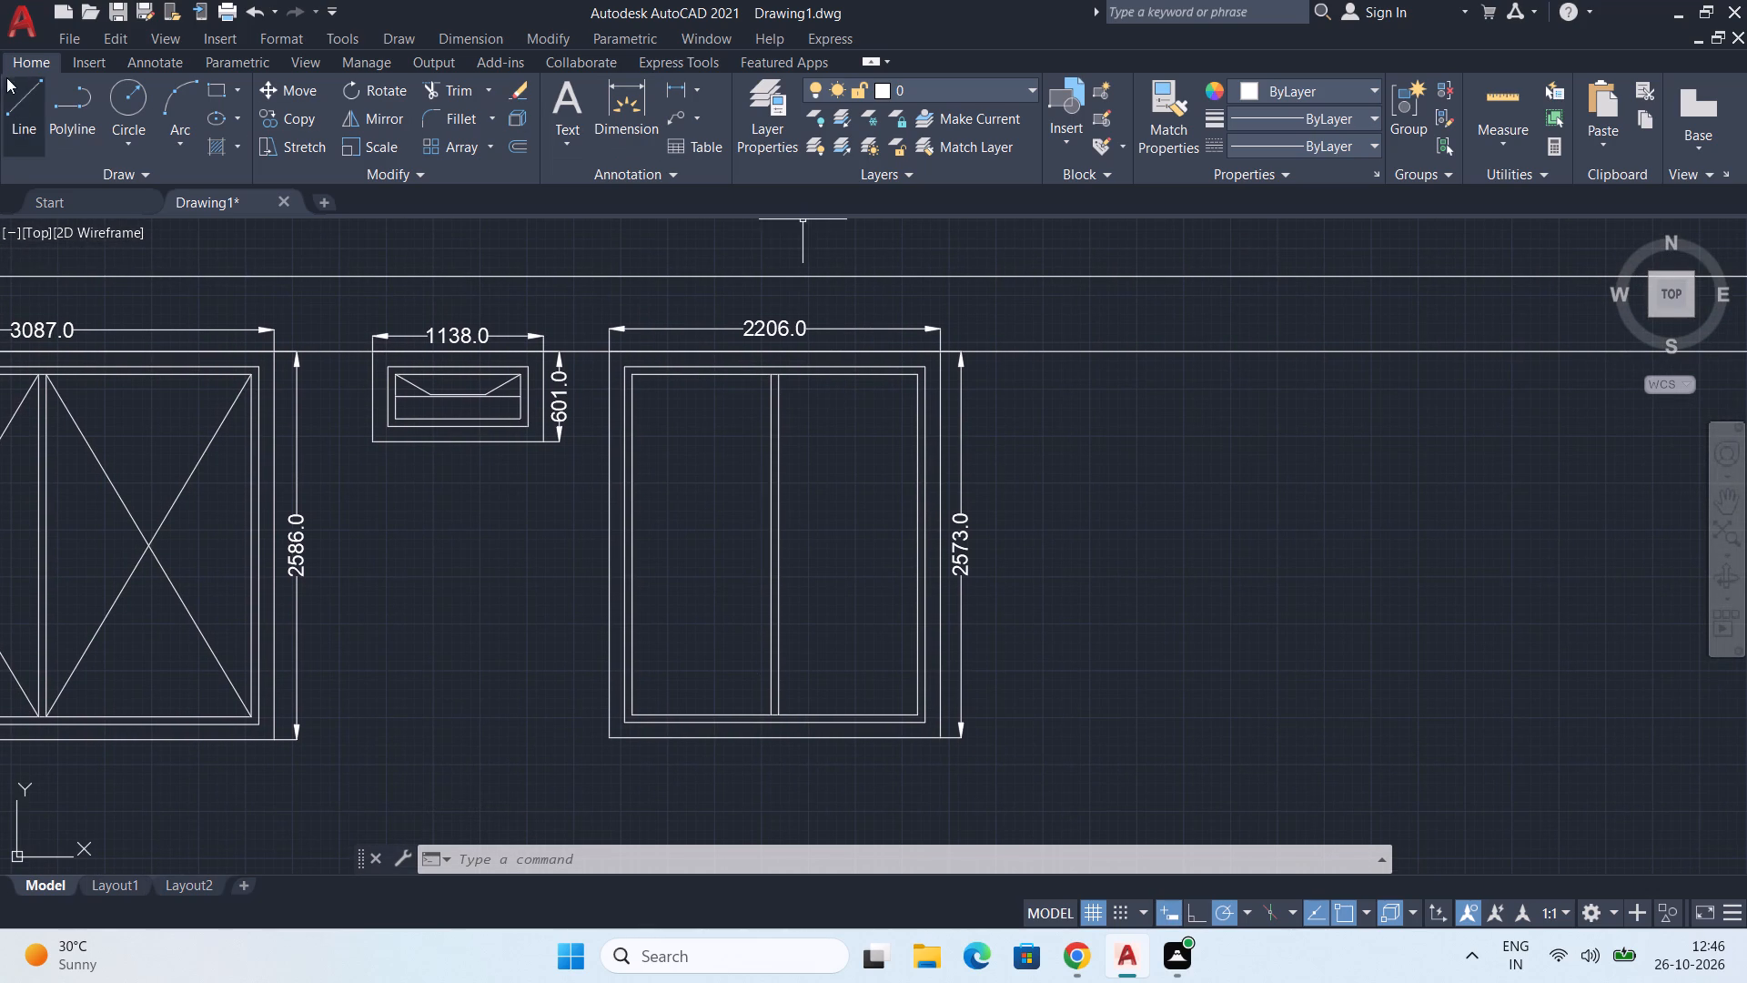
left_click(25, 103)
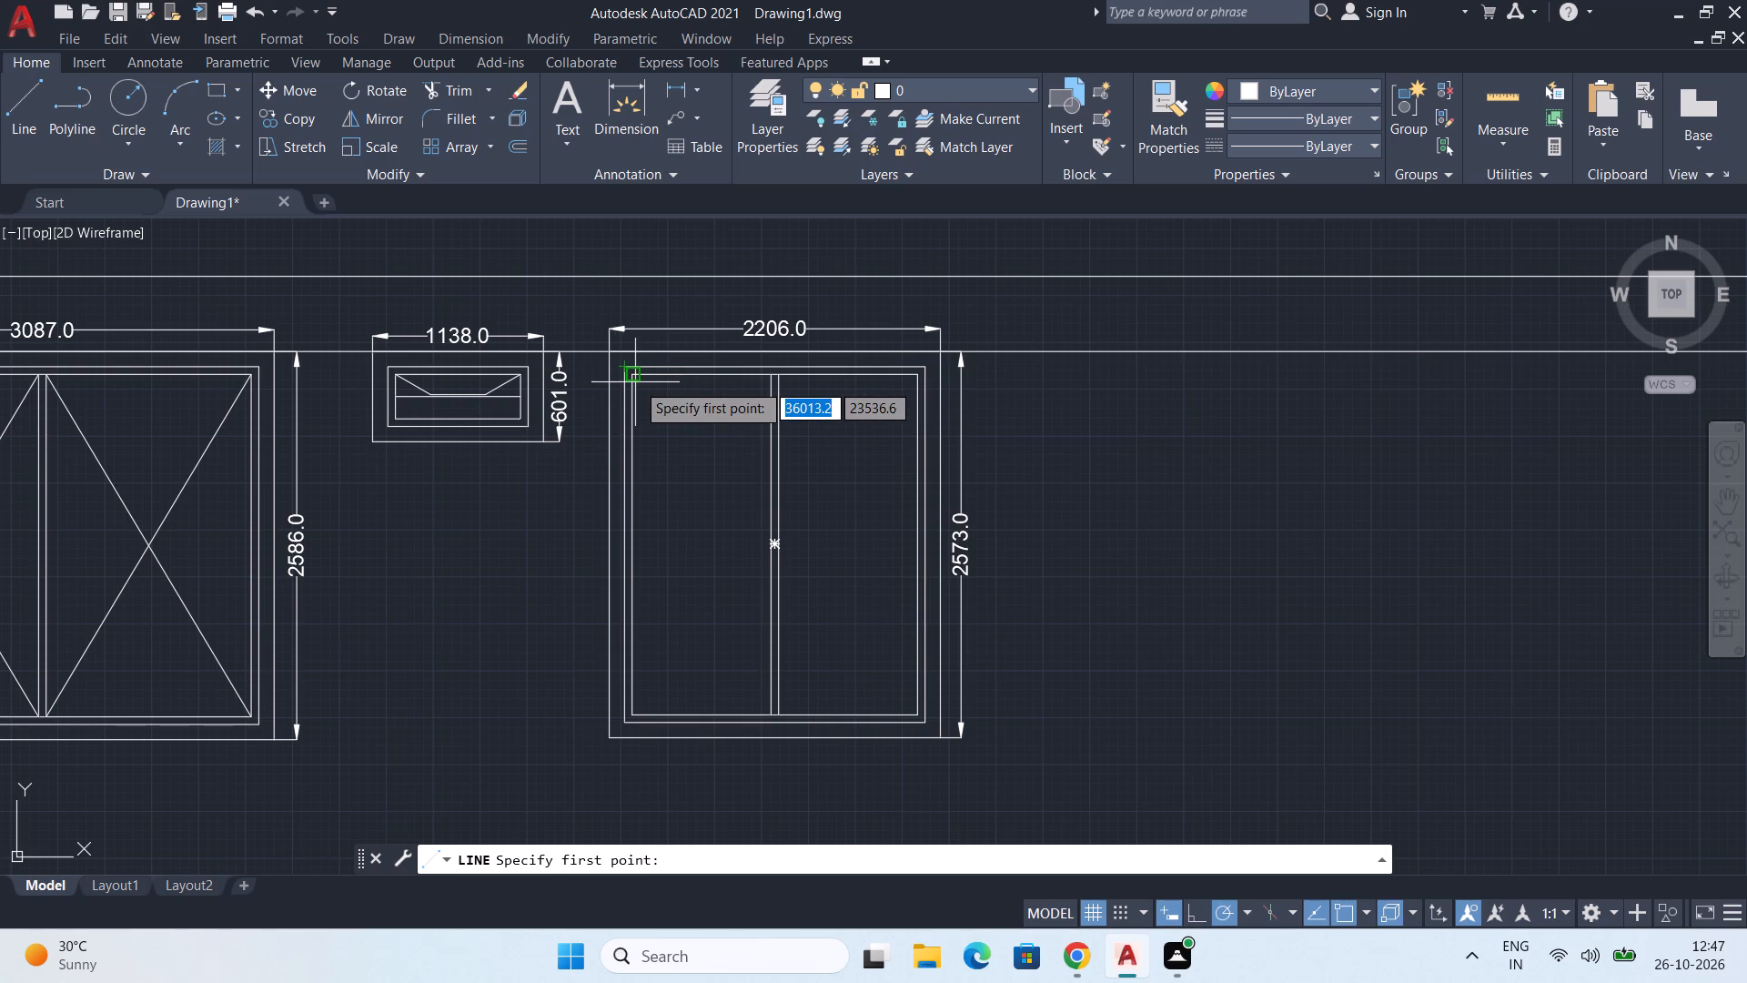
left_click_drag(636, 373, 647, 378)
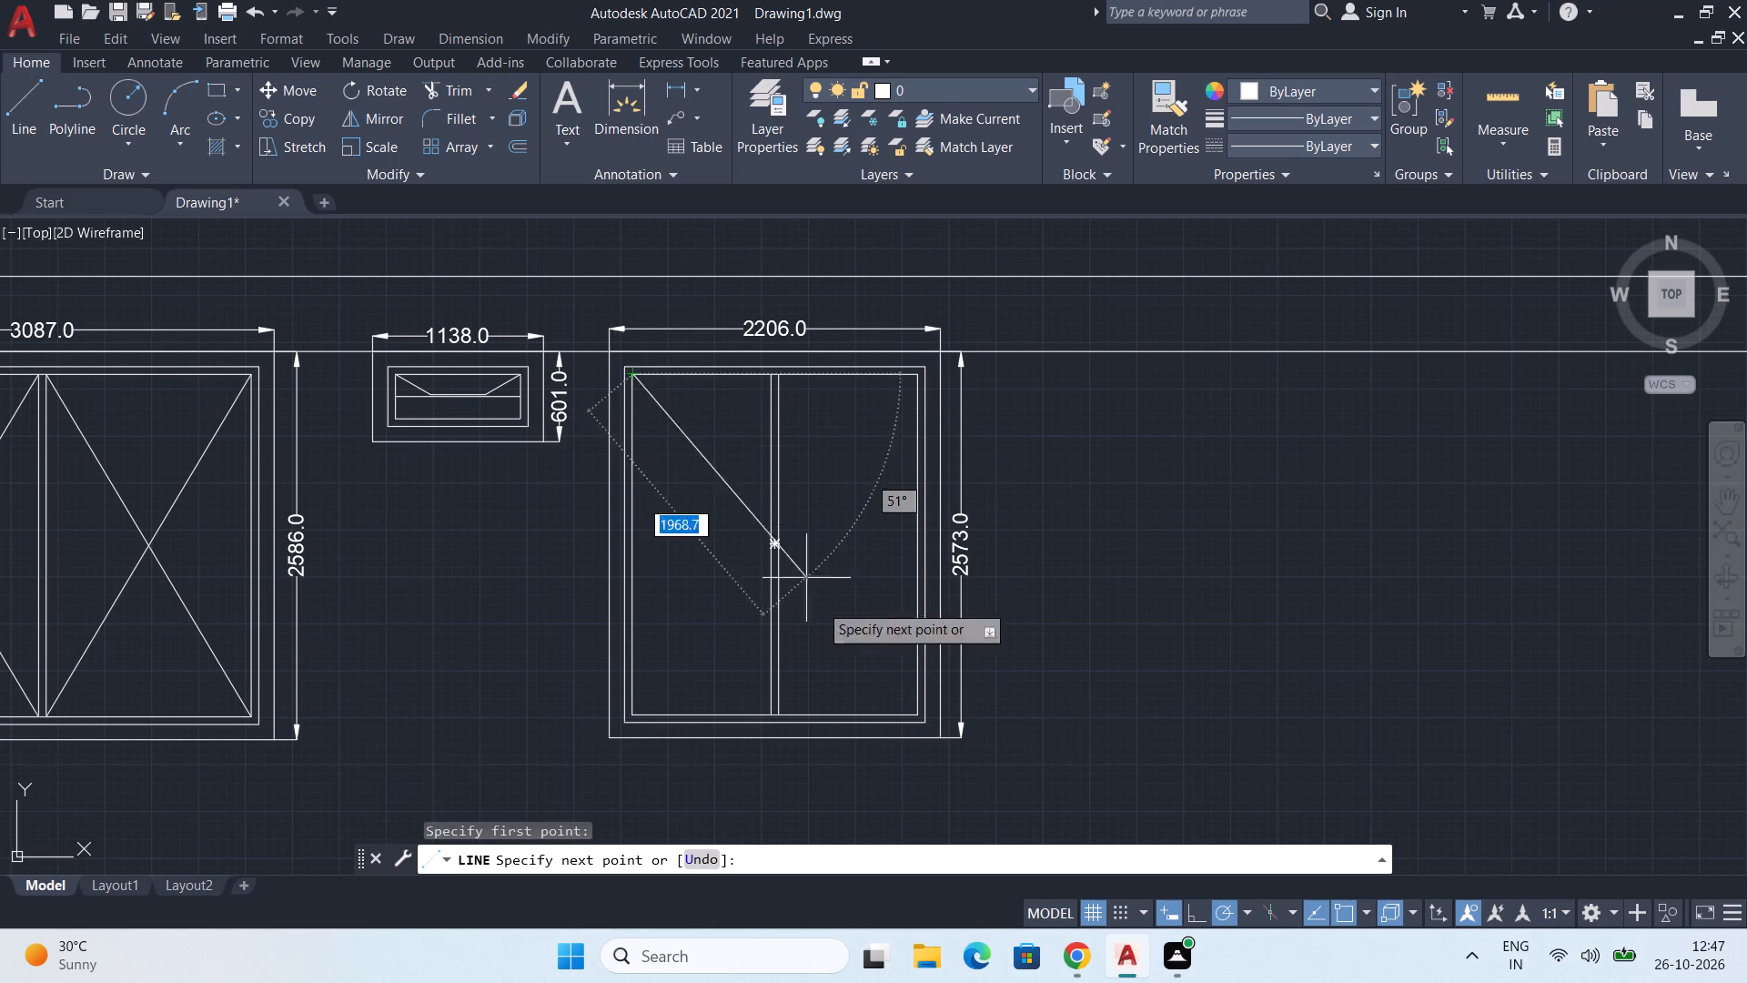
scroll(863, 413, "up", 3)
middle_click_drag(890, 455, 884, 755)
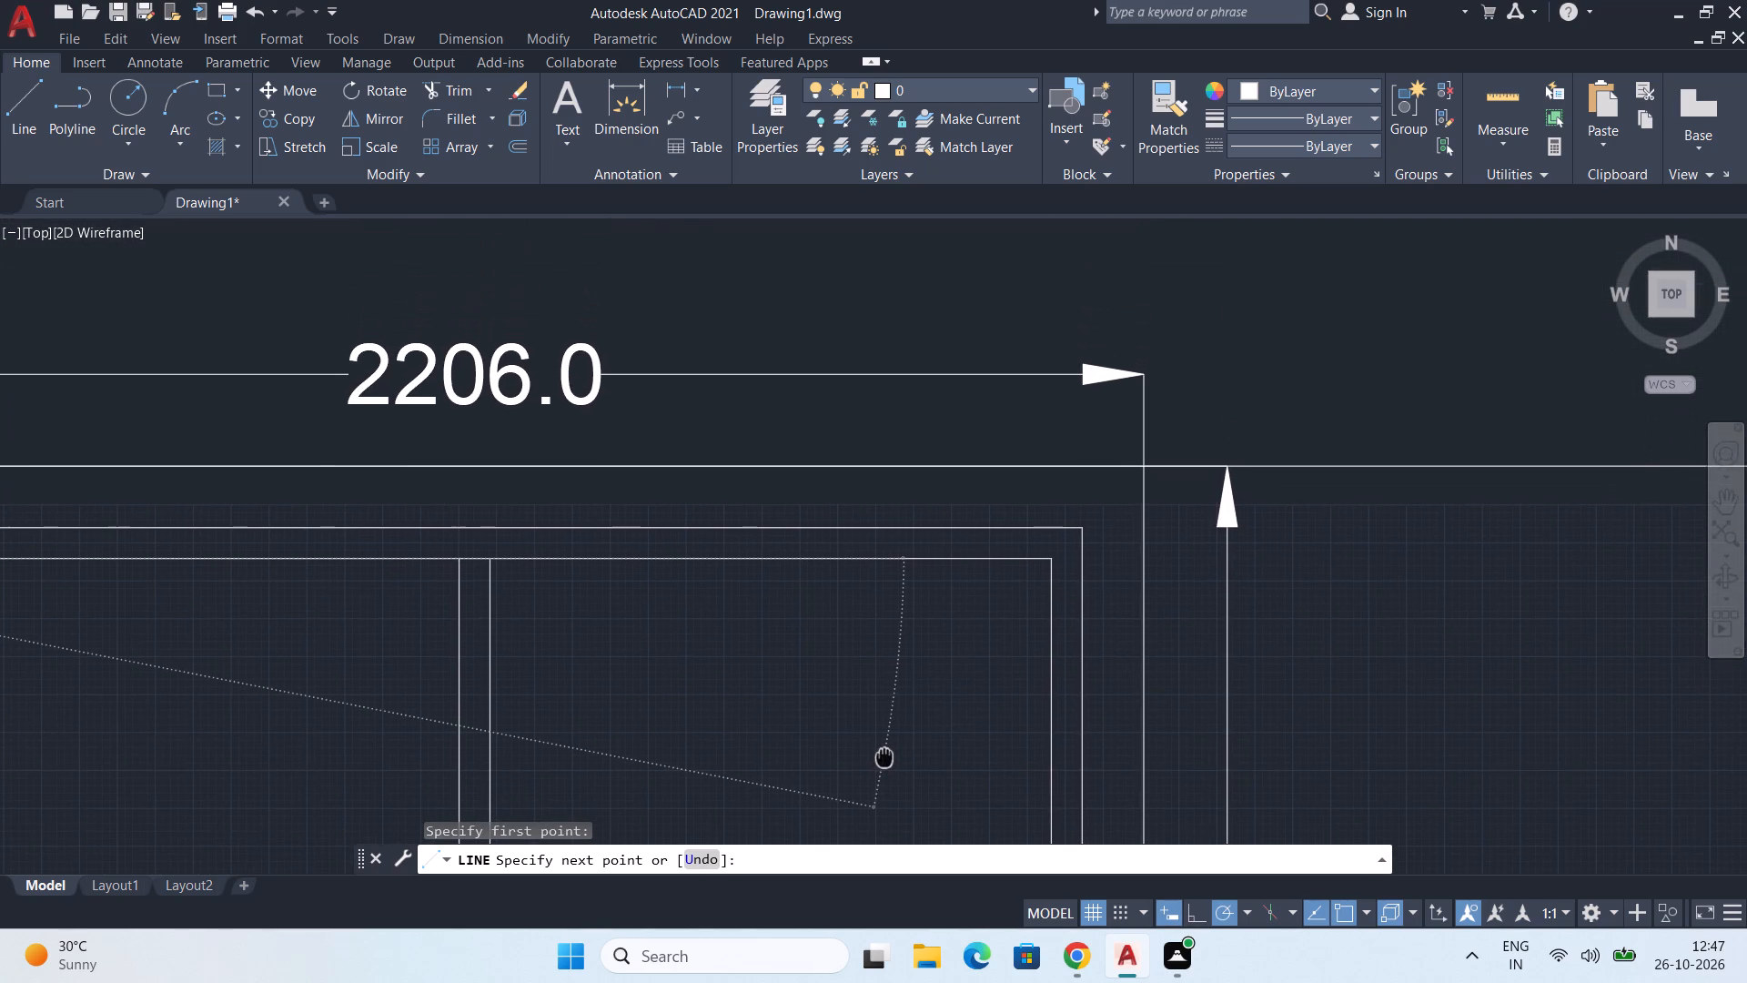
middle_click_drag(884, 755, 884, 758)
scroll(843, 688, "down", 5)
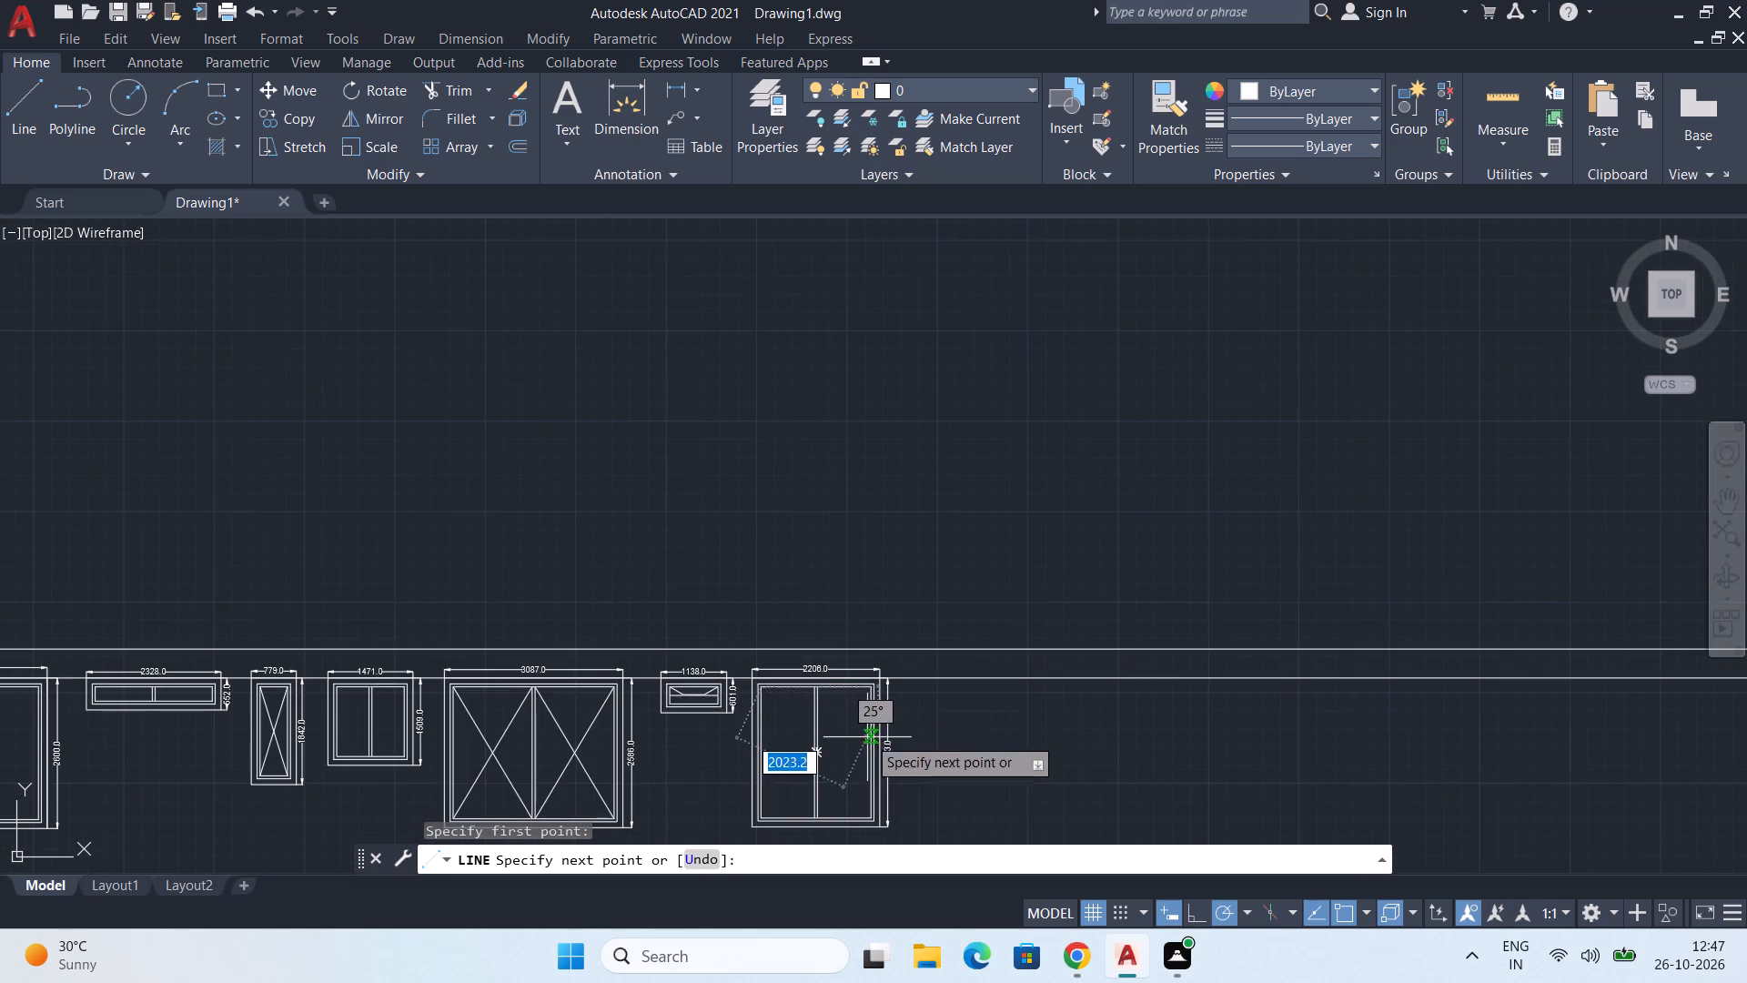
middle_click_drag(869, 744, 919, 502)
middle_click_drag(941, 610, 961, 566)
scroll(878, 534, "up", 5)
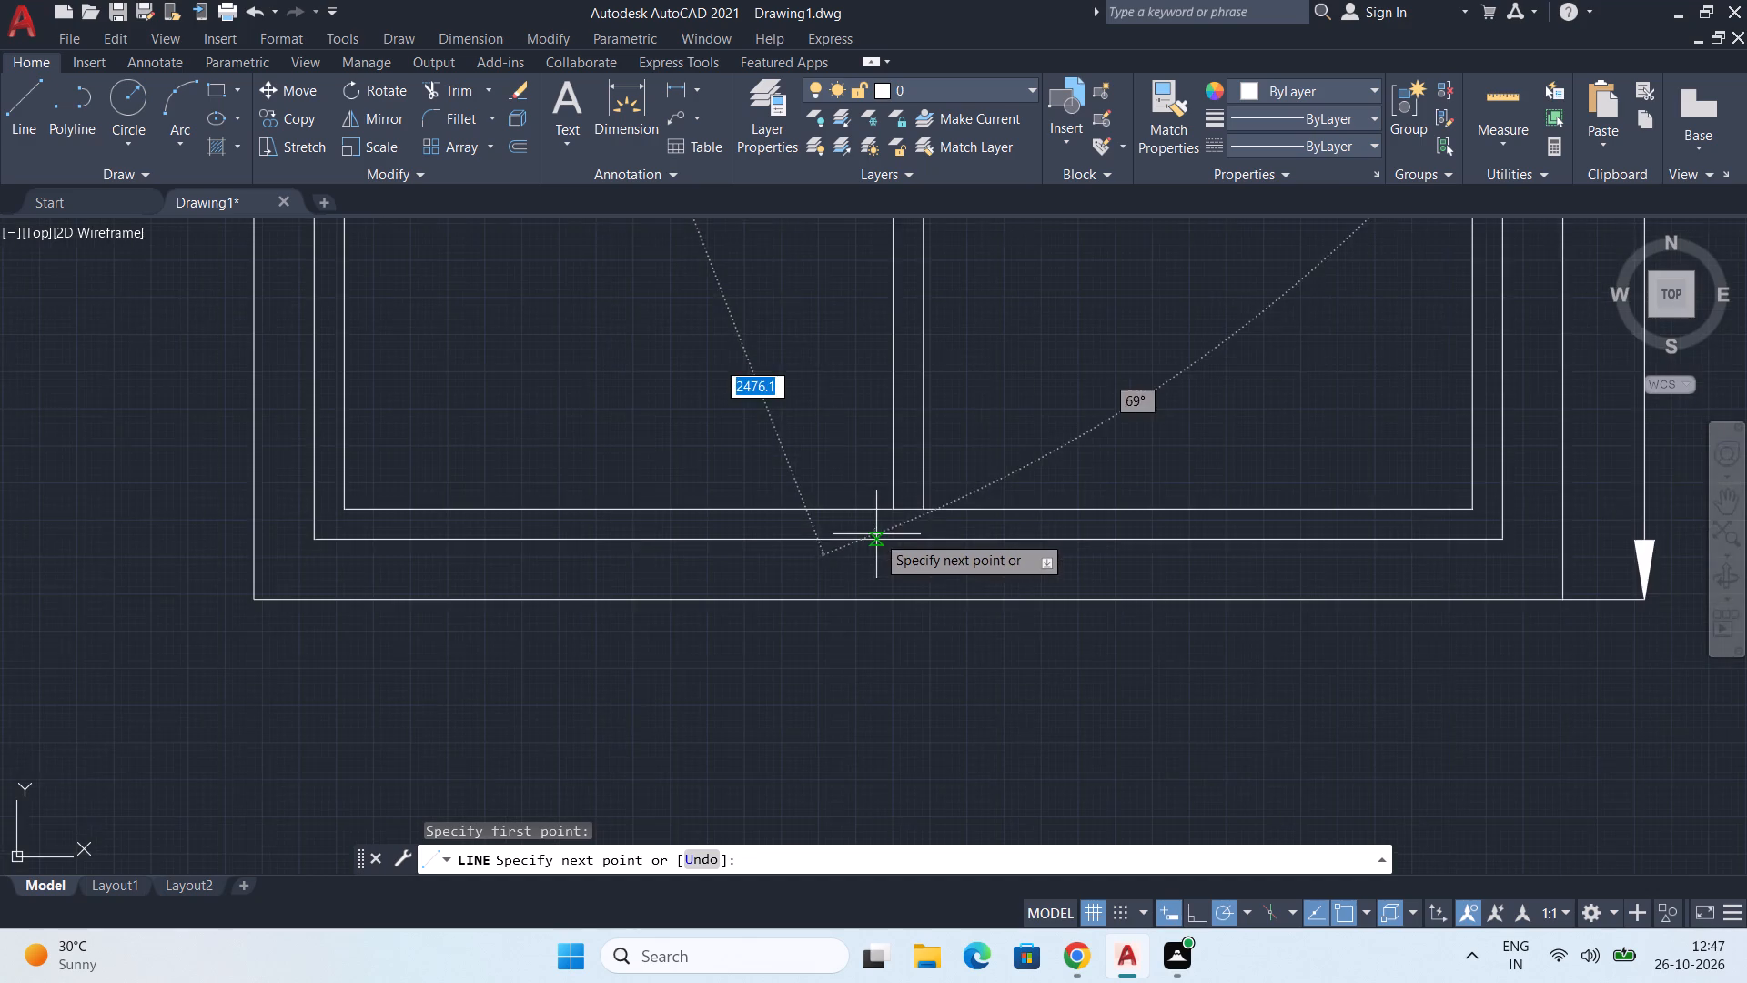
middle_click_drag(876, 540, 893, 613)
left_click(908, 580)
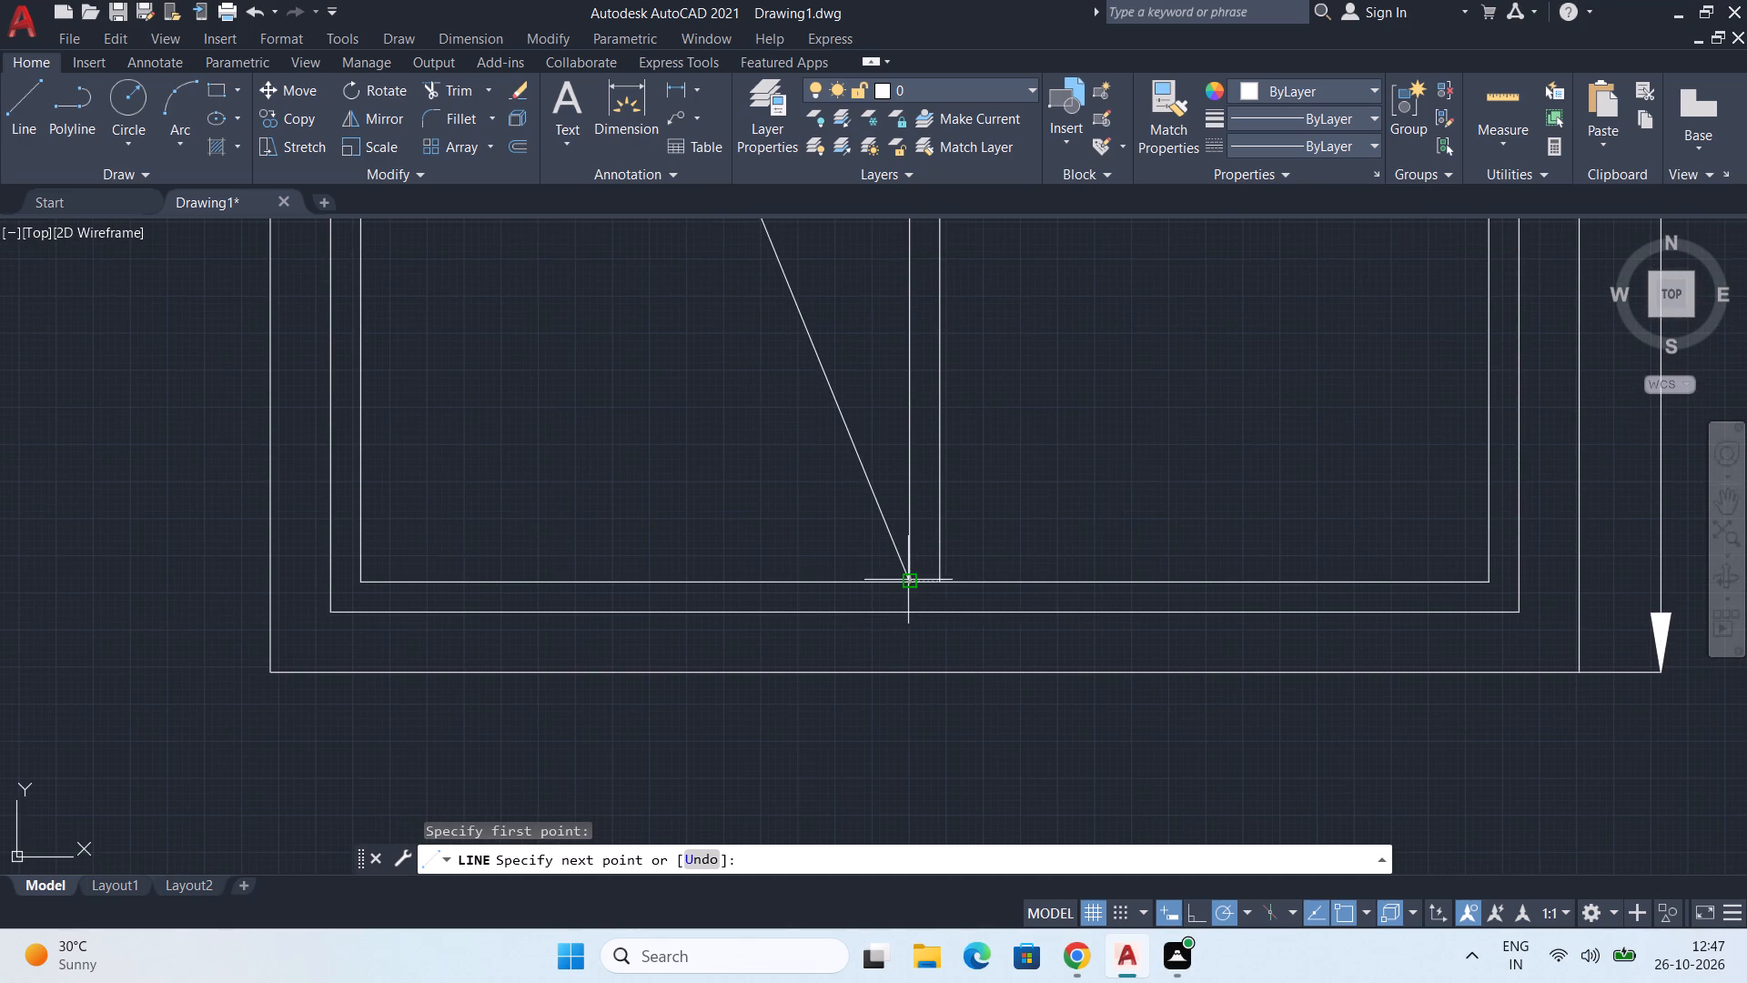
key("Escape")
Draw the crossing diagonal in the seventh frame's left pane, from its bottom-left inner corner to its top-right corner at the mullion.
middle_click_drag(1080, 538, 1075, 598)
key("space")
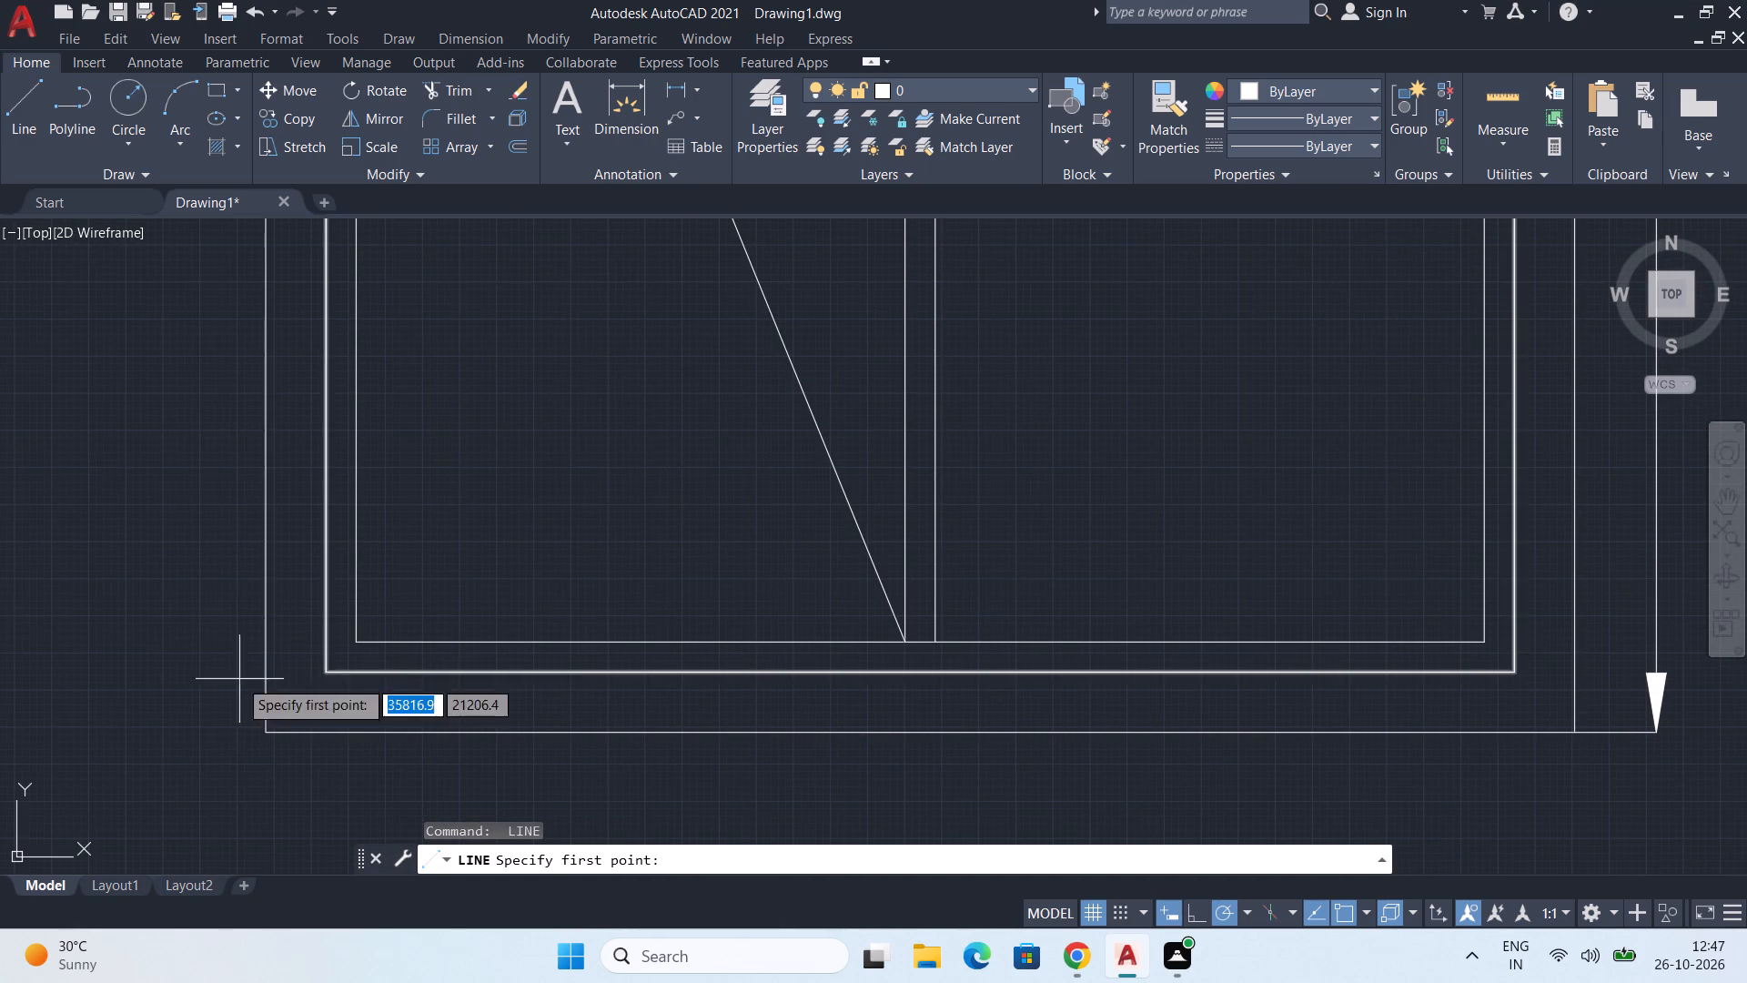
left_click(358, 640)
scroll(578, 490, "down", 3)
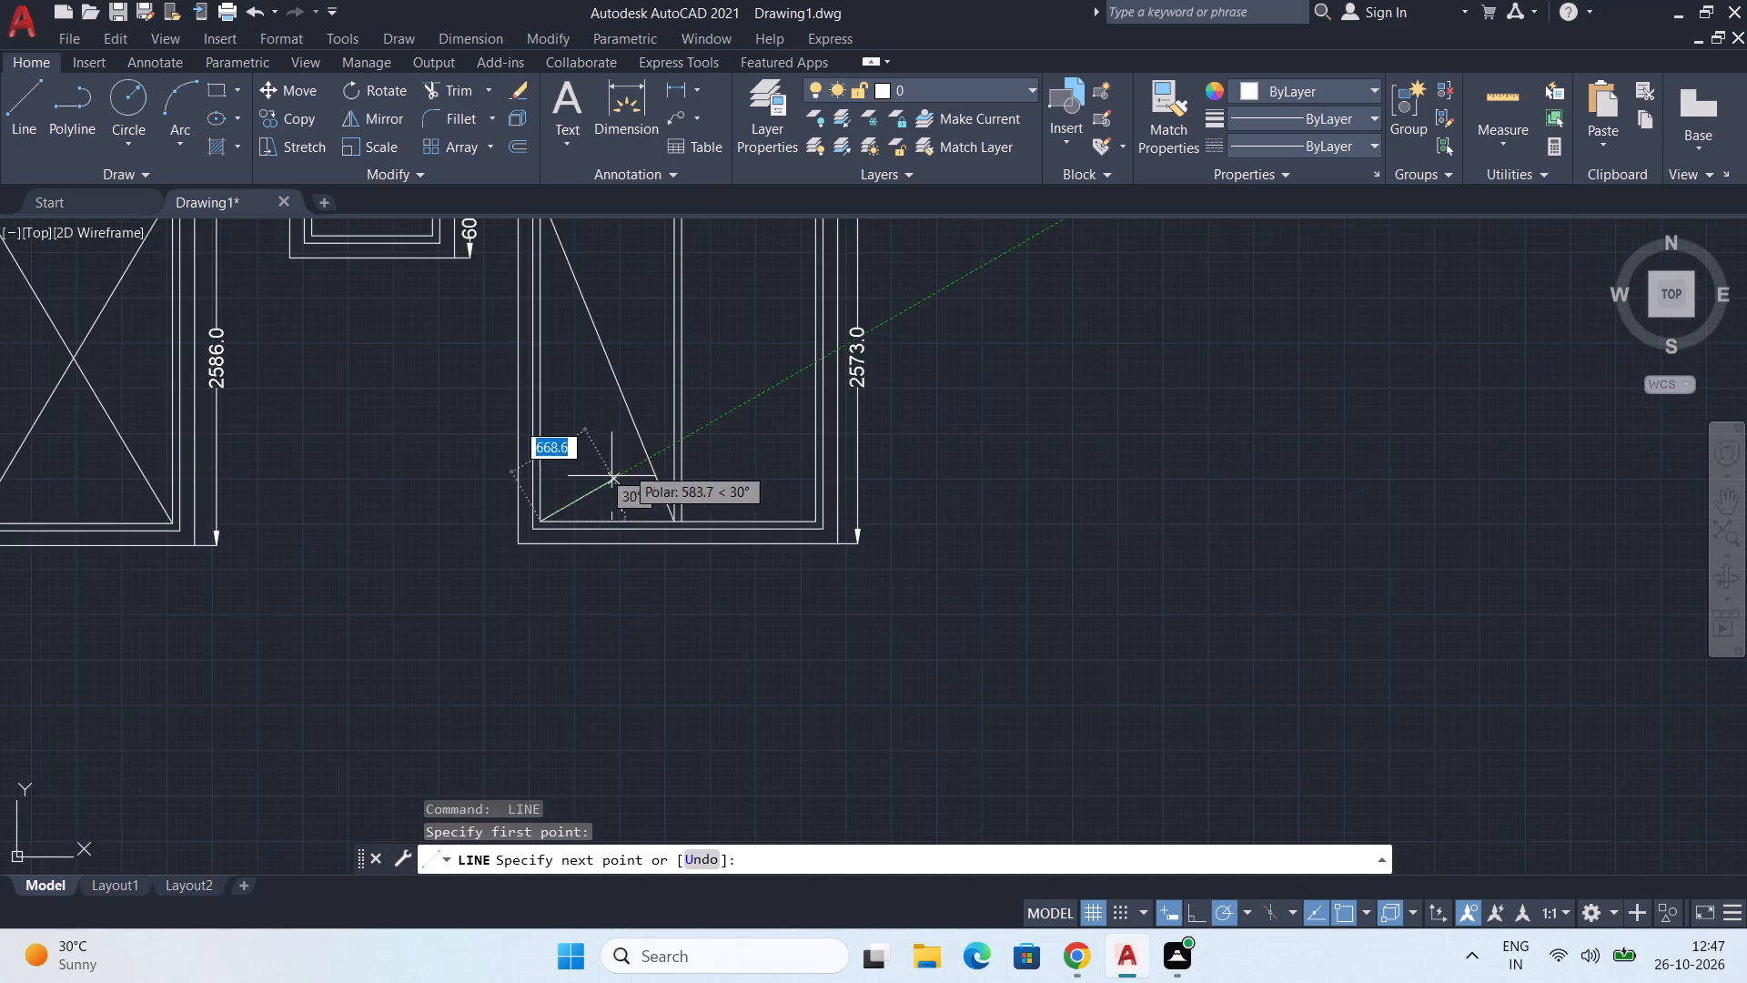
middle_click_drag(631, 472, 597, 705)
middle_click_drag(687, 466, 661, 533)
scroll(601, 505, "up", 4)
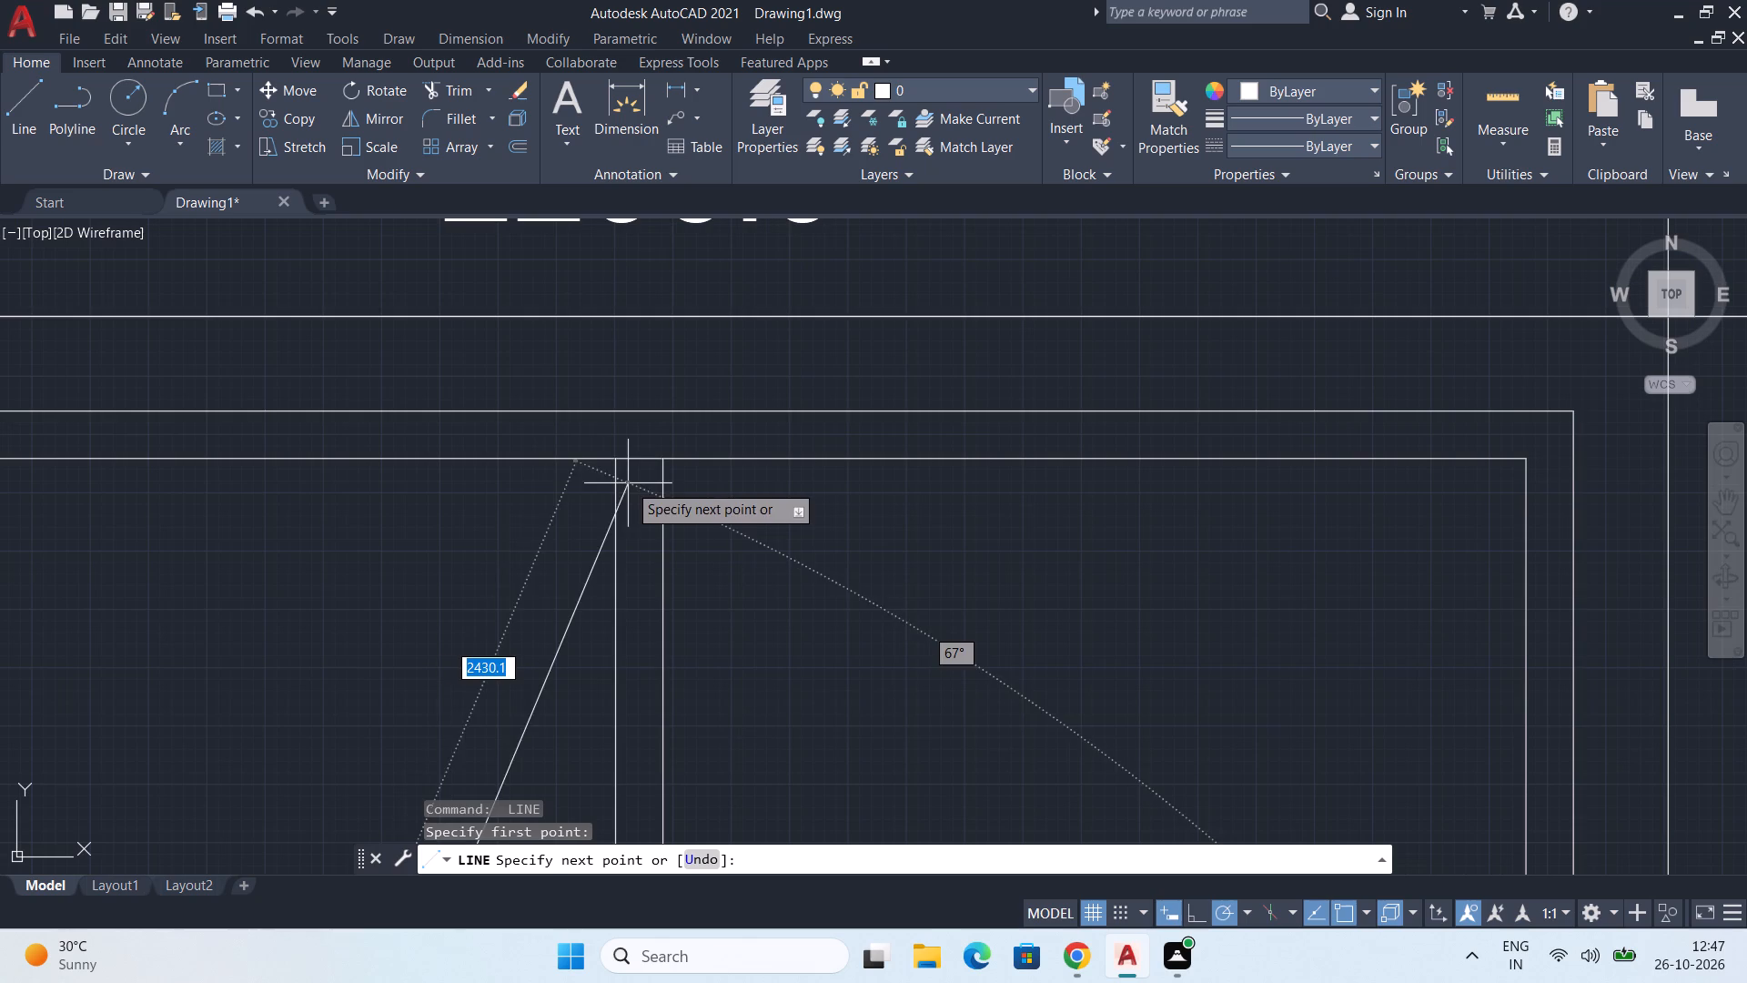
left_click(613, 461)
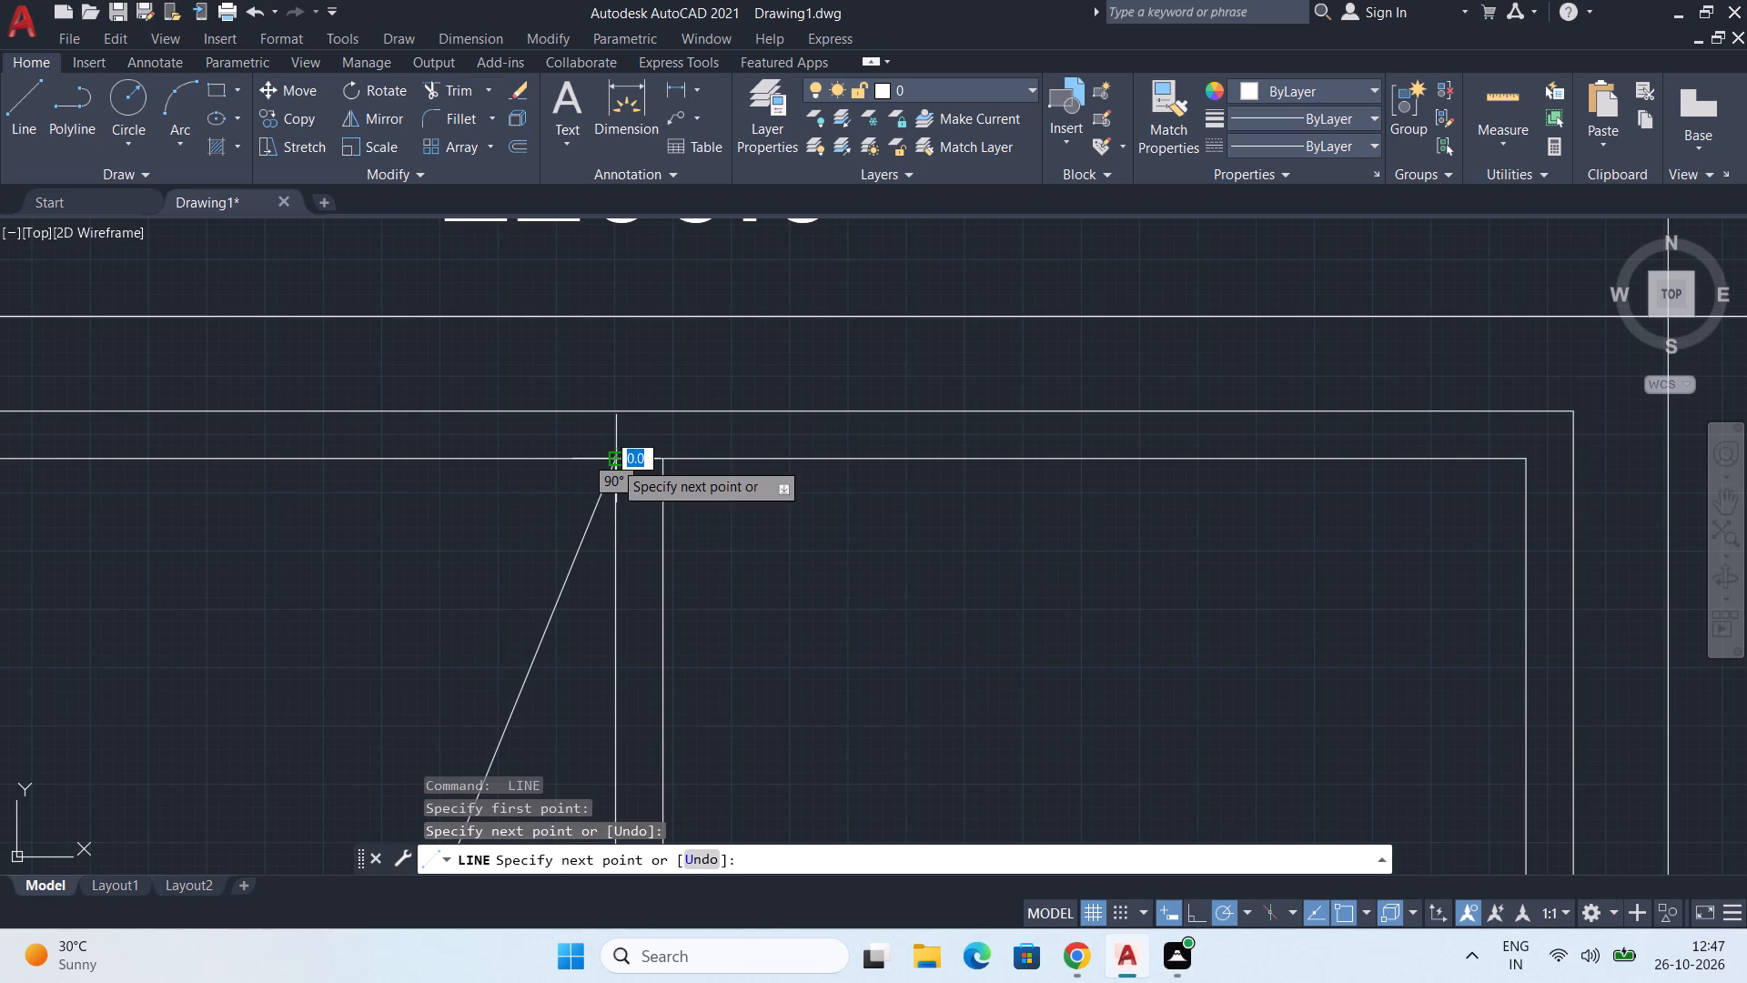
key("Escape")
Draw a diagonal line across the seventh frame's right pane, from its top-left corner at the mullion to its bottom-right inner corner.
scroll(773, 566, "down", 2)
middle_click_drag(876, 593, 795, 476)
key("space")
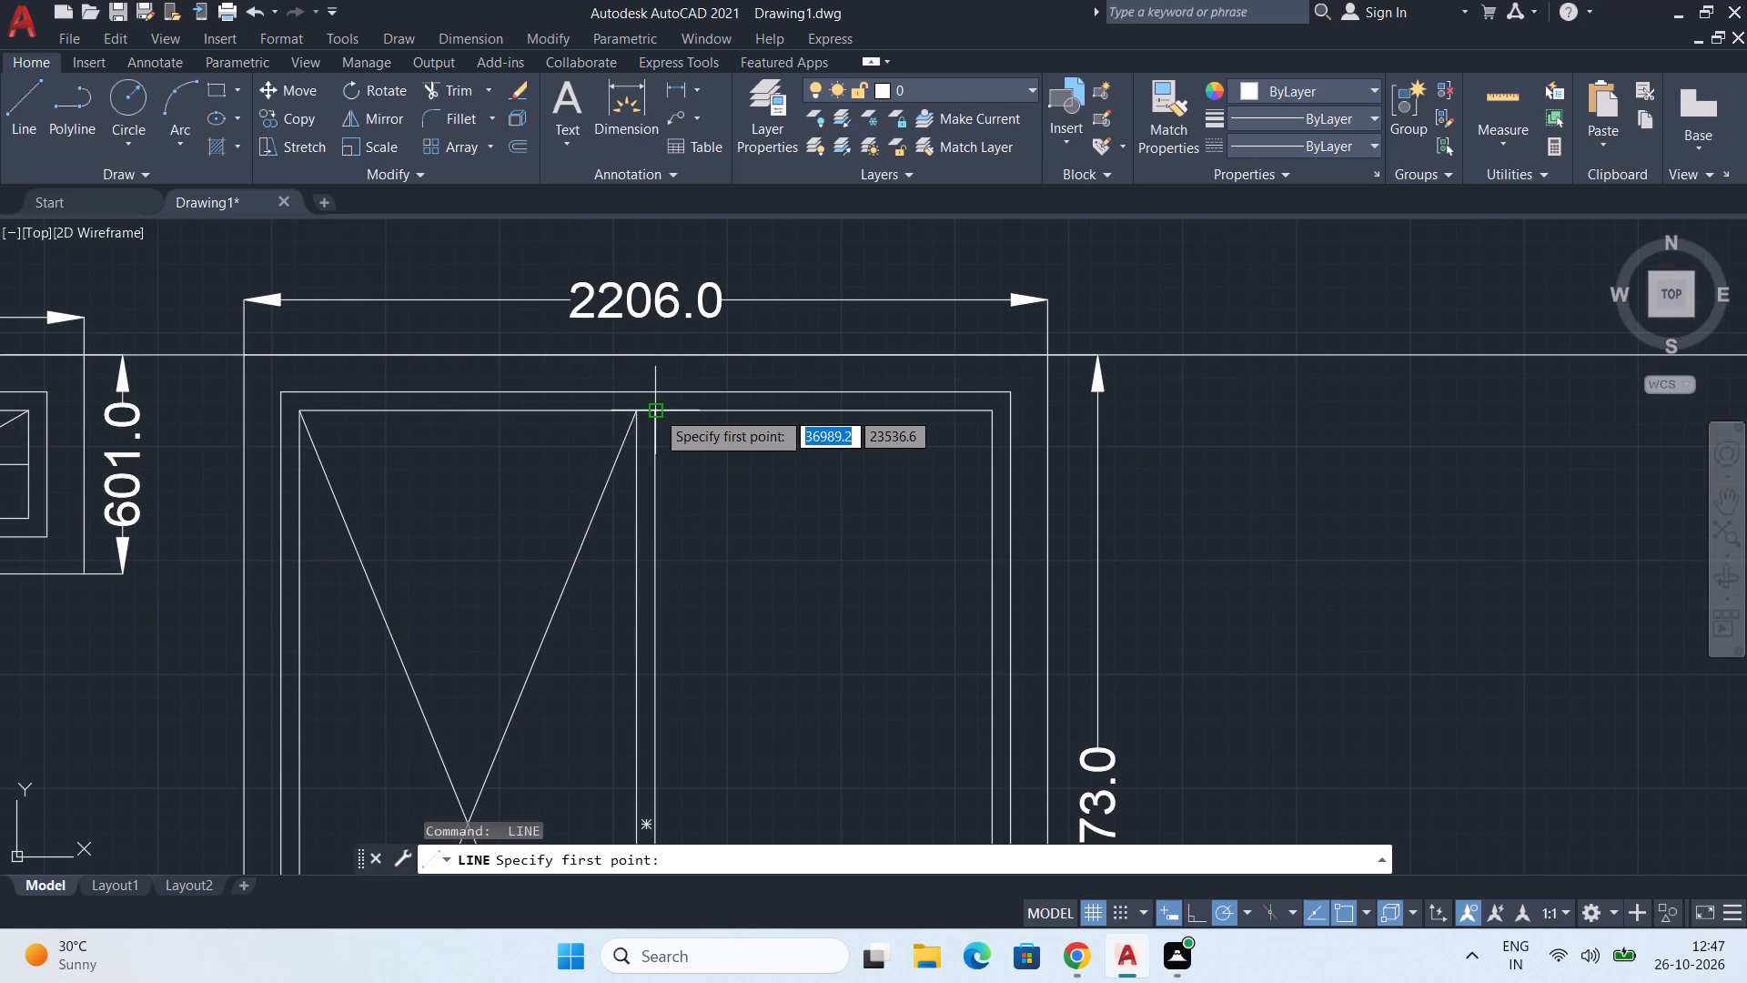
left_click(656, 410)
scroll(790, 564, "down", 2)
middle_click_drag(836, 645, 742, 494)
middle_click_drag(782, 622, 737, 545)
scroll(748, 588, "up", 2)
scroll(681, 621, "up", 2)
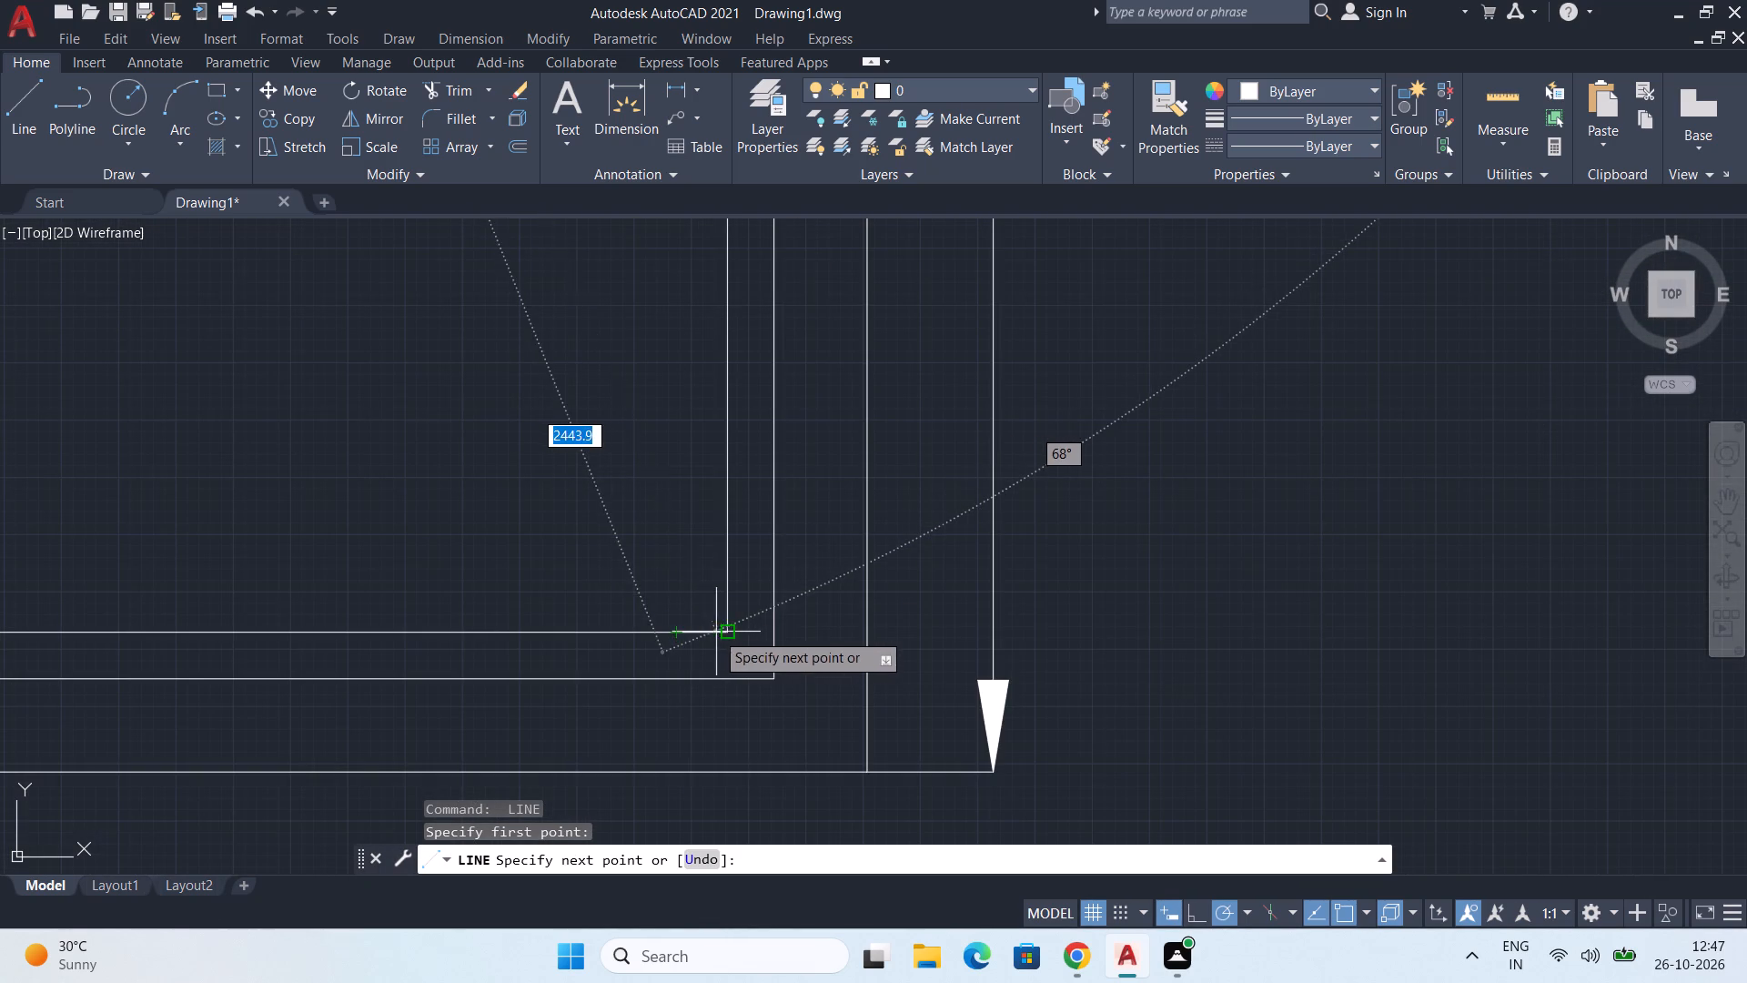
left_click(728, 633)
key("Escape")
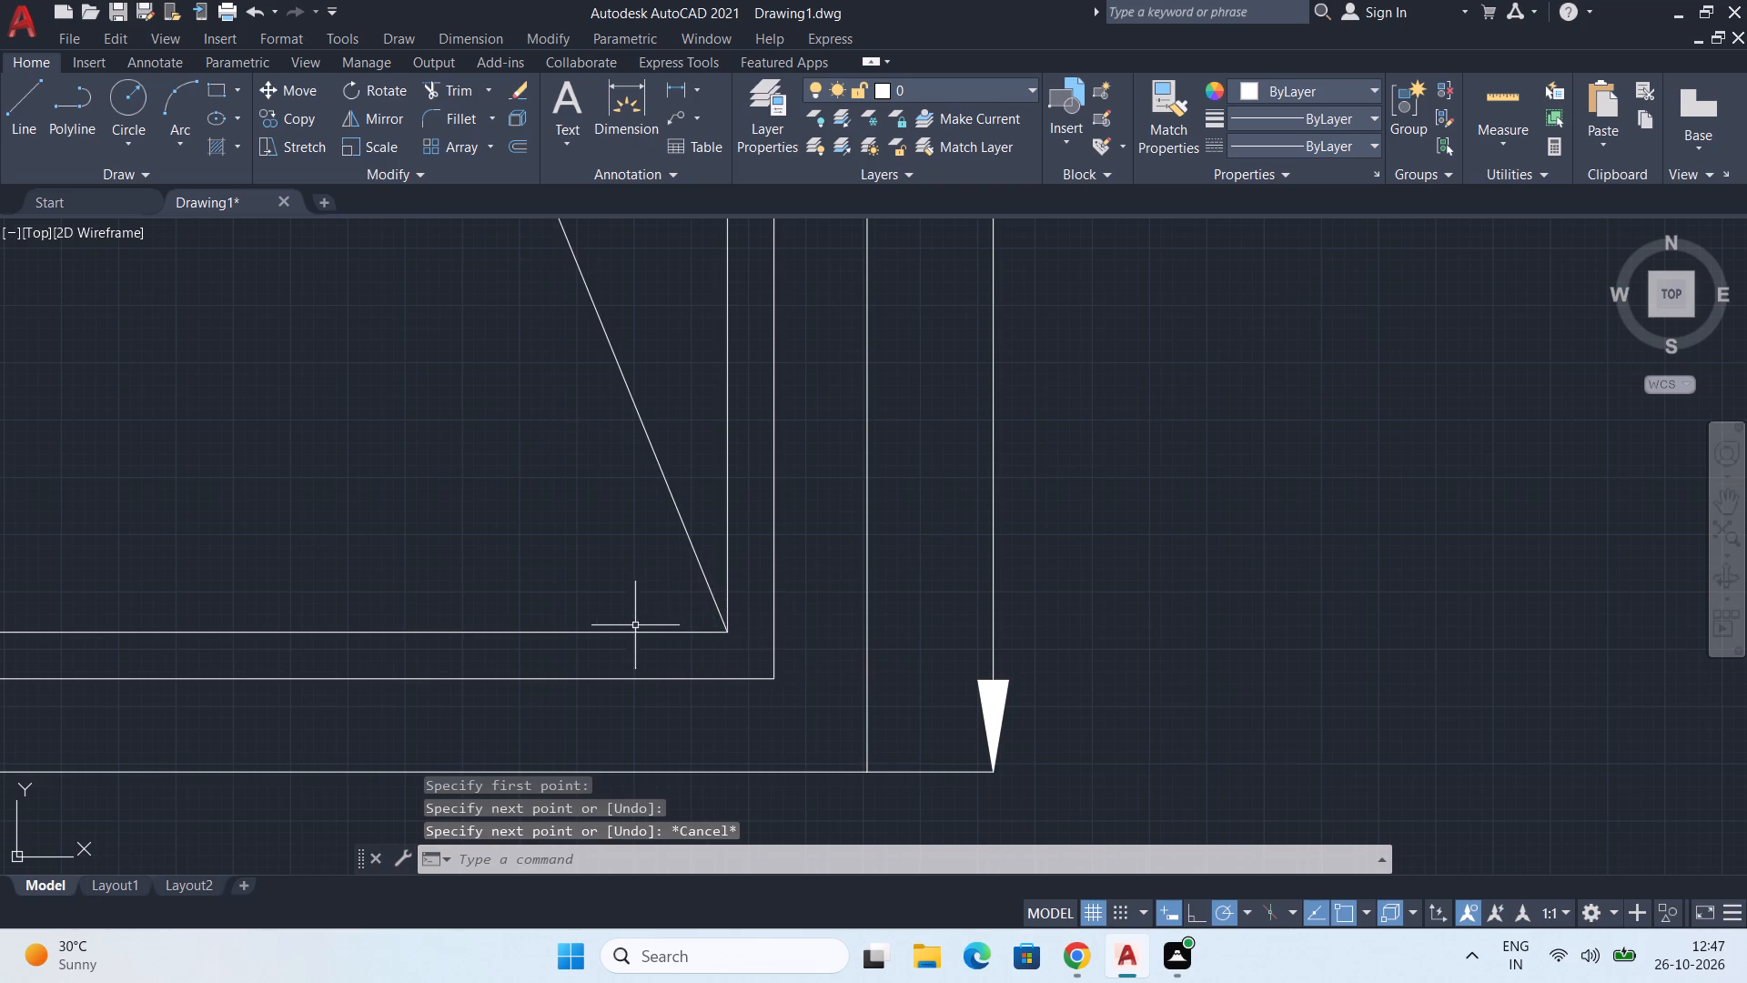
Draw the crossing diagonal in the seventh frame's right pane, from its bottom-left corner at the mullion to its top-right inner corner.
middle_click_drag(501, 642, 901, 639)
key("space")
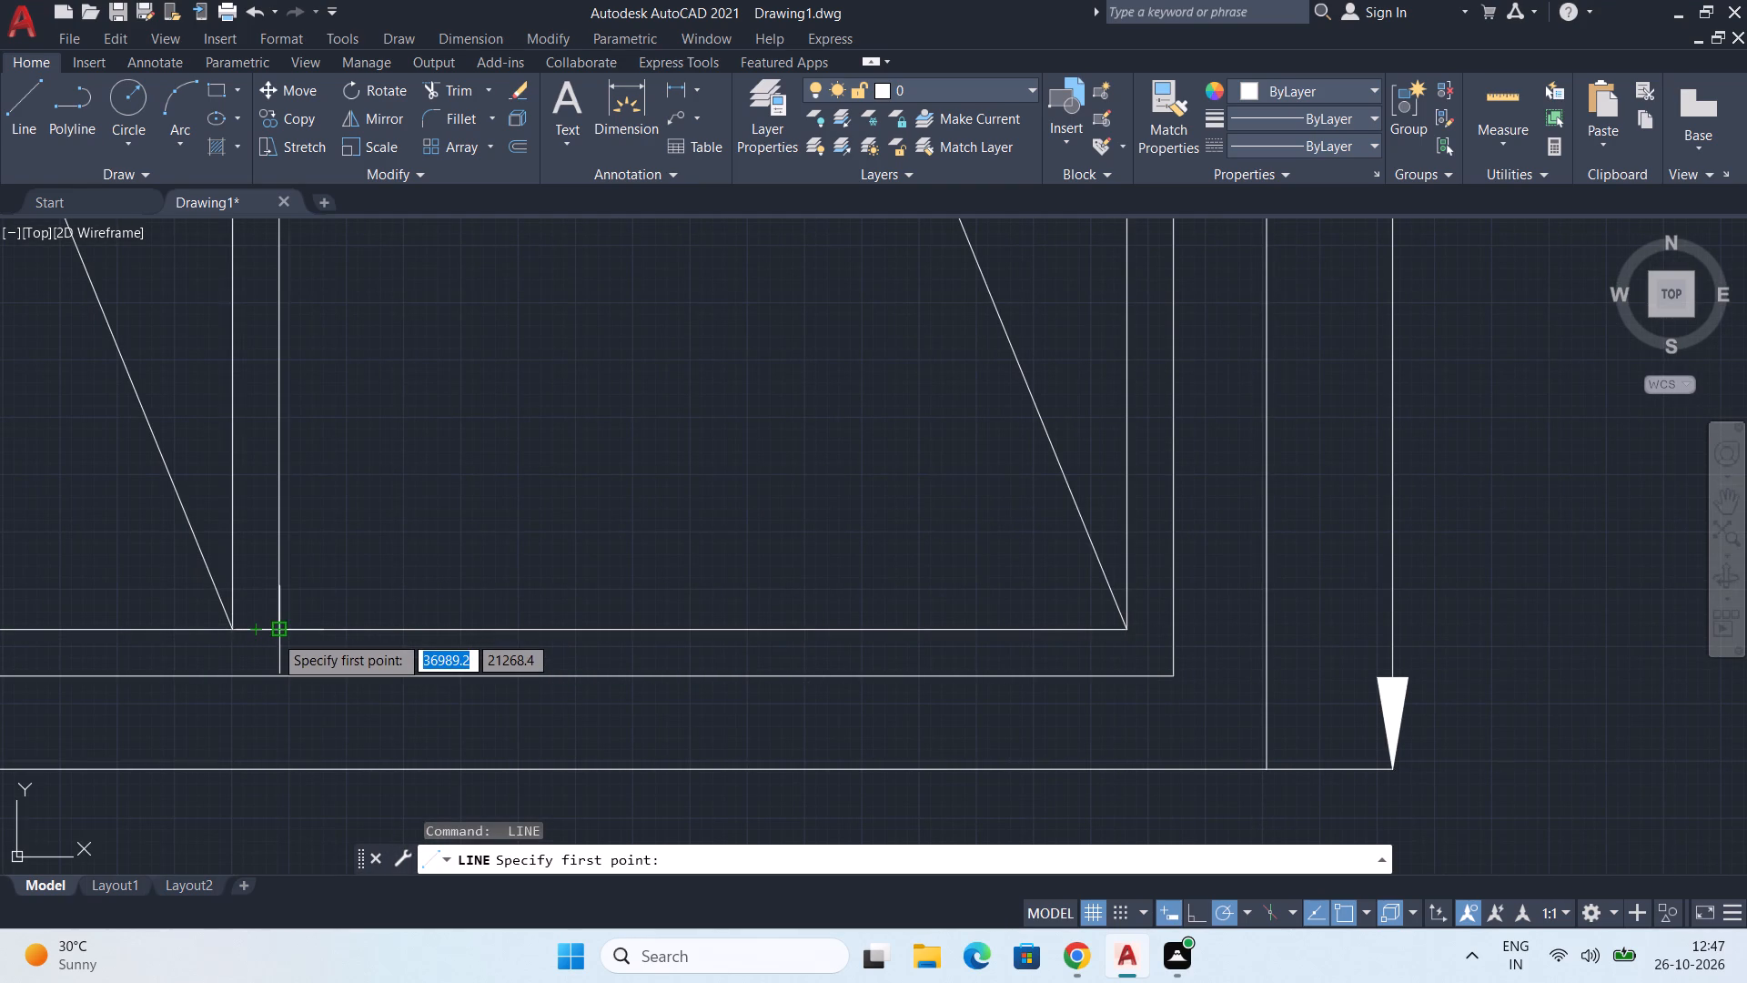
left_click(274, 634)
scroll(568, 443, "down", 2)
middle_click_drag(678, 370, 677, 718)
middle_click_drag(702, 388, 709, 433)
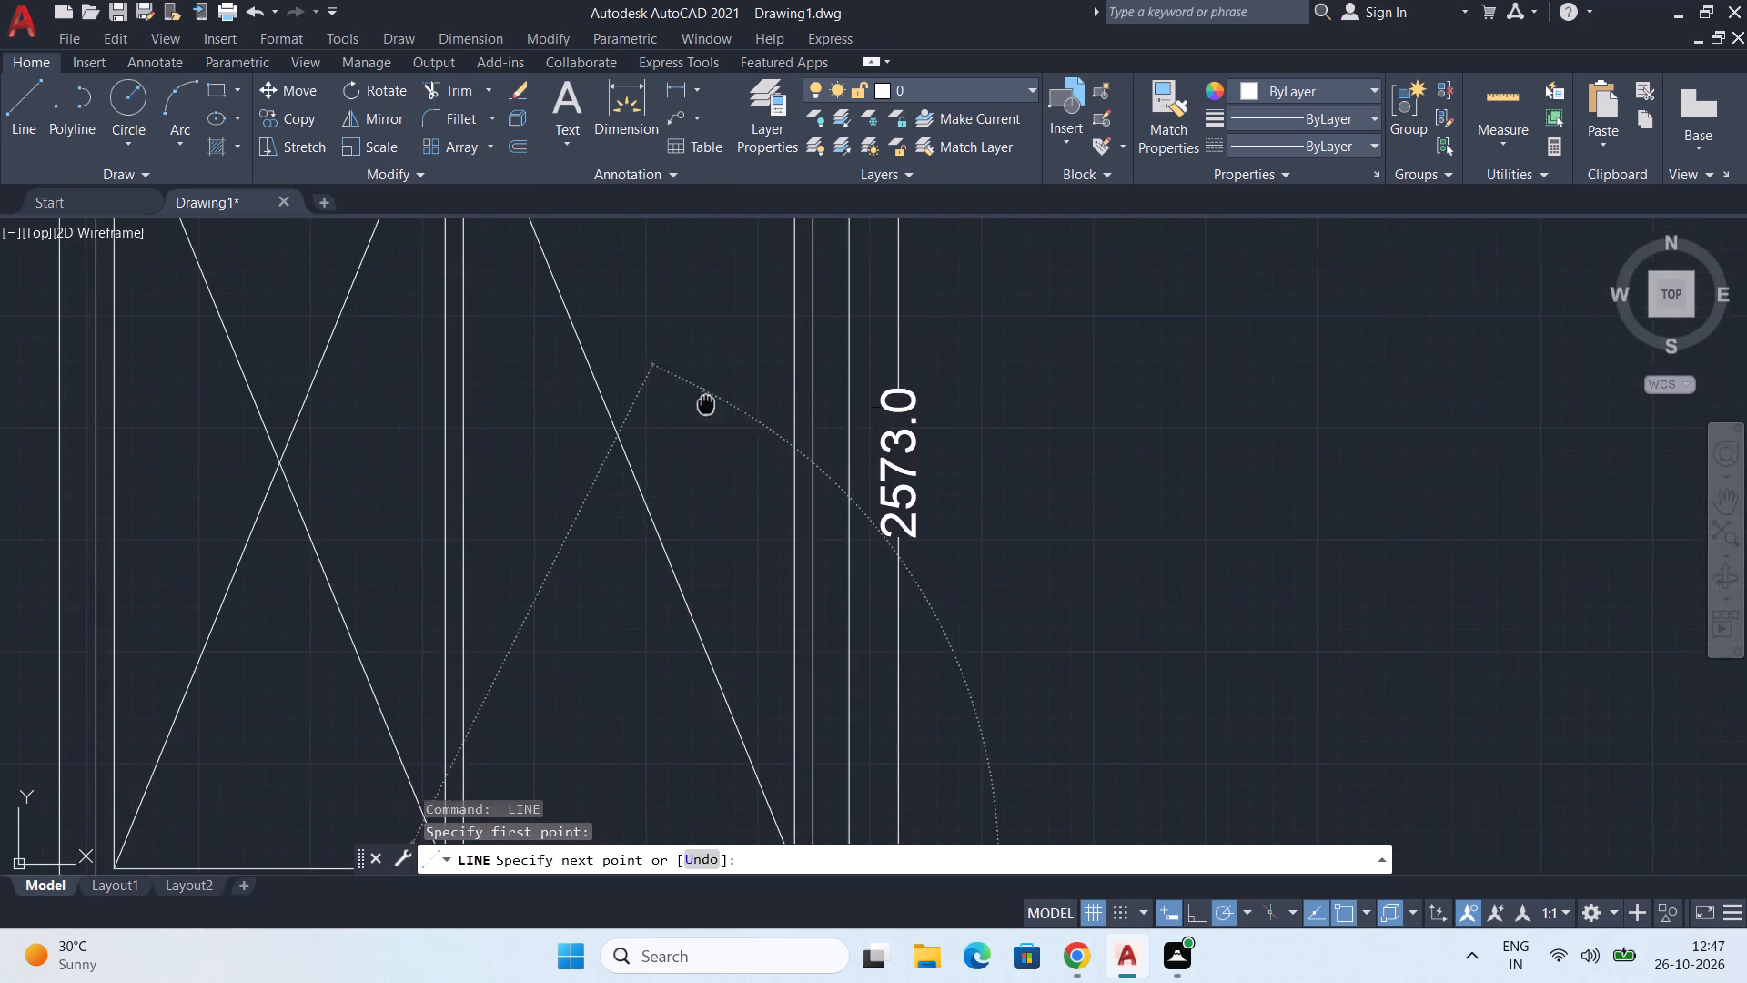
middle_click_drag(709, 433, 708, 670)
middle_click_drag(677, 450, 691, 591)
scroll(756, 535, "up", 1)
middle_click_drag(776, 522, 768, 635)
scroll(792, 577, "up", 2)
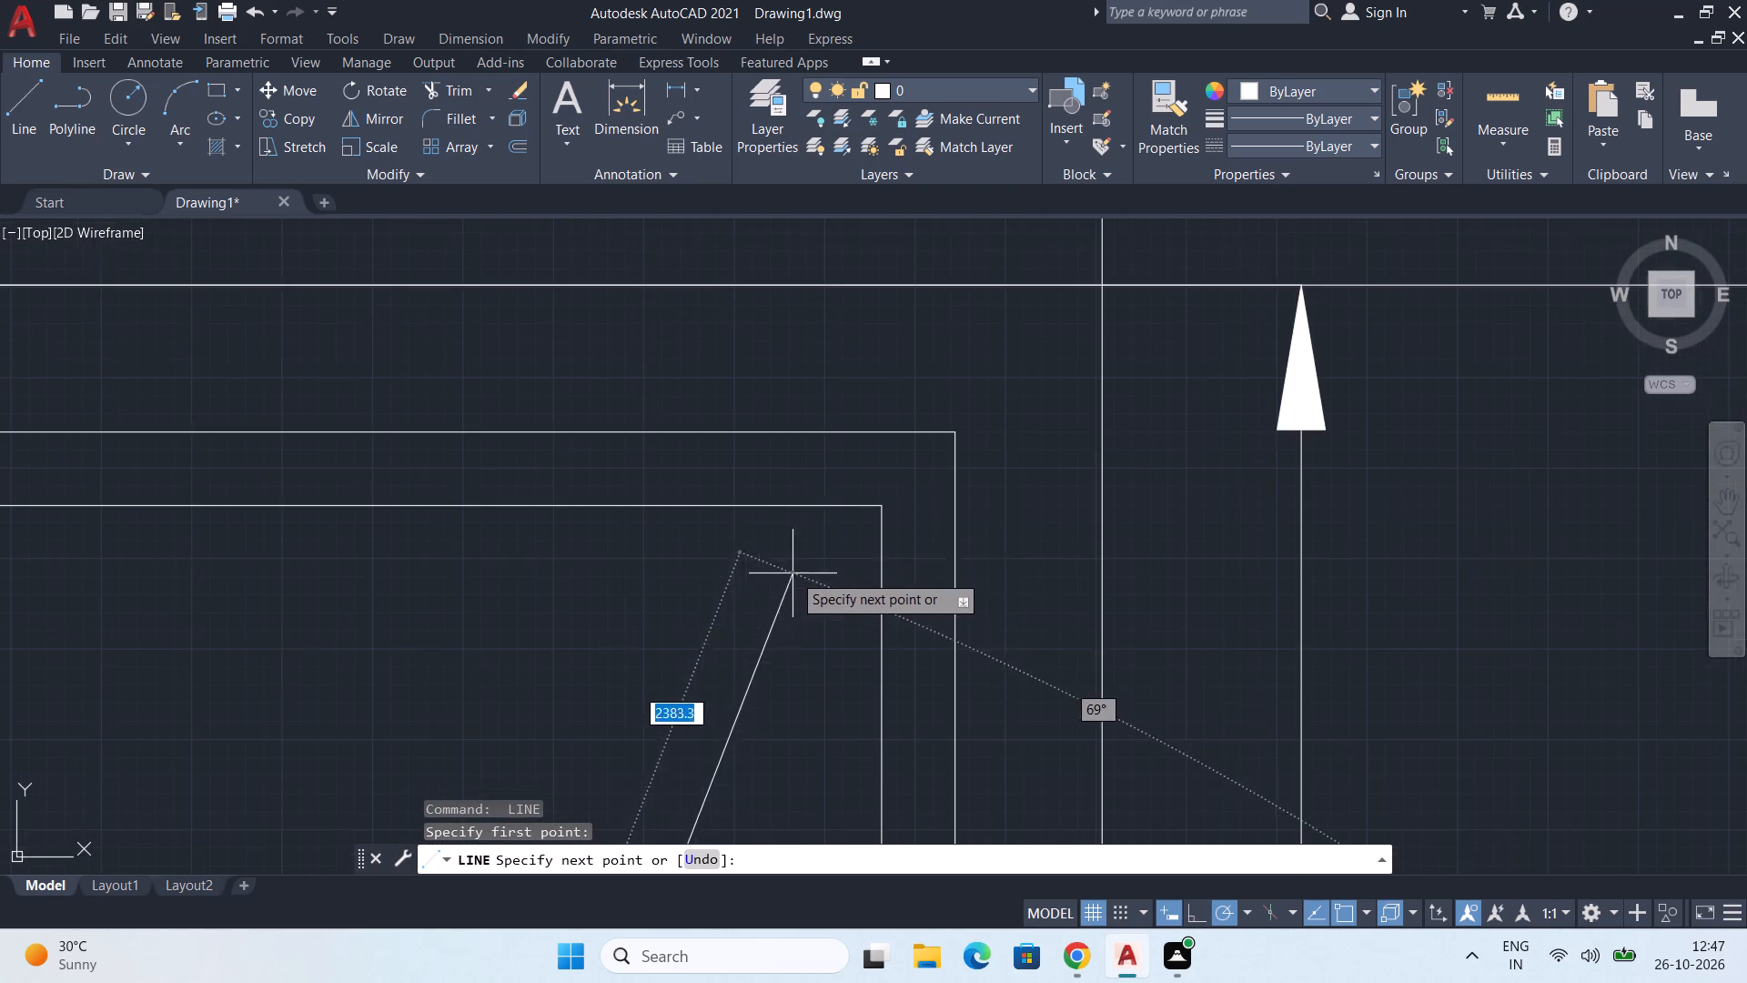
scroll(870, 503, "up", 2)
left_click(890, 503)
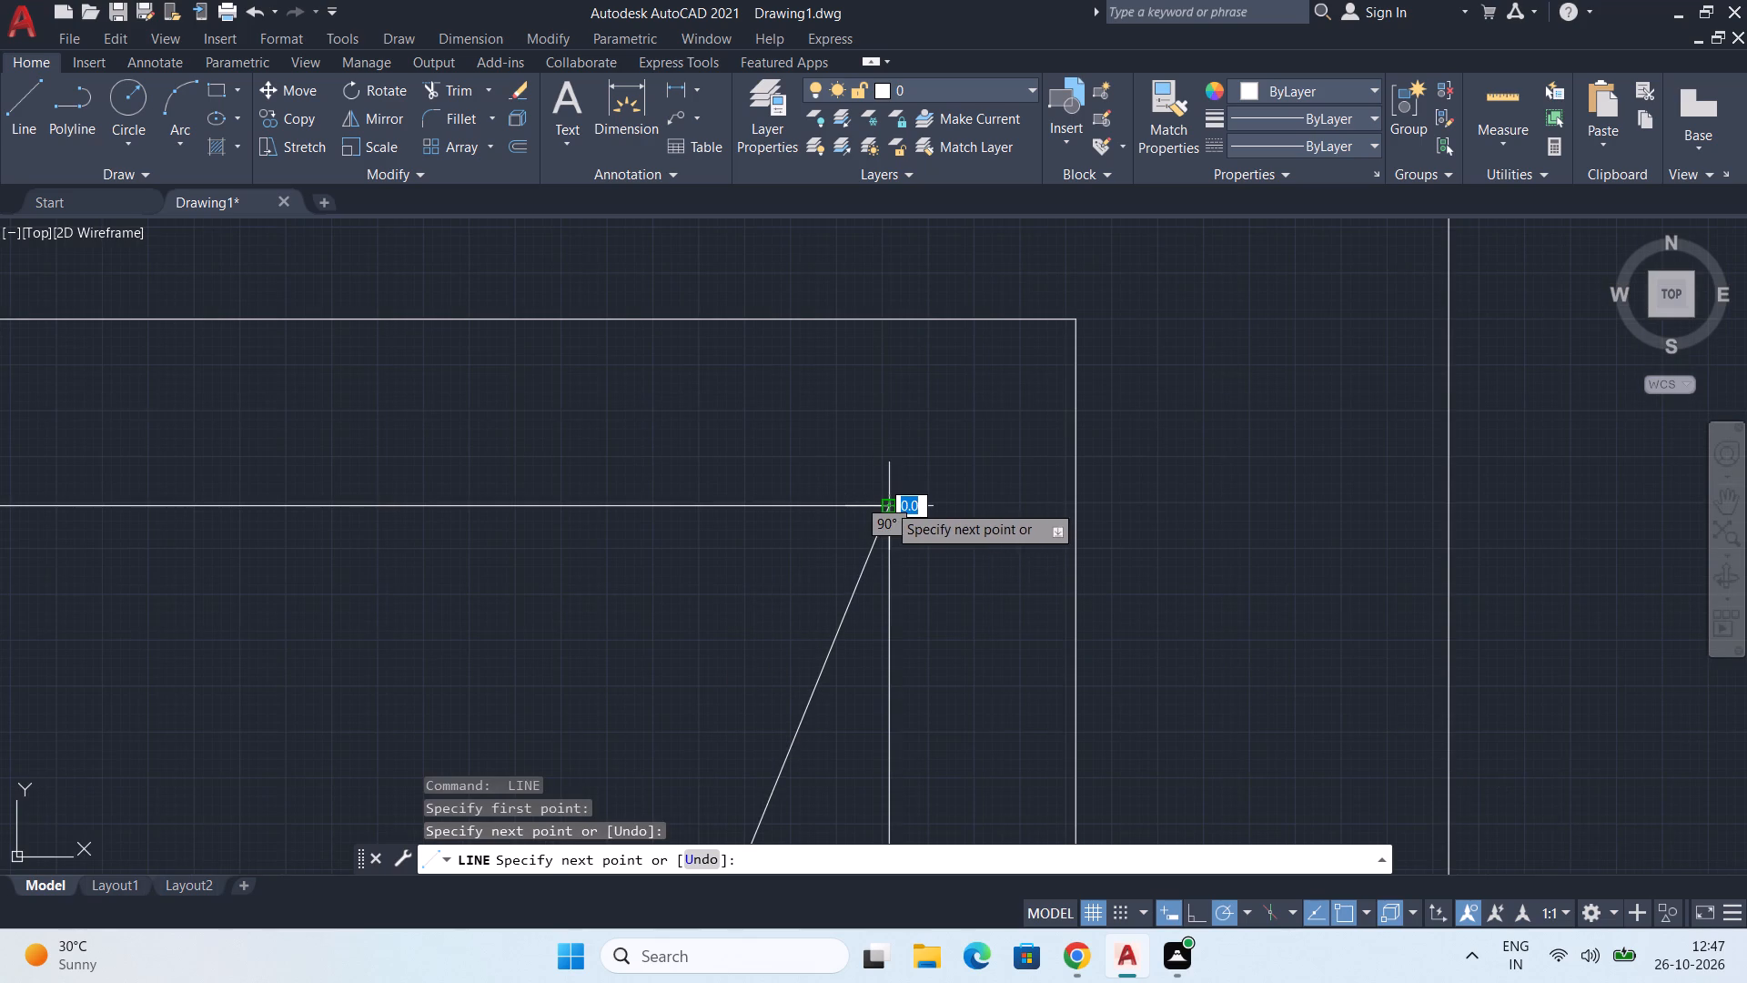
key("Escape")
Draw a 4893 by 2580 rectangle beyond the seventh frame, with its top-left corner on the lower long line.
scroll(887, 503, "down", 9)
middle_click_drag(892, 580, 831, 552)
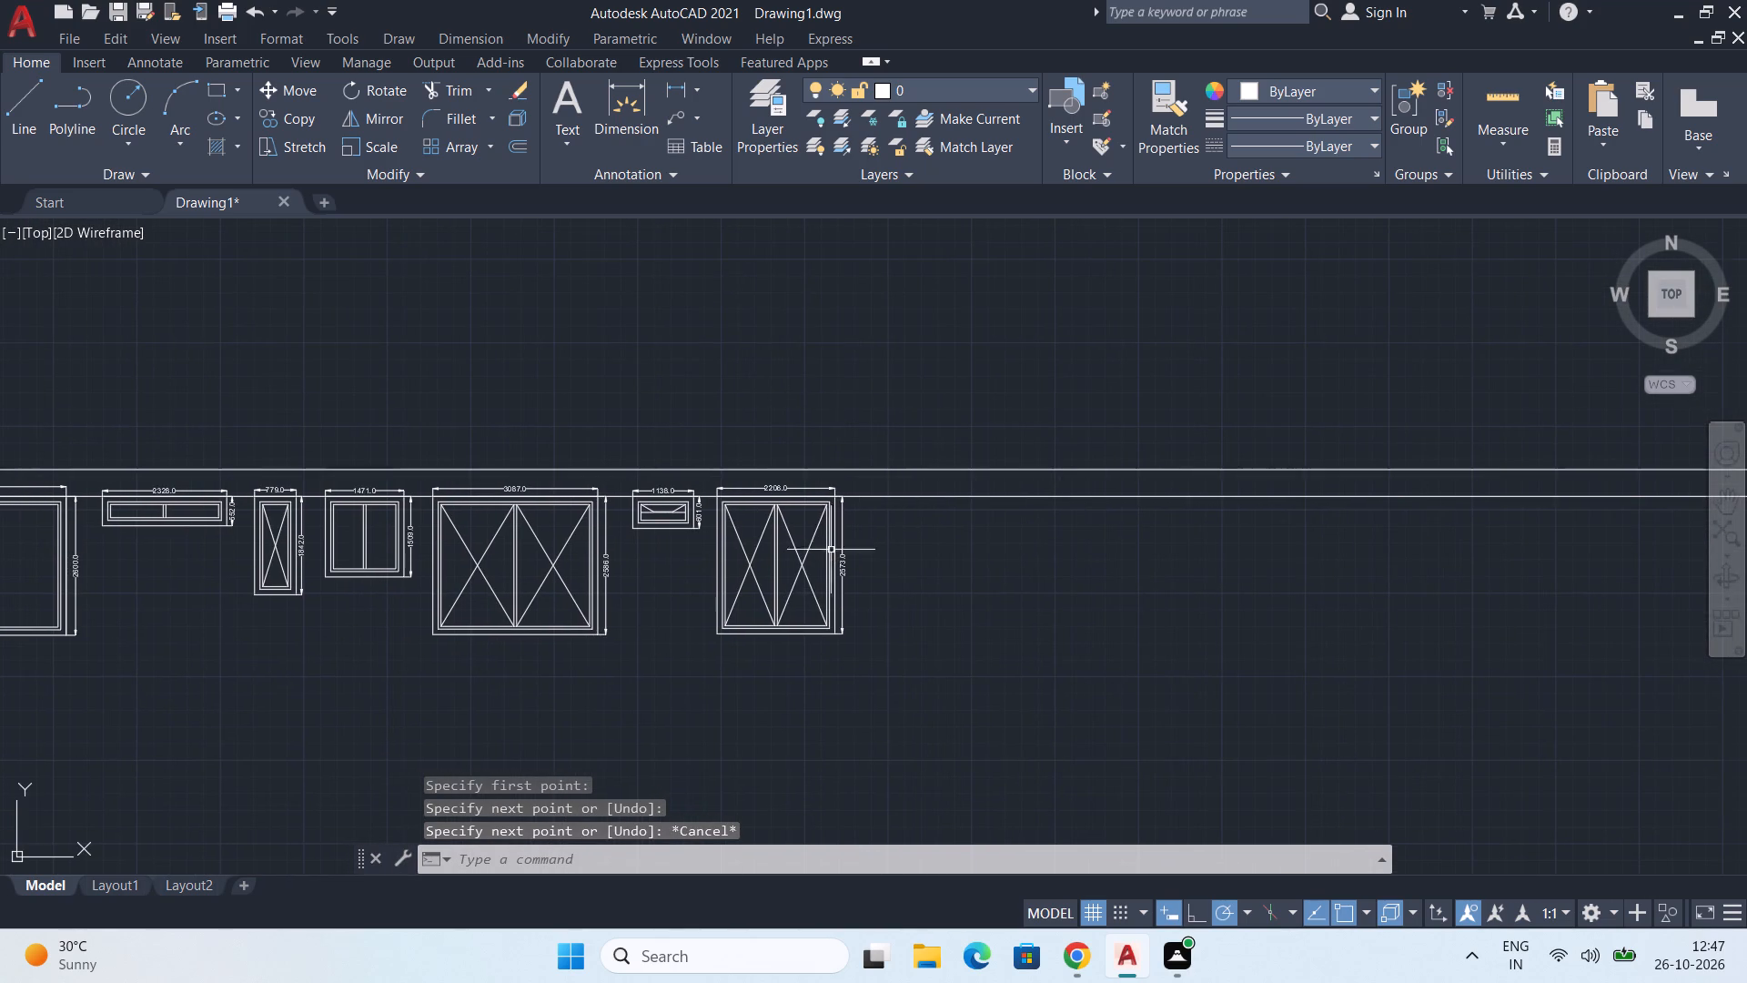
left_click(220, 88)
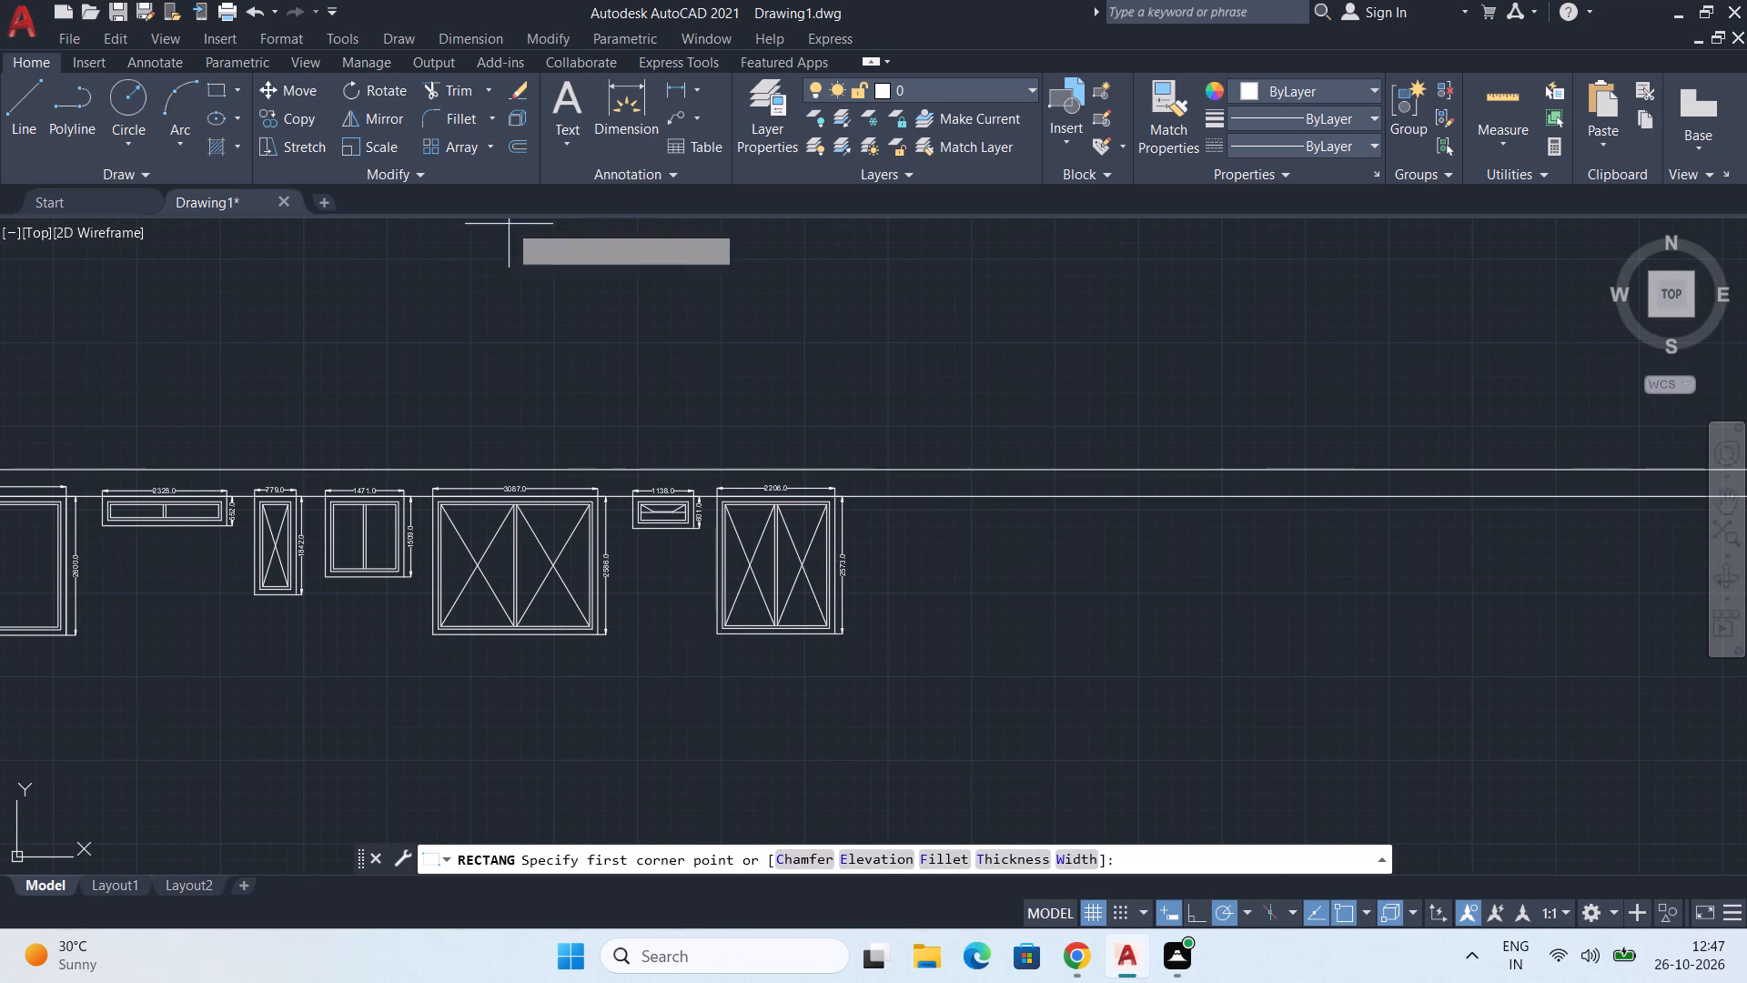
scroll(853, 527, "up", 2)
middle_click_drag(914, 572, 827, 587)
middle_click_drag(689, 601, 762, 571)
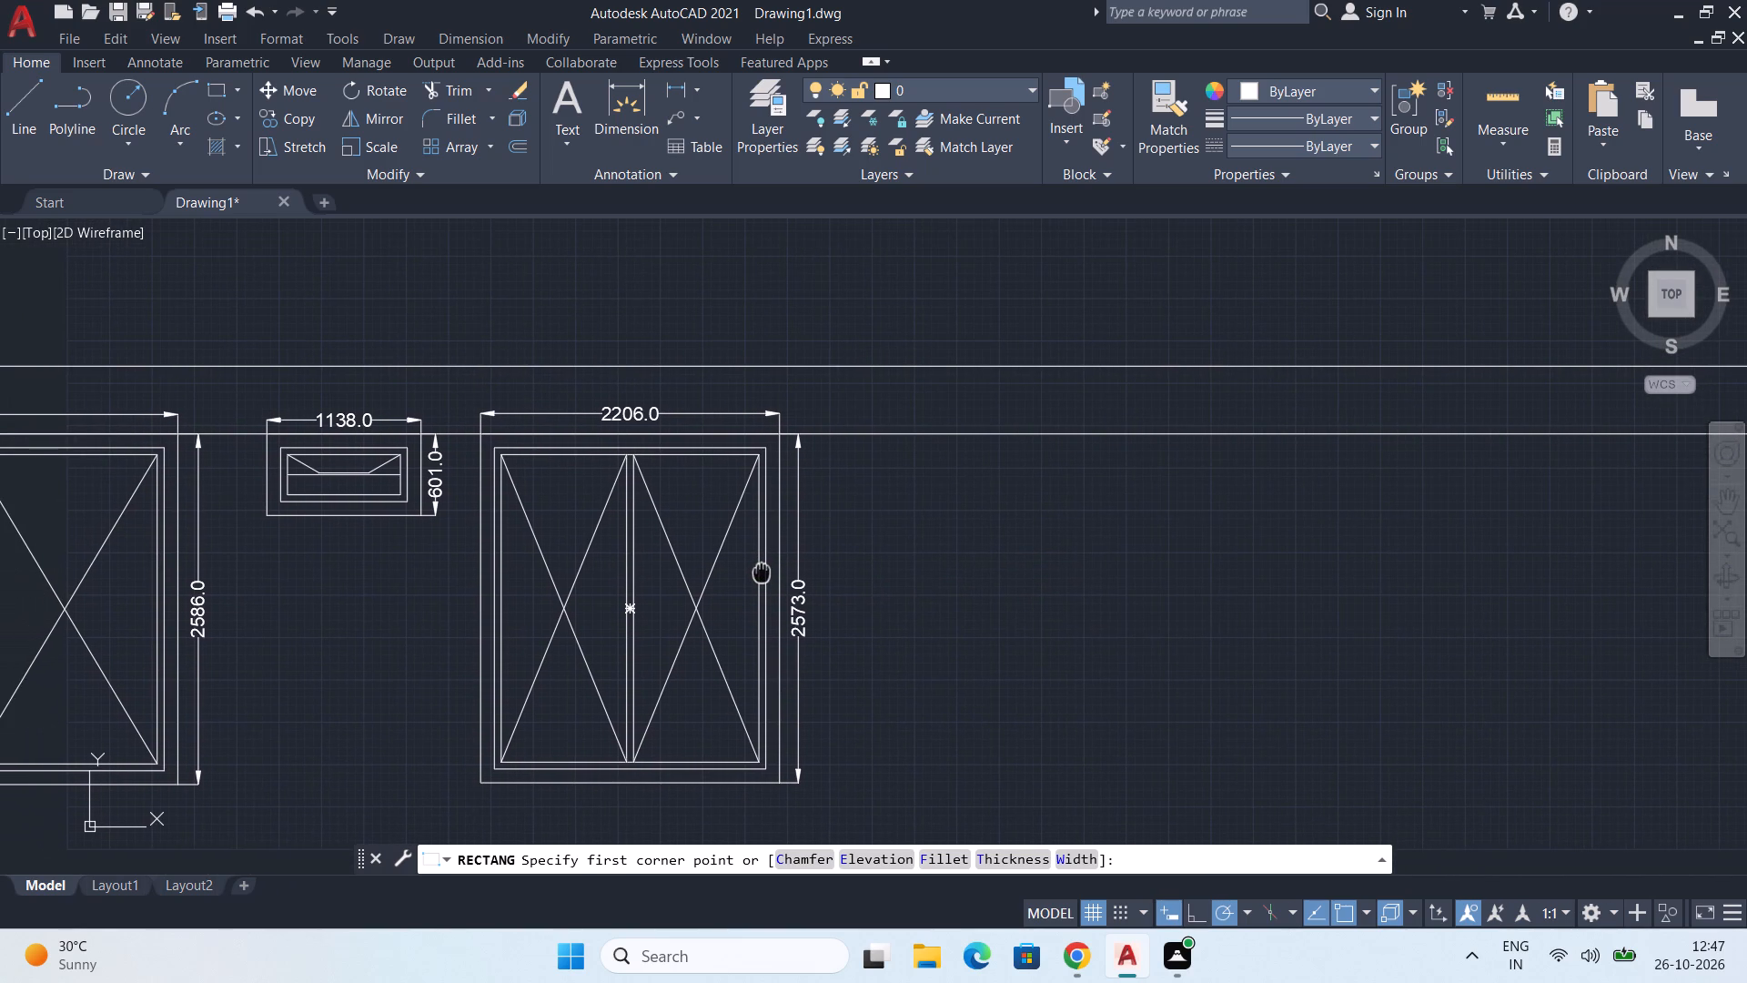
middle_click_drag(762, 571, 726, 565)
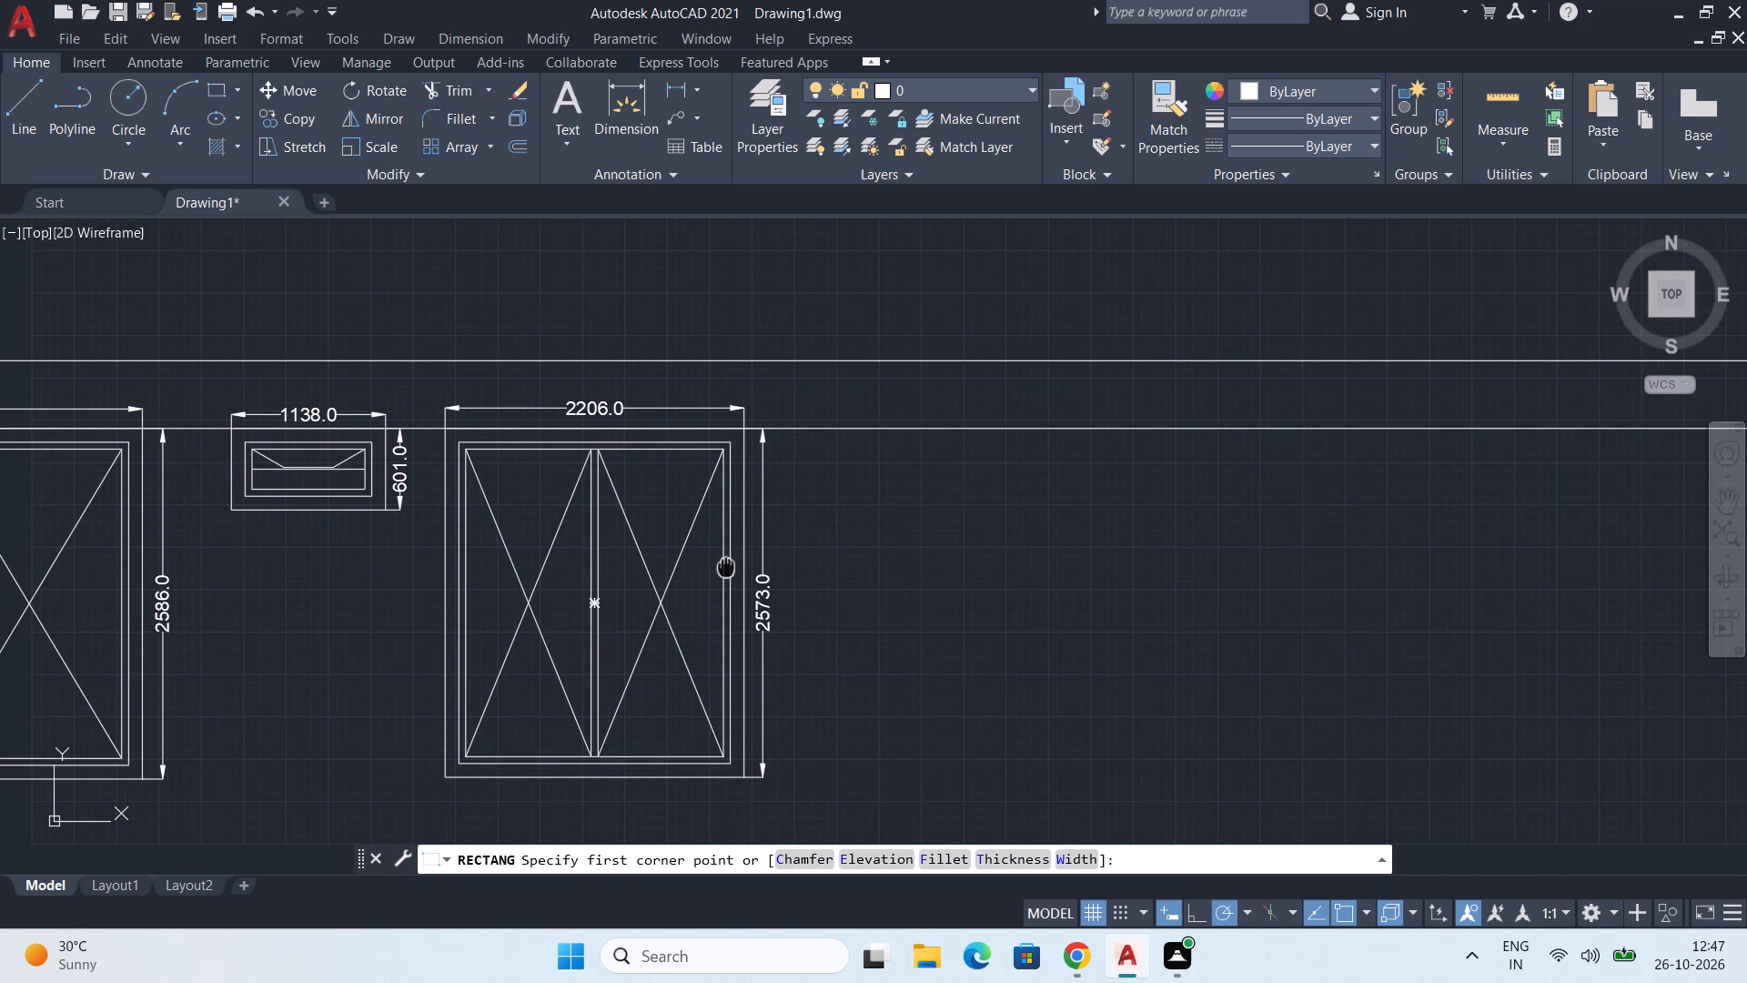
middle_click_drag(726, 565, 725, 564)
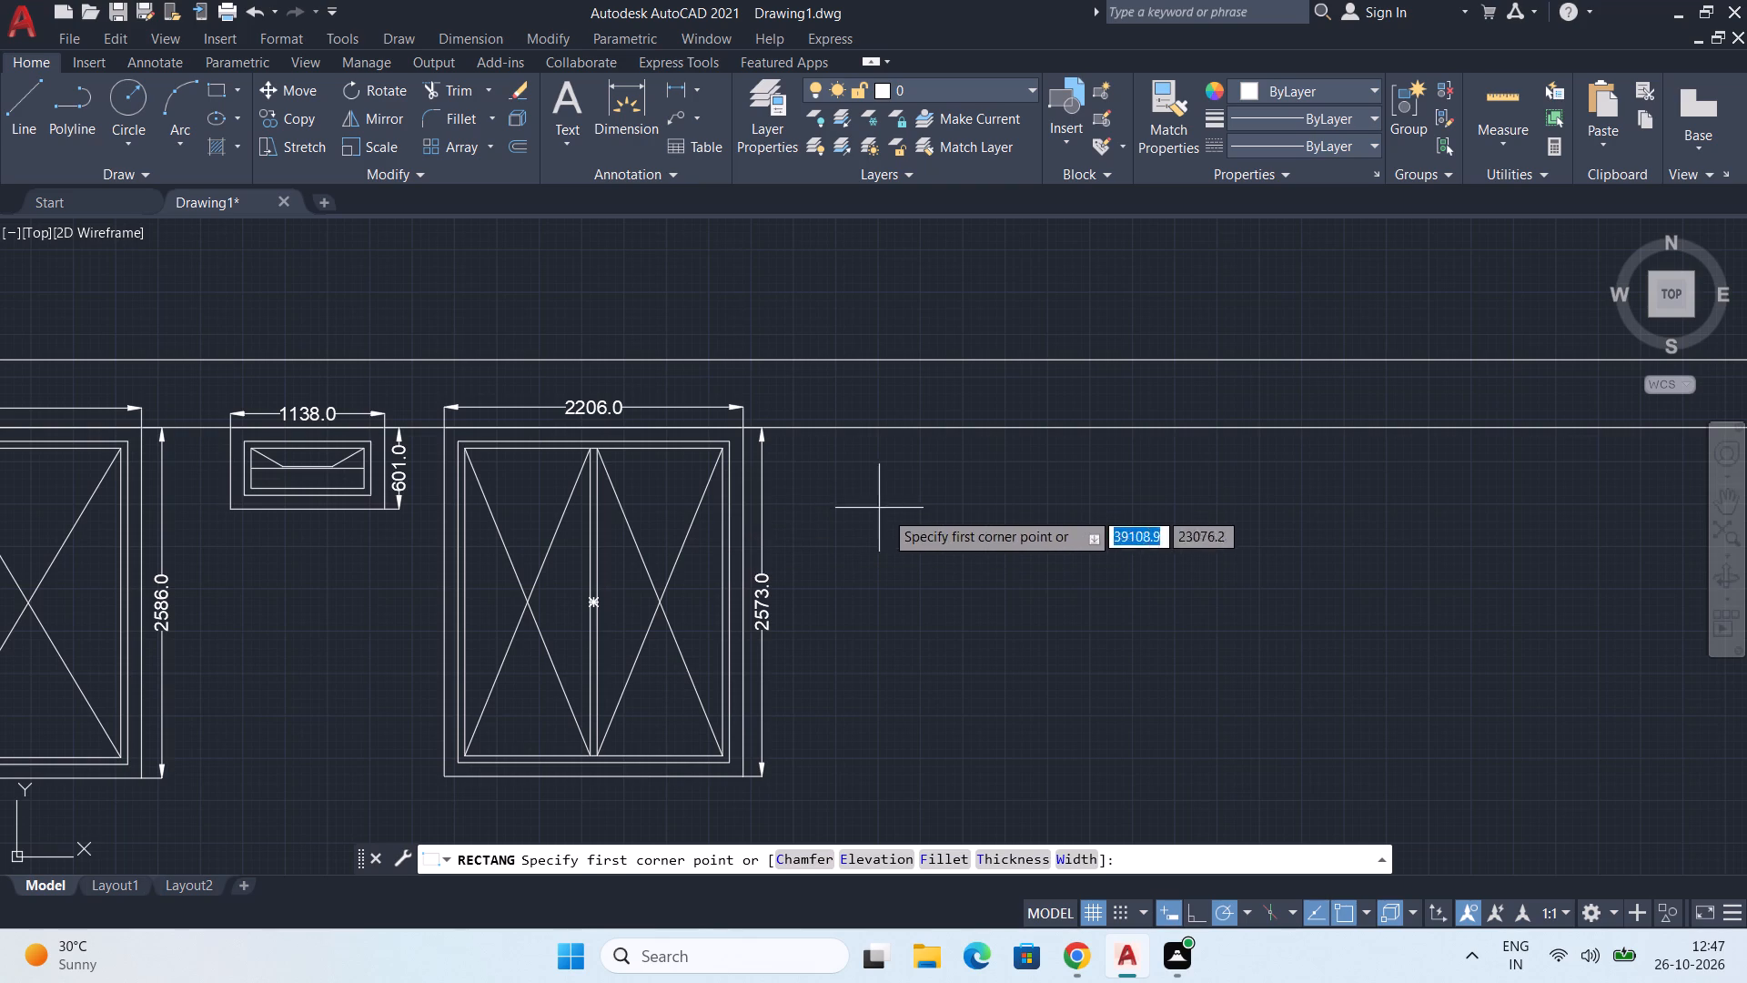
middle_click_drag(940, 611, 934, 592)
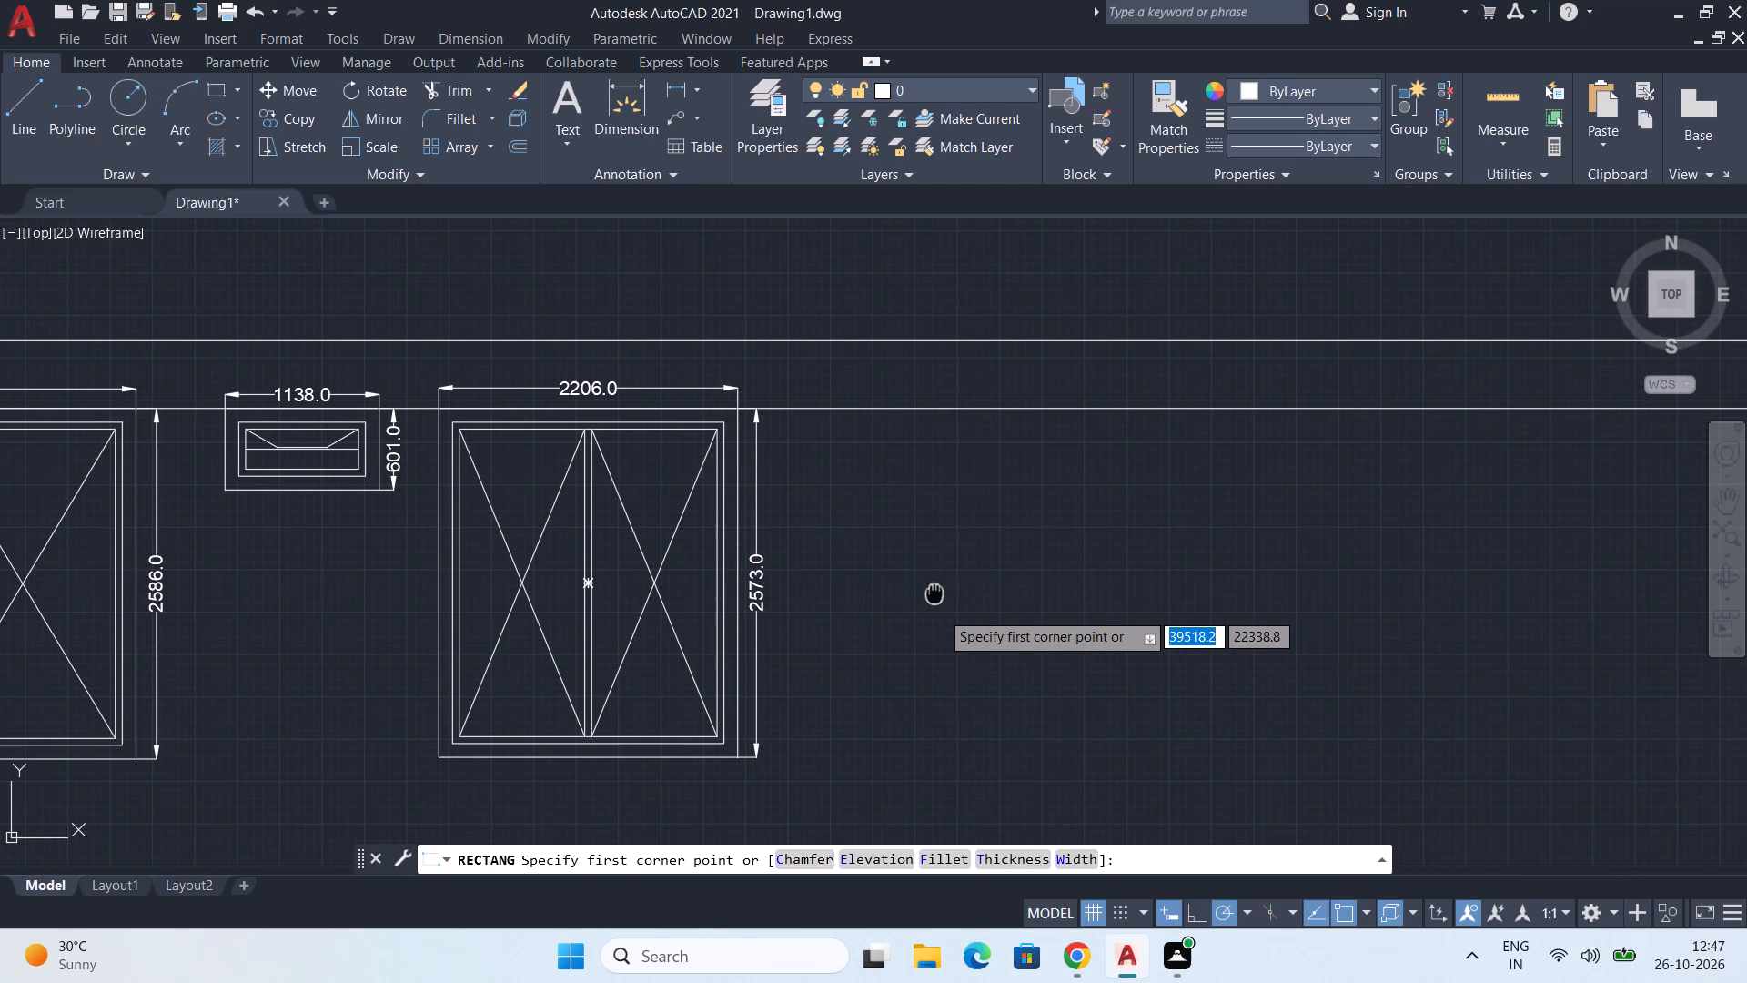
middle_click_drag(934, 592, 925, 597)
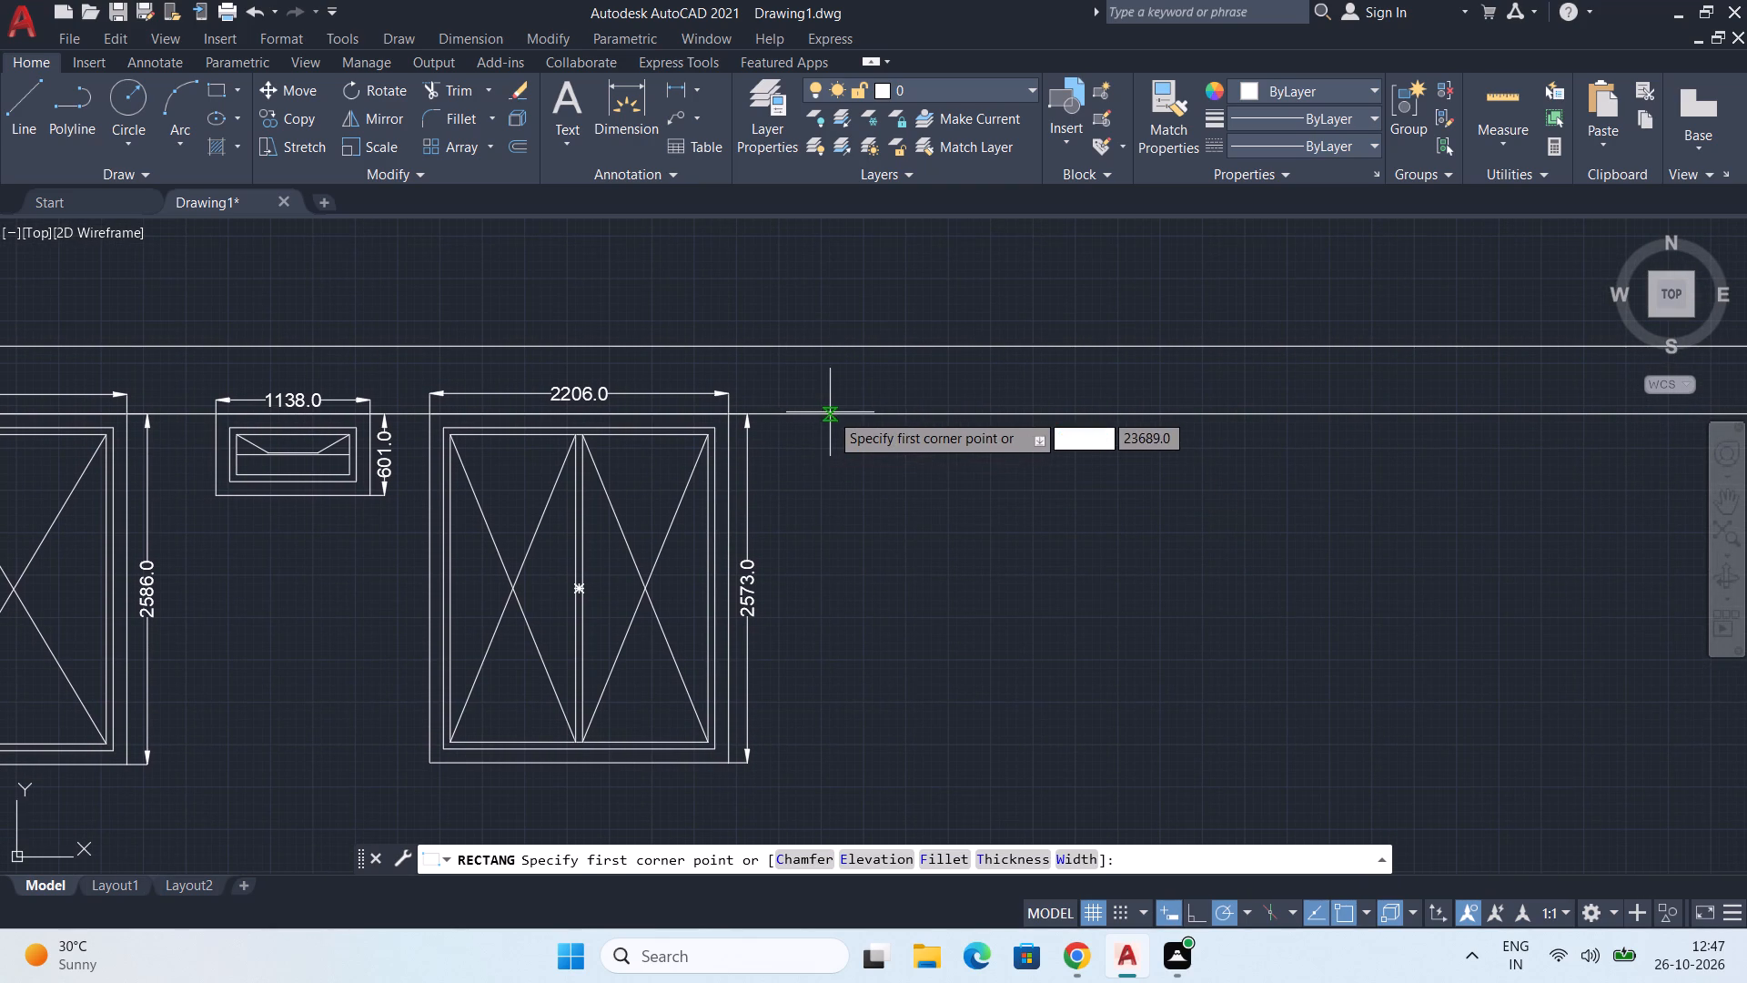
scroll(830, 421, "up", 2)
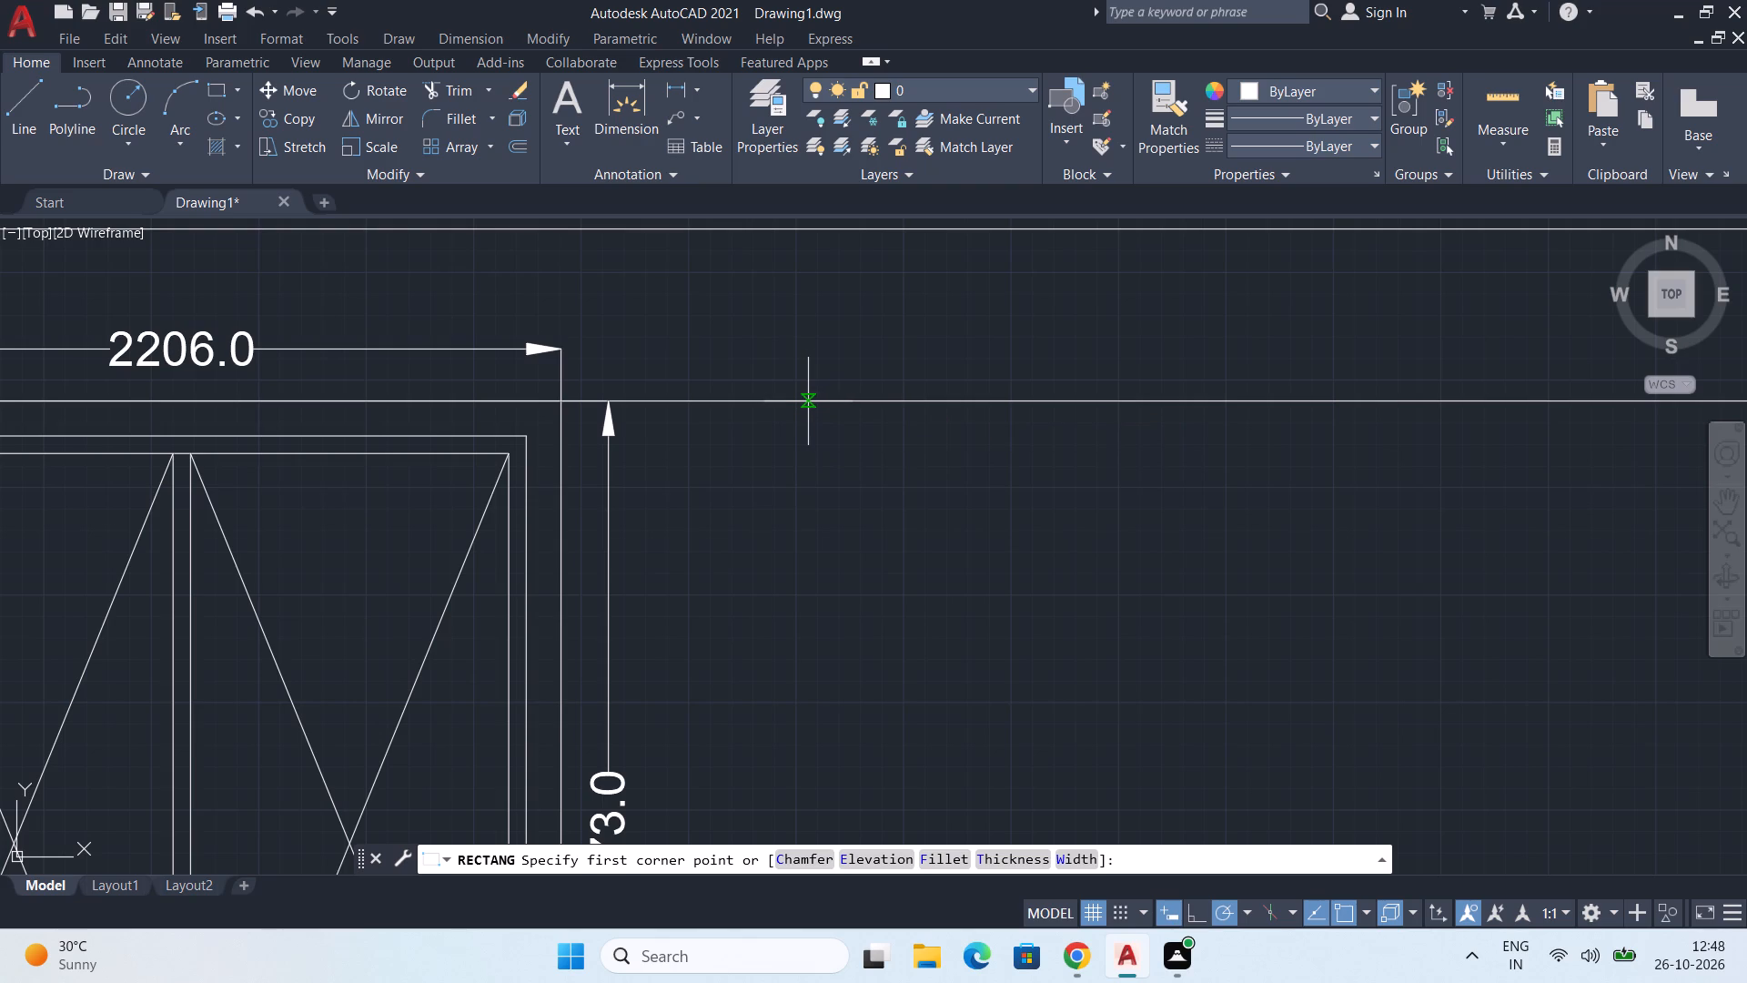
left_click(807, 401)
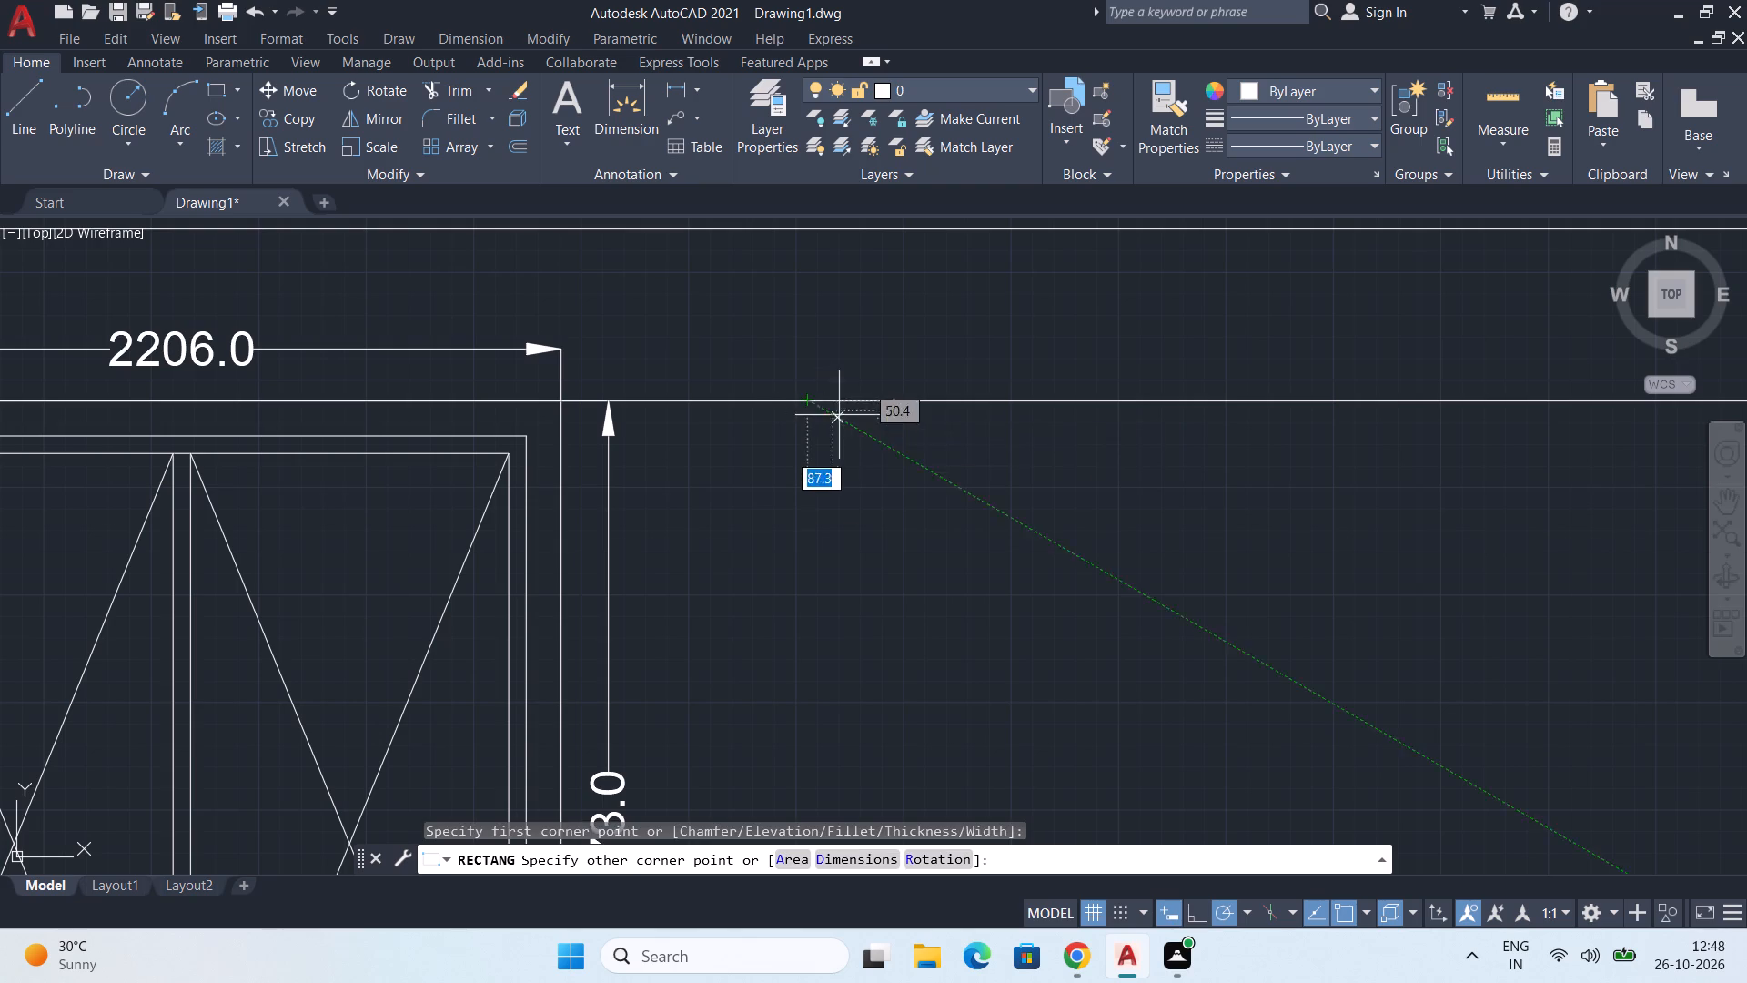
scroll(910, 547, "down", 3)
middle_click_drag(975, 670, 962, 561)
middle_click_drag(1224, 623, 1121, 613)
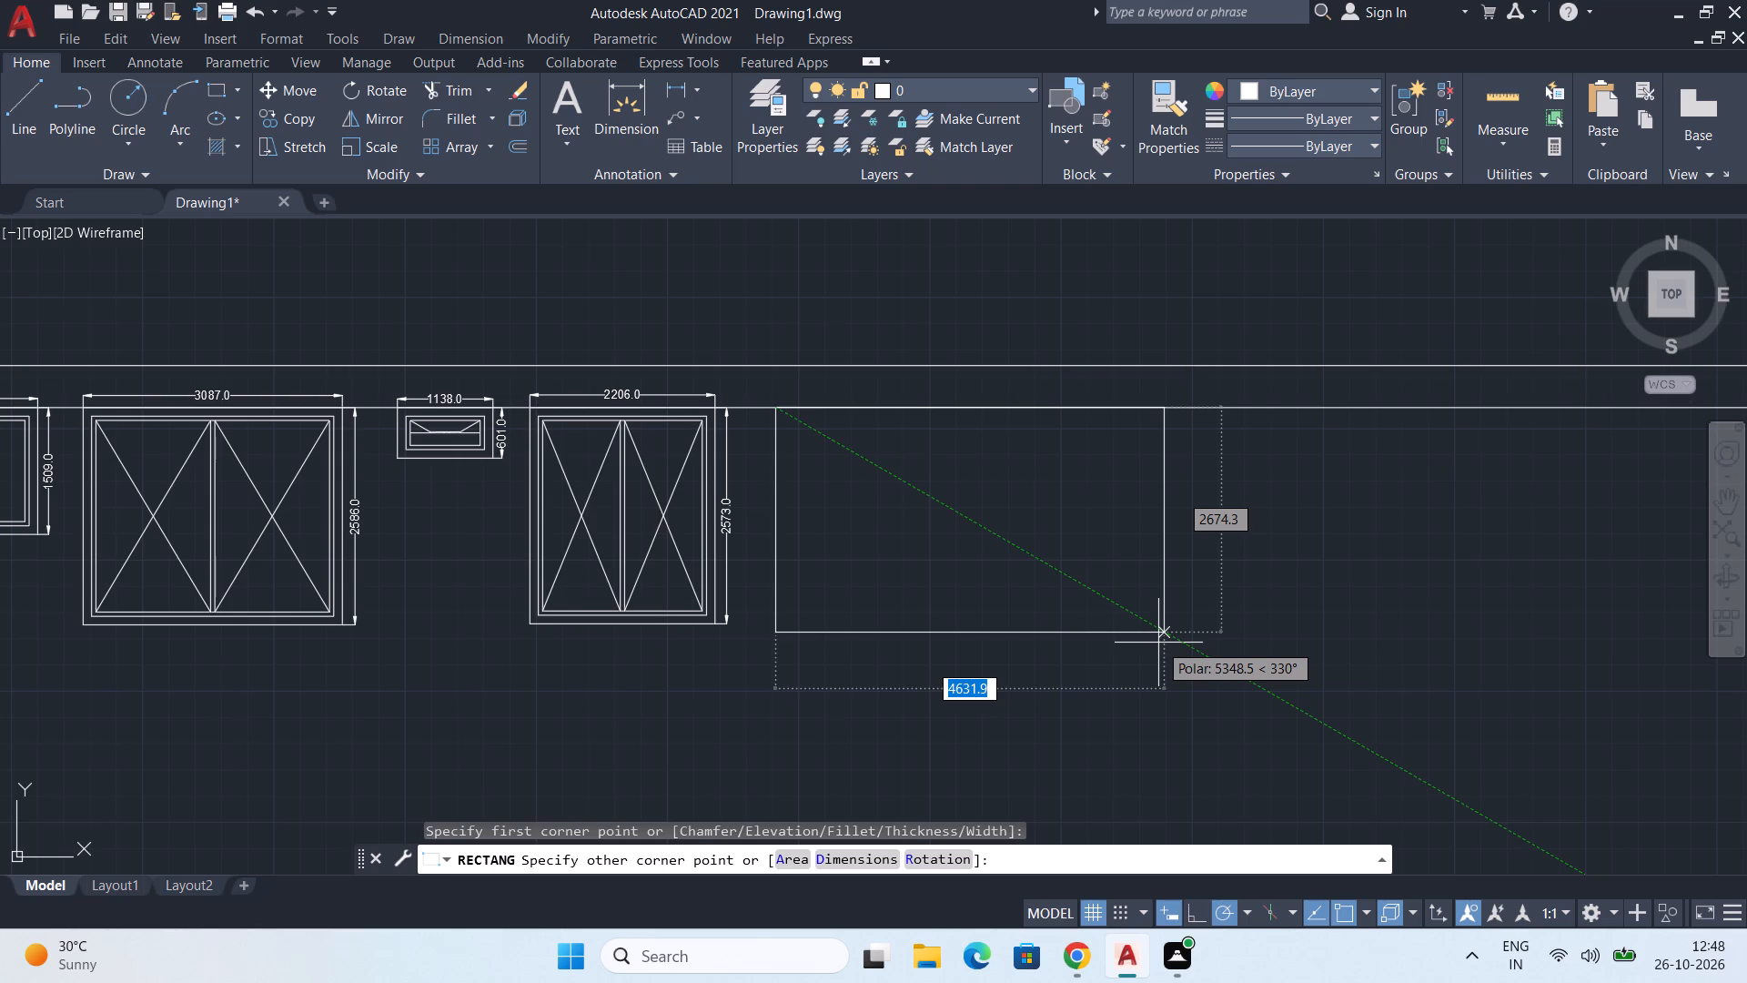
type("4893")
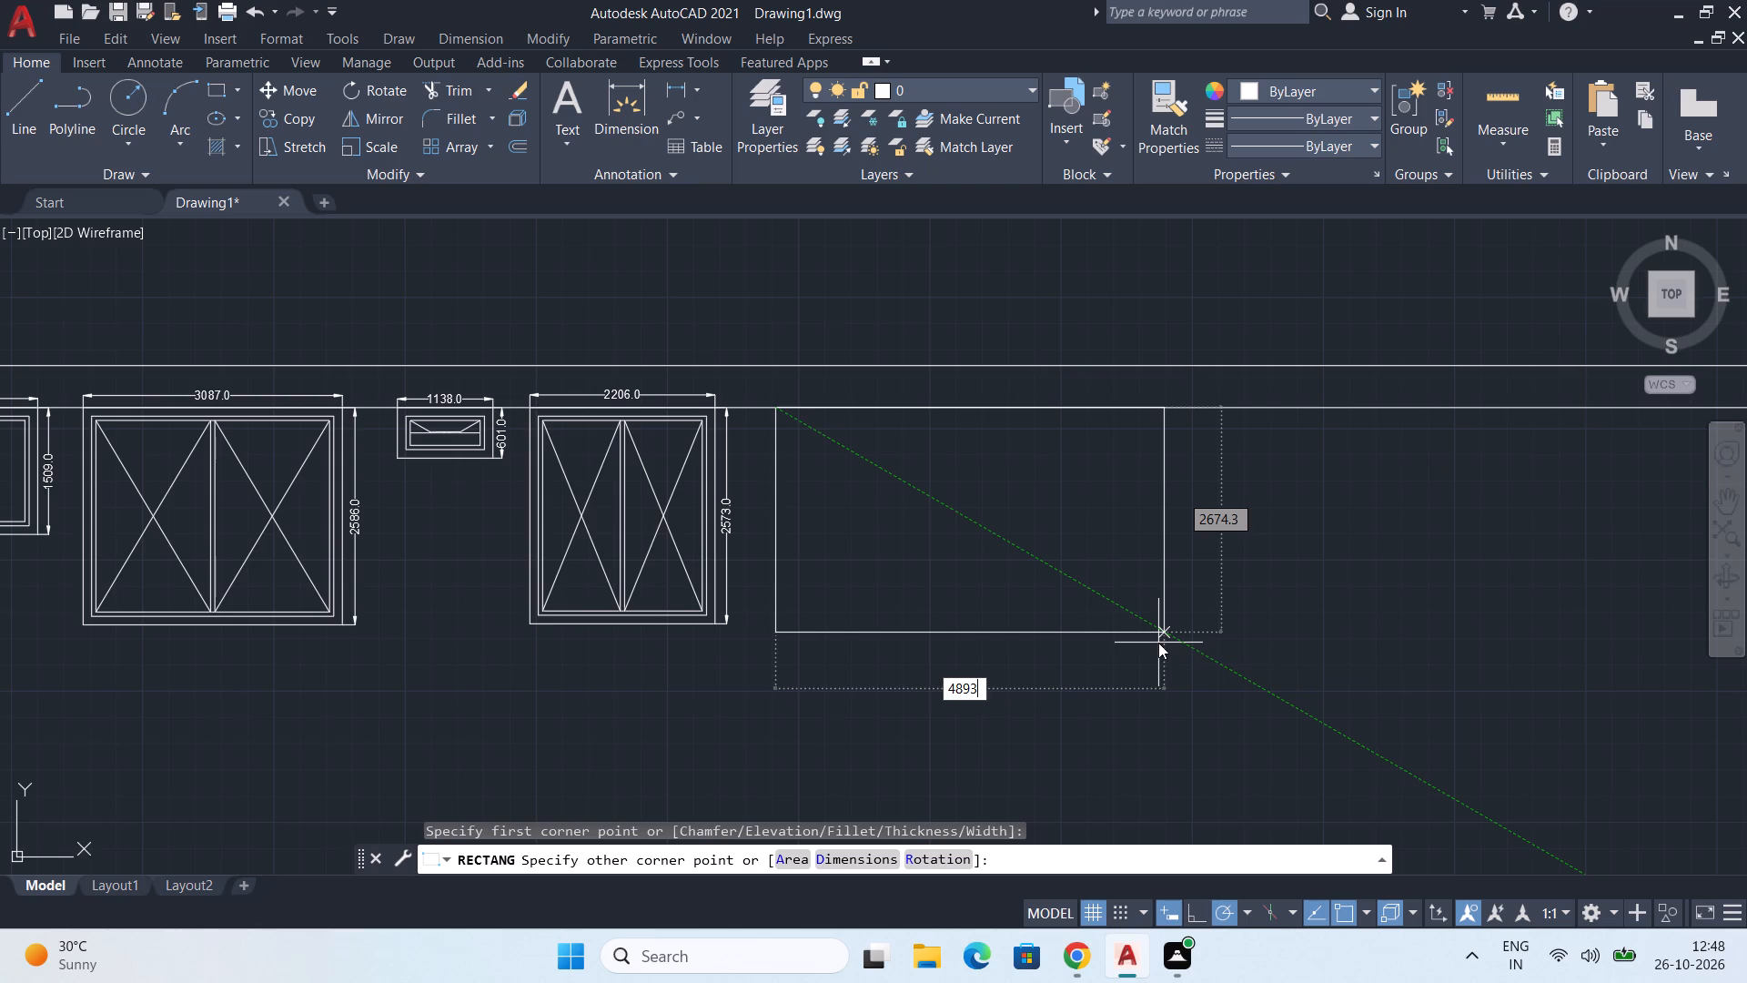
key("Tab")
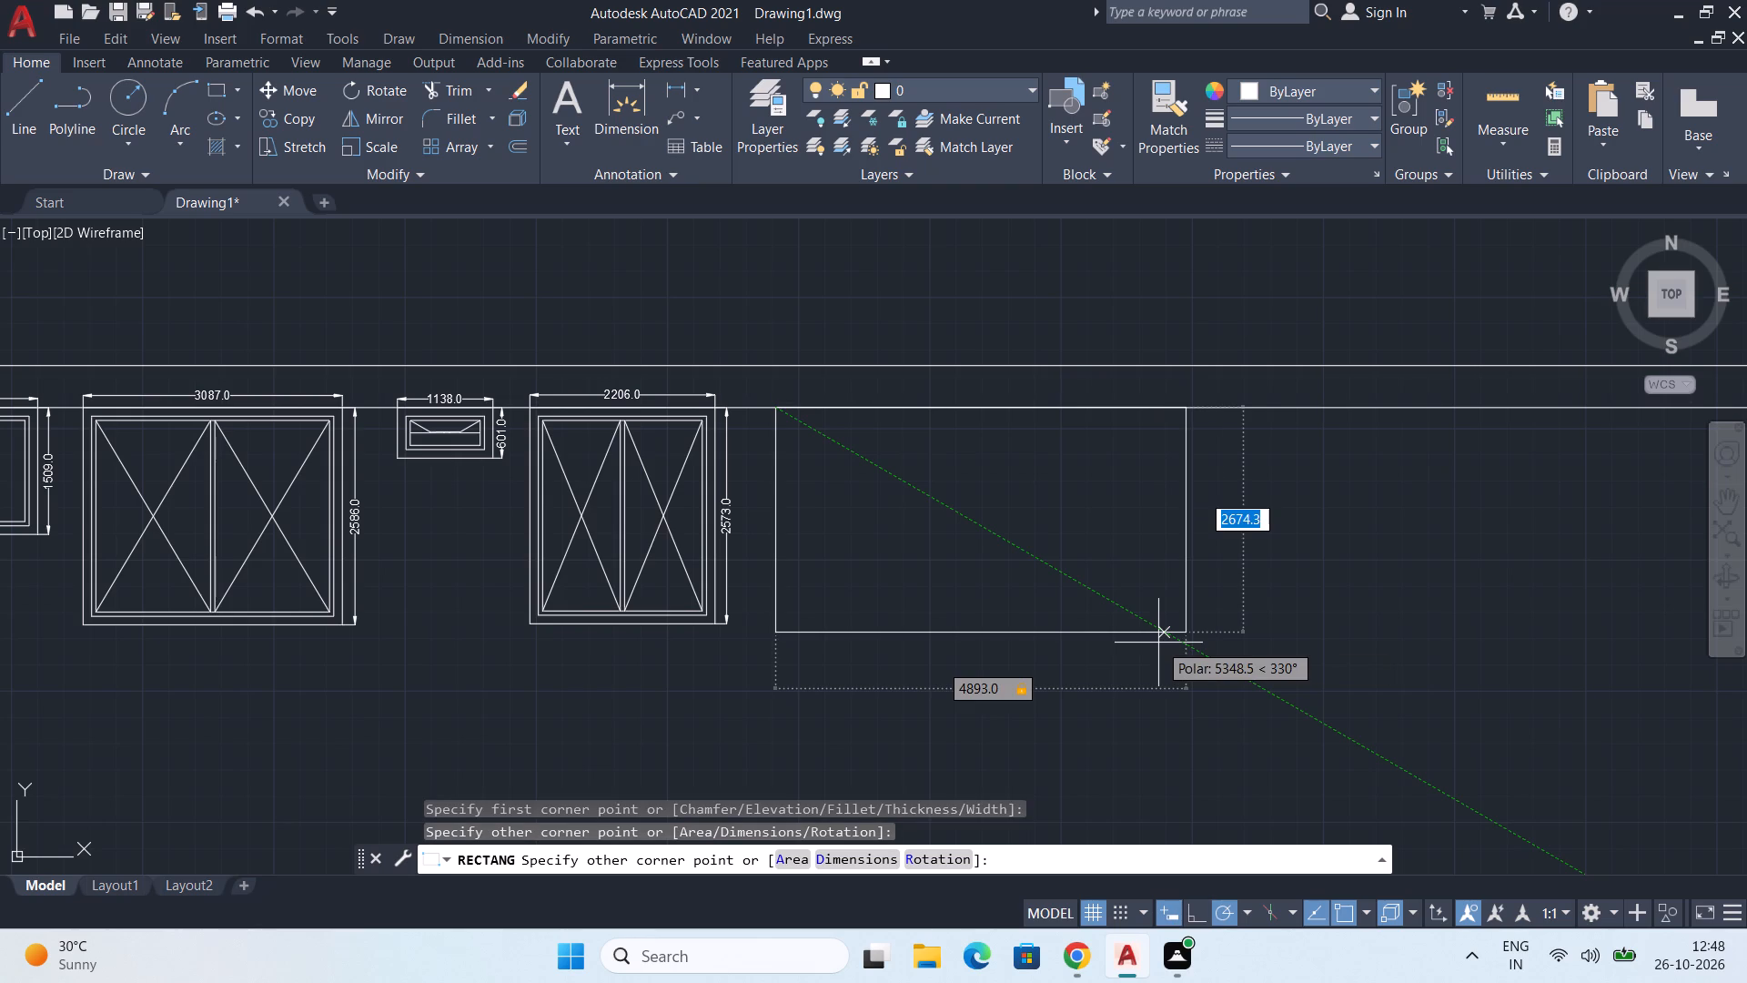
type("2580")
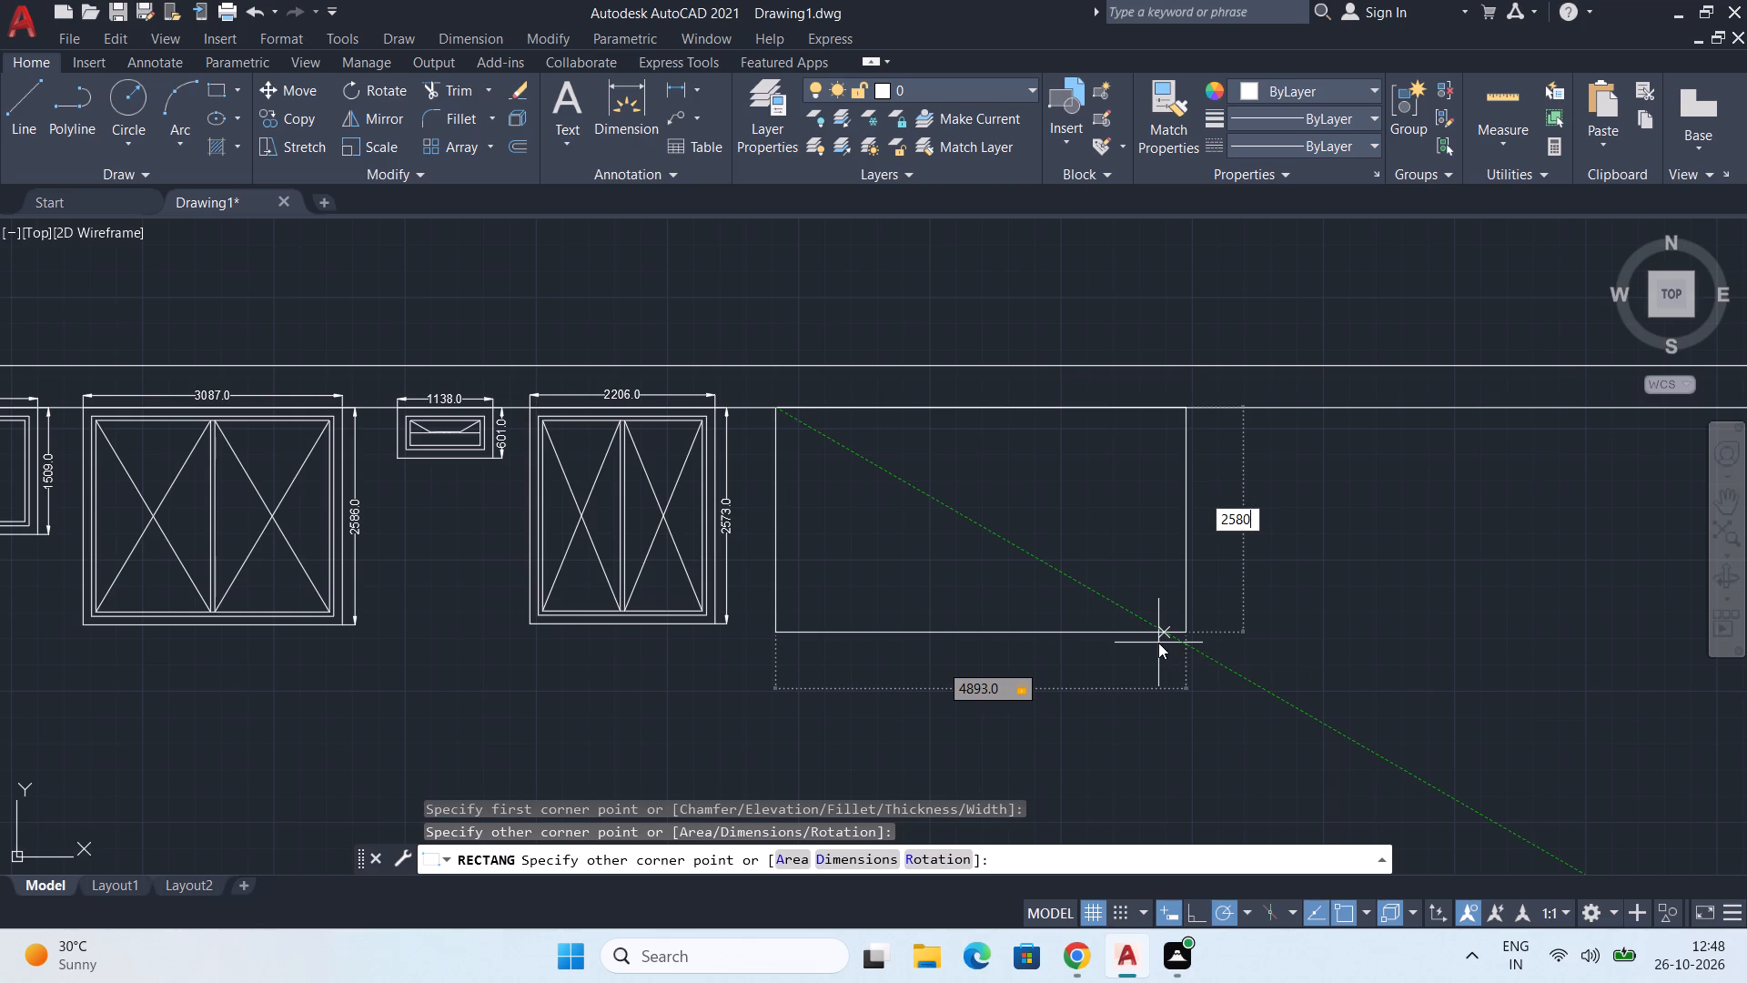
key("Return")
Offset the eighth rectangle inward by 101.6.
type("OFF")
key("Return")
type("101")
type(".6")
key("Return")
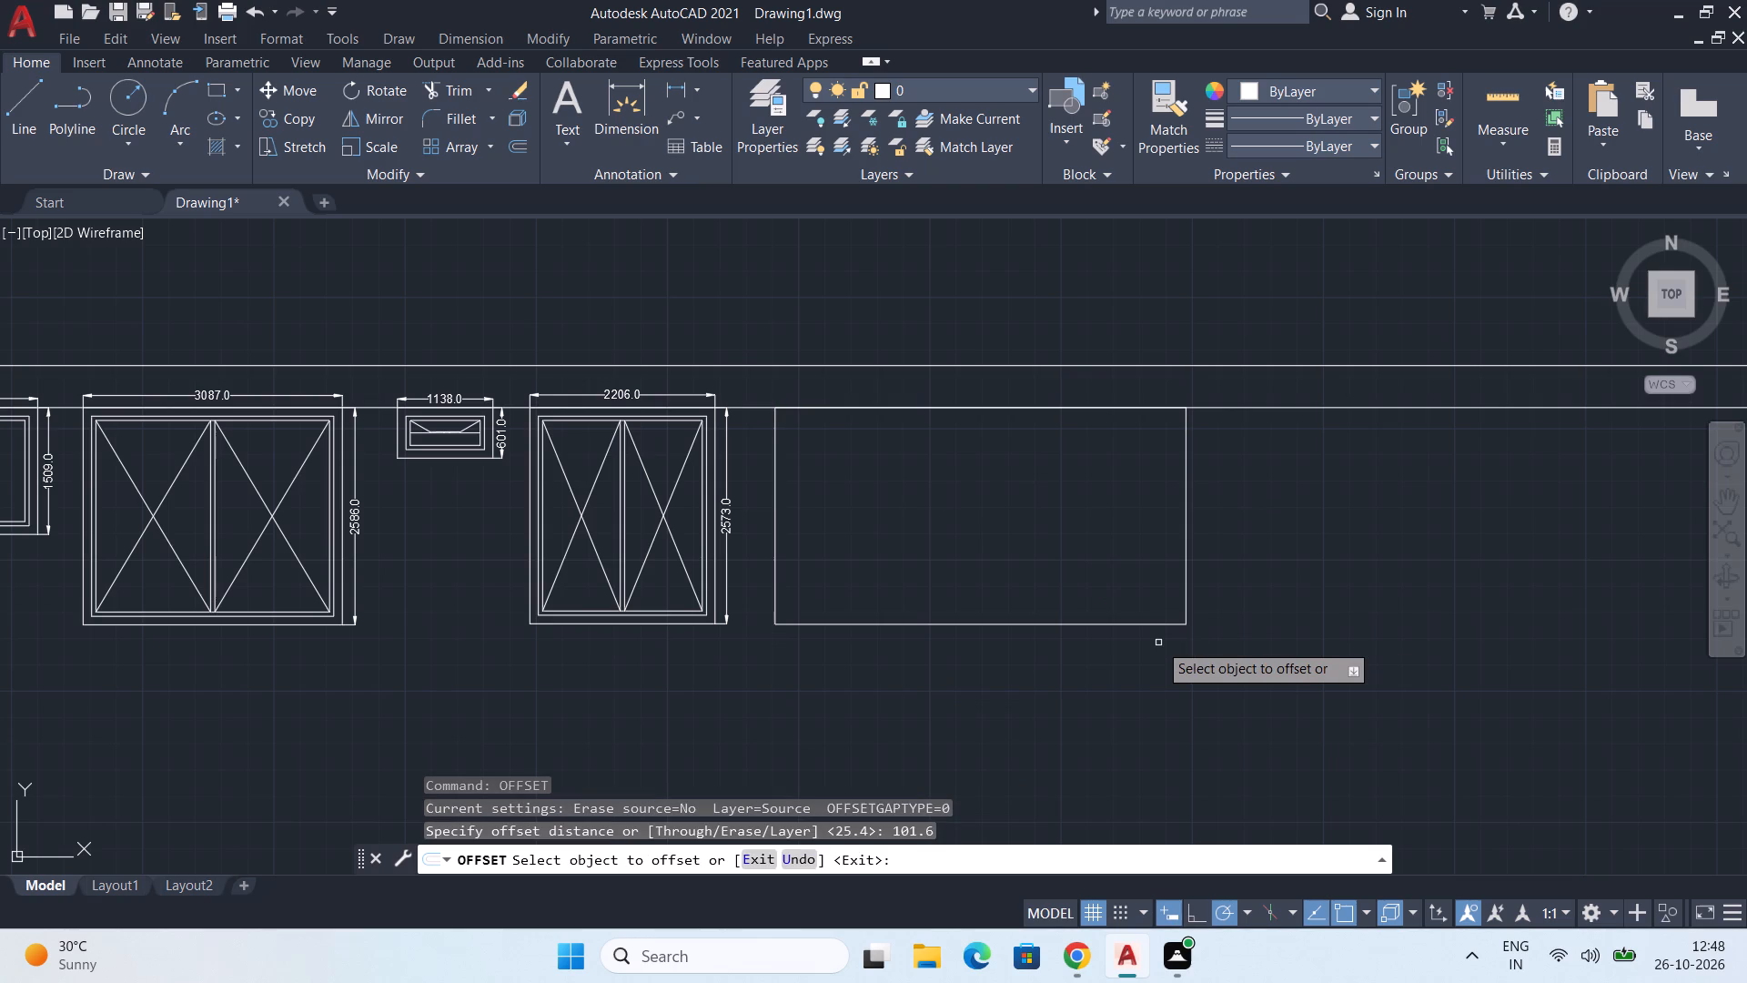
left_click(775, 550)
left_click(802, 552)
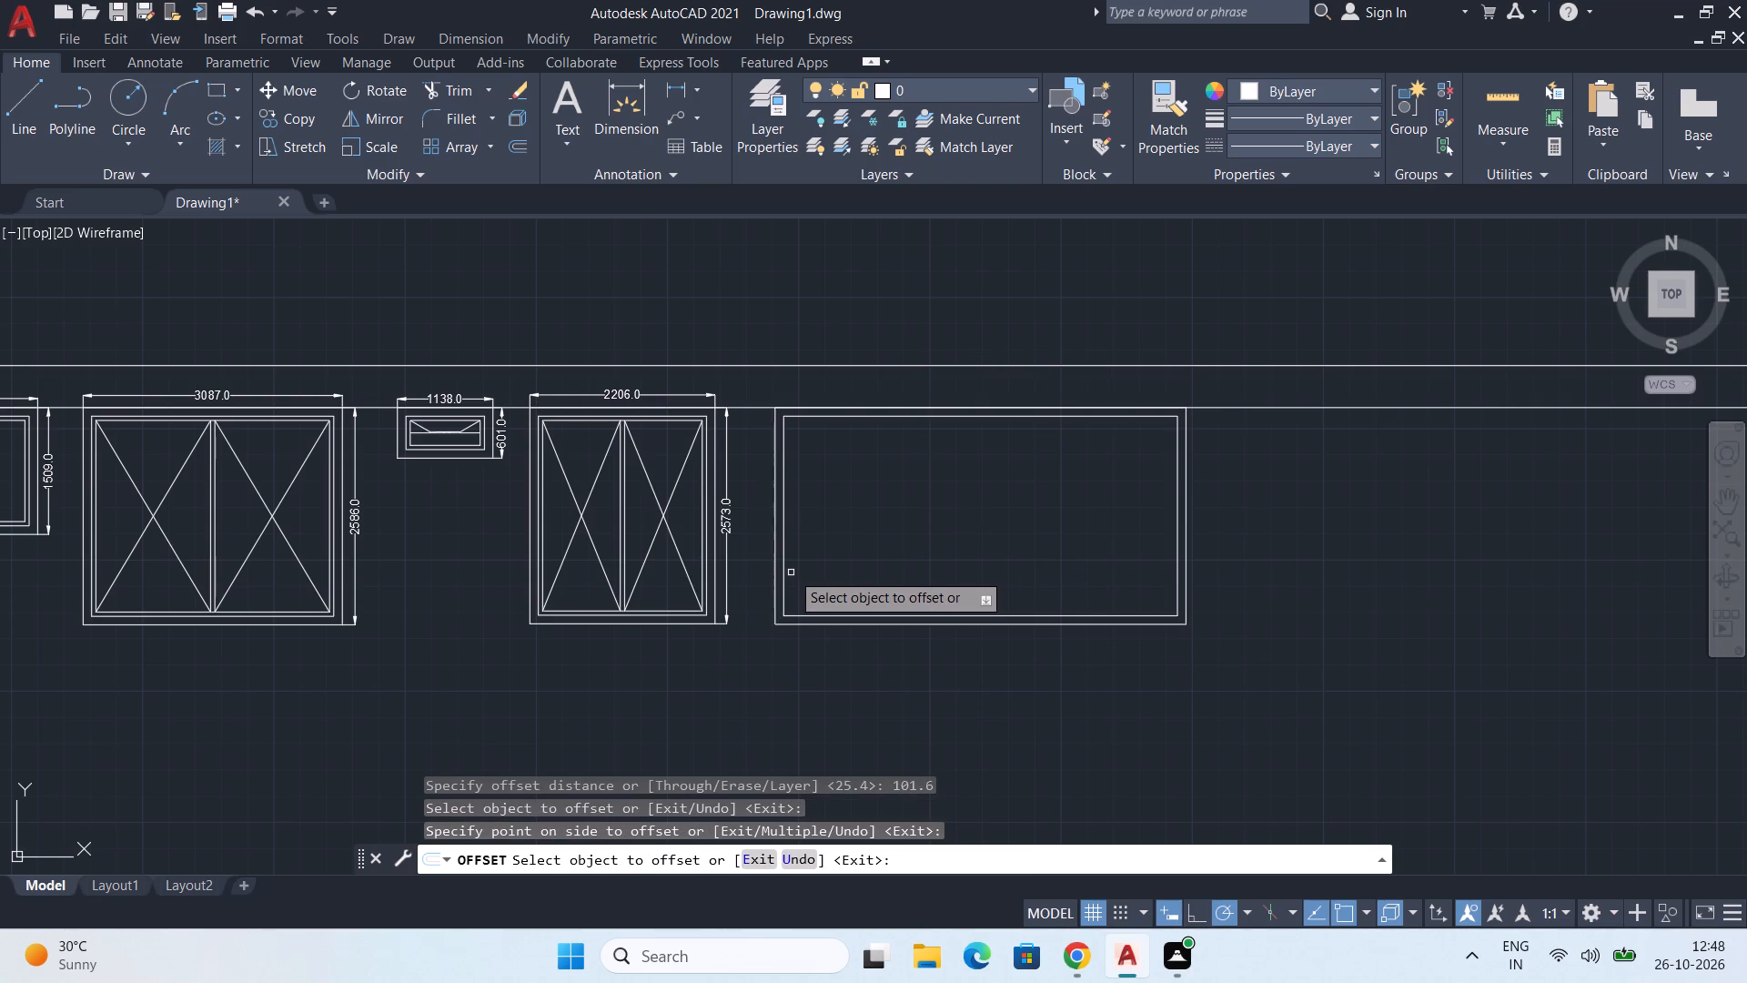
Offset the eighth frame's inner rectangle inward by 50.8.
left_click(786, 551)
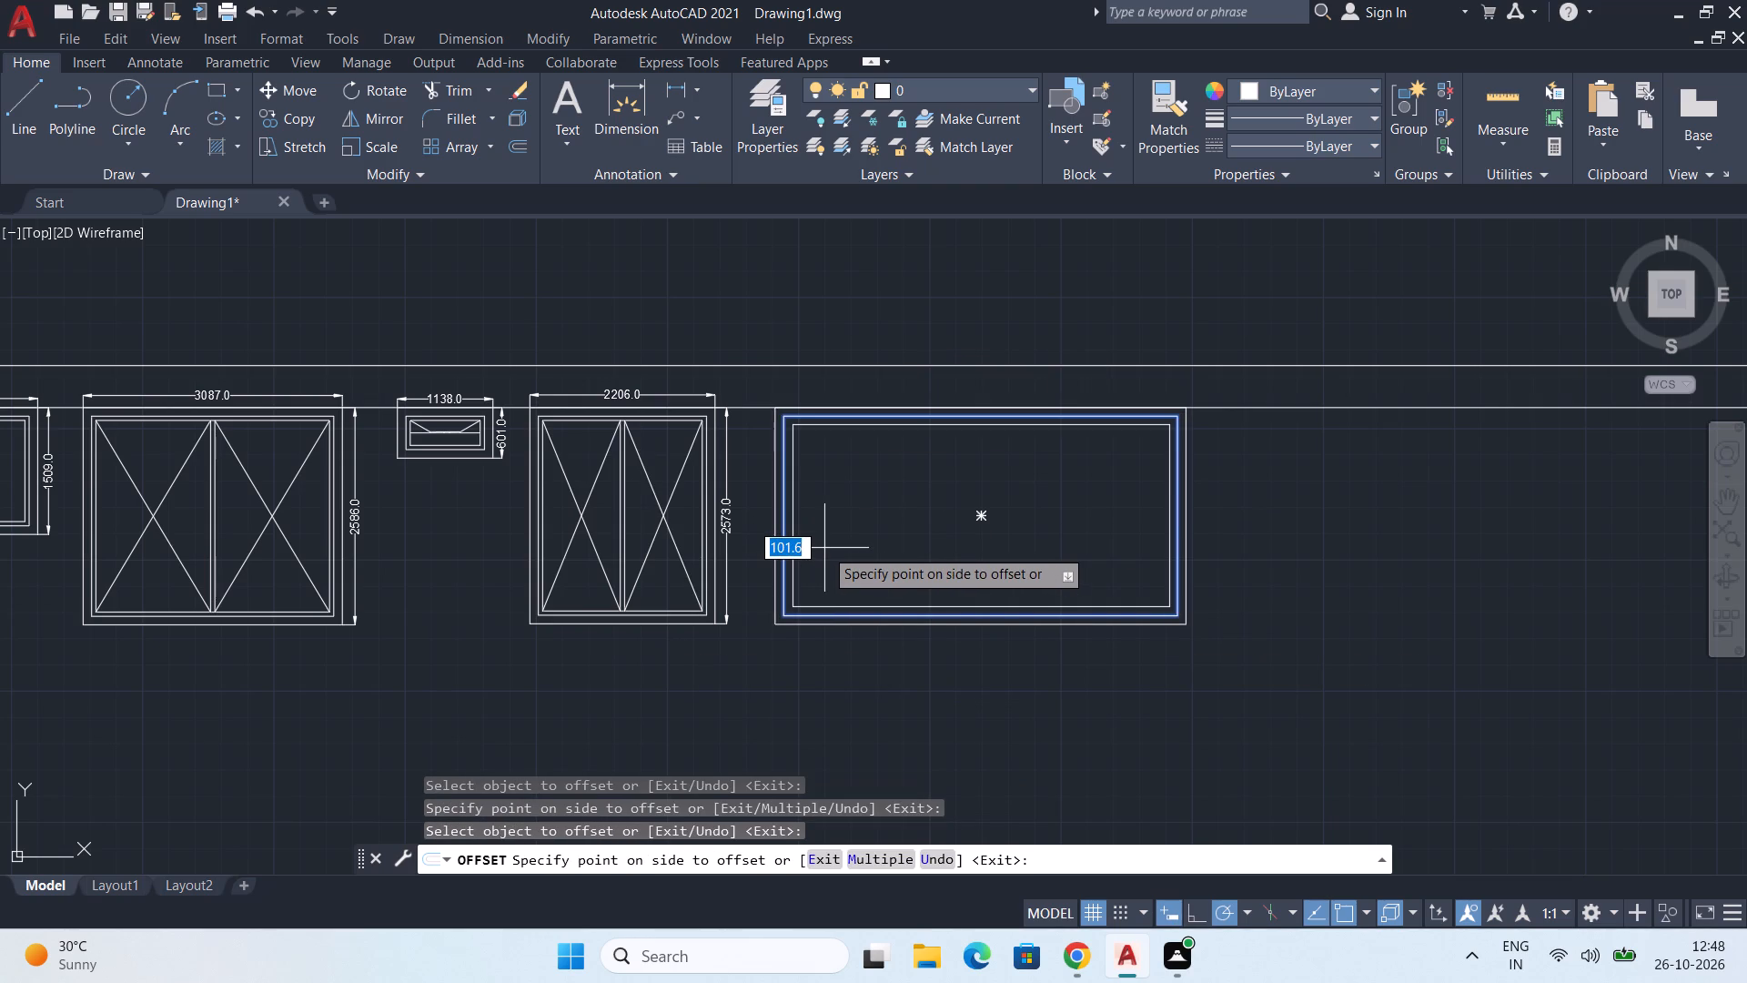
type("50.8")
key("Return")
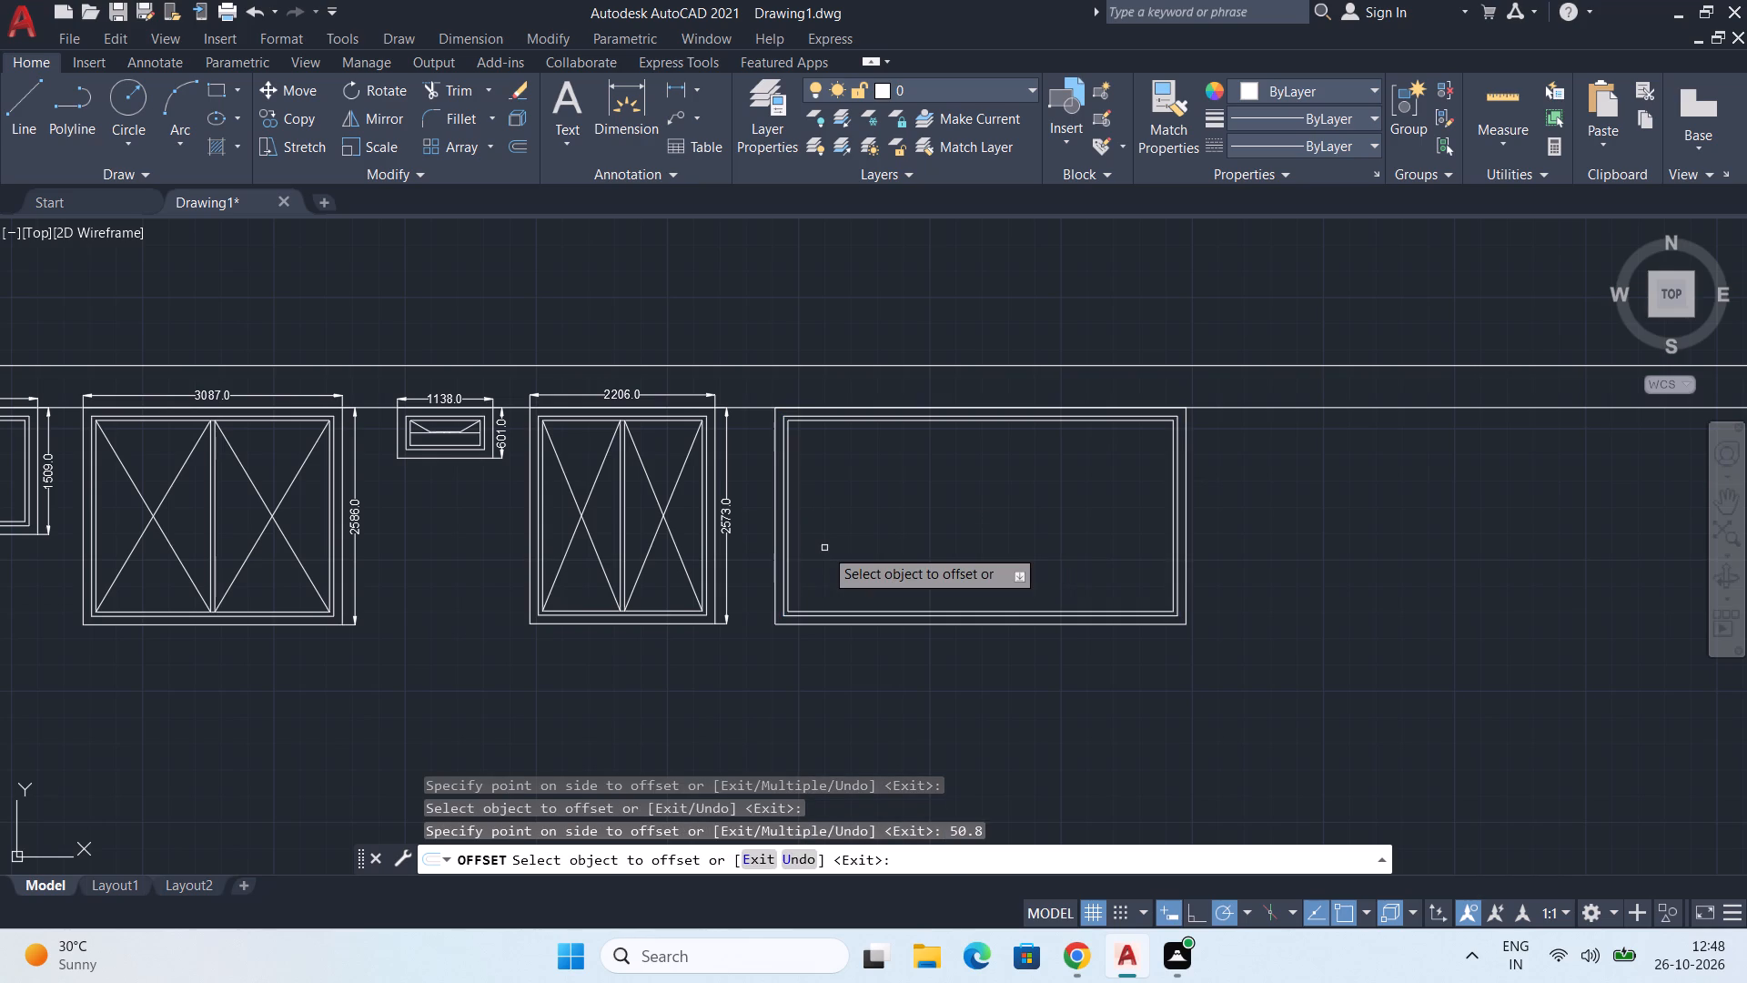
key("space")
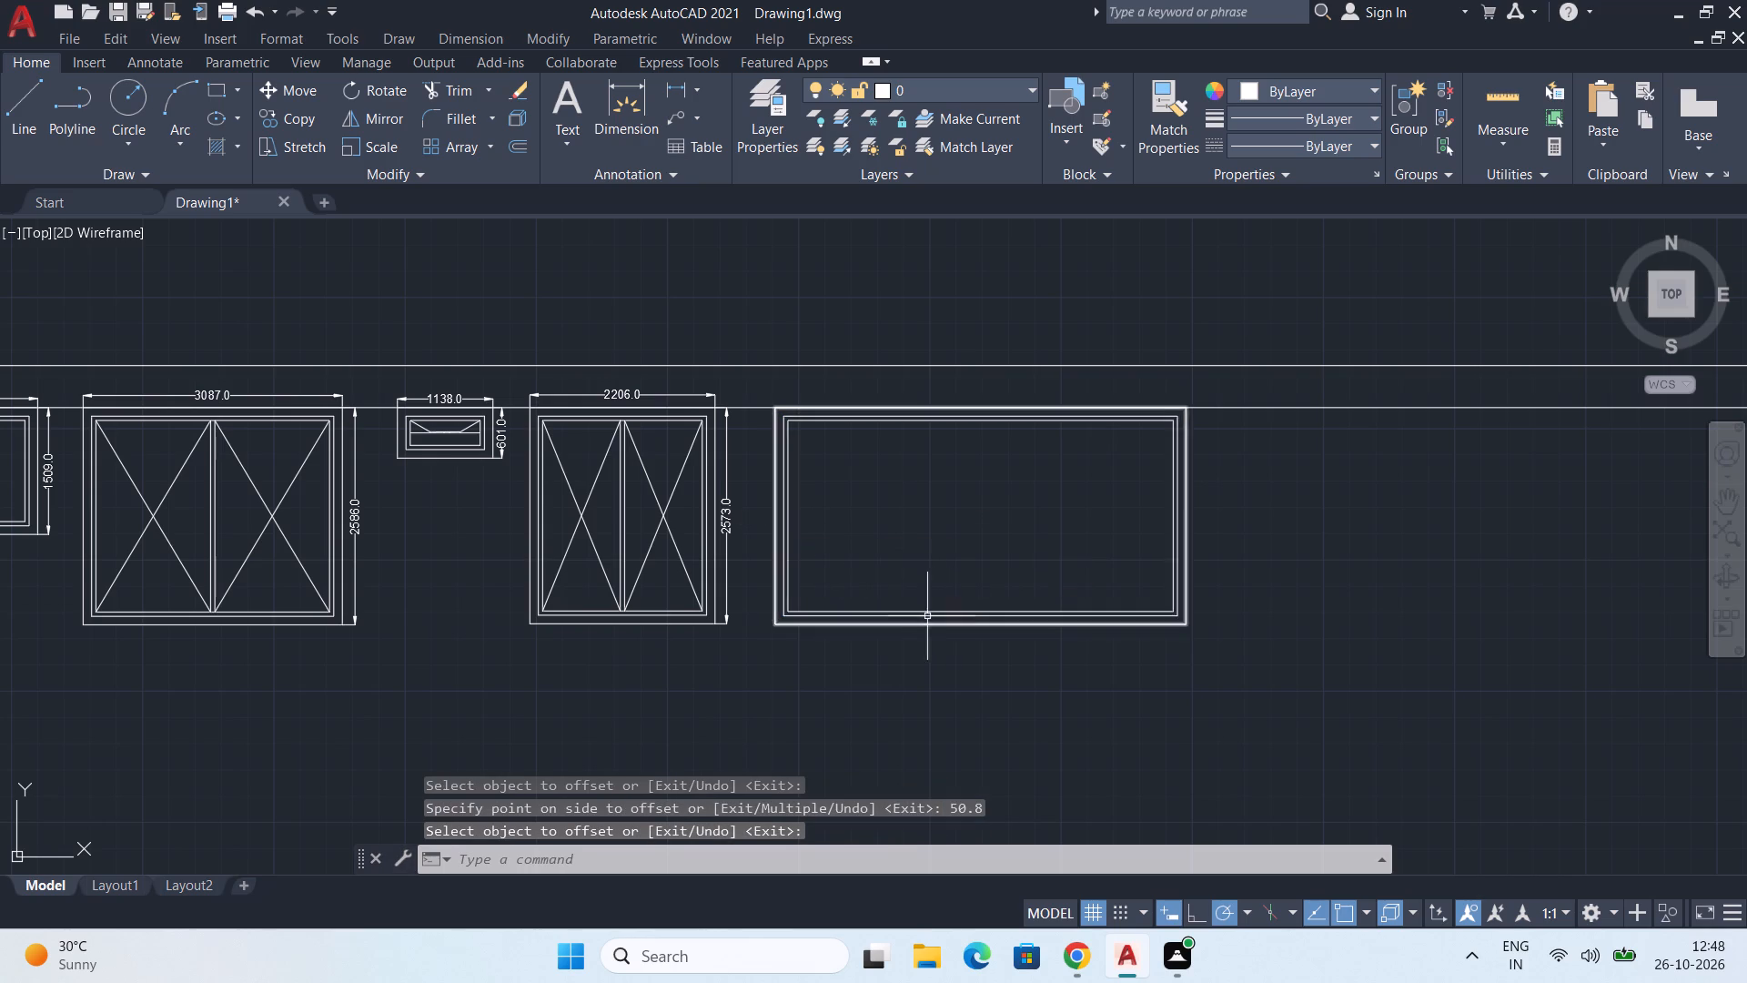
Draw a vertical centre line in the eighth frame's innermost rectangle, from its bottom edge midpoint to its top edge midpoint.
scroll(927, 616, "up", 2)
middle_click_drag(991, 674, 880, 661)
key("l")
key("Return")
scroll(952, 651, "down", 2)
middle_click_drag(957, 652, 966, 674)
scroll(965, 653, "up", 2)
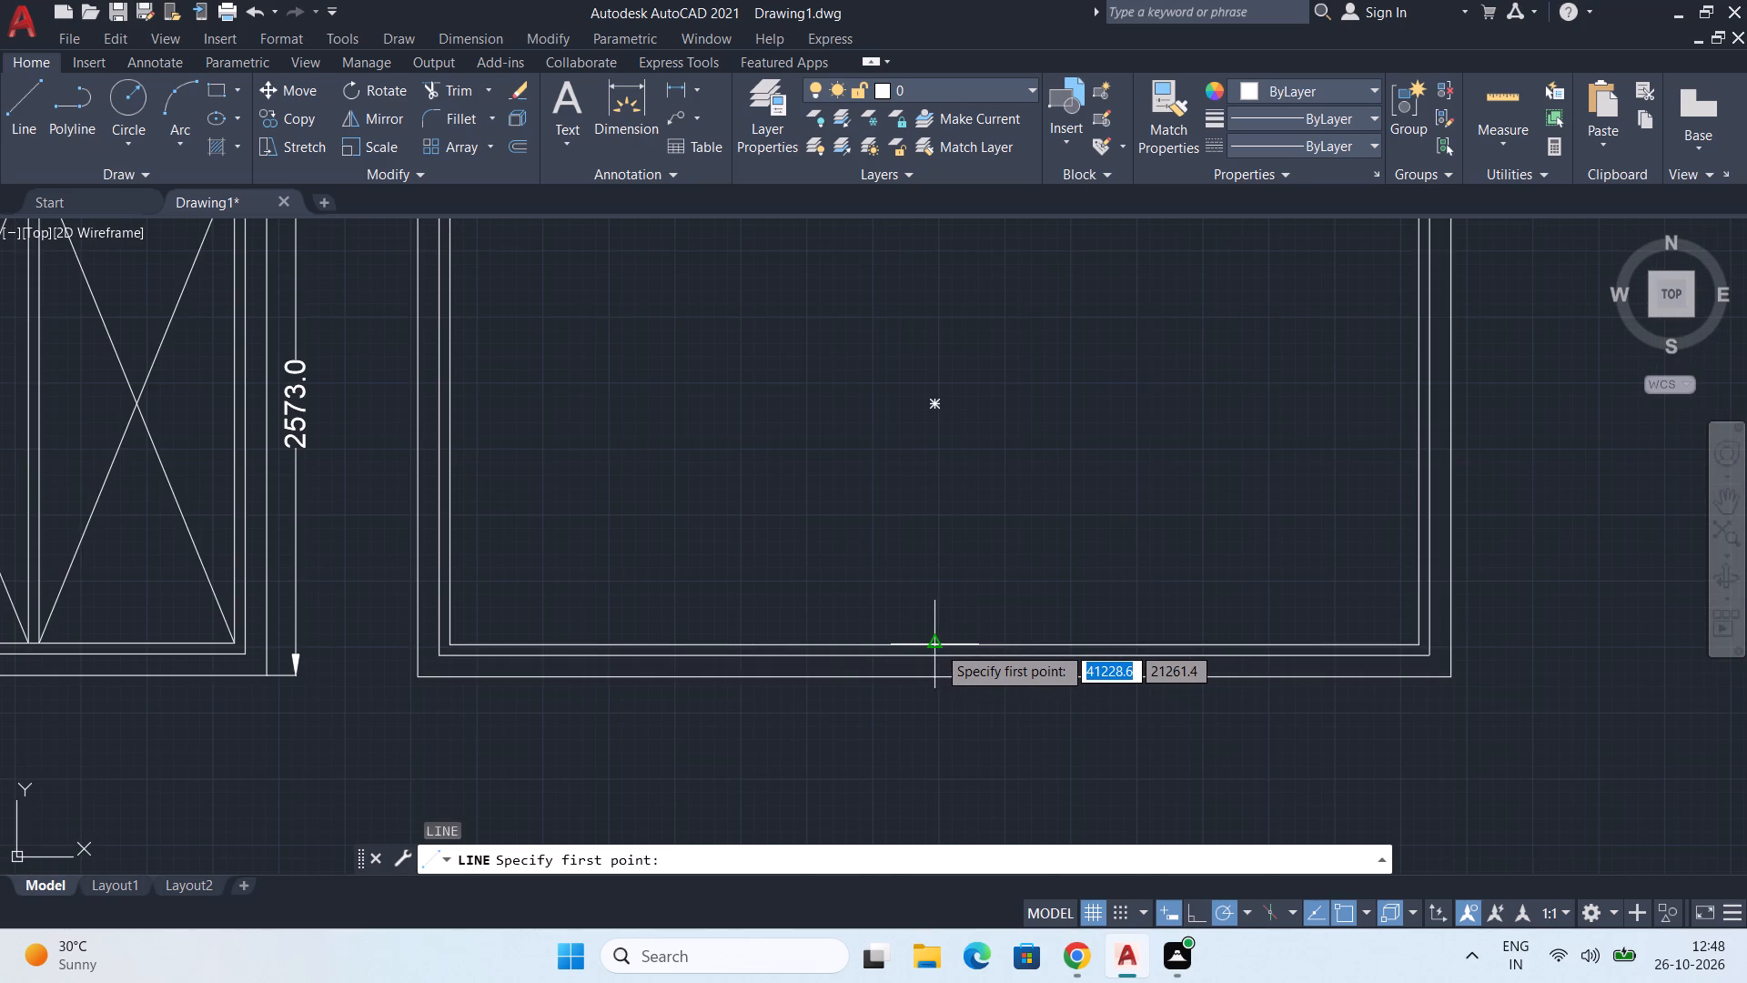
left_click(936, 645)
scroll(920, 367, "down", 1)
middle_click_drag(923, 382, 926, 540)
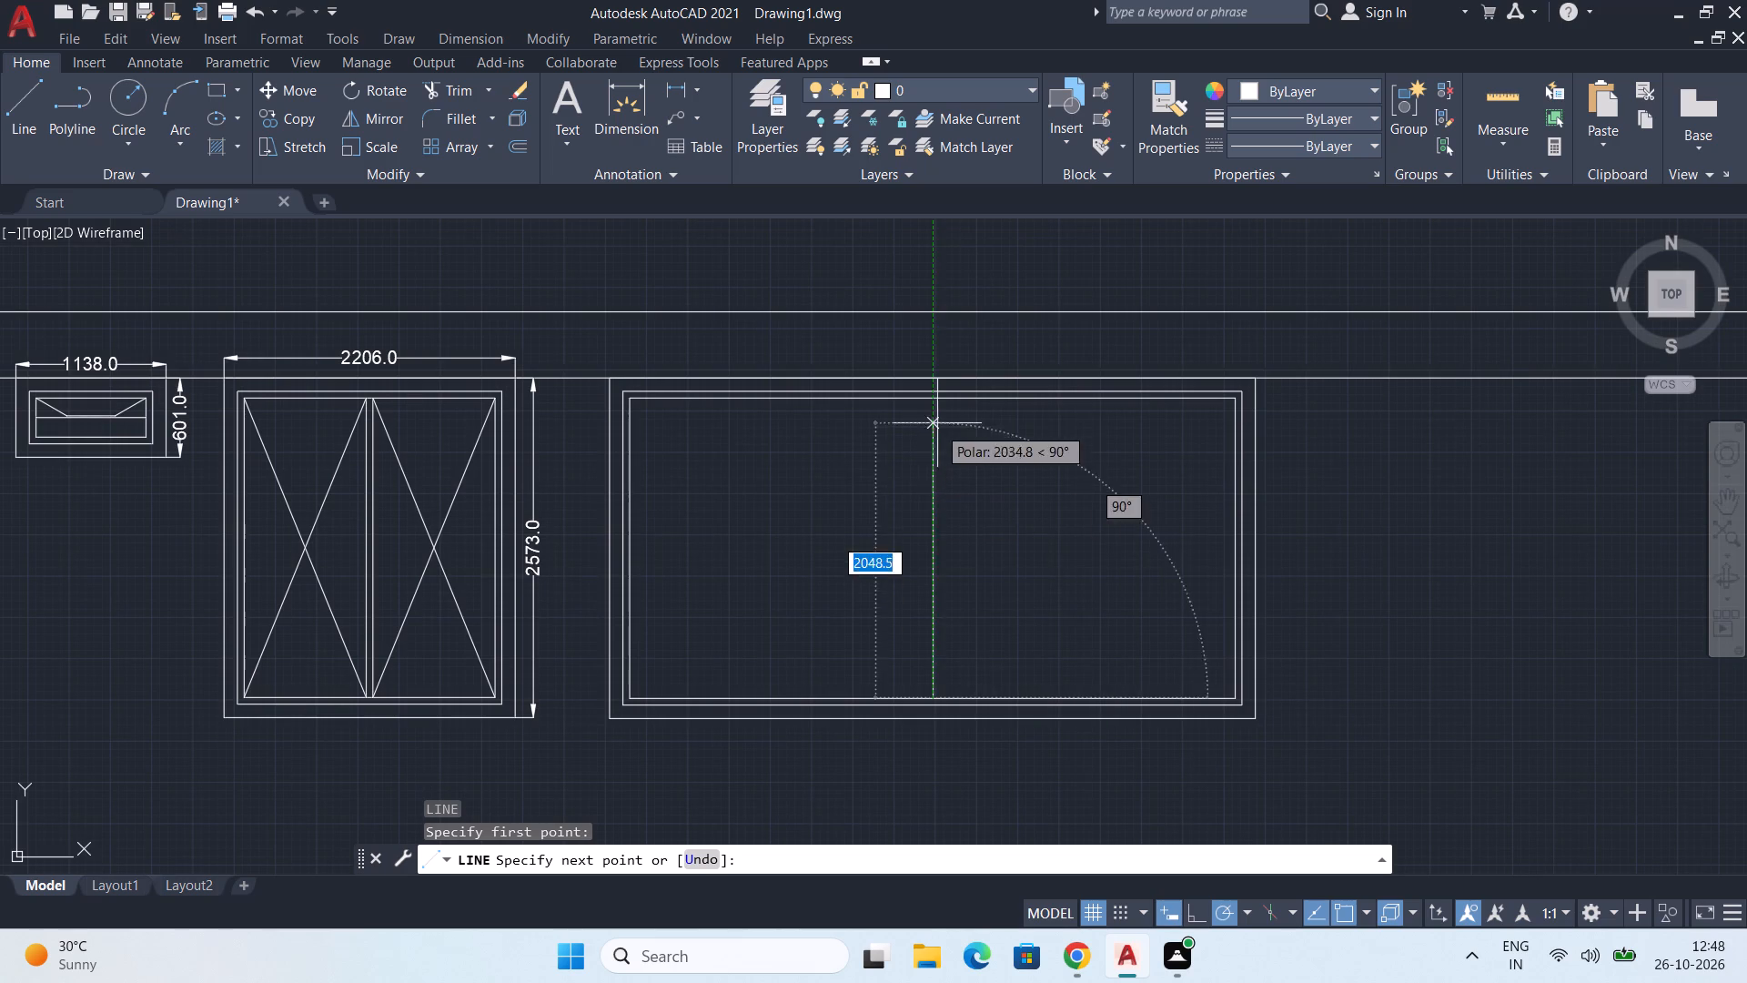
left_click(927, 401)
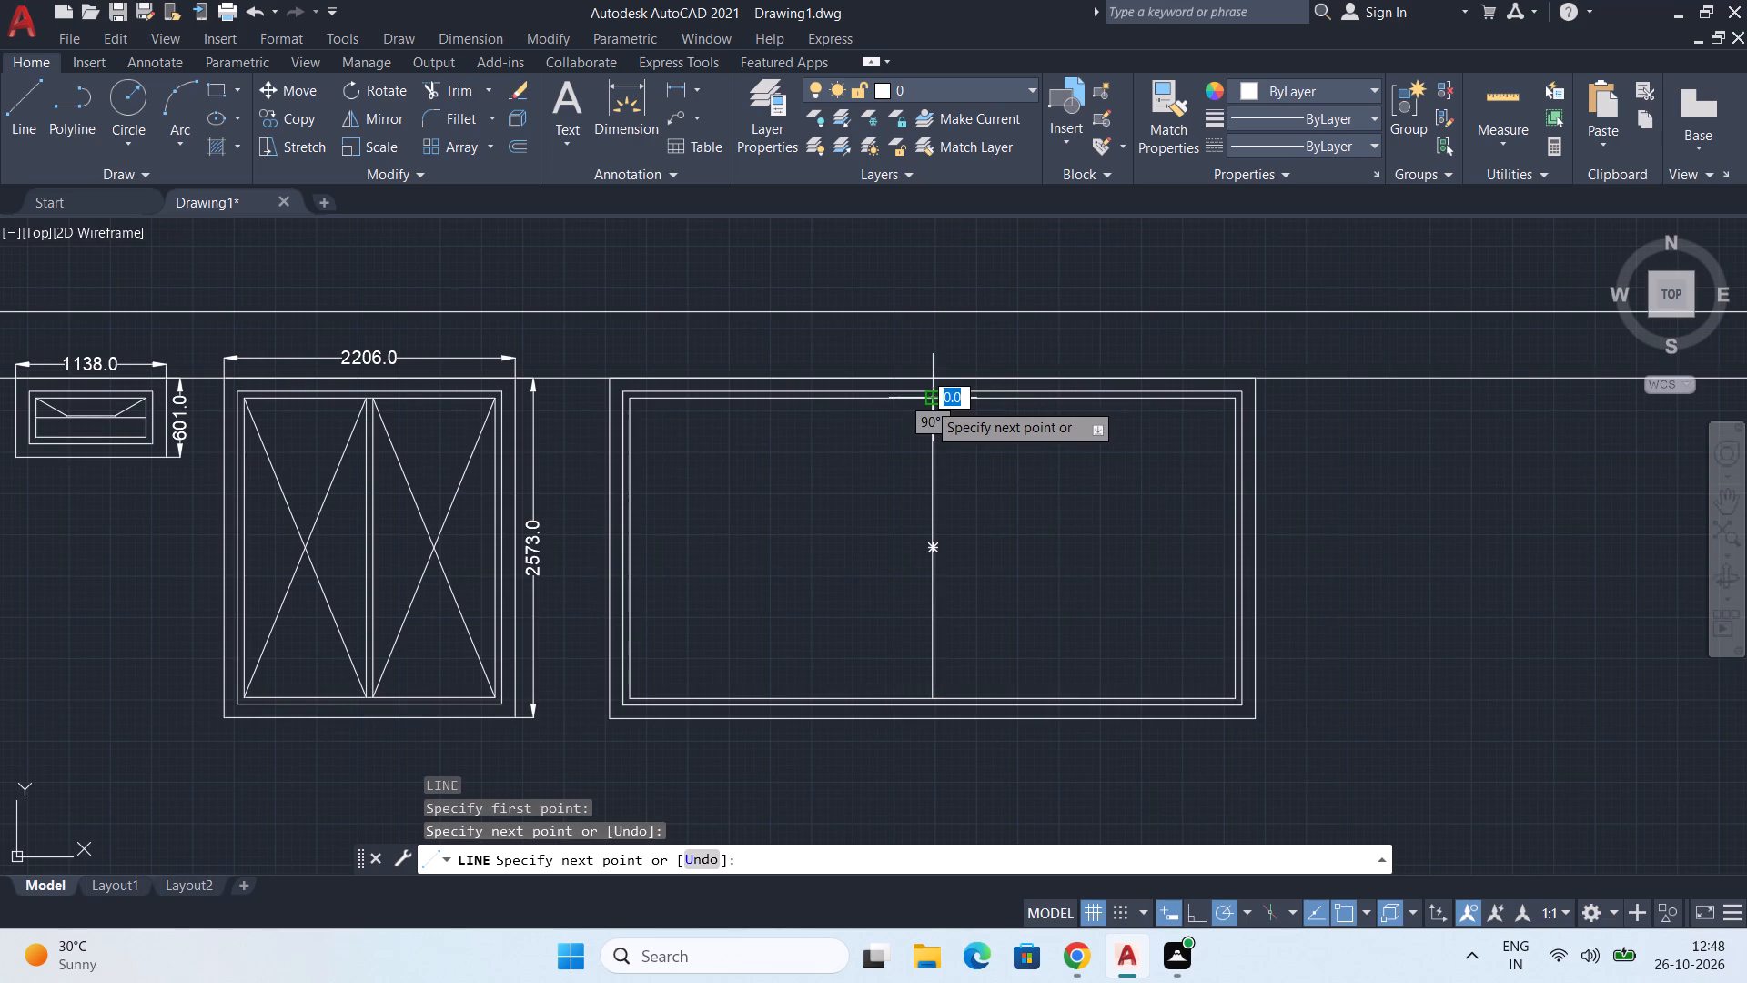
key("Escape")
Offset the eighth frame's vertical centre line by 25.4 to both sides to form the mullion.
scroll(939, 441, "down", 1)
type("OFF")
key("Return")
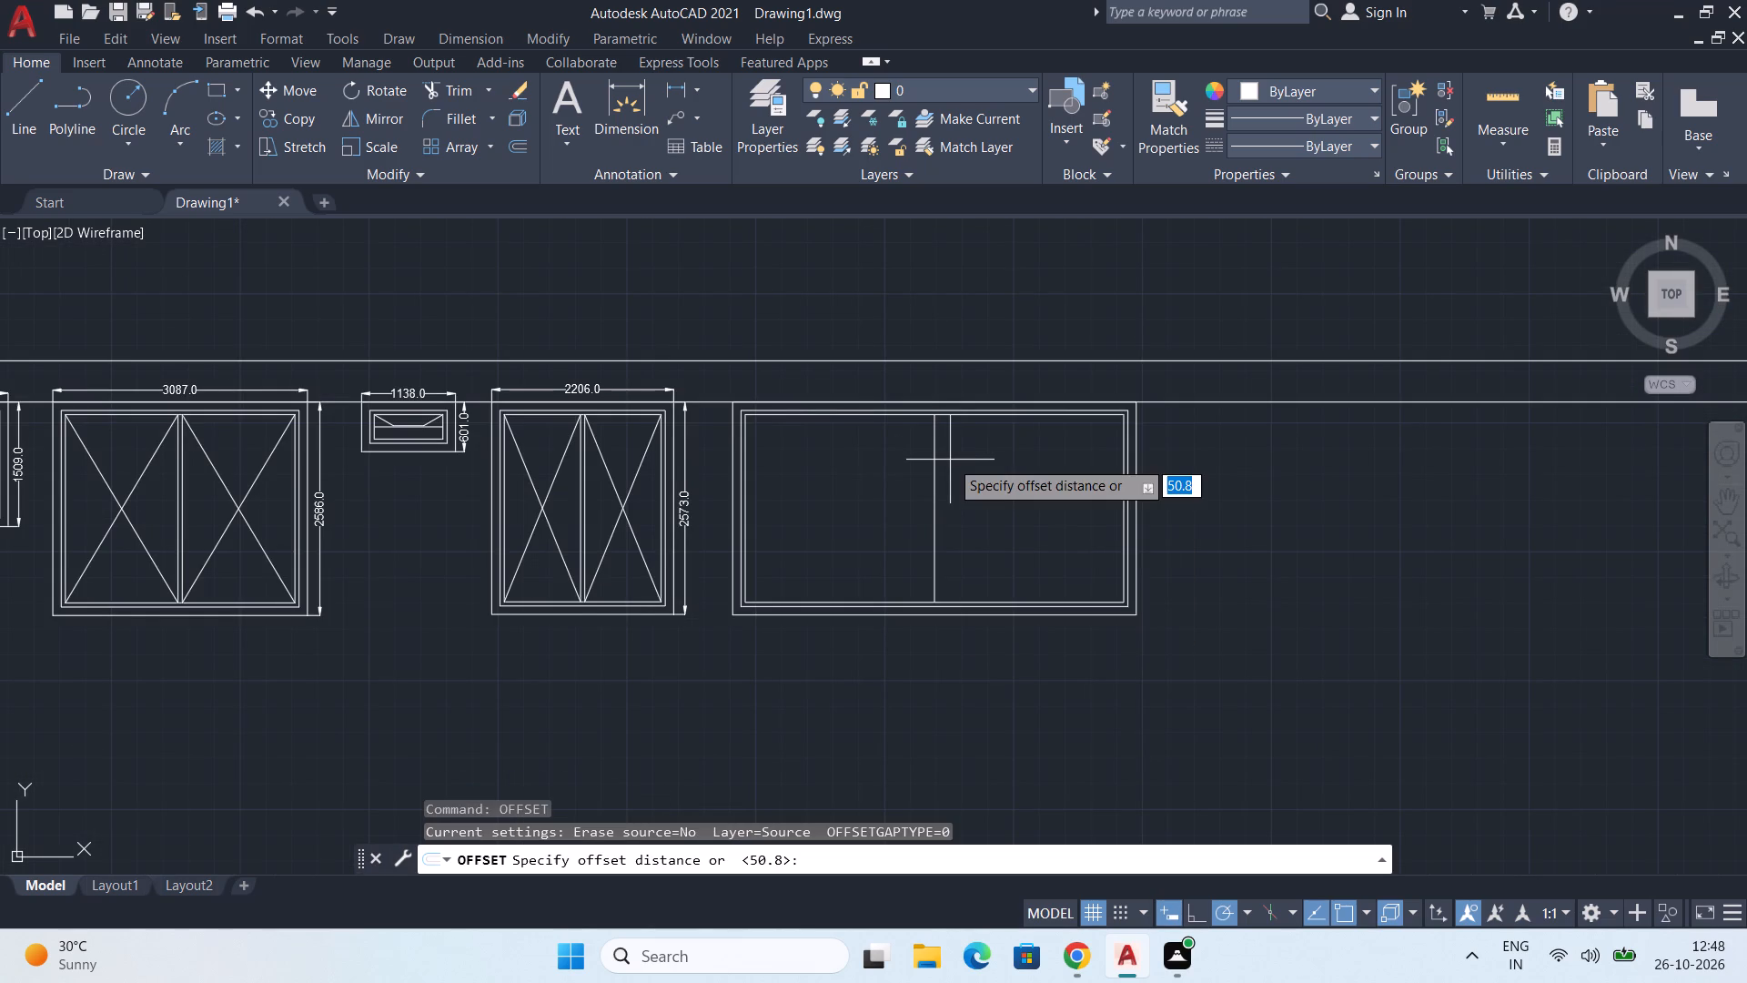
type("25.4")
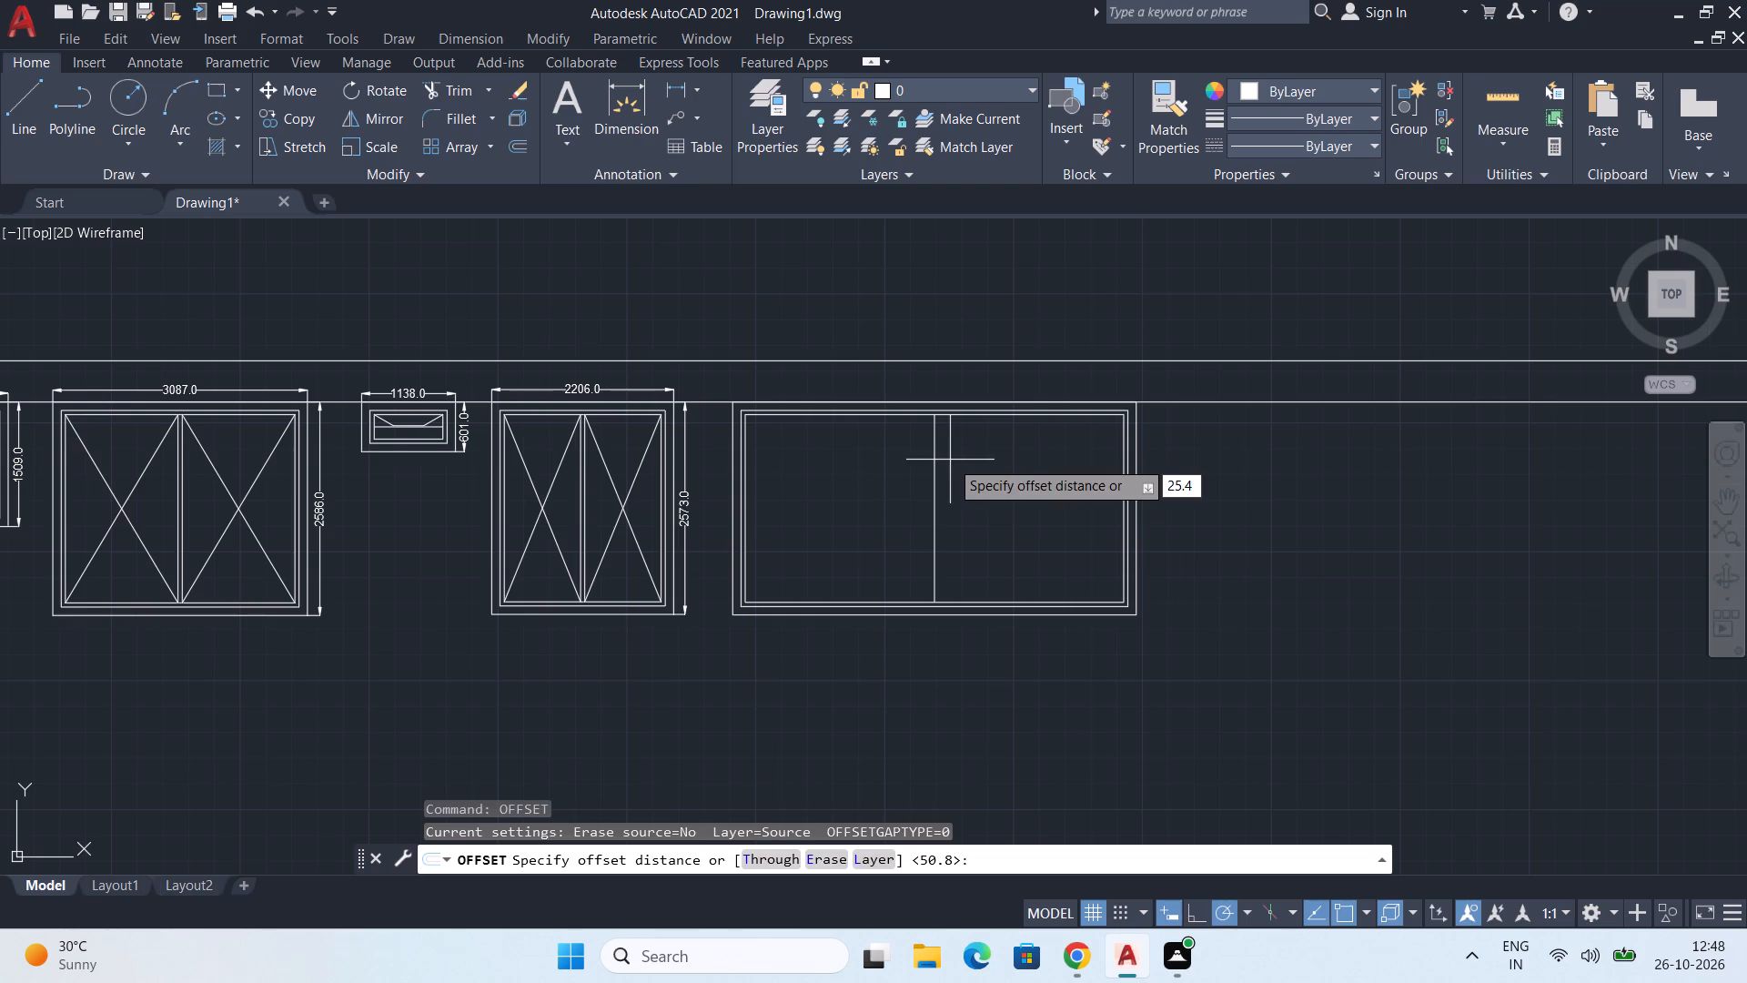
key("Return")
scroll(935, 459, "up", 3)
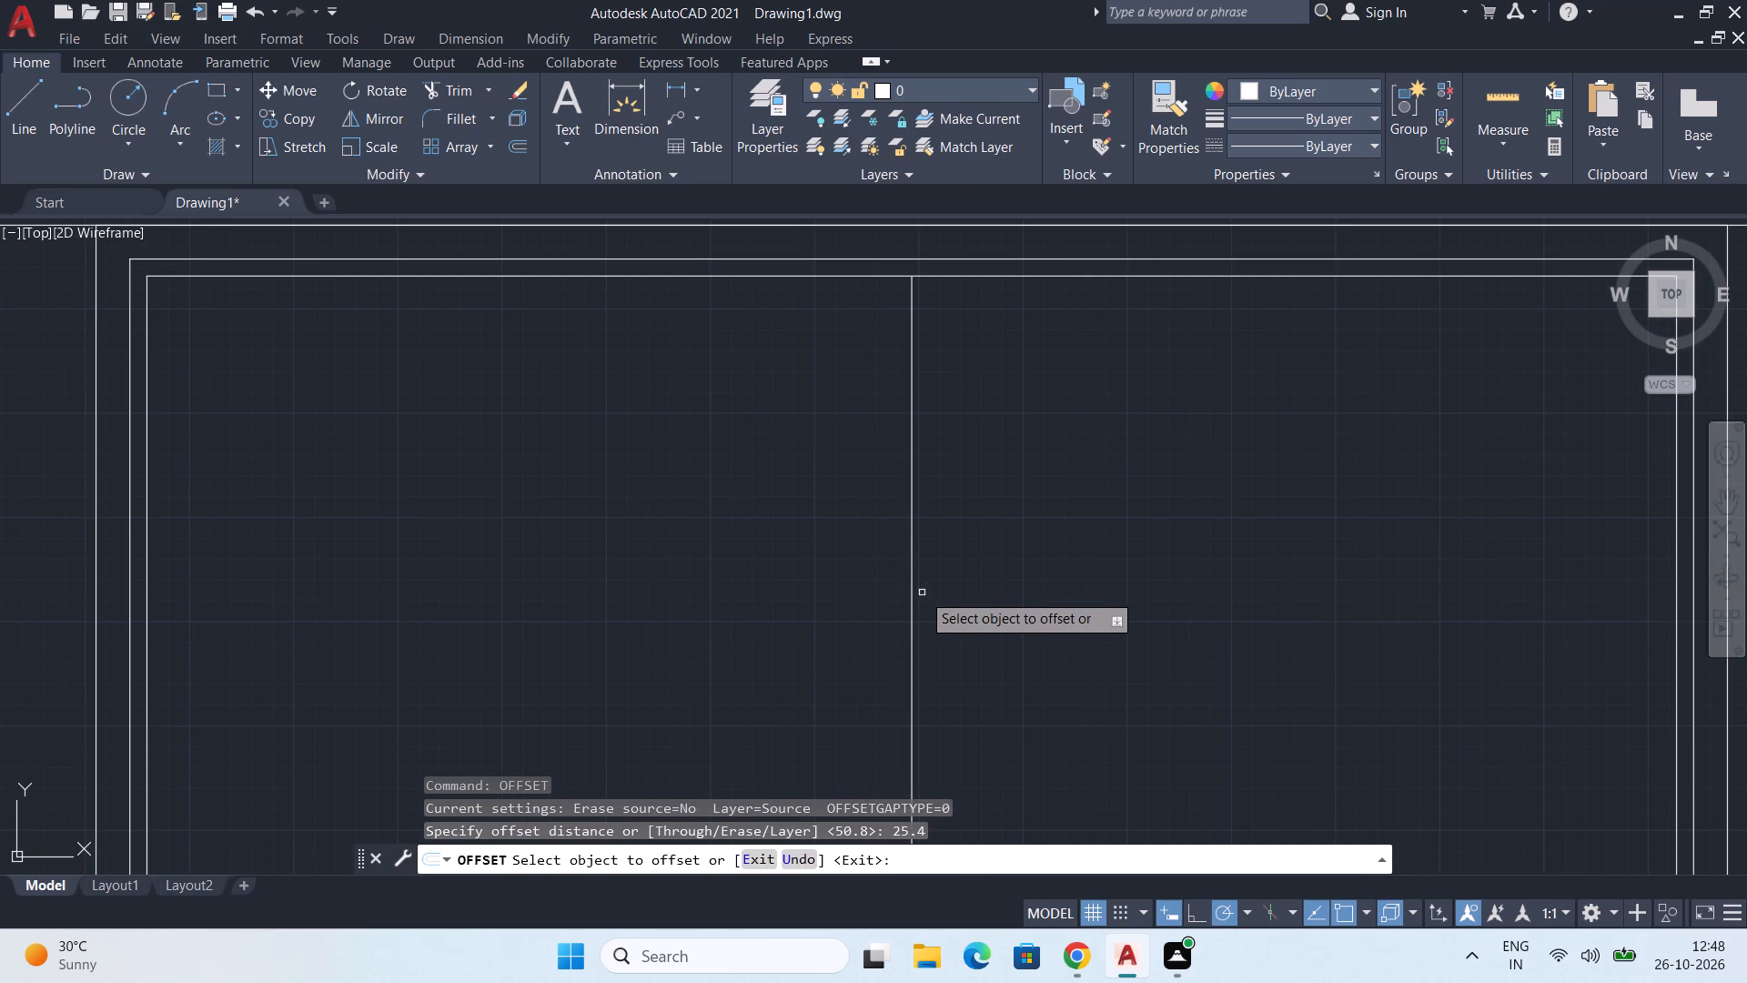
left_click(912, 606)
left_click(971, 605)
scroll(963, 620, "up", 2)
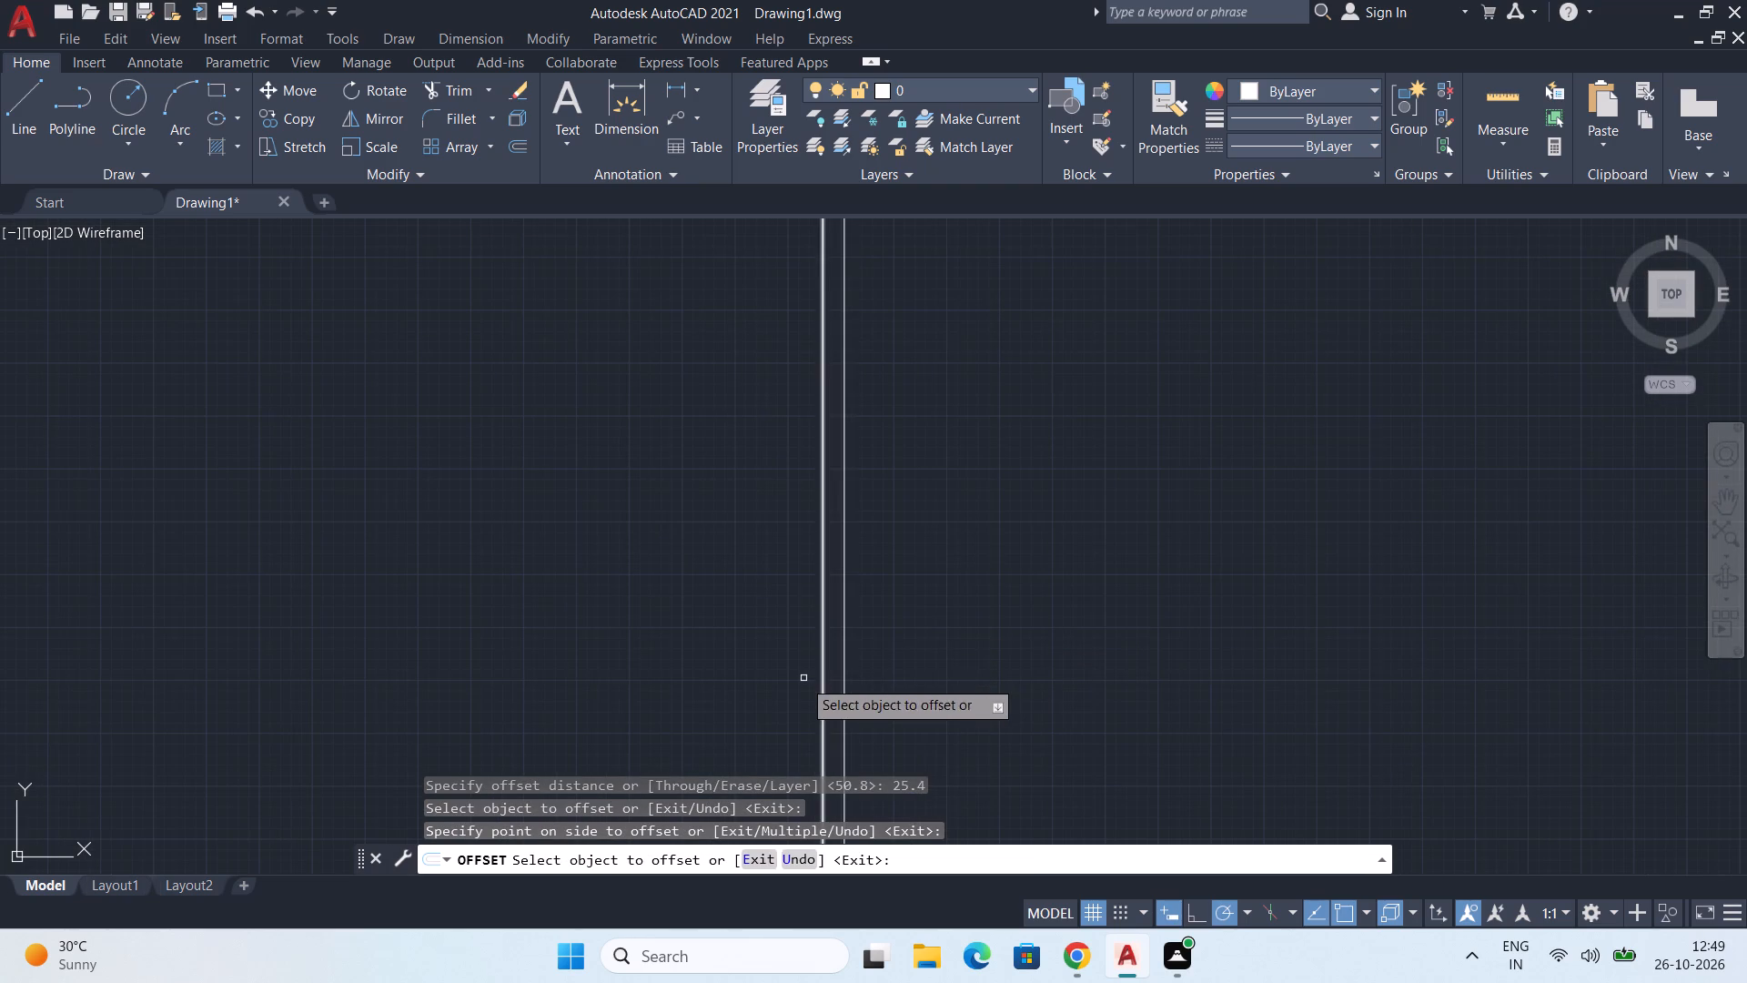
left_click(823, 698)
left_click(623, 685)
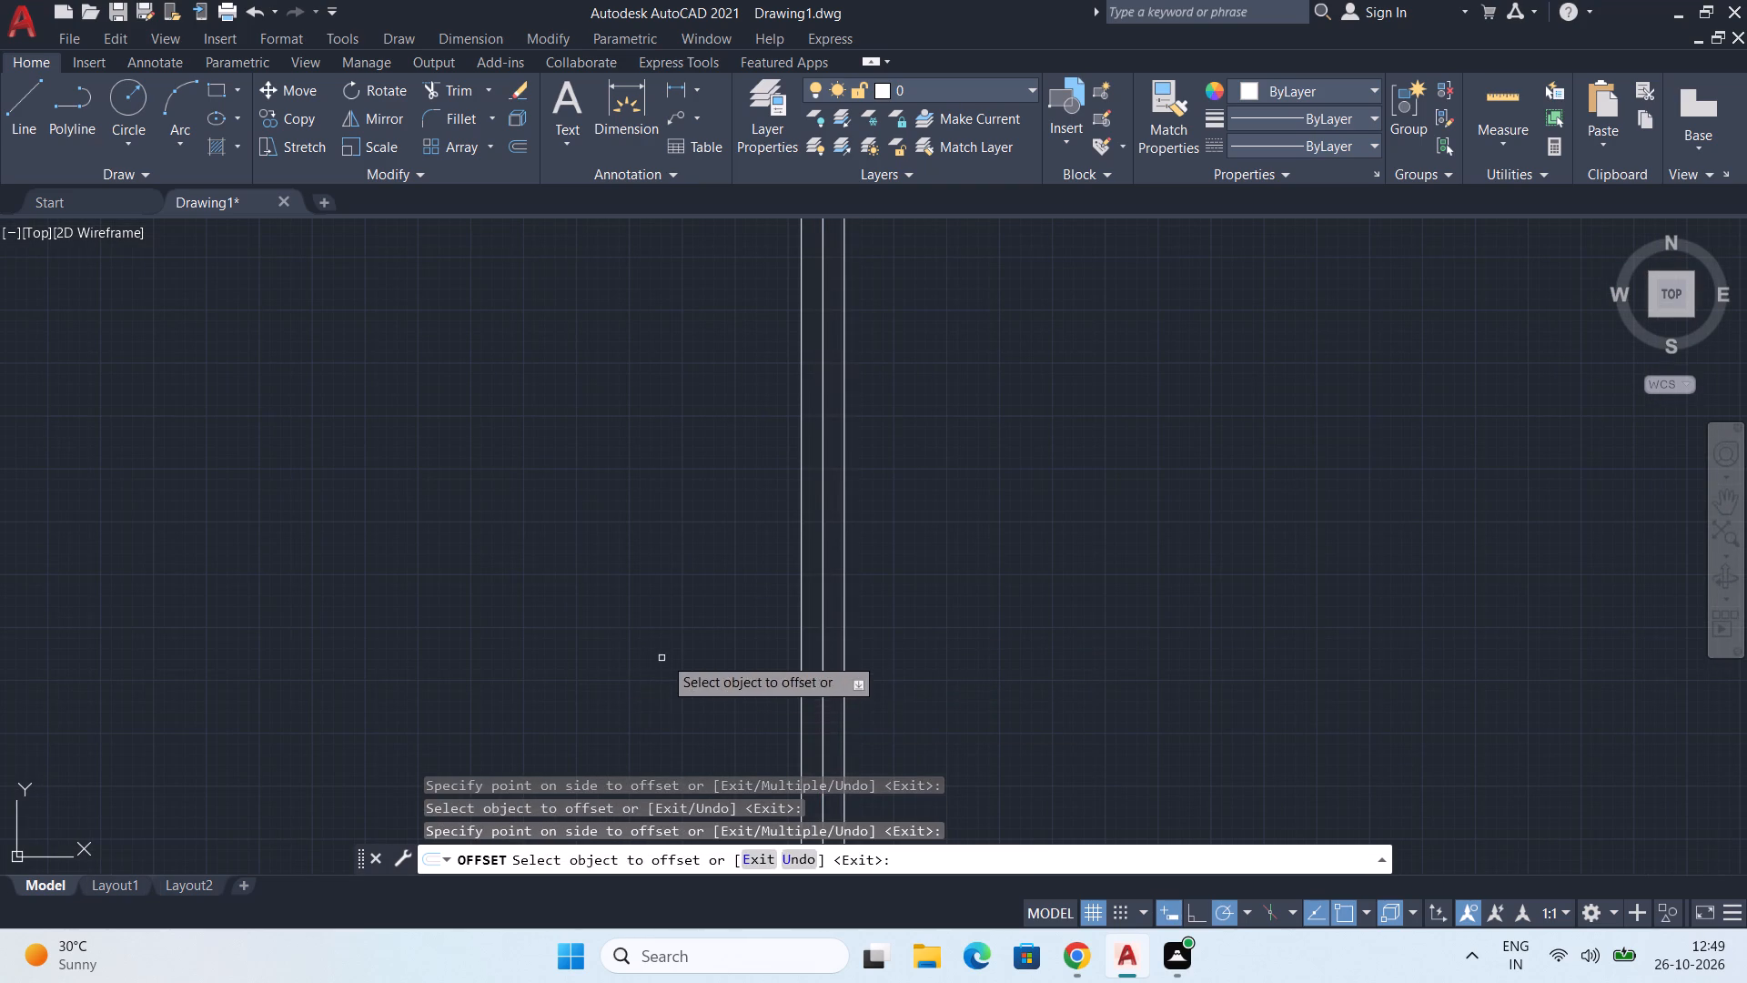
key("space")
Delete the original centre line between the eighth frame's two mullion lines.
left_click(824, 654)
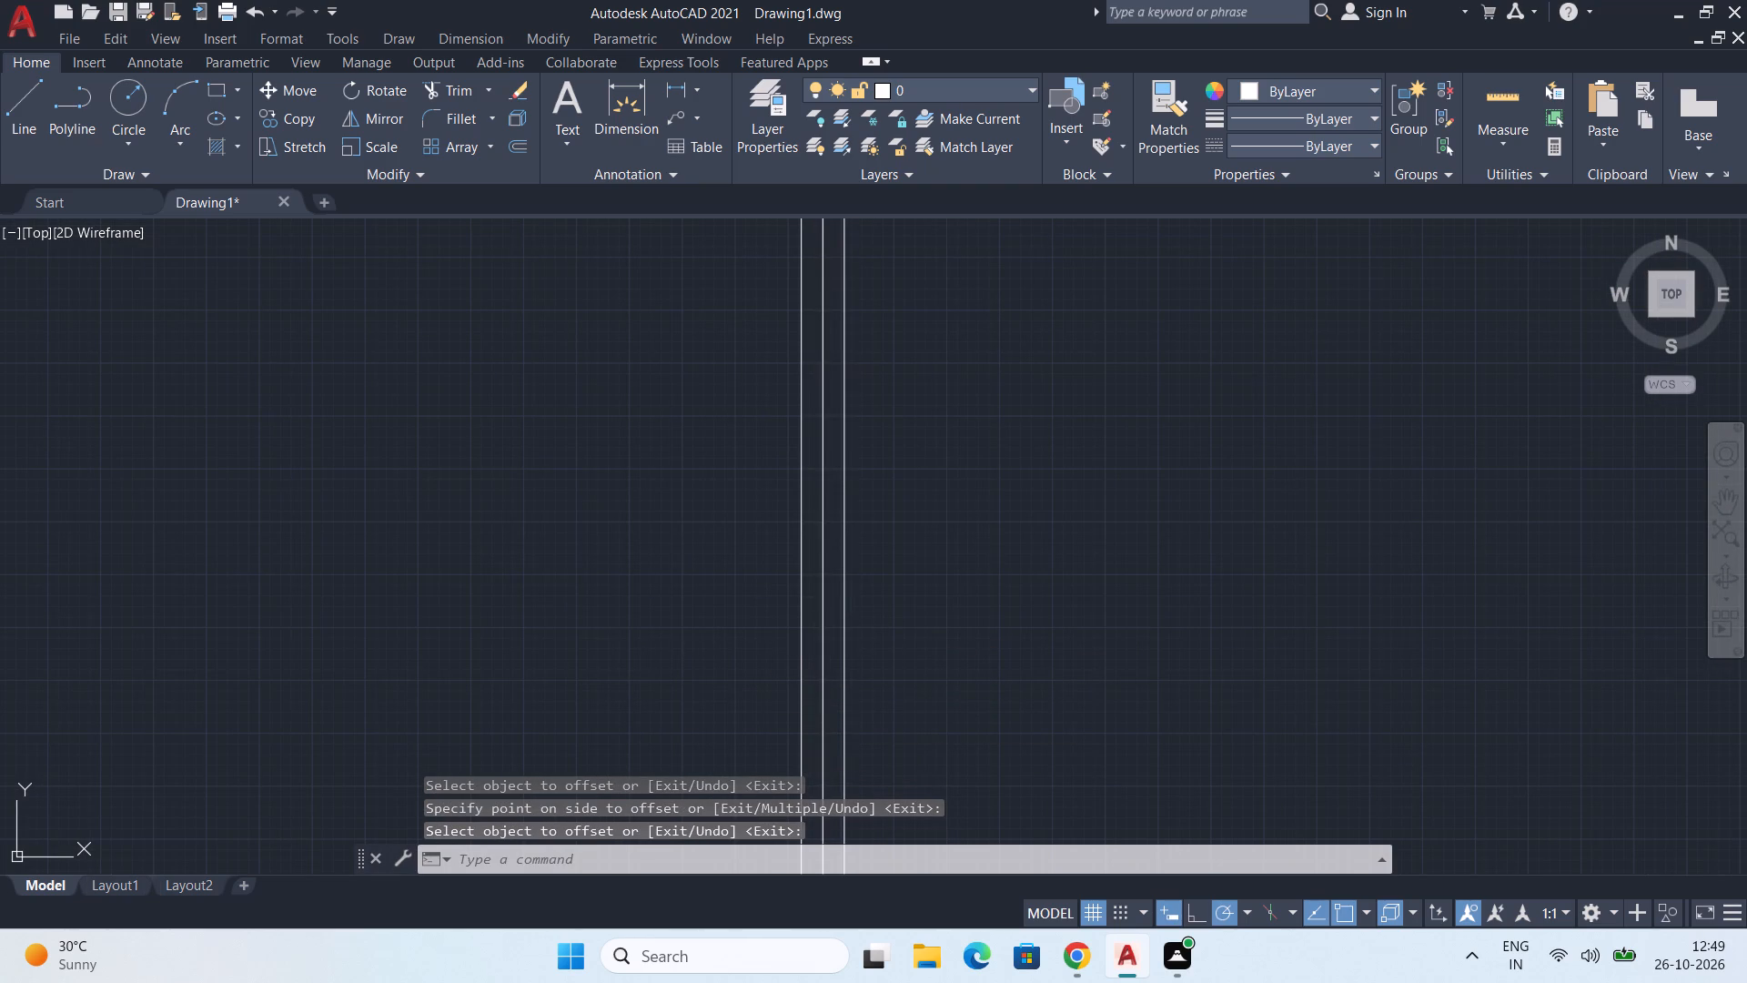
key("Delete")
scroll(902, 562, "down", 4)
middle_click_drag(916, 579, 899, 554)
middle_click_drag(797, 612, 813, 631)
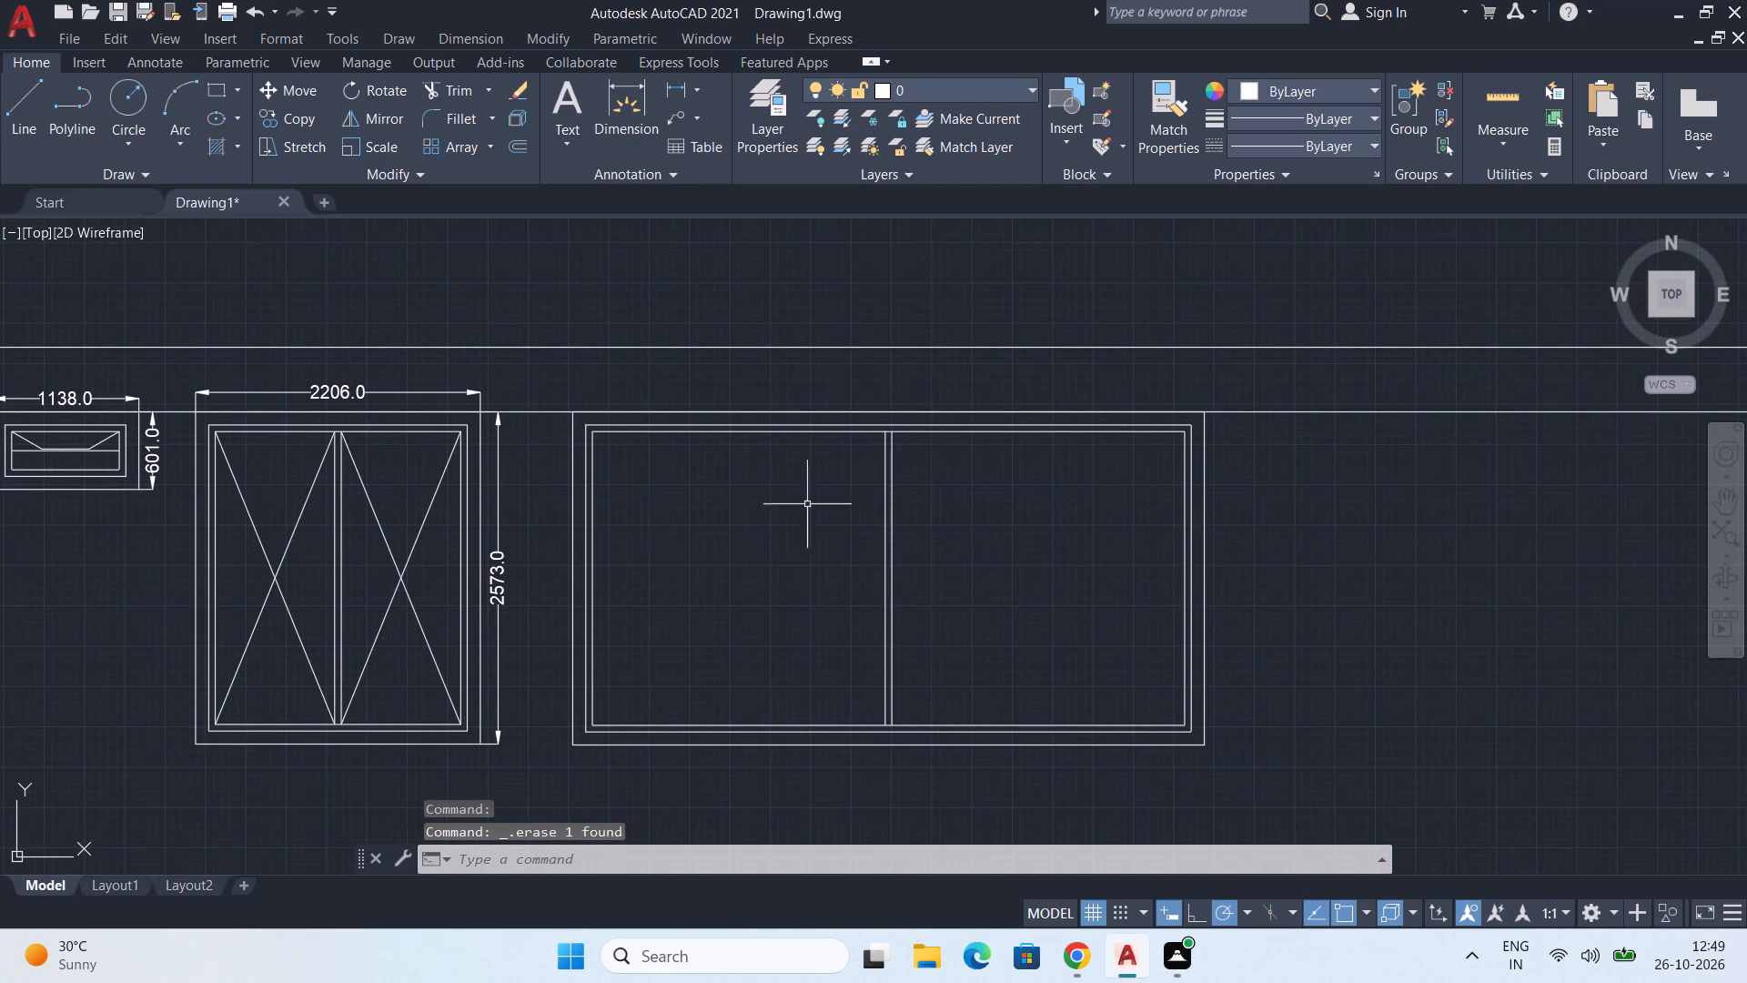
key("space")
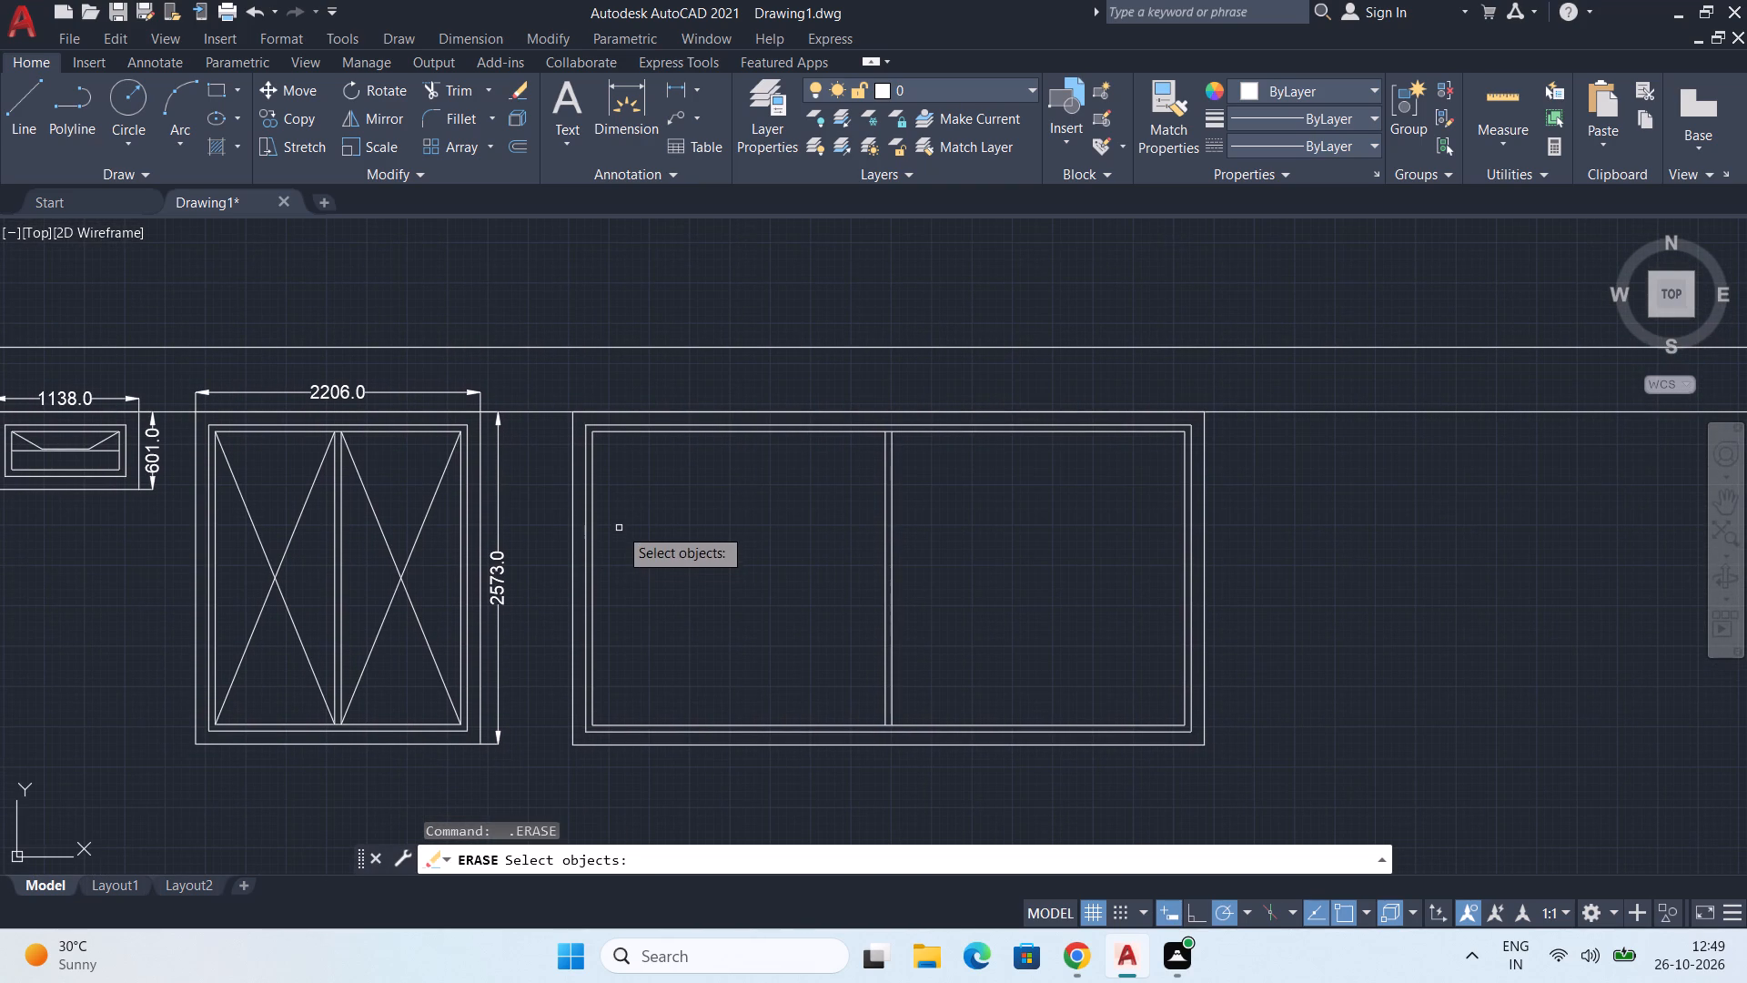
key("Escape")
Draw a diagonal line across the eighth frame's left pane, from its top-left inner corner to its bottom-right corner at the mullion.
key("l")
key("Return")
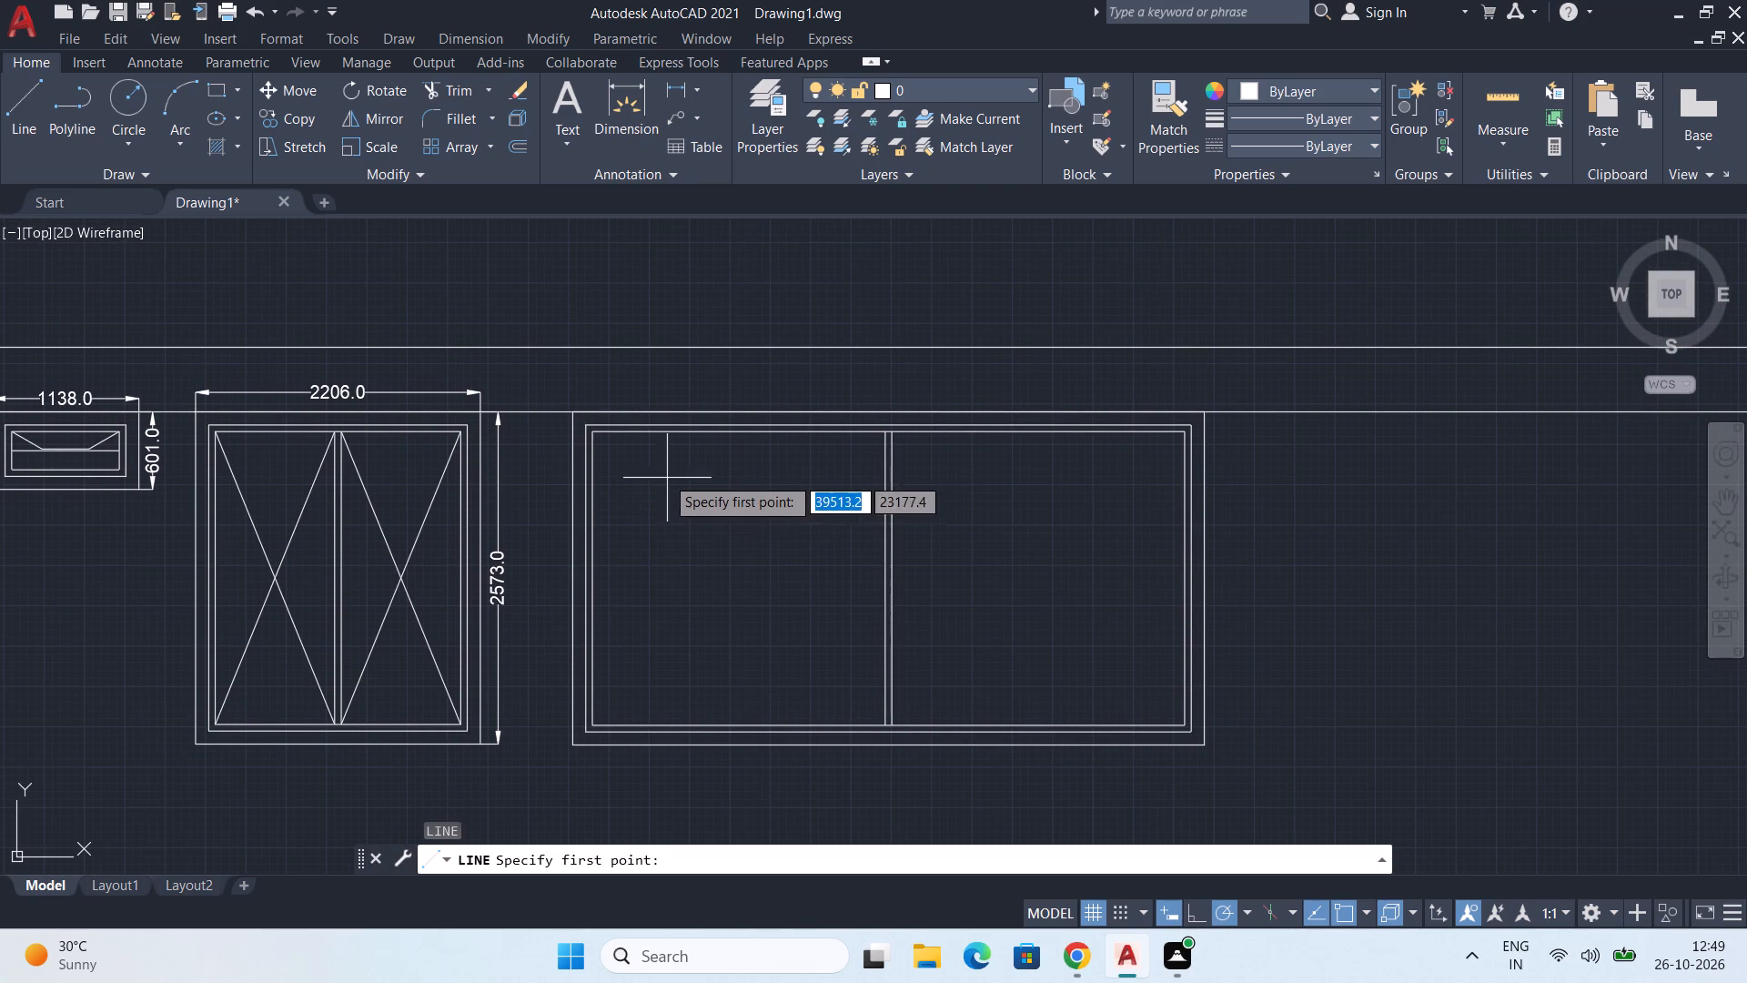
scroll(645, 469, "up", 2)
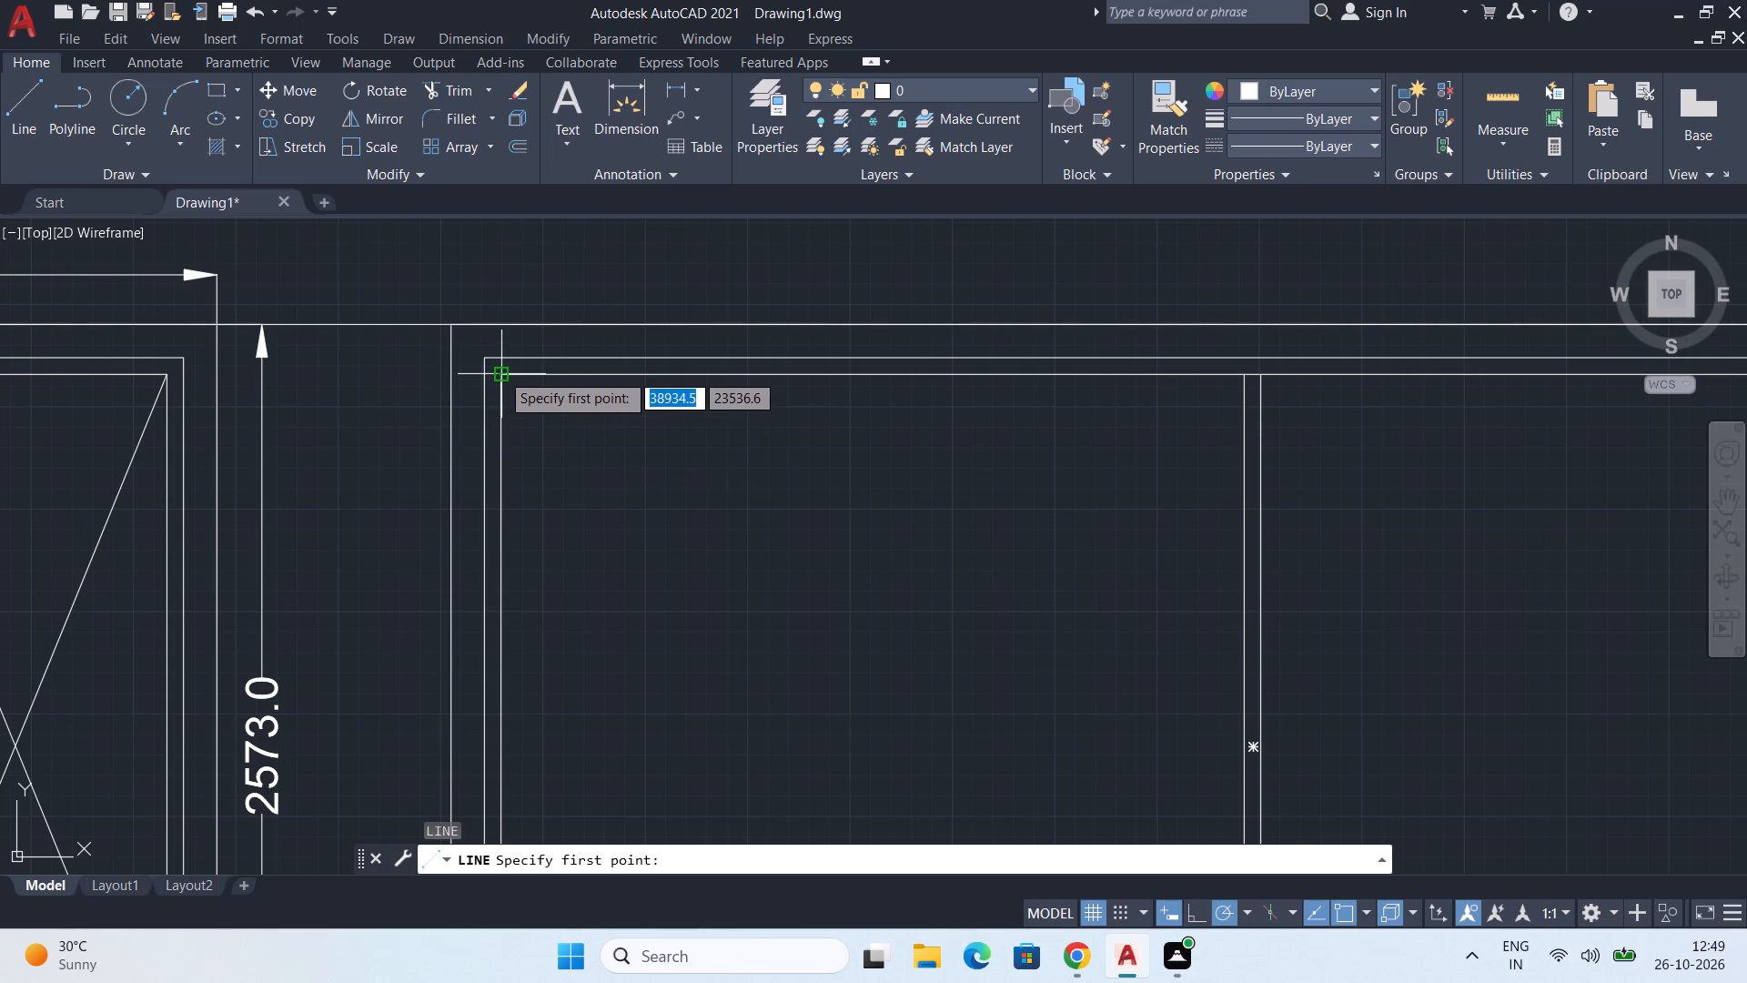
left_click(500, 372)
scroll(692, 614, "down", 2)
middle_click_drag(760, 683, 633, 419)
scroll(729, 549, "up", 2)
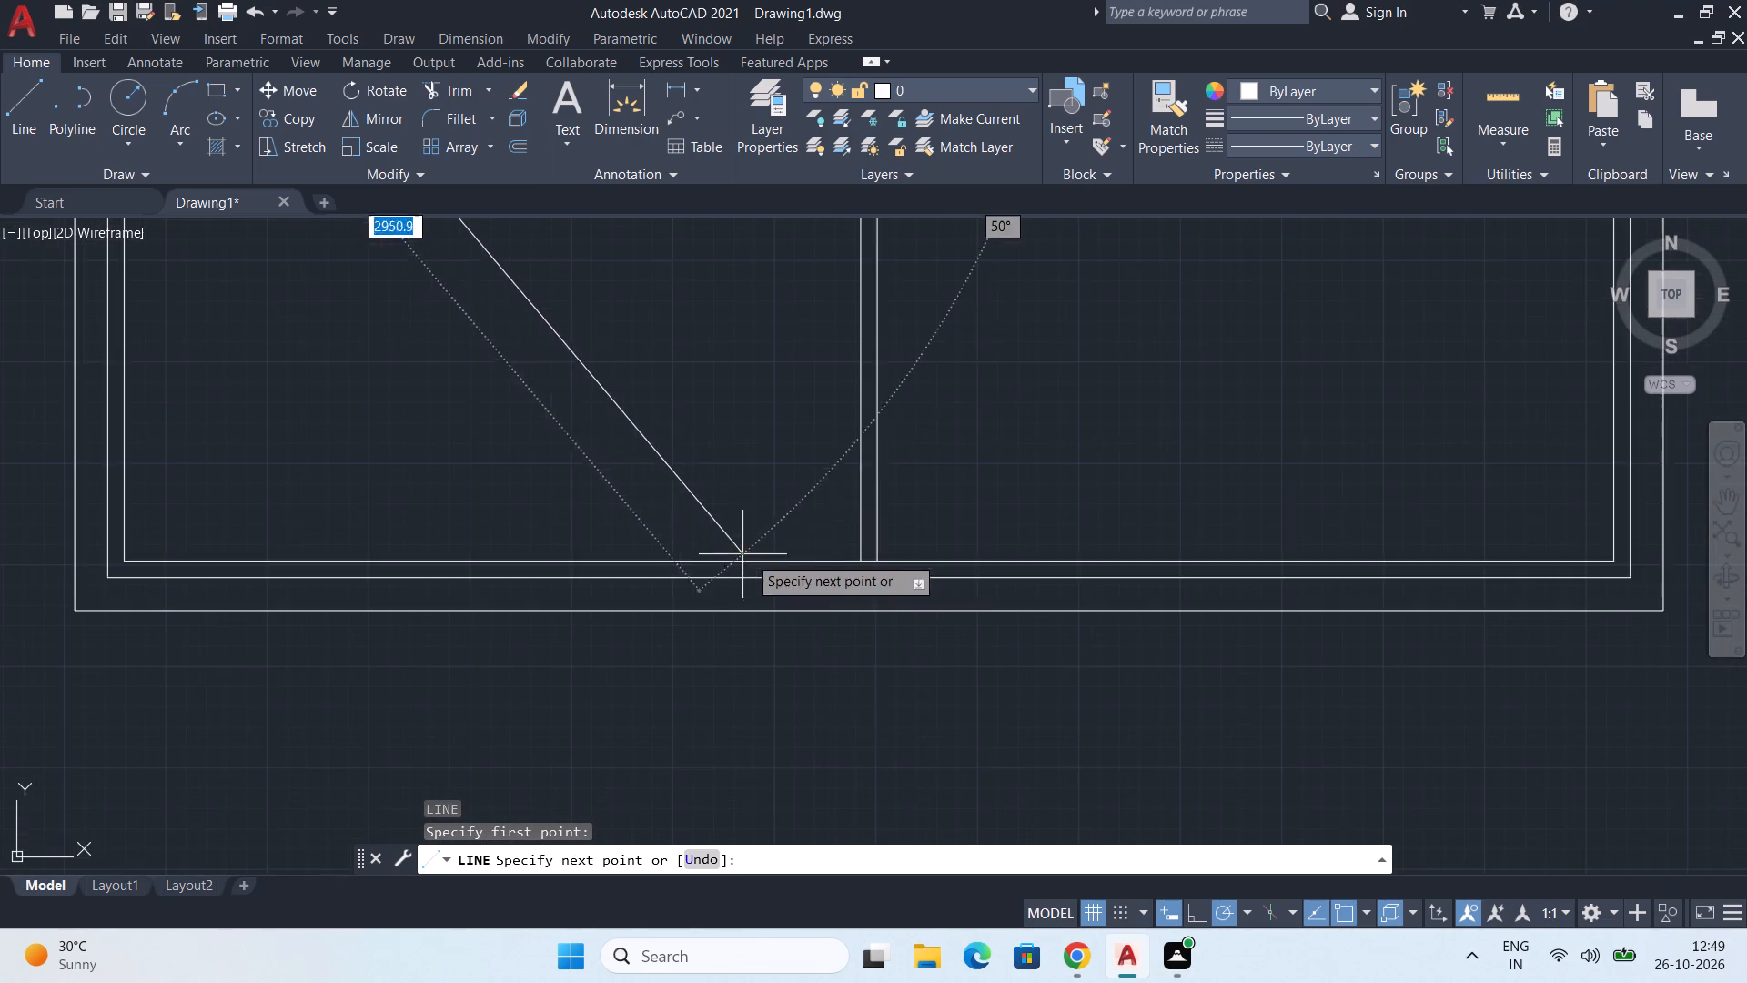
scroll(845, 576, "up", 2)
left_click(875, 537)
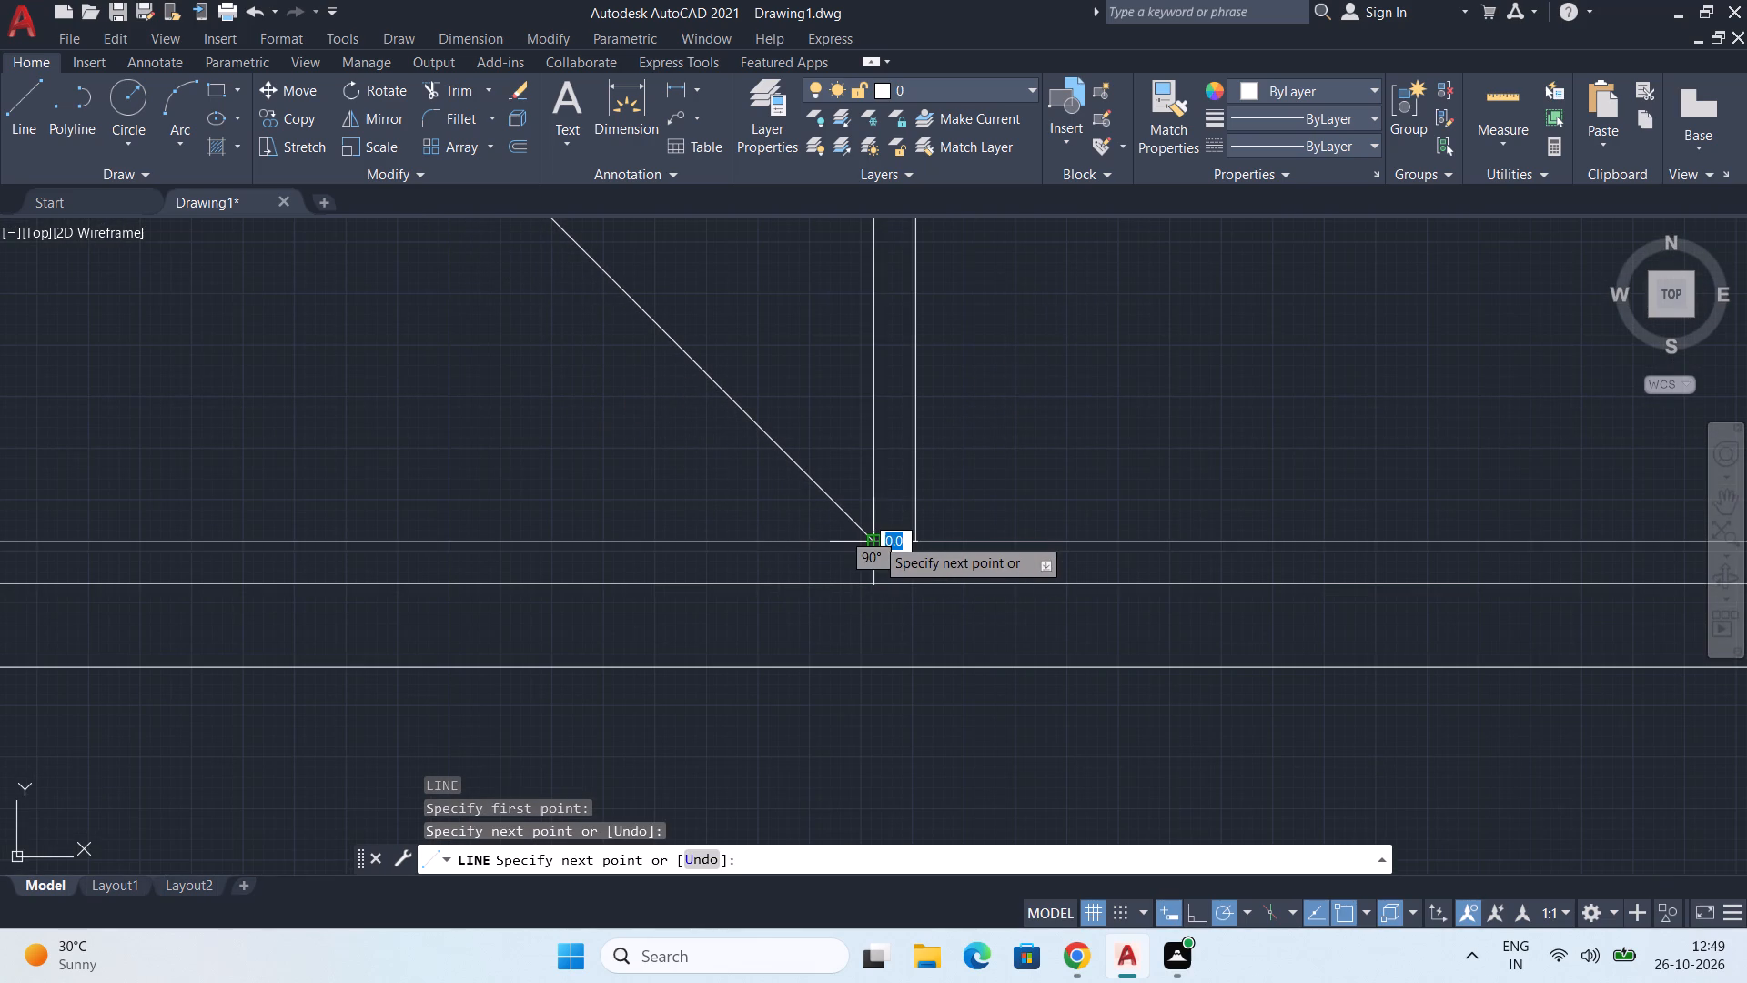
key("Escape")
Draw the second diagonal across the eighth frame's left pane, from its bottom-left inner corner to its top-right corner at the mullion.
middle_click_drag(700, 444, 754, 492)
scroll(769, 493, "down", 1)
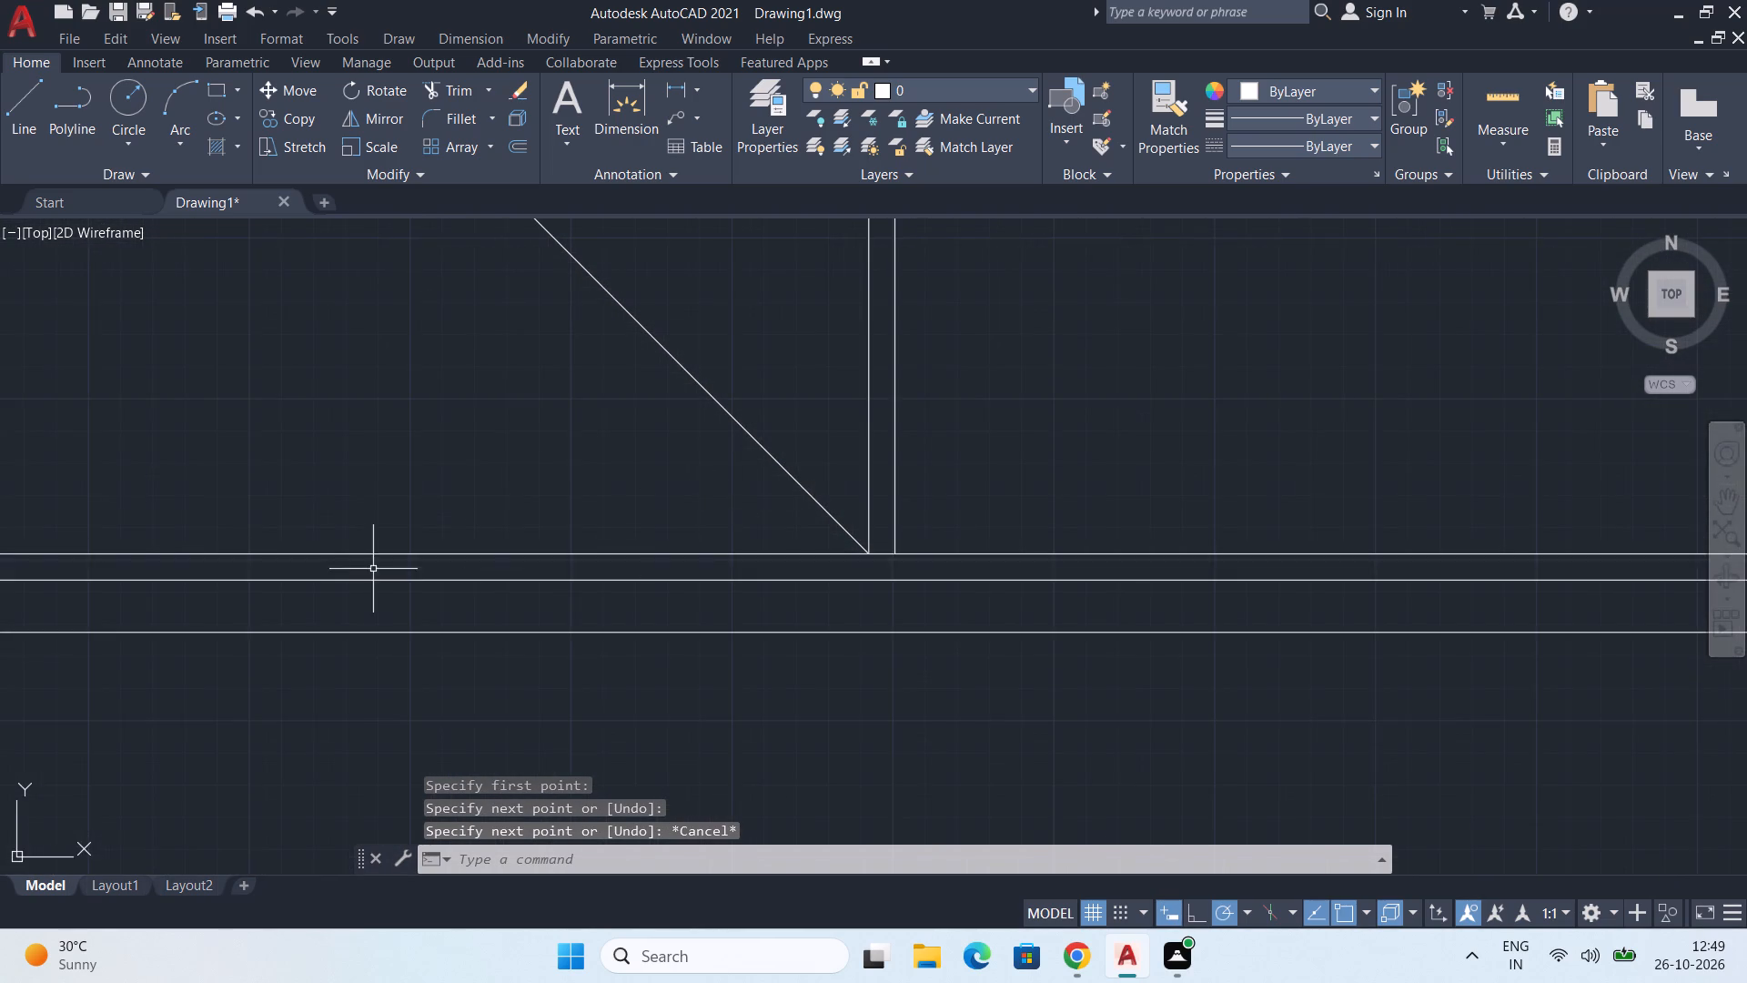
scroll(376, 568, "down", 2)
middle_click_drag(363, 568, 595, 636)
key("space")
scroll(333, 631, "up", 2)
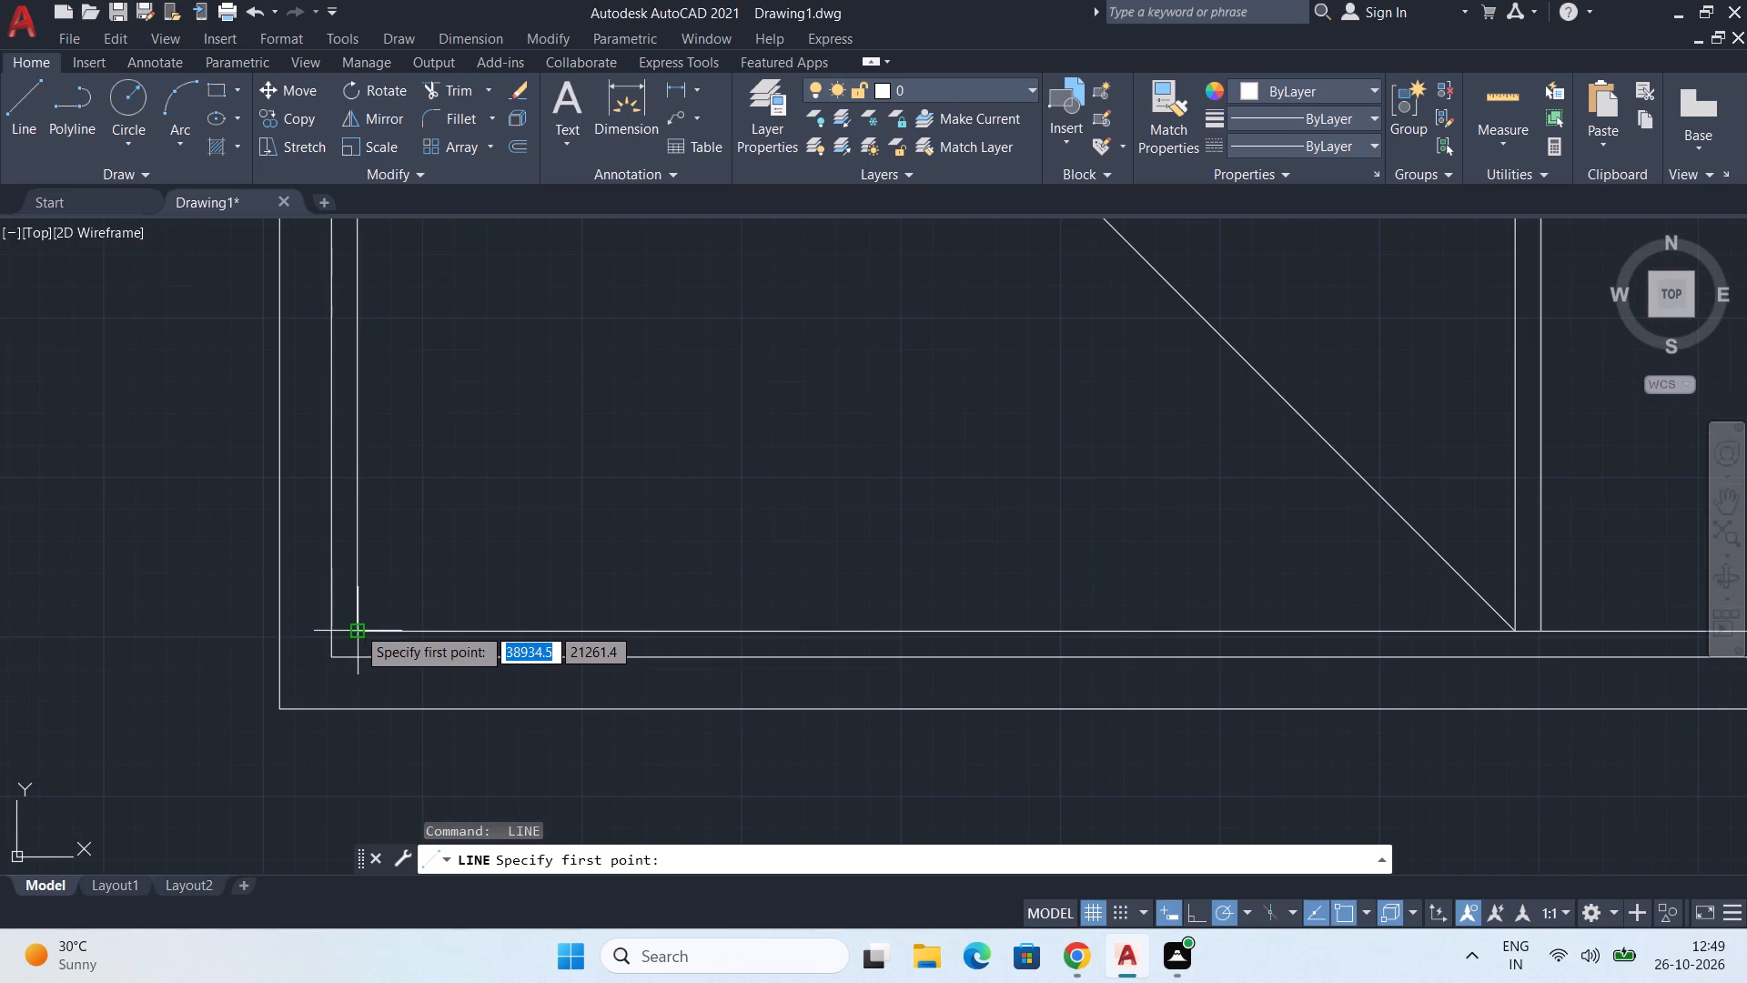
left_click(357, 633)
scroll(671, 387, "down", 2)
middle_click_drag(815, 299, 749, 590)
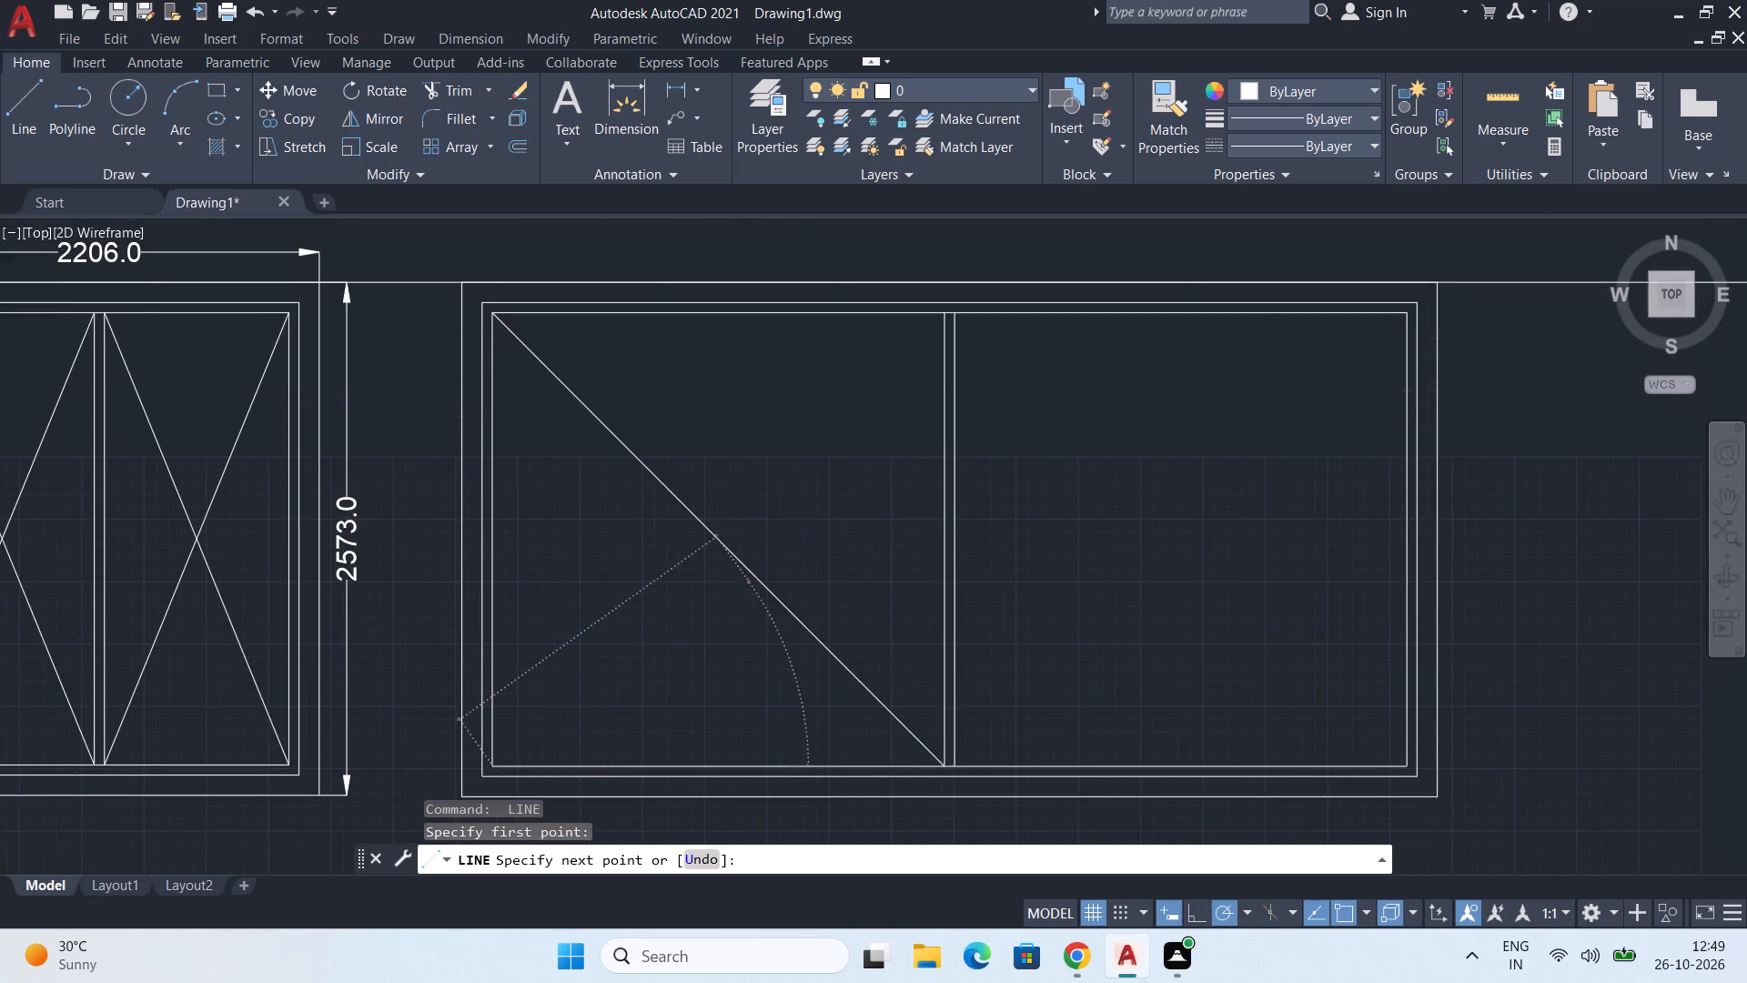
middle_click_drag(814, 410, 821, 525)
scroll(917, 461, "up", 2)
middle_click_drag(917, 481, 863, 644)
scroll(901, 584, "up", 2)
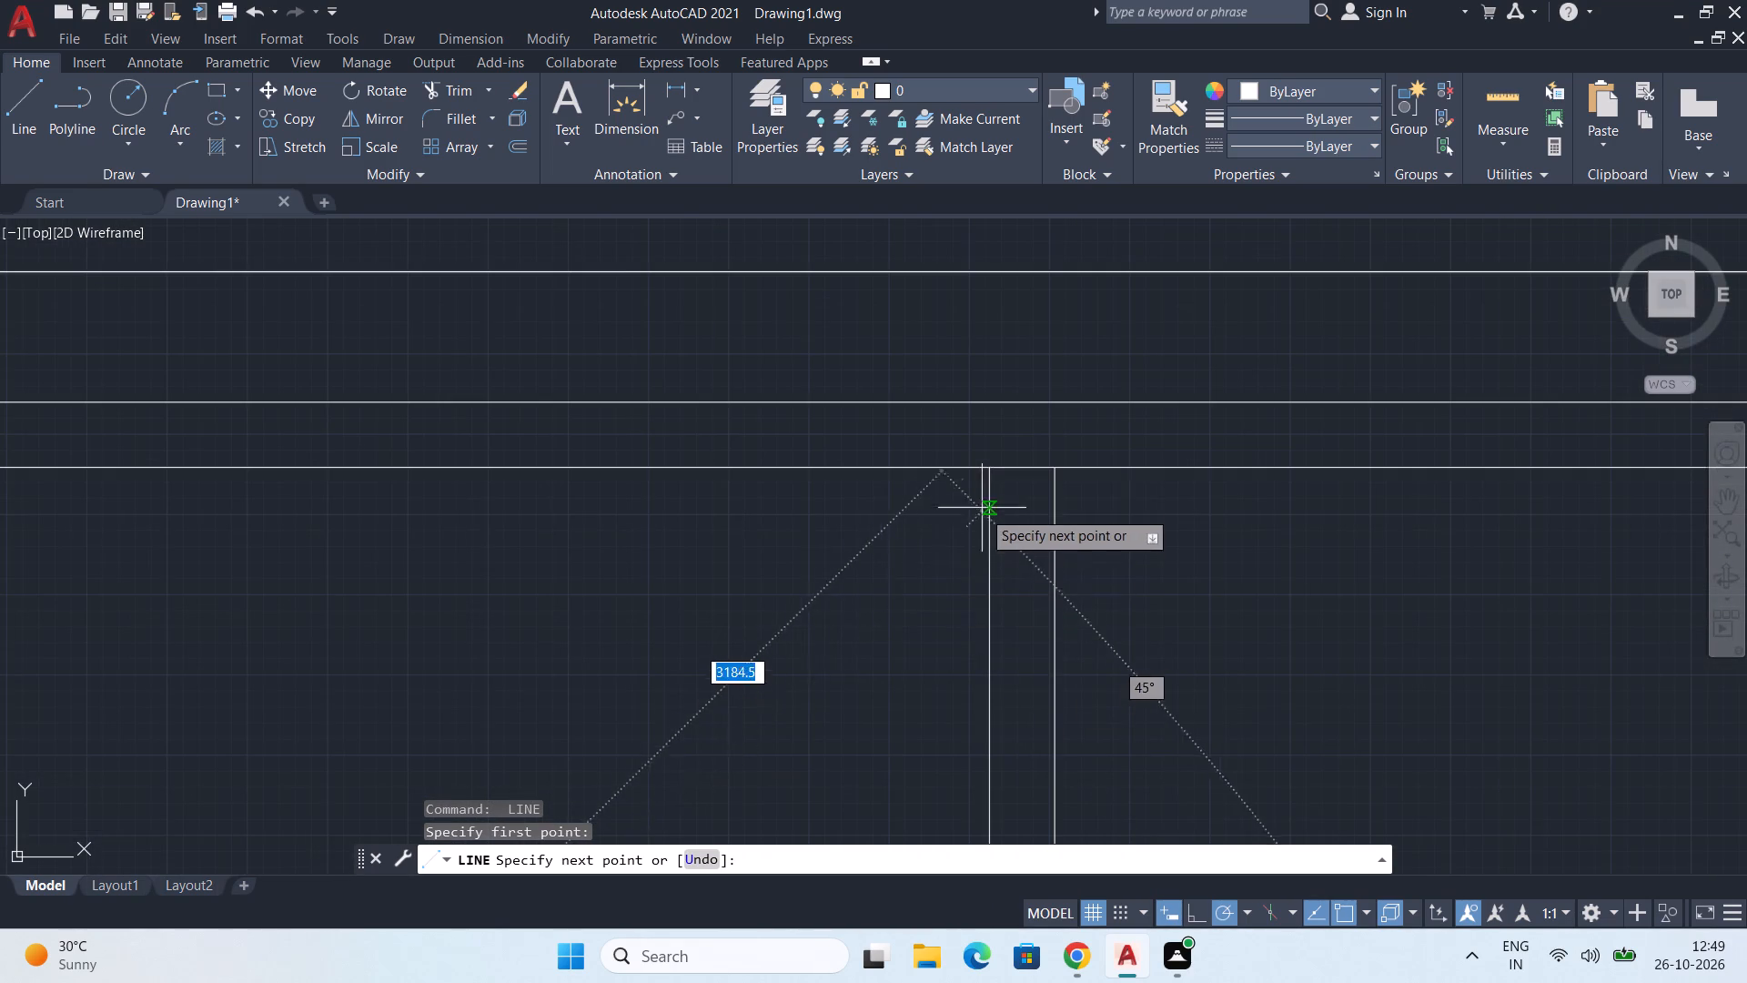
left_click(991, 473)
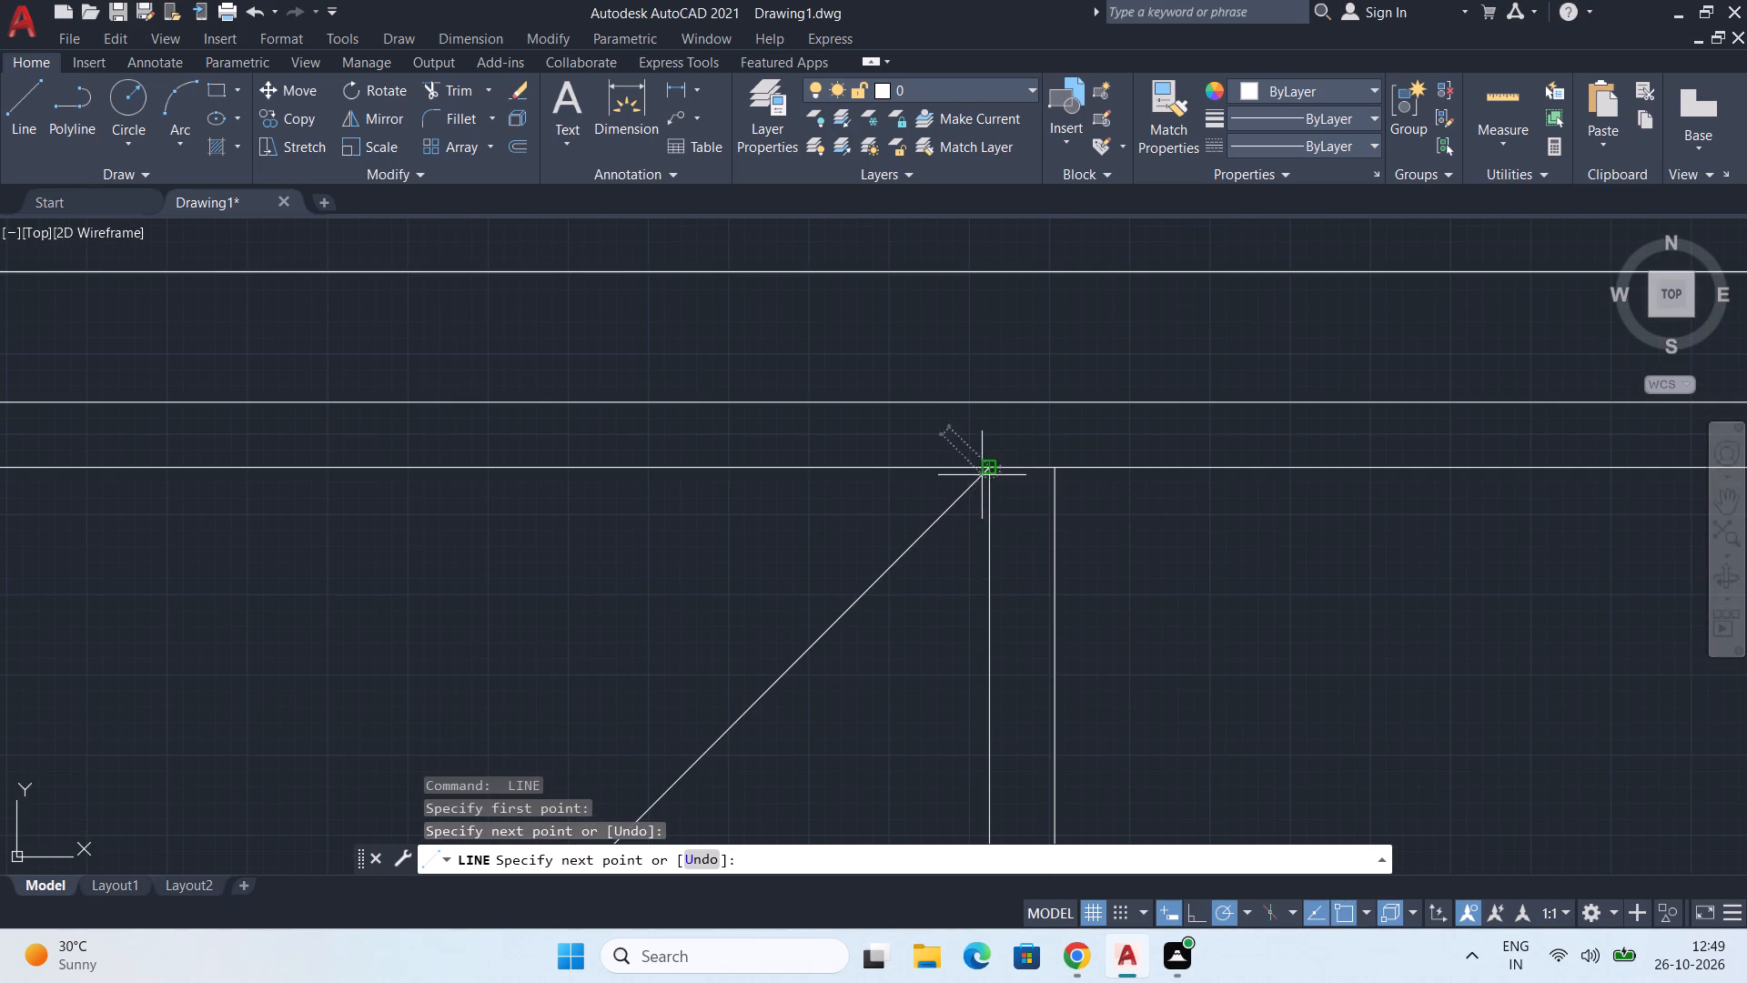
key("Escape")
Draw a diagonal line across the eighth frame's right pane, from its top-left corner at the mullion to its bottom-right inner corner.
scroll(979, 492, "down", 3)
middle_click_drag(1173, 576, 983, 462)
key("space")
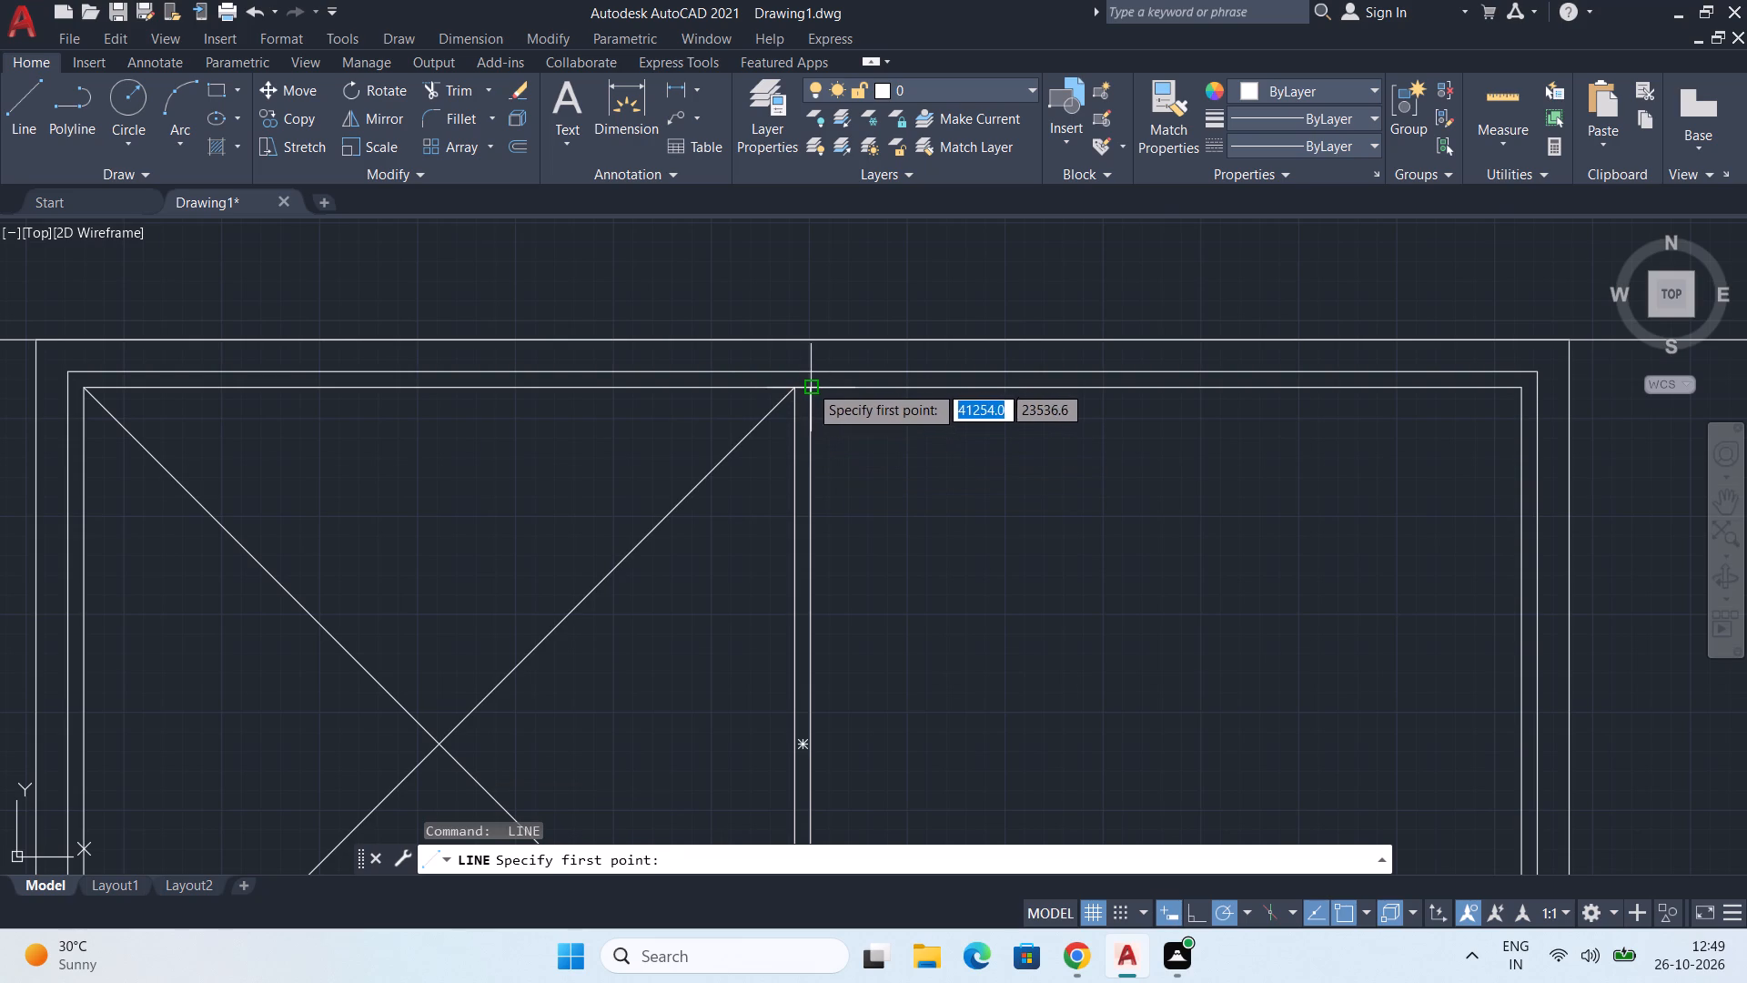
left_click(813, 393)
scroll(984, 534, "down", 2)
middle_click_drag(1155, 680, 876, 519)
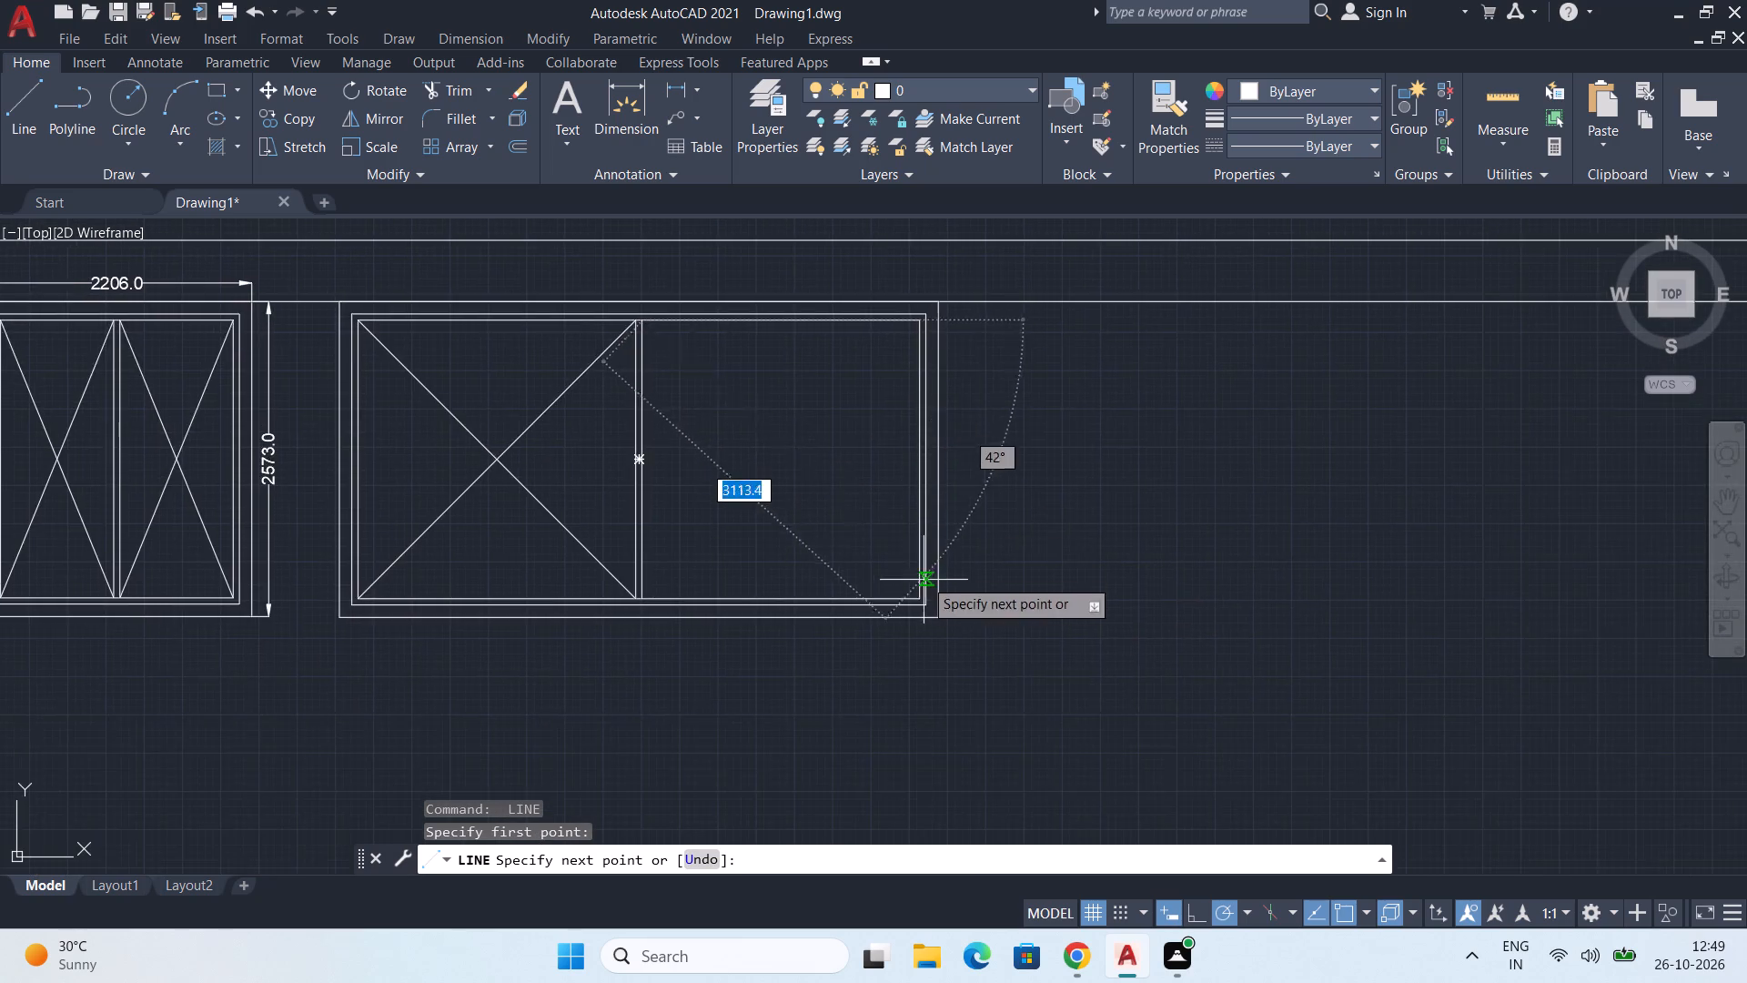
scroll(915, 584, "up", 5)
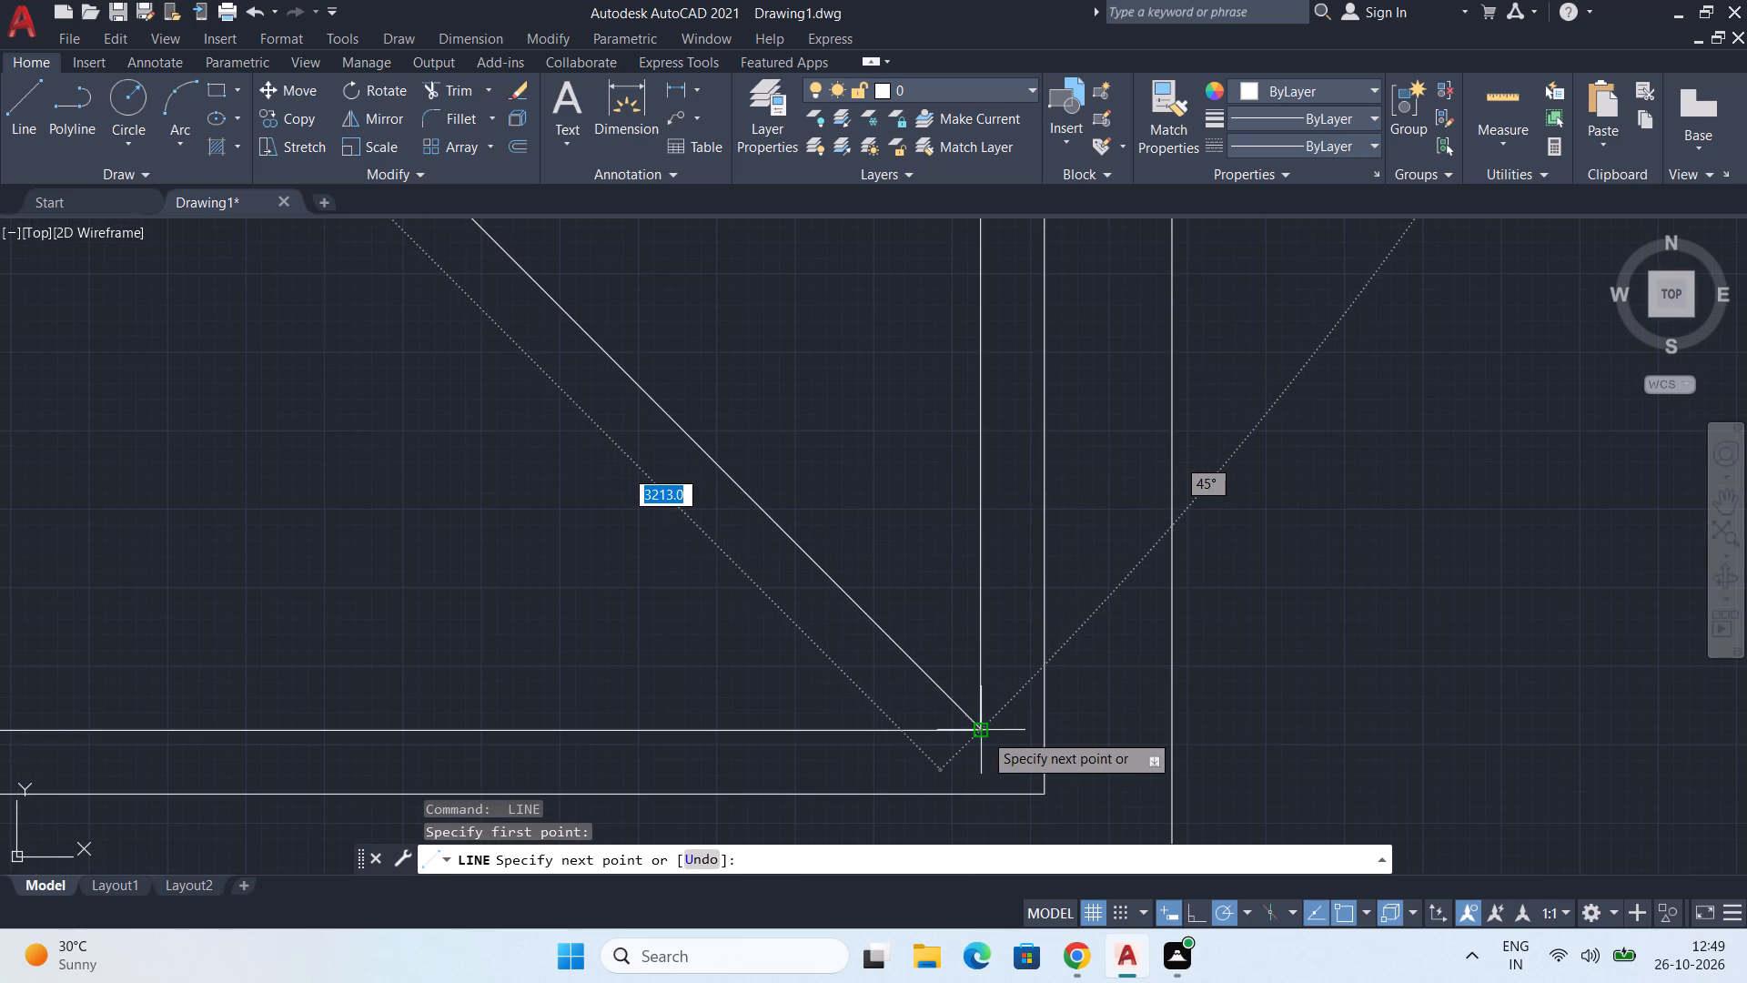
left_click(984, 733)
key("Escape")
Draw the second diagonal across the eighth frame's right pane, from its bottom-left corner at the mullion to its top-right inner corner.
scroll(721, 657, "down", 3)
middle_click_drag(570, 686, 971, 615)
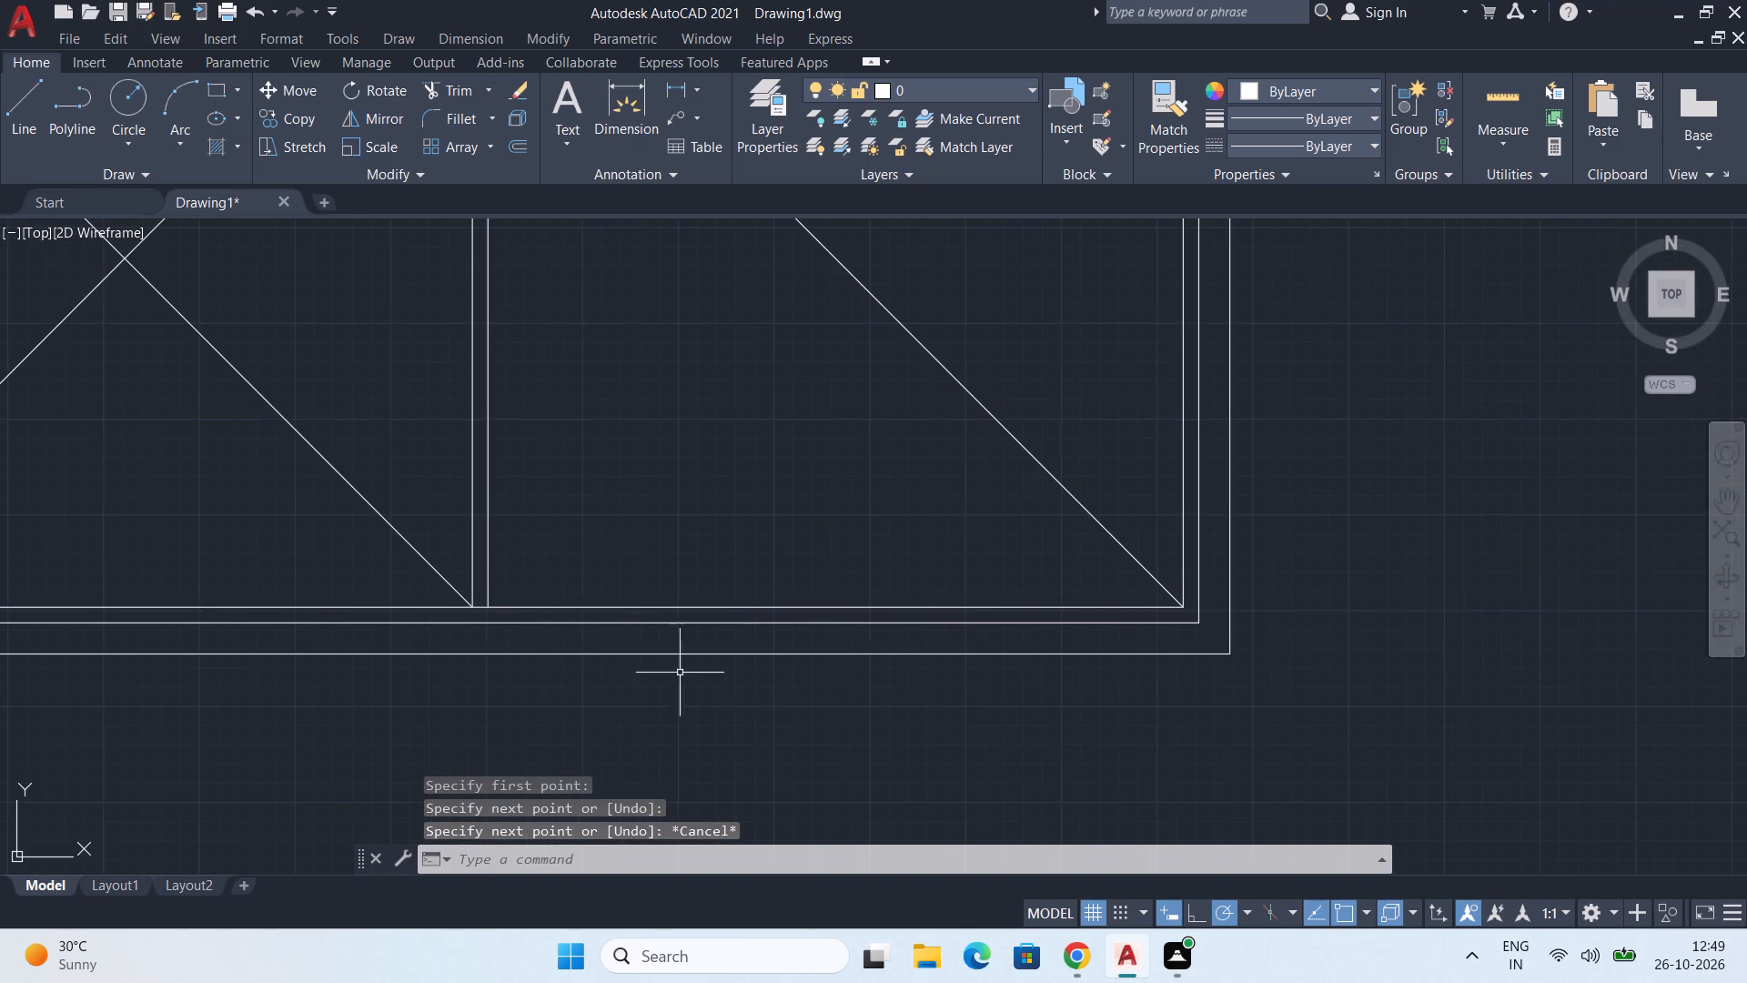
key("space")
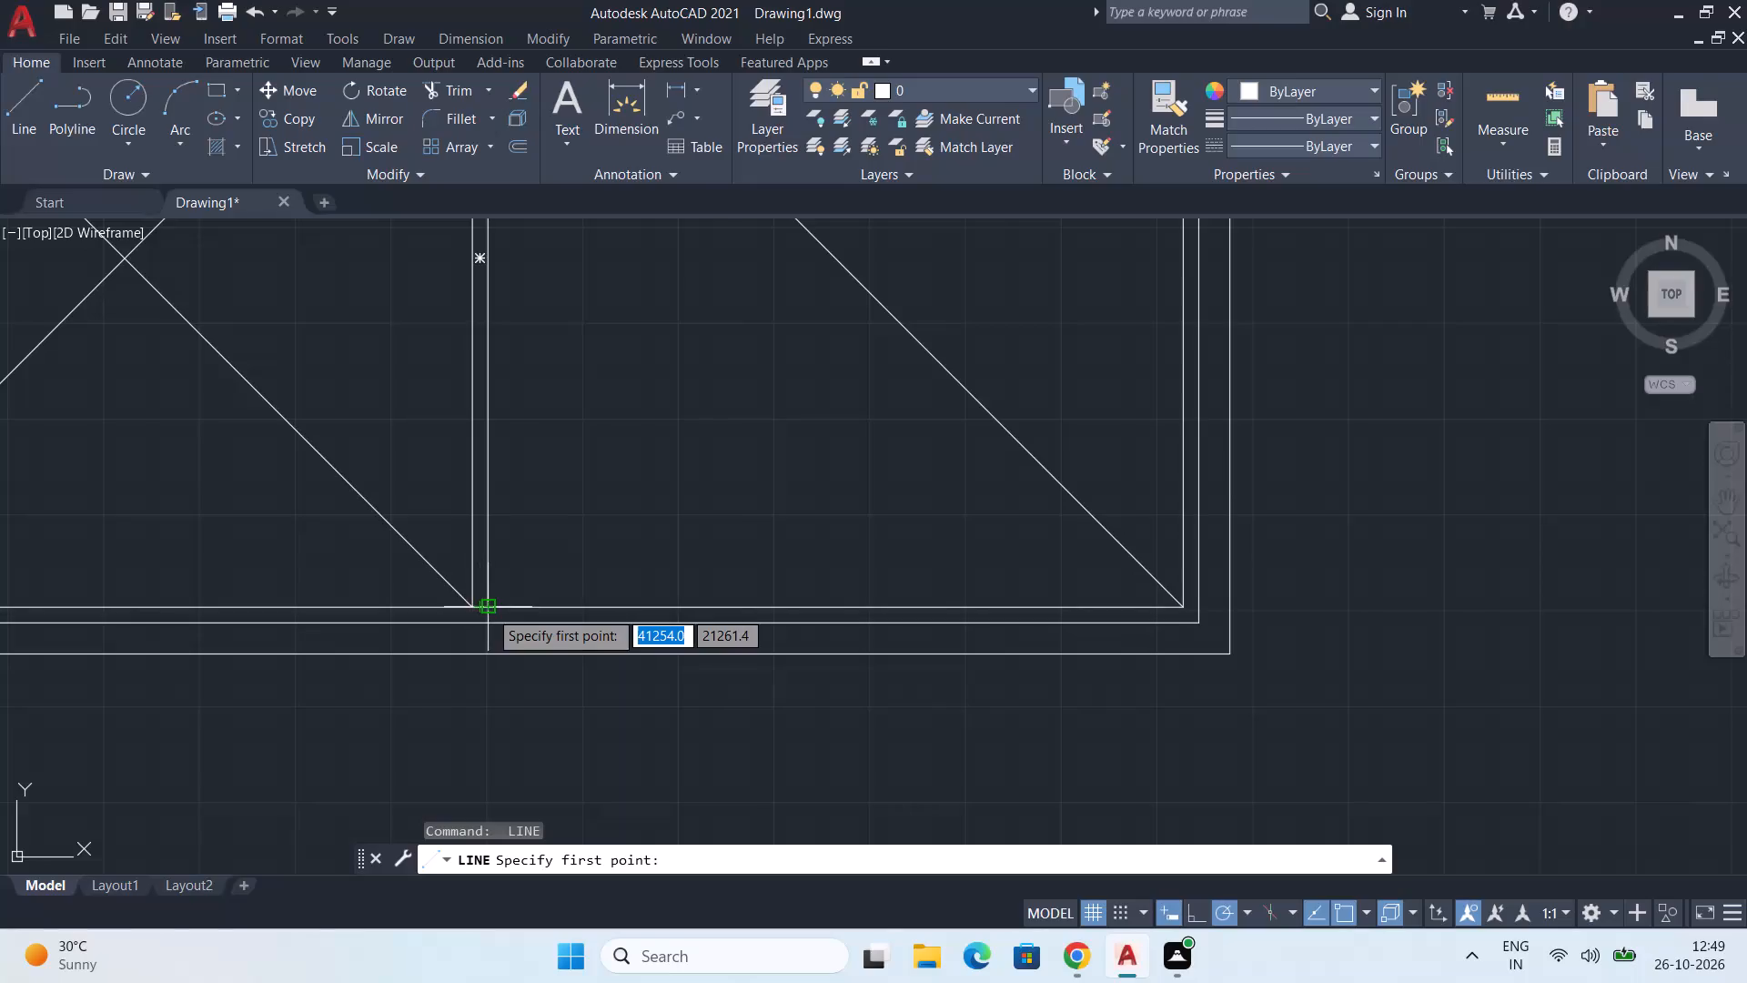
left_click(489, 610)
scroll(783, 372, "down", 3)
middle_click_drag(827, 346, 803, 556)
scroll(808, 519, "up", 3)
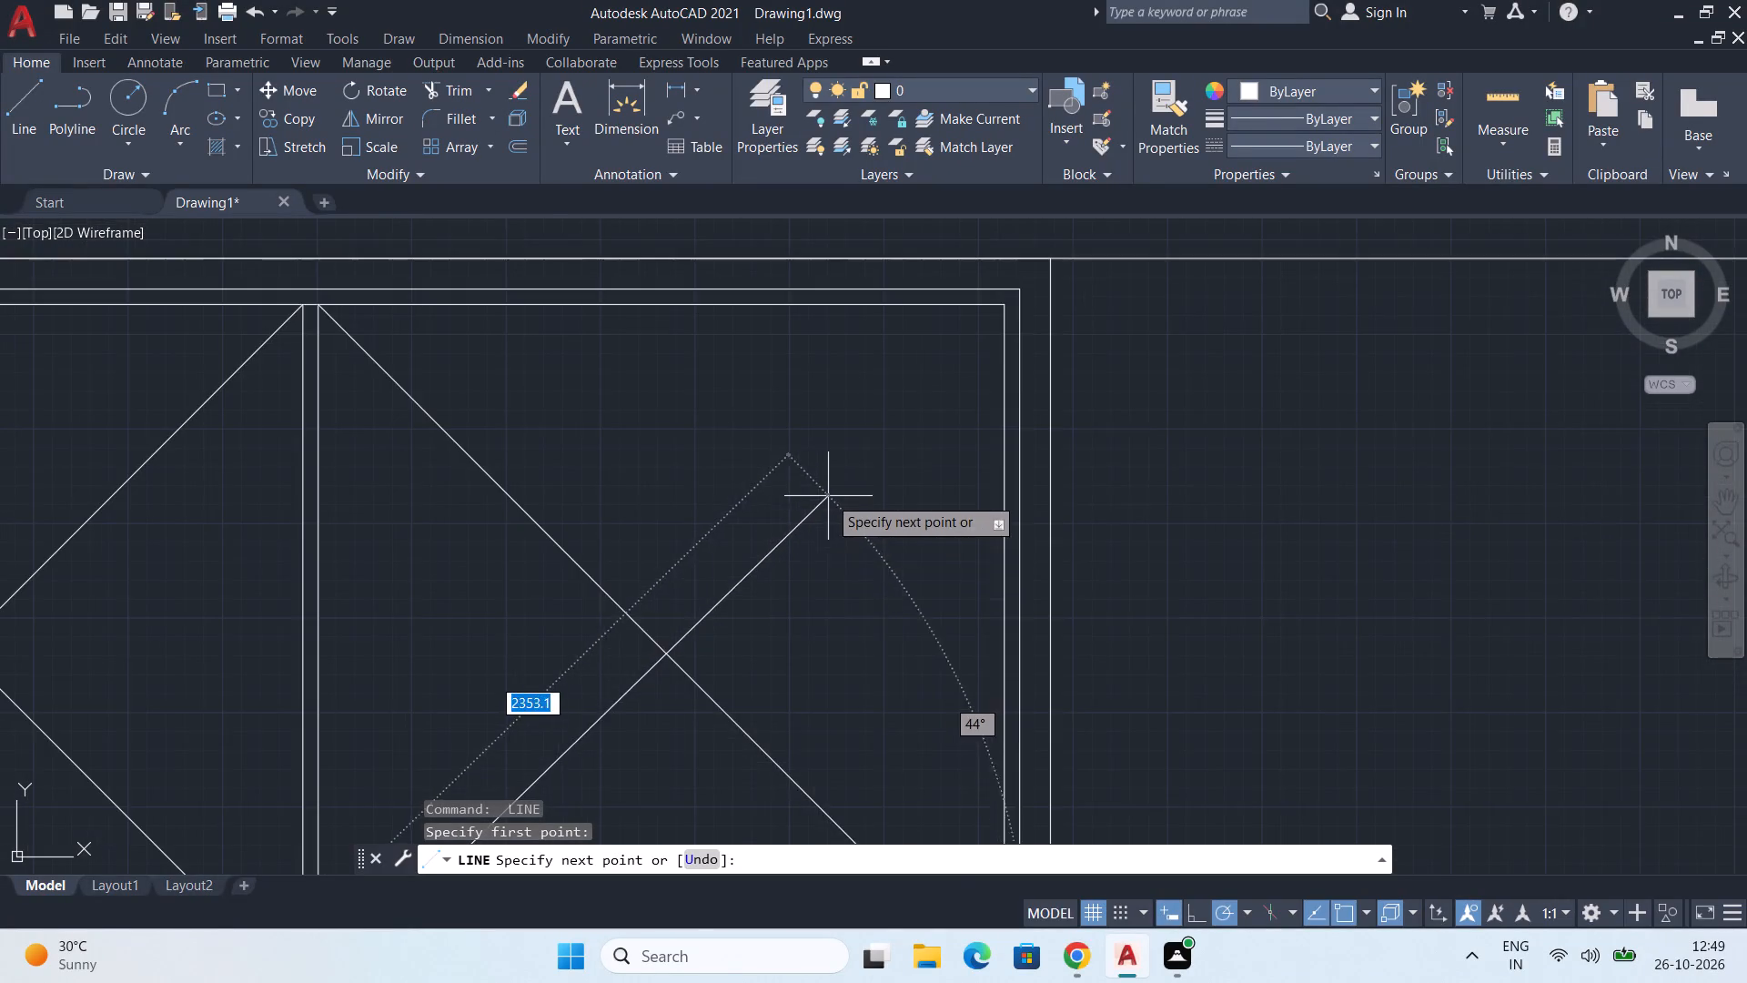
scroll(836, 467, "up", 1)
middle_click_drag(856, 462, 852, 637)
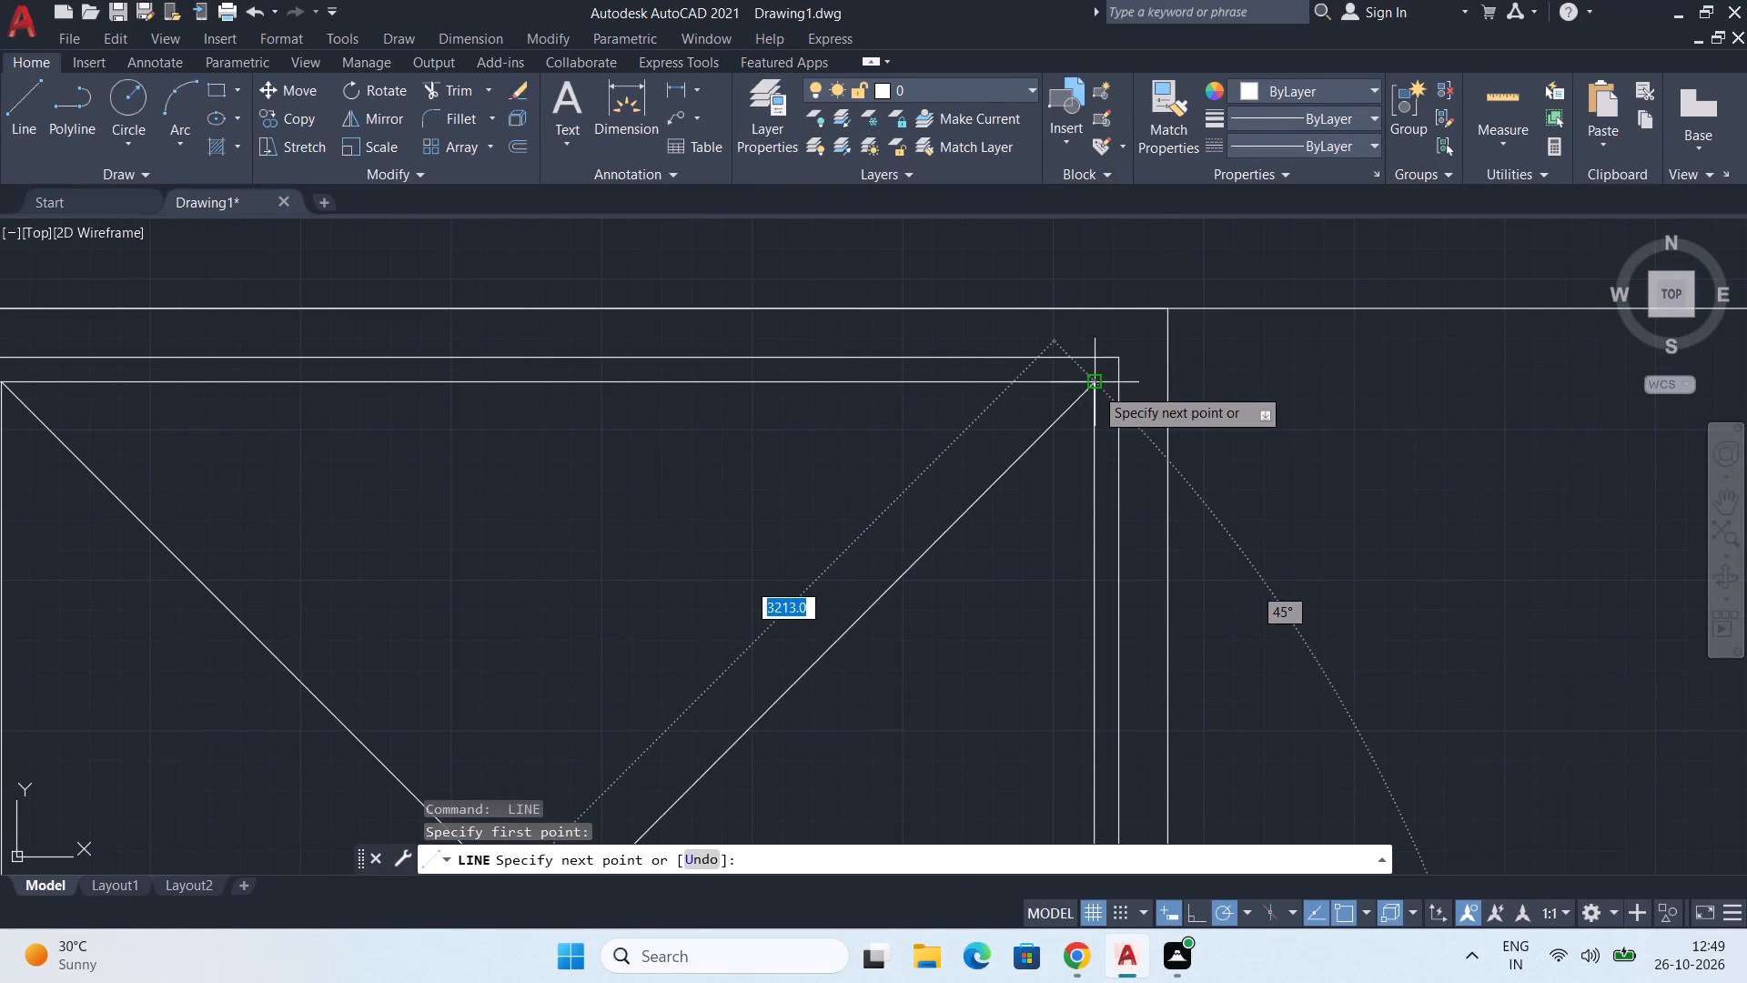
left_click(1088, 387)
key("Escape")
Start a linear dimension for the eighth framed rectangle.
scroll(1032, 459, "down", 4)
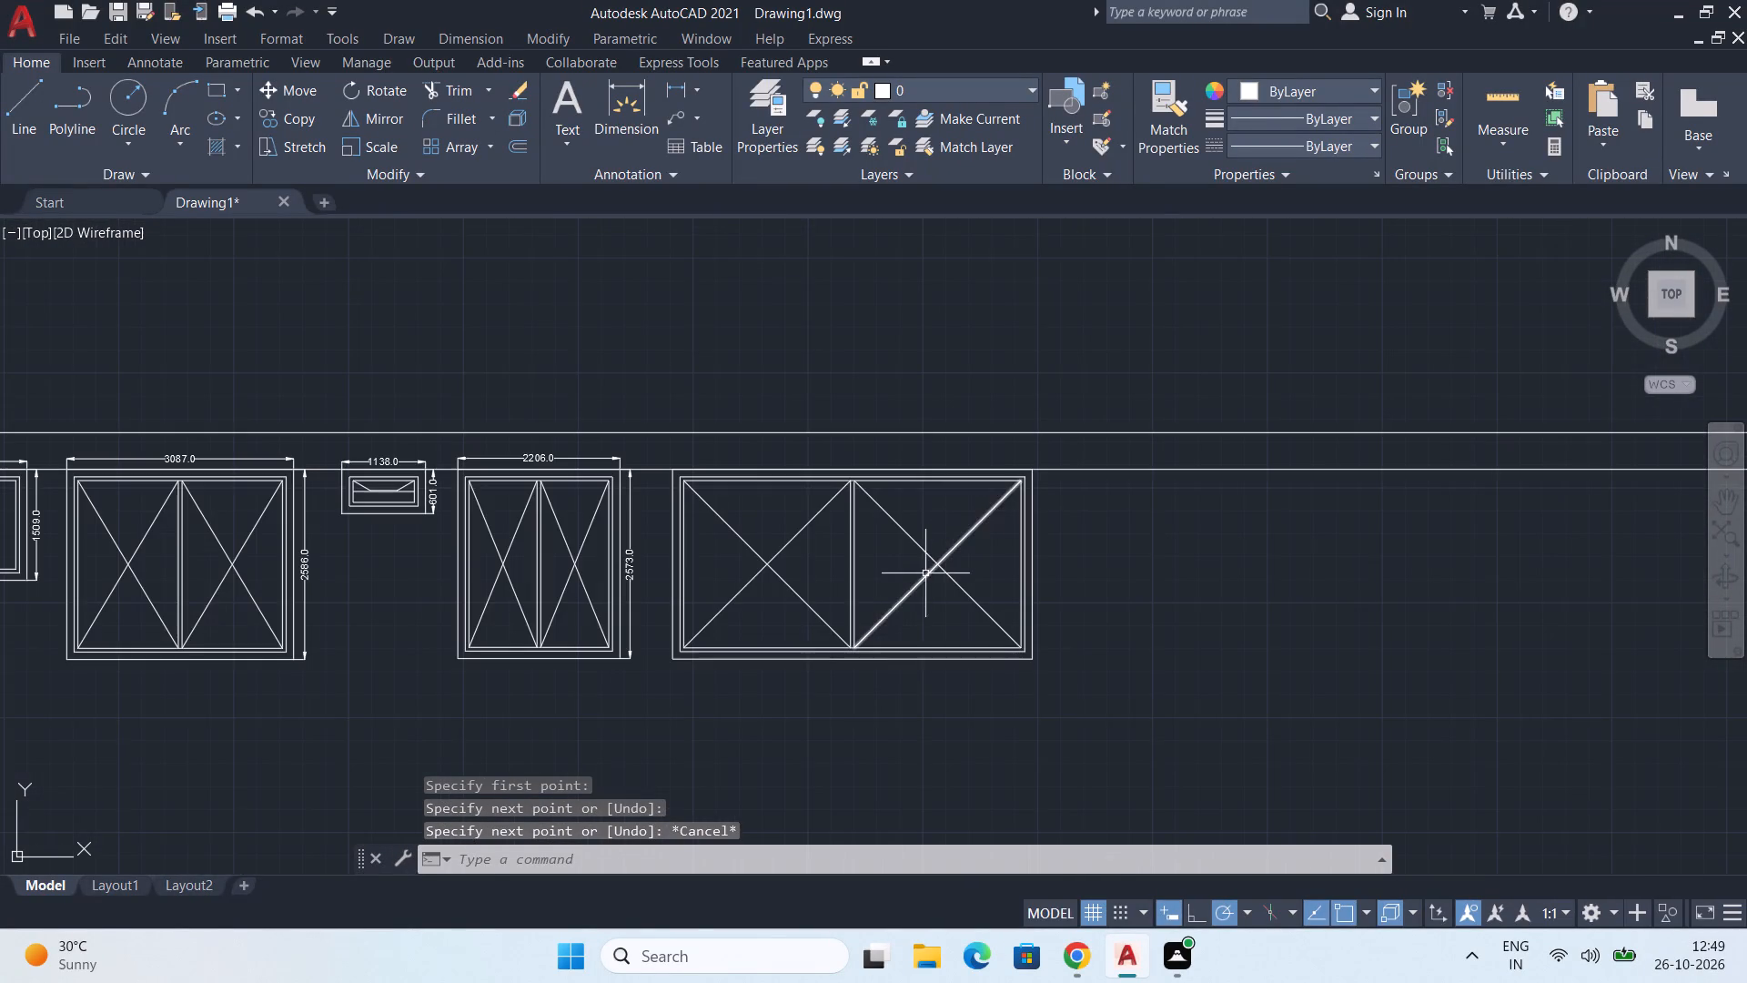
left_click(675, 78)
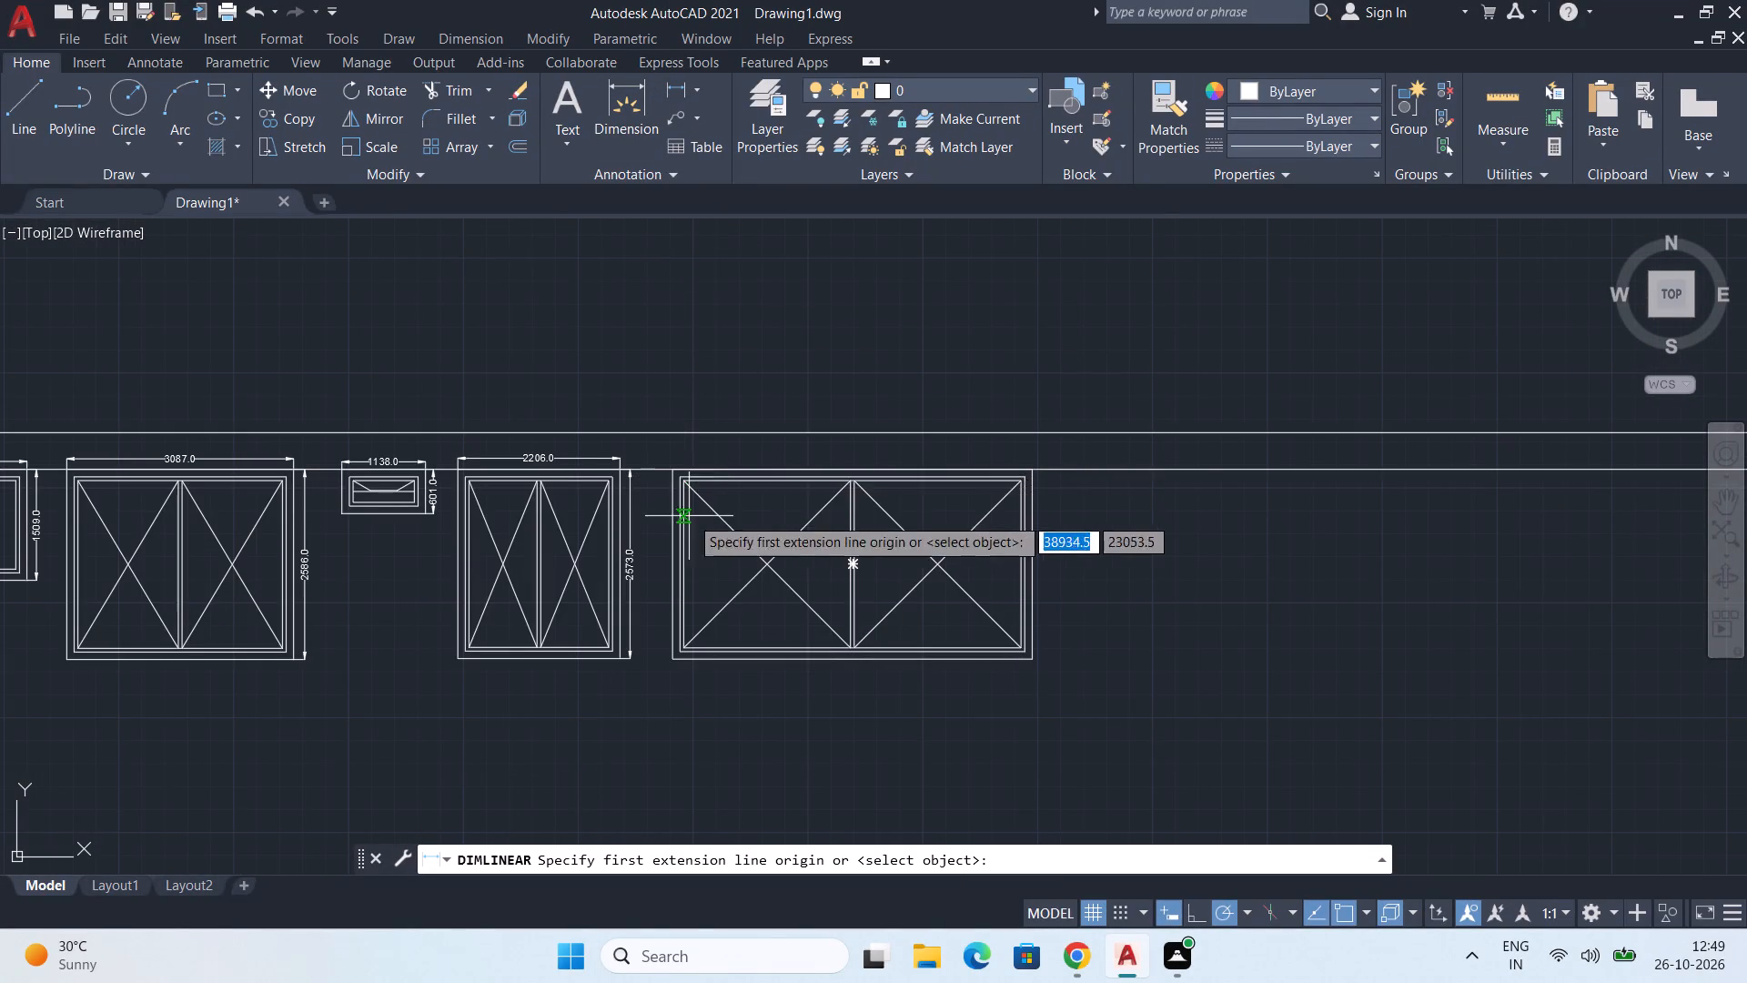
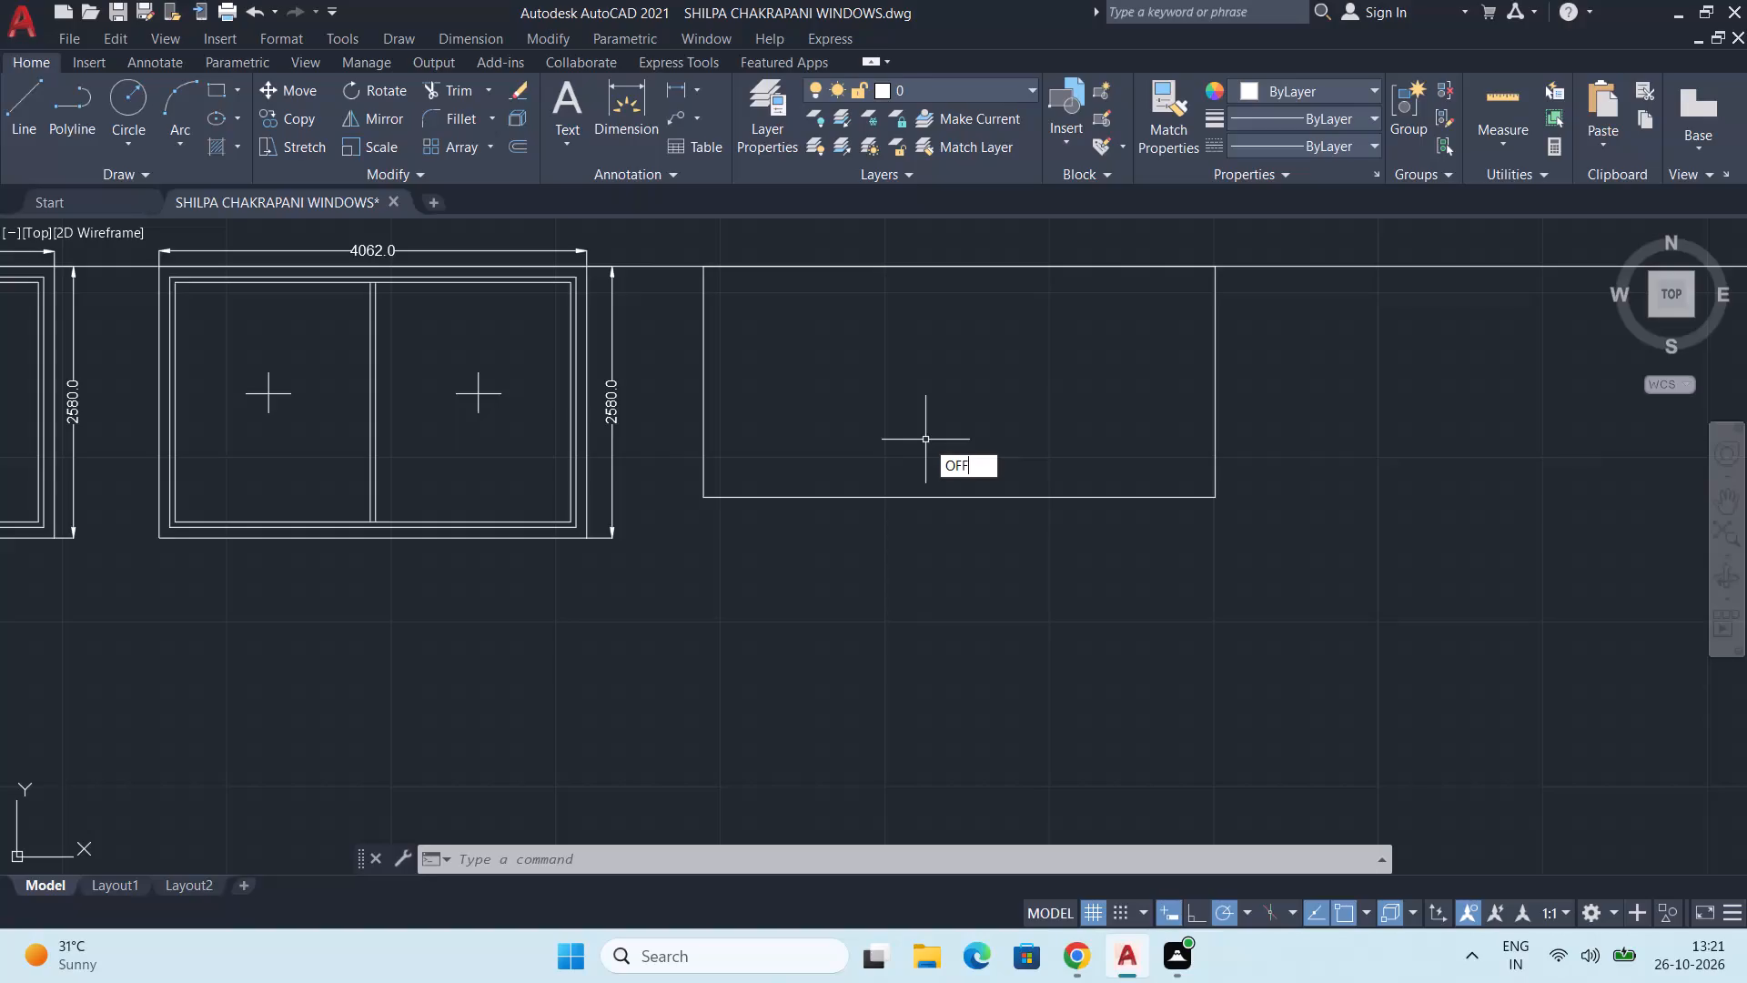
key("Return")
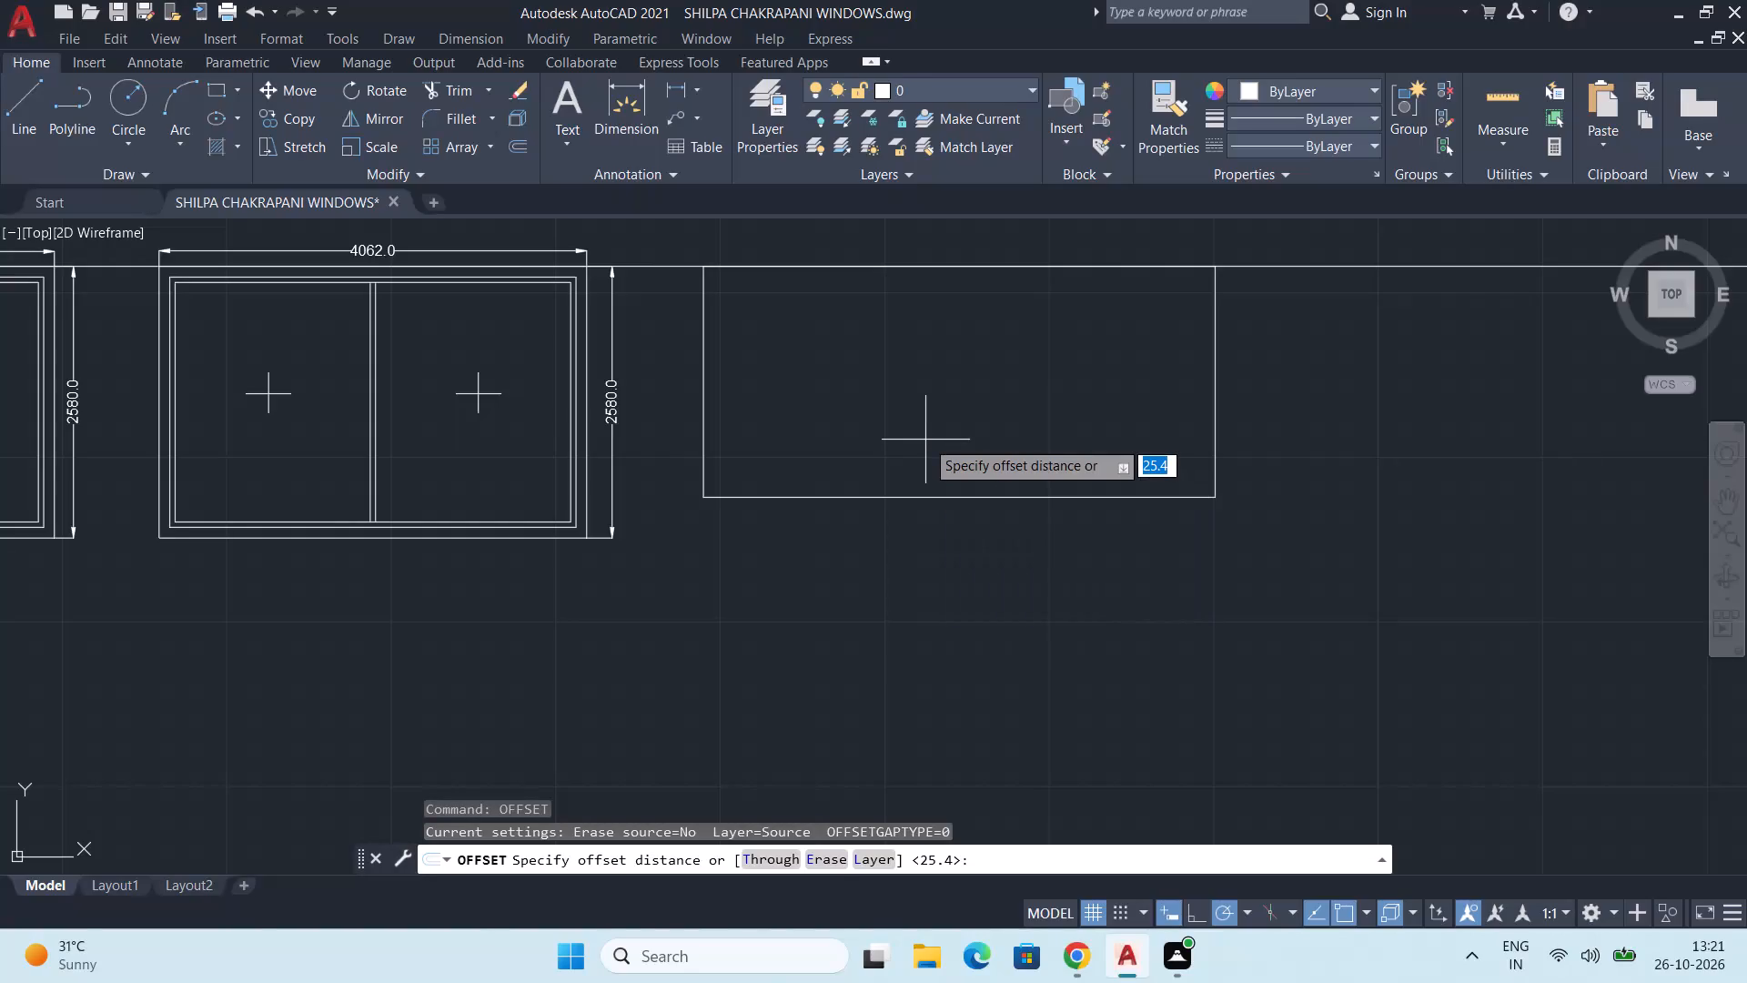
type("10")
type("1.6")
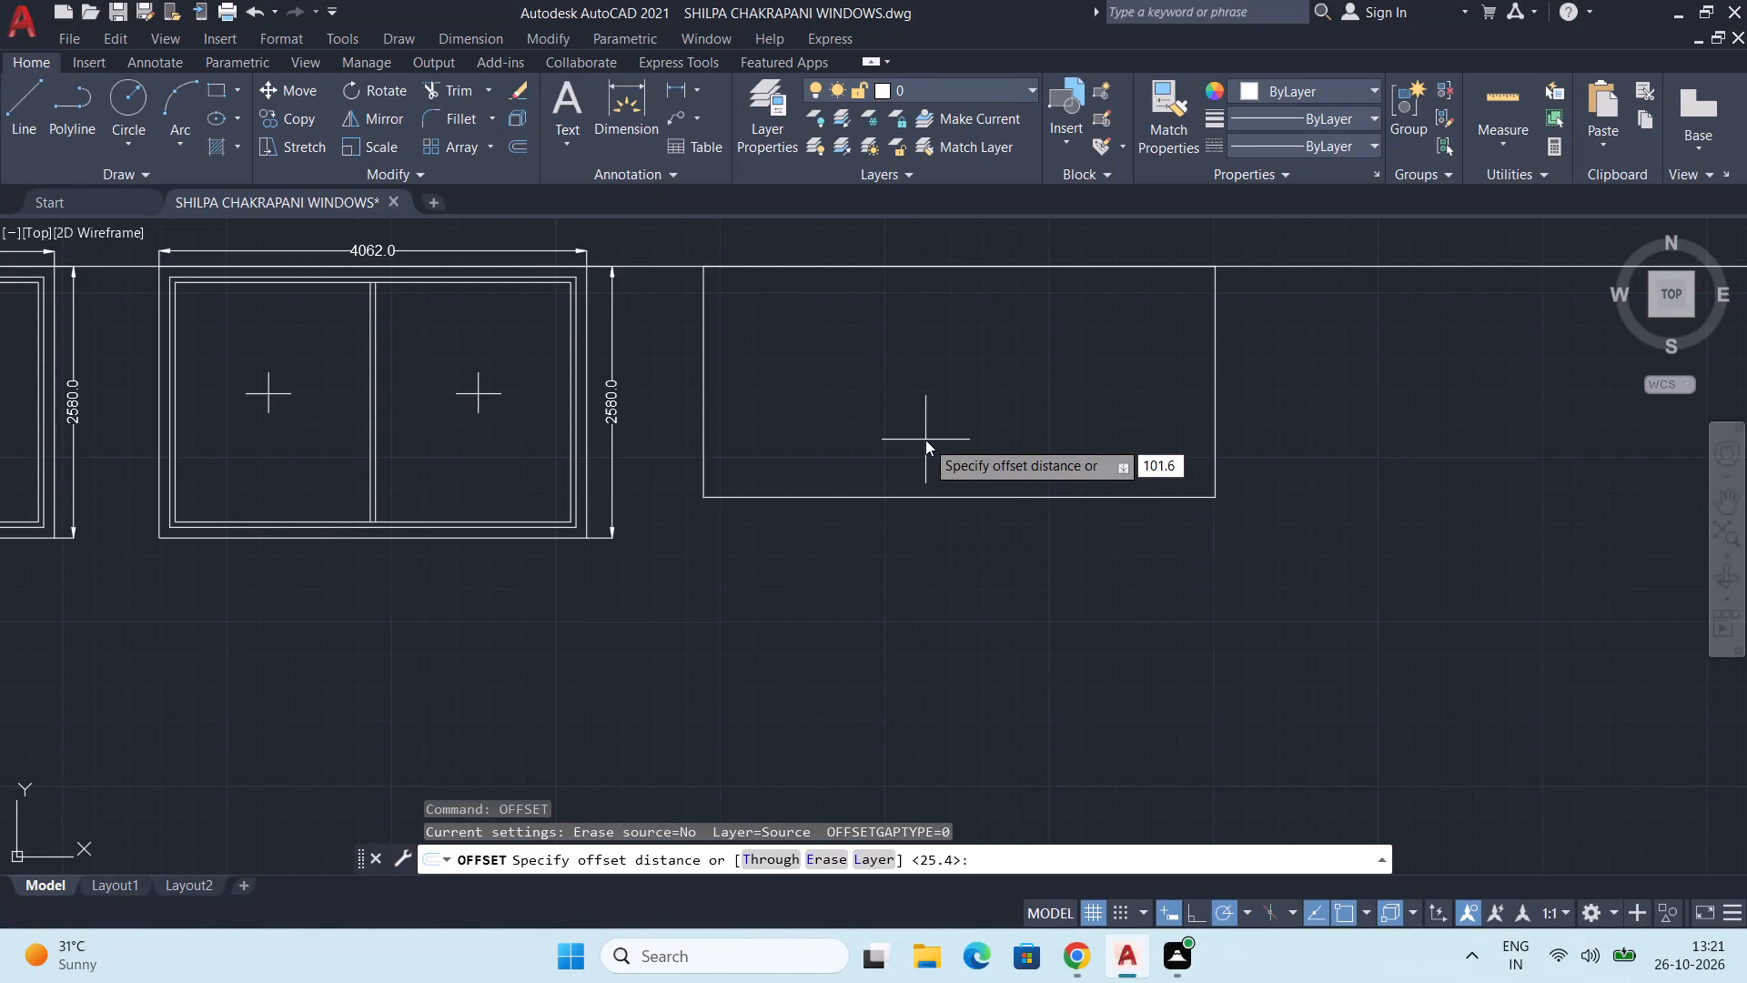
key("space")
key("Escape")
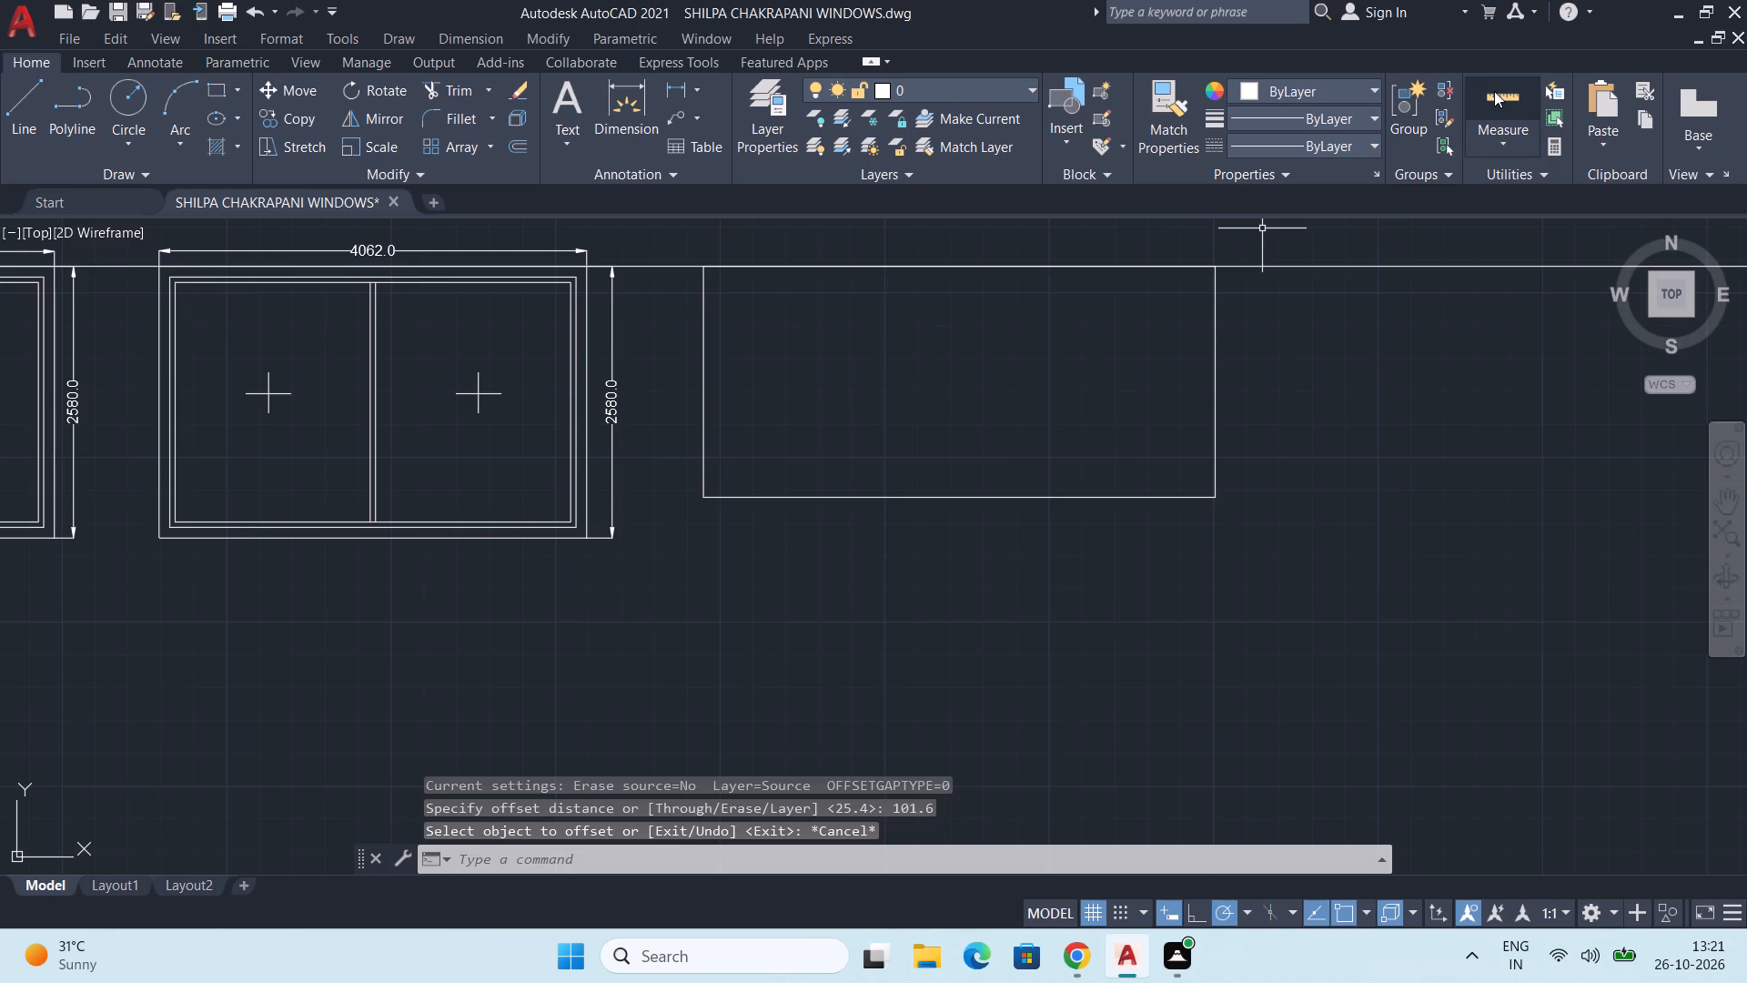
Measure the width and height of the plain rectangle beside the 4062 by 2580 frame.
left_click(1494, 91)
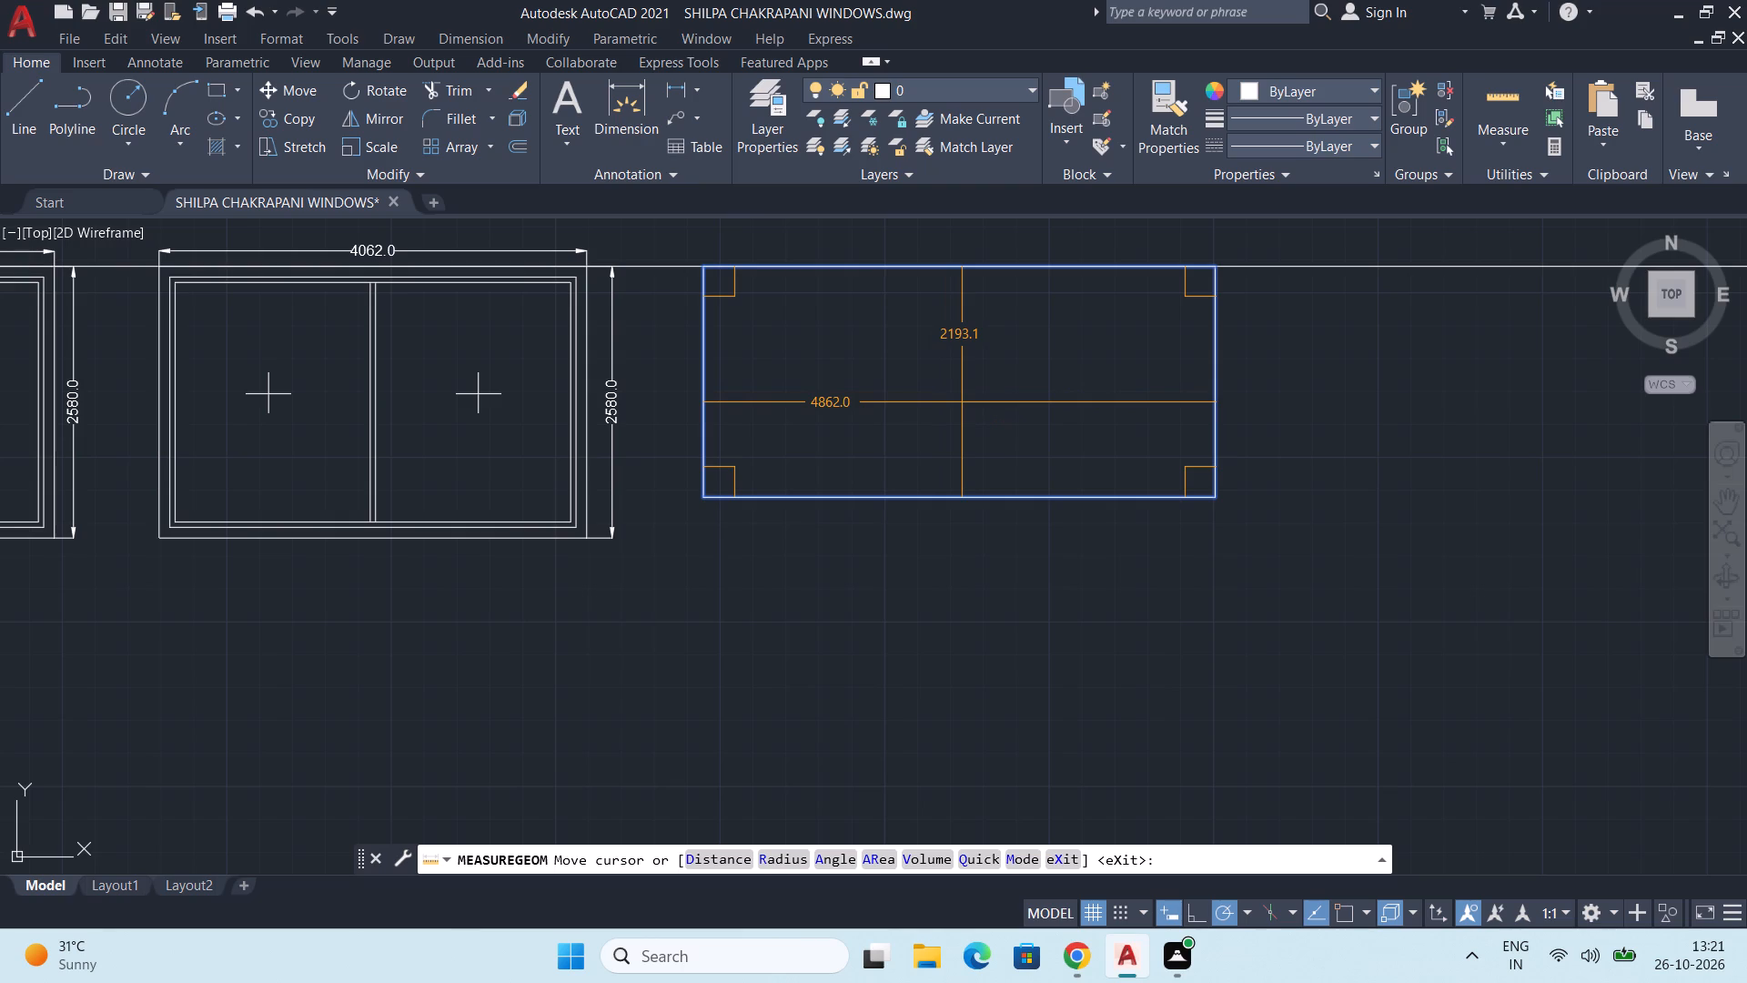
key("ctrl+z")
key("space")
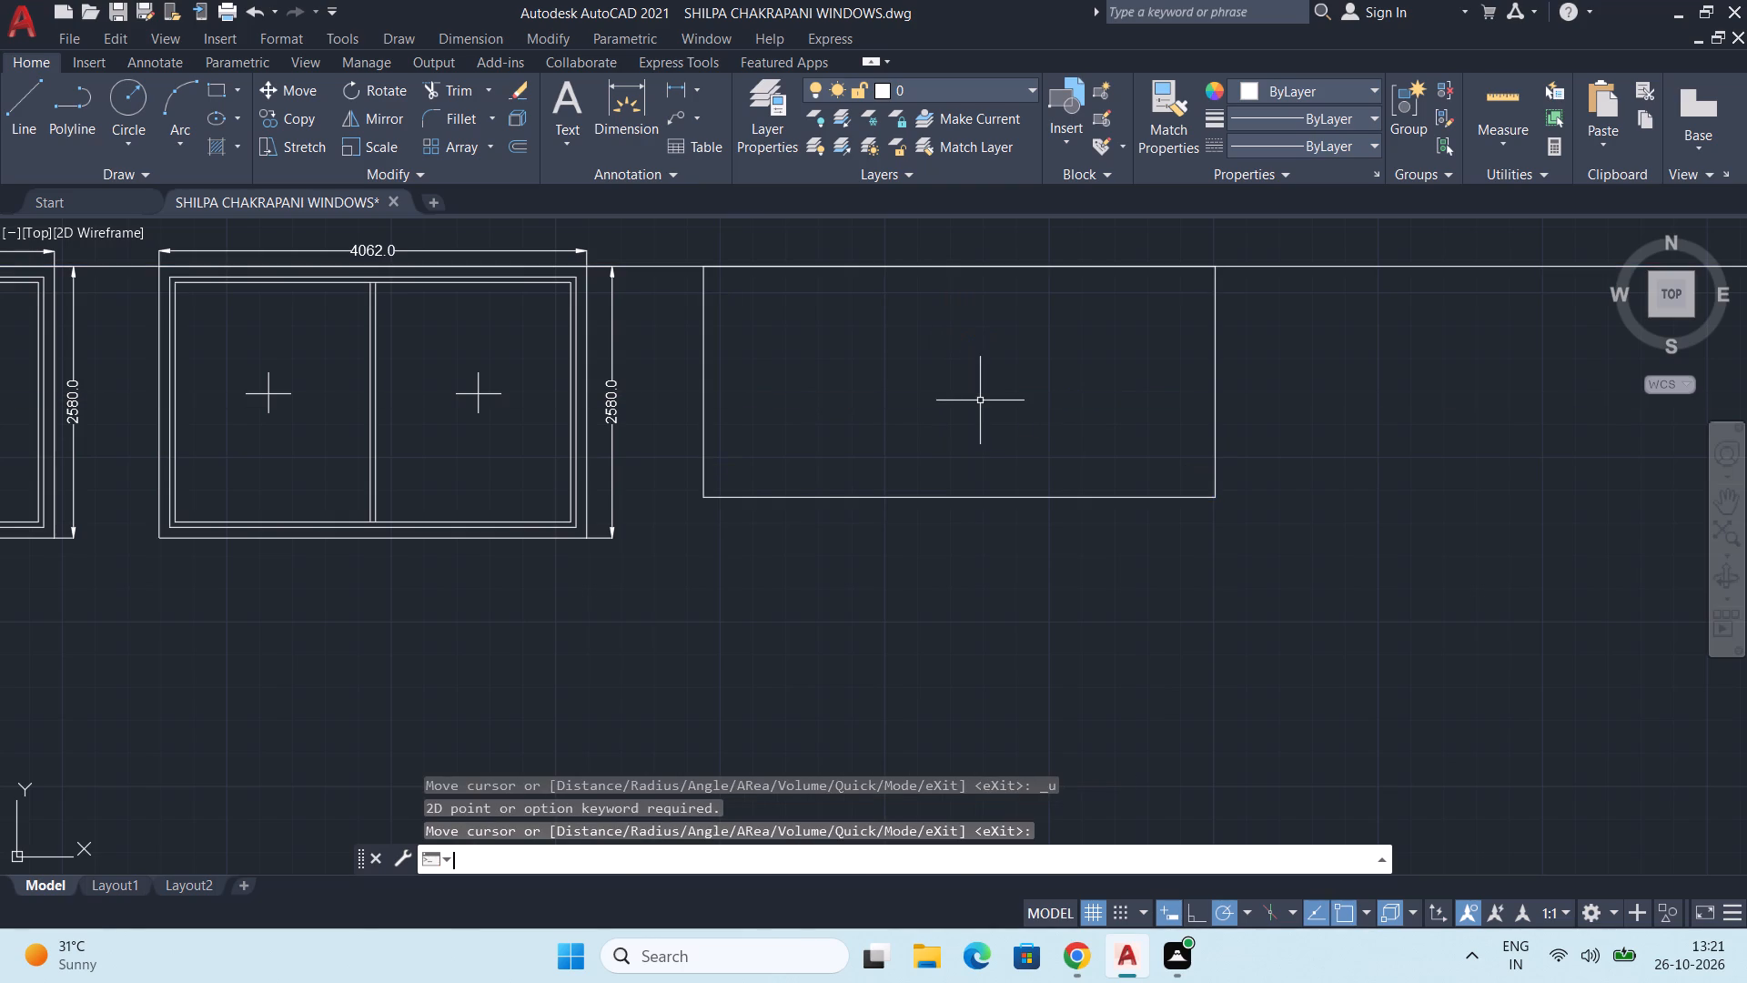
Undo back through the measurement and offset until the plain rectangle beside the 4062-wide frame is removed.
key("ctrl+z")
key("ctrl+z")
key("ctrl+z")
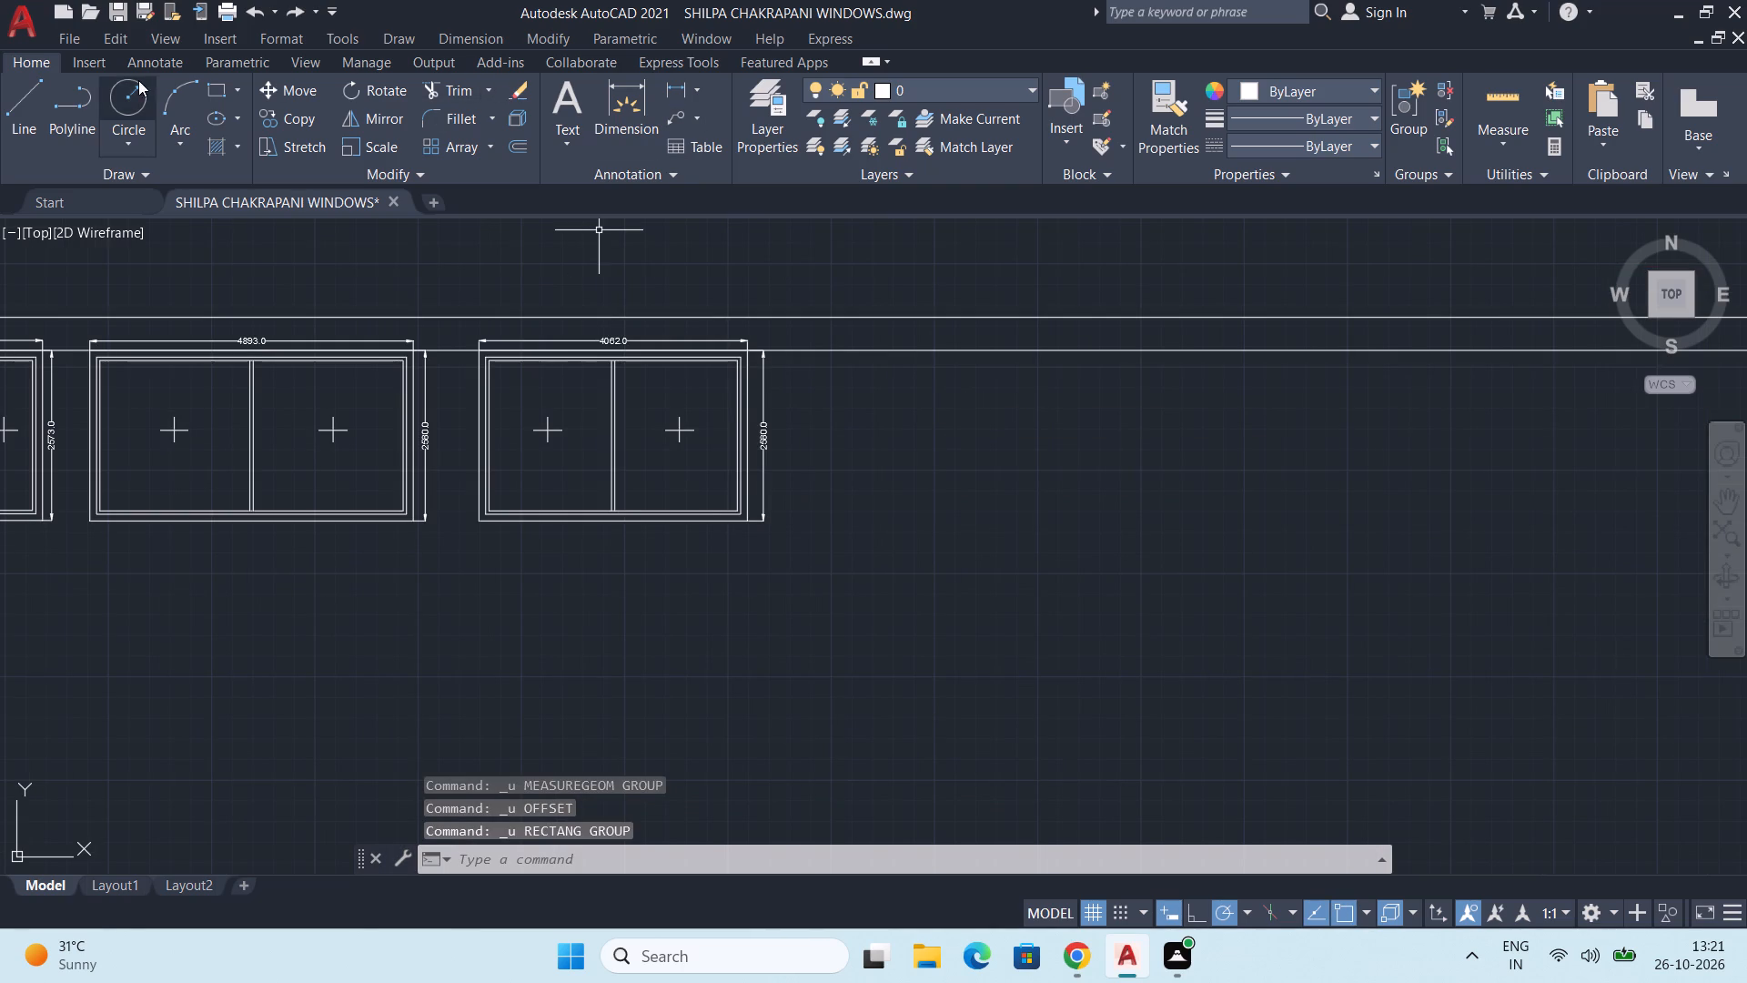
Draw a 4862 by 2589 rectangle hanging from the lower long line, to the right of the 4062-wide frame.
left_click(215, 90)
scroll(797, 392, "up", 1)
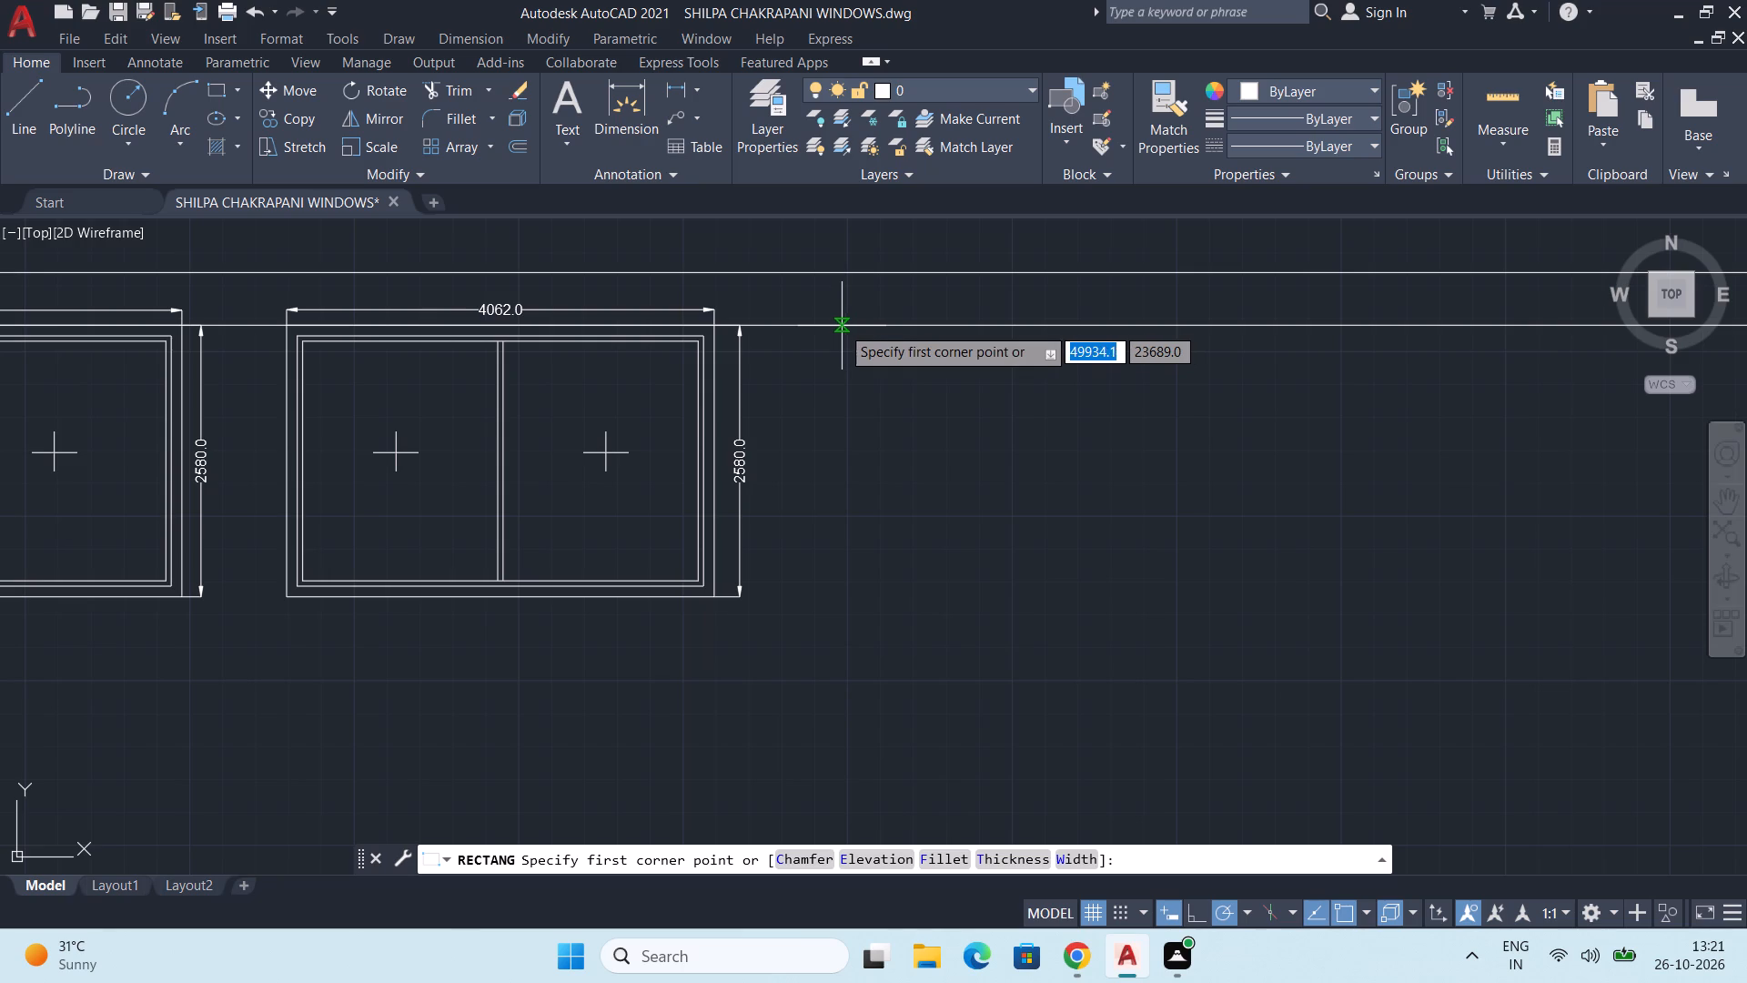
left_click(827, 326)
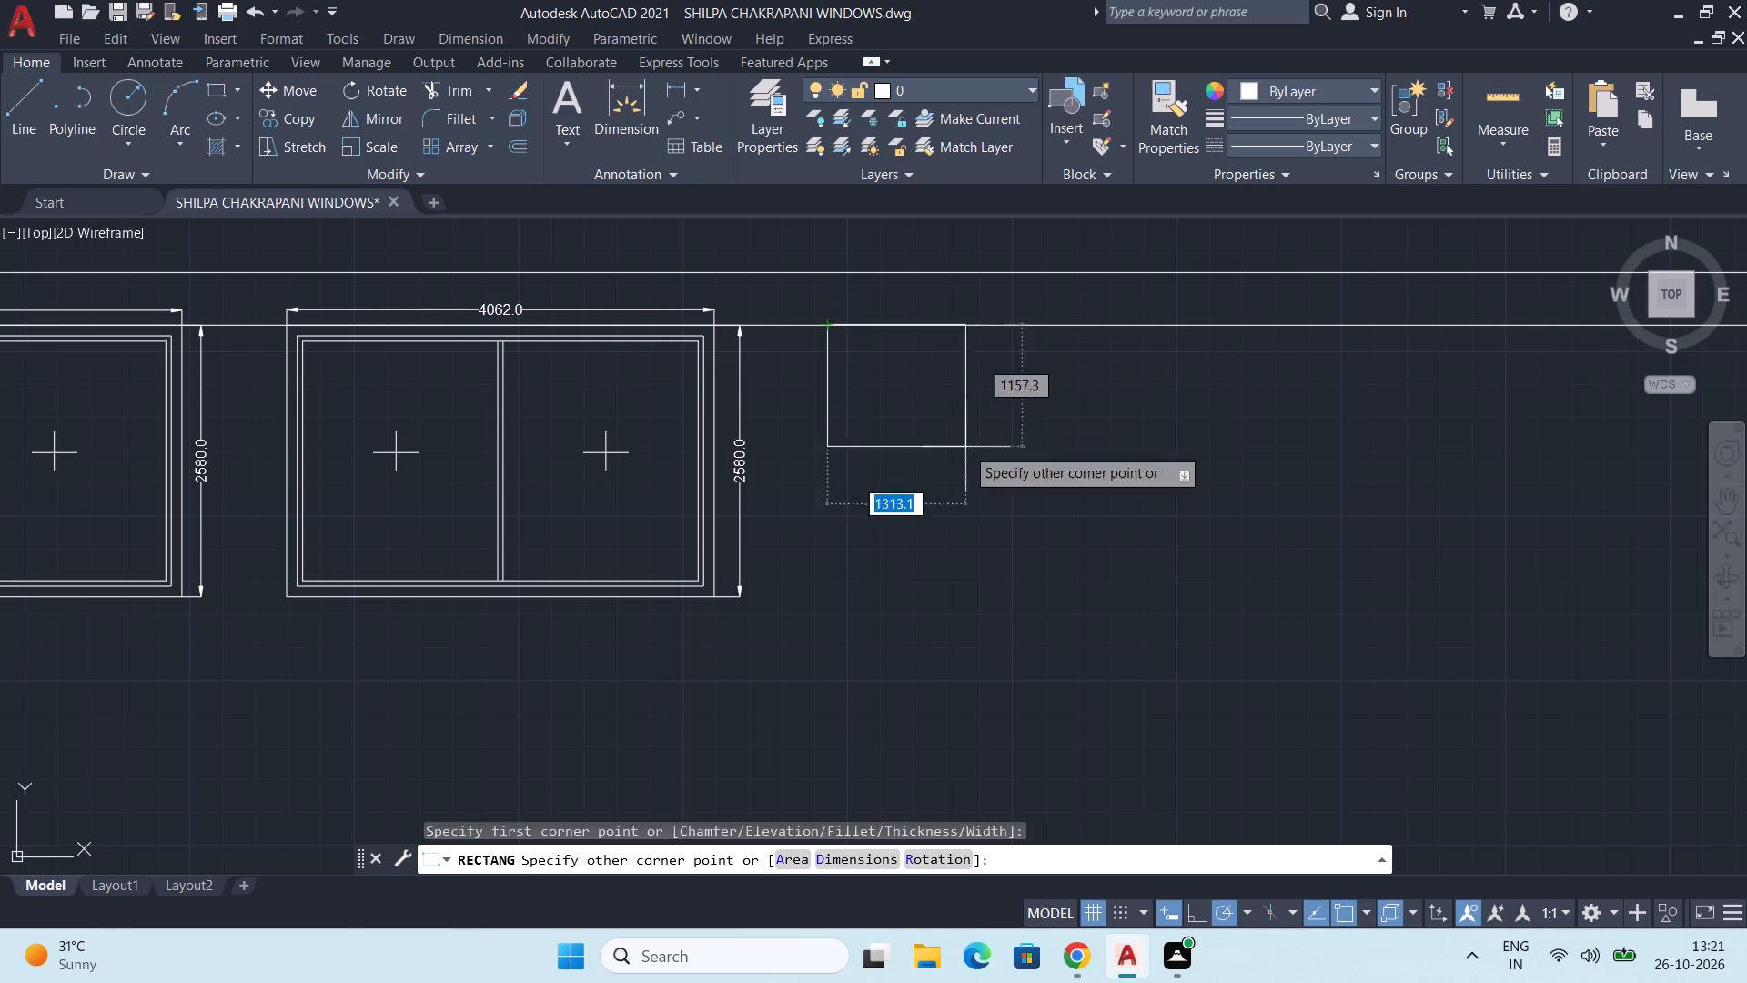
middle_click_drag(1164, 558, 1146, 522)
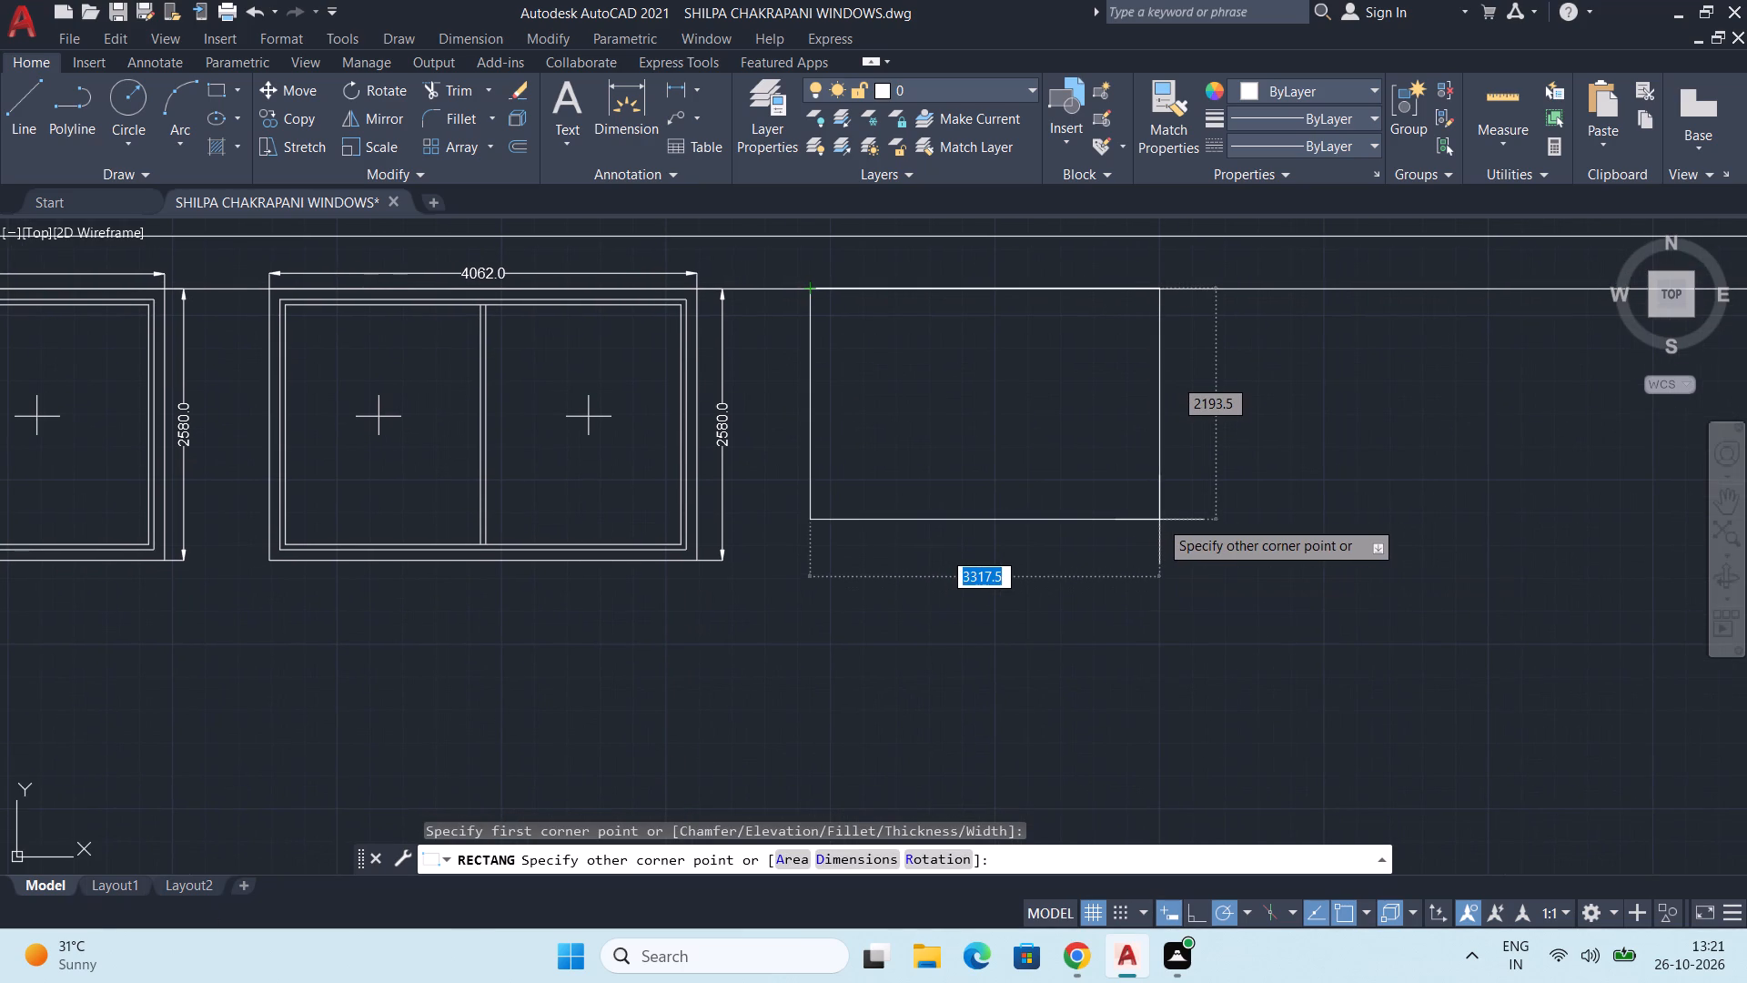
type("4862")
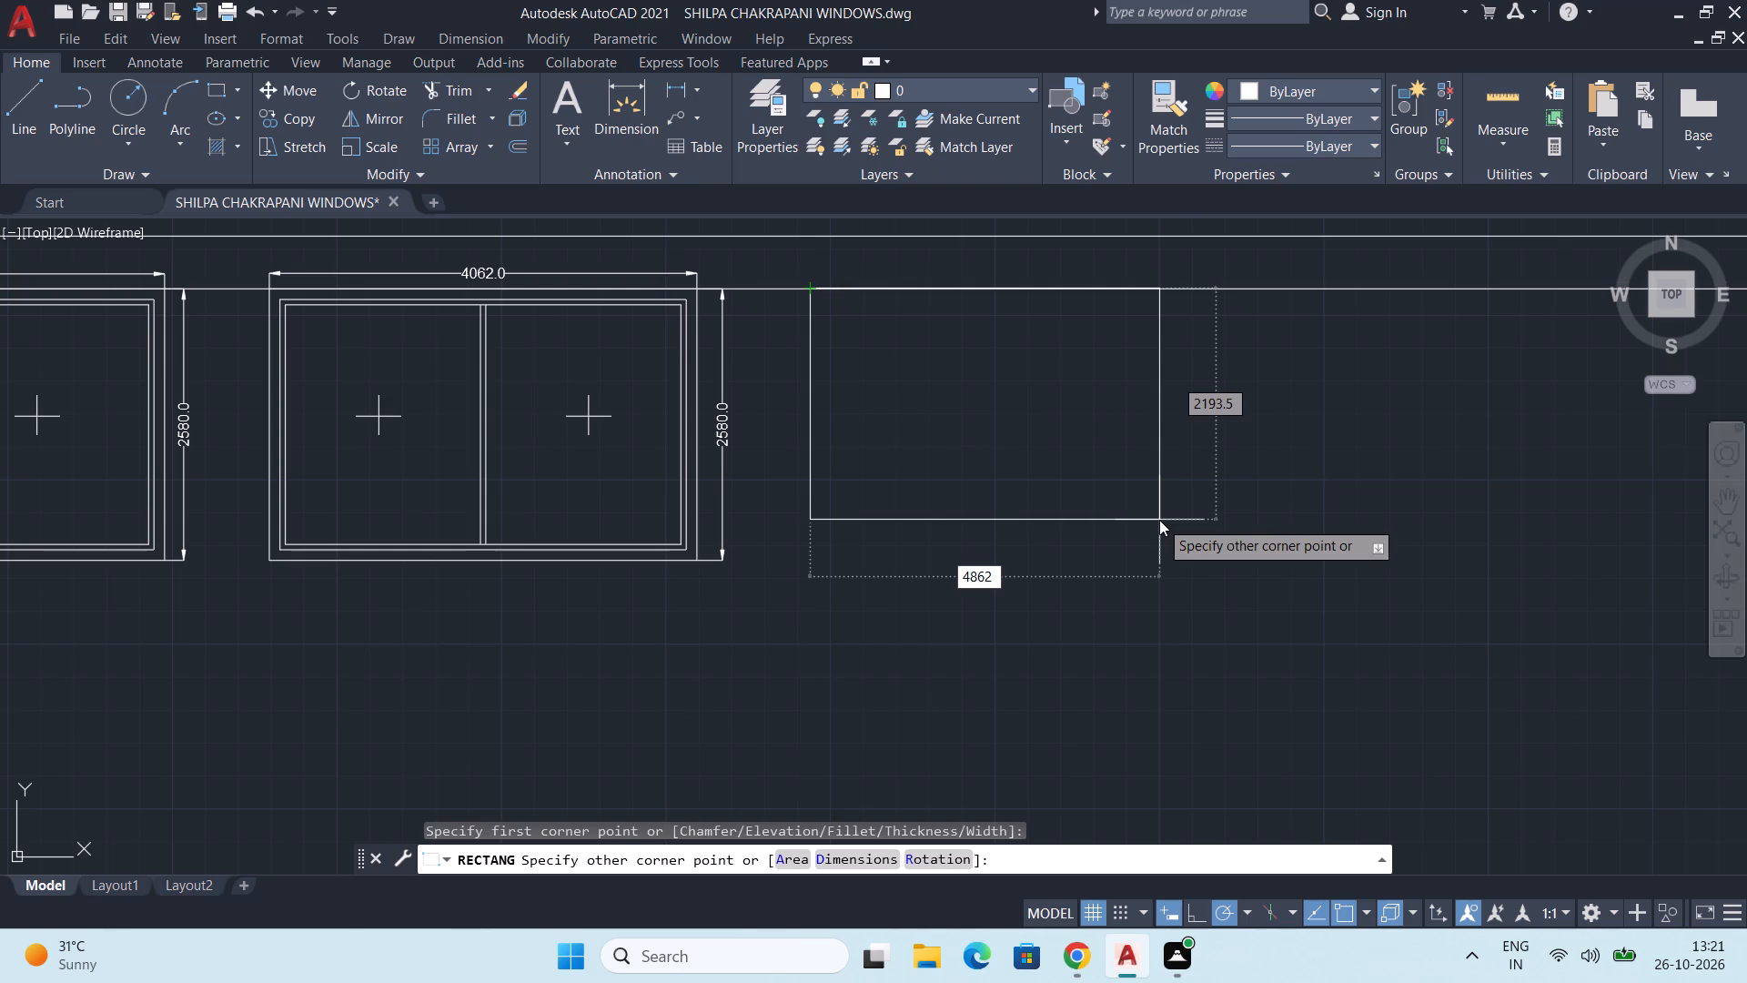
key("Tab")
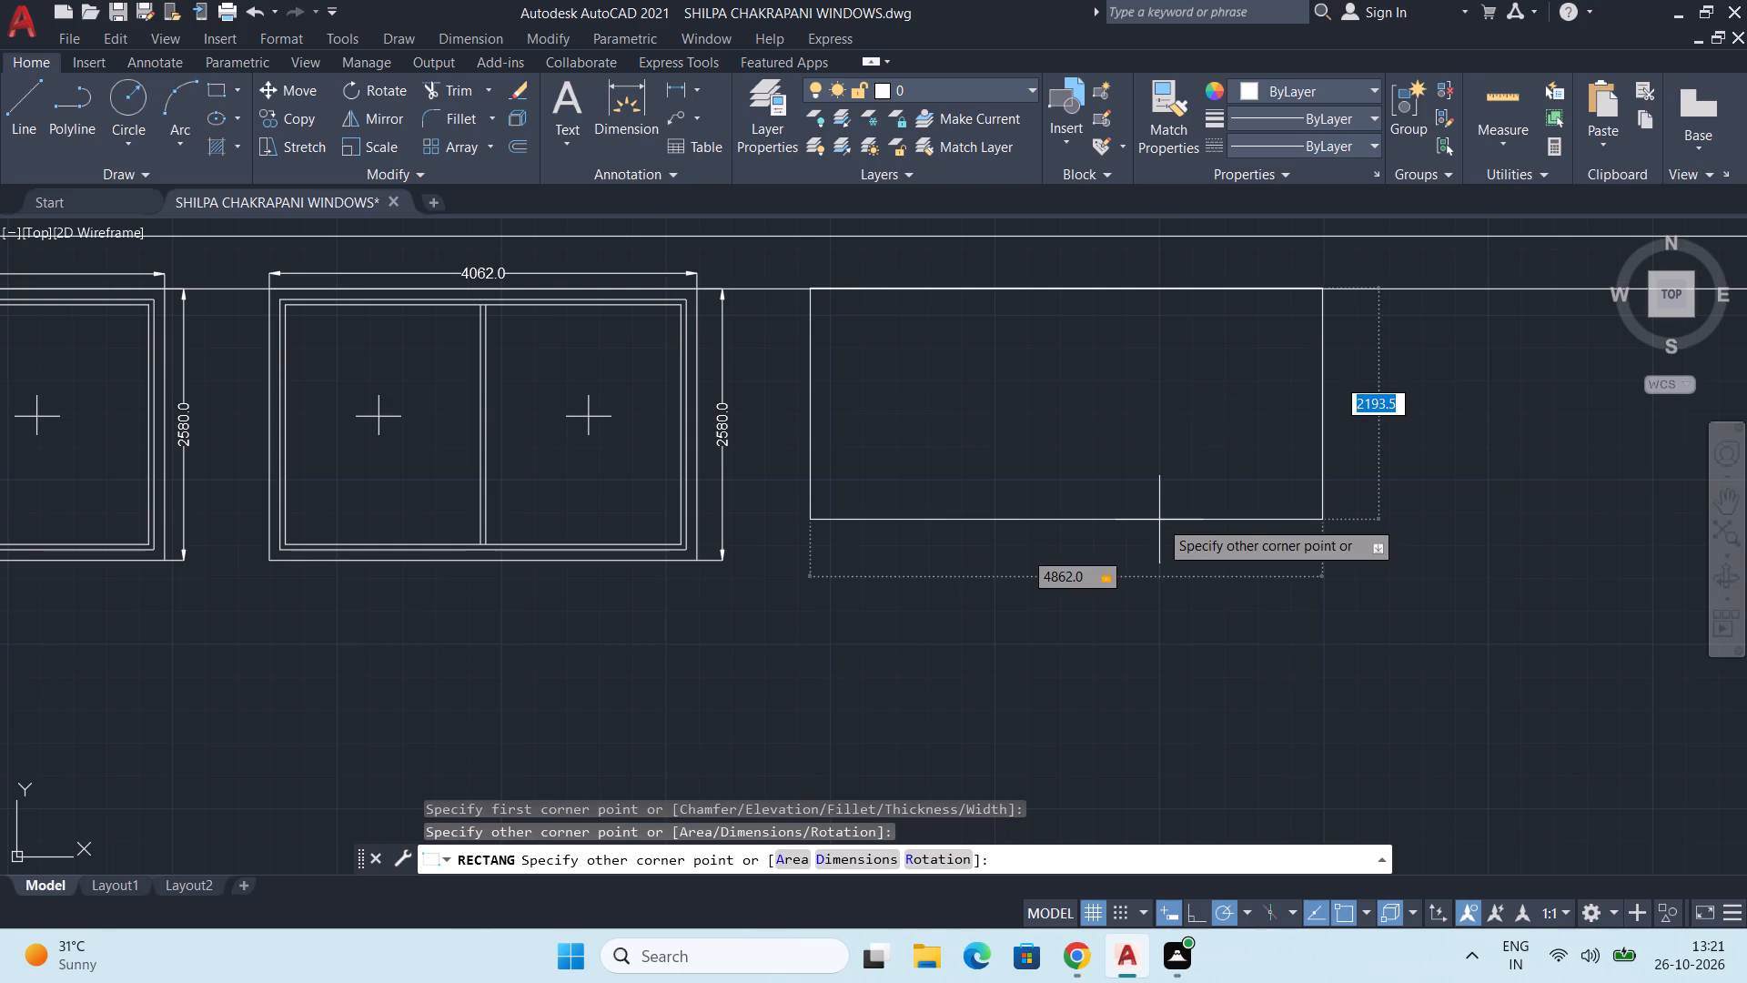
type("2589")
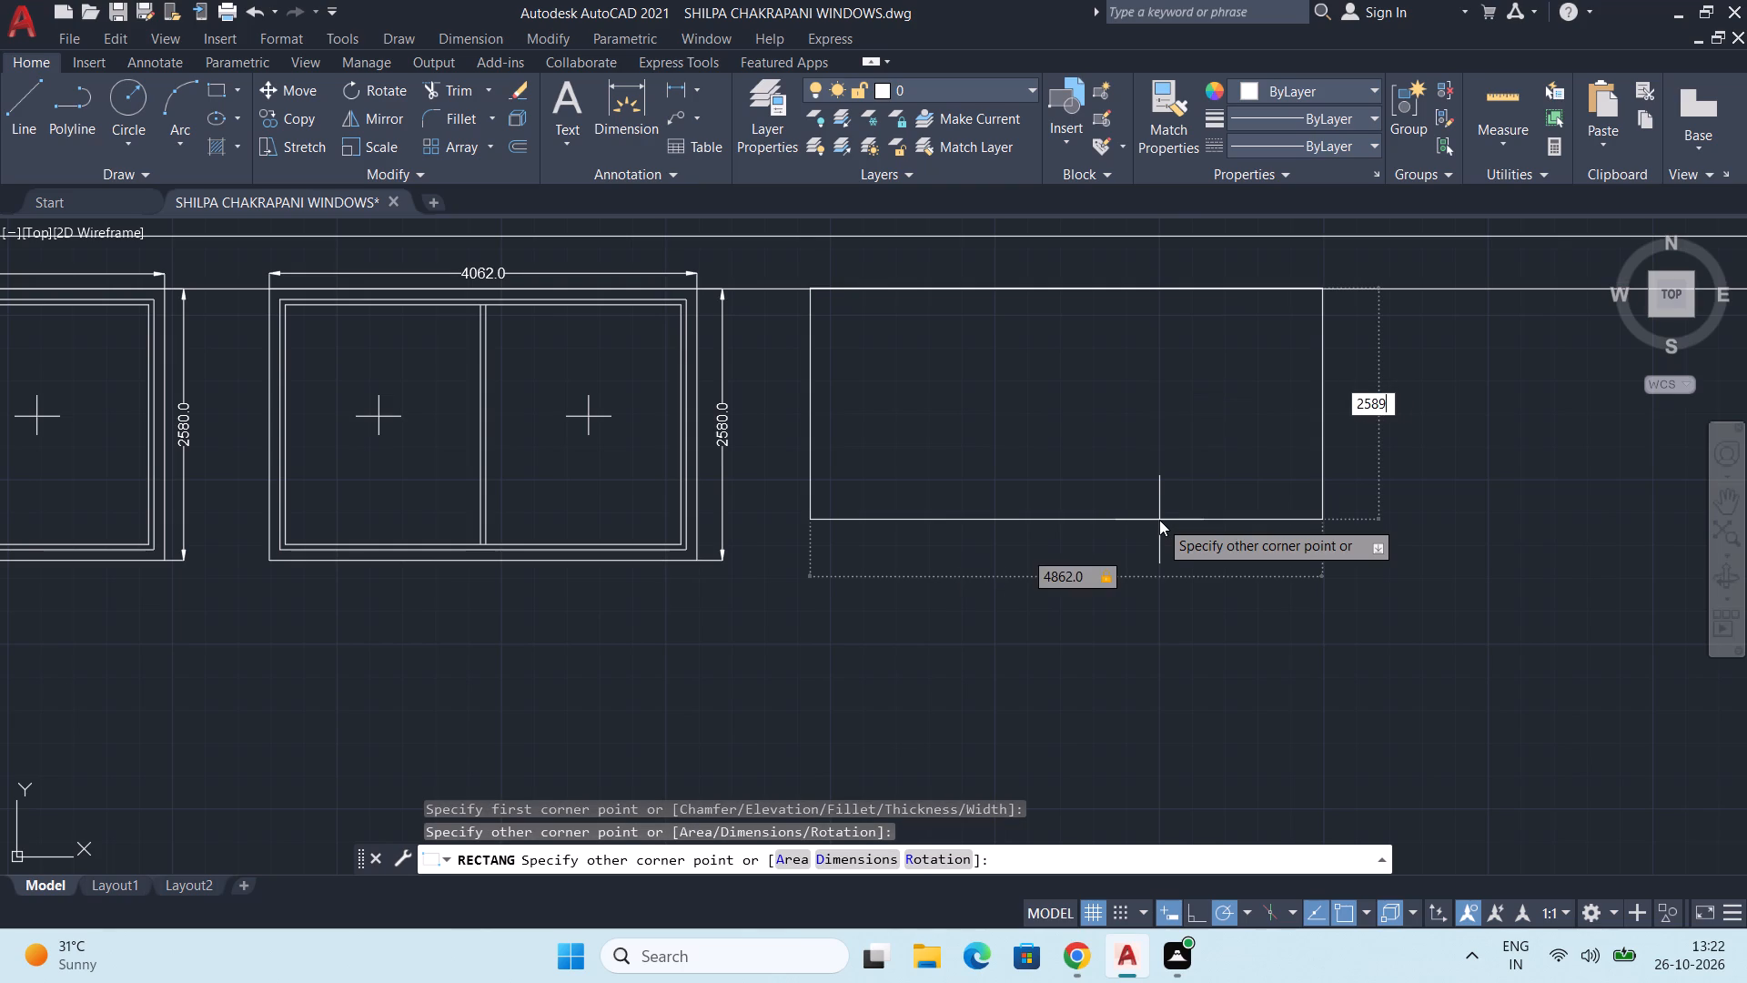
key("Return")
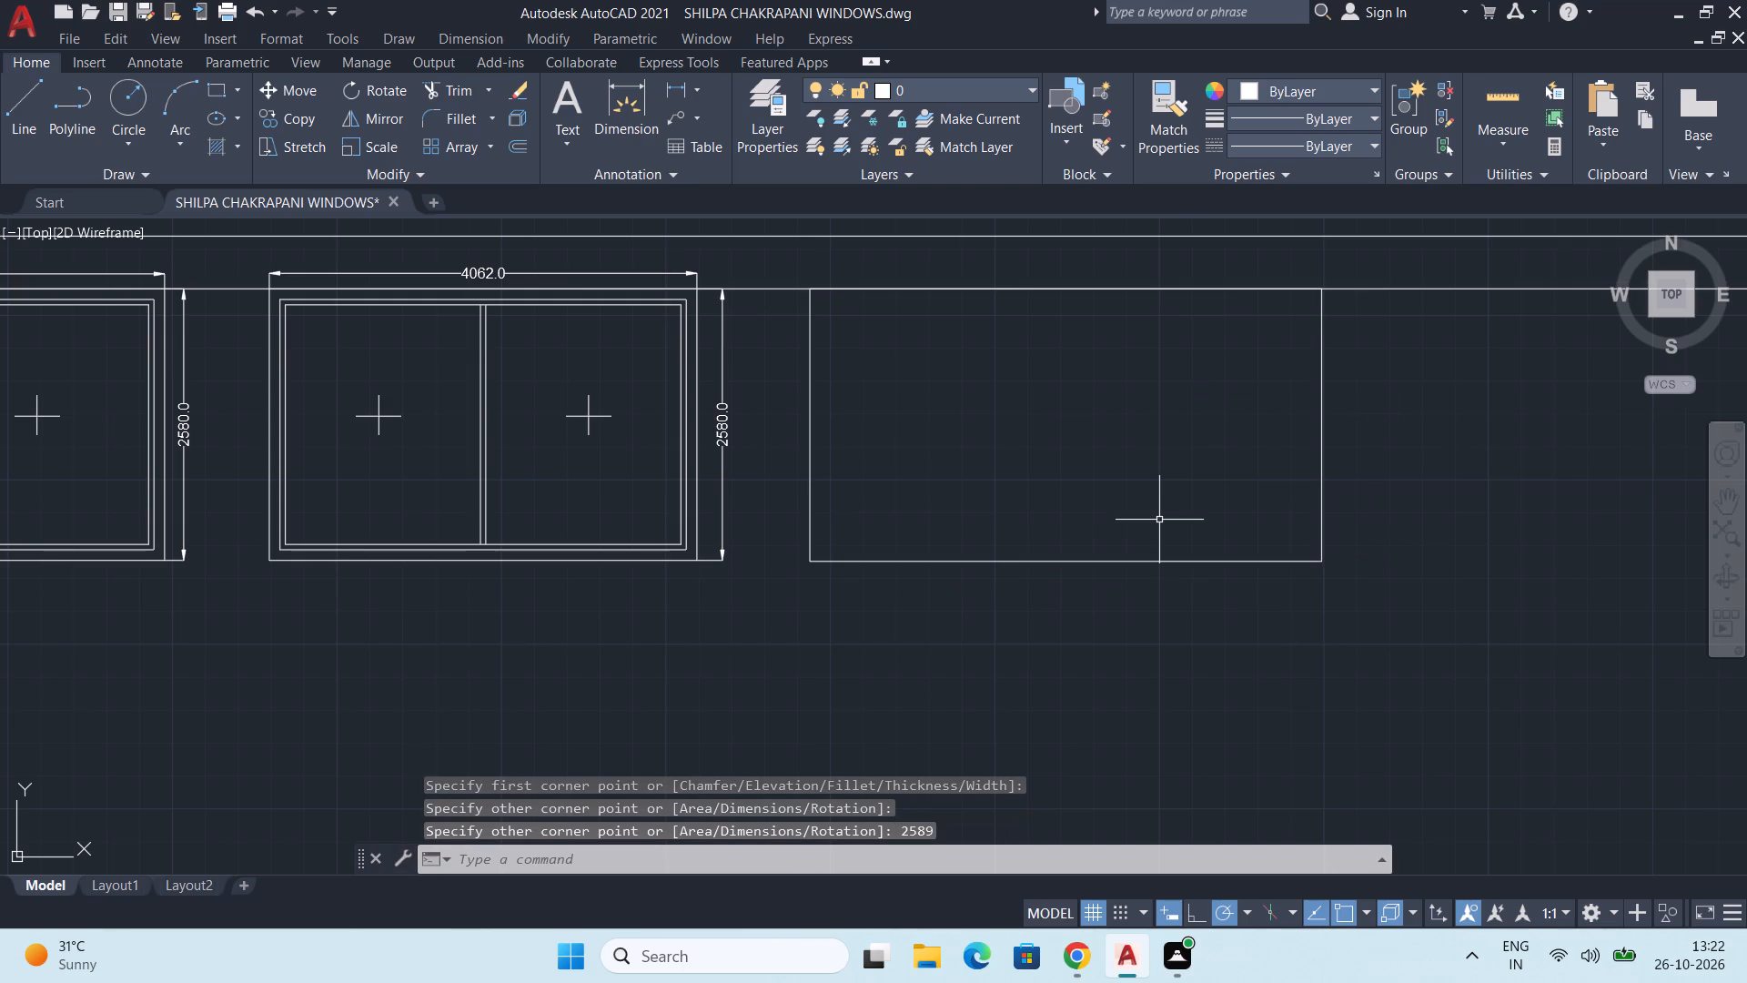
Offset the new 4862-wide rectangle inward by 101.6.
type("OFF")
key("Return")
type("101.6")
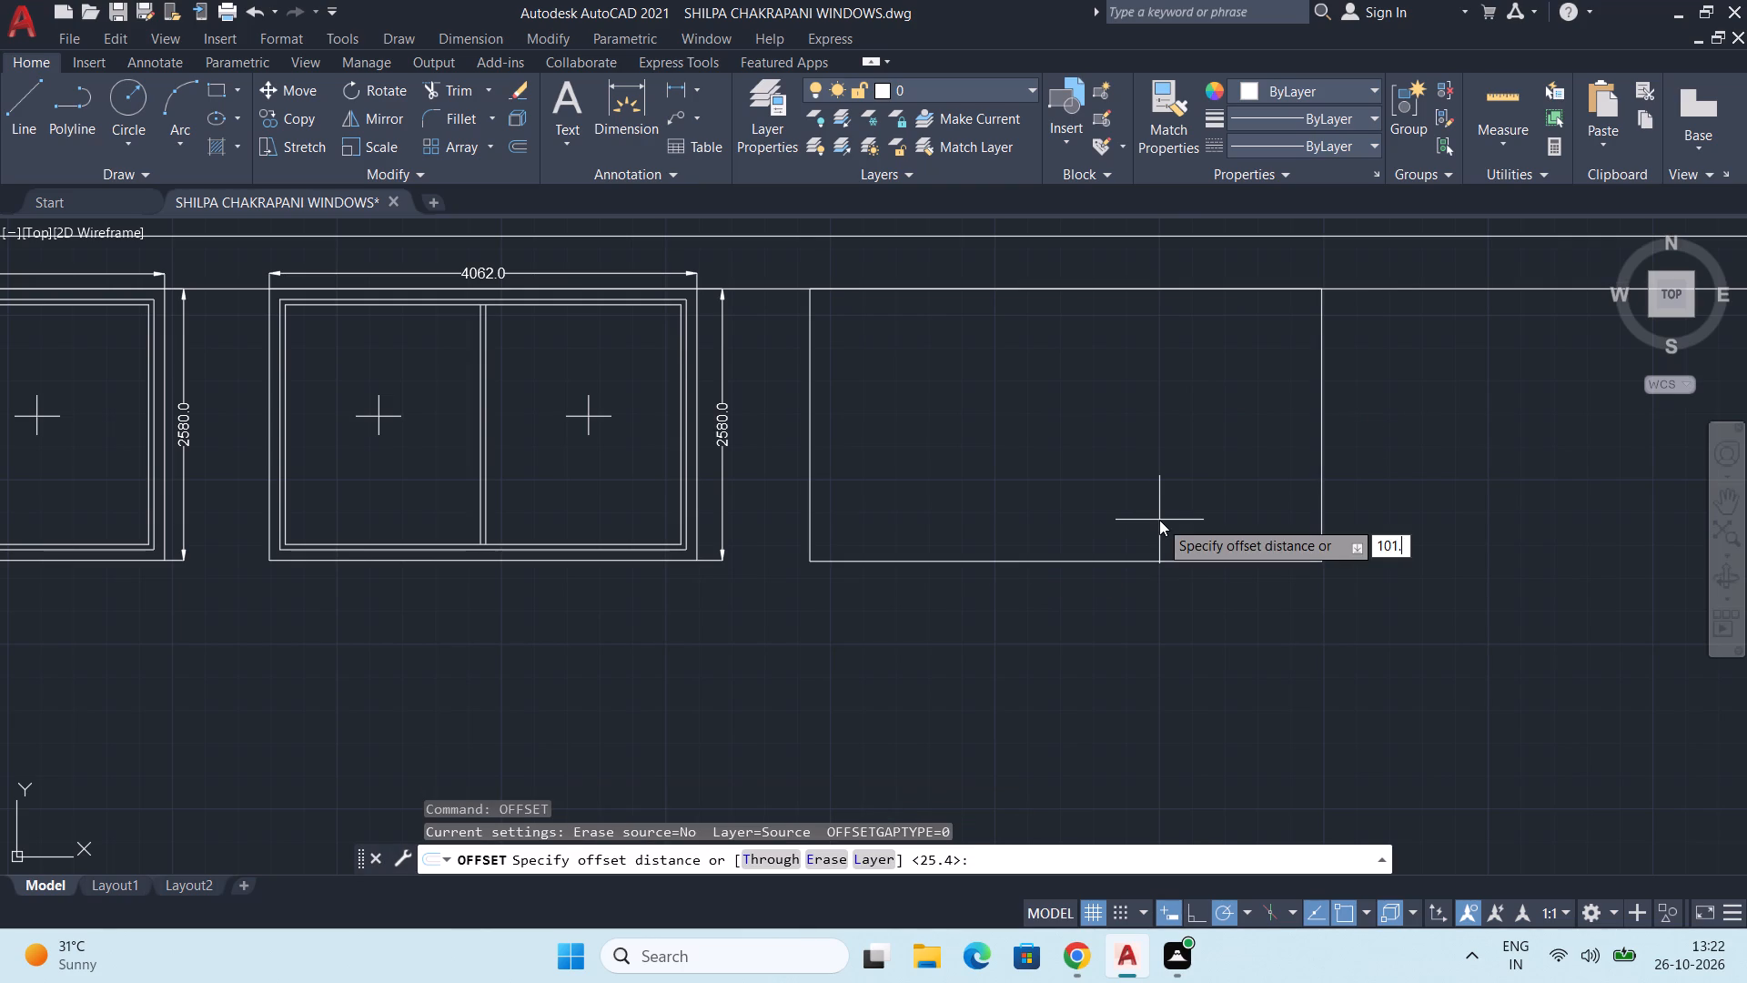
key("Return")
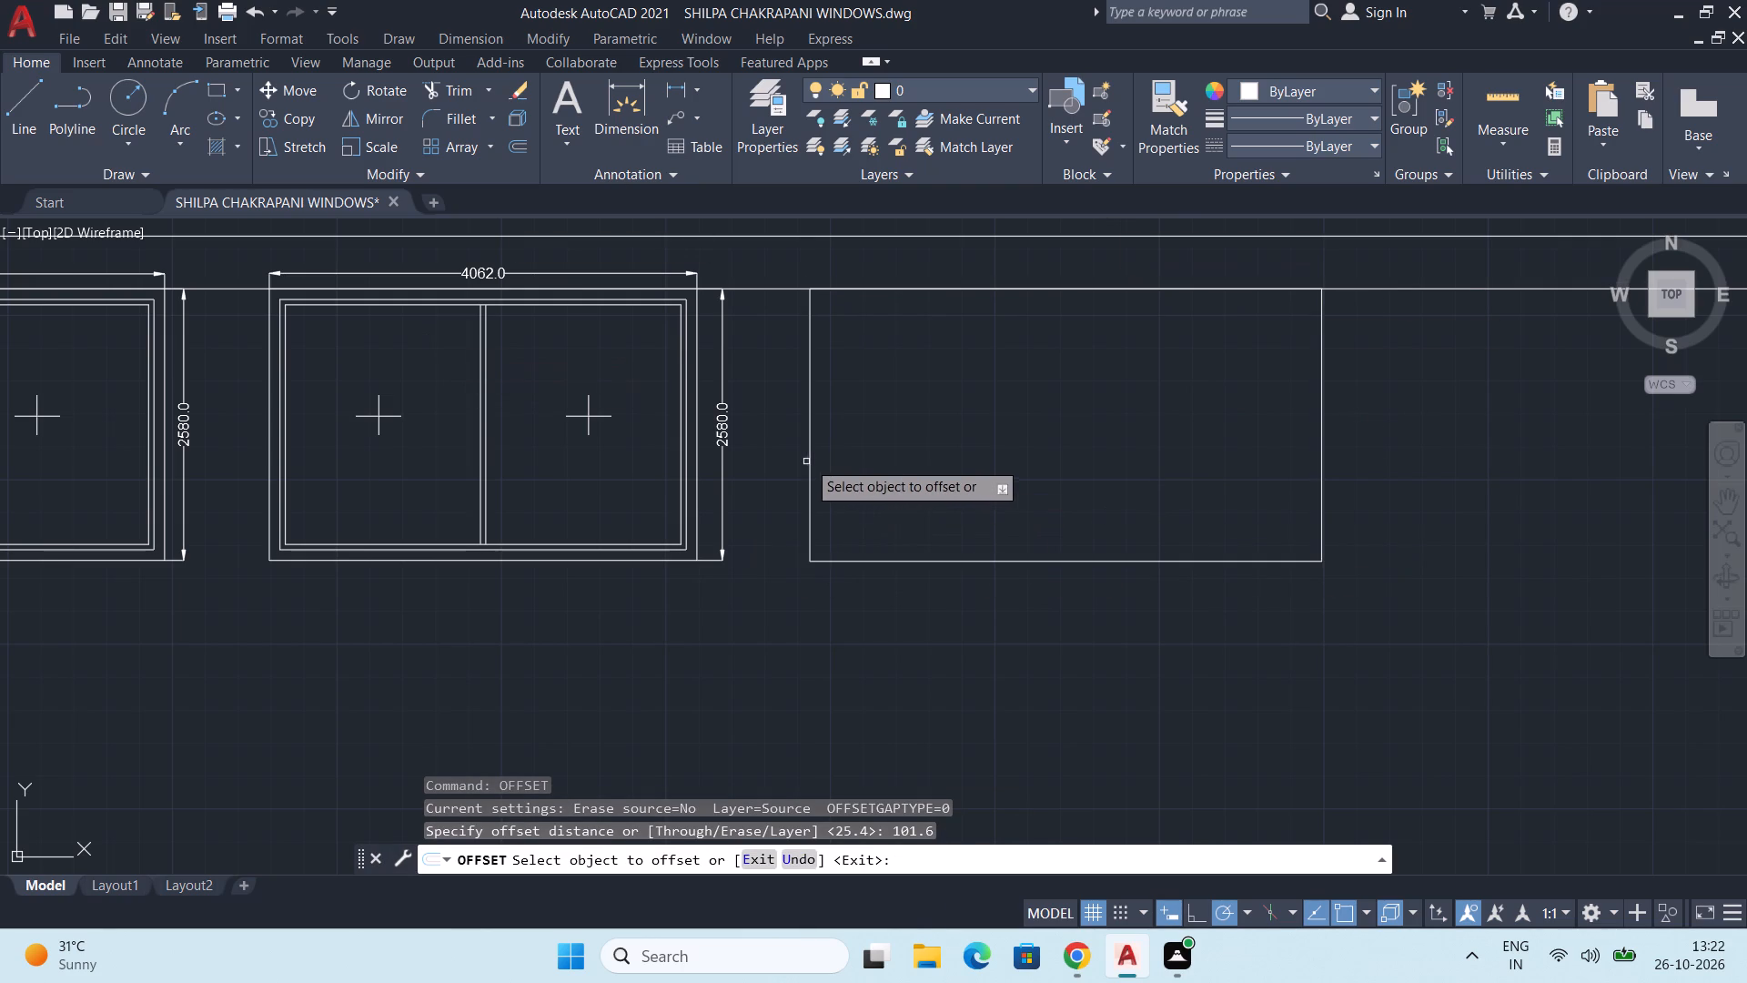
left_click(811, 462)
left_click(876, 465)
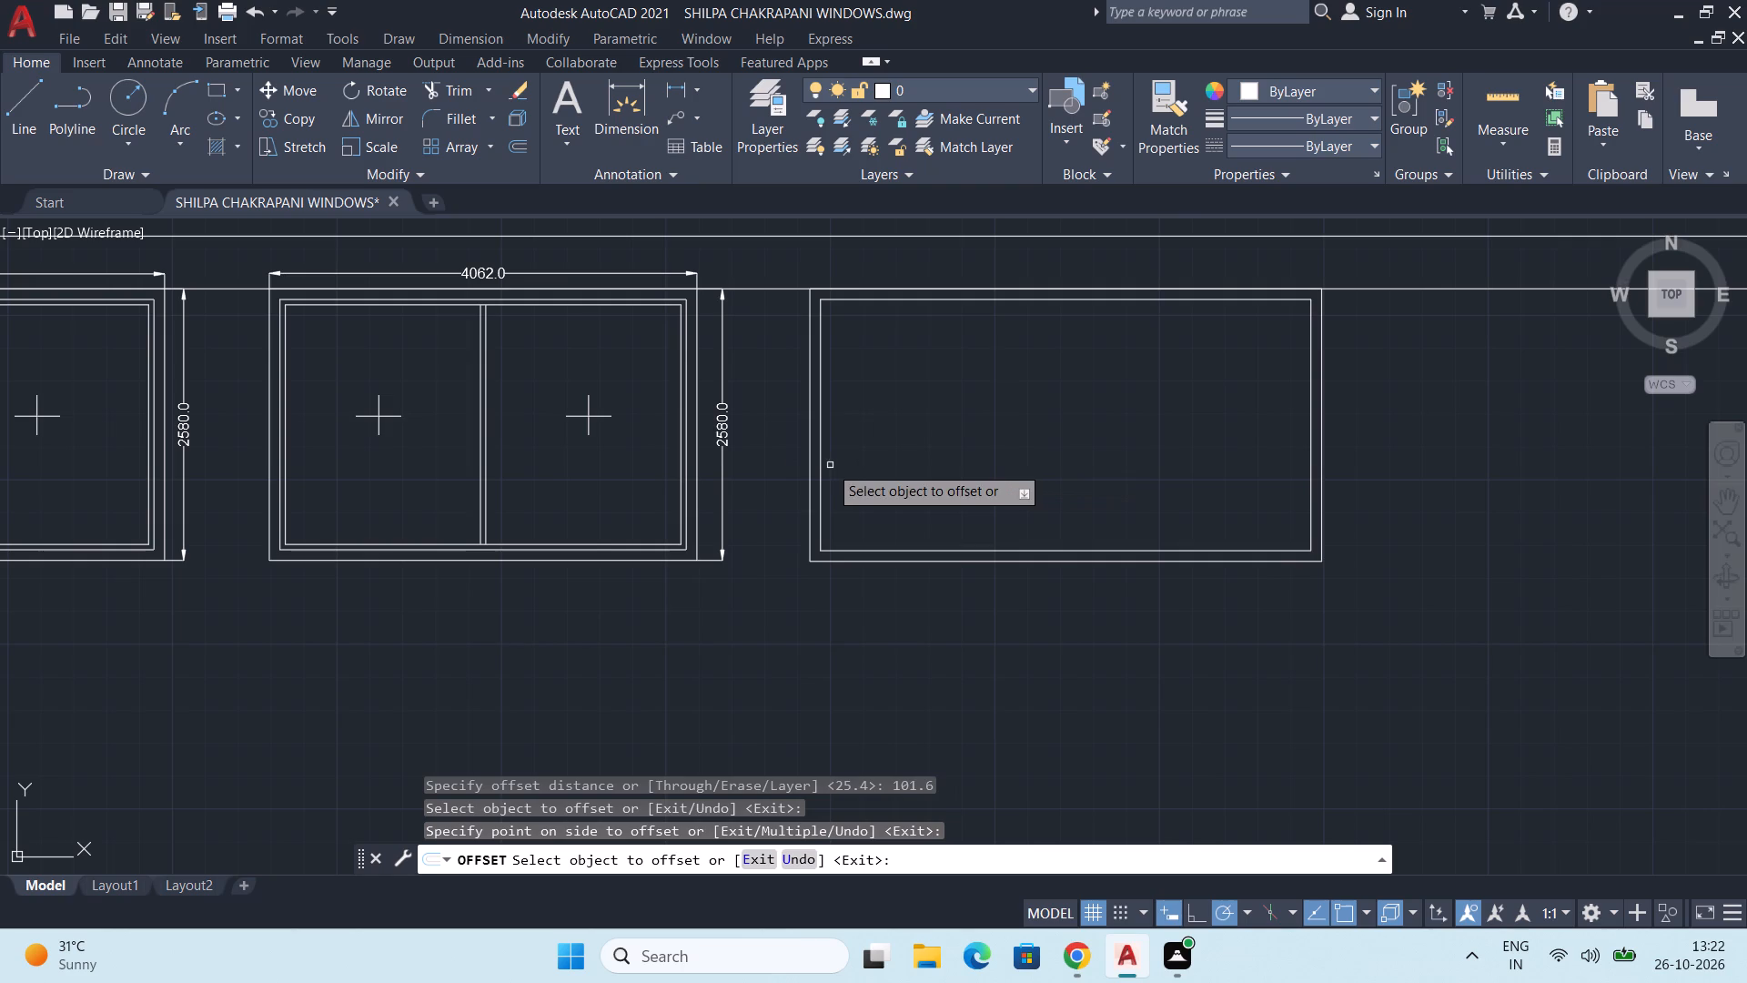
Offset the new frame's inner rectangle inward by 50.8 to add a third nested outline.
left_click(821, 469)
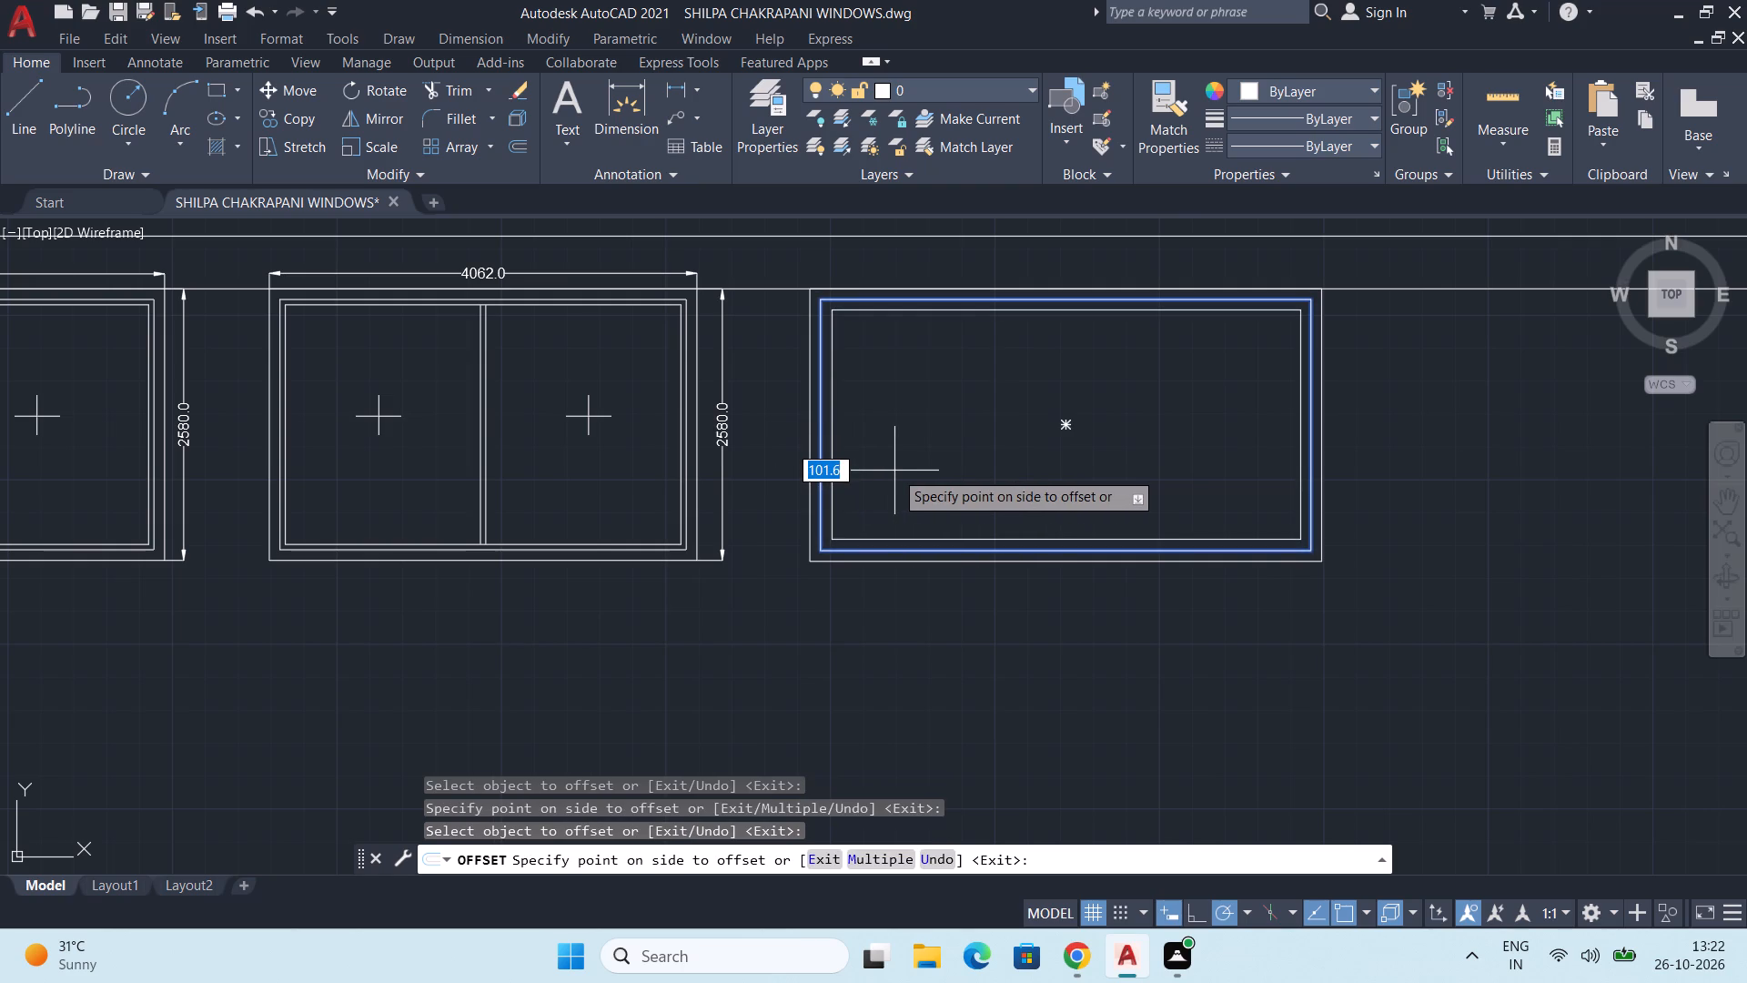
type("50.8")
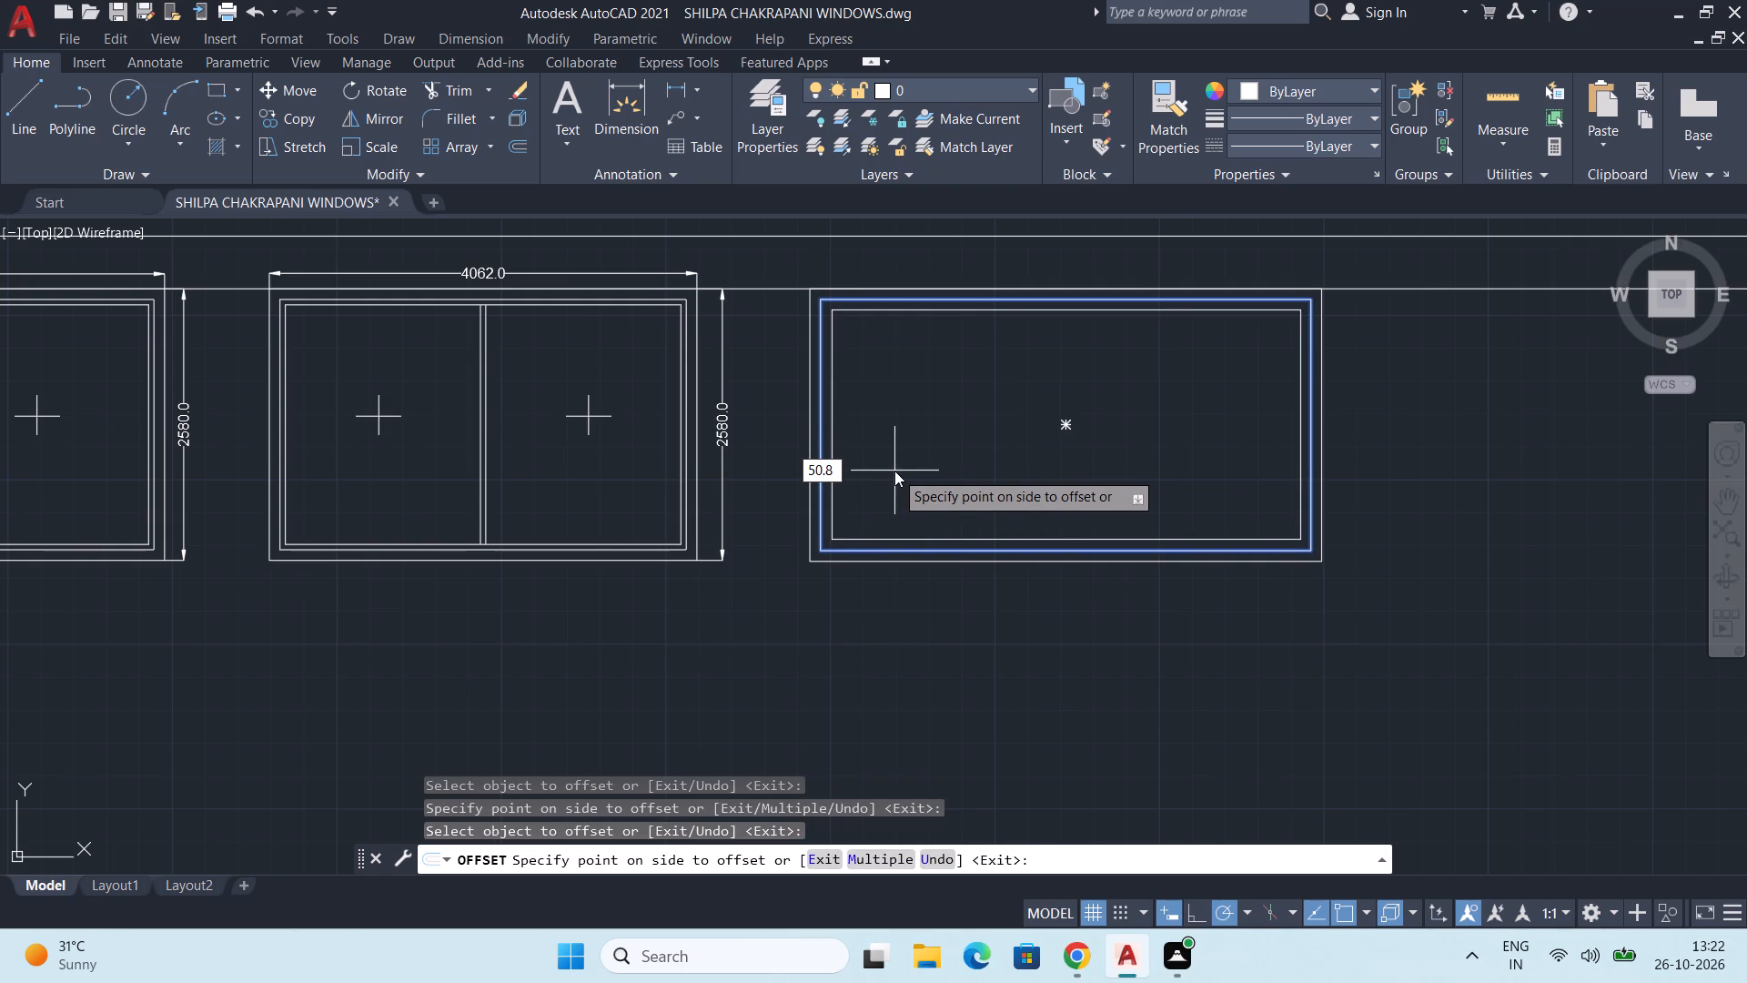
key("Return")
key("space")
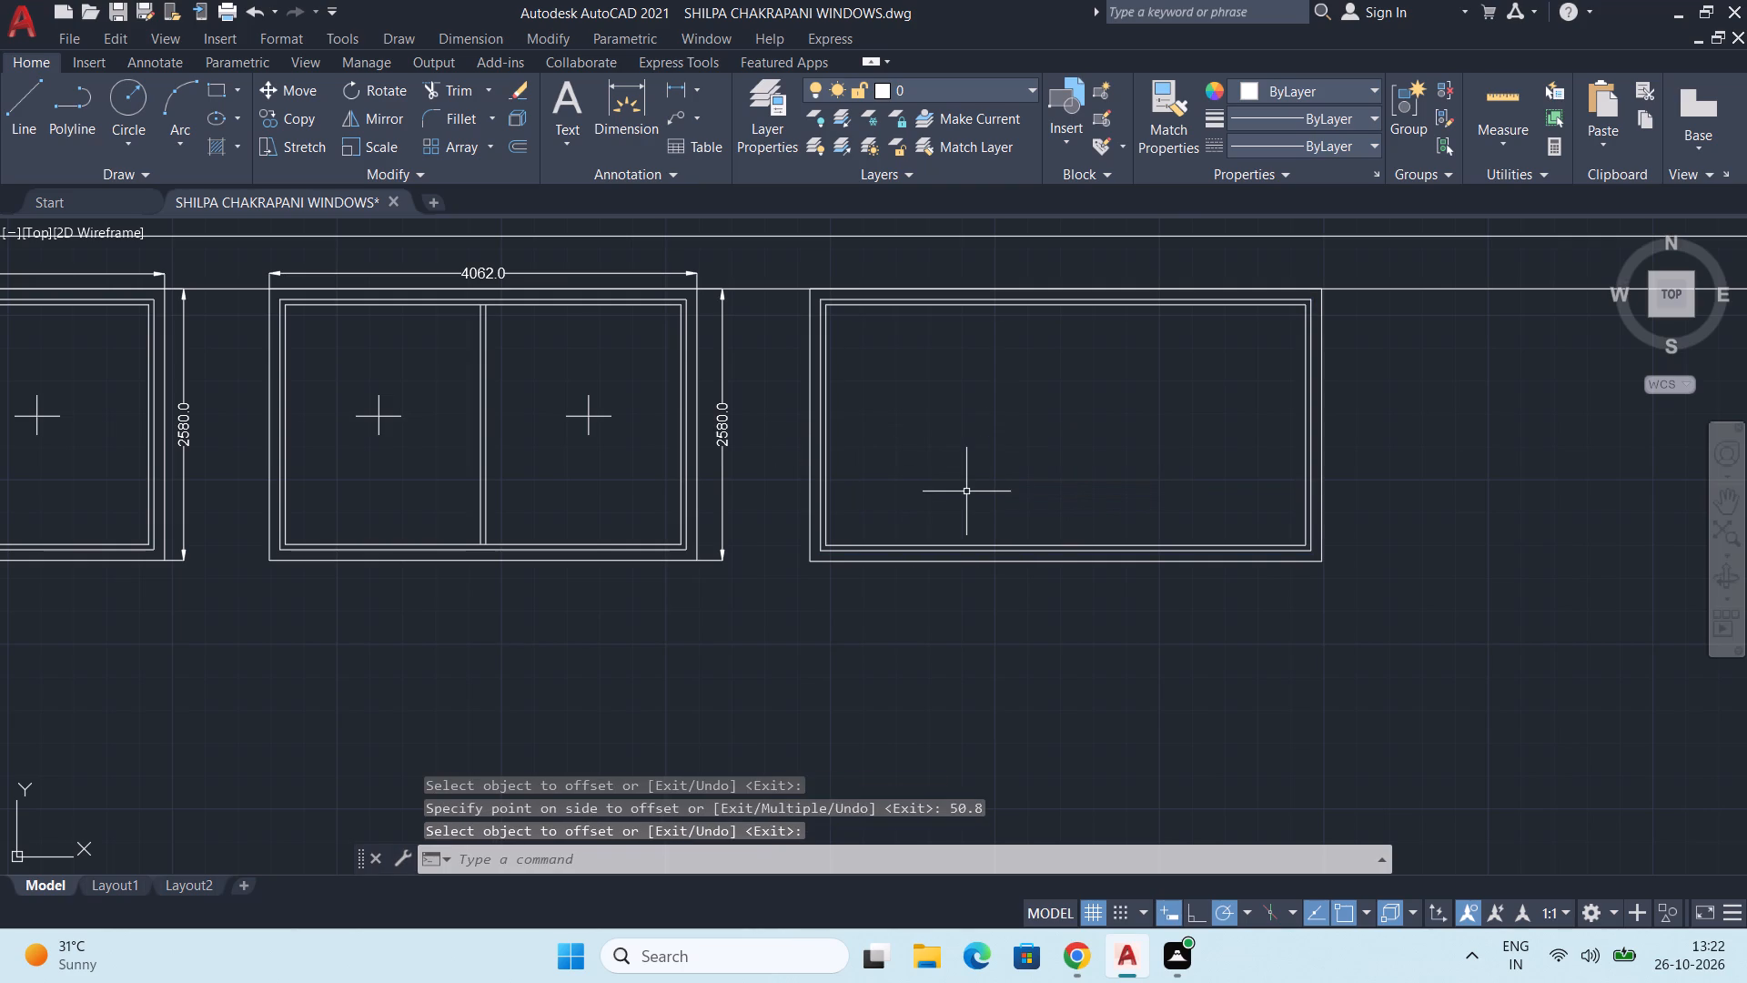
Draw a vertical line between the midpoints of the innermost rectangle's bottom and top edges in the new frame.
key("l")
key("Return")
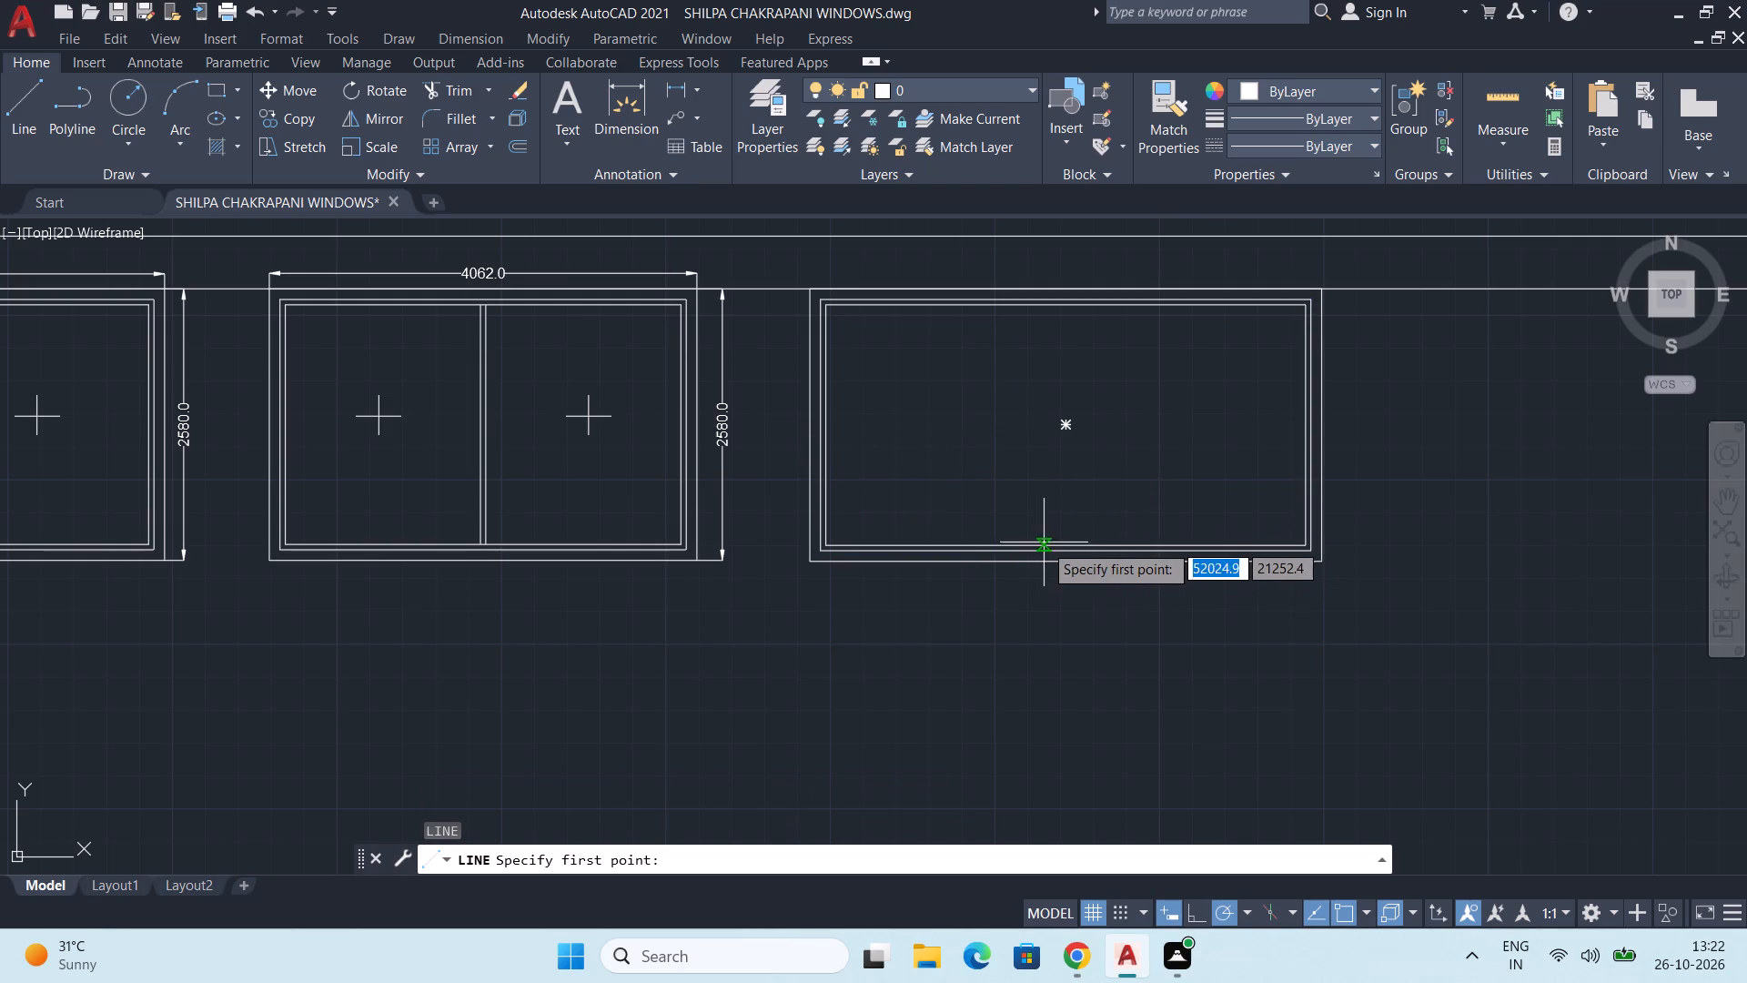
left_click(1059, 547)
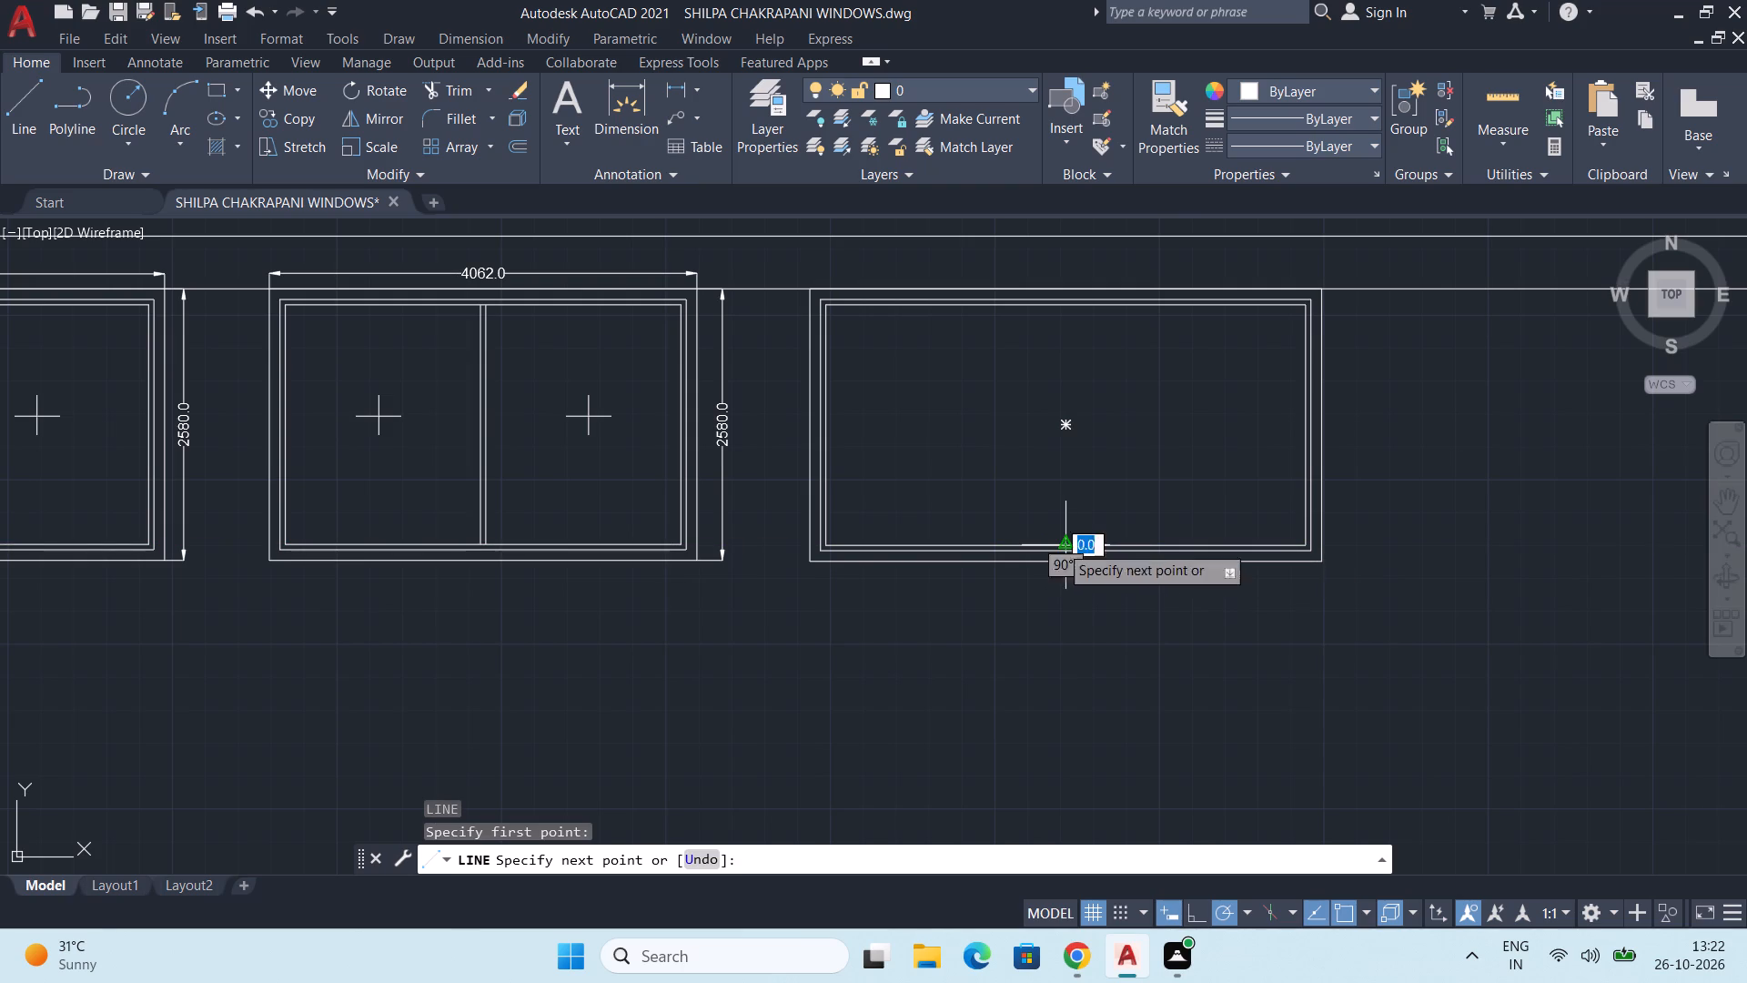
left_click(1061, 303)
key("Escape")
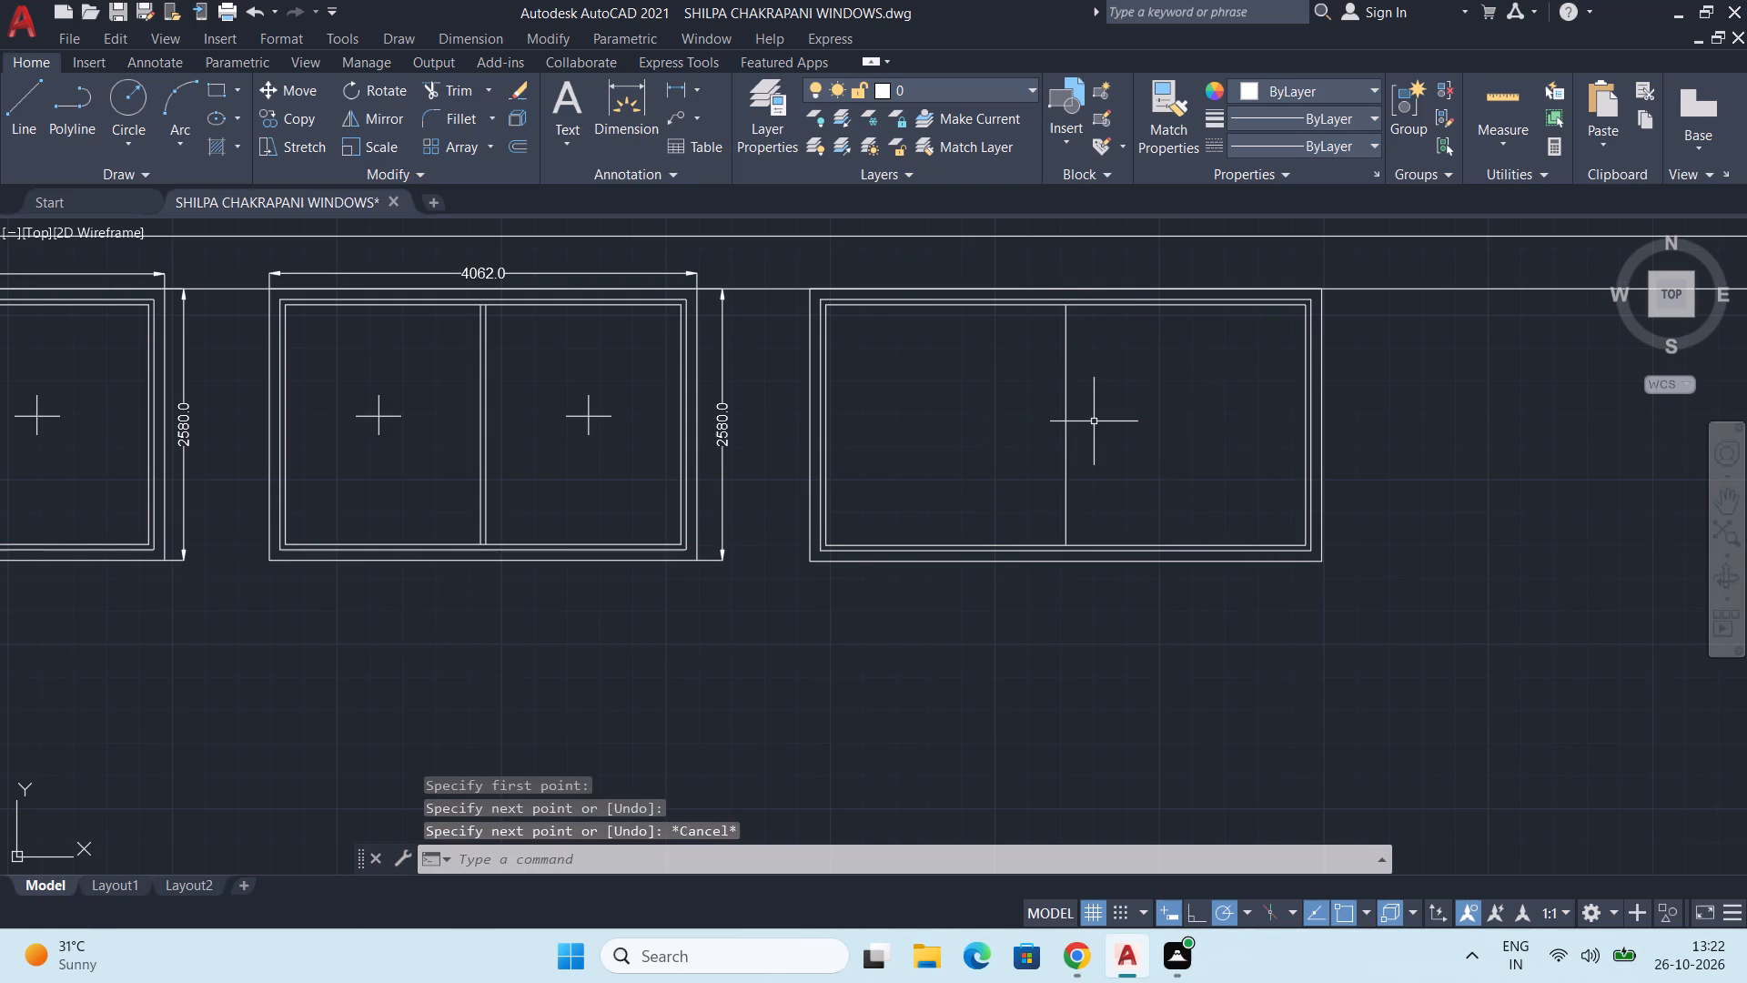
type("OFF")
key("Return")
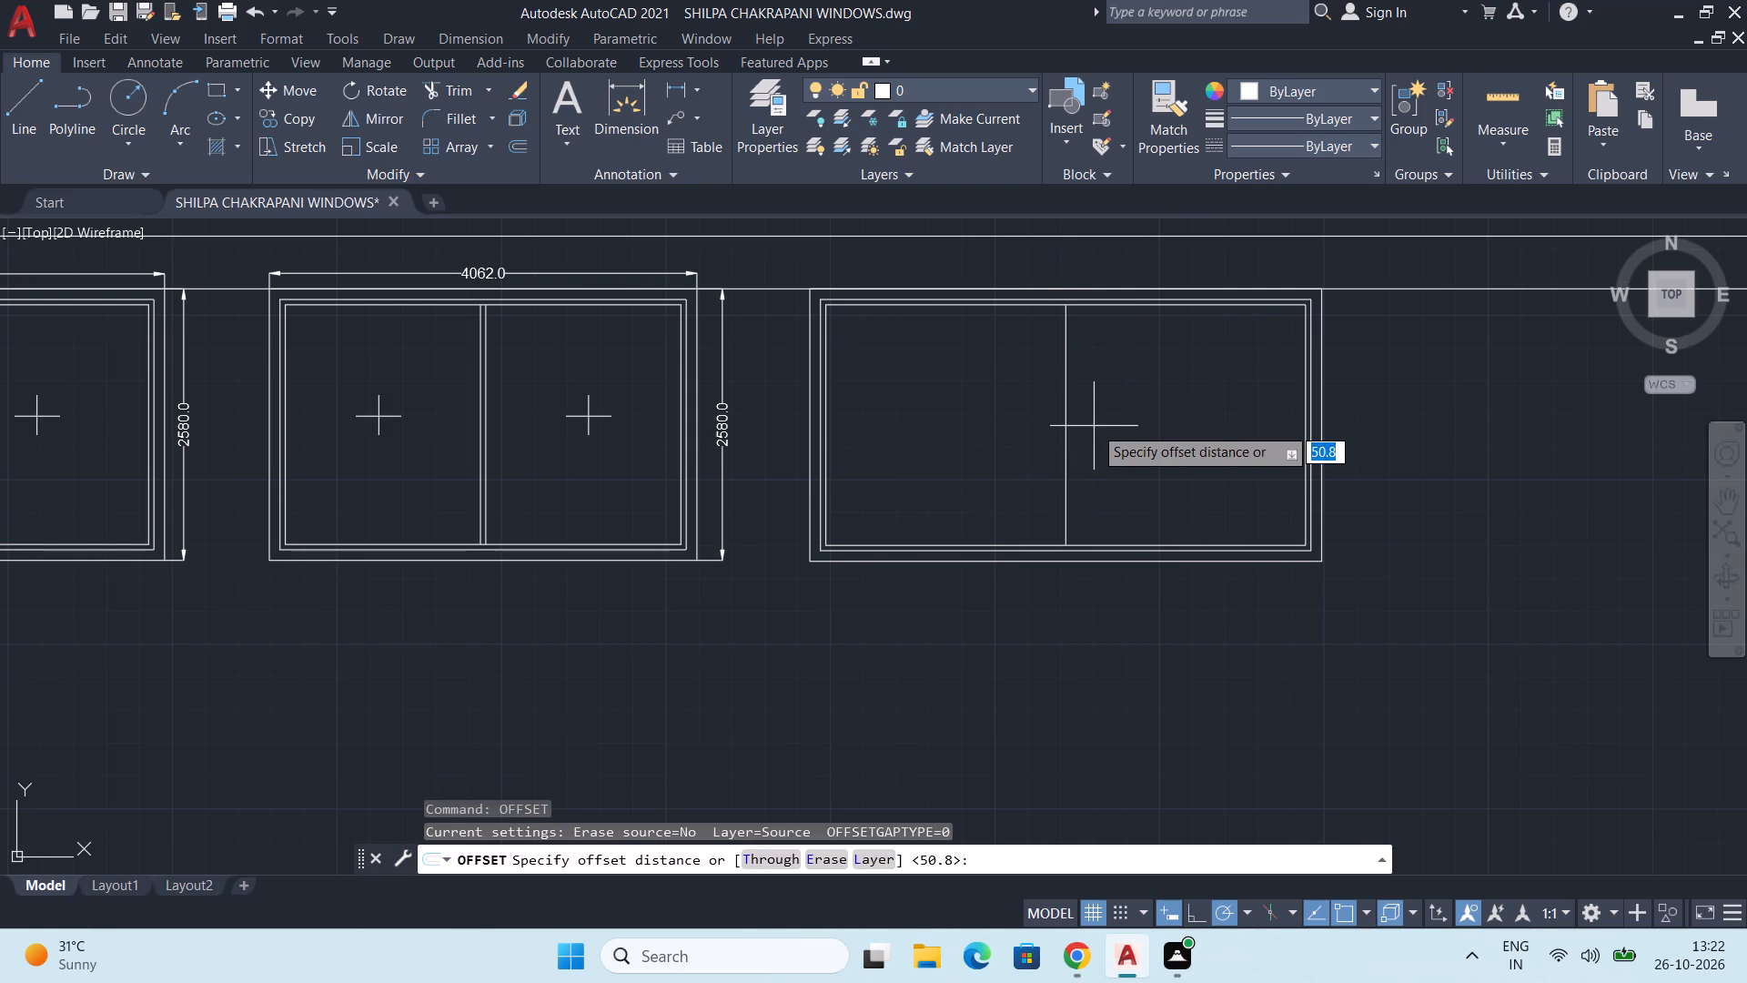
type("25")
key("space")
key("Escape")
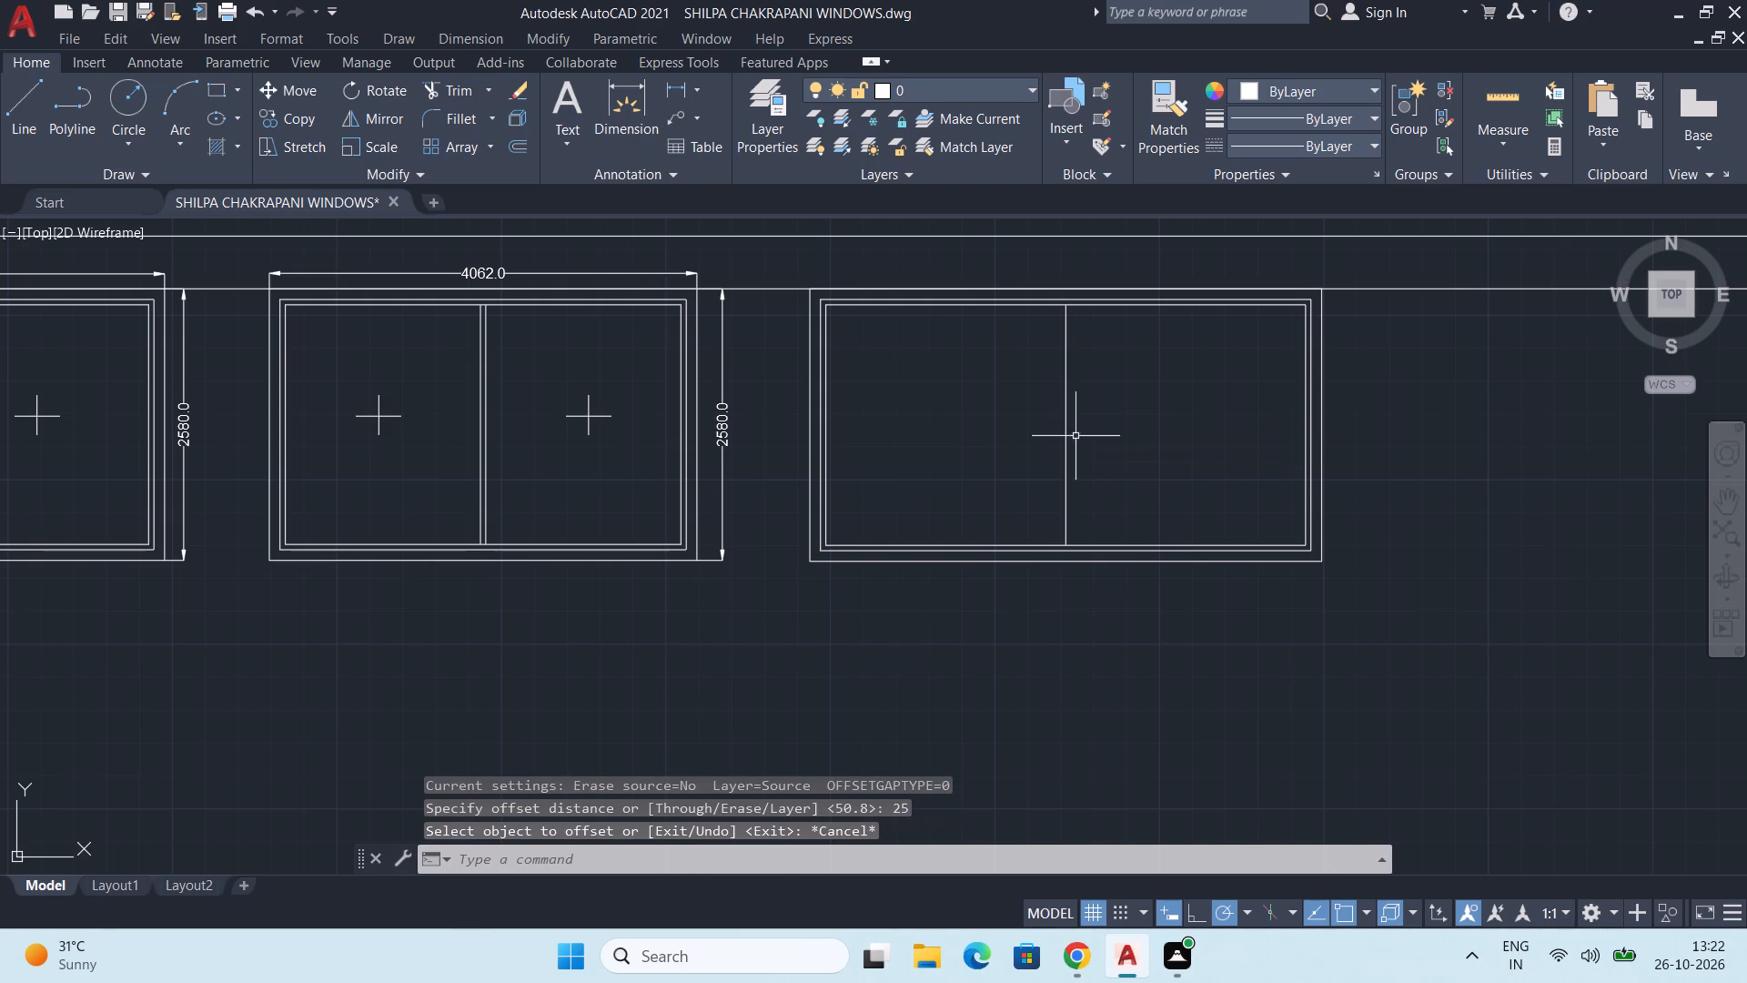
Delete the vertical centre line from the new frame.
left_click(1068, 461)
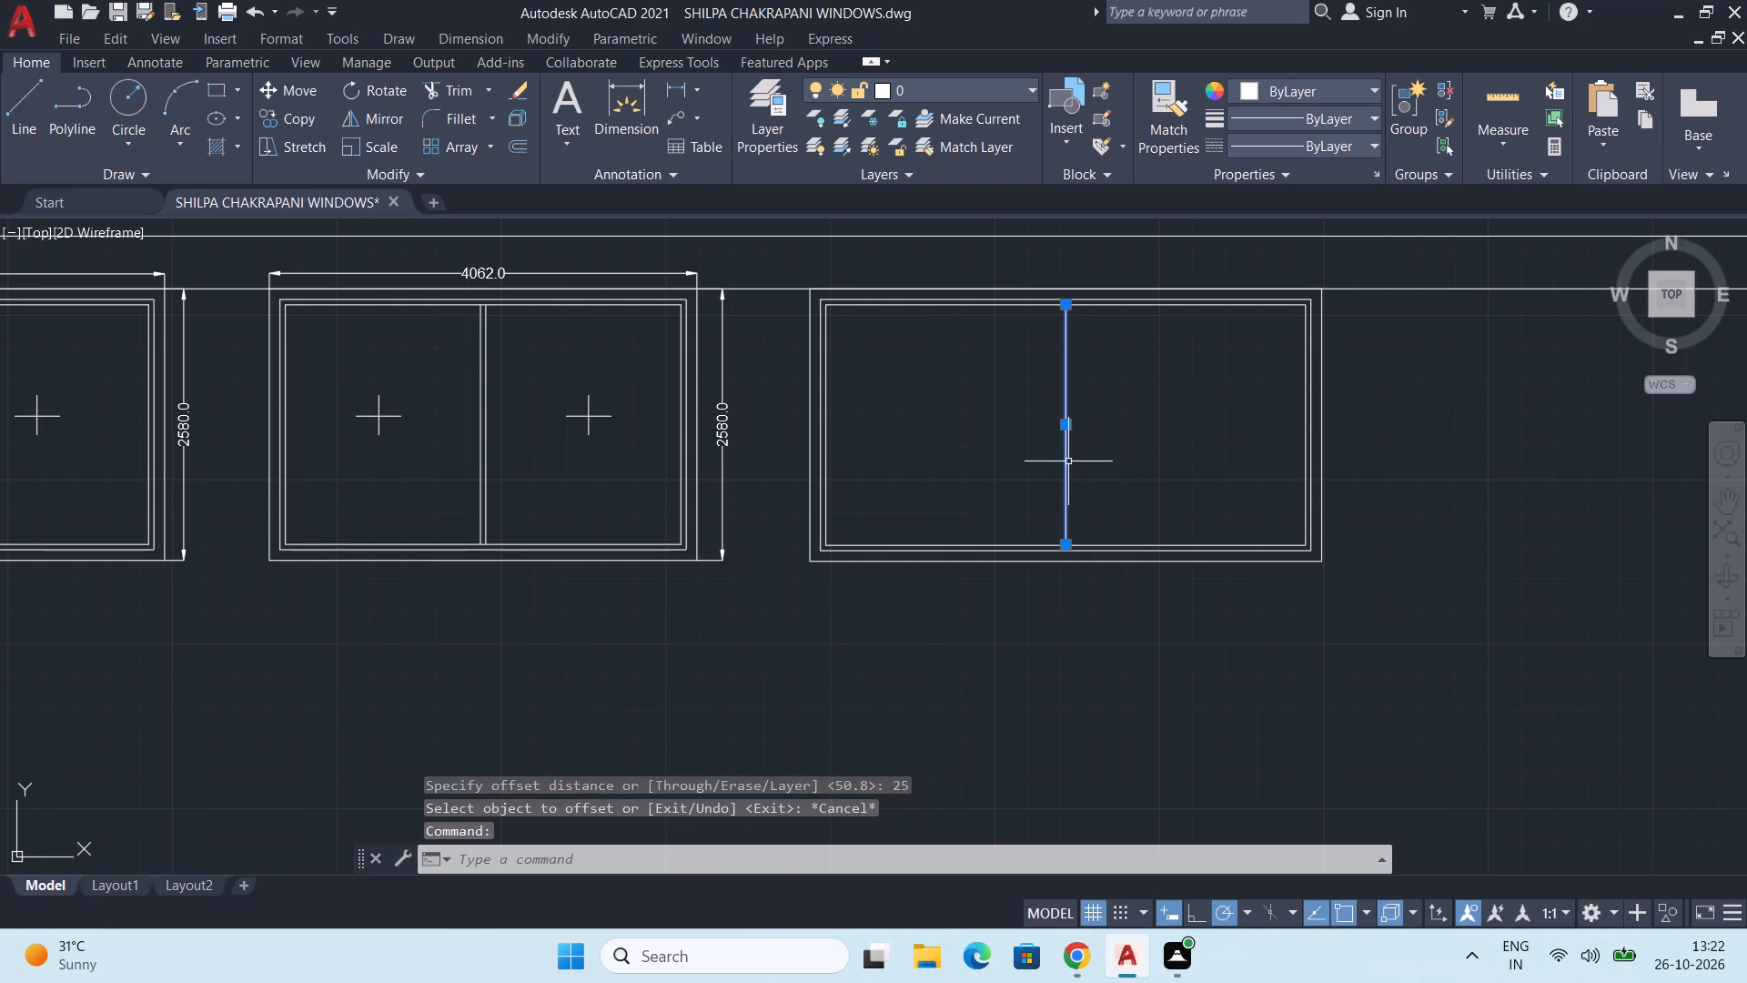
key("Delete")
Explode the innermost rectangle of the new 4862-wide frame into separate lines.
middle_click(974, 498)
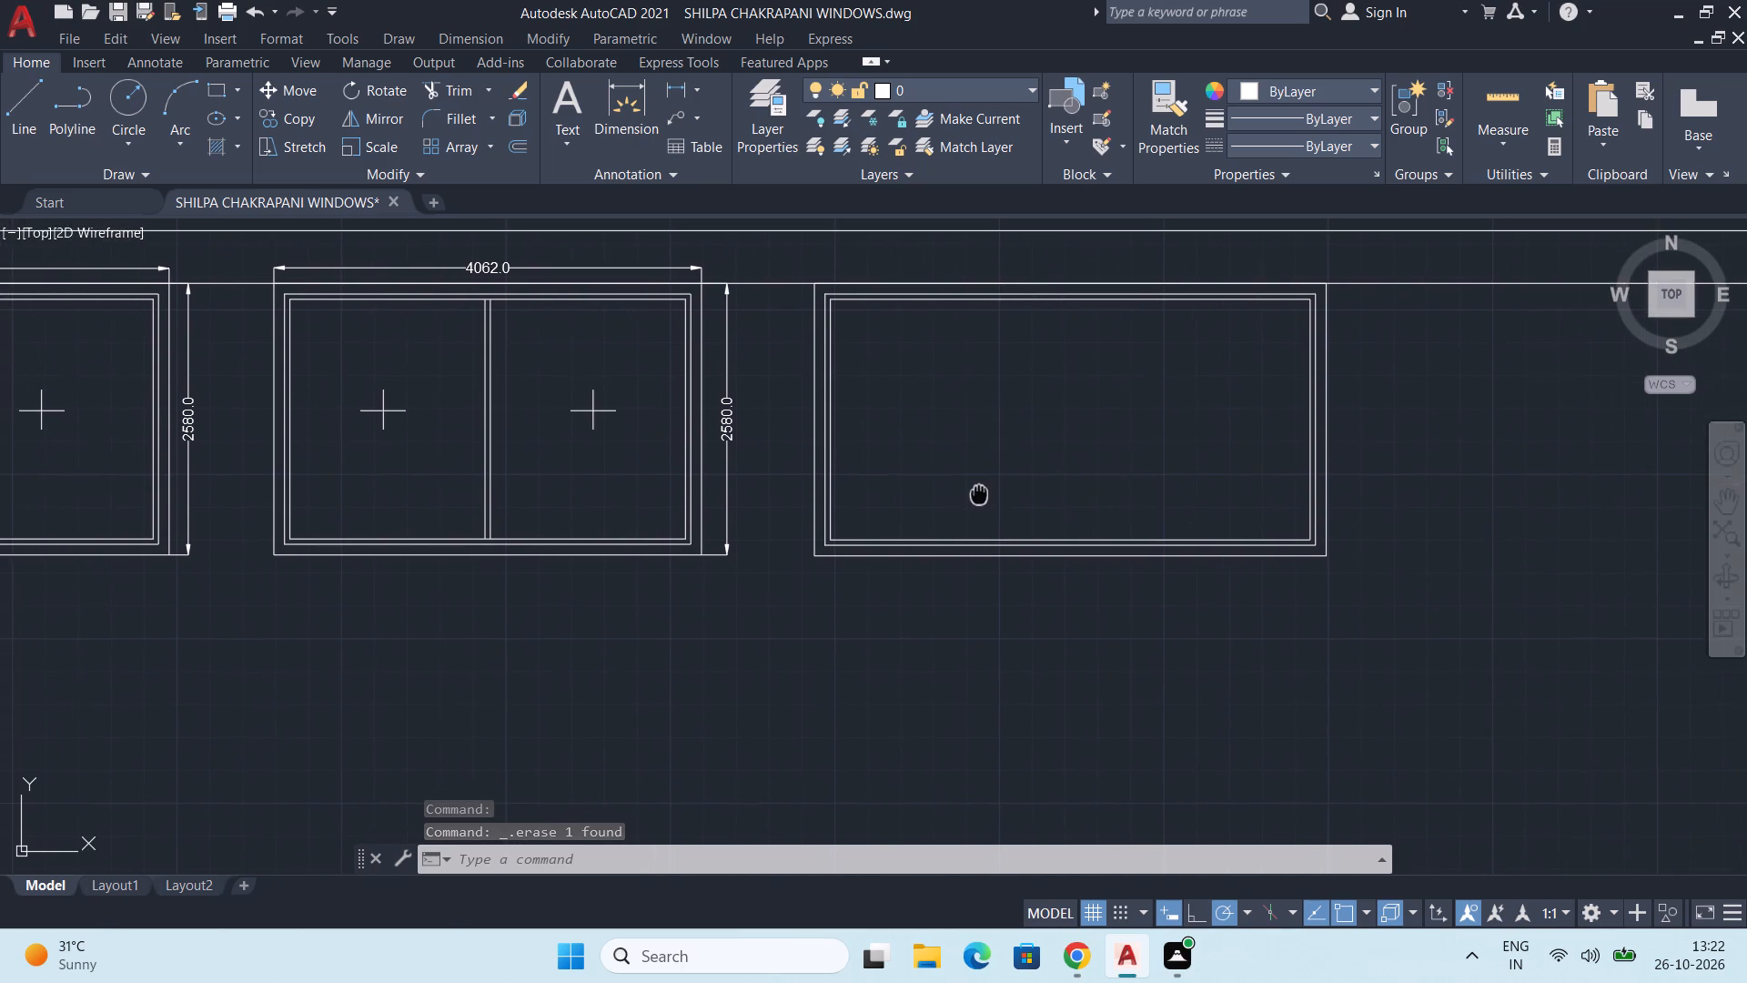
scroll(863, 484, "up", 1)
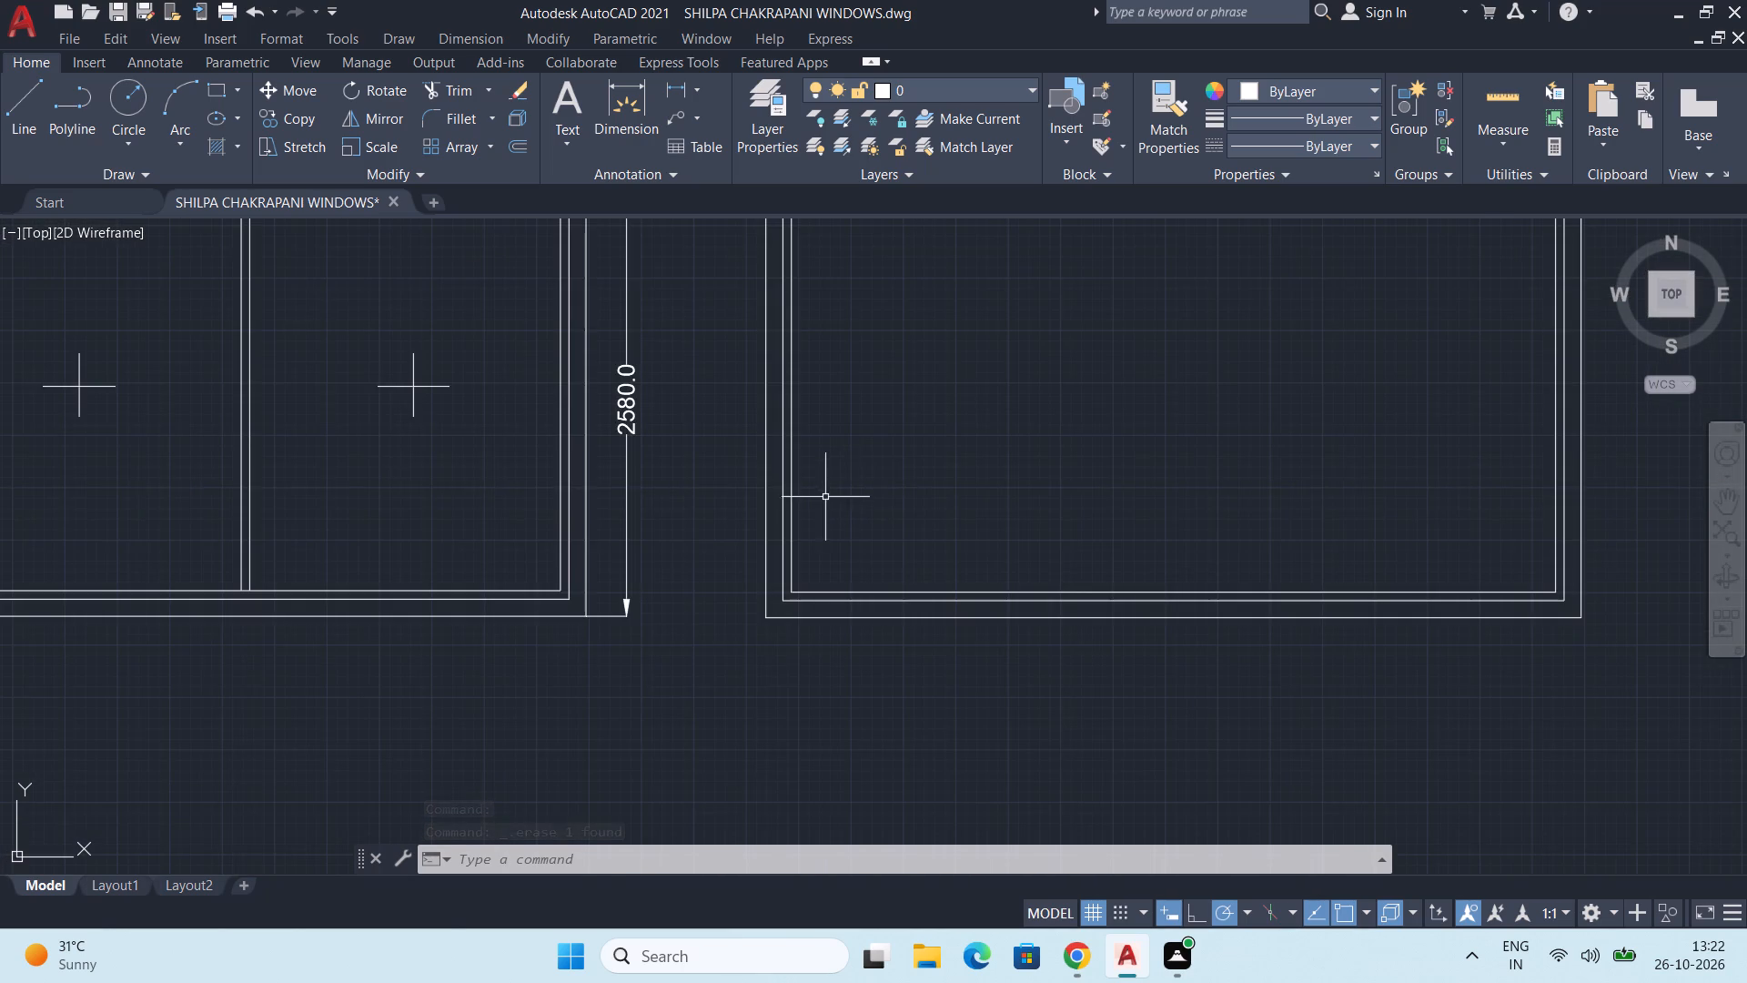
scroll(878, 478, "down", 1)
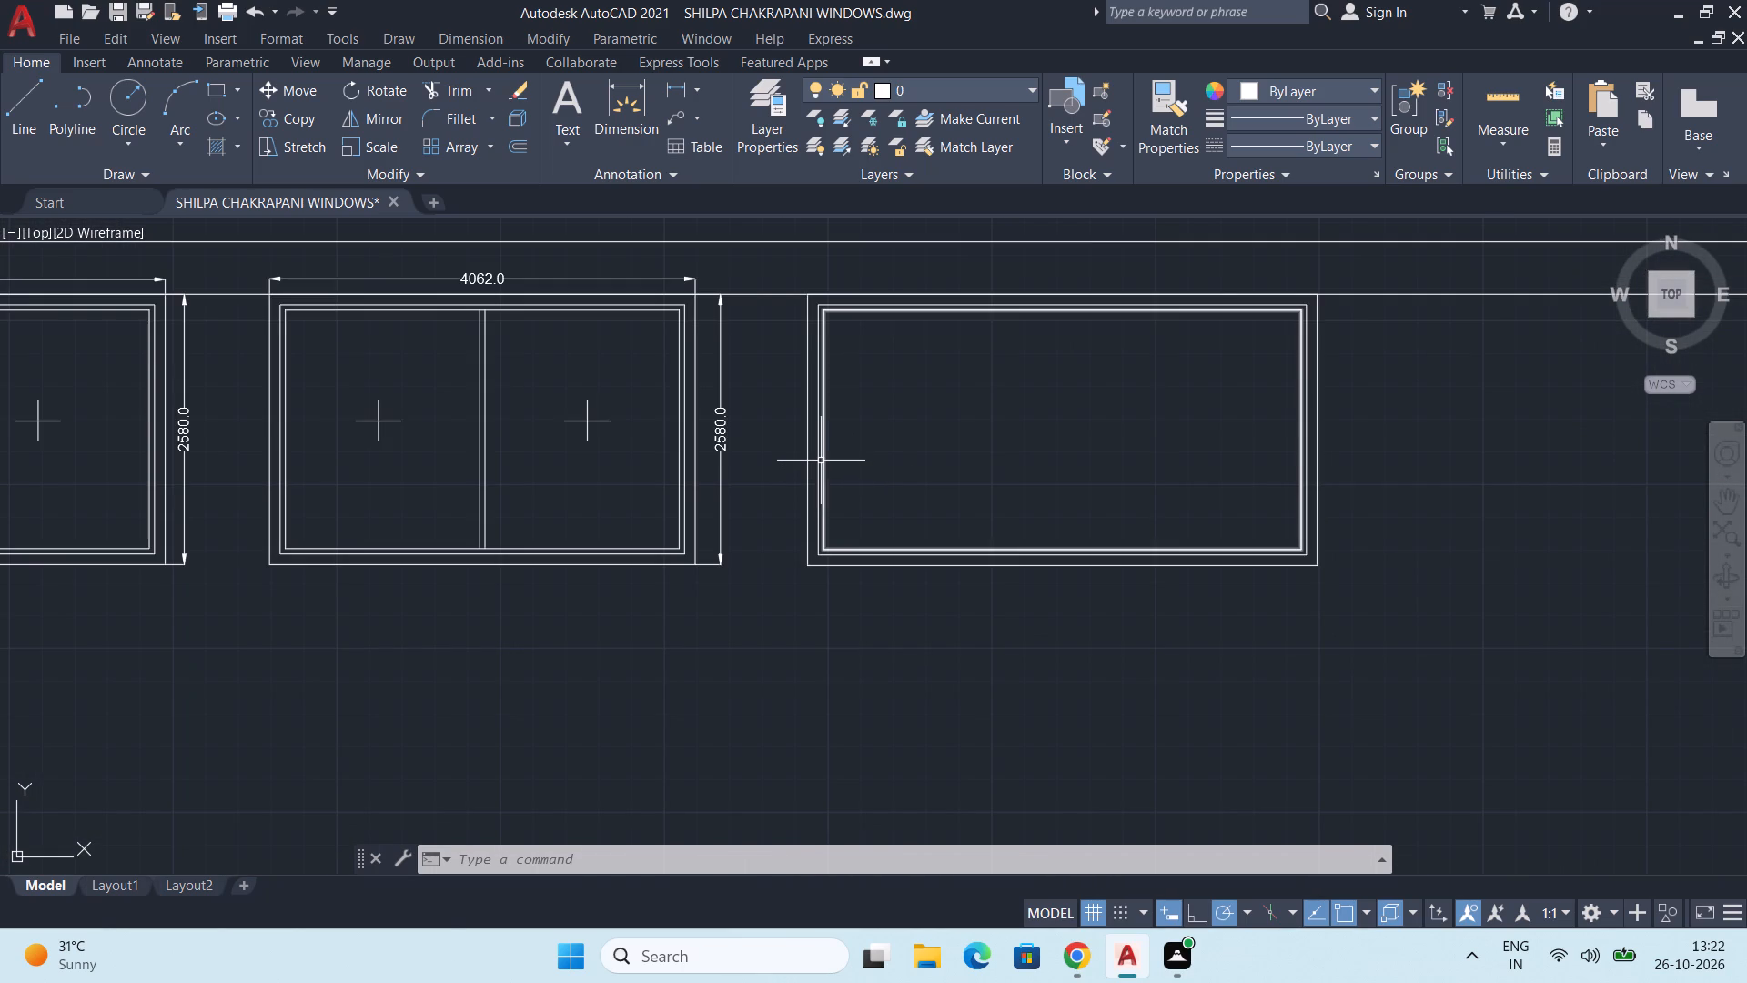
scroll(851, 502, "up", 1)
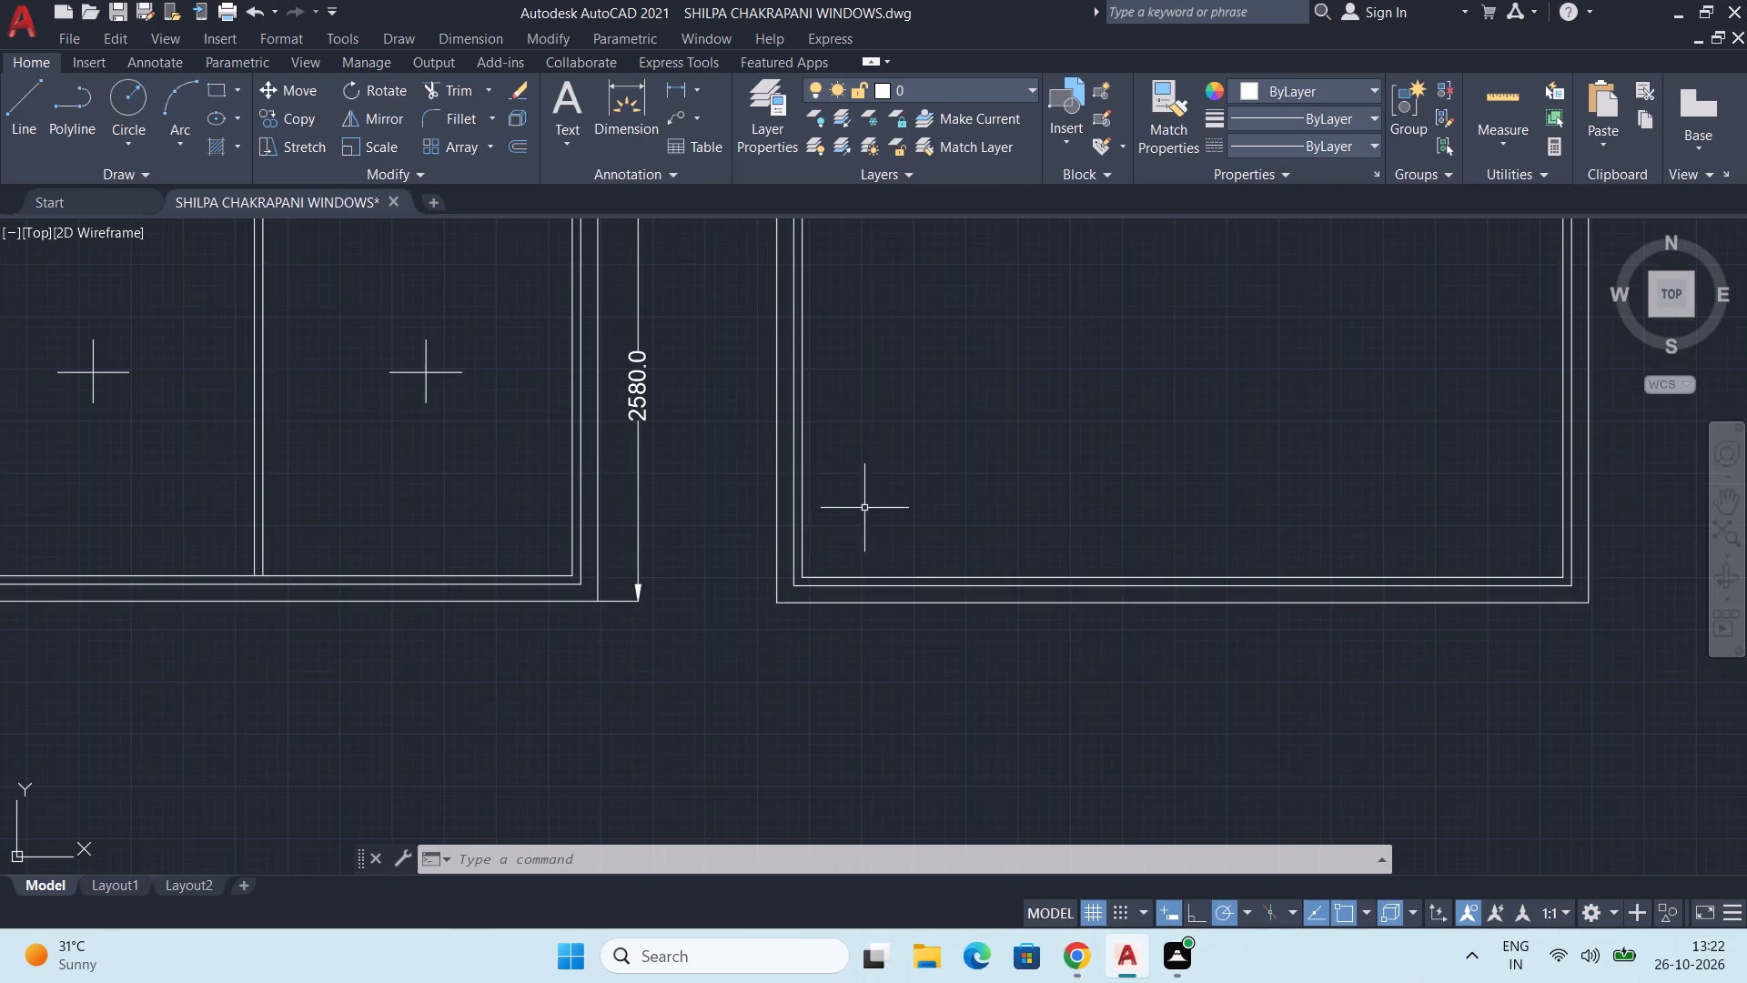
middle_click_drag(918, 508, 860, 479)
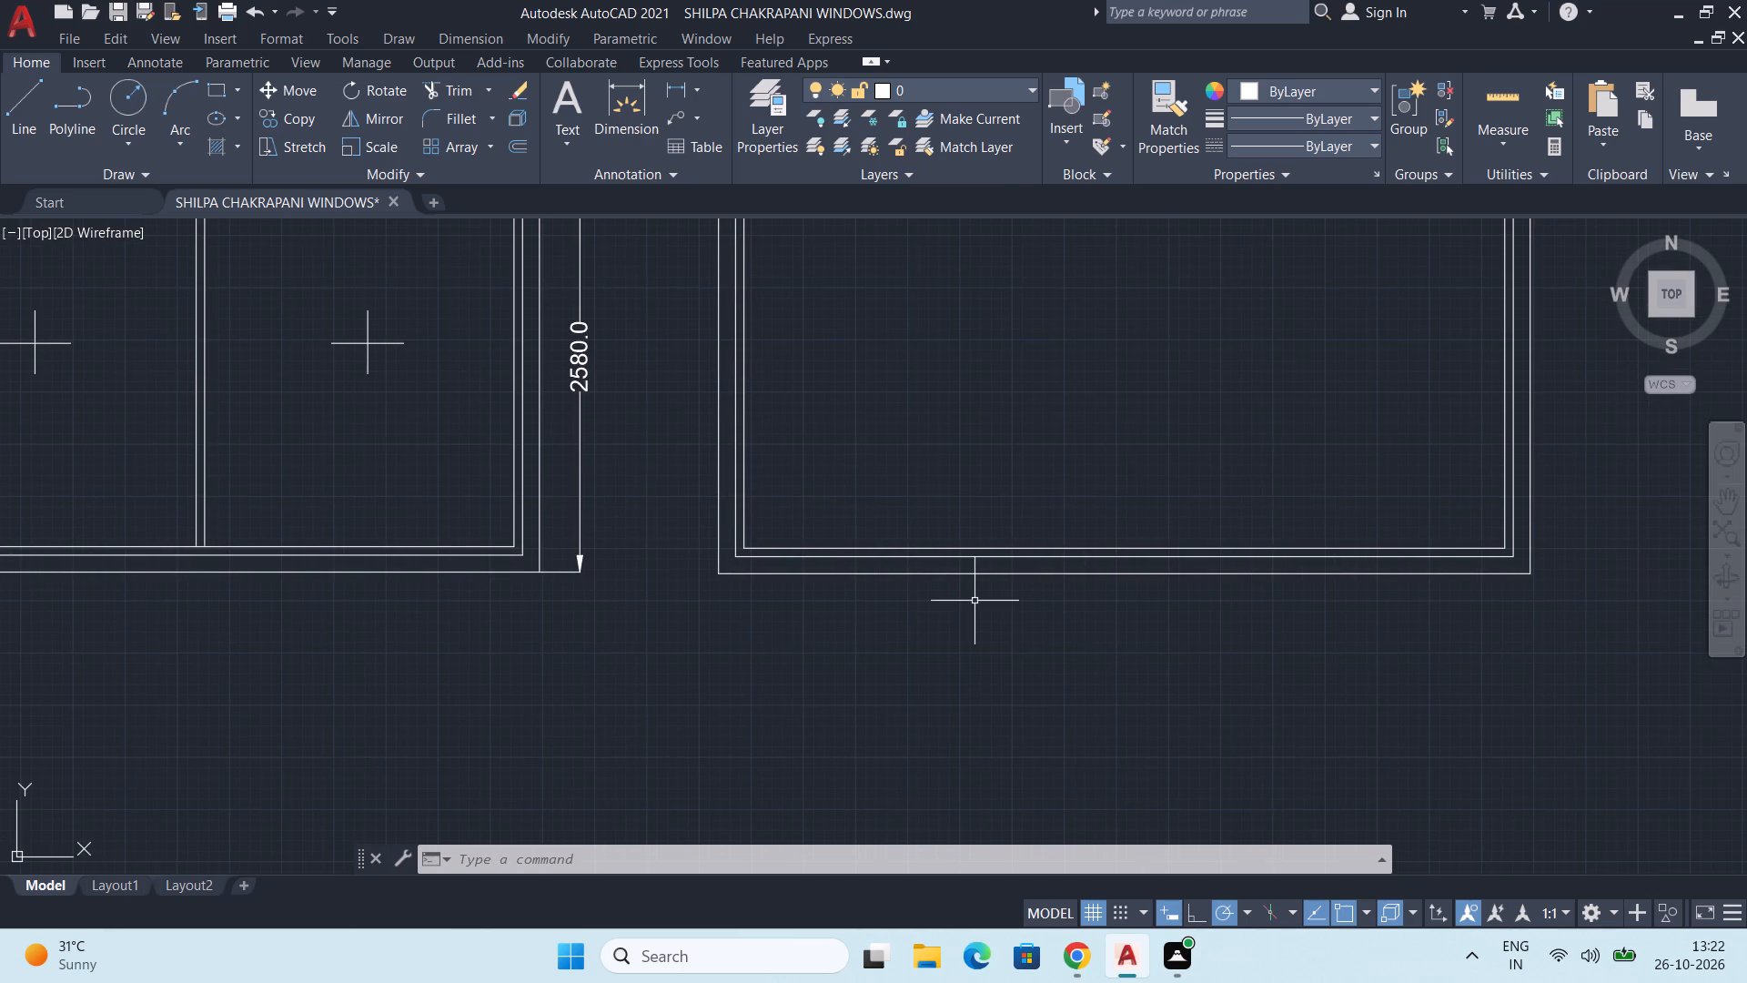
scroll(975, 605, "up", 1)
scroll(1405, 421, "down", 1)
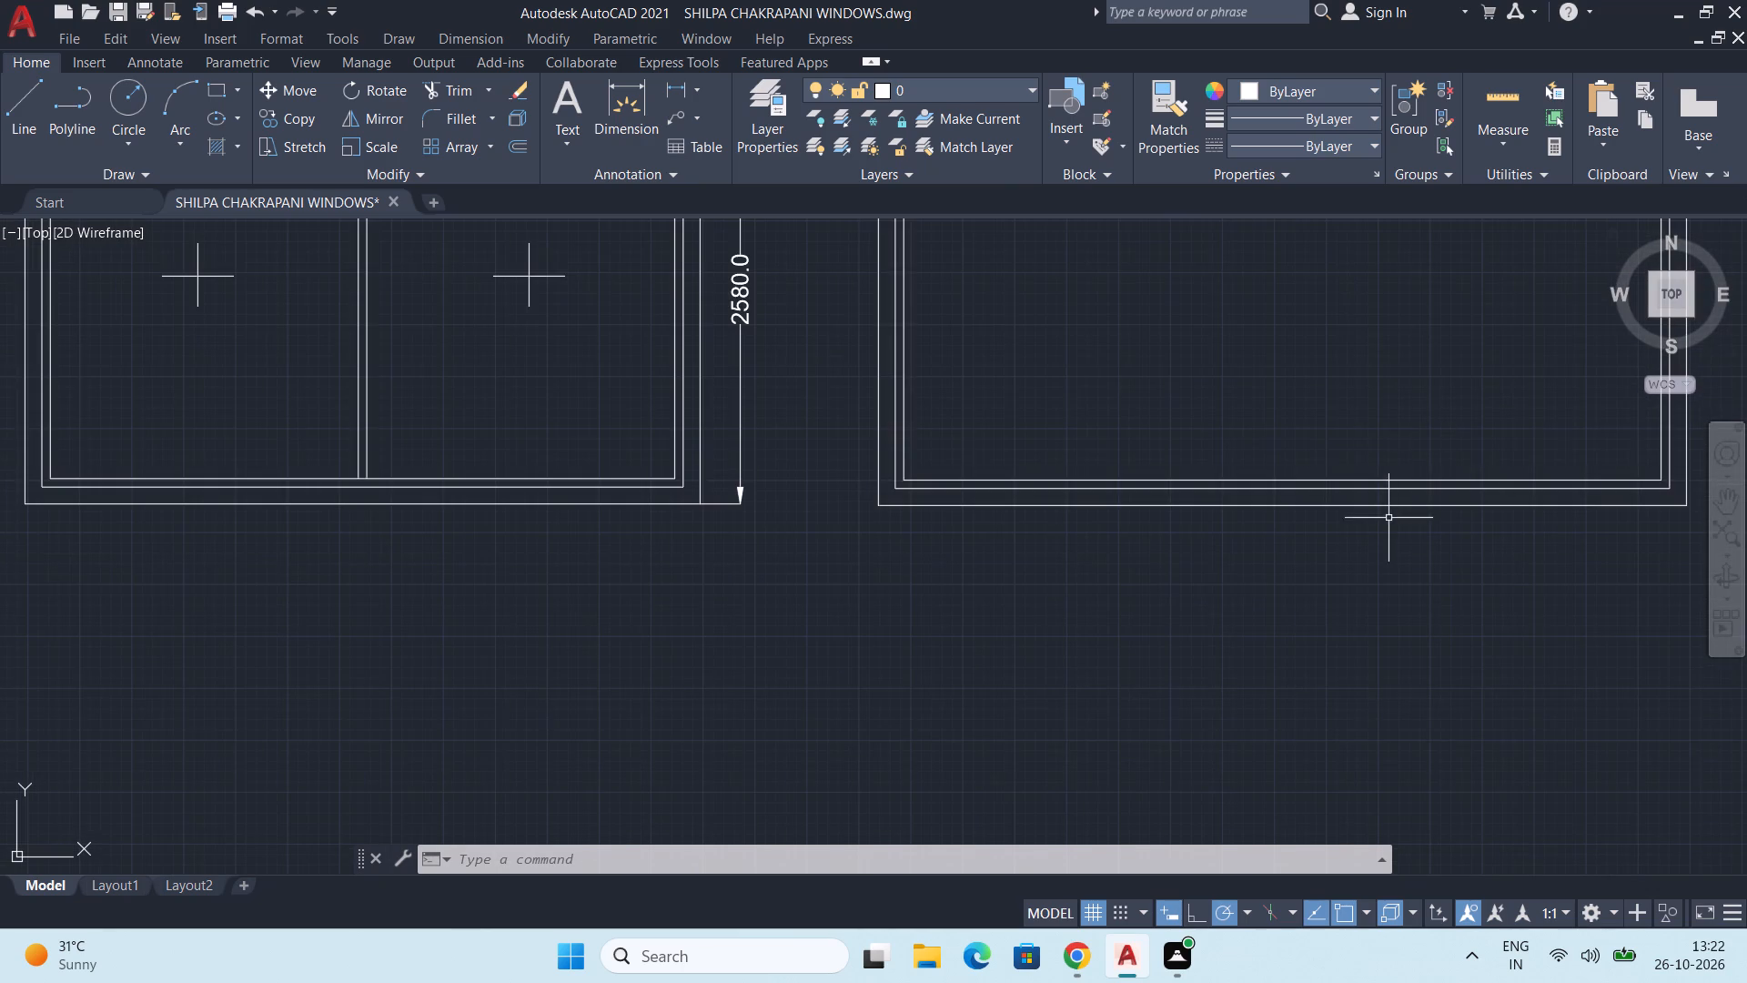
left_click(1348, 481)
key("x")
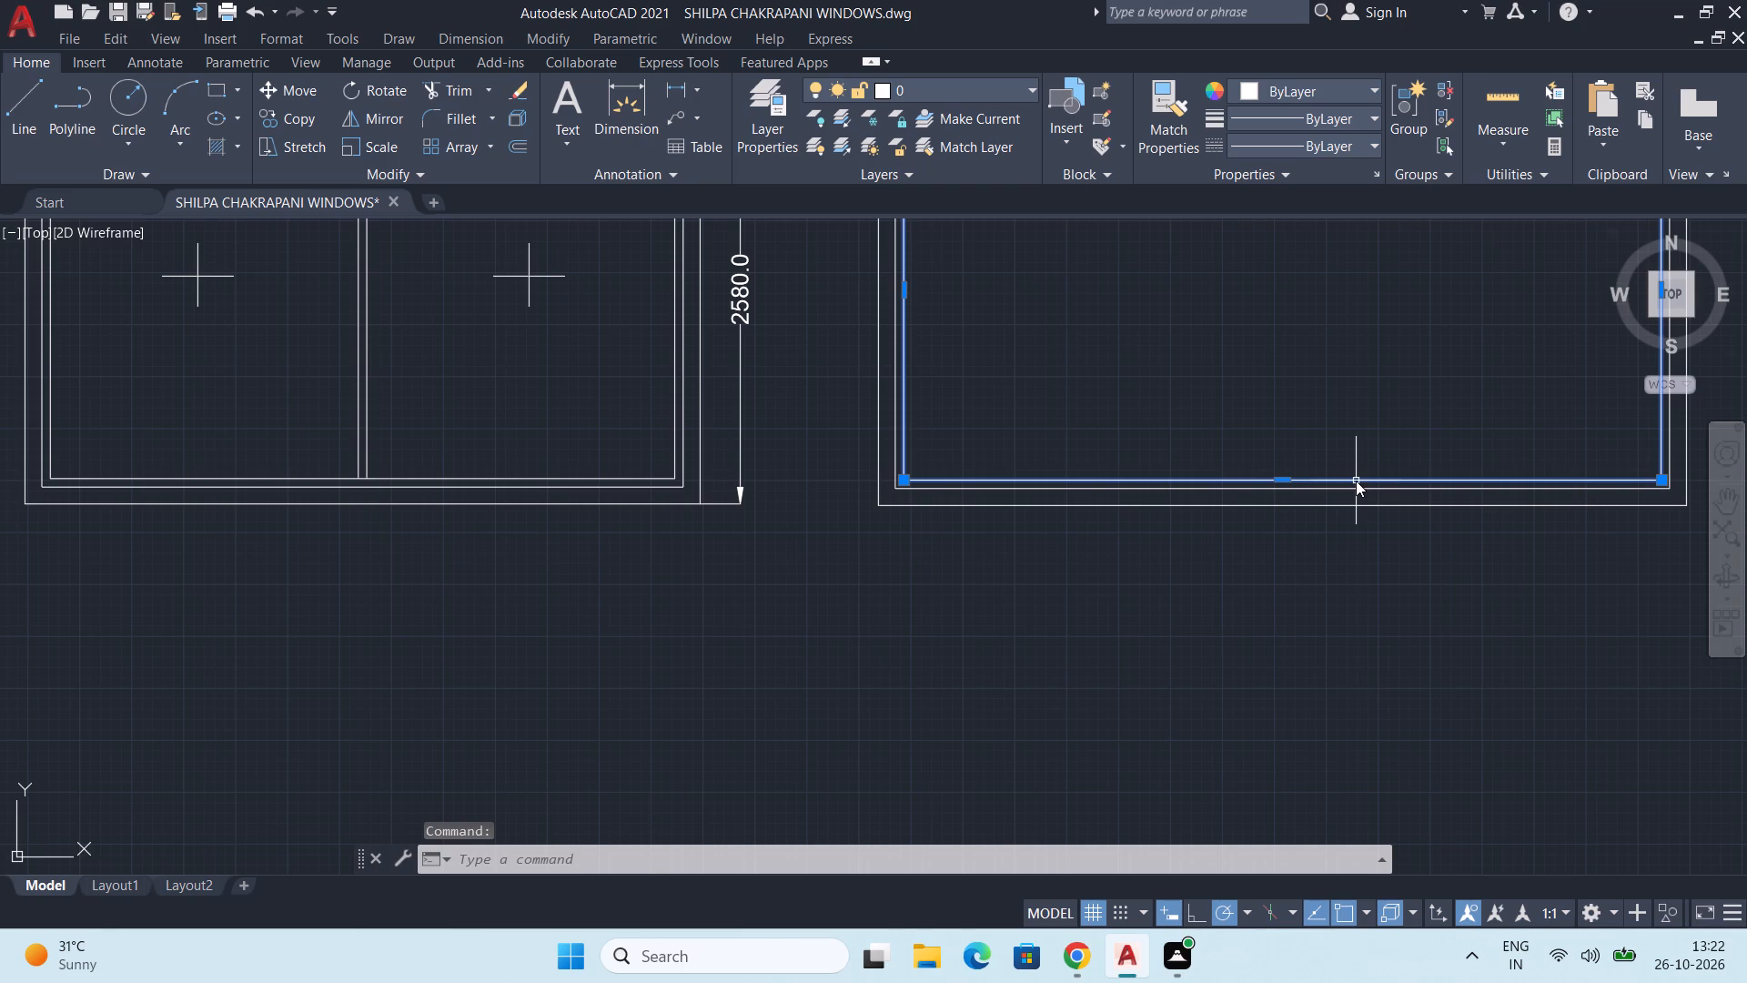
key("Return")
Divide the bottom line of the new frame's exploded innermost outline into 3 equal segments.
left_click(1339, 479)
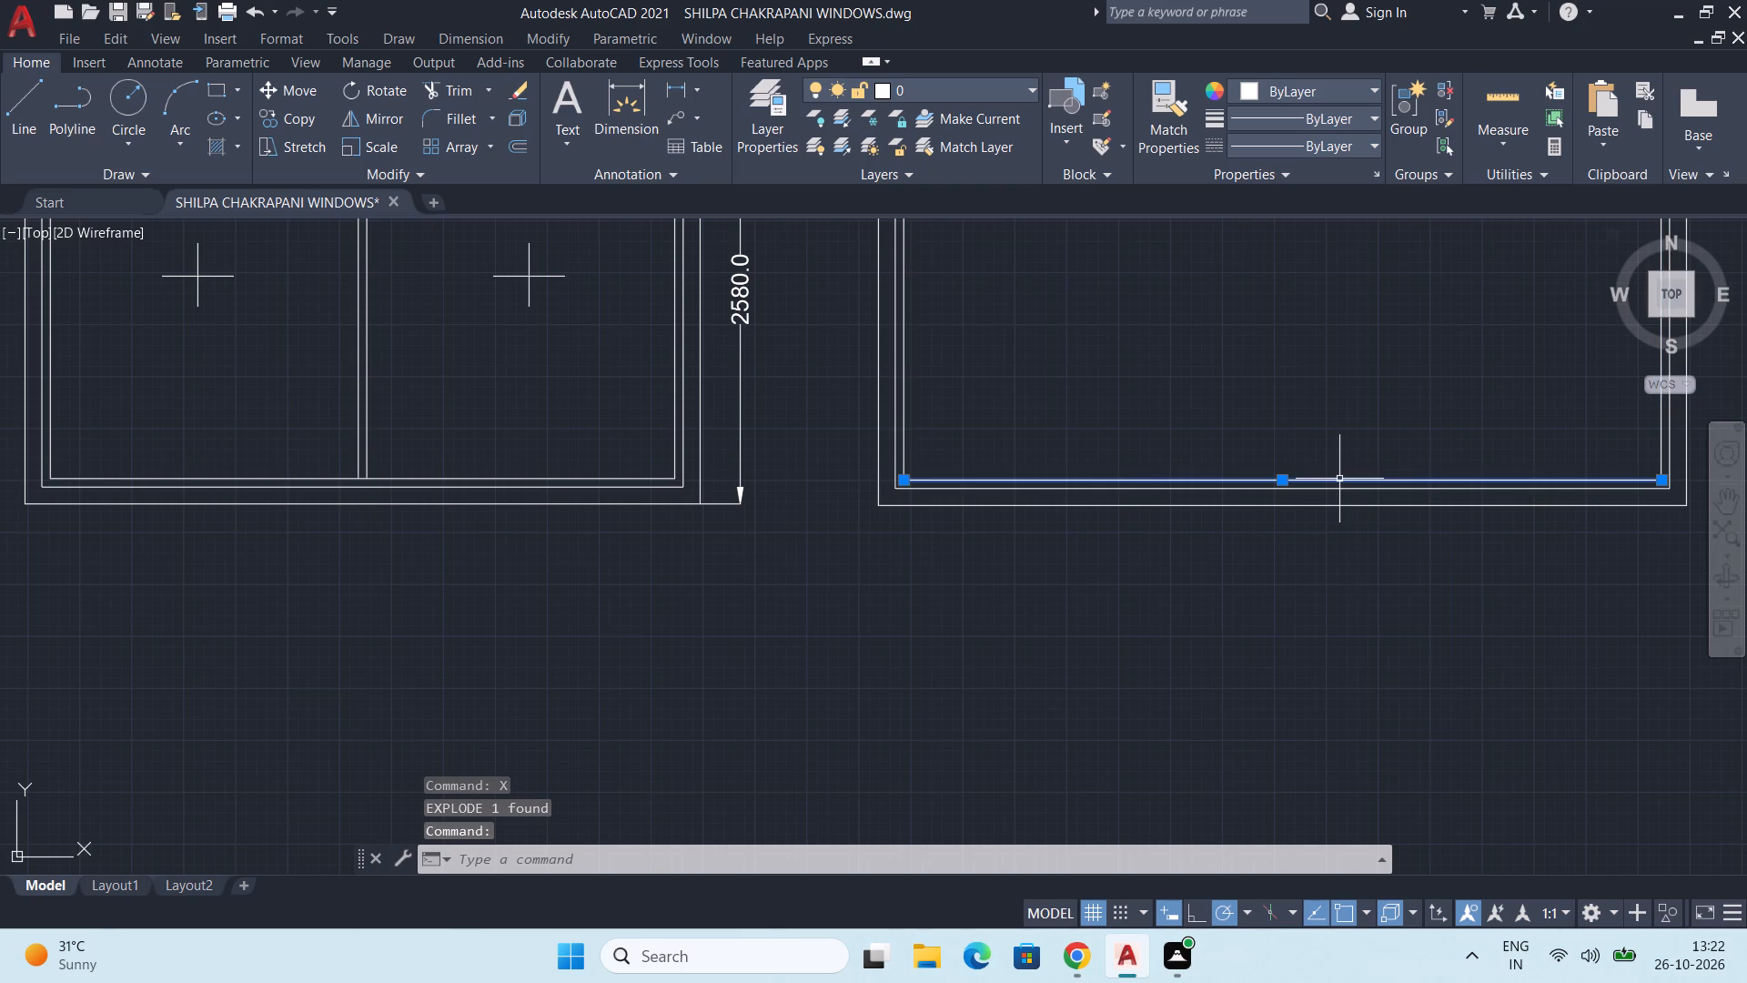
type("DI")
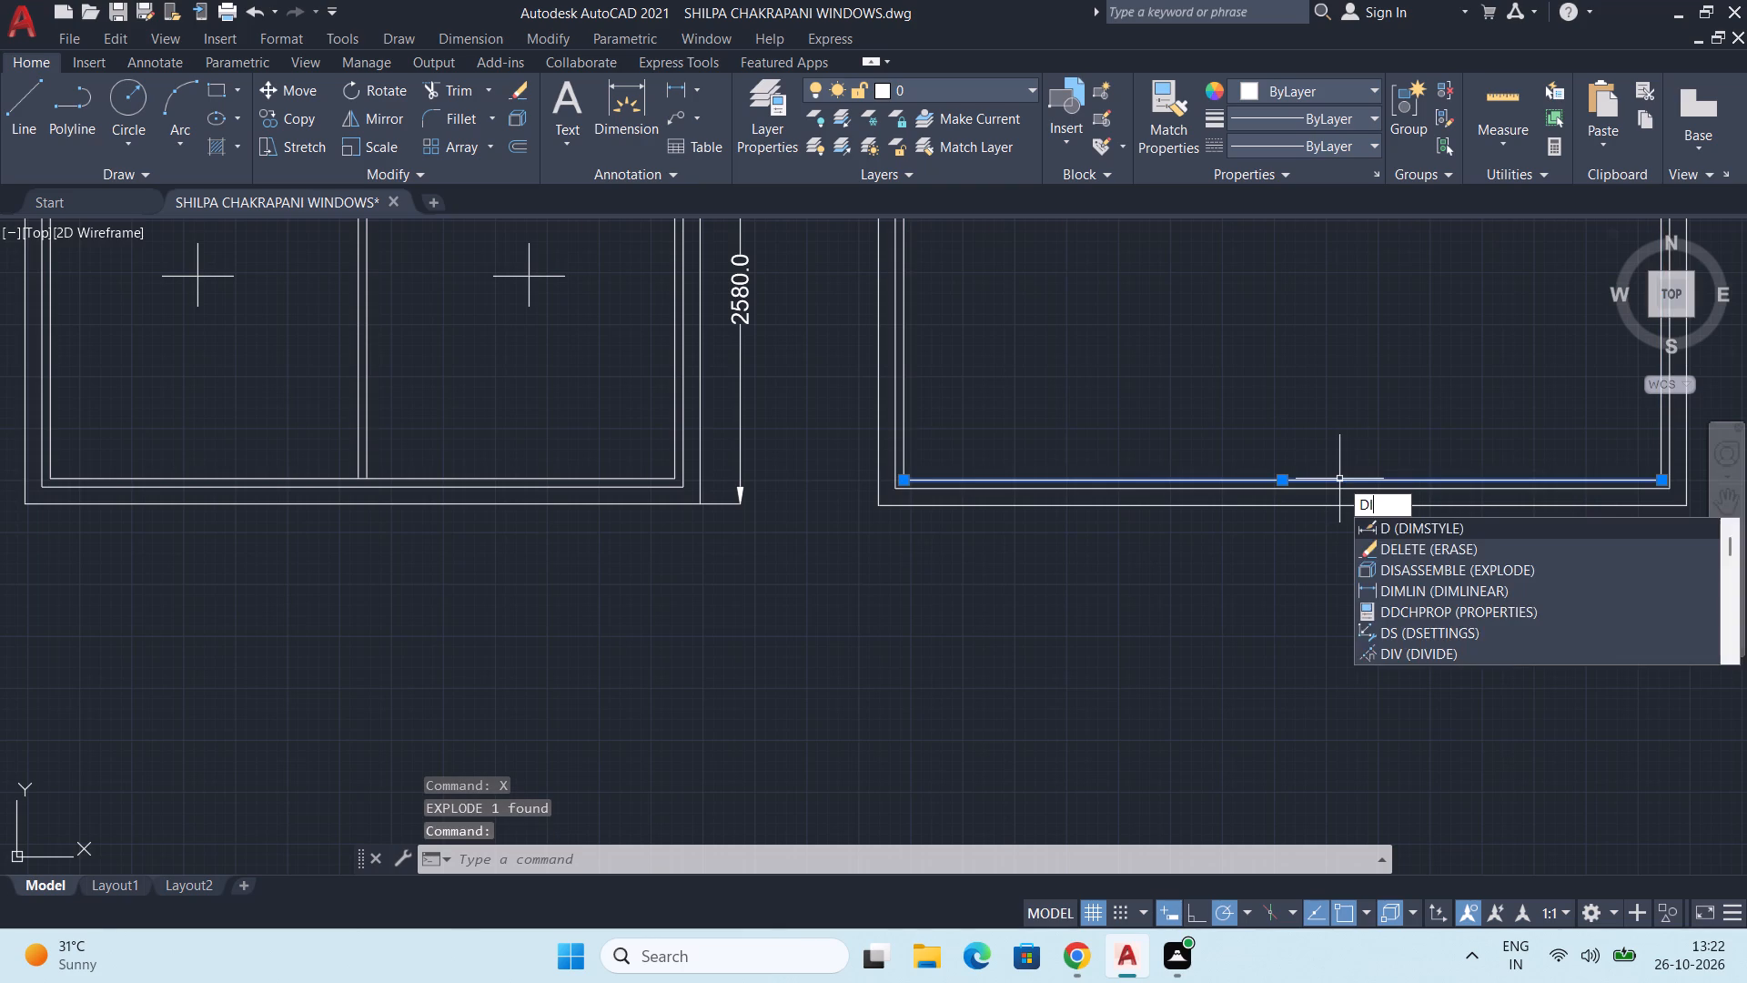
key("v")
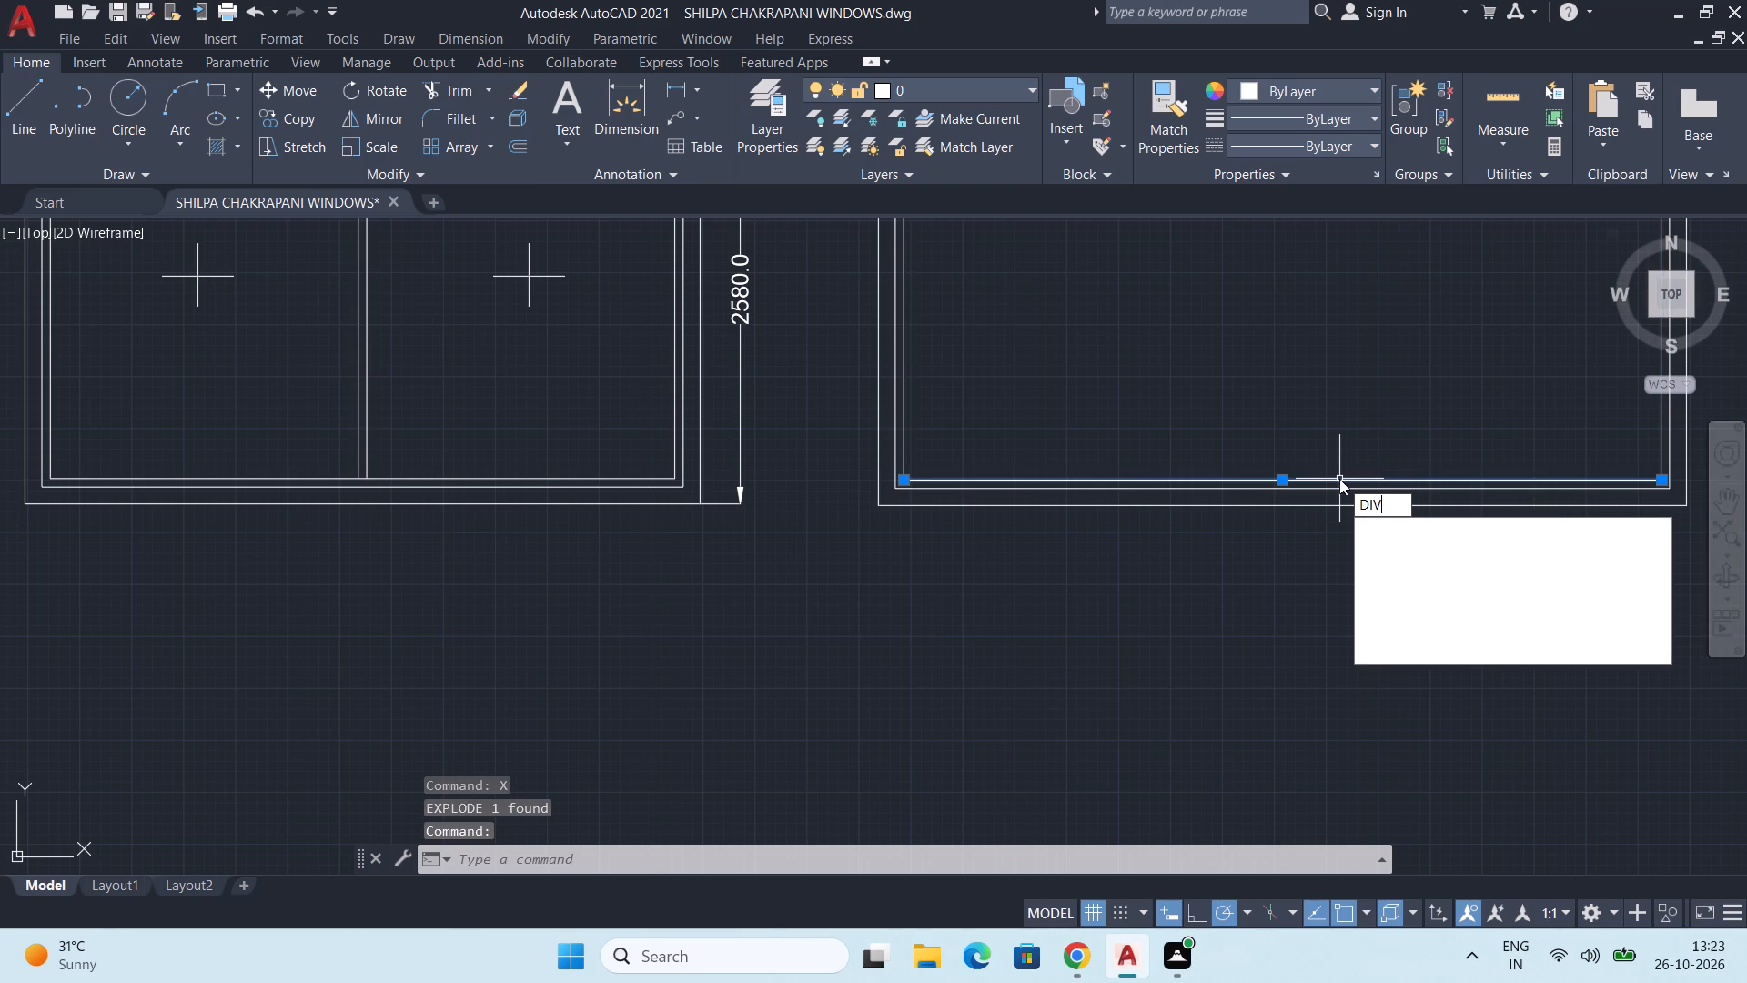
key("Return")
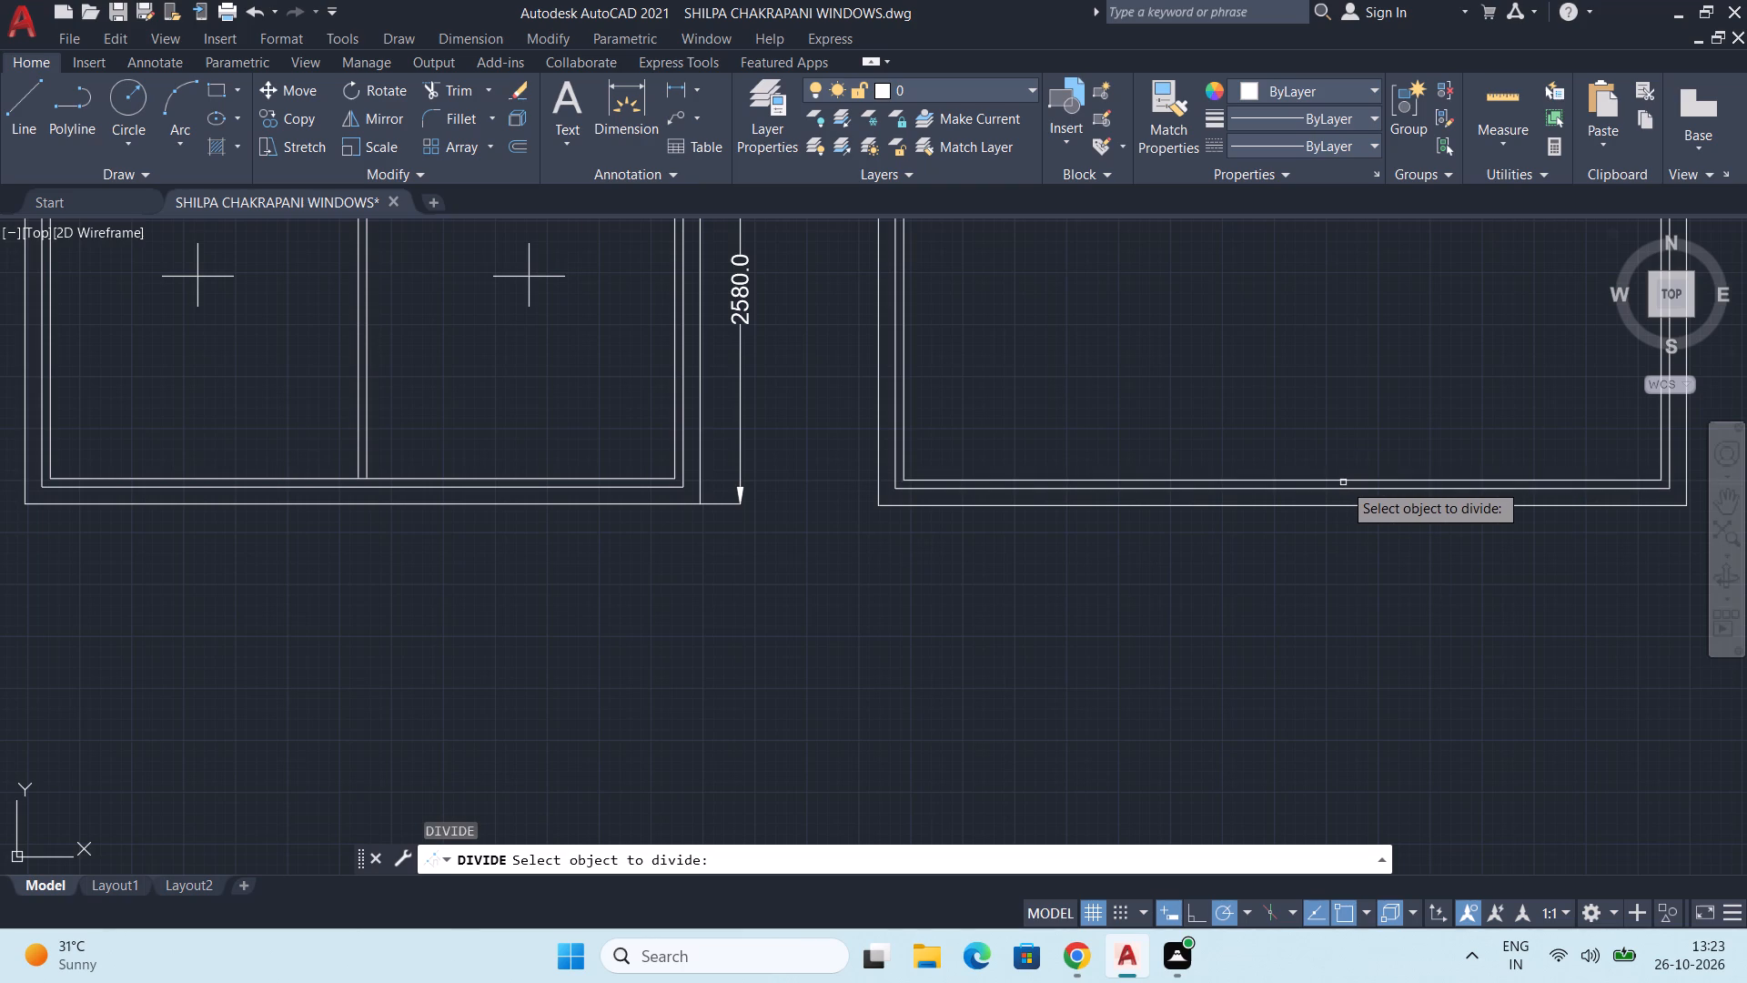
left_click(1353, 480)
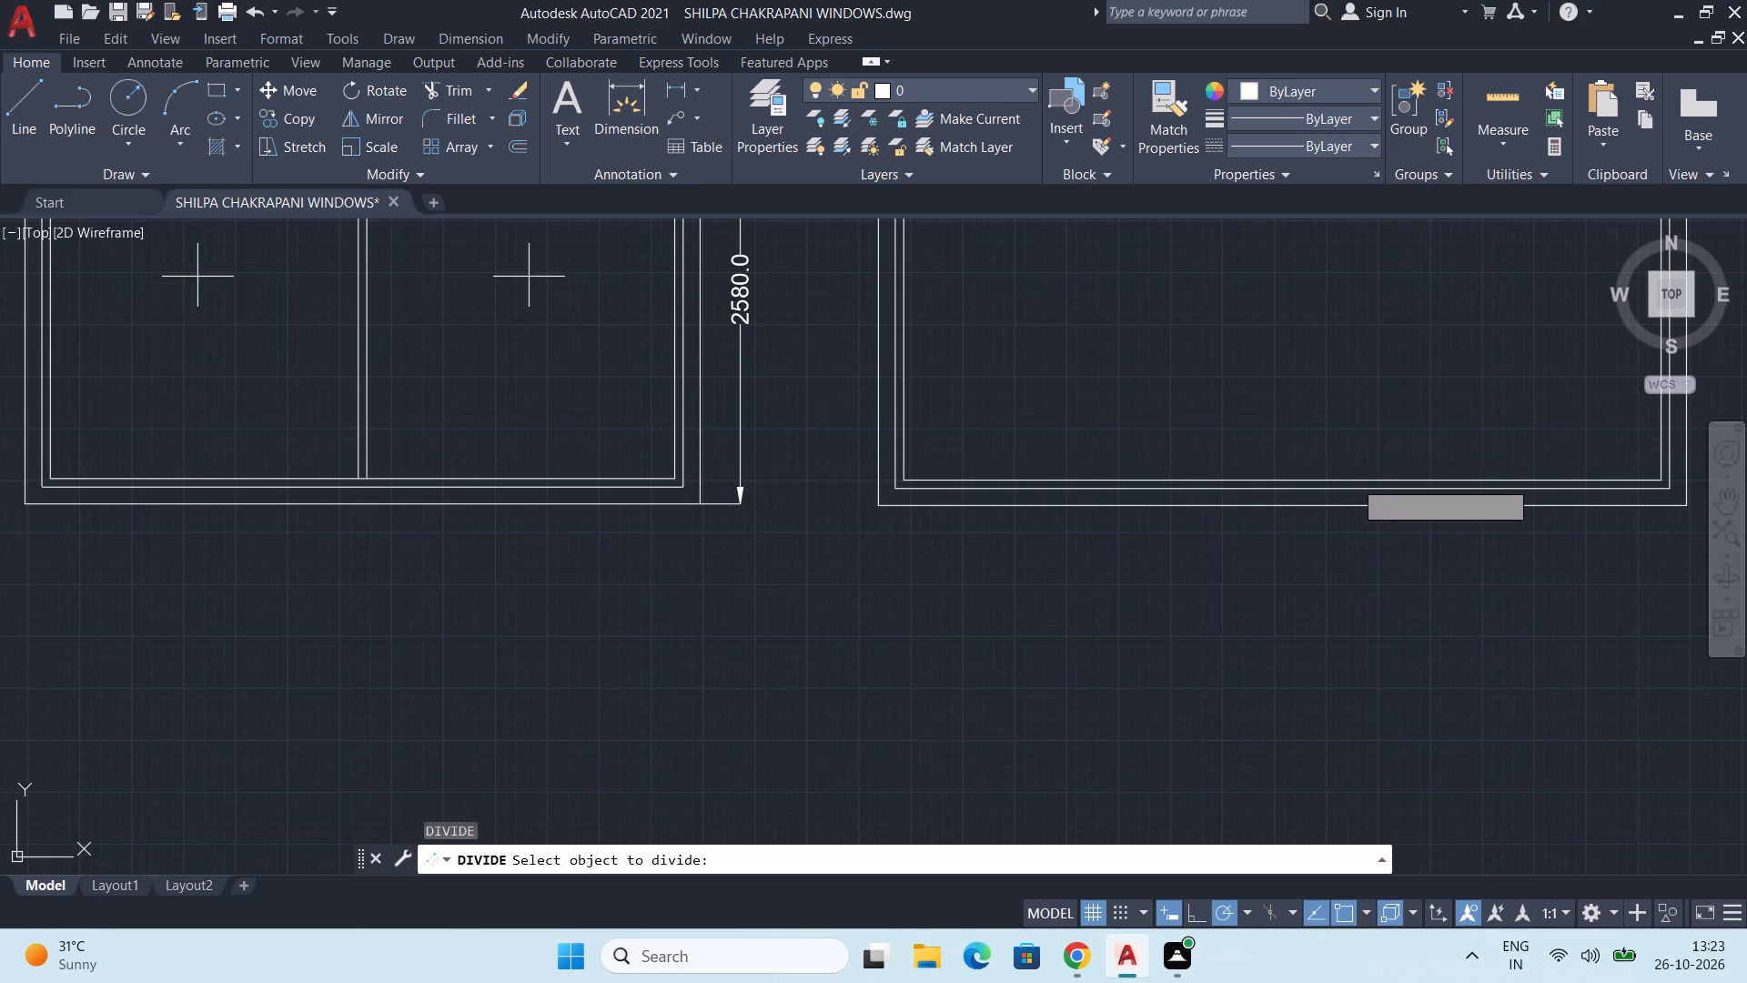
key("3")
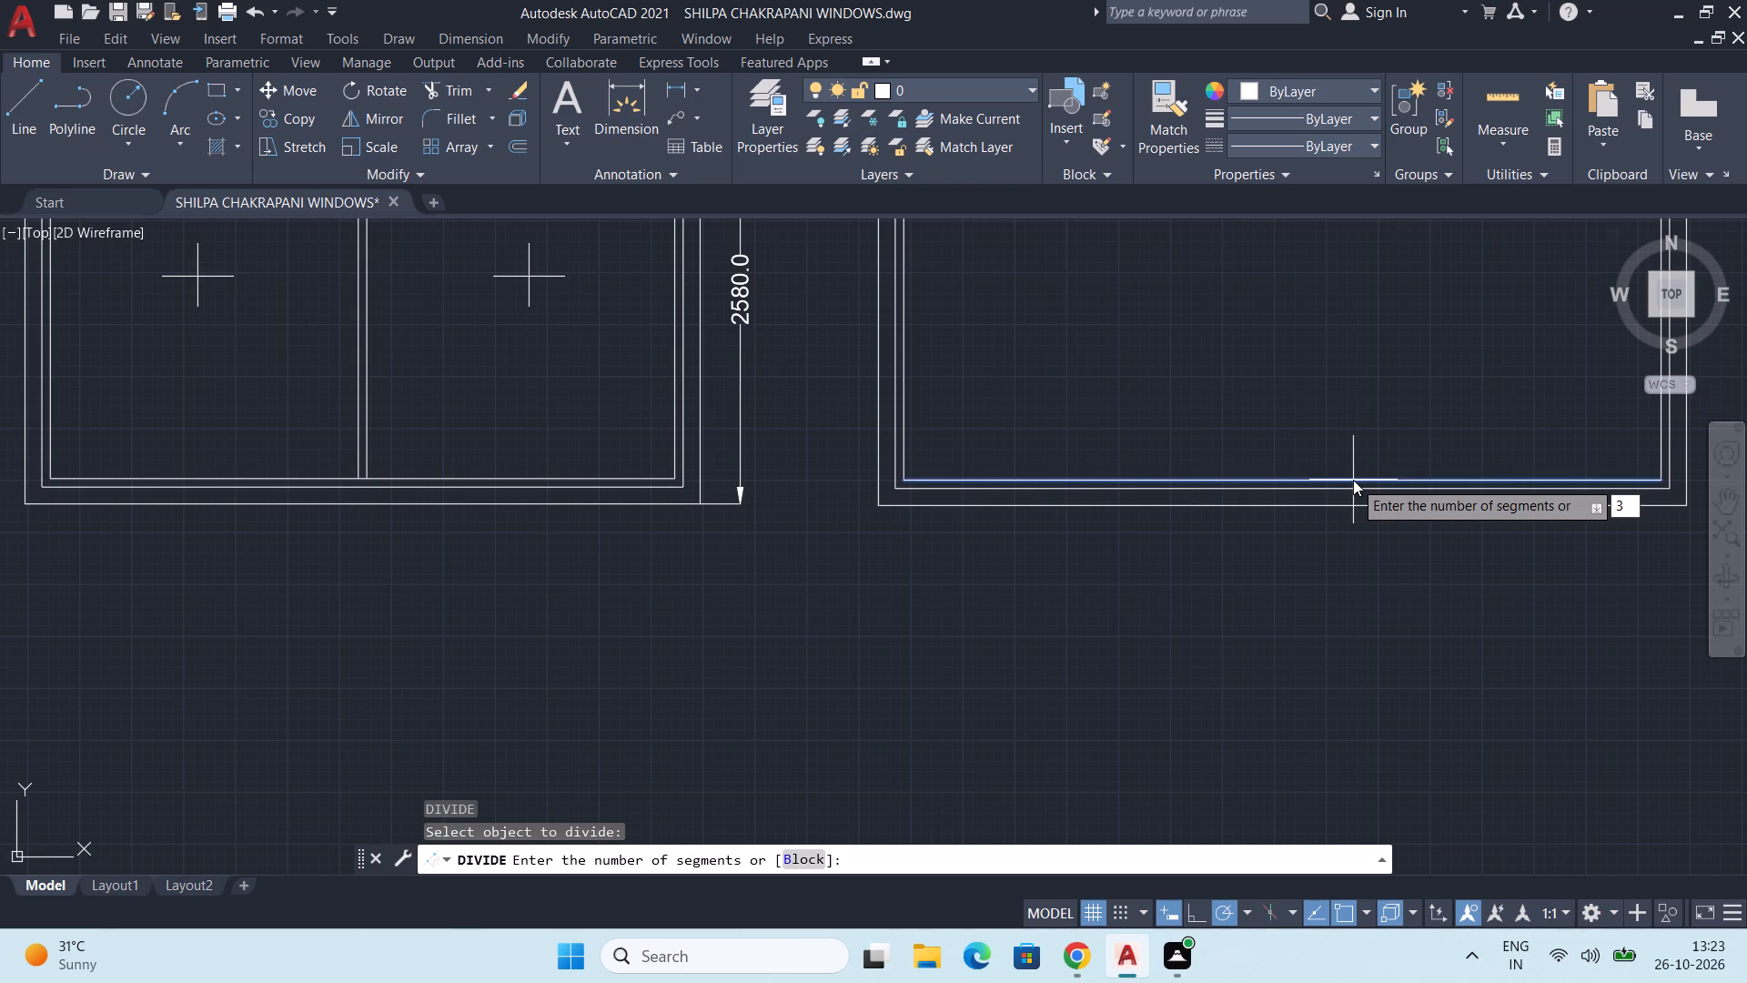
key("Return")
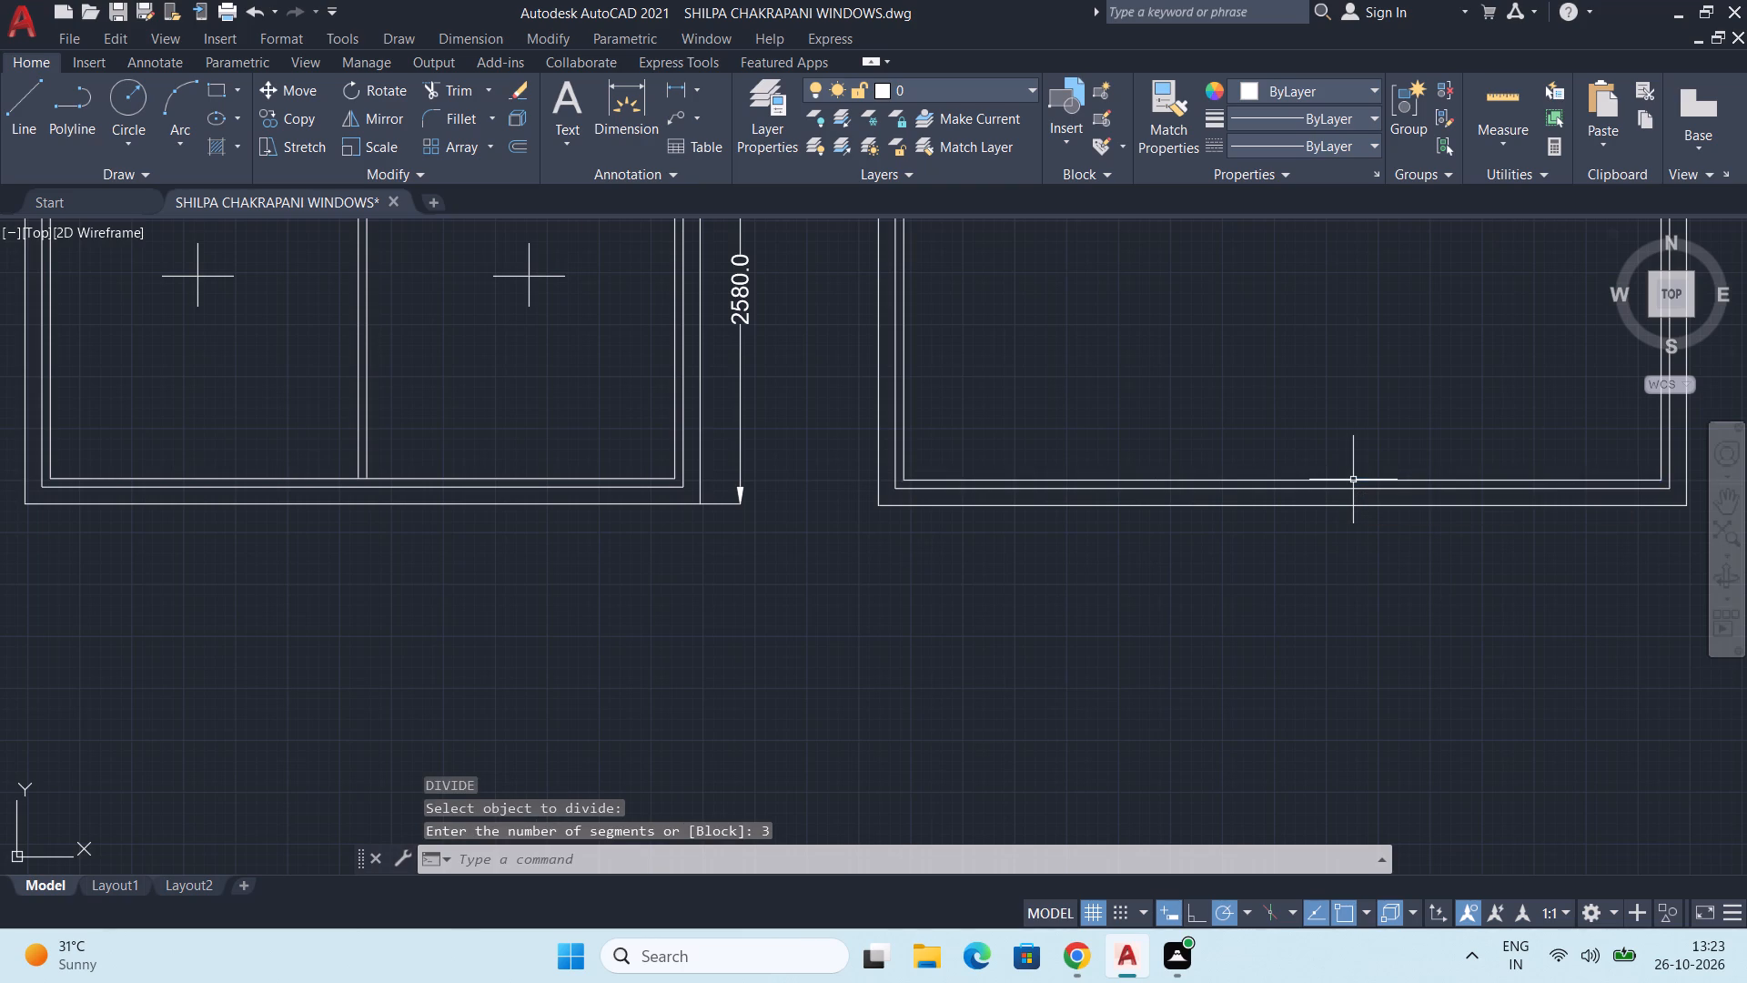
left_click(984, 480)
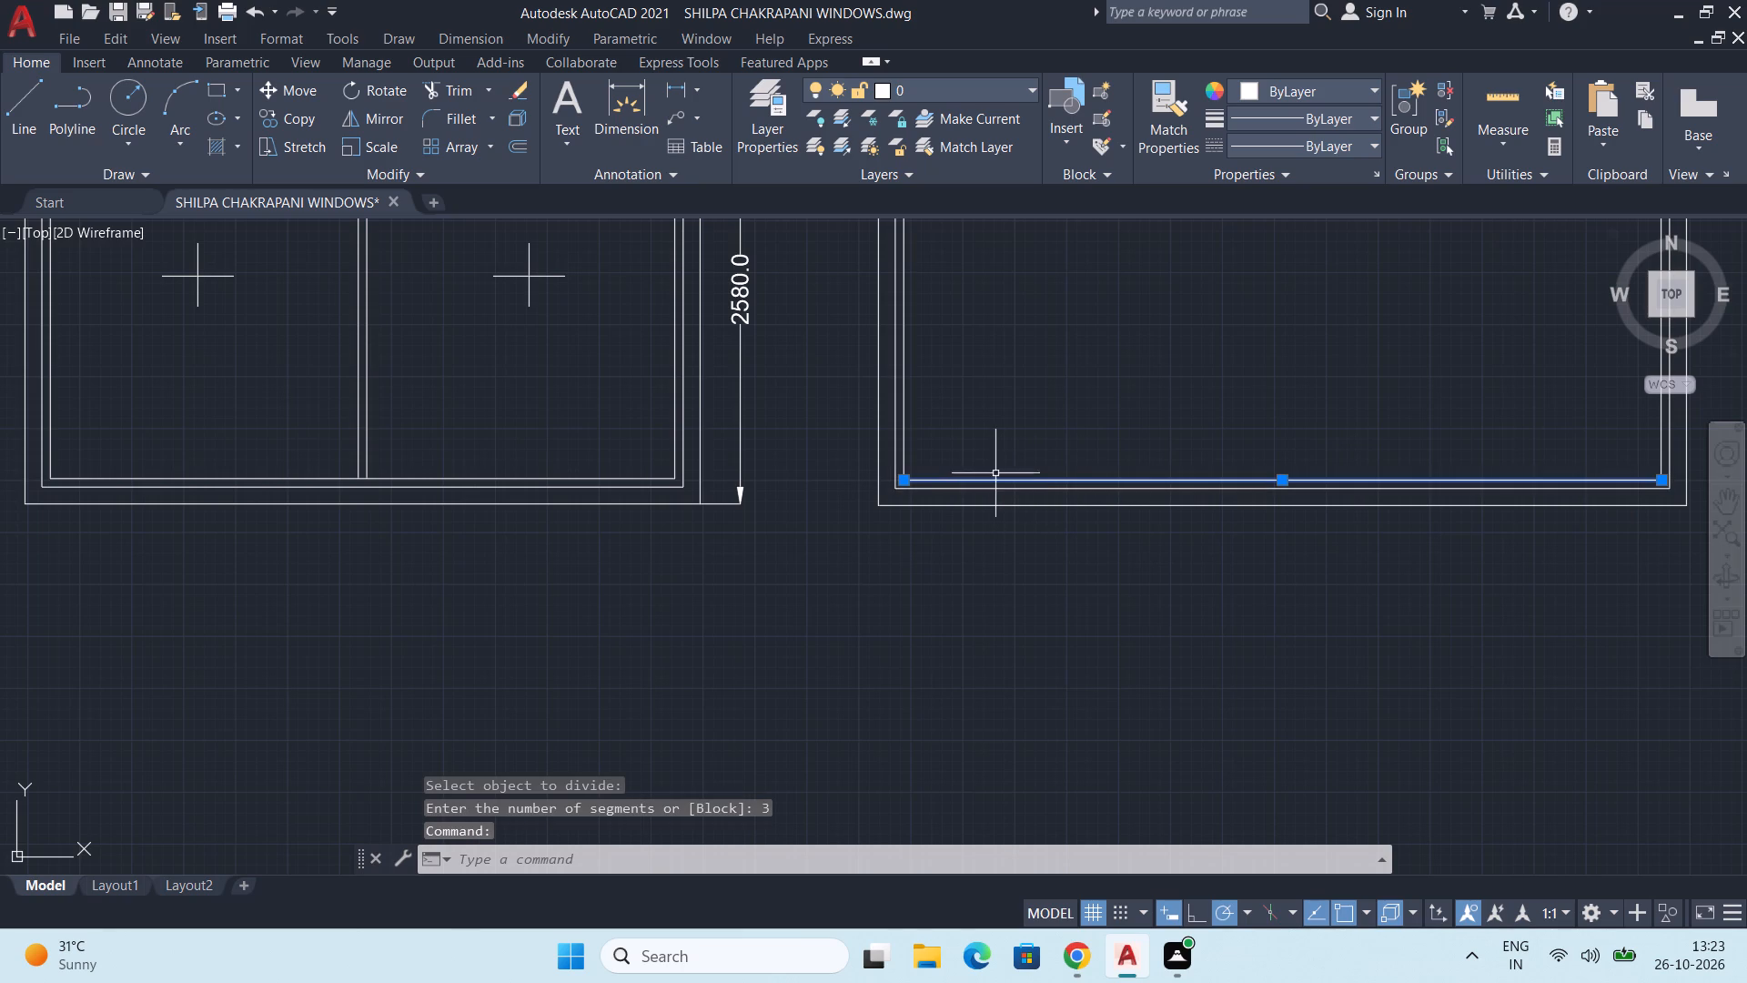
key("Escape")
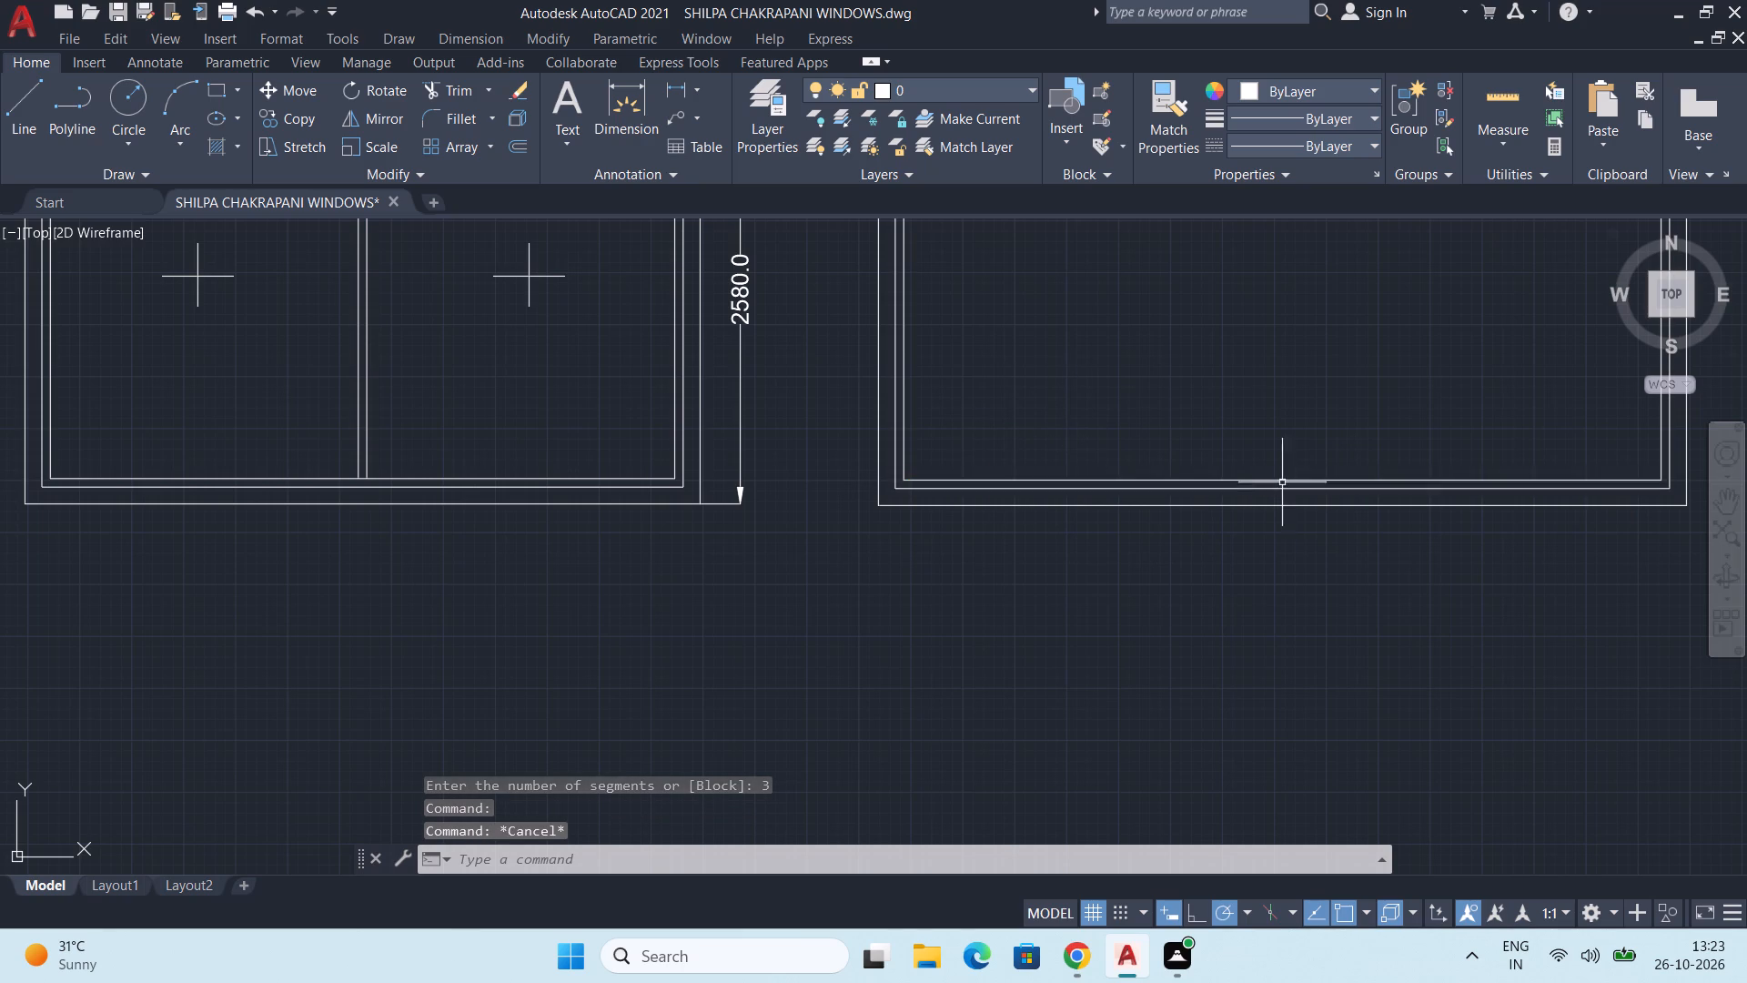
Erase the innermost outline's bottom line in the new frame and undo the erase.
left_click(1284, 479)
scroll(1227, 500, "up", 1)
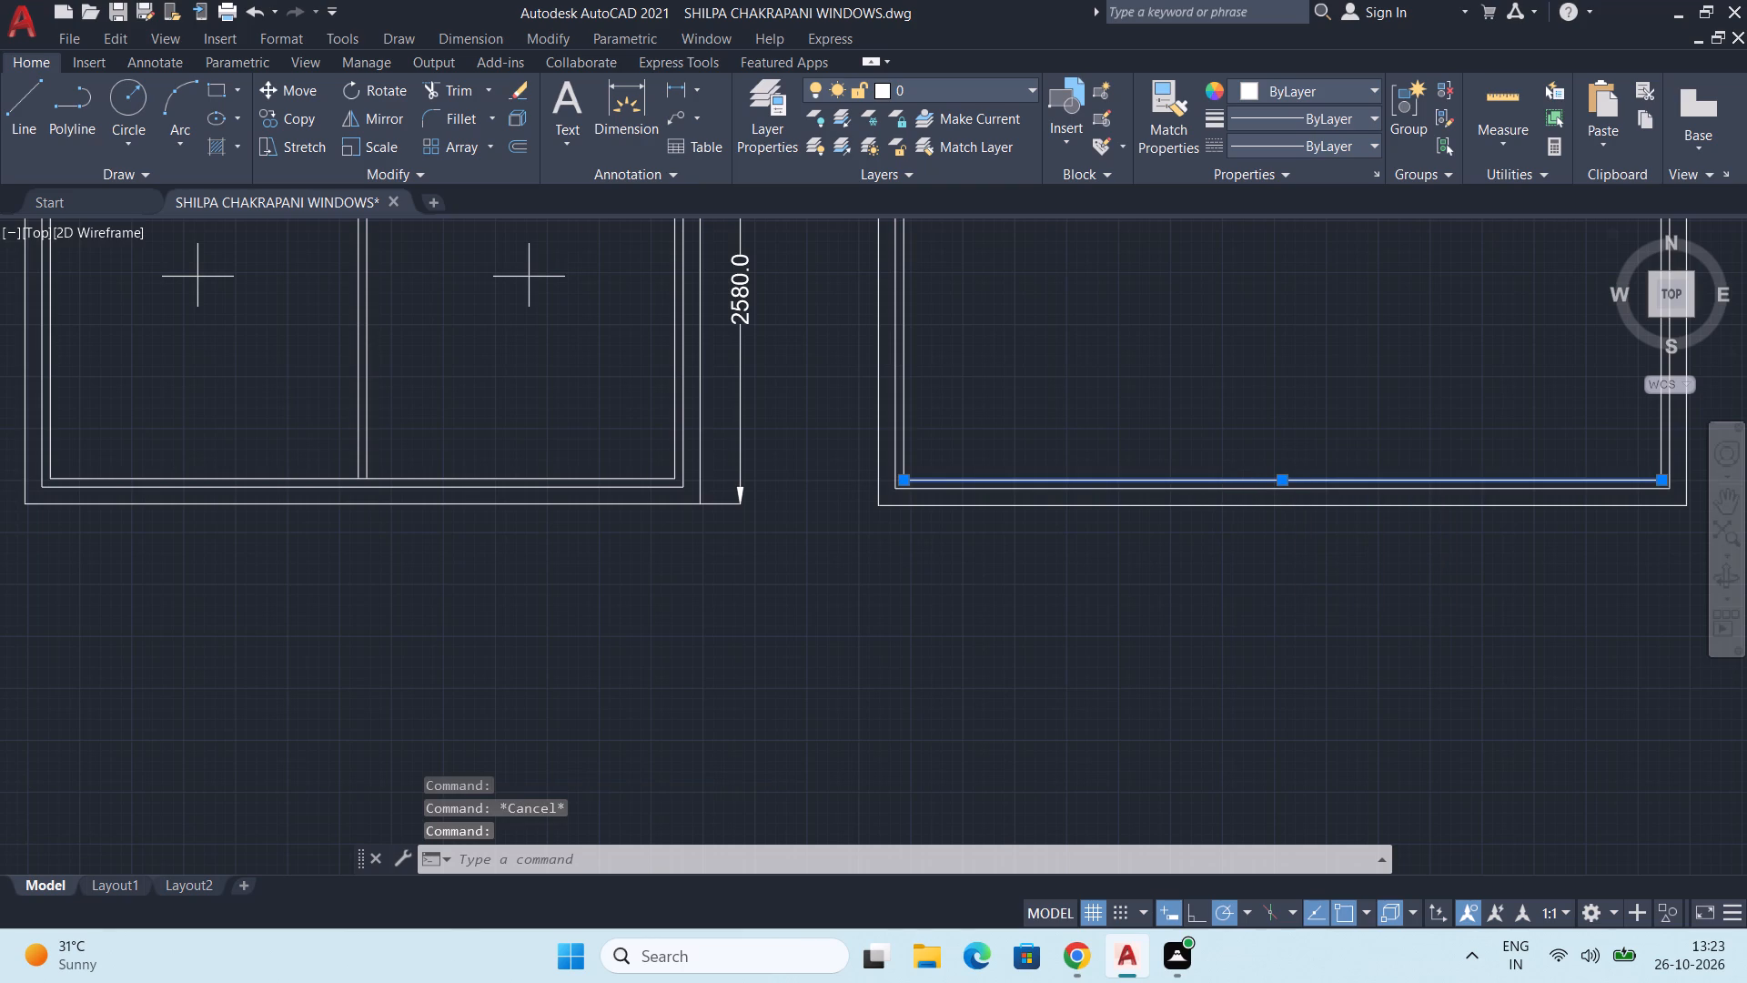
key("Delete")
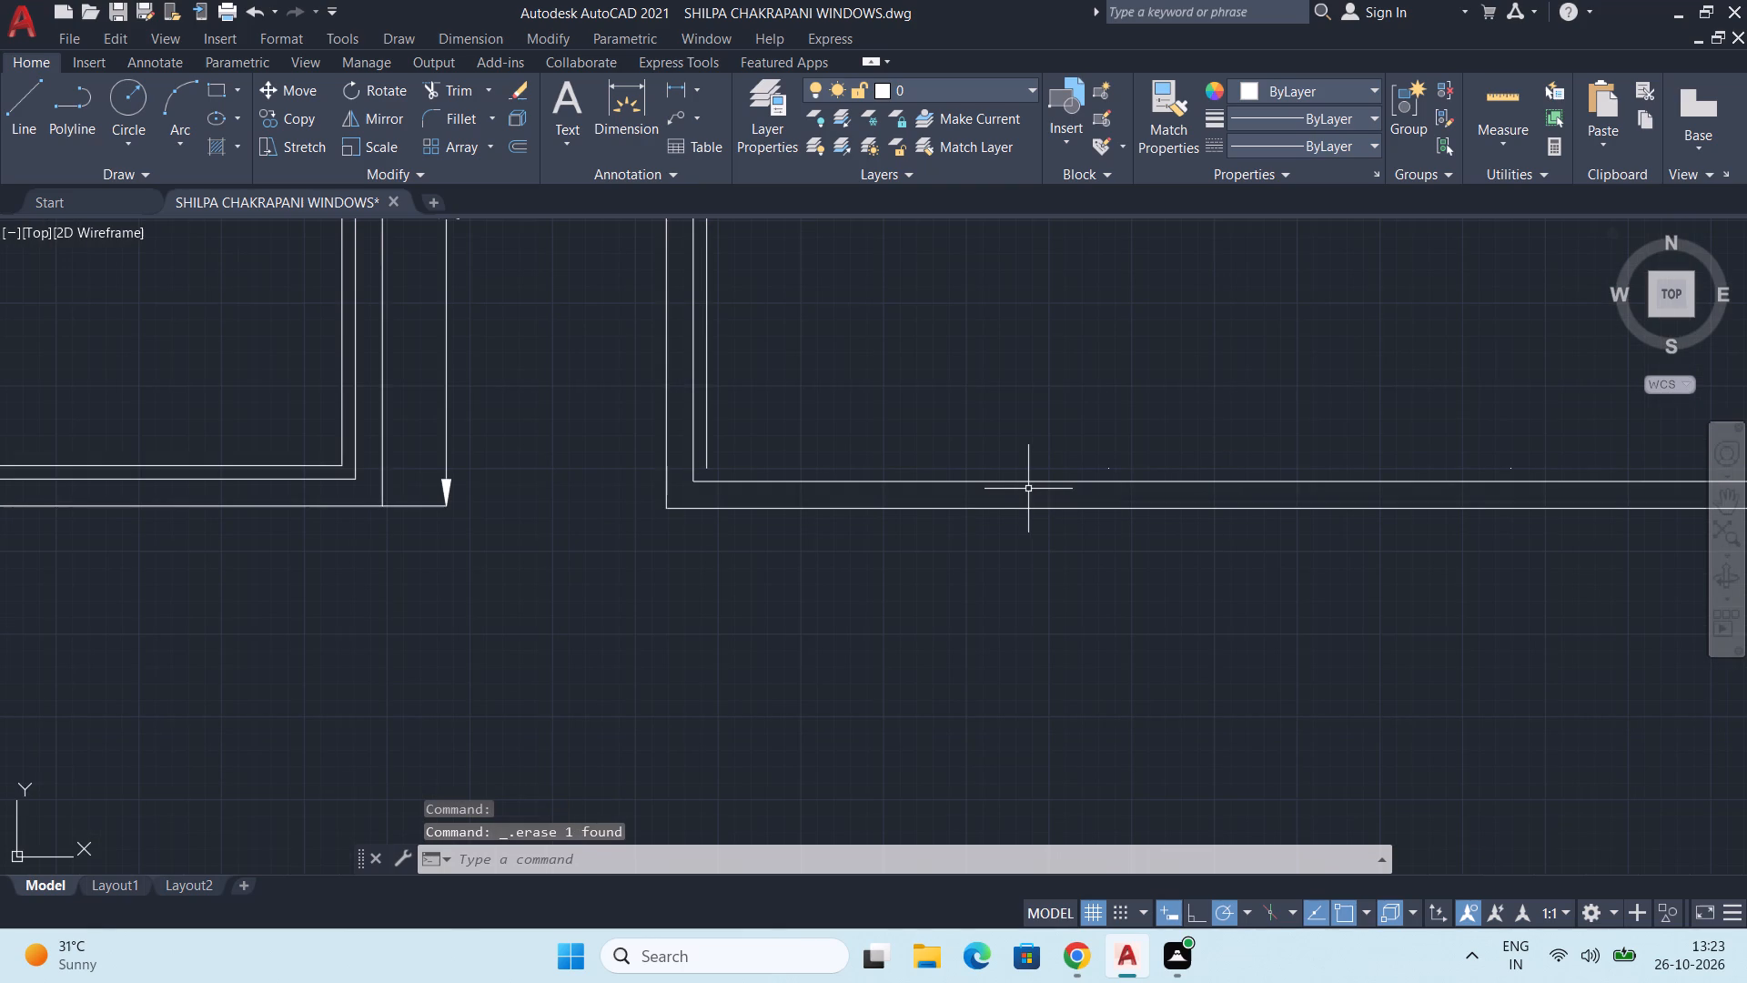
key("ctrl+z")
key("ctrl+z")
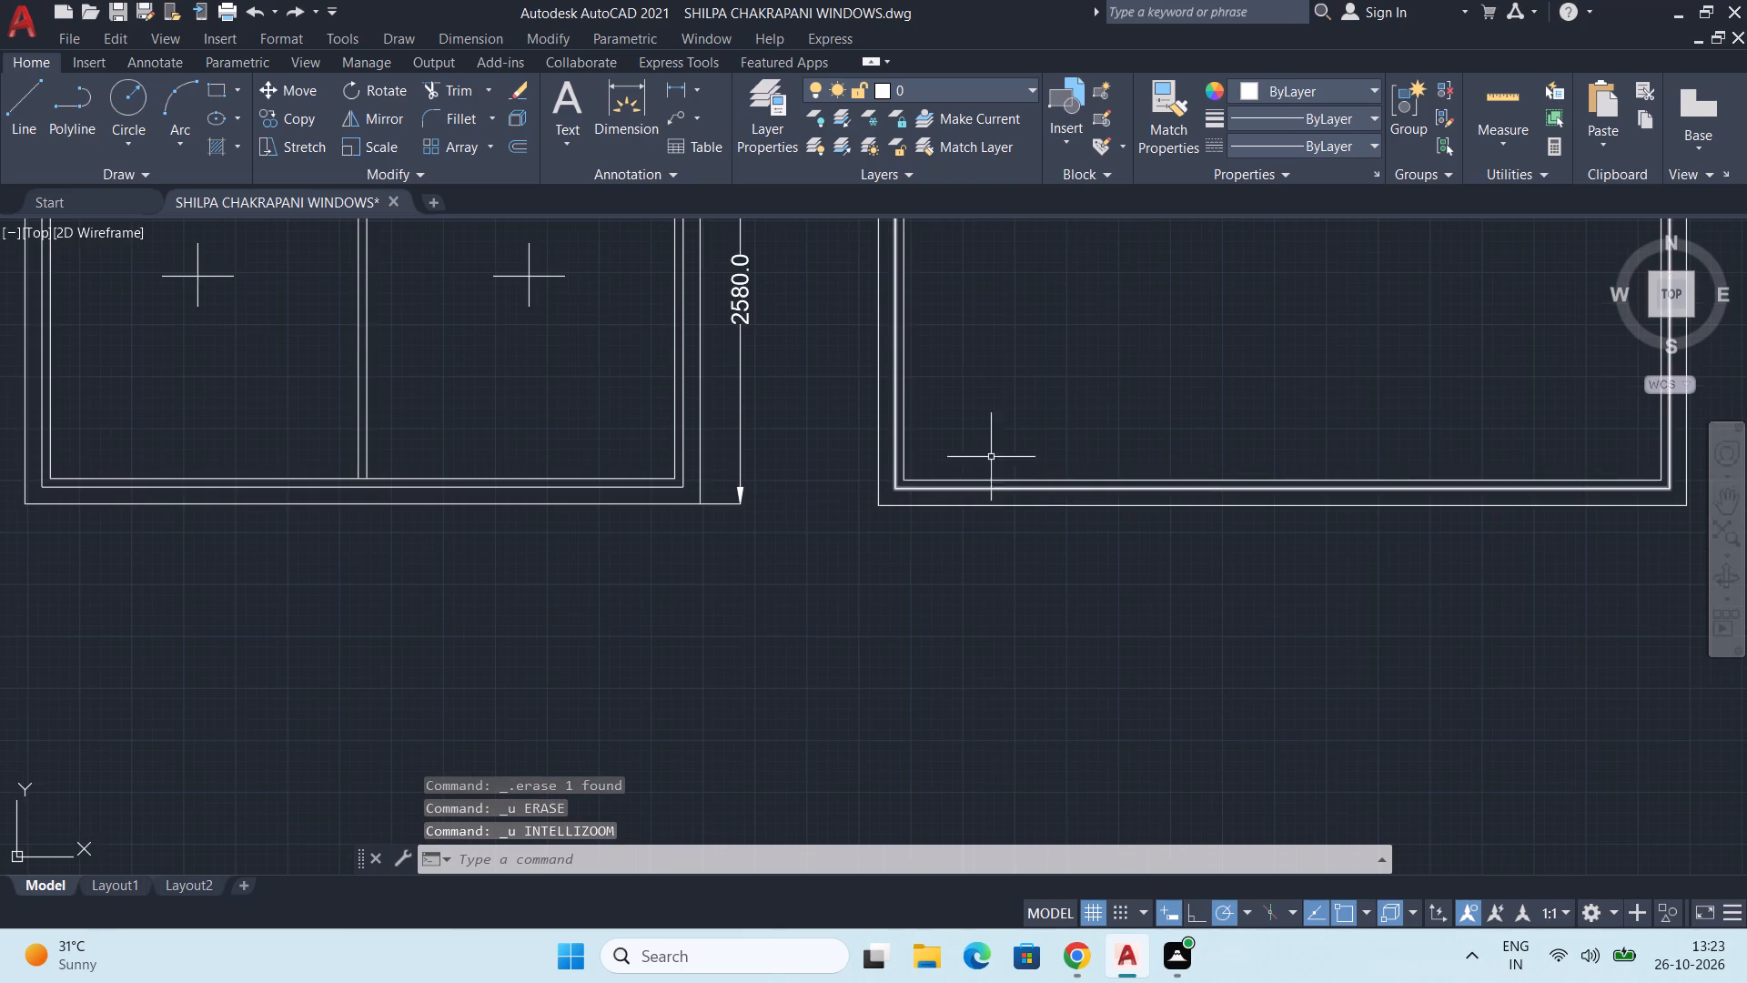
Draw a vertical line from the first one-third division point on the innermost bottom line up to the innermost top line.
scroll(1007, 452, "down", 1)
middle_click_drag(1052, 461, 980, 518)
scroll(962, 557, "up", 1)
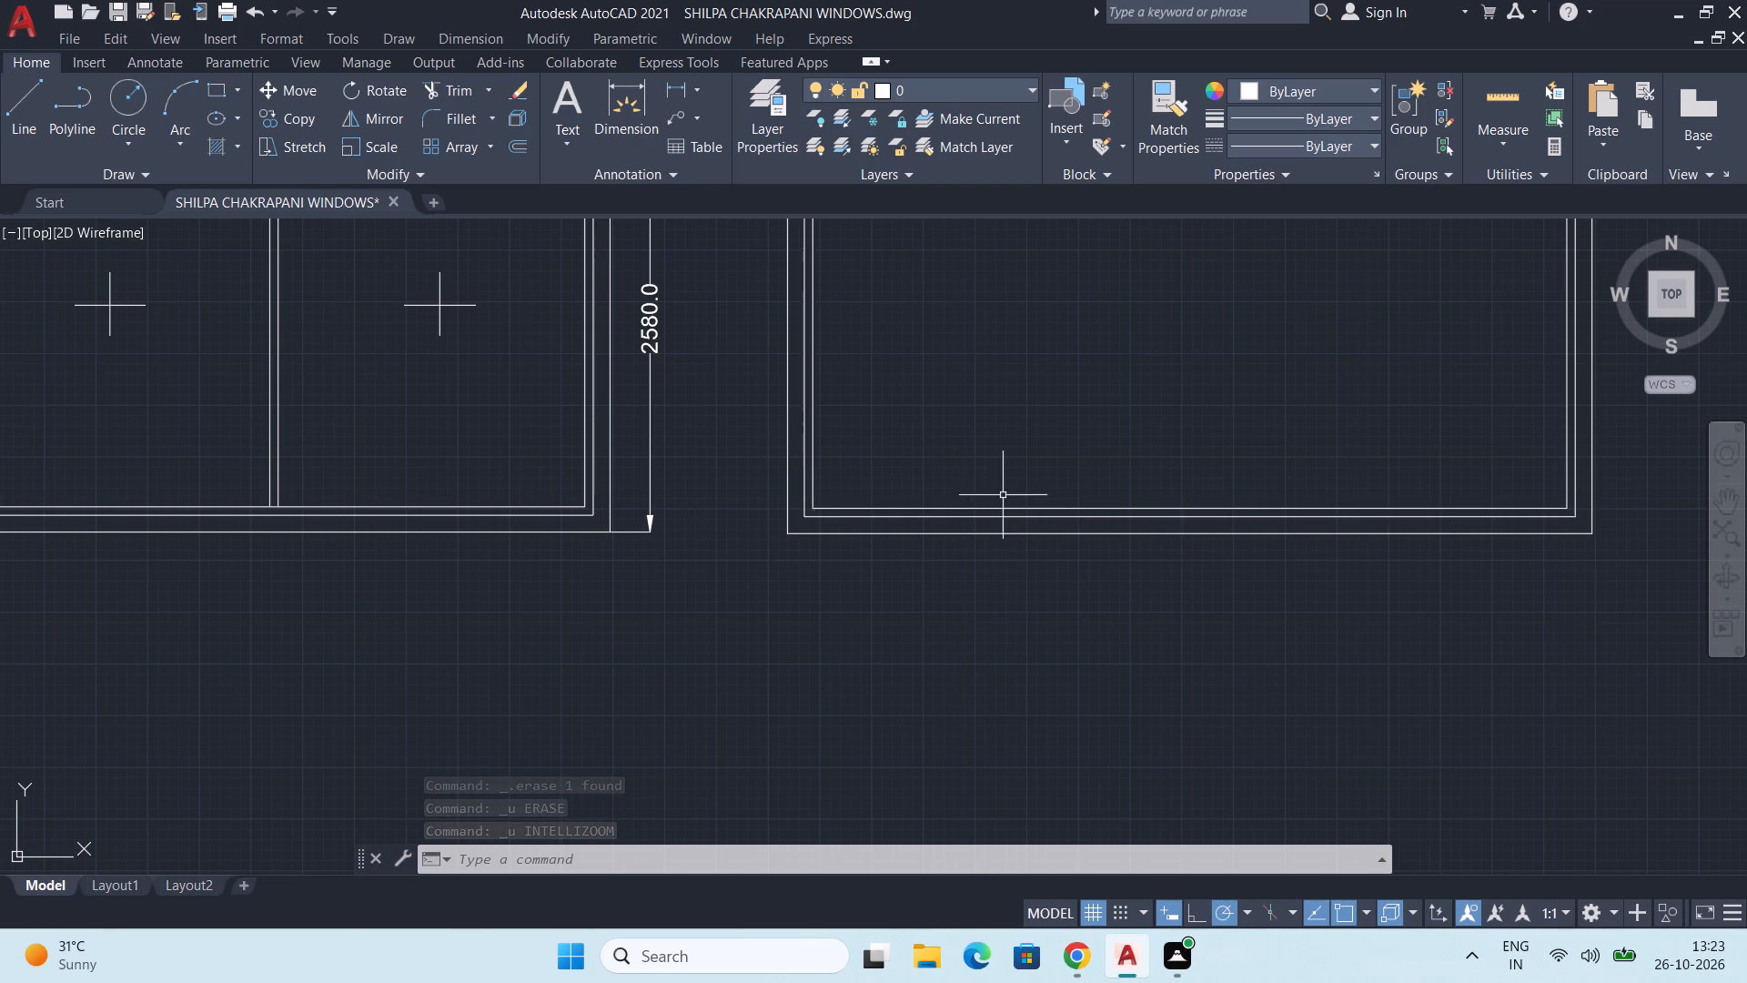
key("l")
key("Return")
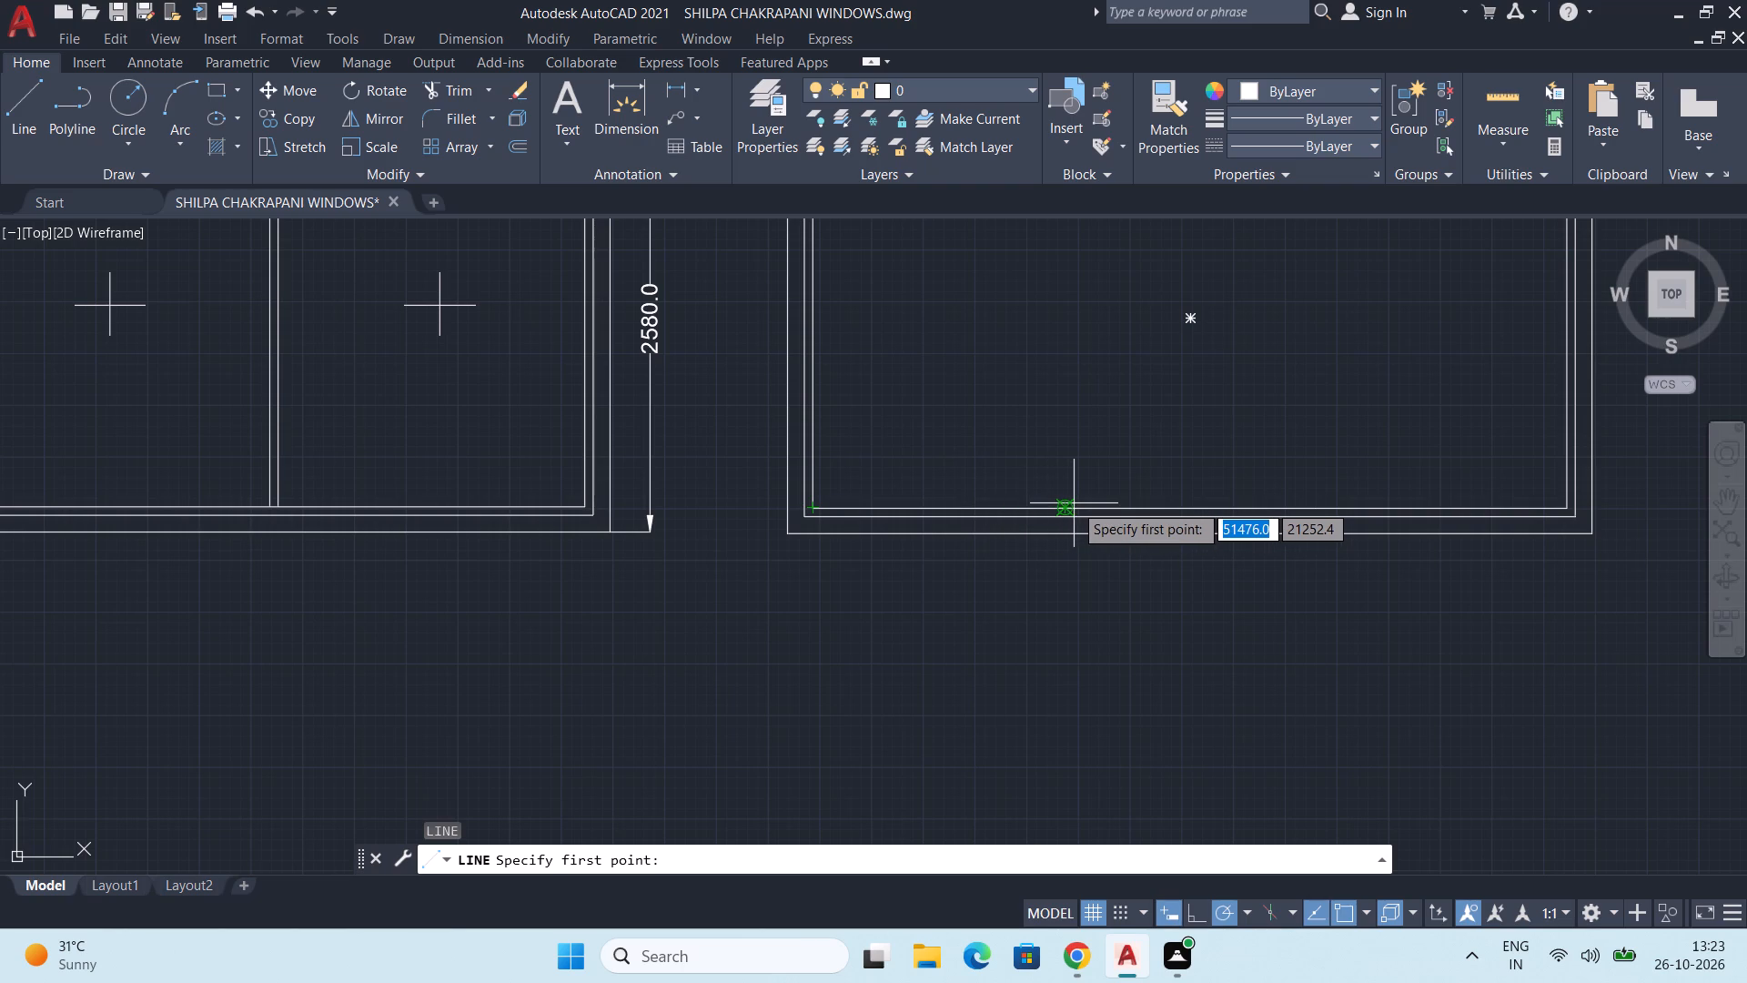
left_click(1065, 504)
middle_click_drag(1064, 327, 1076, 413)
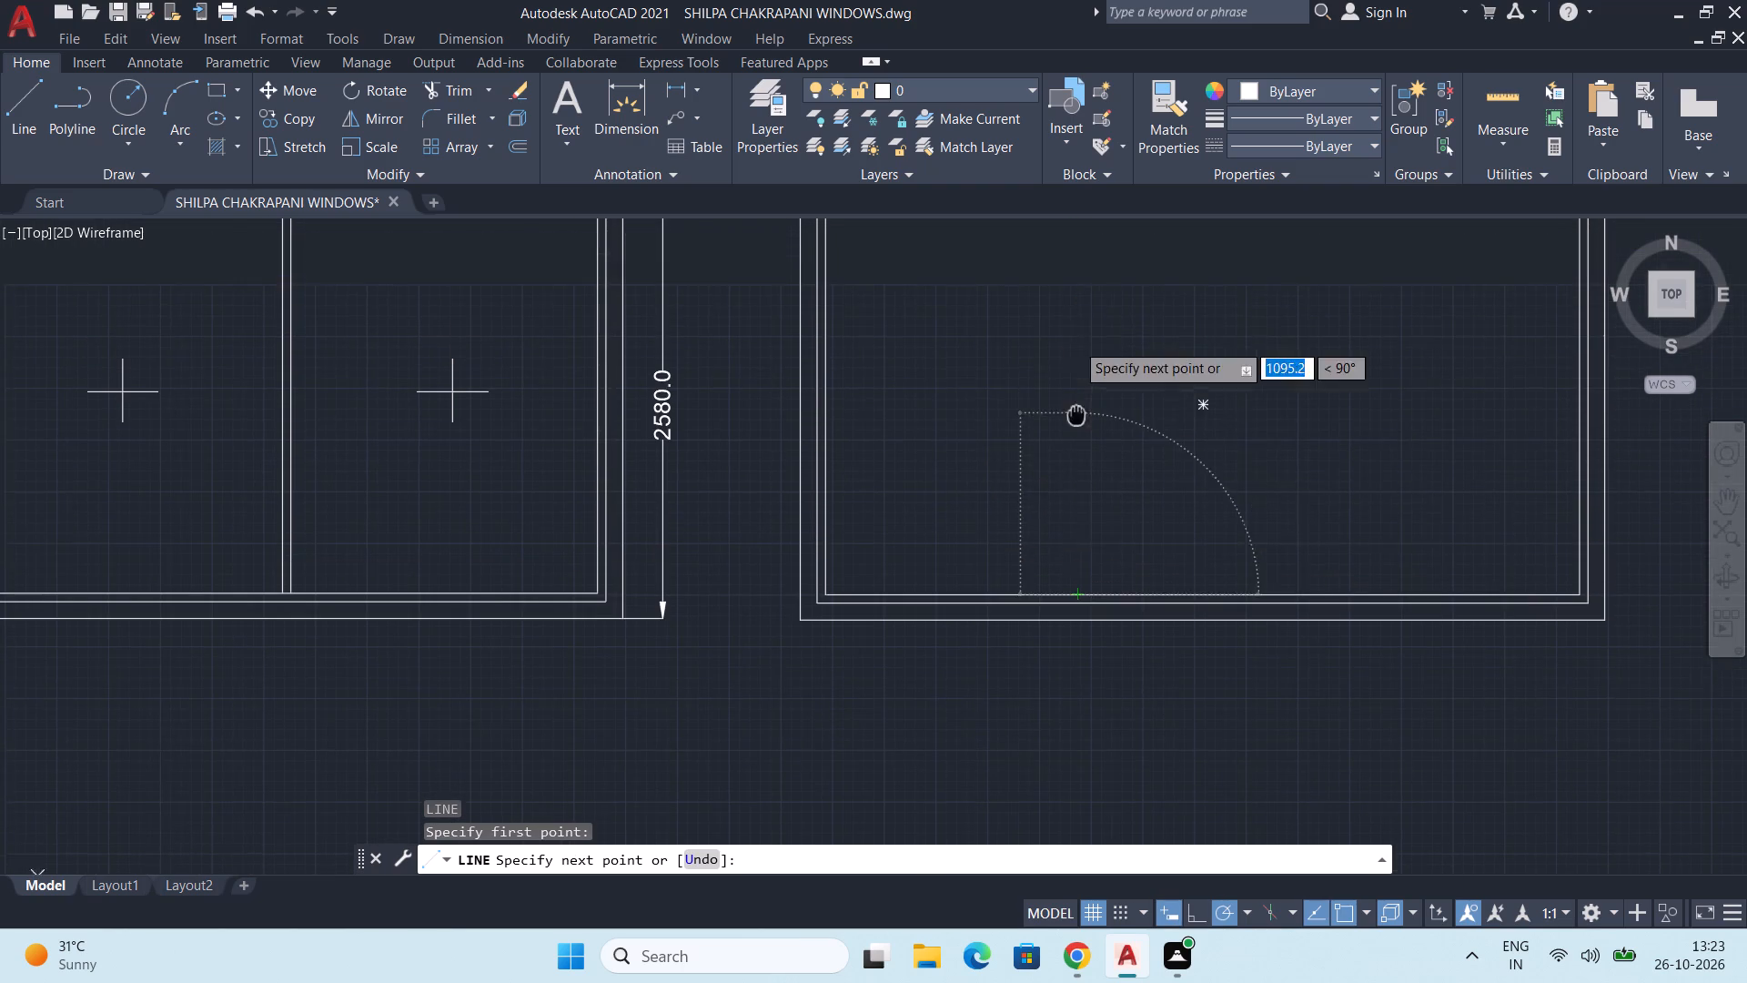
middle_click_drag(1076, 413, 1076, 414)
middle_click_drag(1079, 297, 1082, 490)
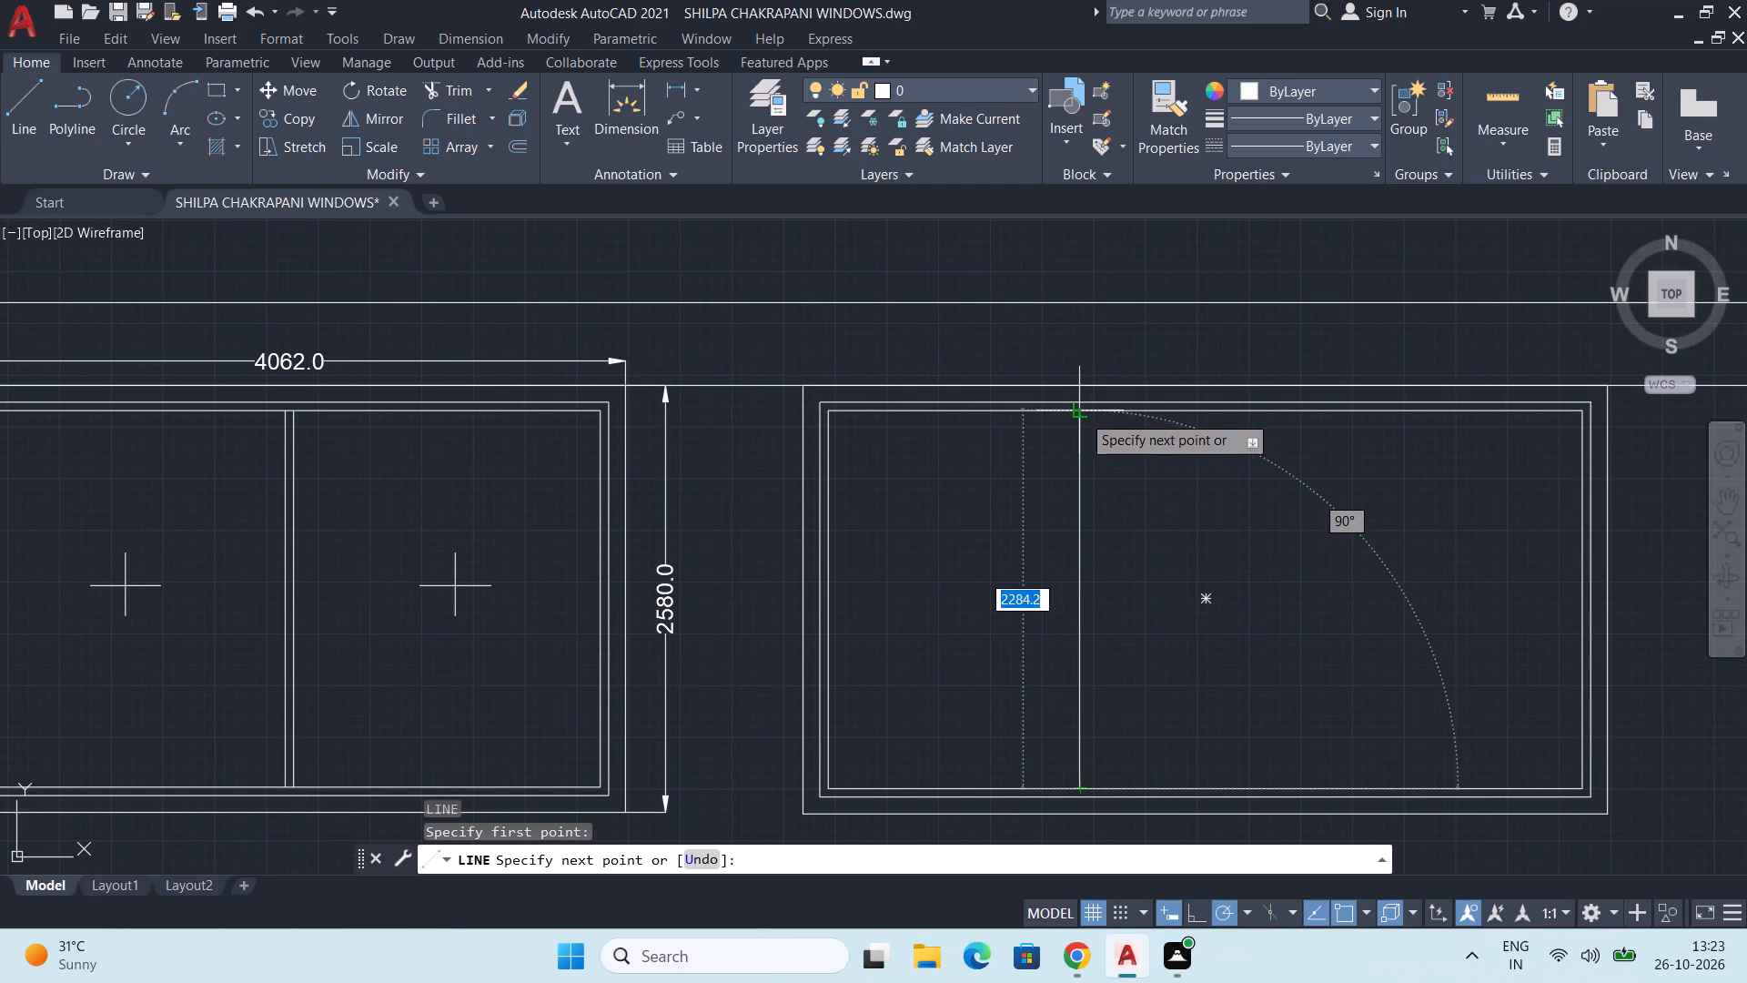
left_click(1076, 412)
key("Escape")
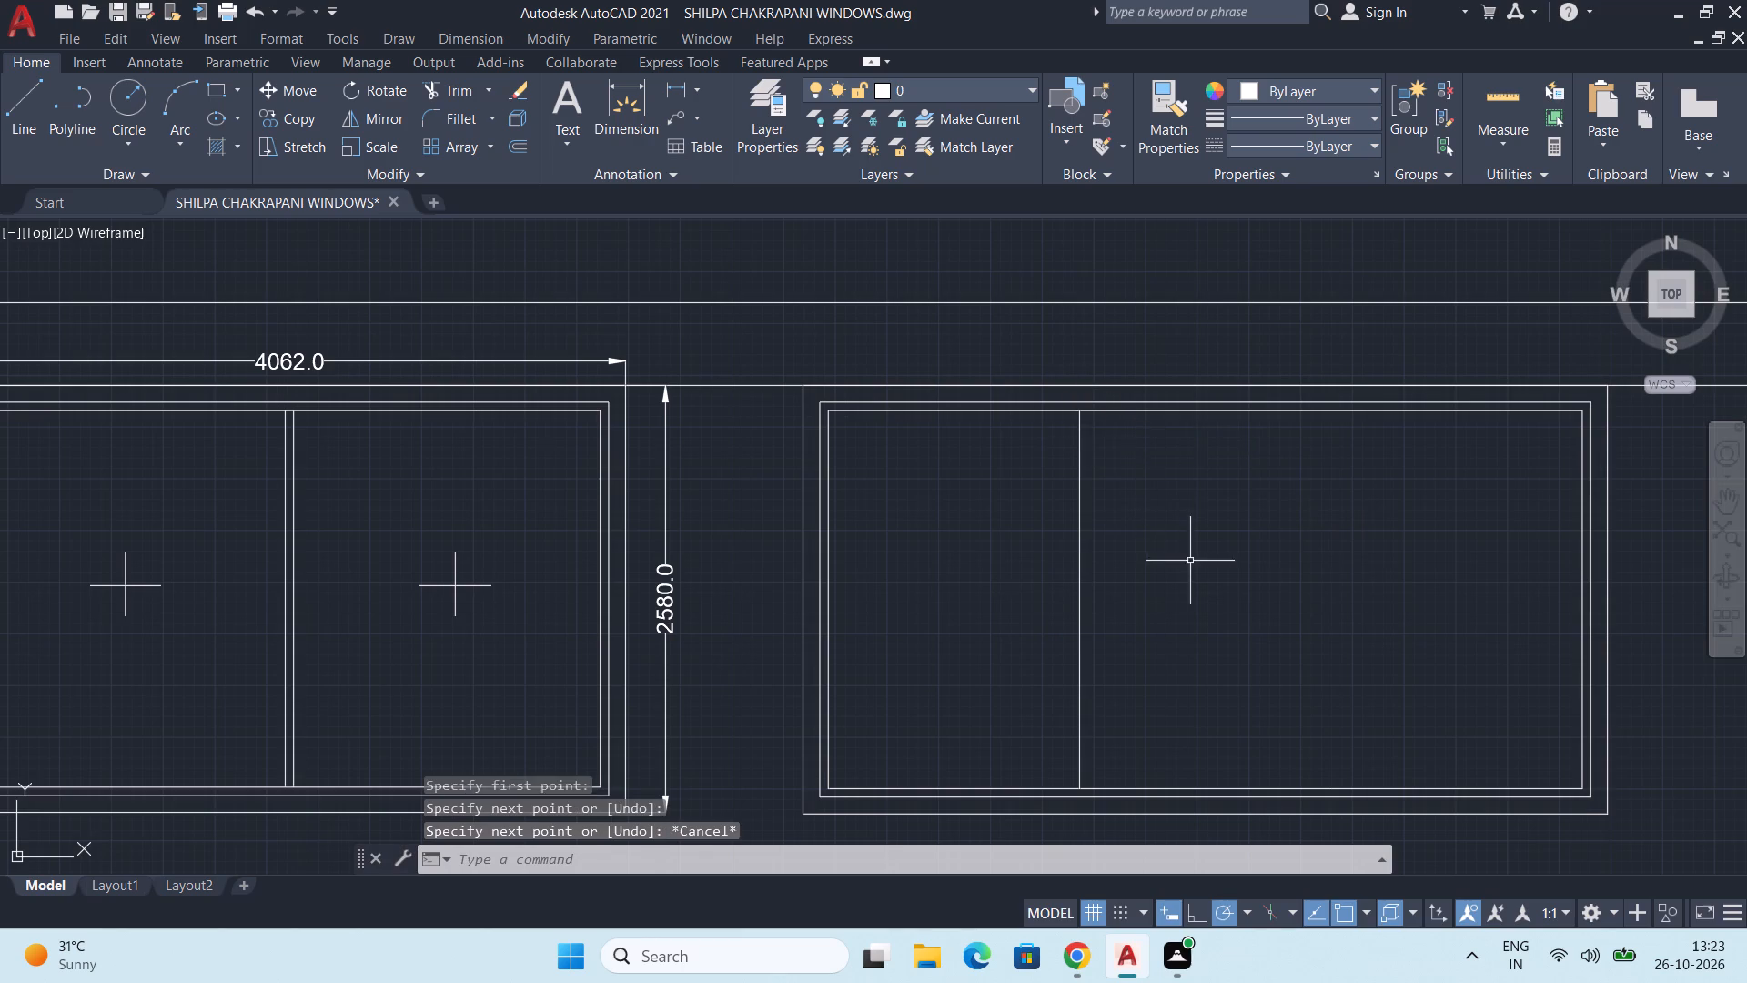
Draw a second vertical line from the two-thirds division point on the innermost bottom line up to the innermost top line.
middle_click_drag(1194, 558, 1149, 522)
key("space")
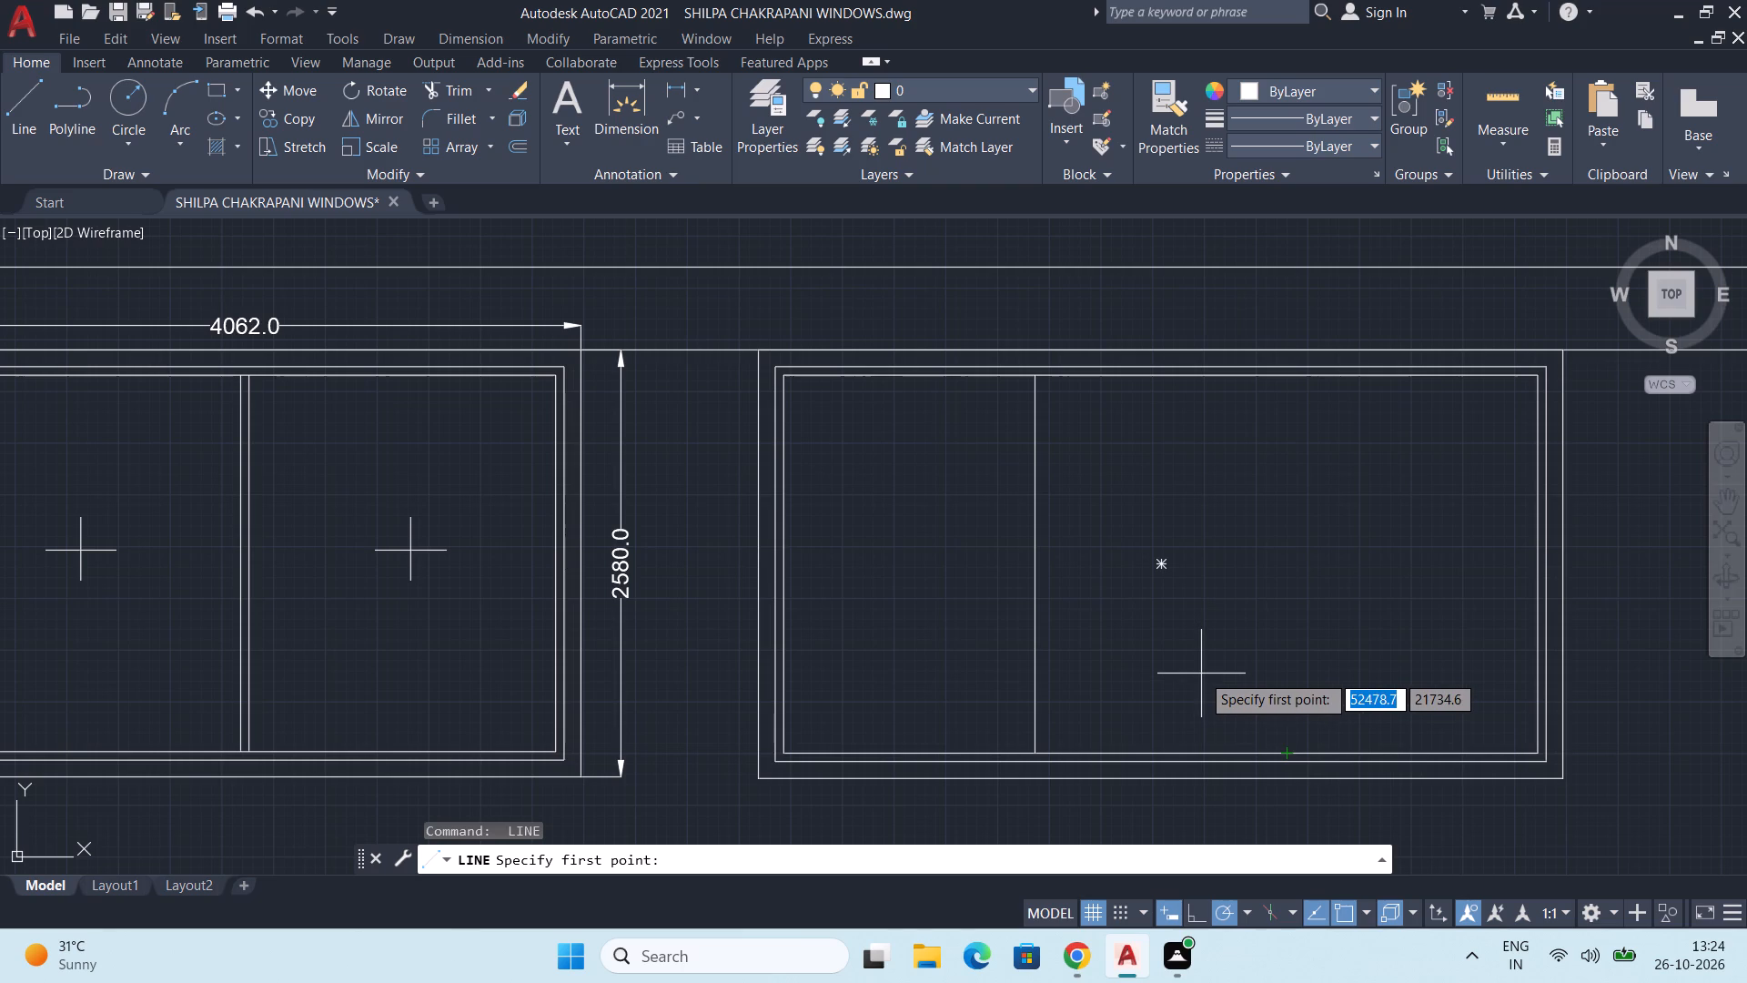
left_click(1281, 754)
middle_click_drag(1305, 436, 1309, 485)
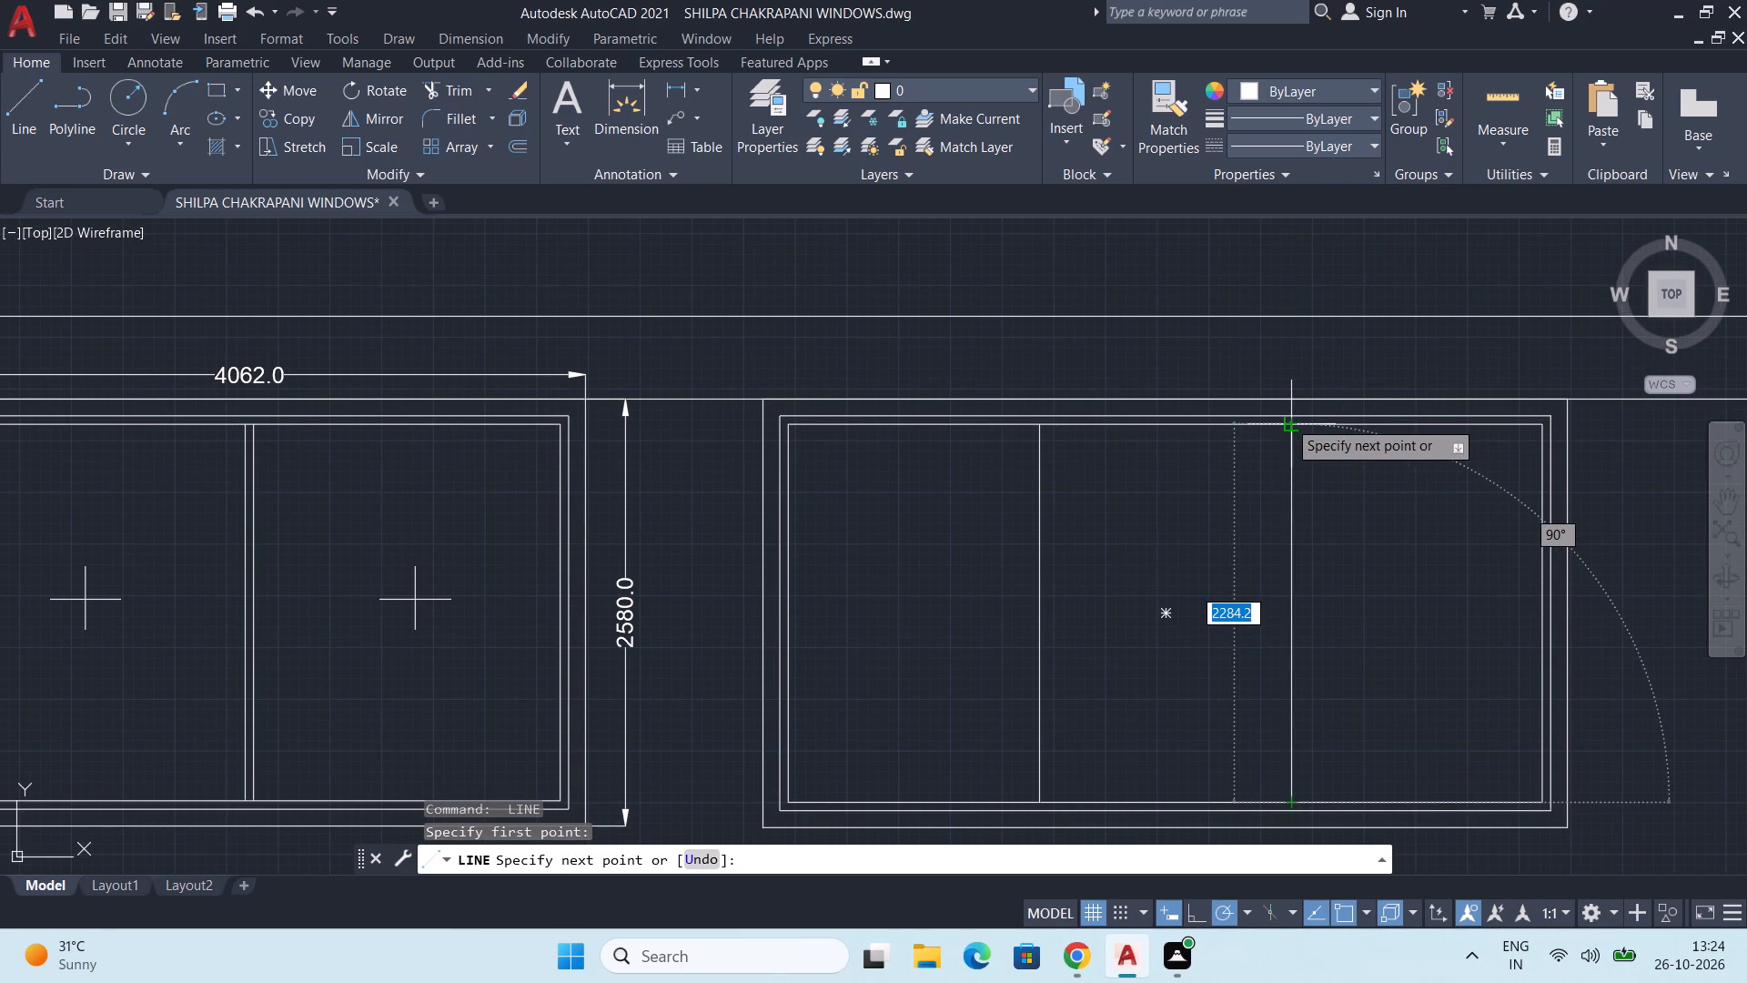
left_click(1288, 420)
key("Escape")
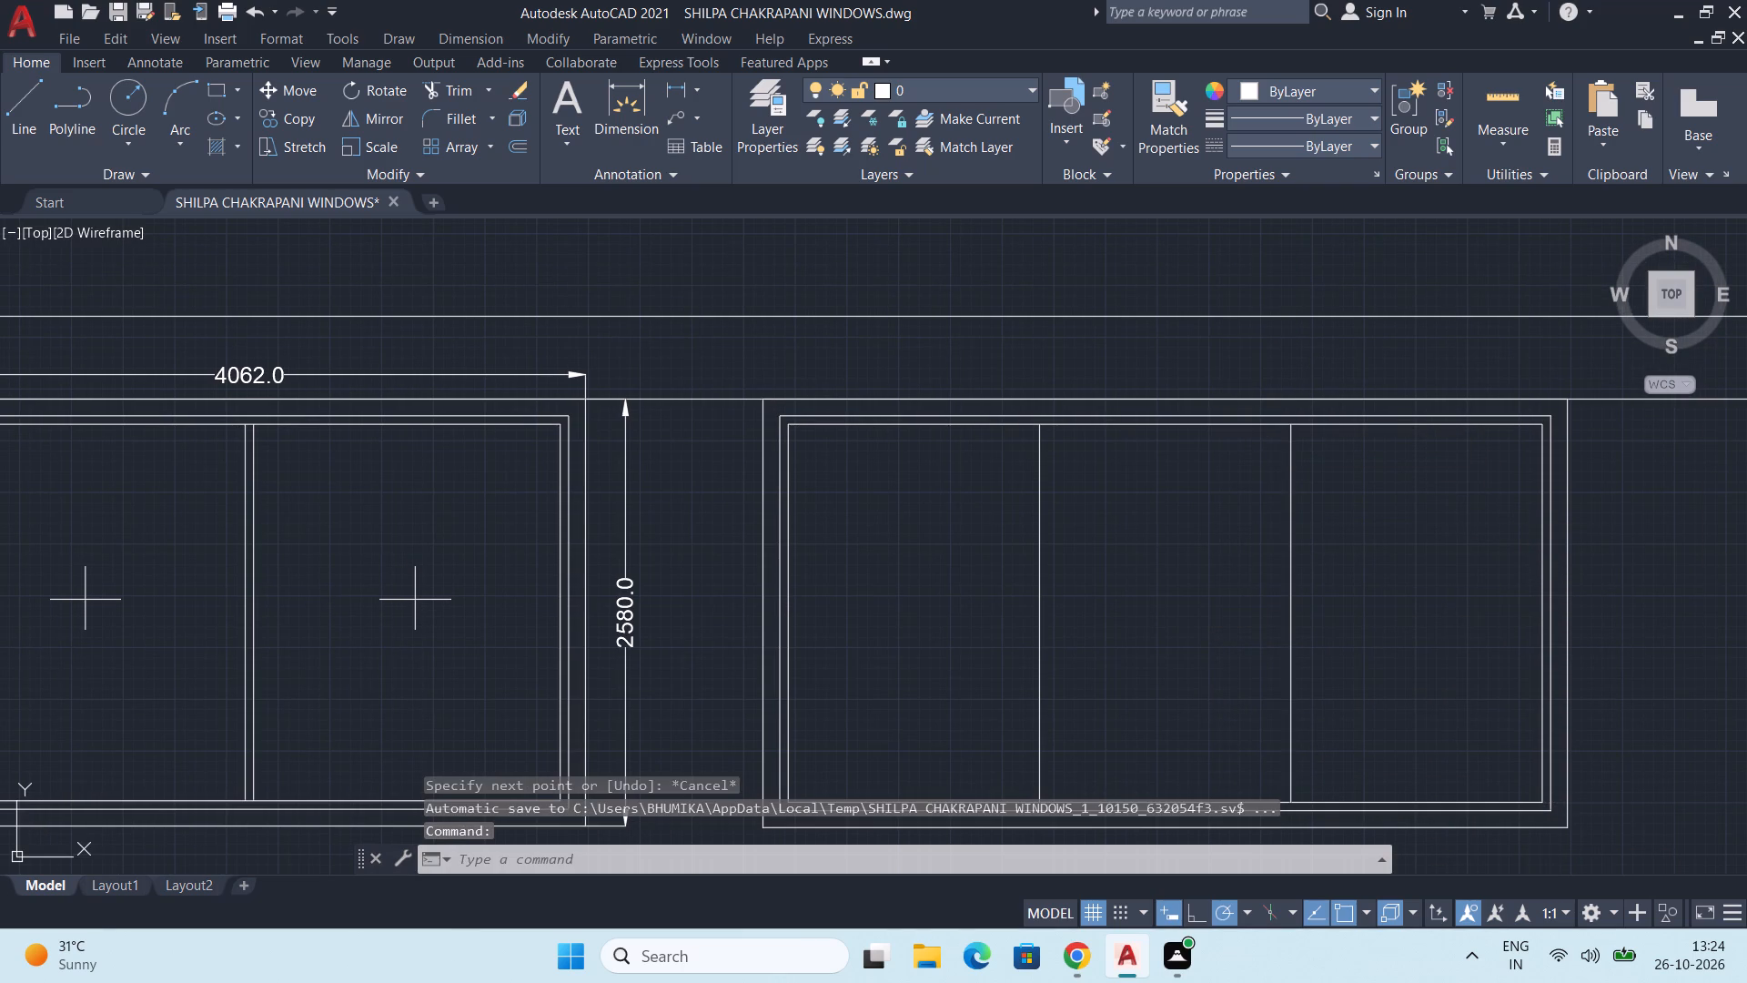
Offset the left vertical divider of the new frame by 25.4 toward the left pane.
scroll(1022, 602, "down", 1)
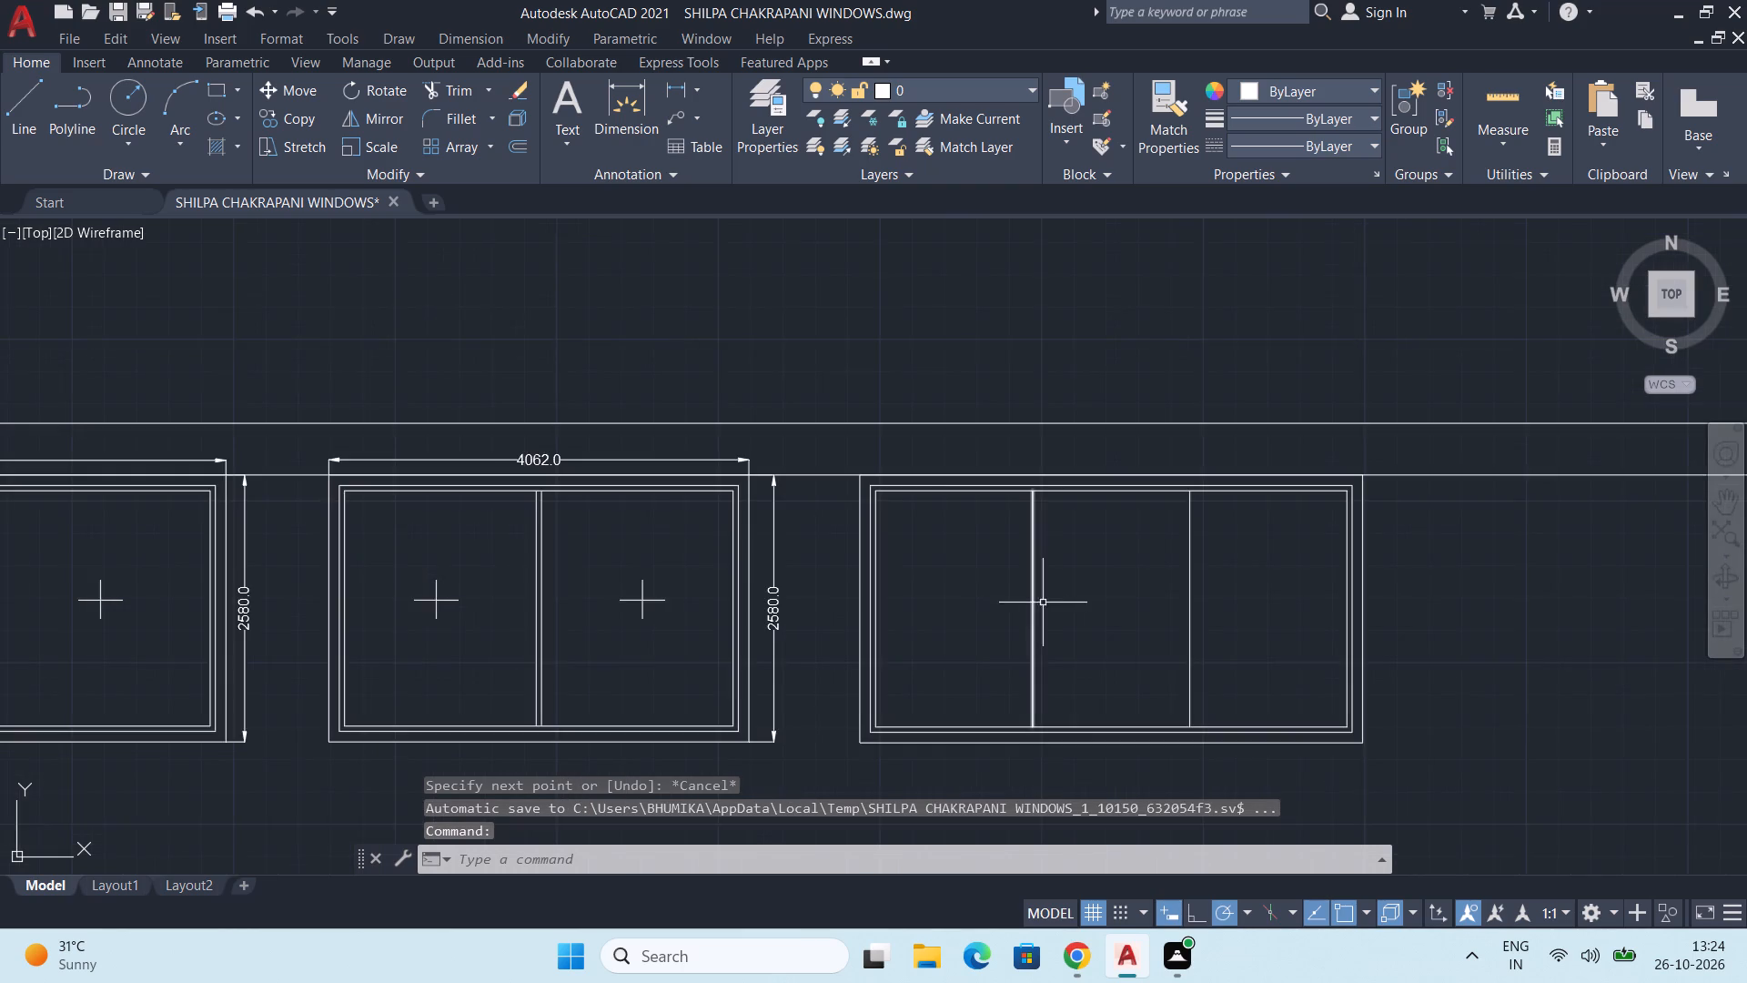
middle_click_drag(1061, 604, 973, 451)
scroll(983, 537, "up", 1)
middle_click_drag(960, 535, 938, 578)
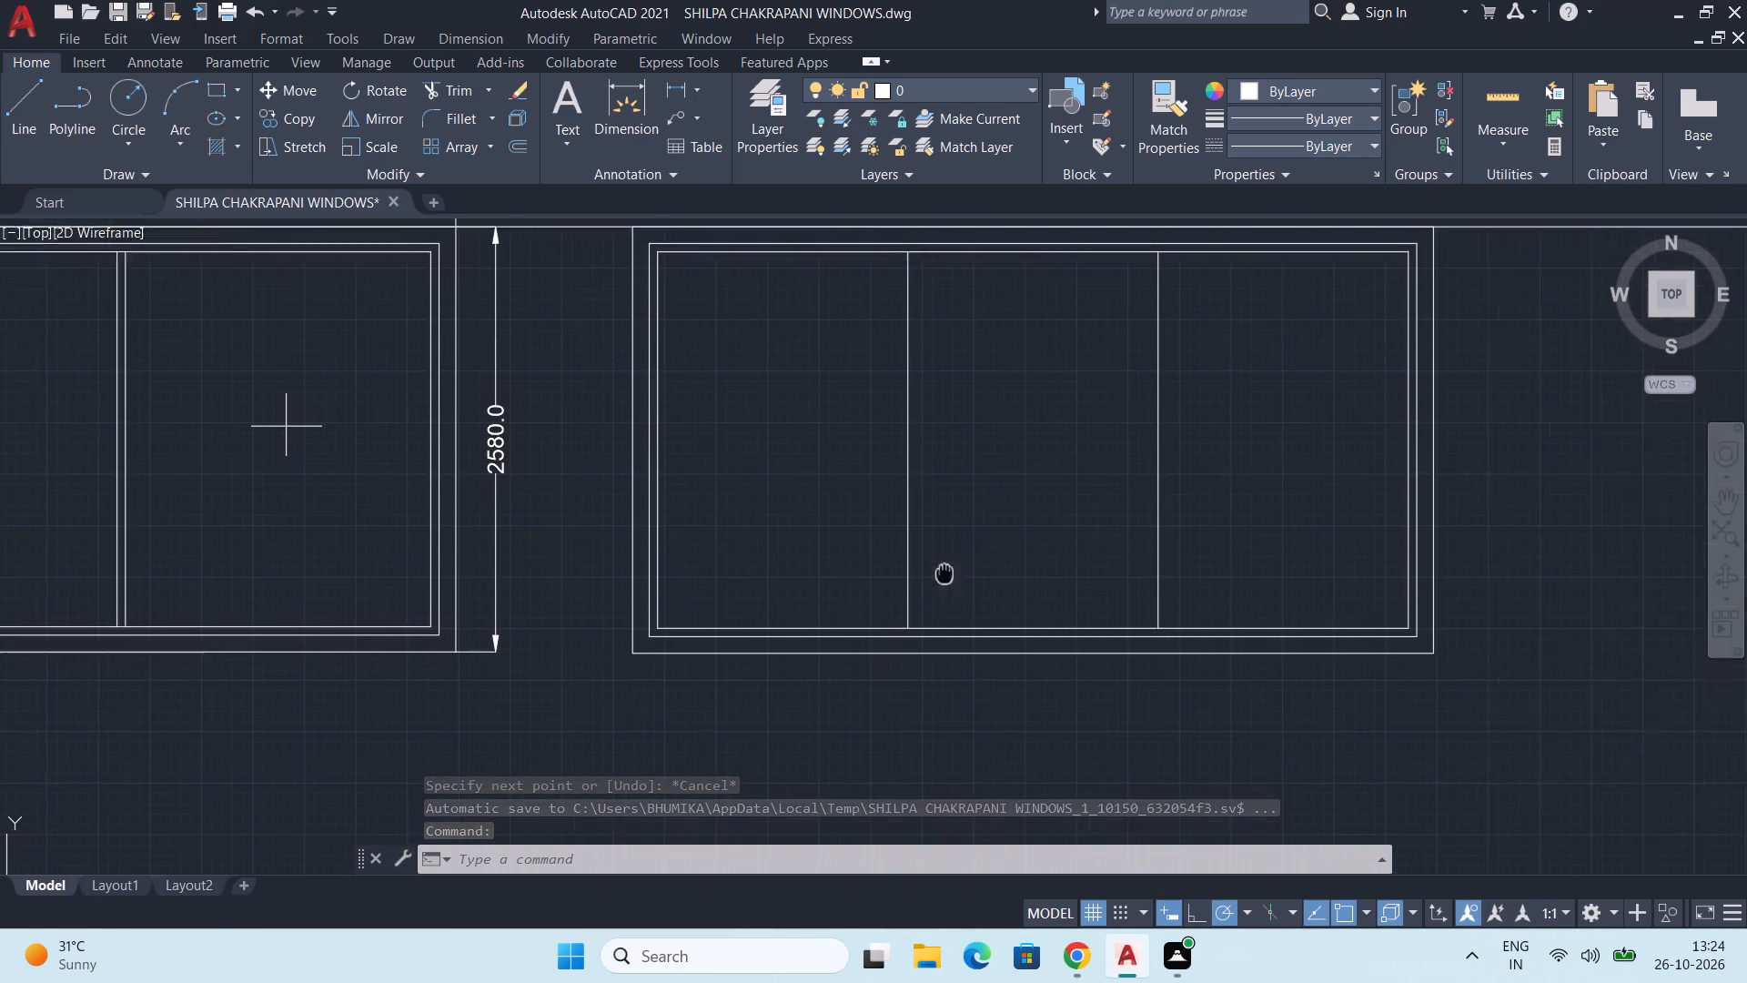
middle_click_drag(938, 578, 912, 600)
middle_click_drag(911, 557, 926, 607)
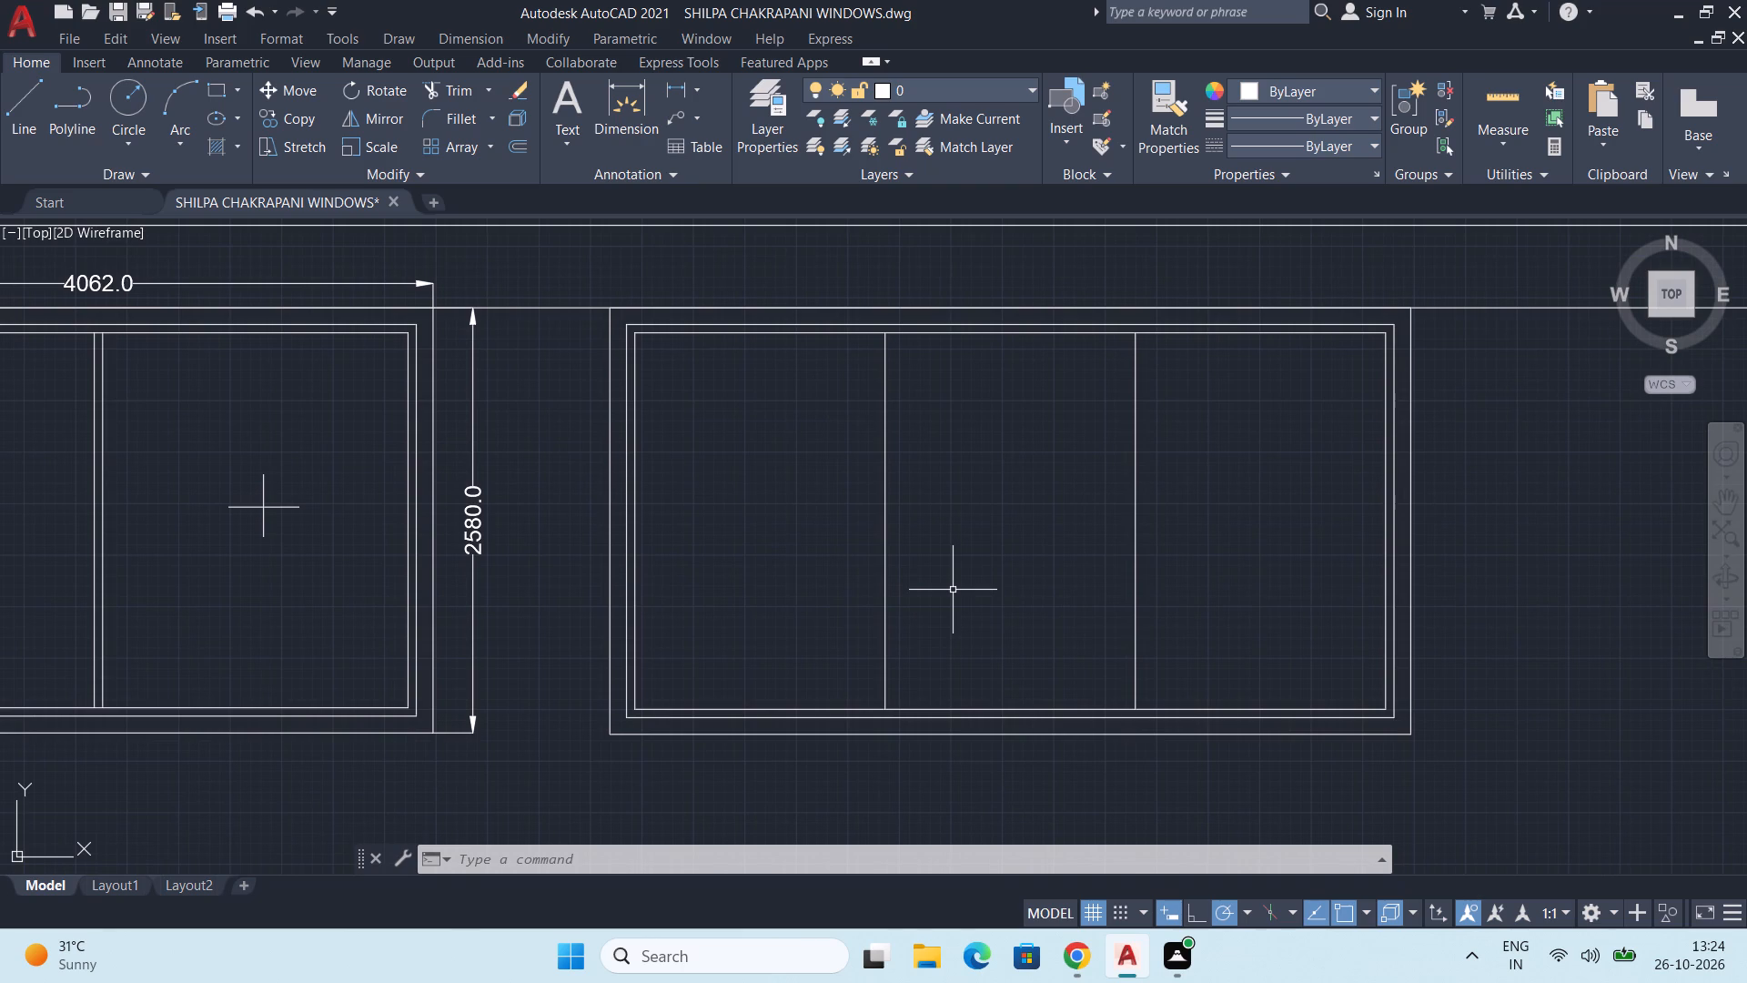
type("OFF")
key("Return")
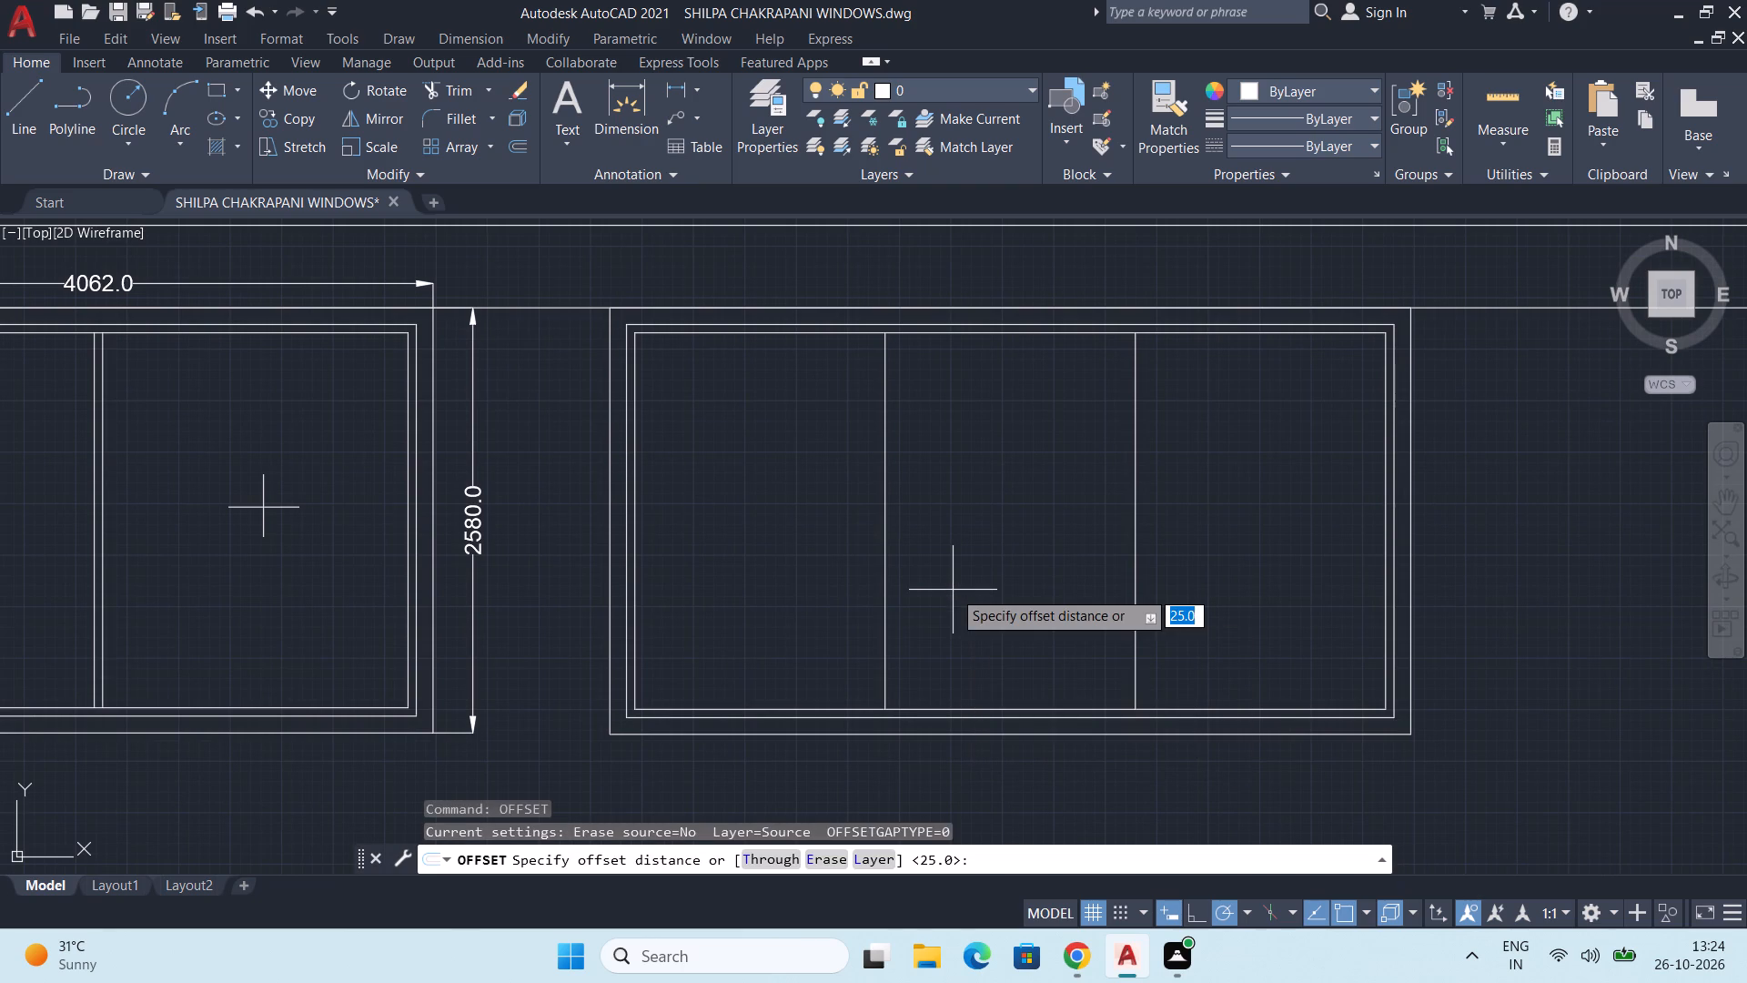
type("25.4")
key("Return")
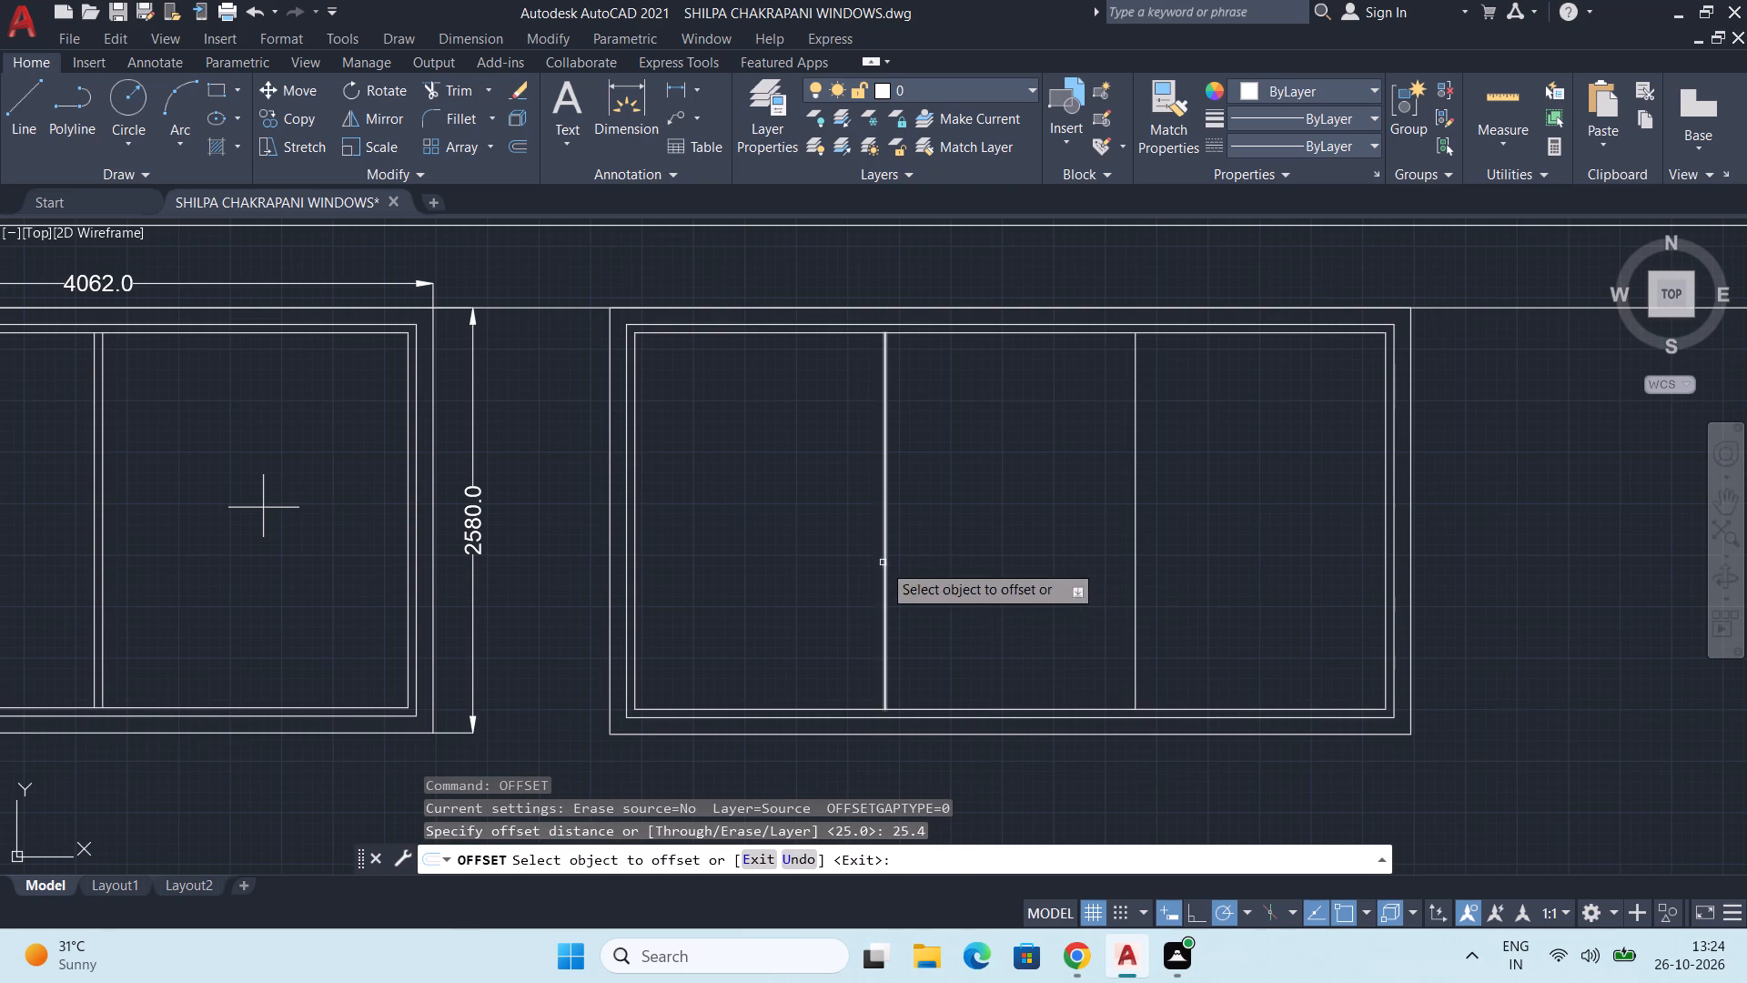
left_click(886, 594)
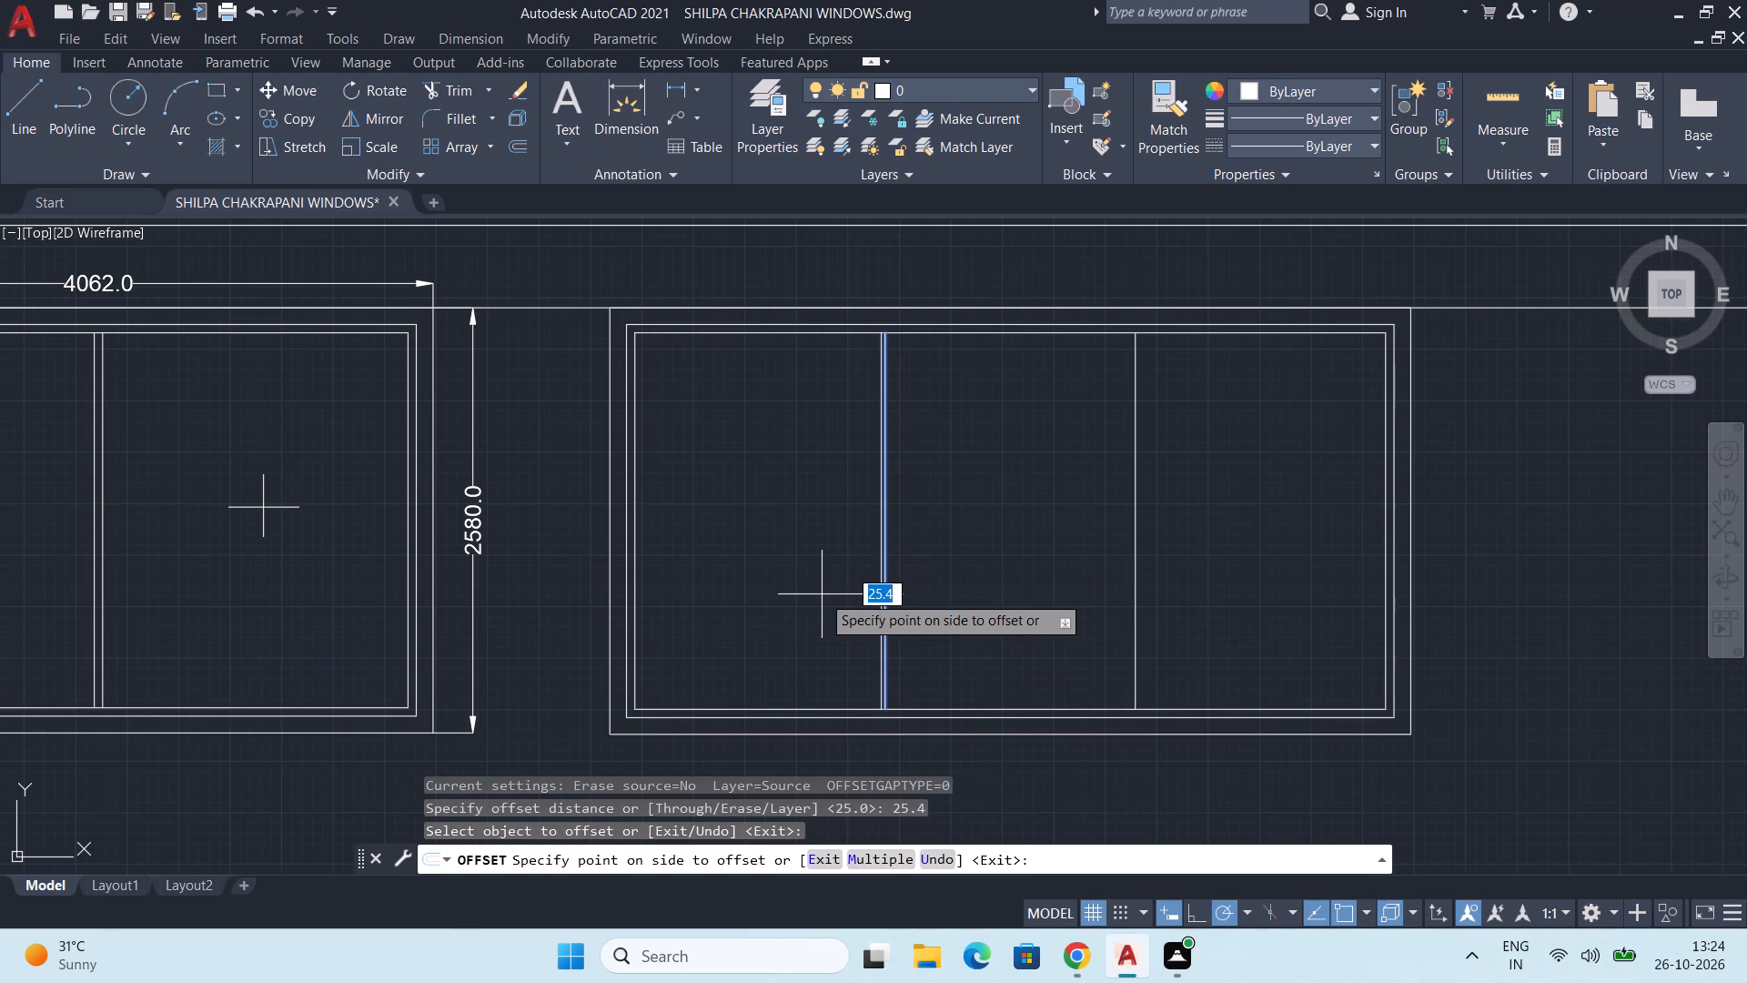
left_click(822, 594)
scroll(874, 598, "up", 2)
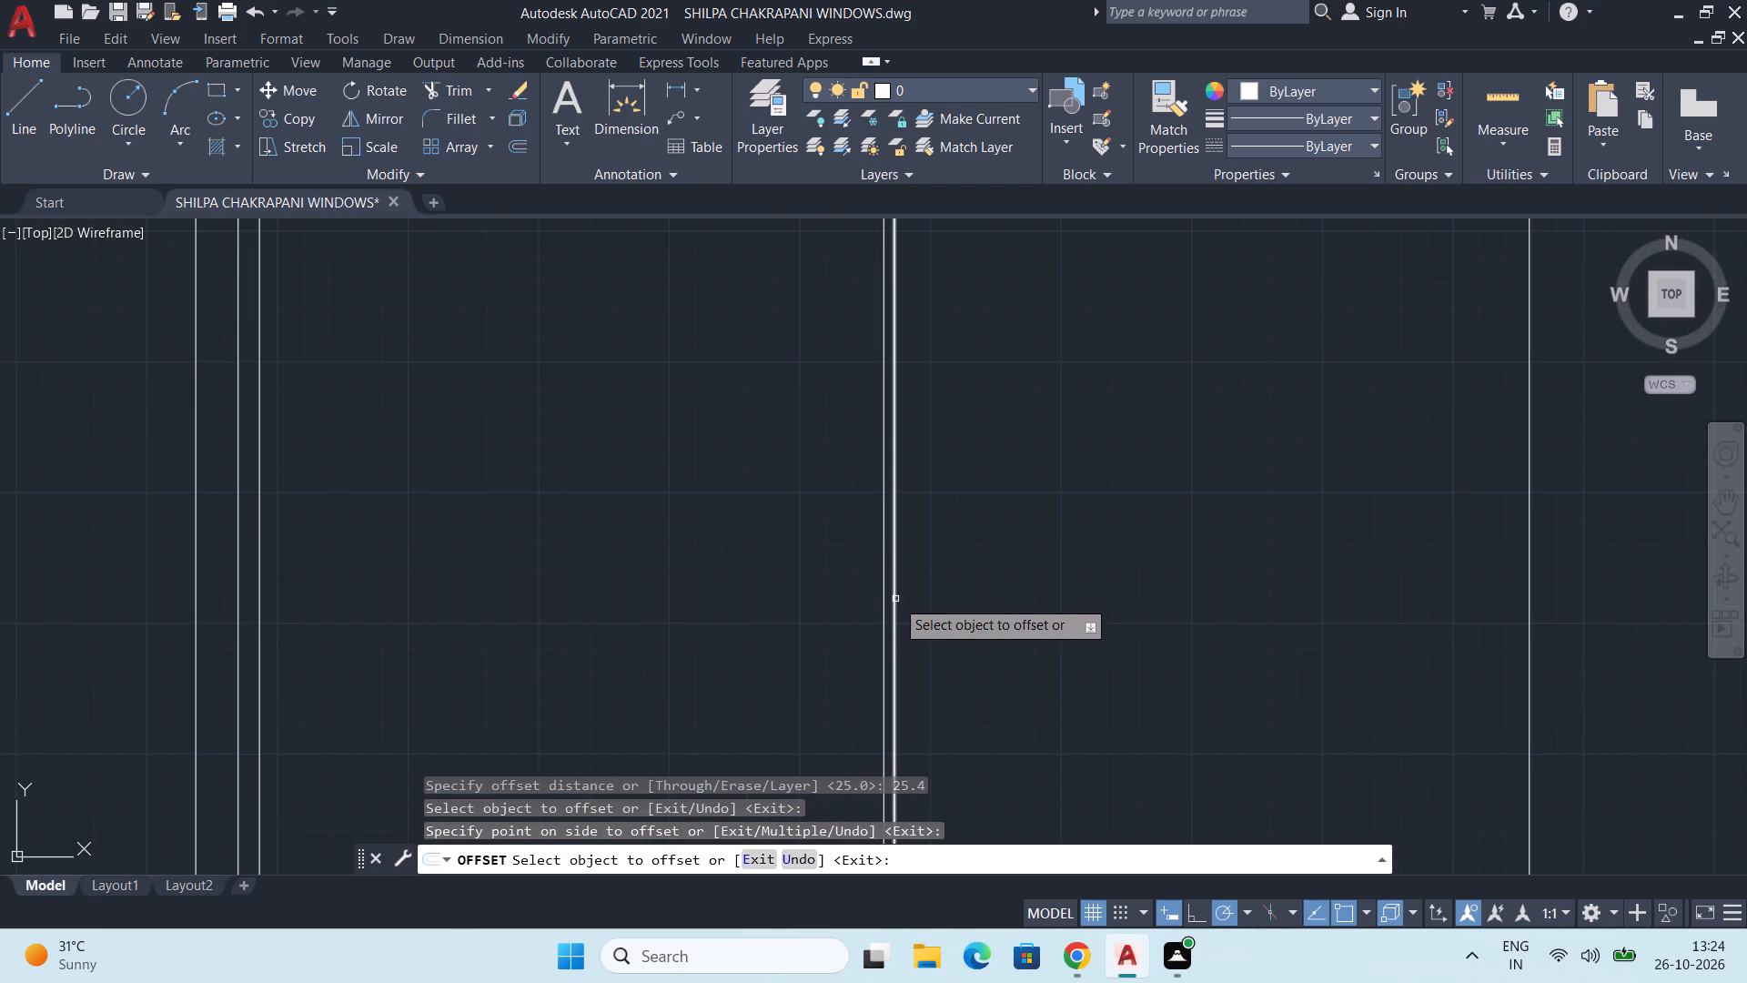
Offset the left vertical divider of the new frame by 25.4 toward the middle pane.
left_click(895, 599)
left_click(954, 603)
scroll(943, 600, "down", 2)
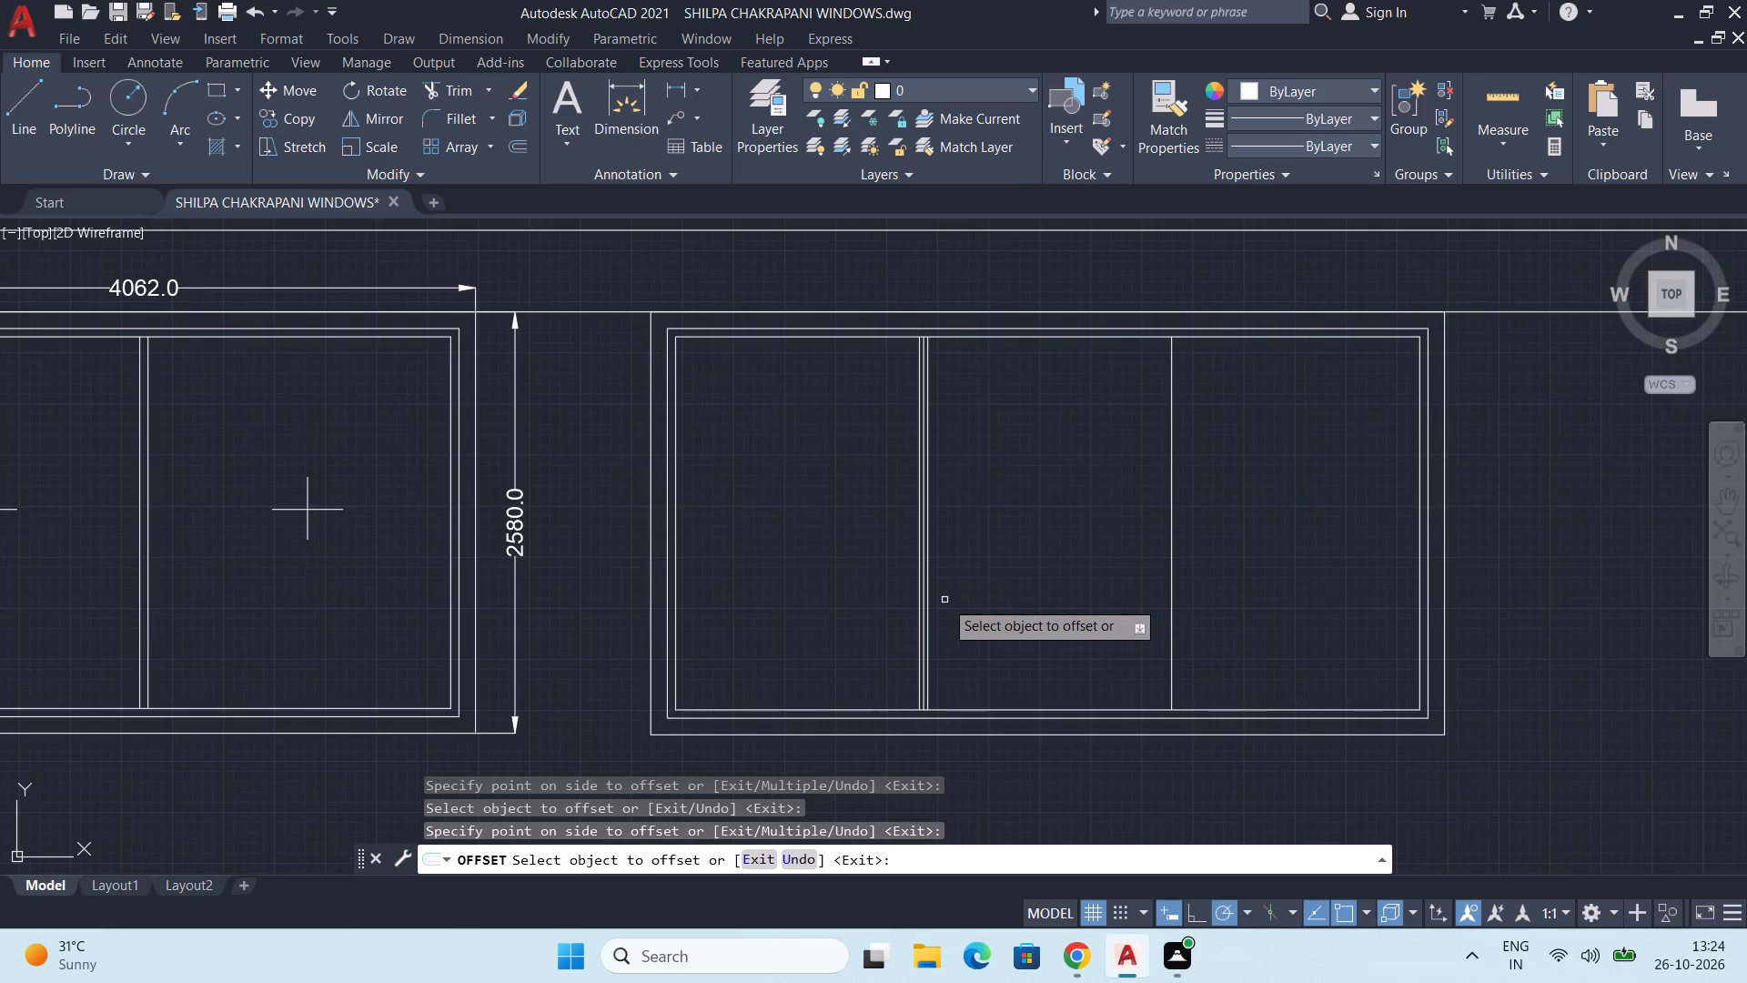
key("space")
Erase the original centre line between the two offset lines of the new frame's left divider.
scroll(920, 455, "up", 2)
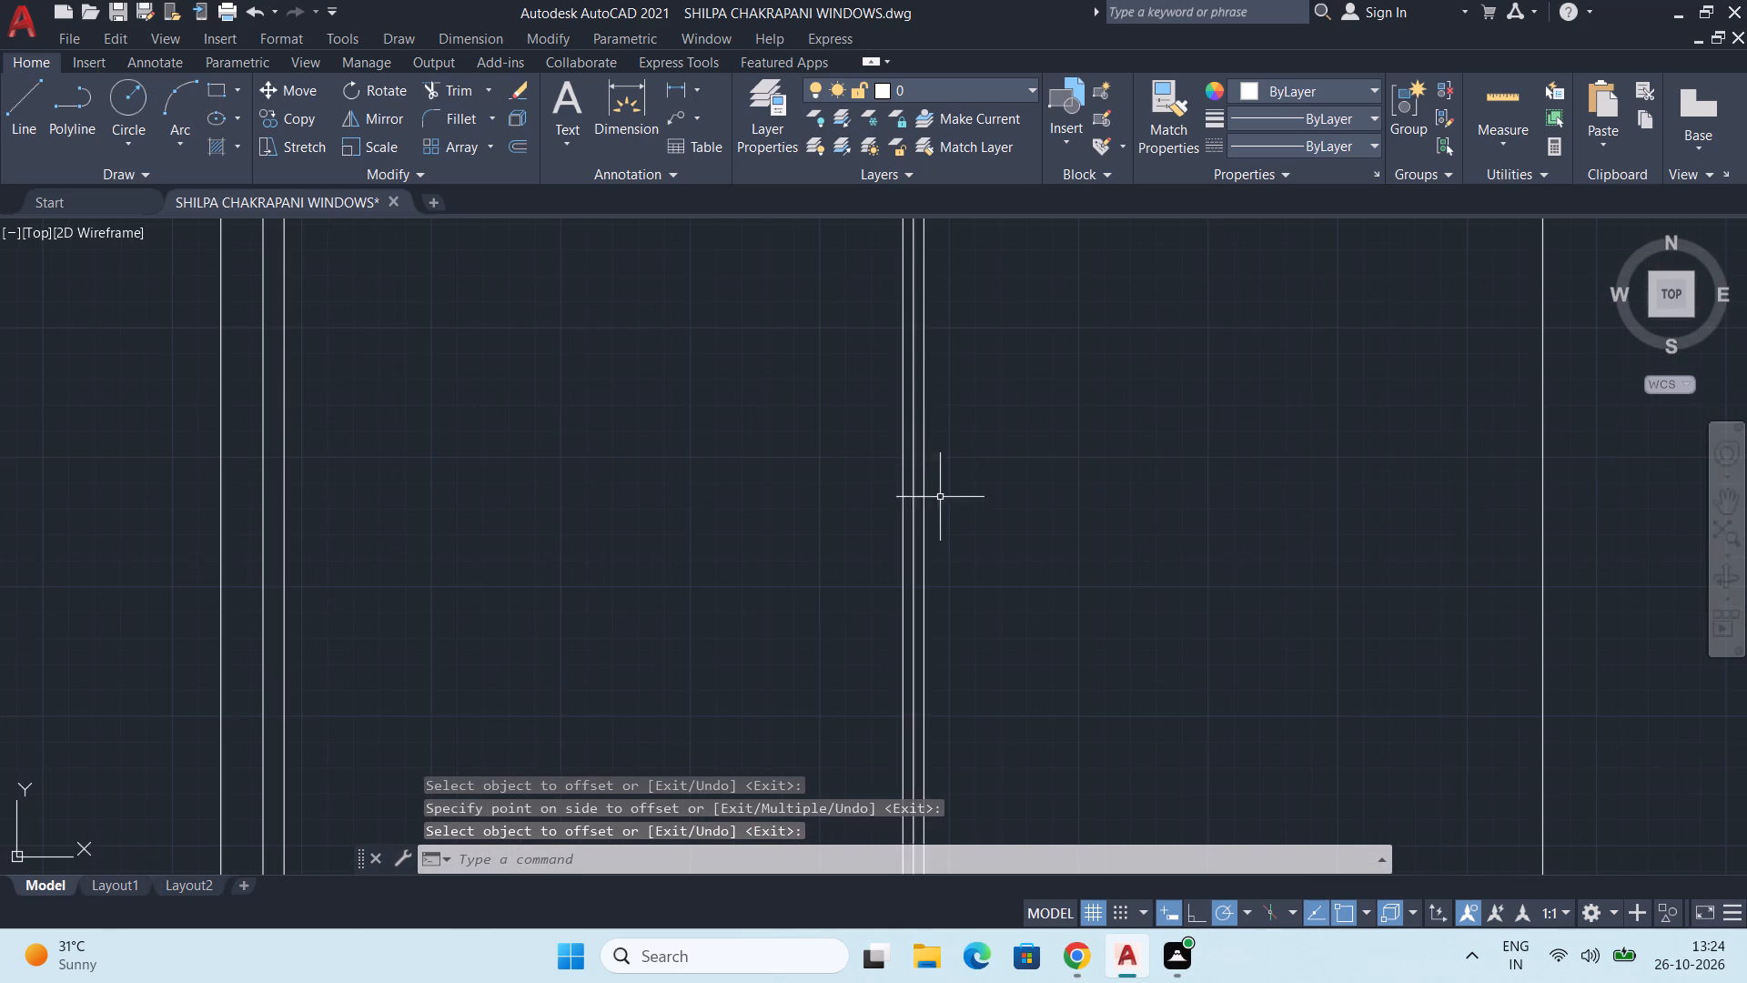
left_click(914, 518)
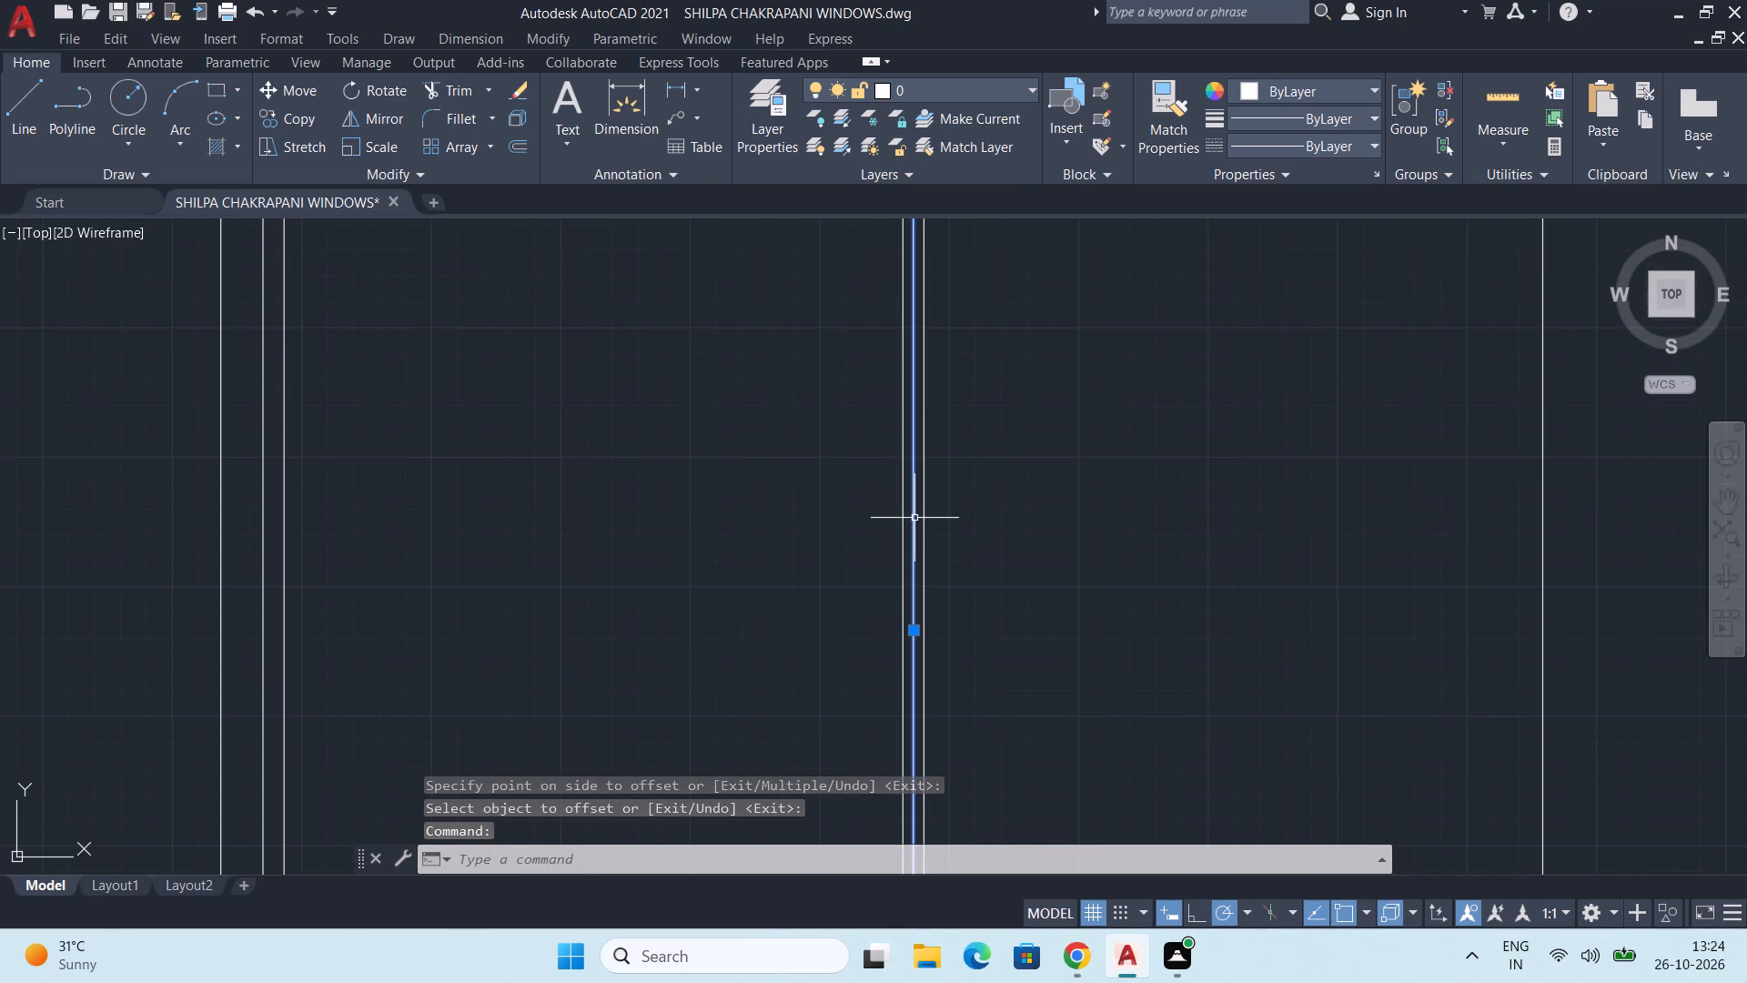
key("Delete")
Offset the right vertical divider of the new frame by 25.4 to both sides, toward the middle and right panes.
scroll(984, 490, "down", 3)
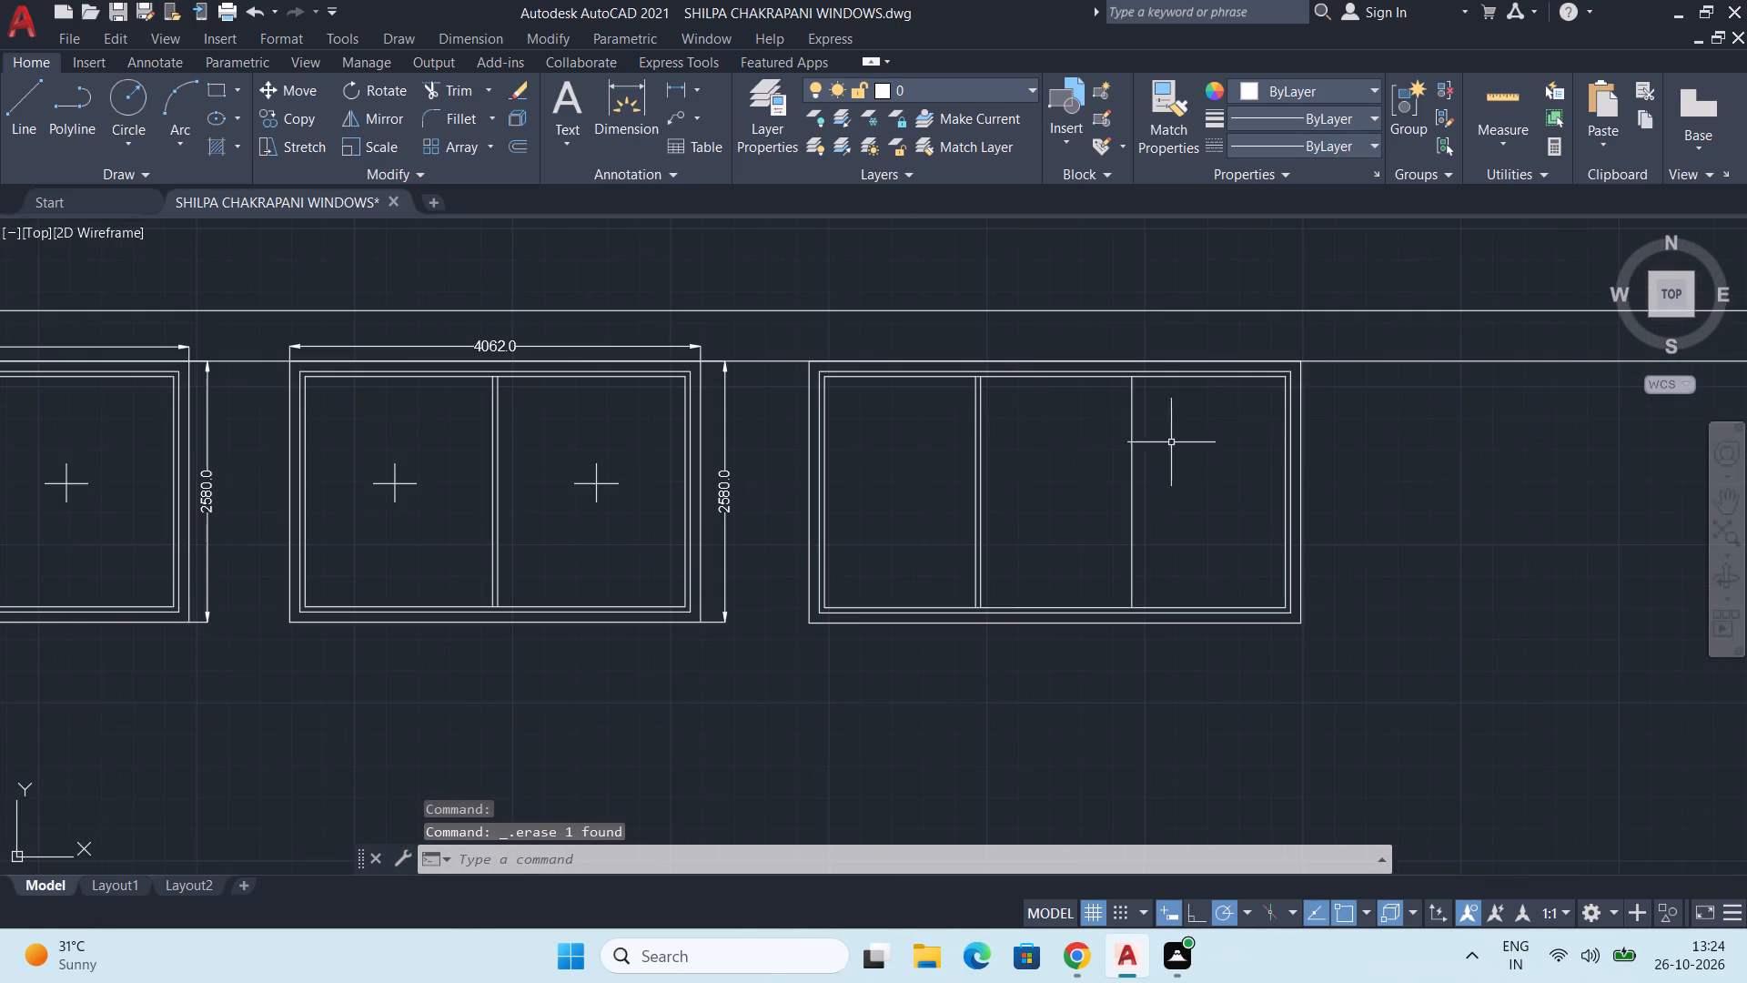
scroll(889, 446, "up", 2)
middle_click_drag(1041, 579, 810, 535)
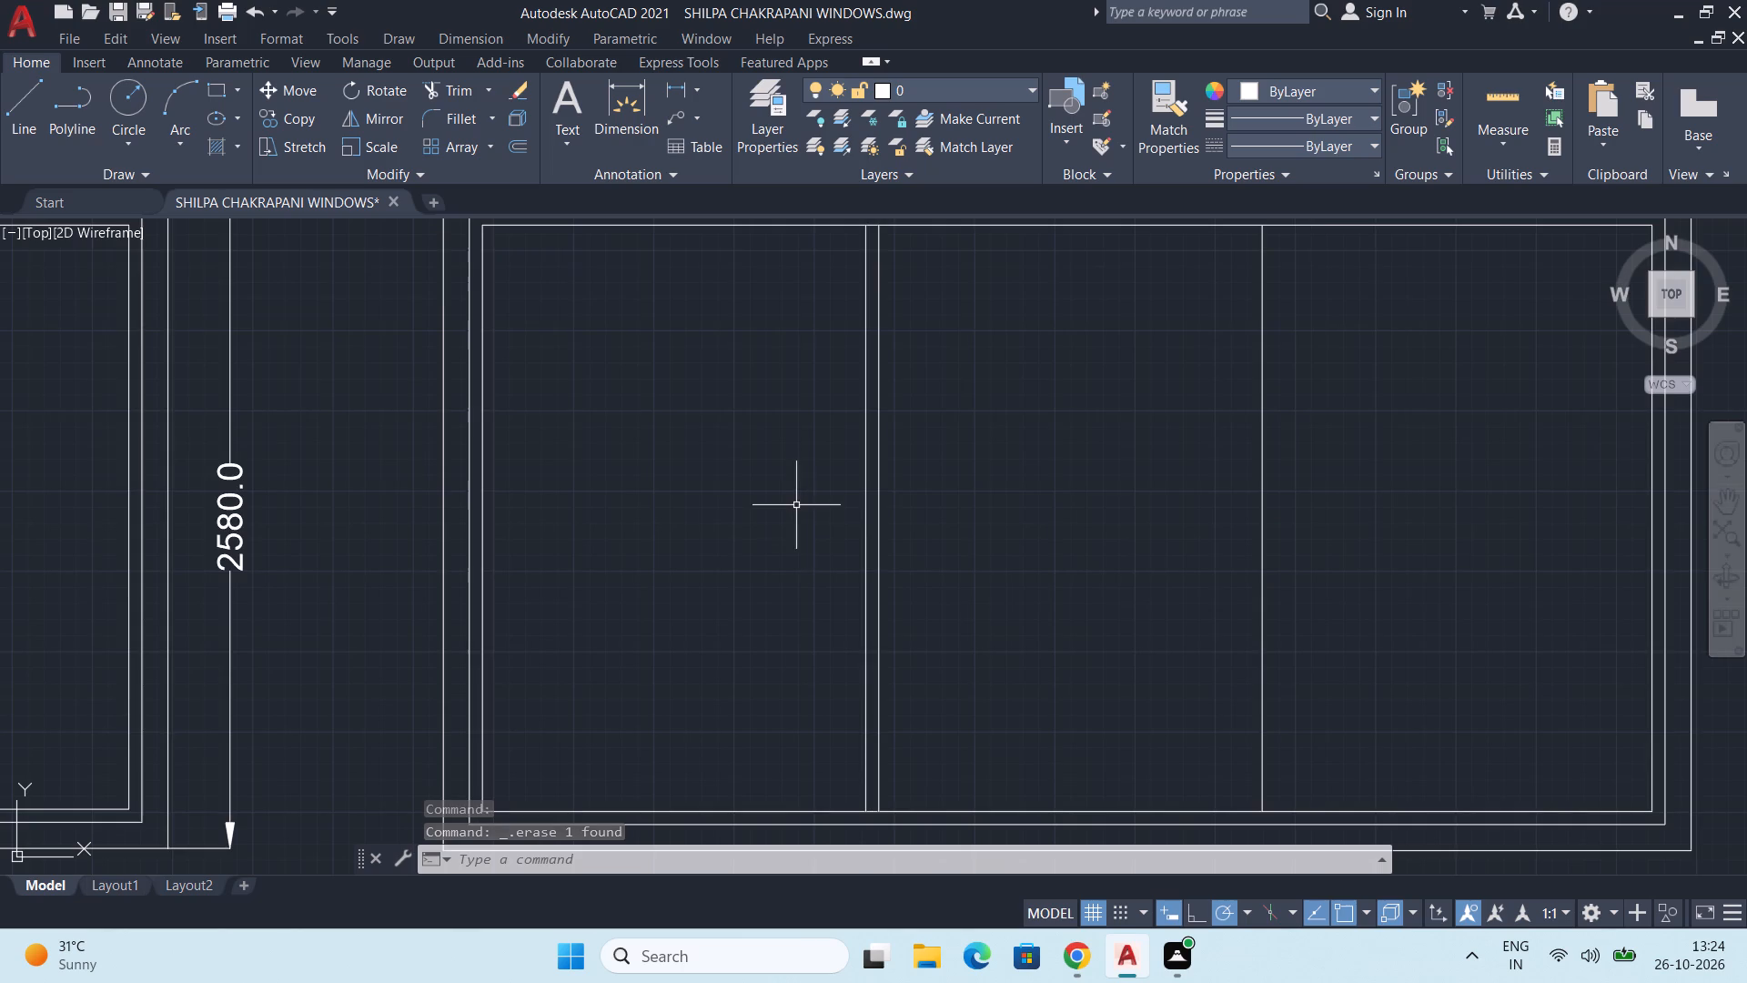
scroll(796, 503, "down", 1)
middle_click_drag(901, 497, 845, 467)
scroll(1033, 491, "up", 1)
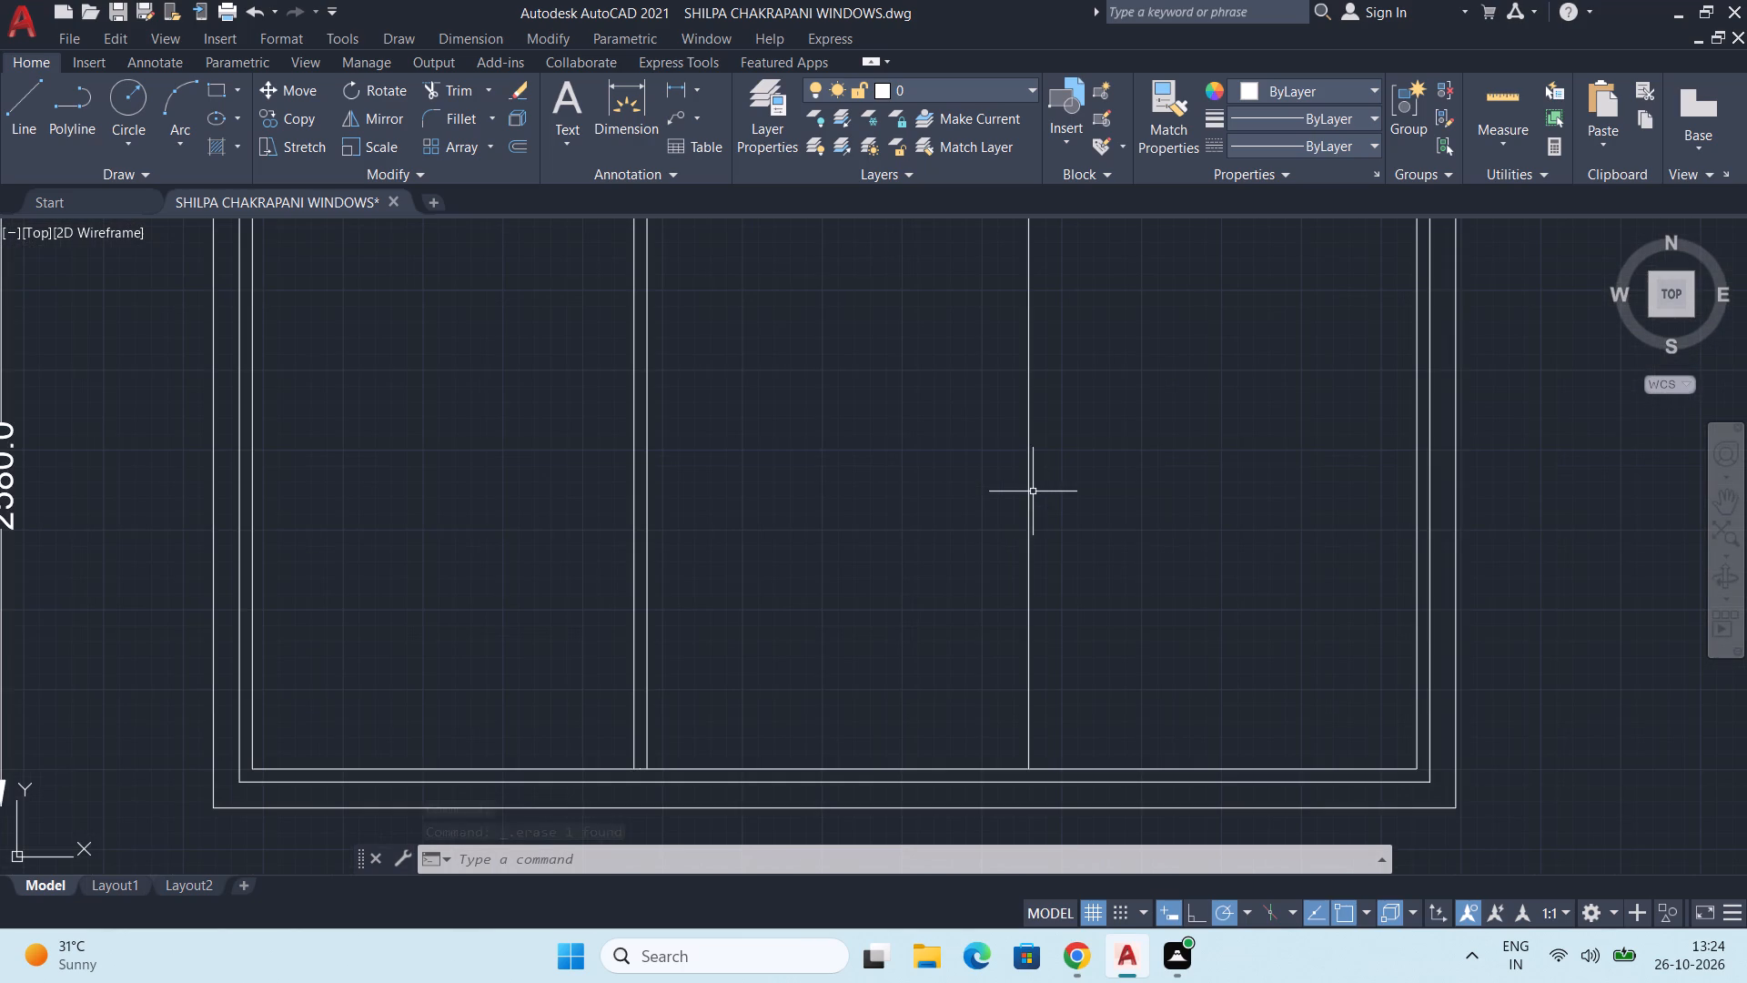
scroll(952, 498, "down", 1)
middle_click_drag(1026, 502, 1035, 514)
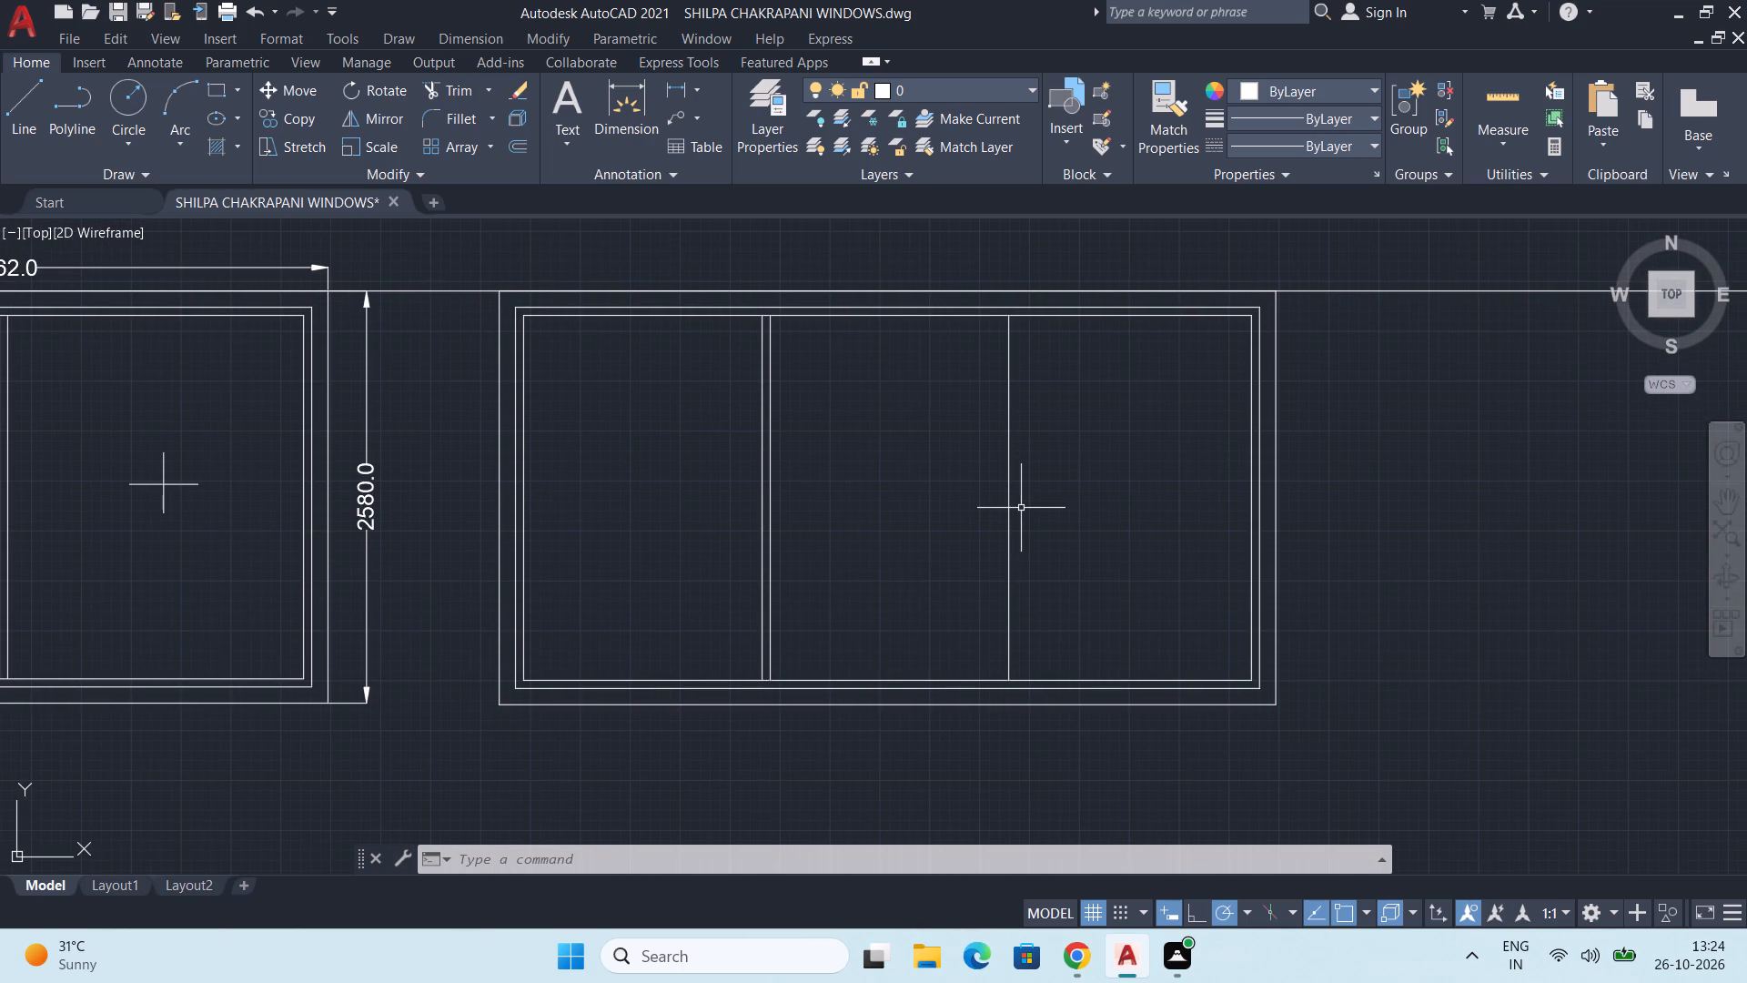
type("OFF")
key("Return")
type("25.4")
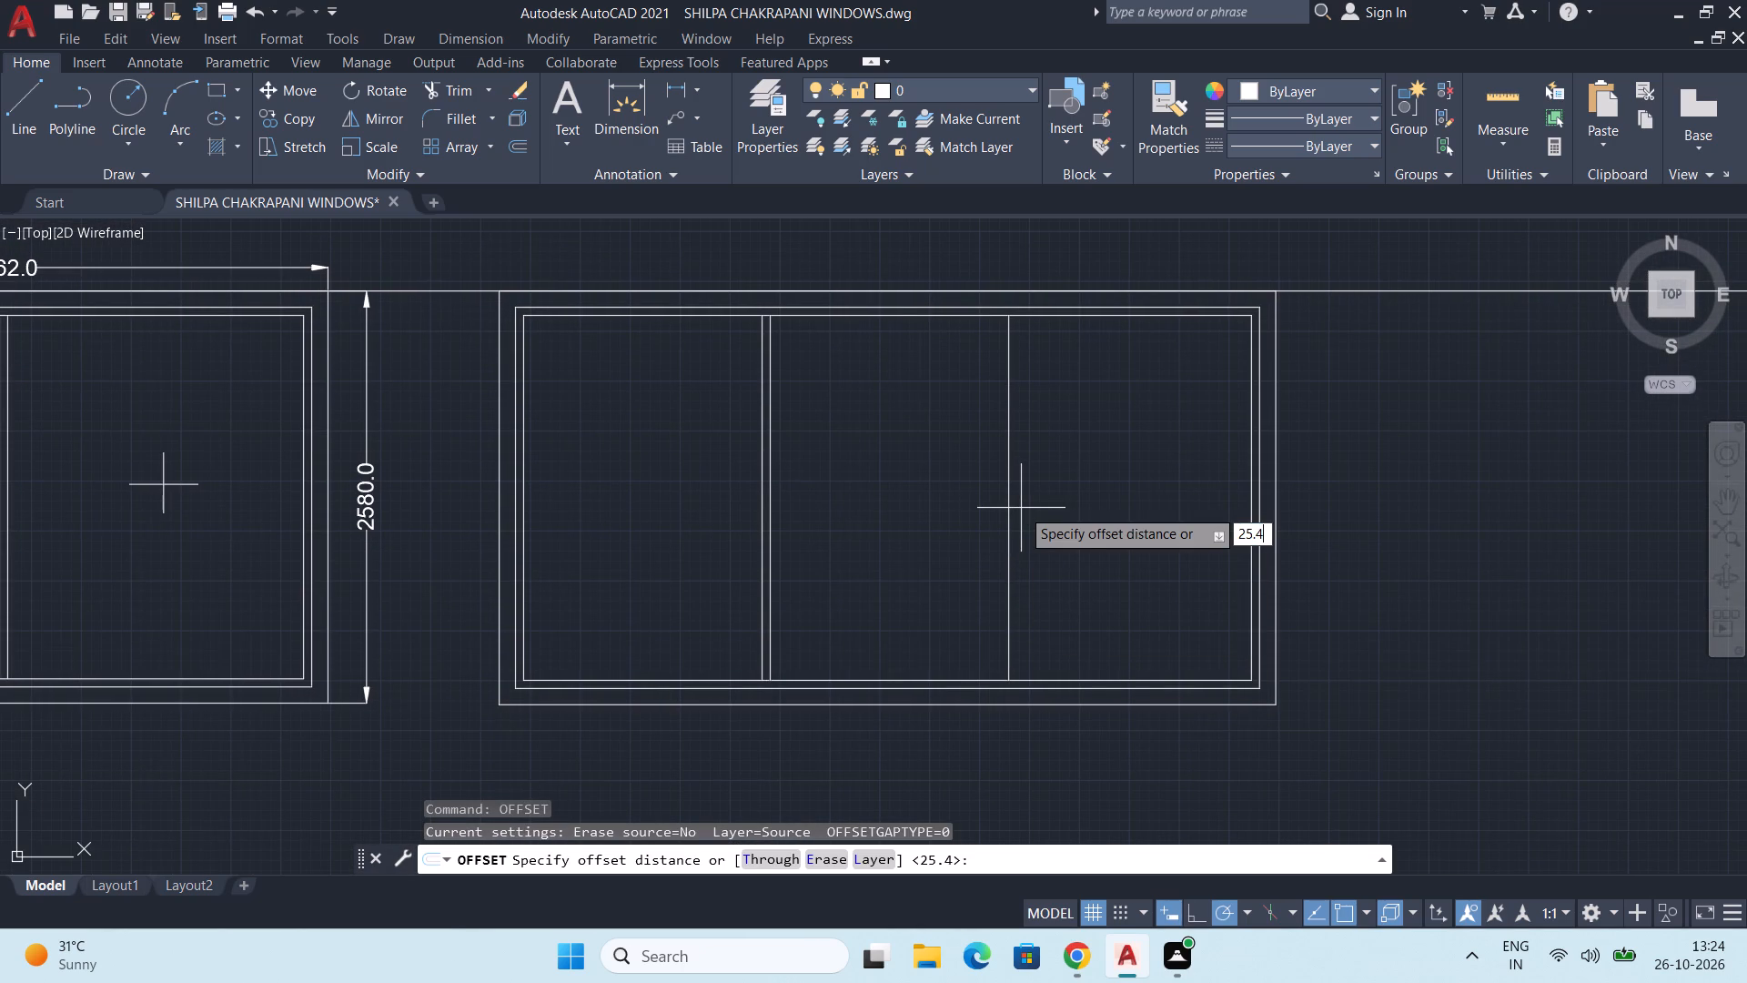
key("Return")
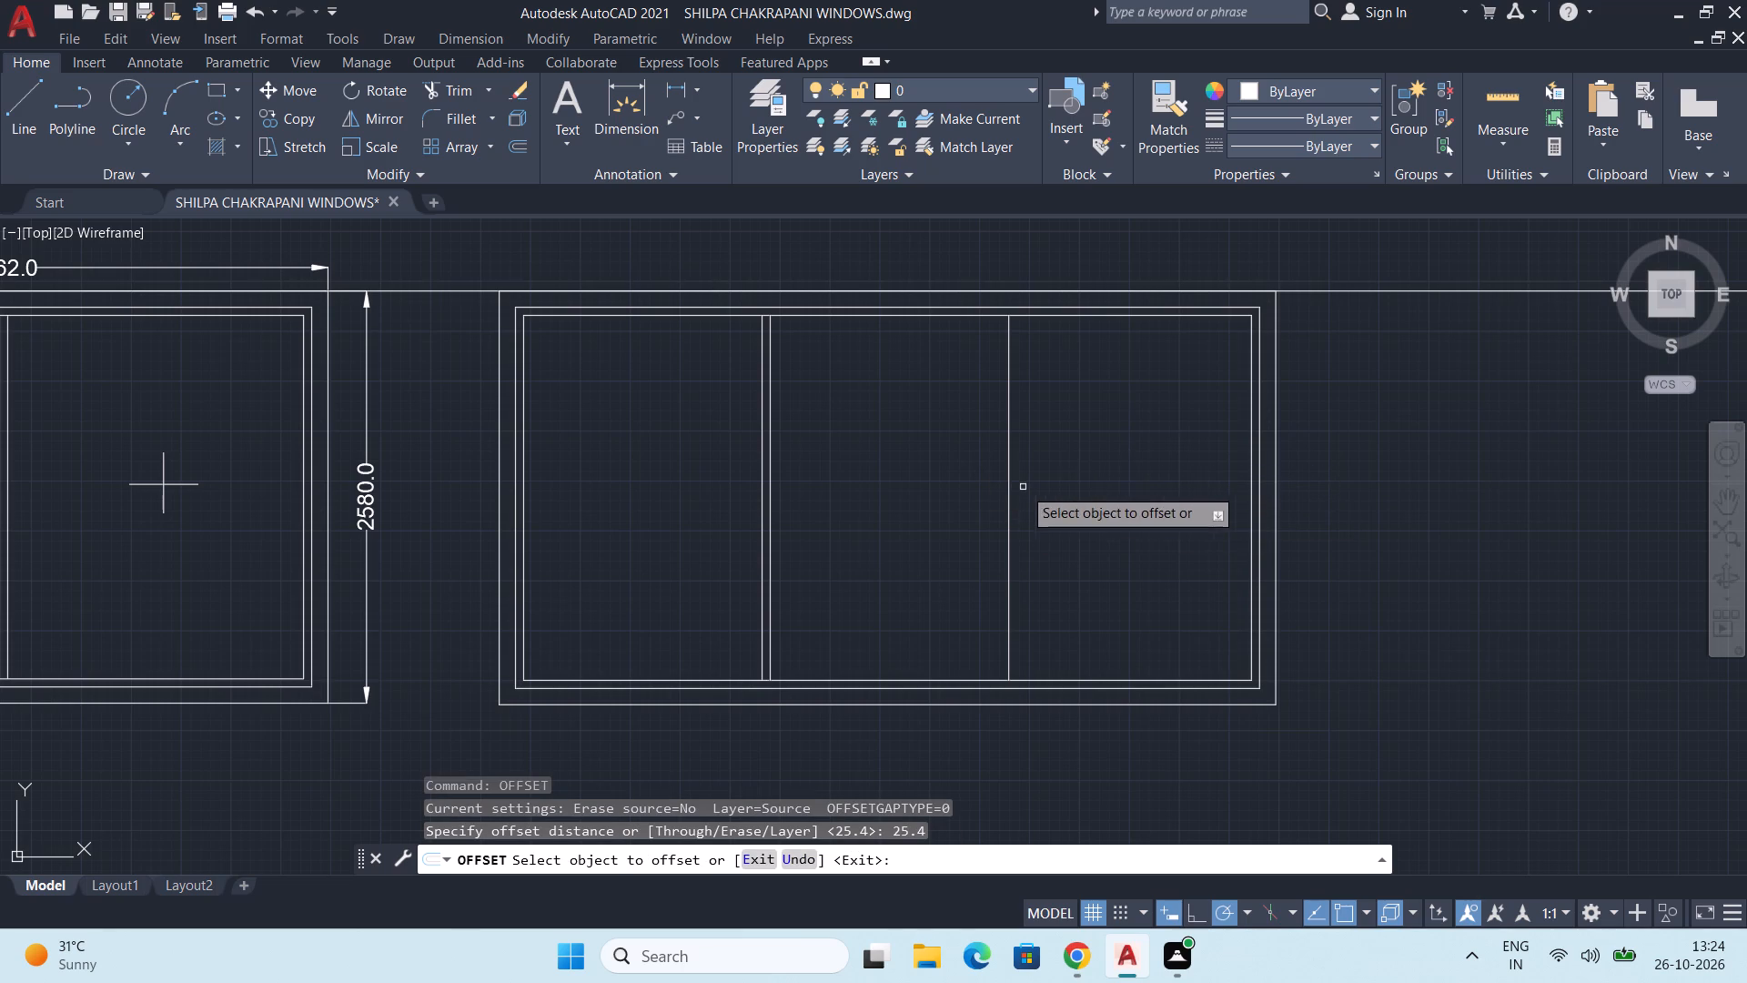
left_click(1007, 505)
left_click(925, 505)
scroll(1111, 568, "up", 1)
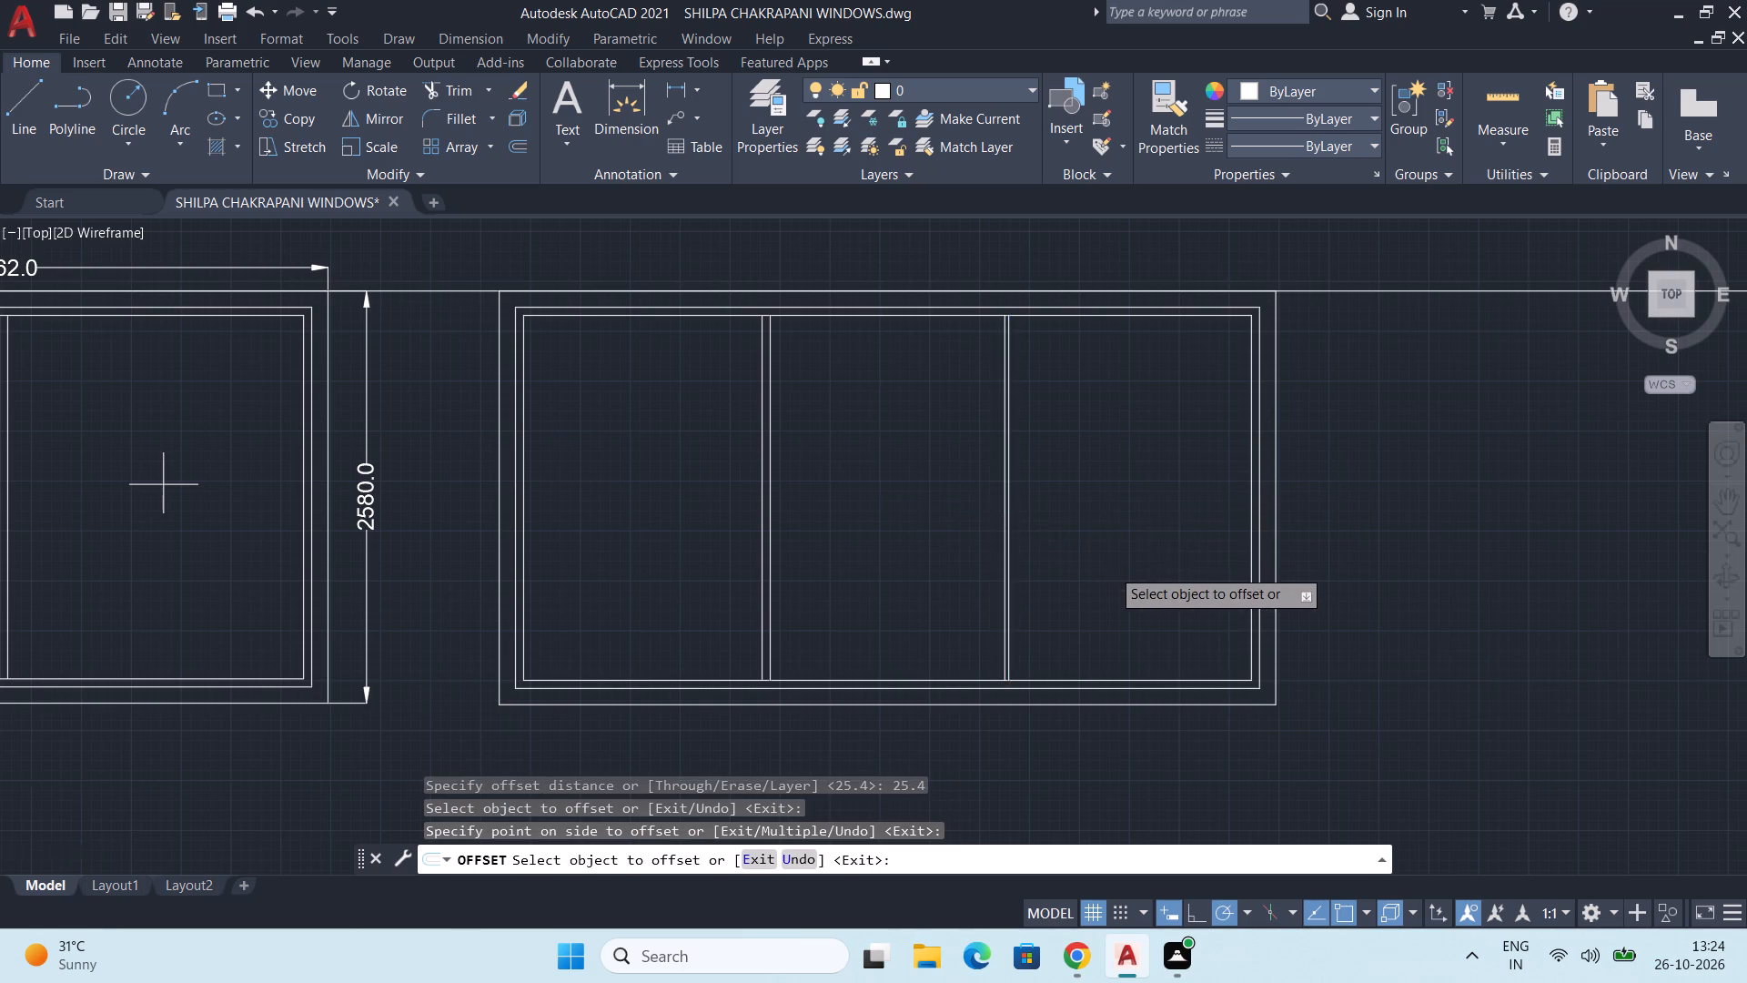
scroll(1111, 568, "up", 1)
left_click(843, 535)
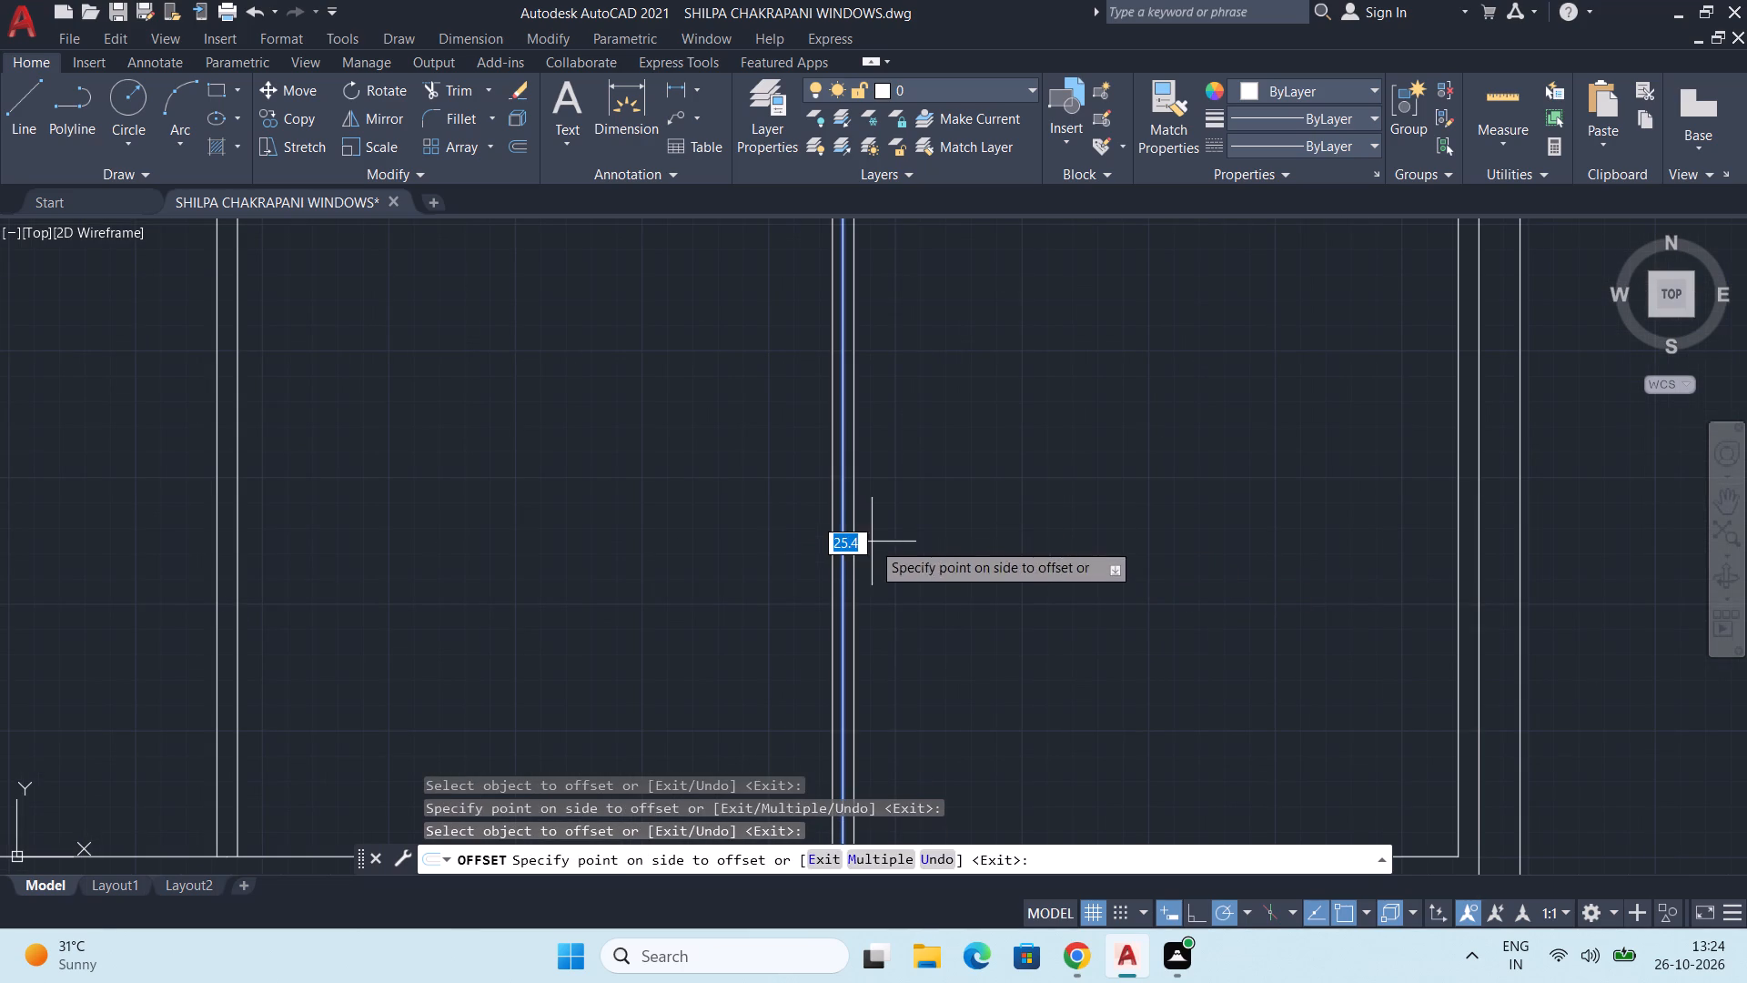
left_click(978, 558)
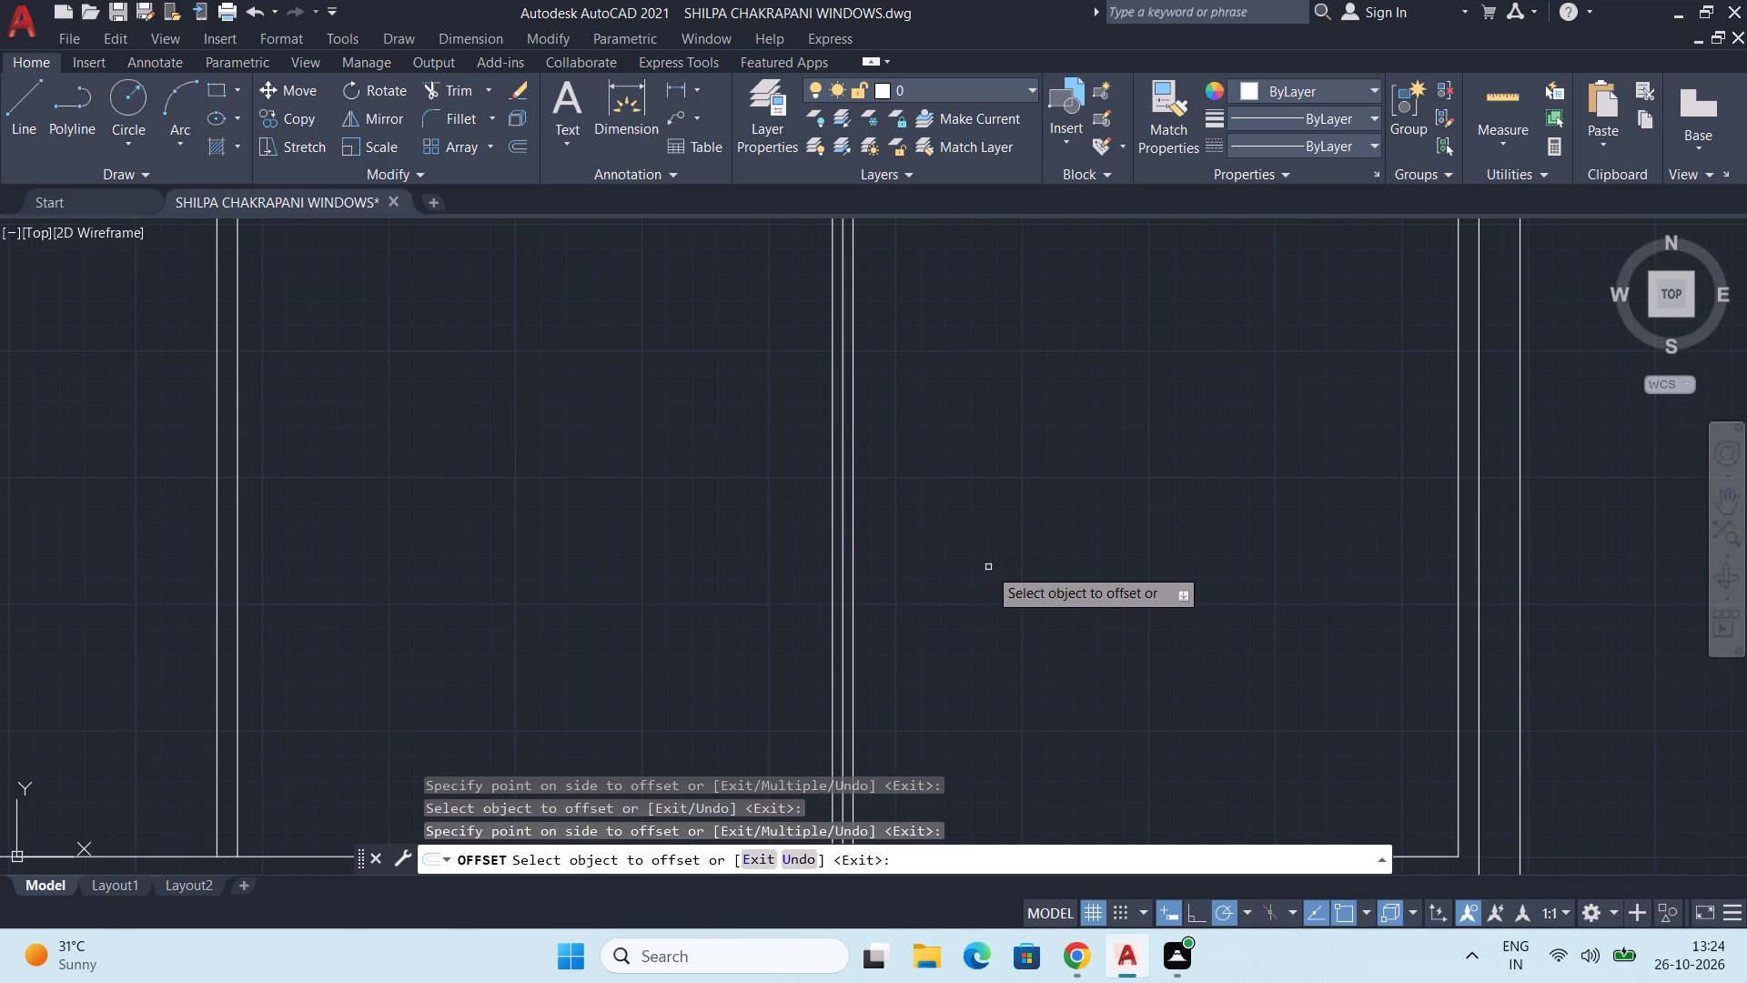
key("space")
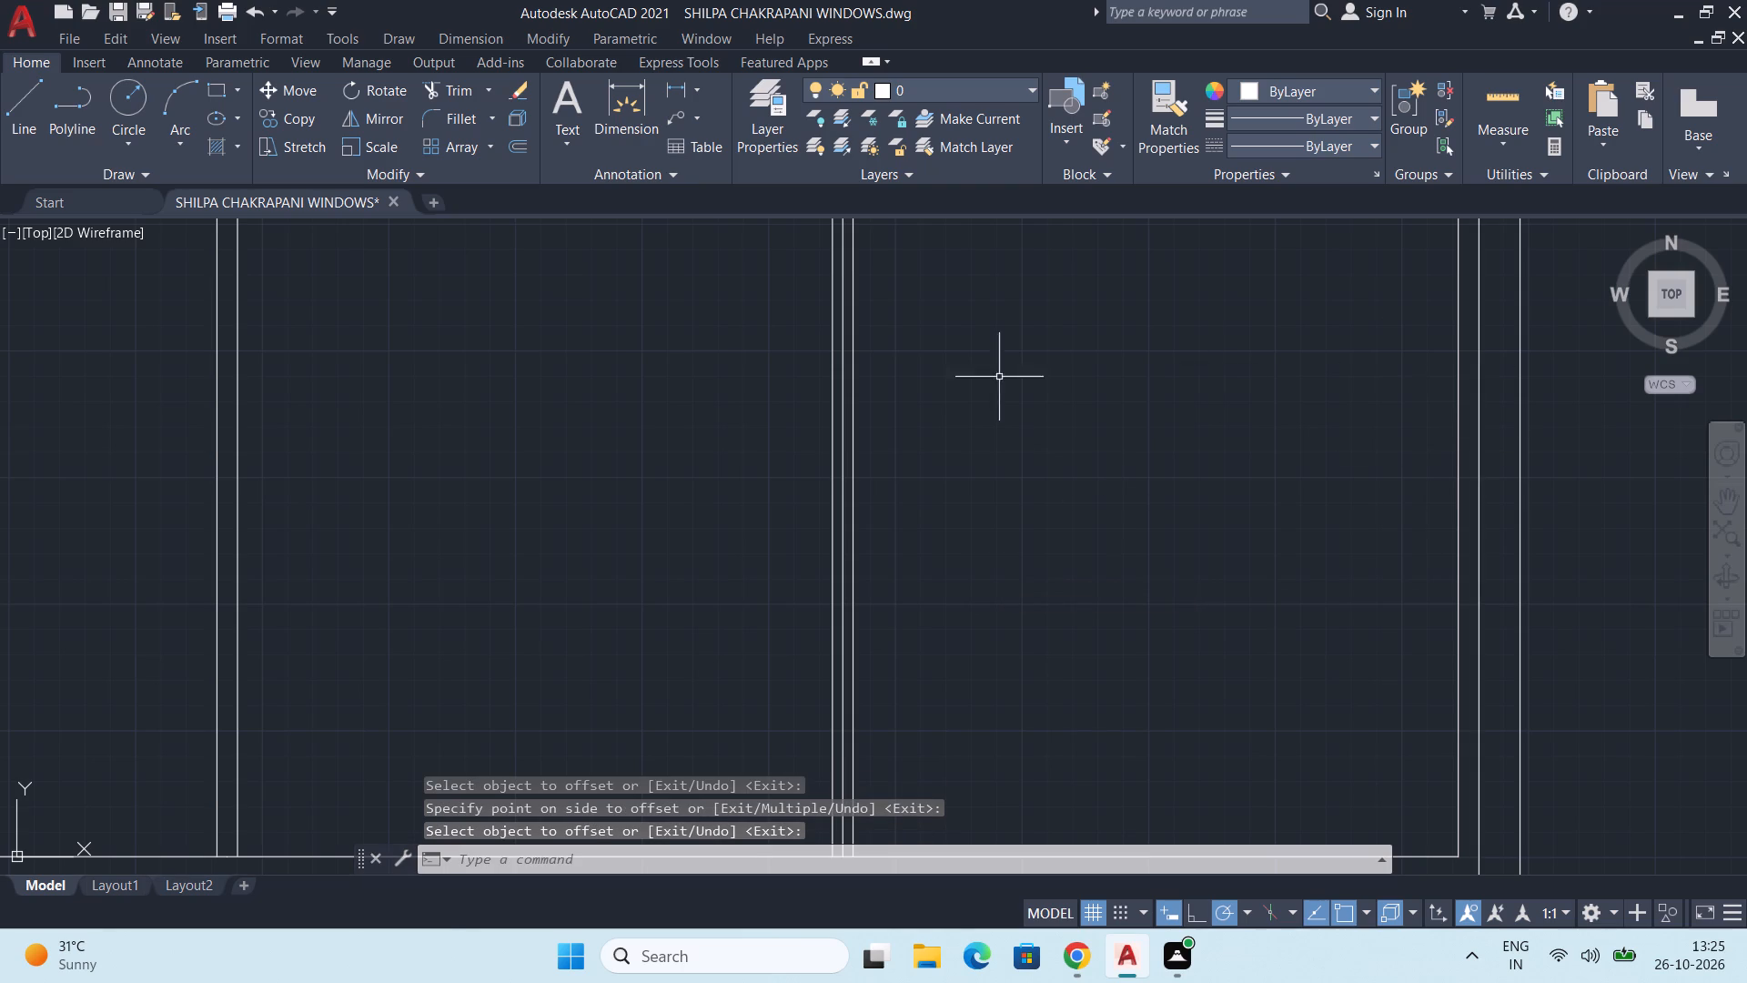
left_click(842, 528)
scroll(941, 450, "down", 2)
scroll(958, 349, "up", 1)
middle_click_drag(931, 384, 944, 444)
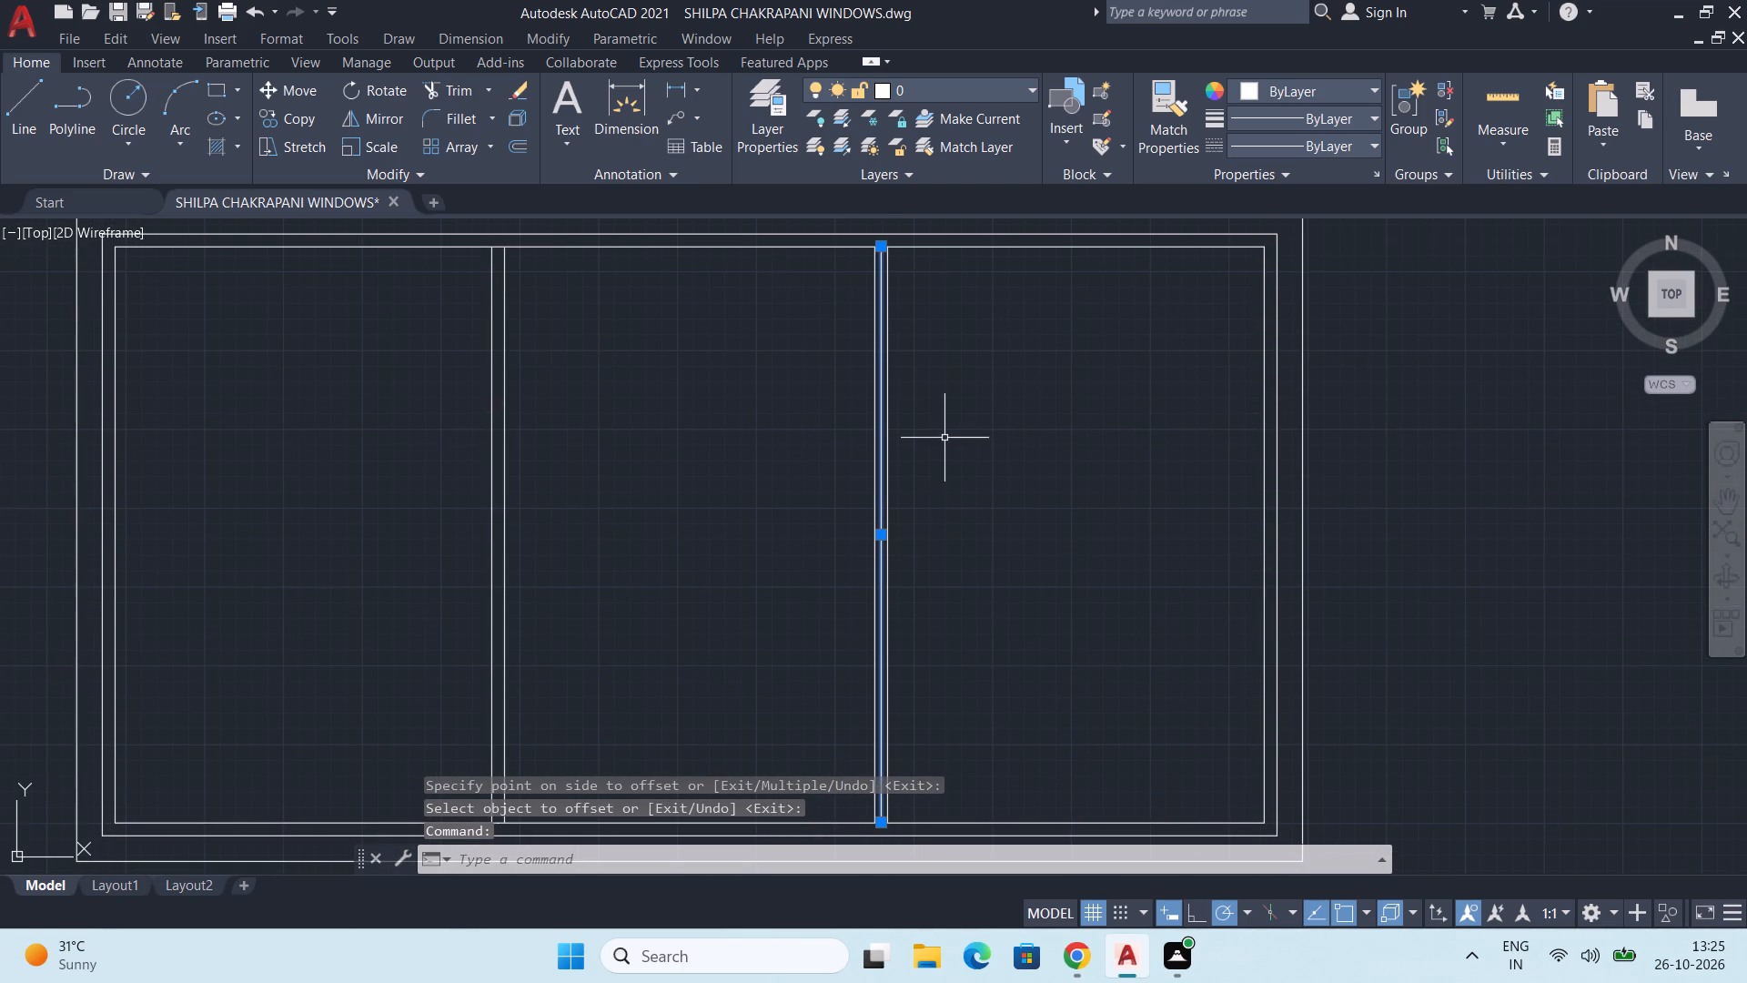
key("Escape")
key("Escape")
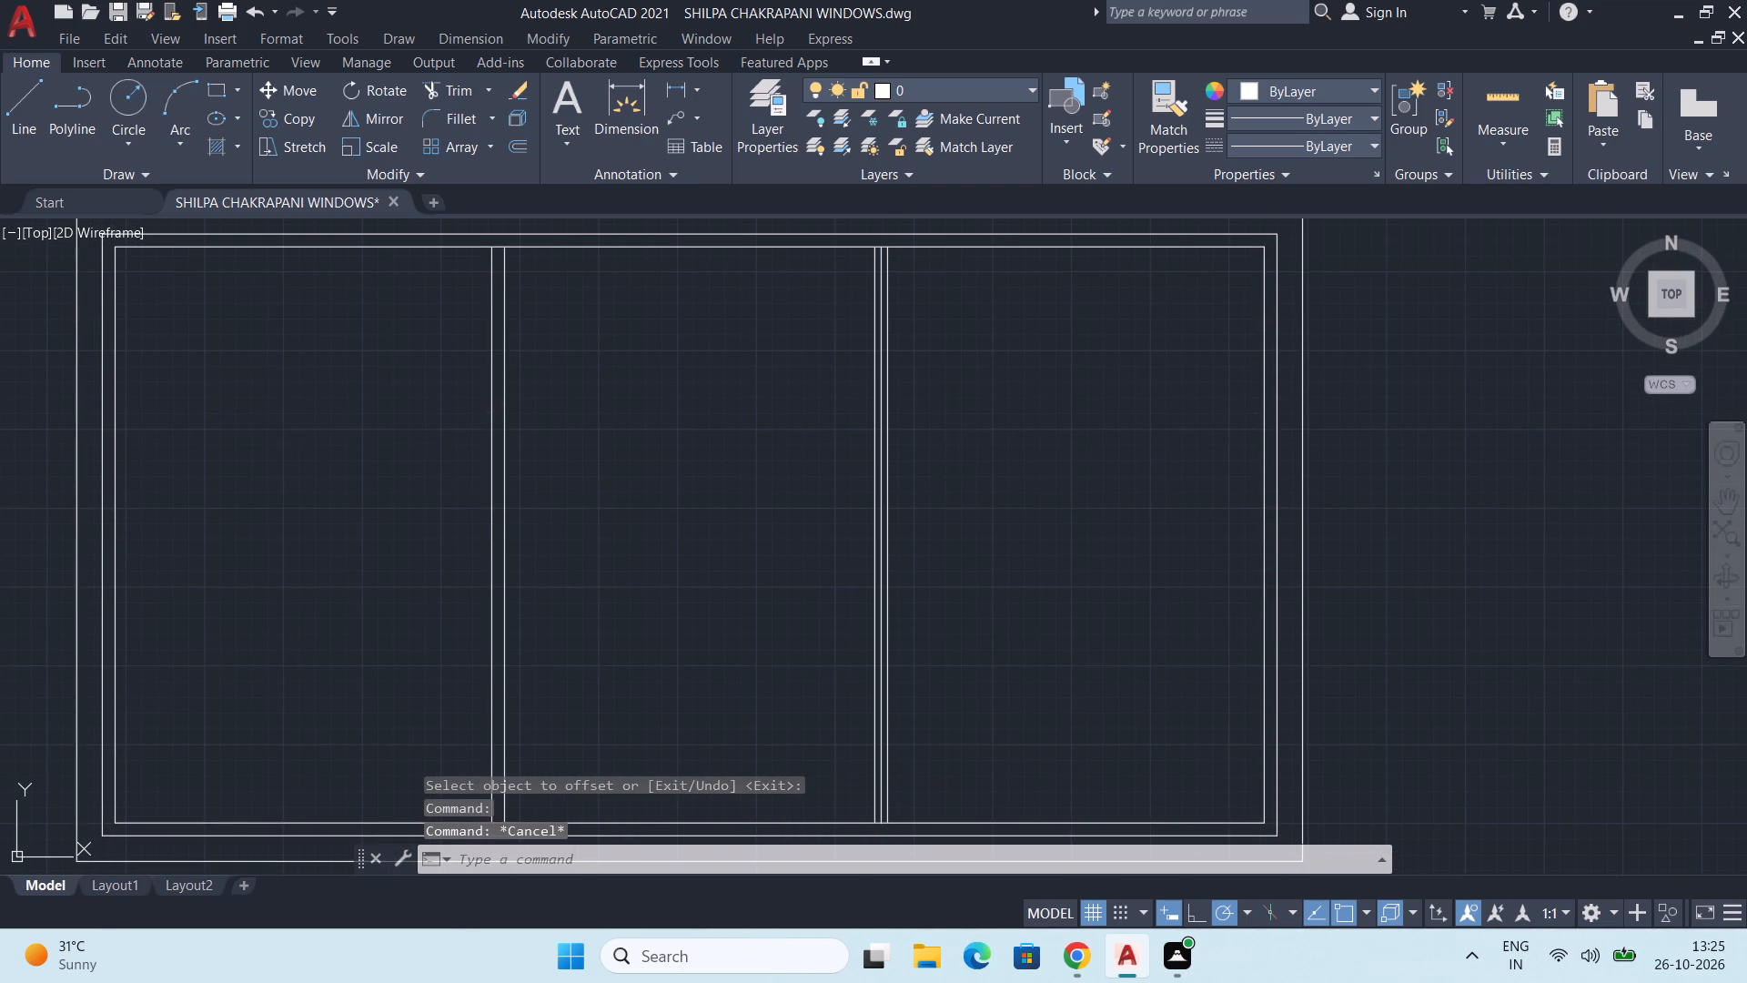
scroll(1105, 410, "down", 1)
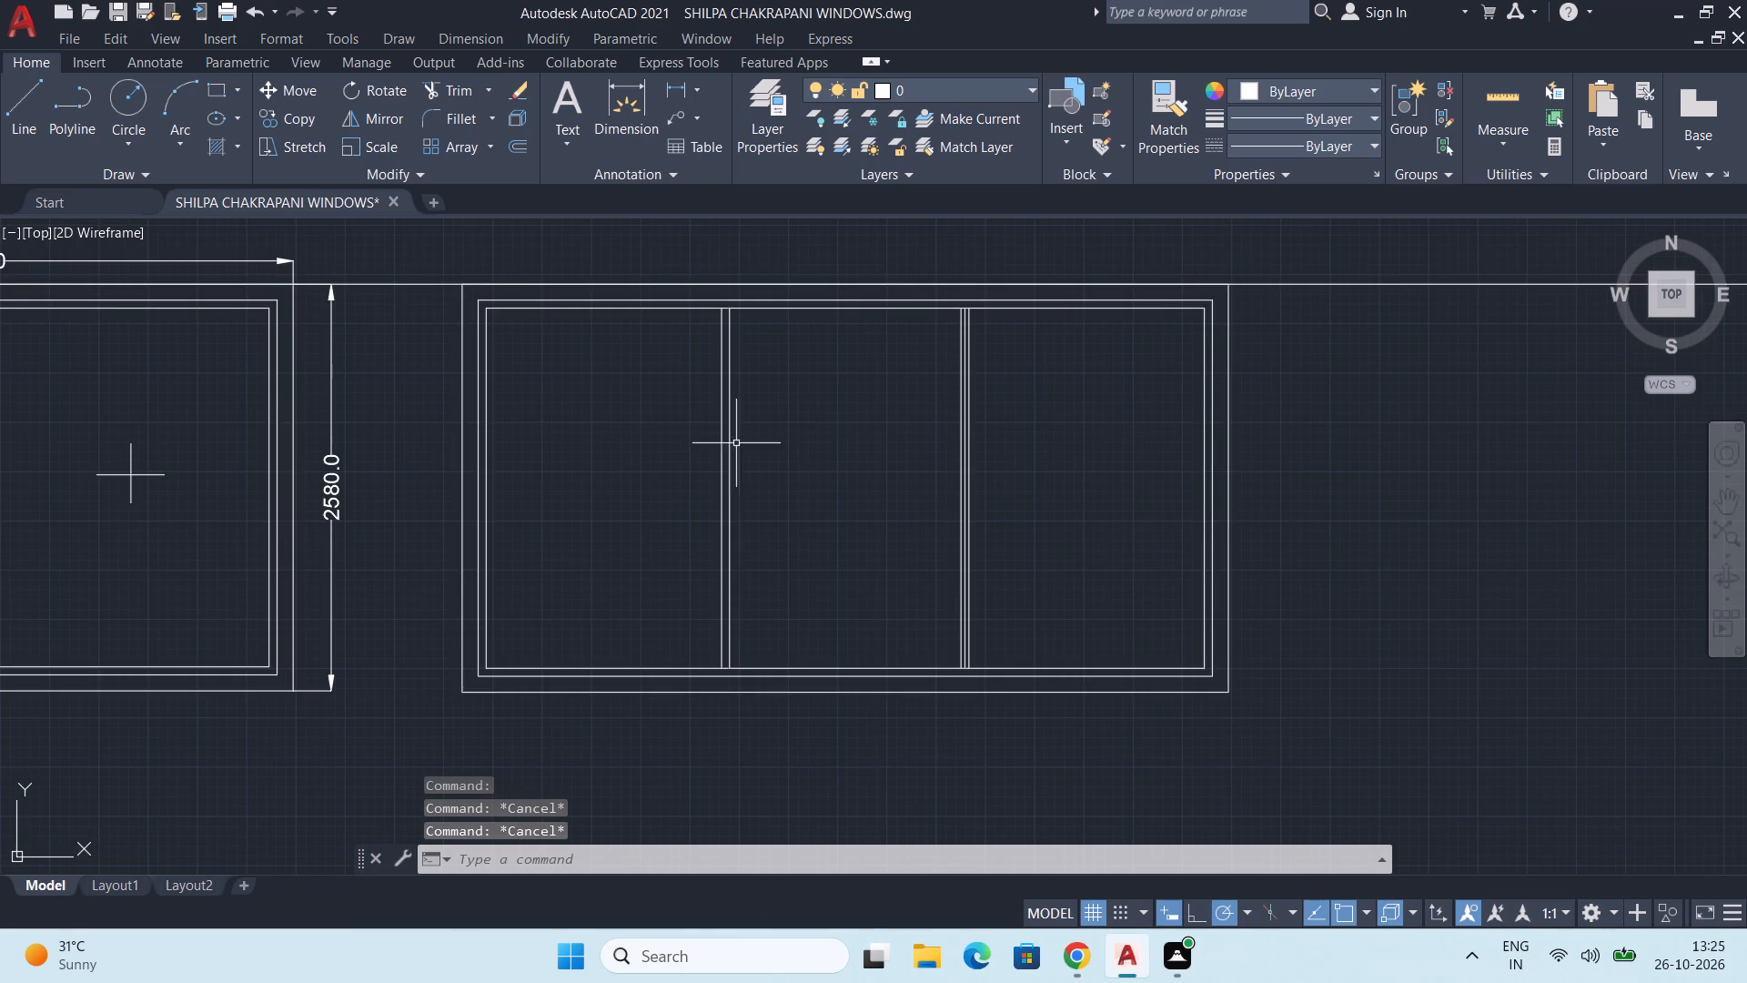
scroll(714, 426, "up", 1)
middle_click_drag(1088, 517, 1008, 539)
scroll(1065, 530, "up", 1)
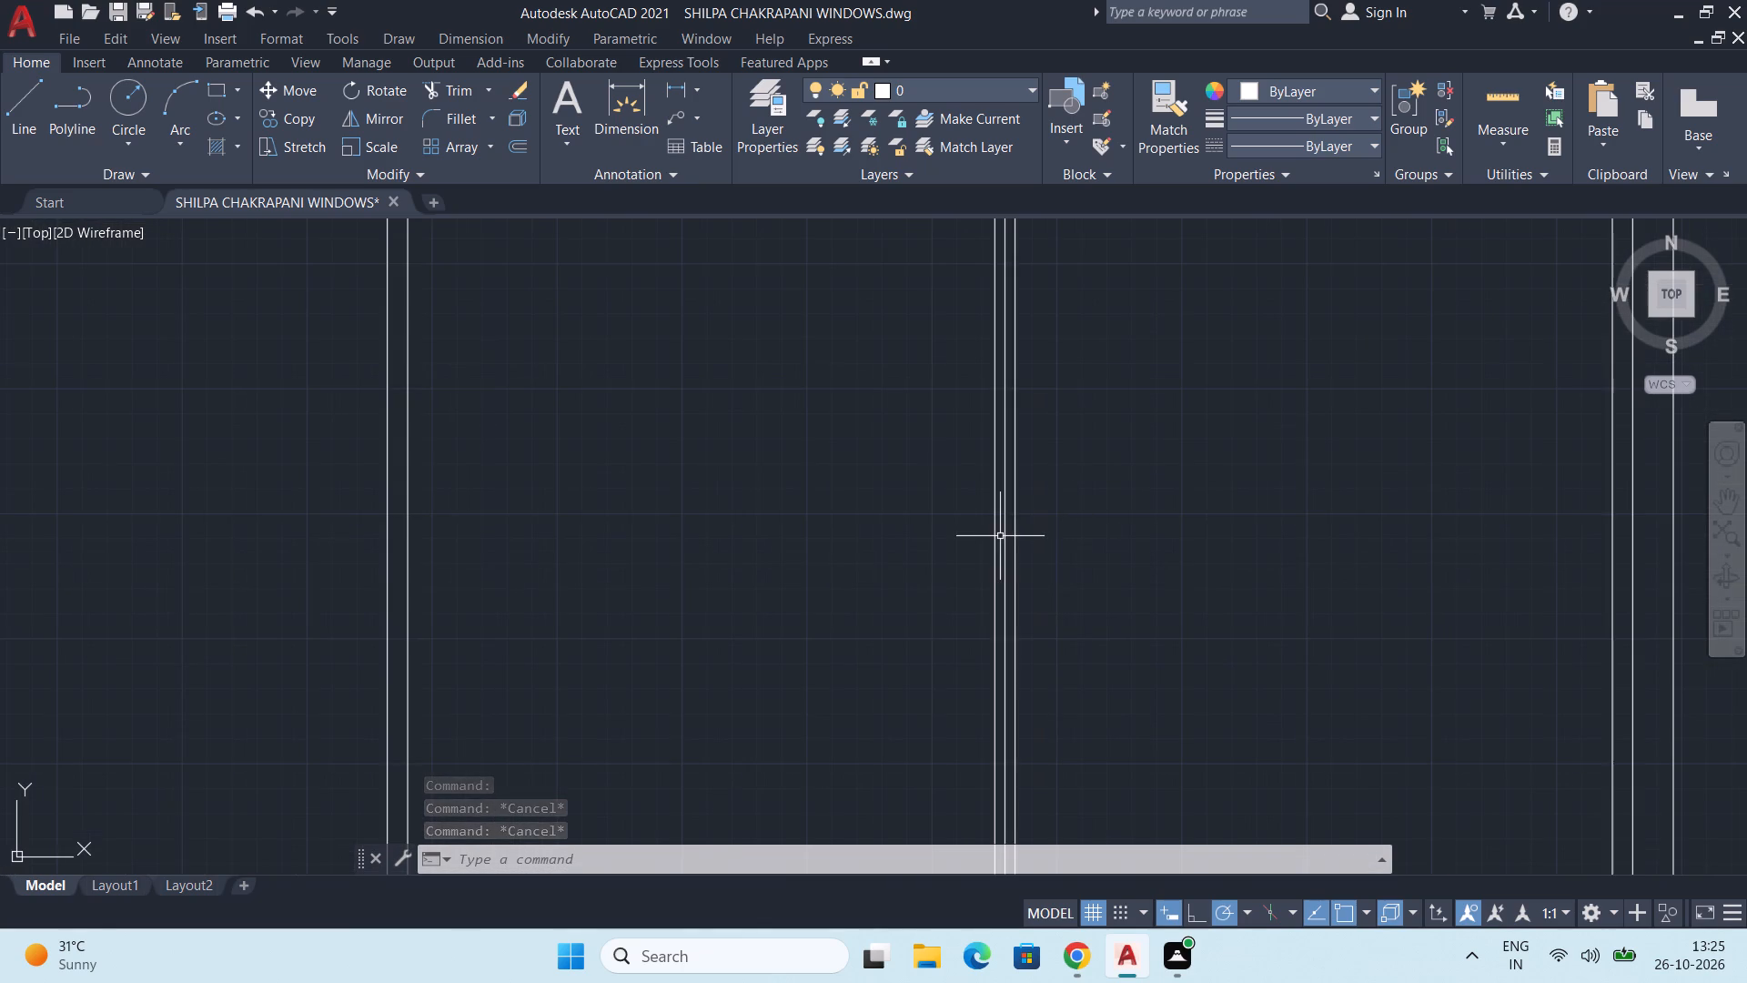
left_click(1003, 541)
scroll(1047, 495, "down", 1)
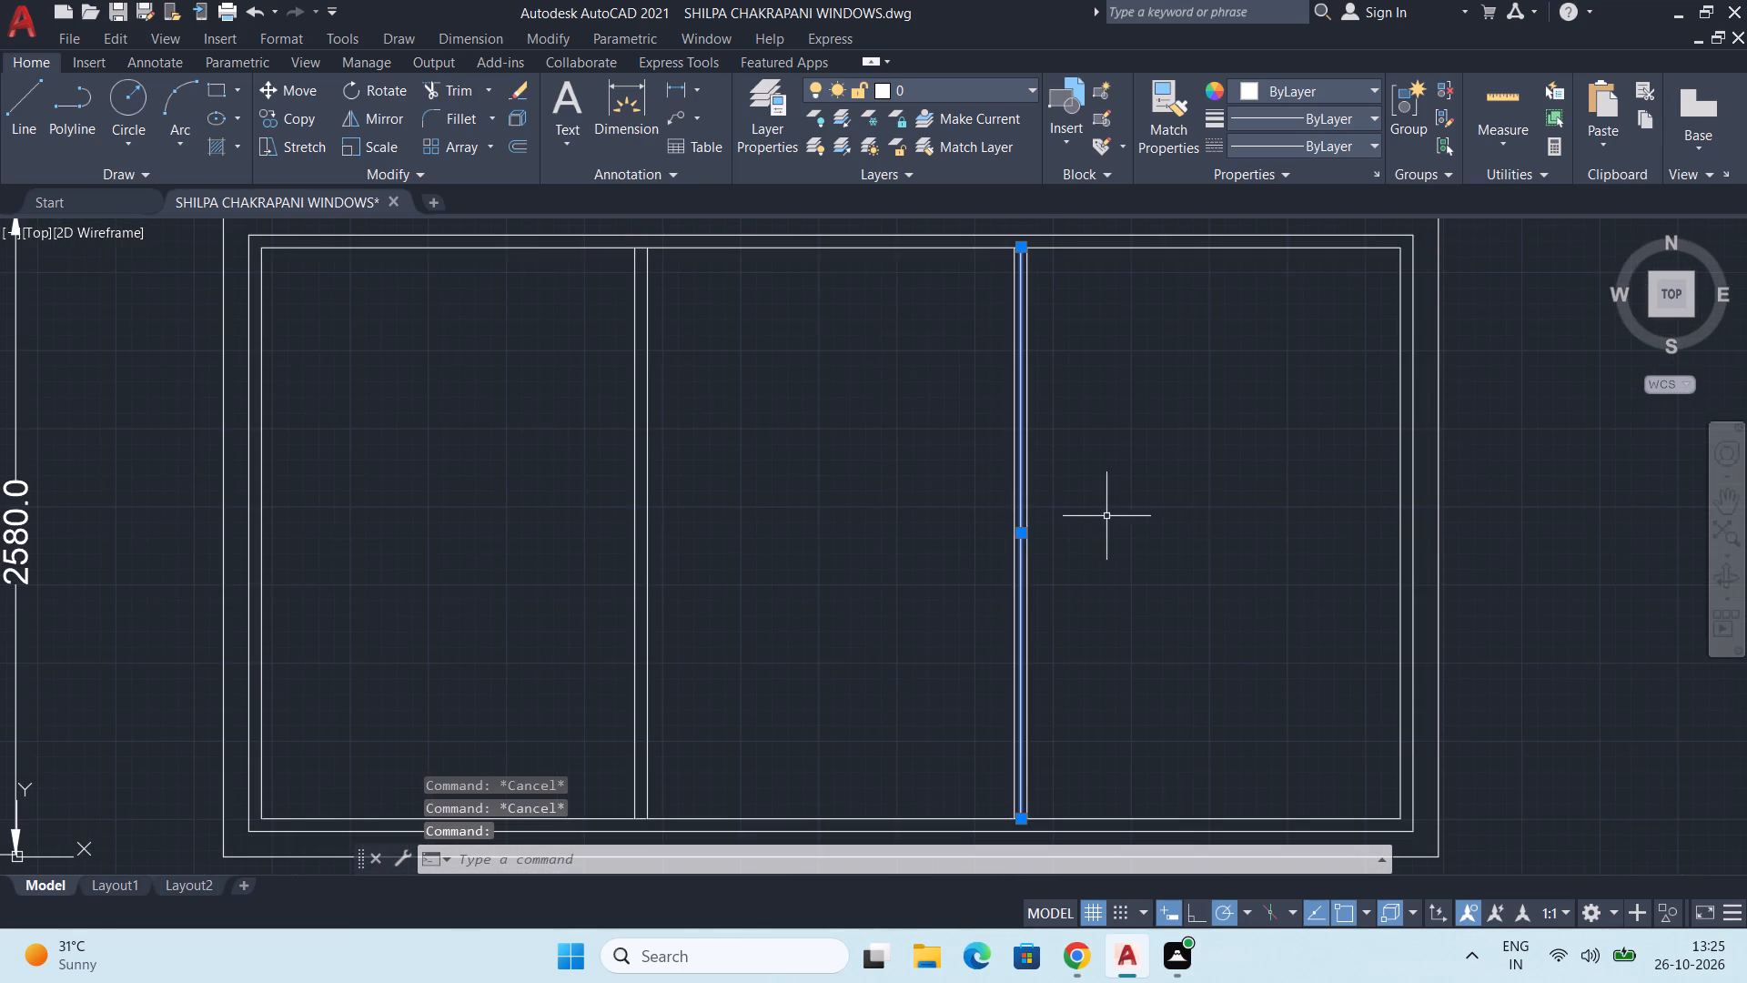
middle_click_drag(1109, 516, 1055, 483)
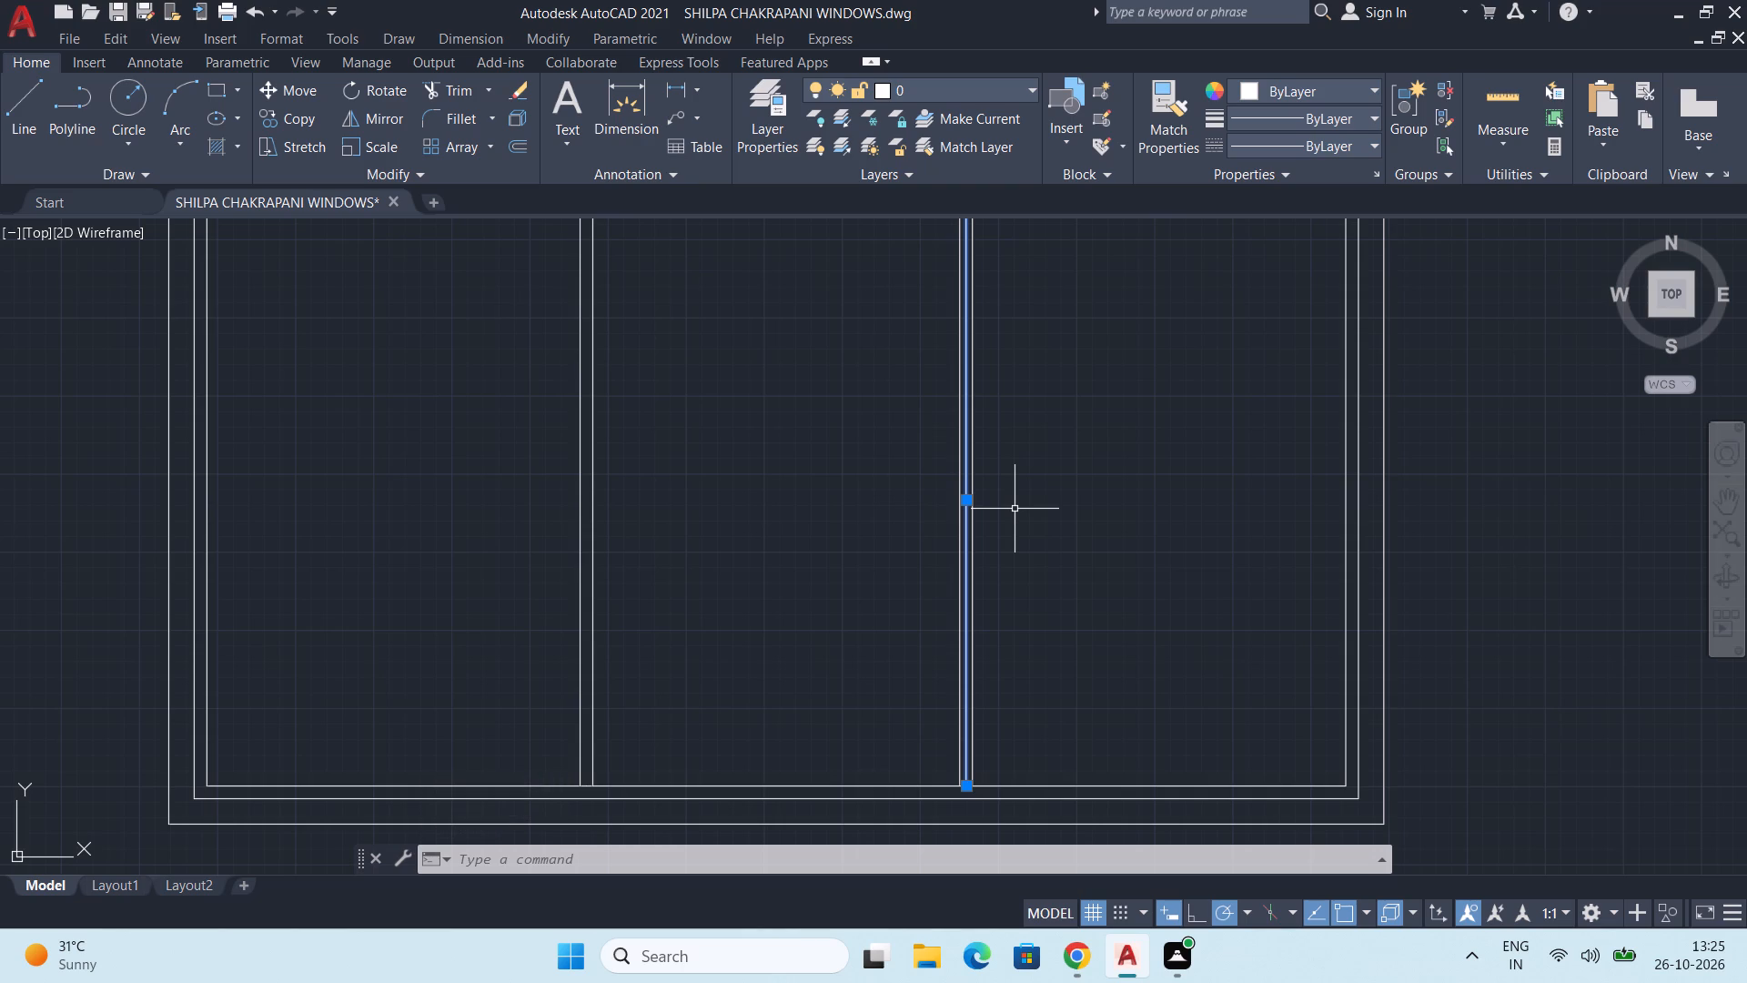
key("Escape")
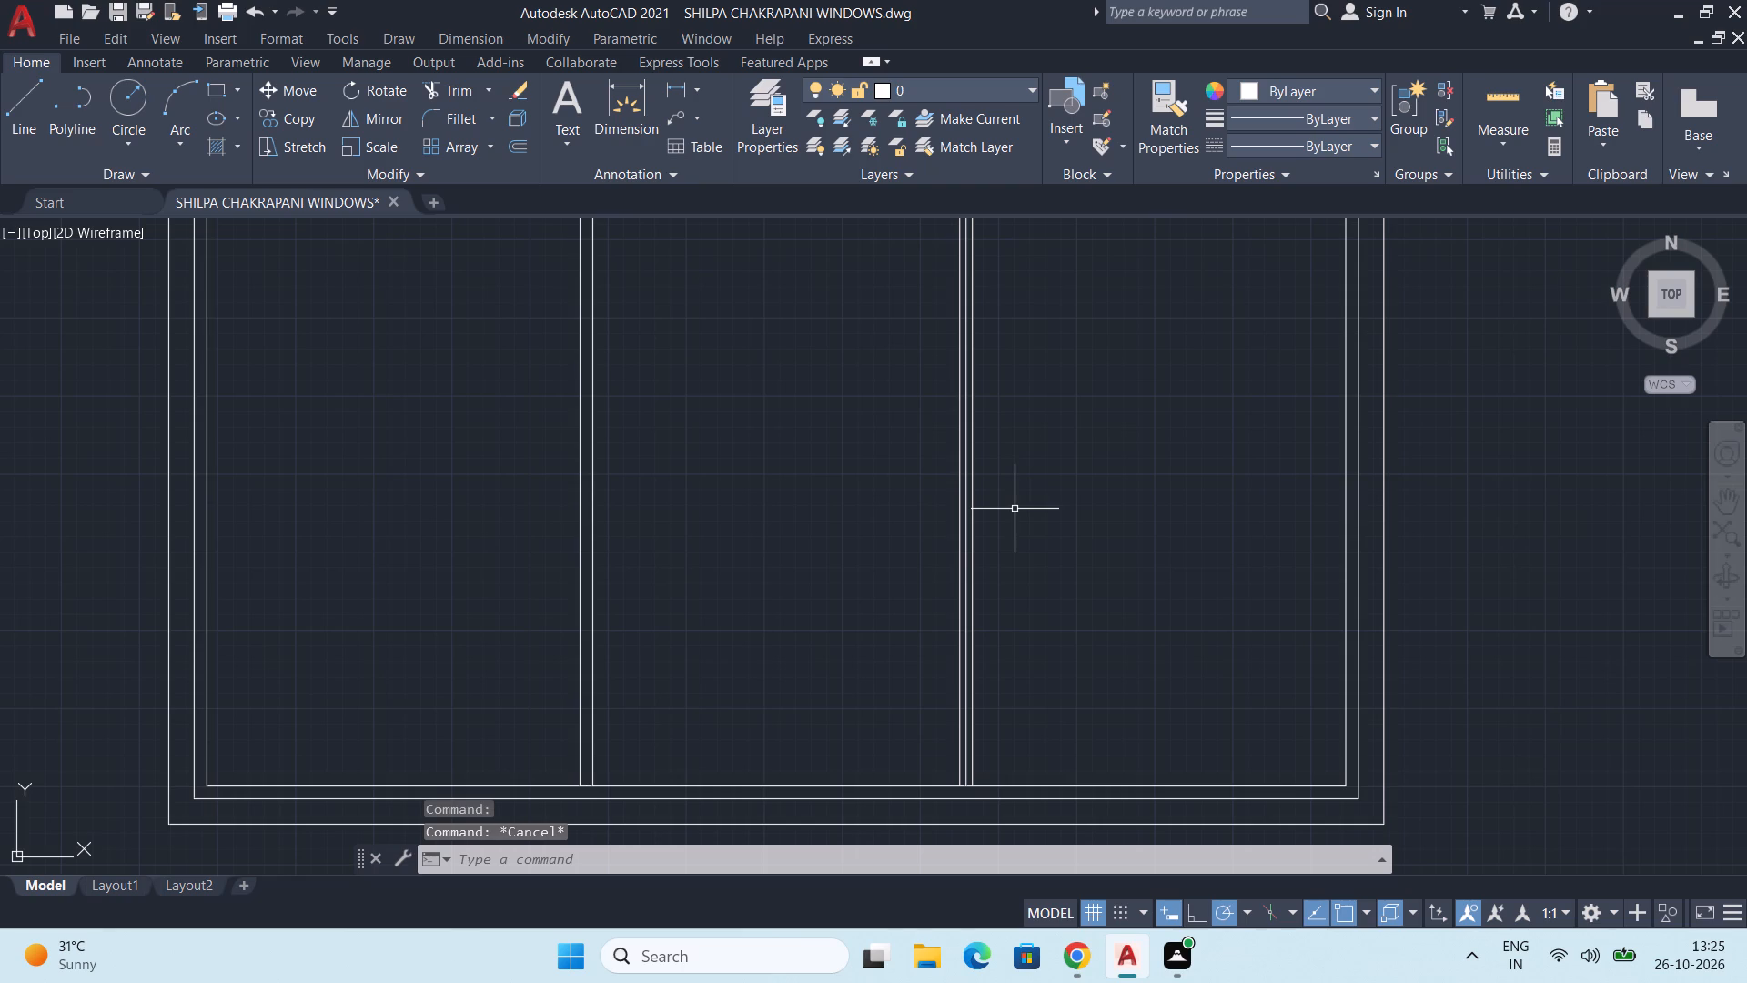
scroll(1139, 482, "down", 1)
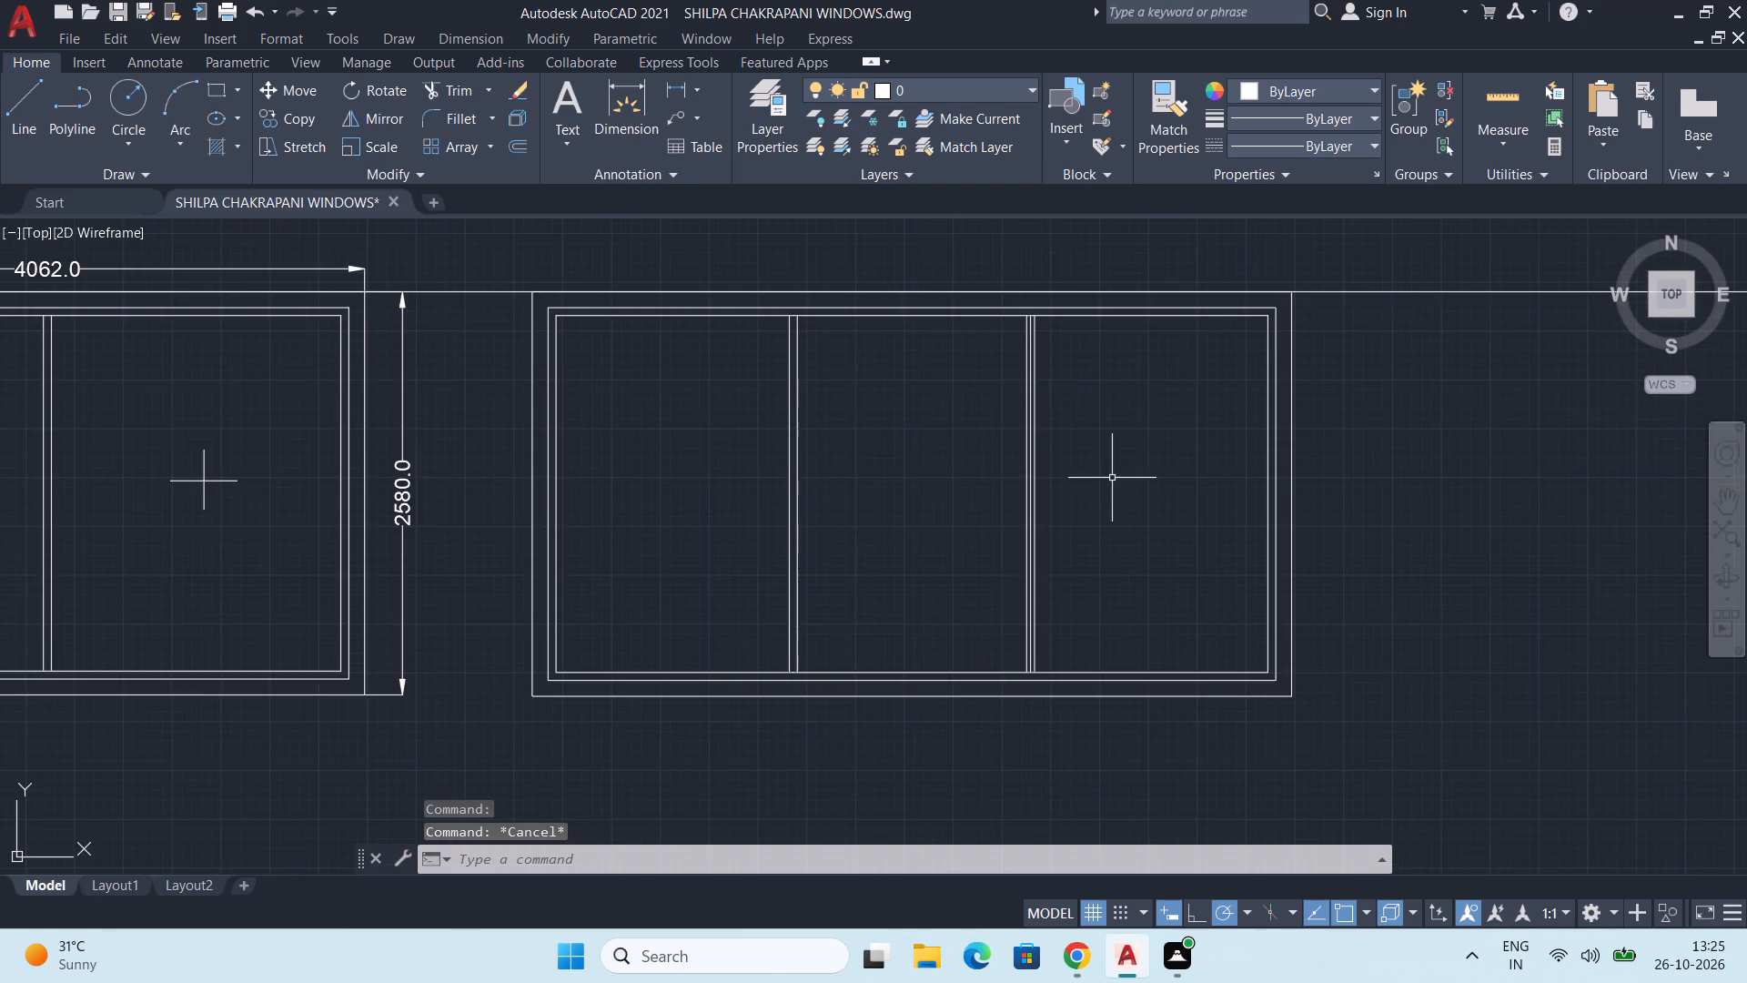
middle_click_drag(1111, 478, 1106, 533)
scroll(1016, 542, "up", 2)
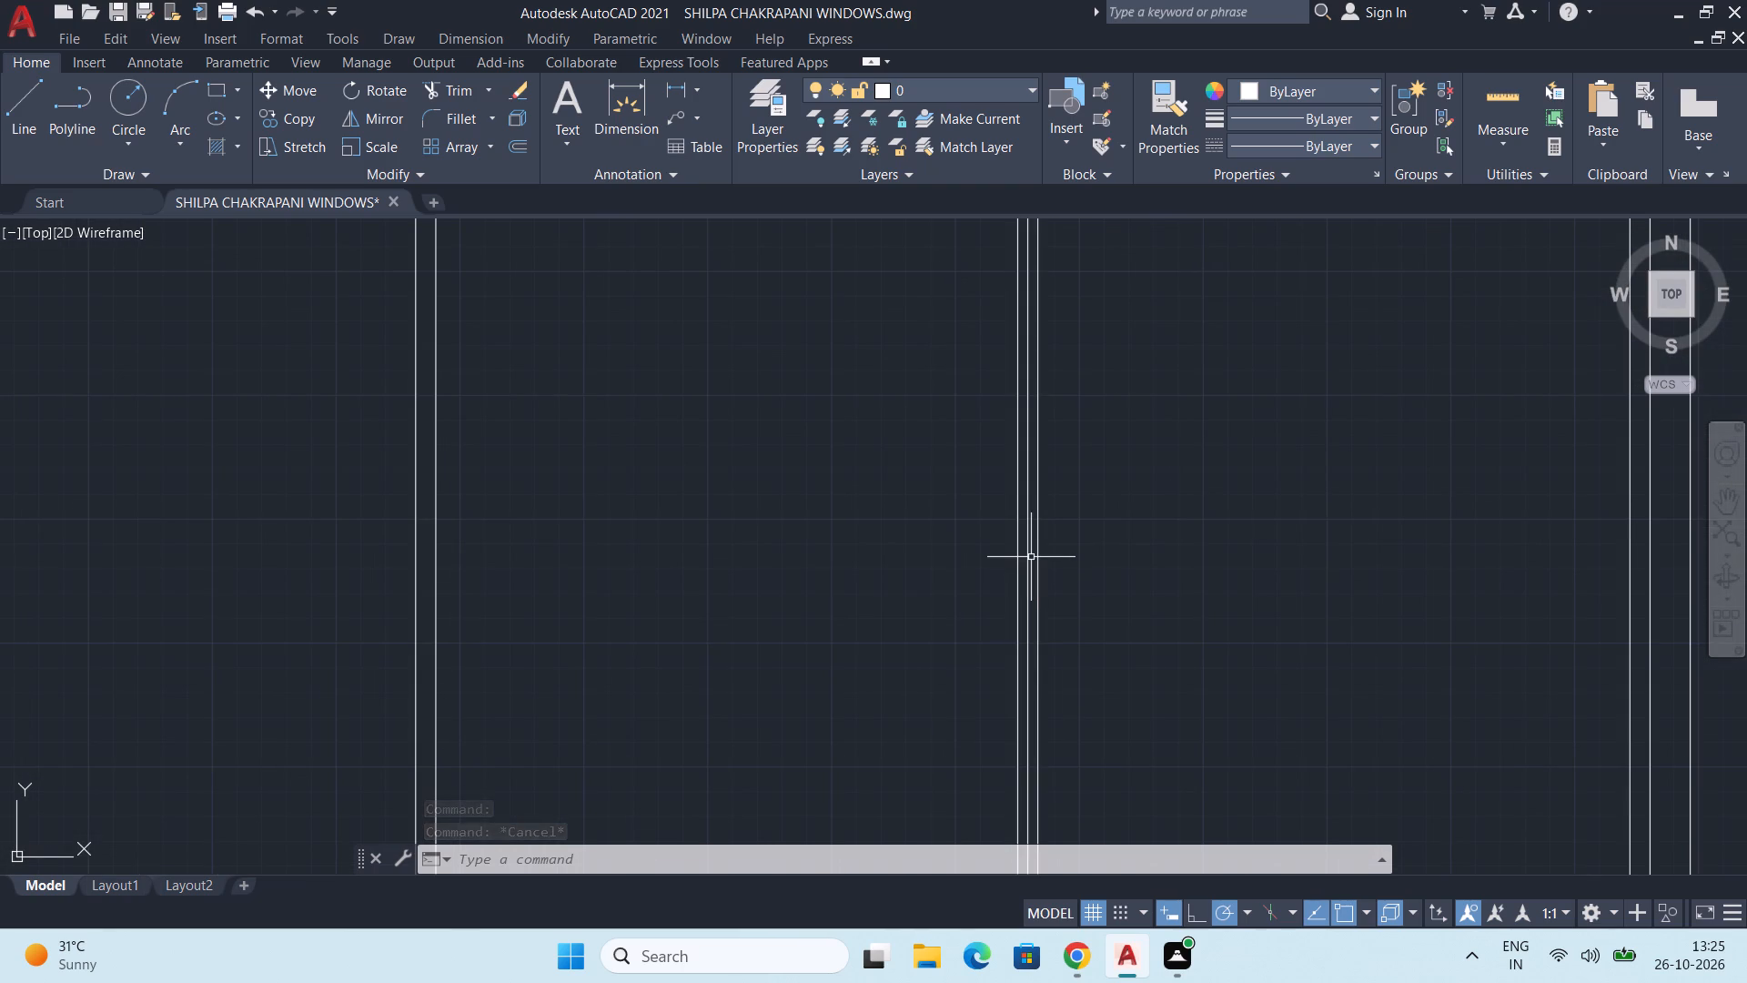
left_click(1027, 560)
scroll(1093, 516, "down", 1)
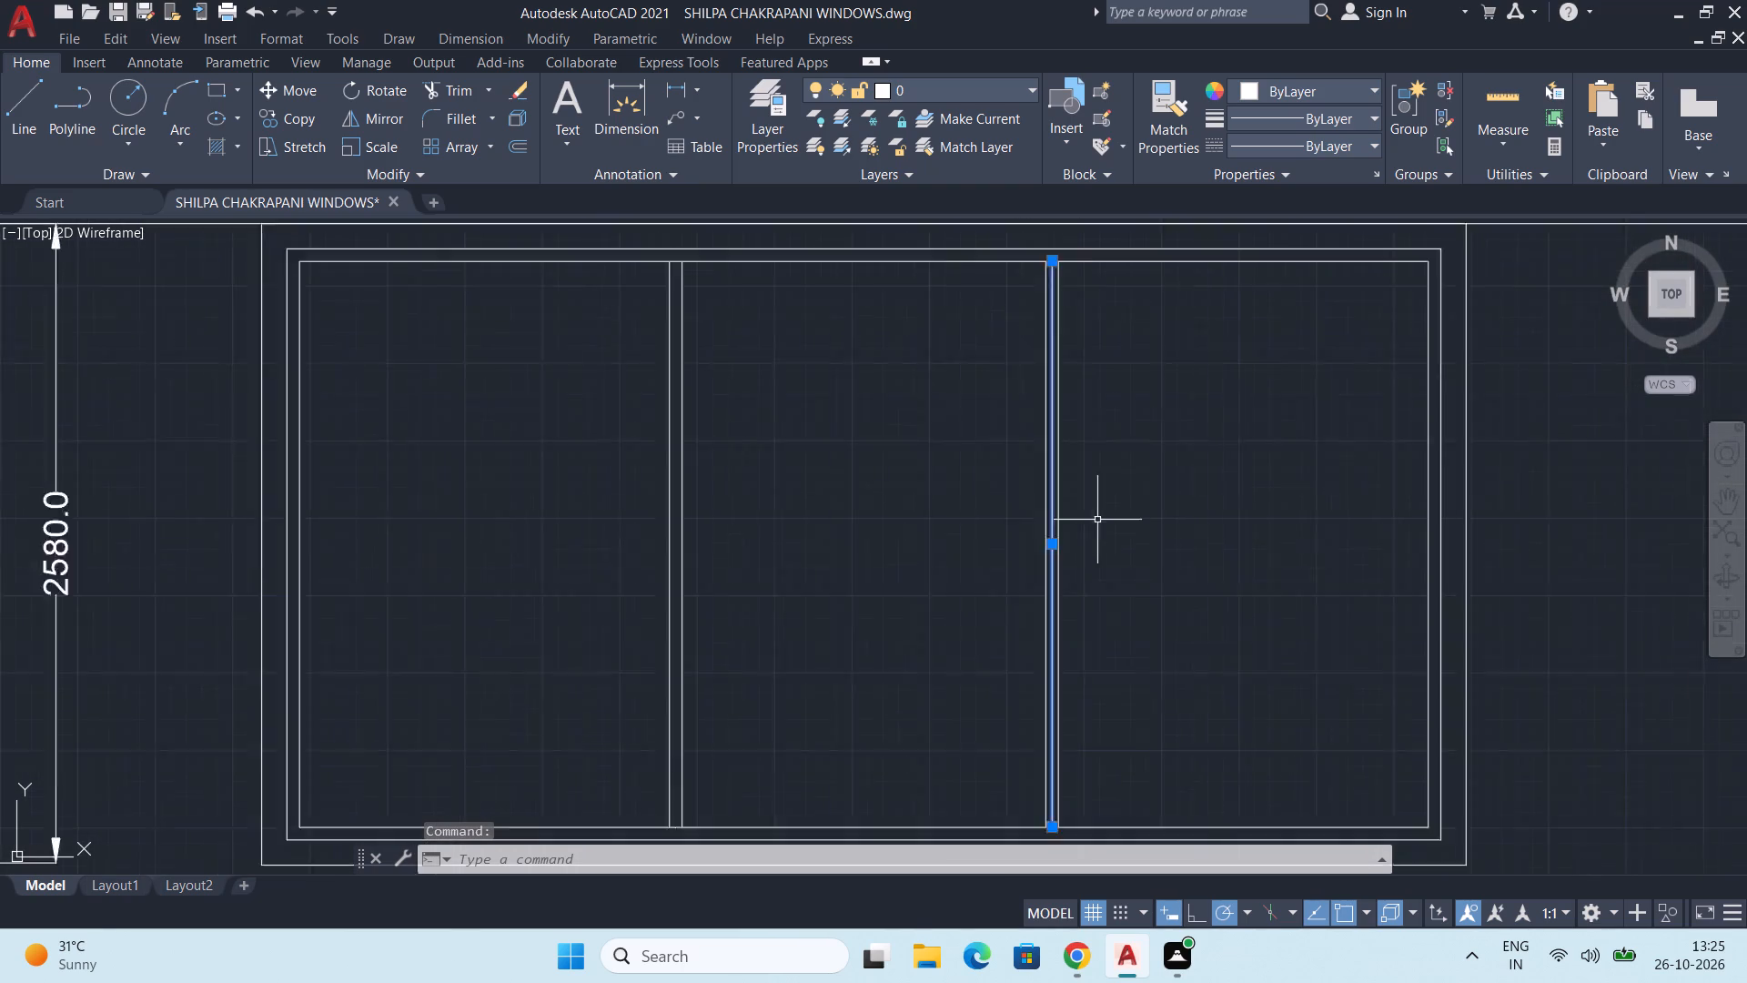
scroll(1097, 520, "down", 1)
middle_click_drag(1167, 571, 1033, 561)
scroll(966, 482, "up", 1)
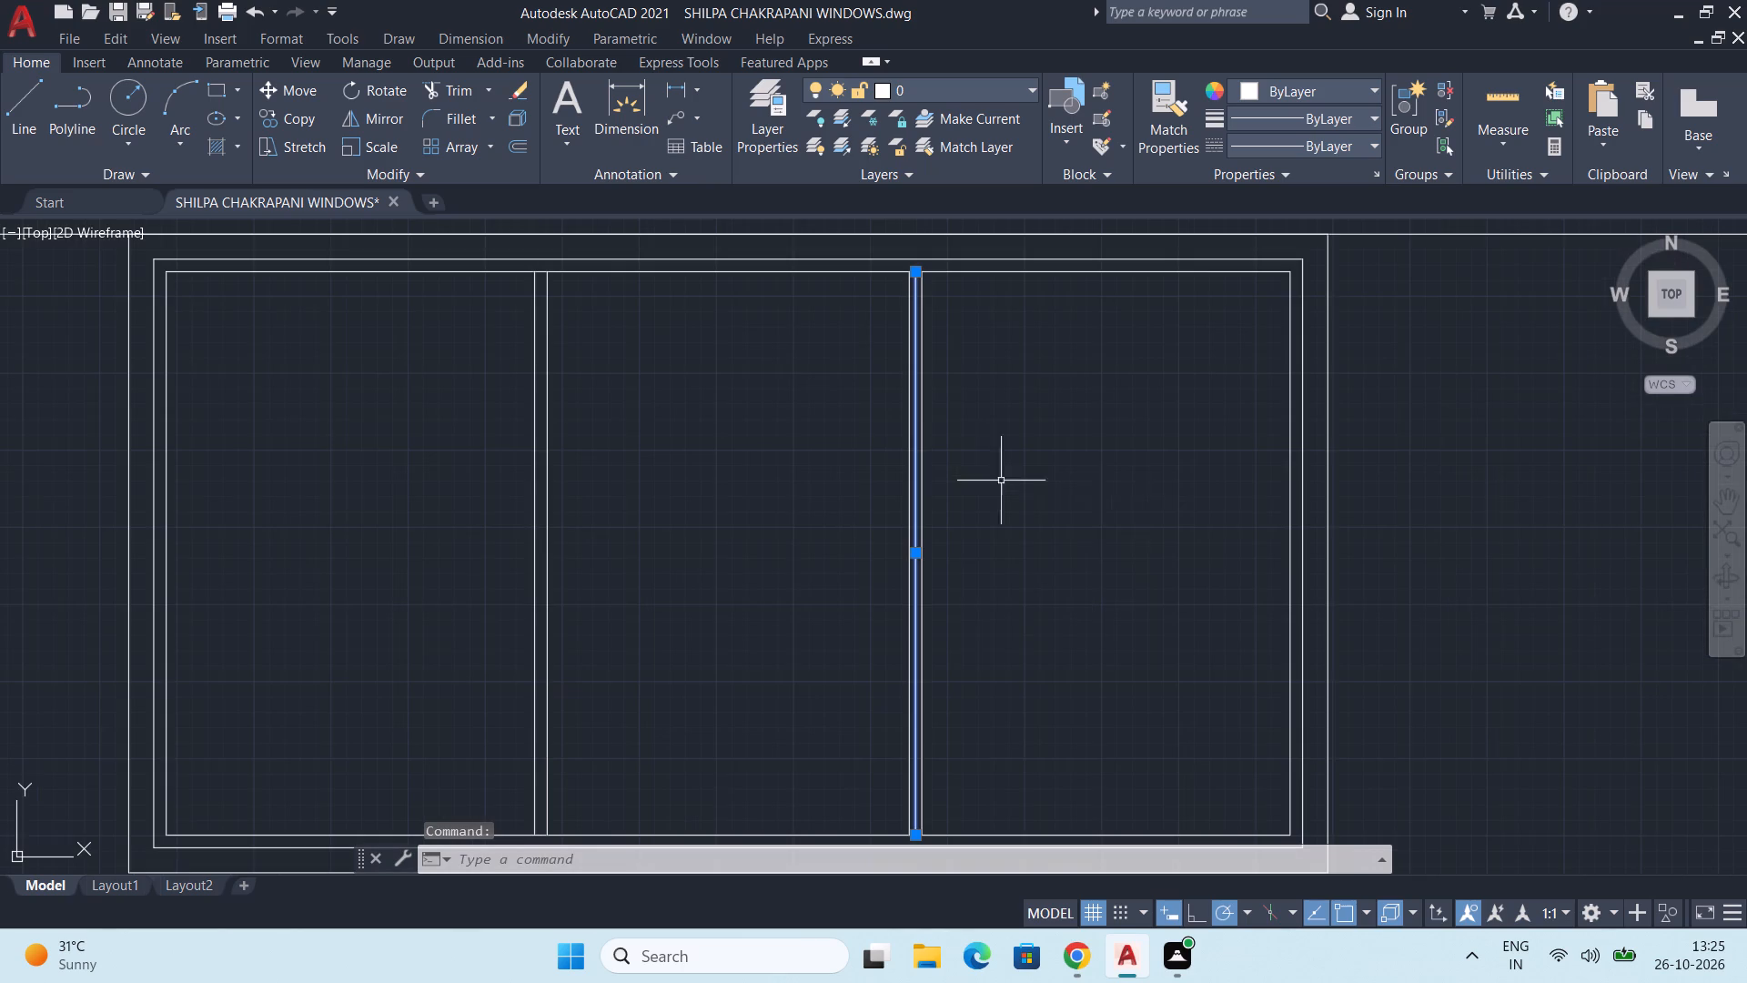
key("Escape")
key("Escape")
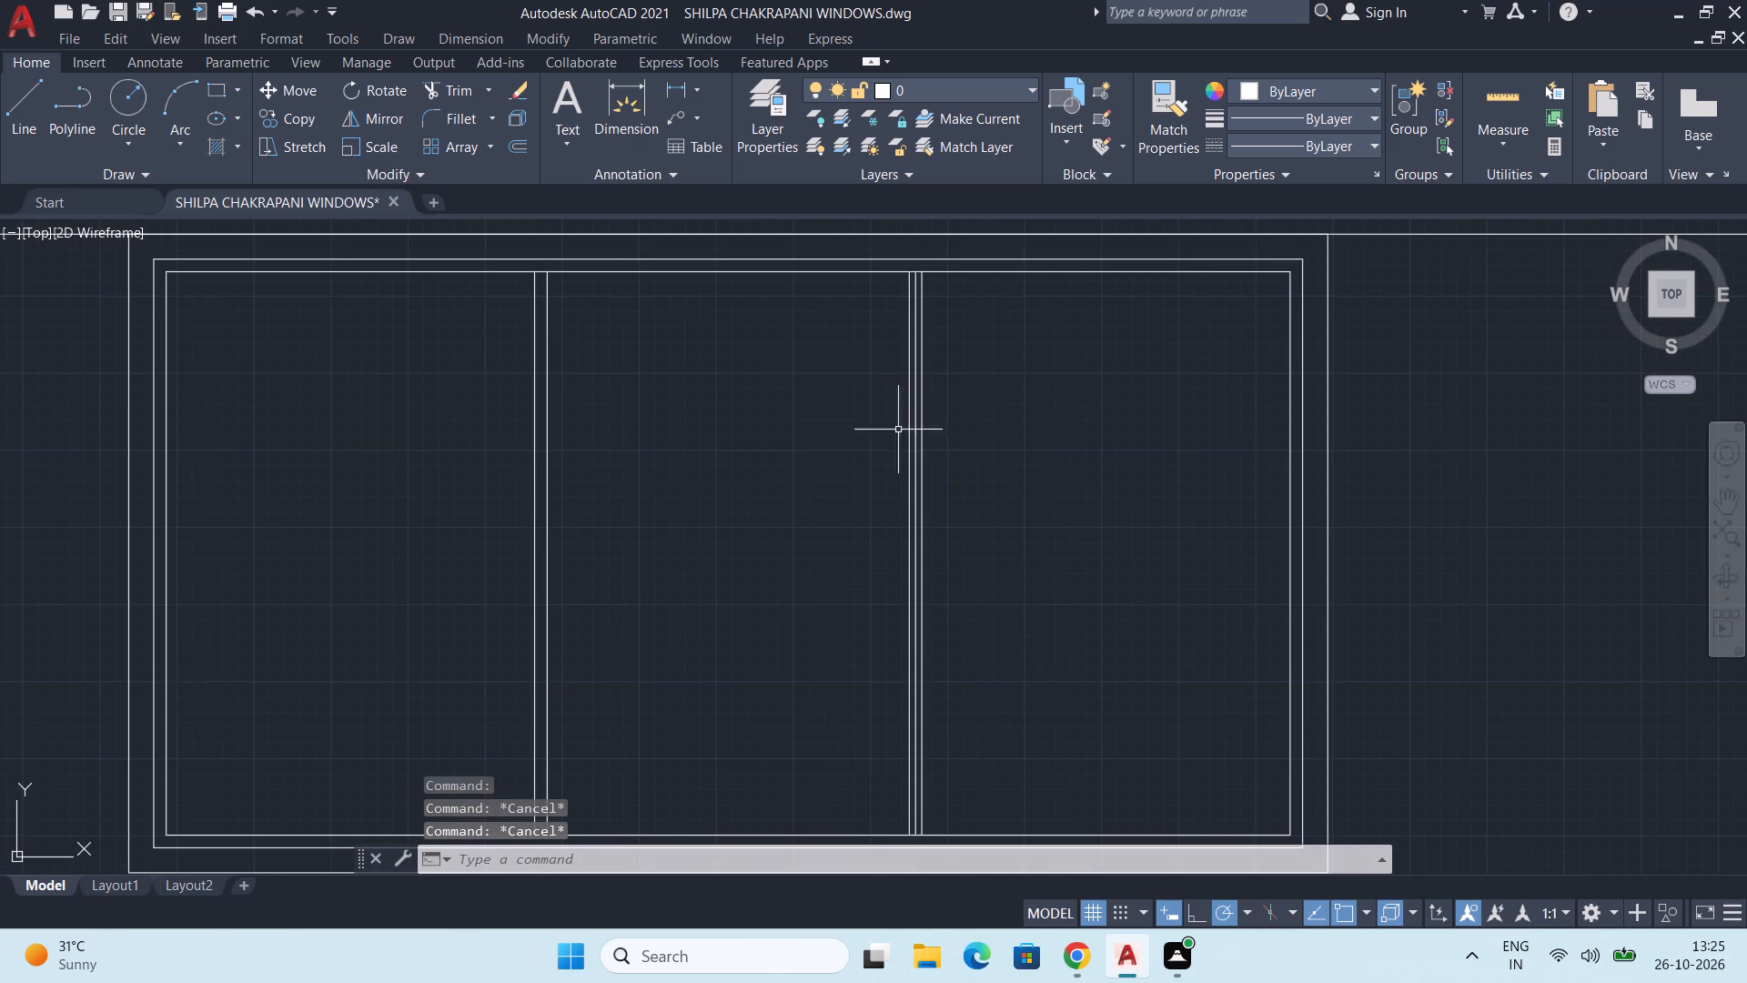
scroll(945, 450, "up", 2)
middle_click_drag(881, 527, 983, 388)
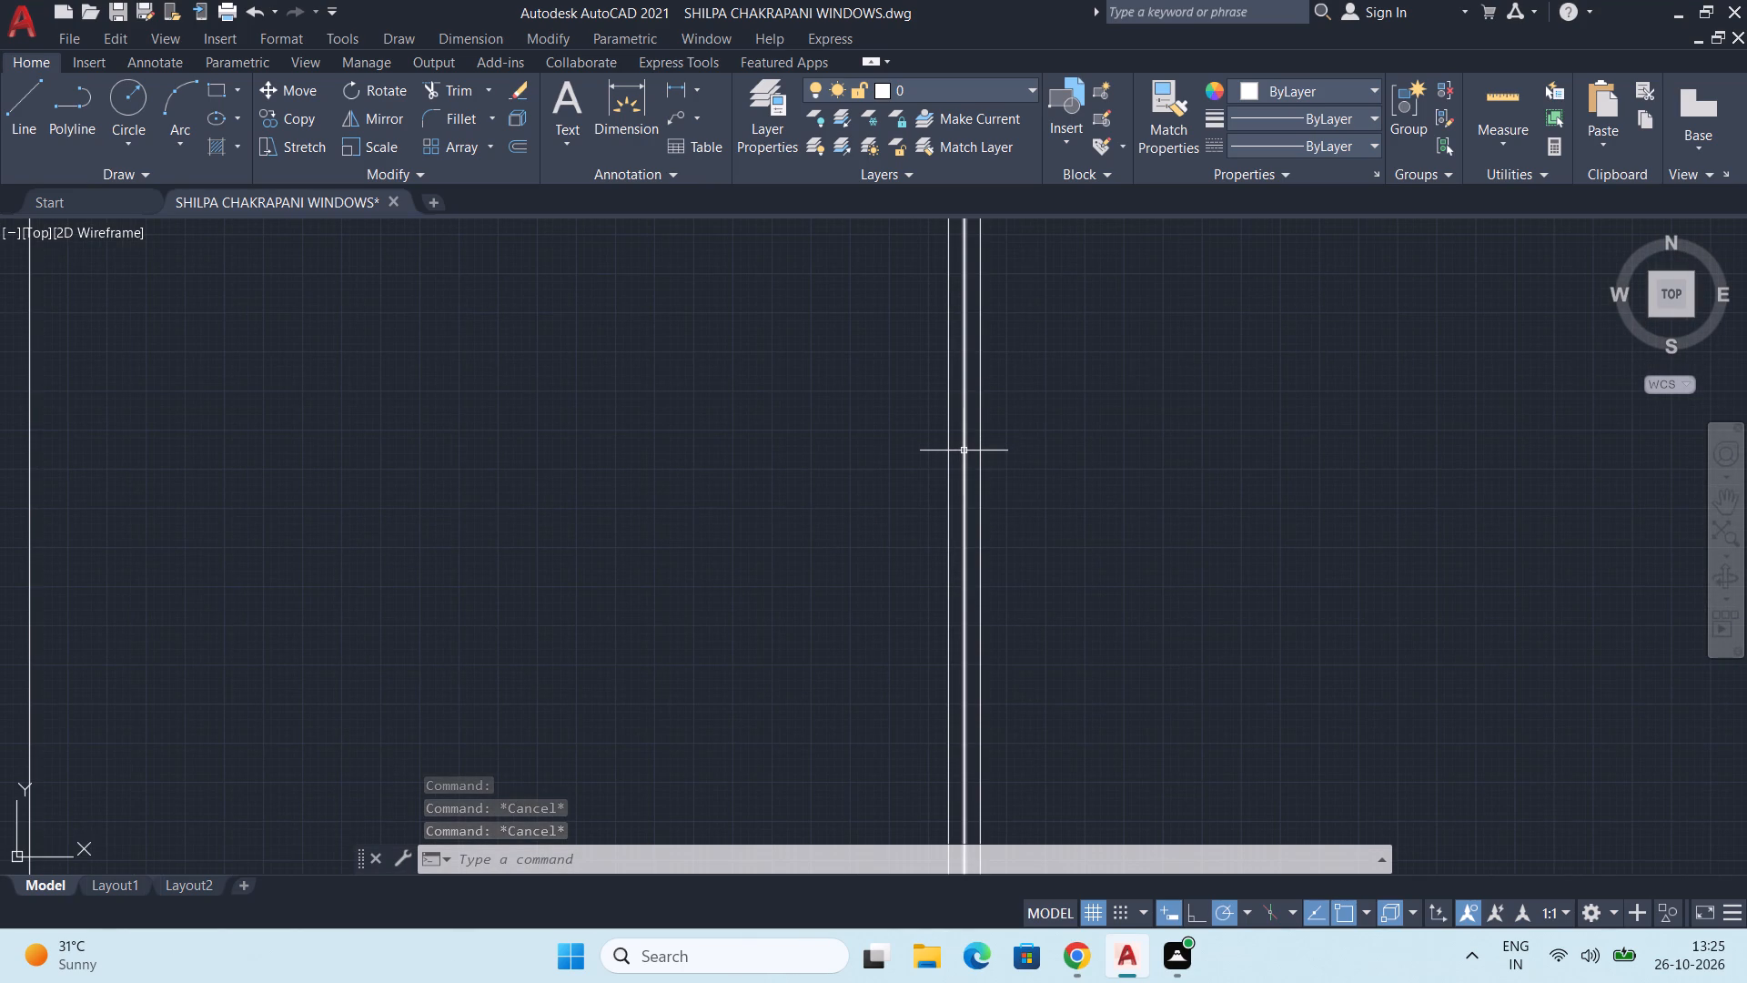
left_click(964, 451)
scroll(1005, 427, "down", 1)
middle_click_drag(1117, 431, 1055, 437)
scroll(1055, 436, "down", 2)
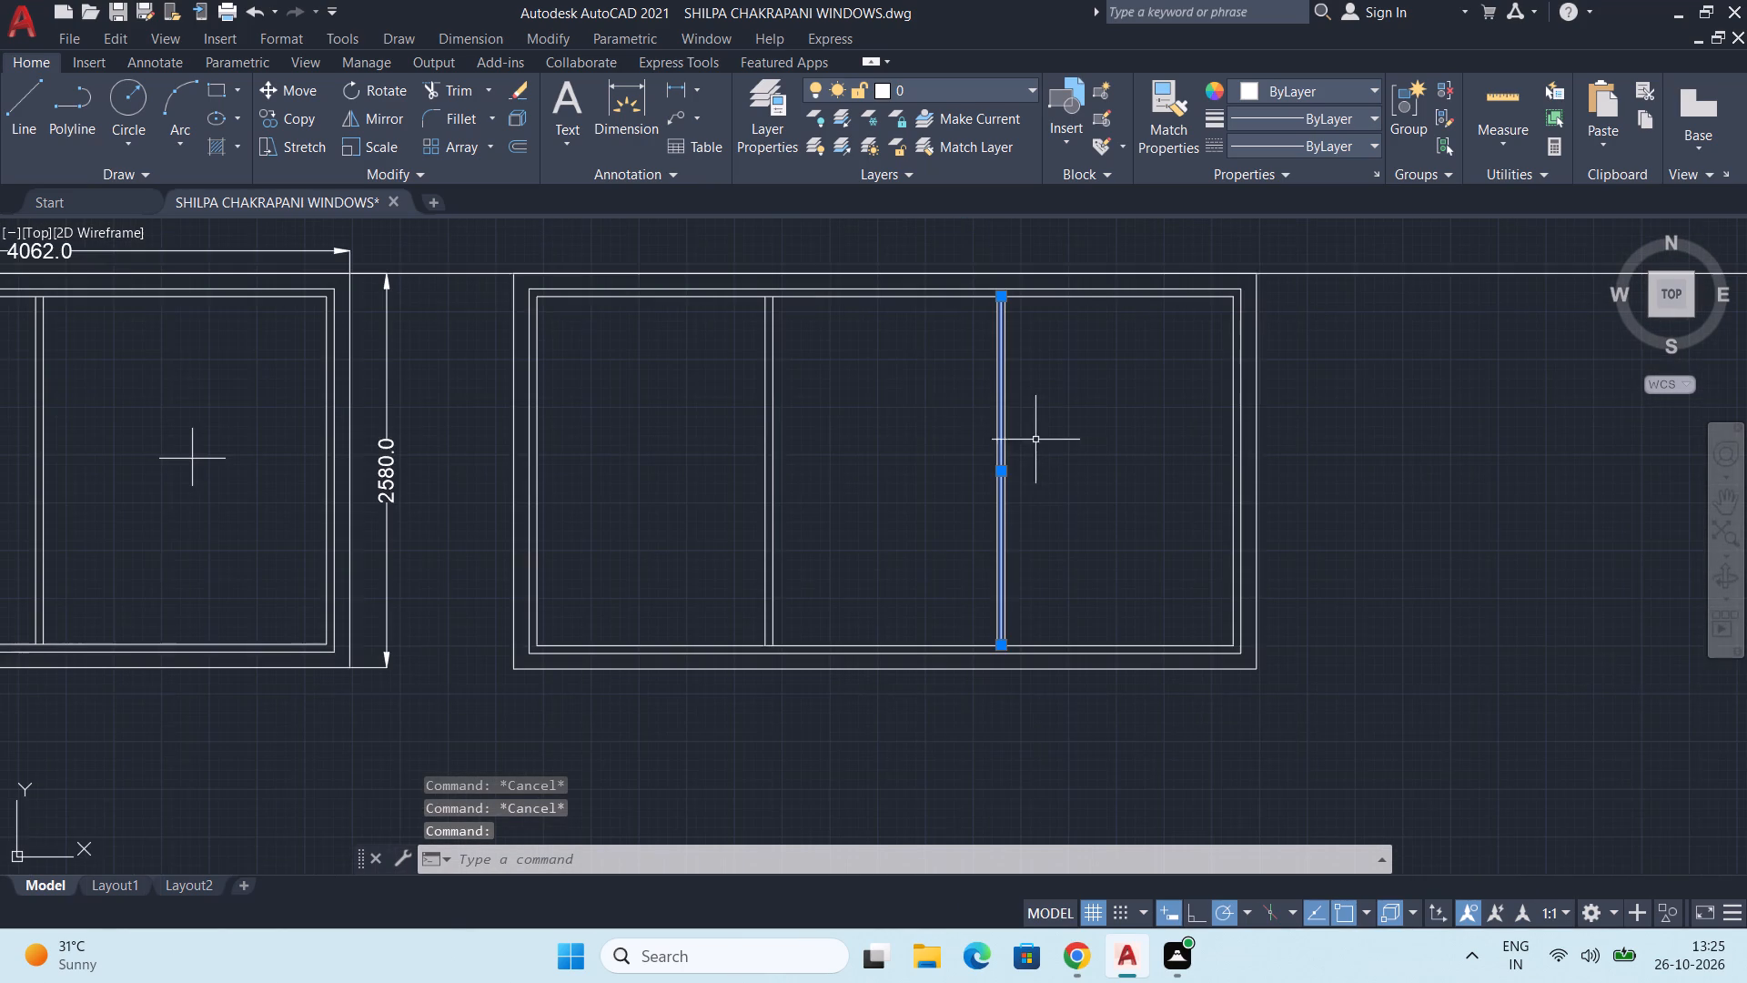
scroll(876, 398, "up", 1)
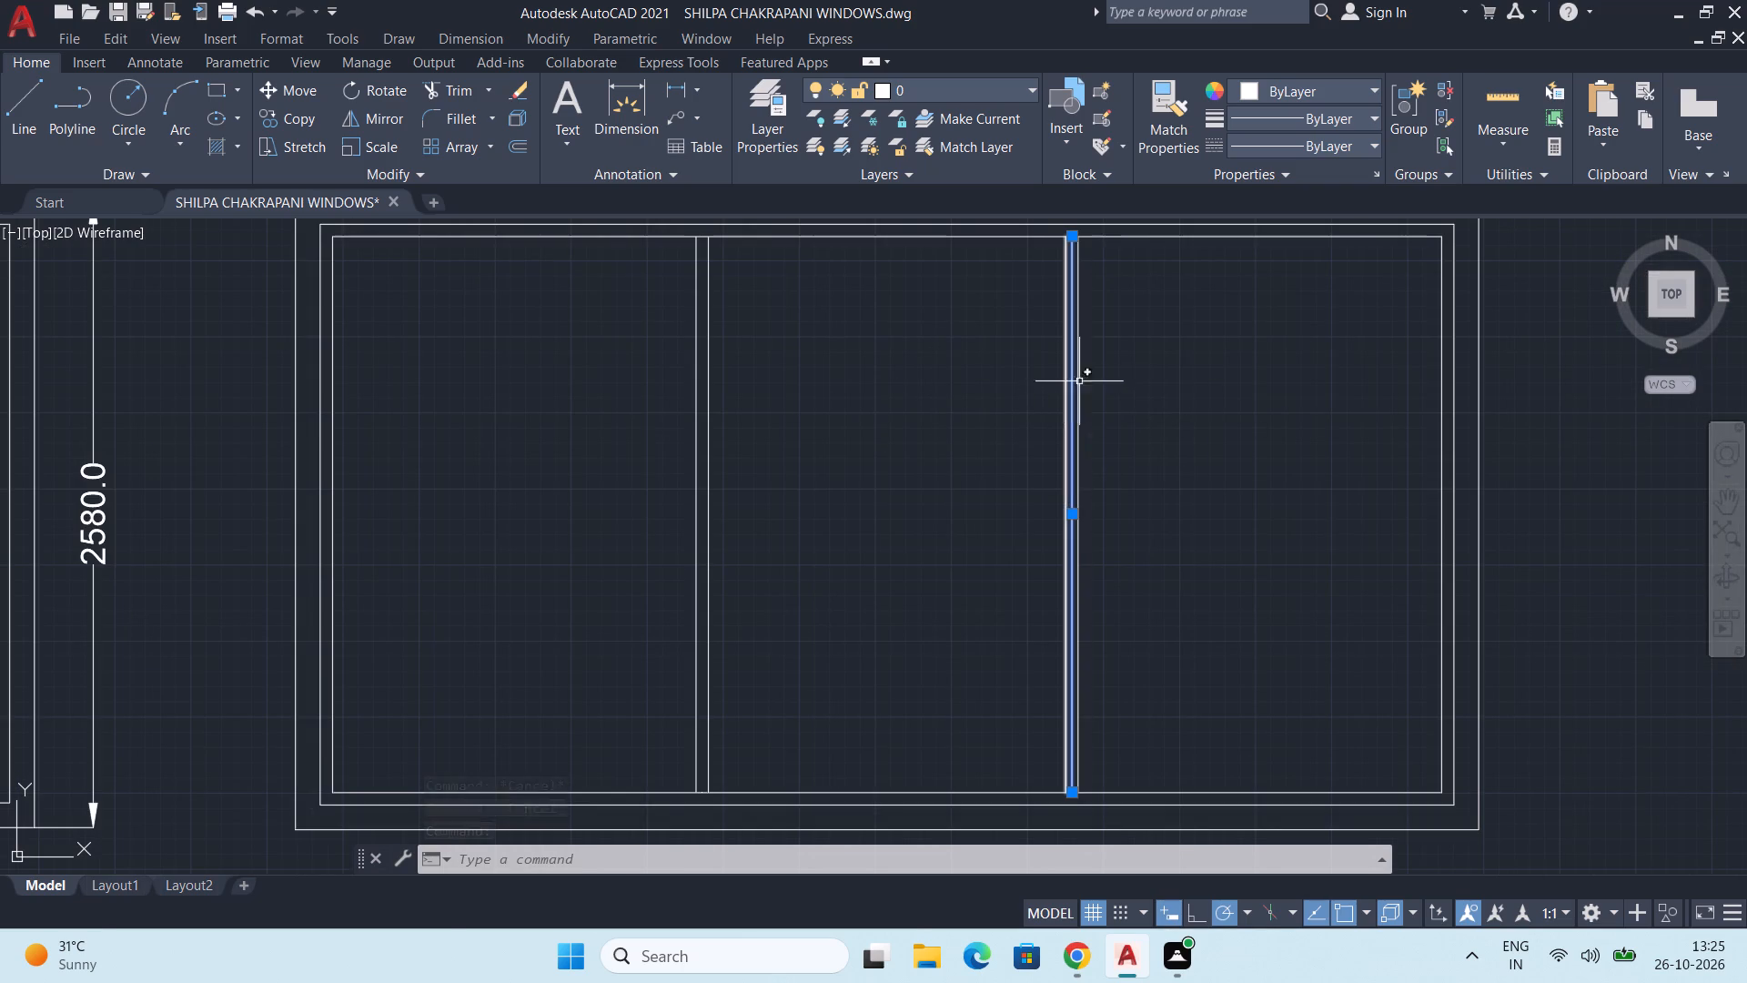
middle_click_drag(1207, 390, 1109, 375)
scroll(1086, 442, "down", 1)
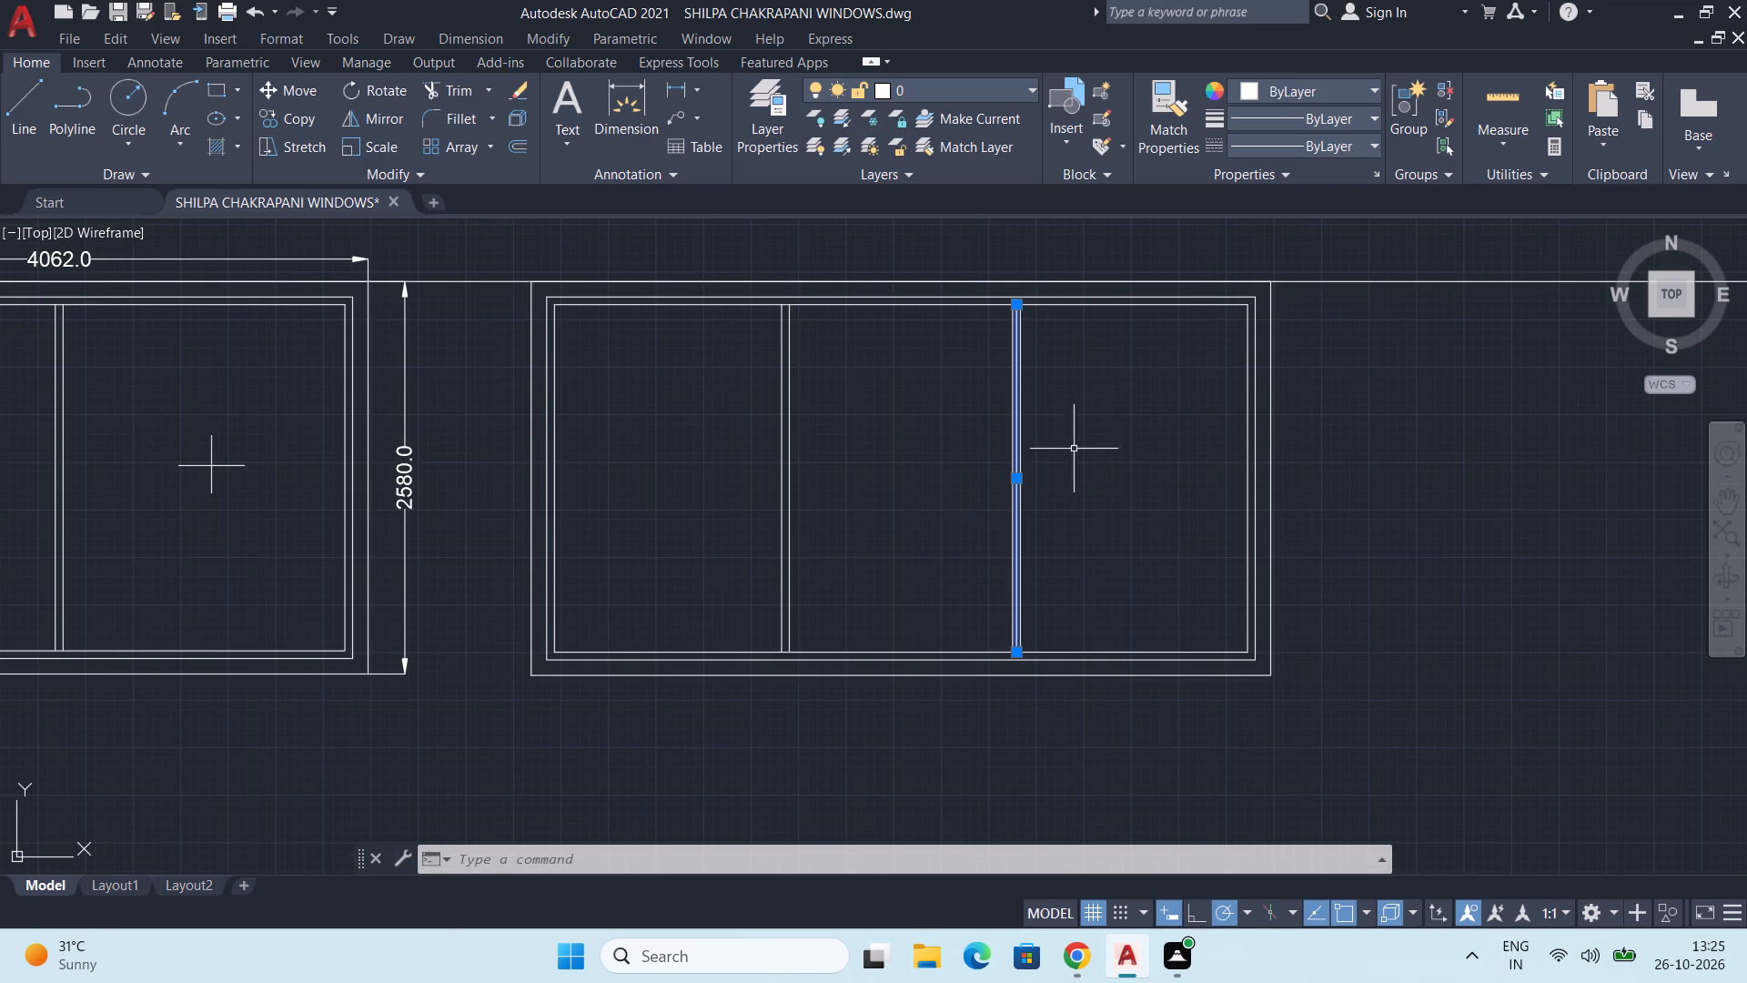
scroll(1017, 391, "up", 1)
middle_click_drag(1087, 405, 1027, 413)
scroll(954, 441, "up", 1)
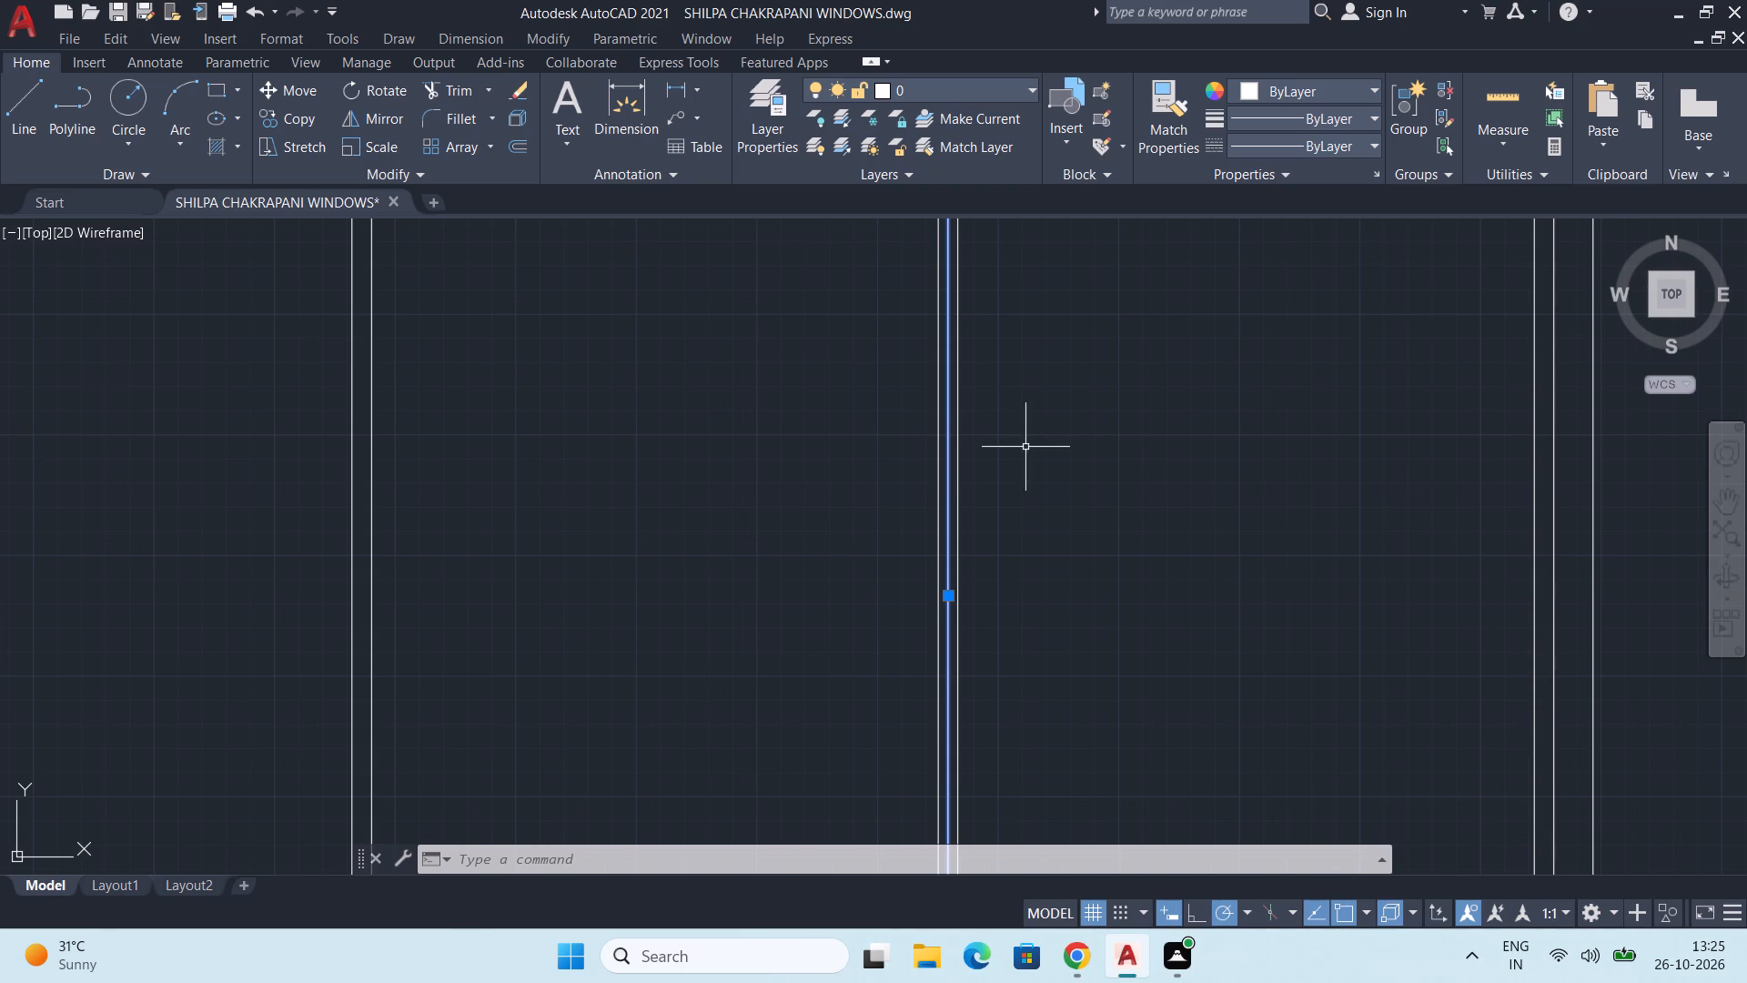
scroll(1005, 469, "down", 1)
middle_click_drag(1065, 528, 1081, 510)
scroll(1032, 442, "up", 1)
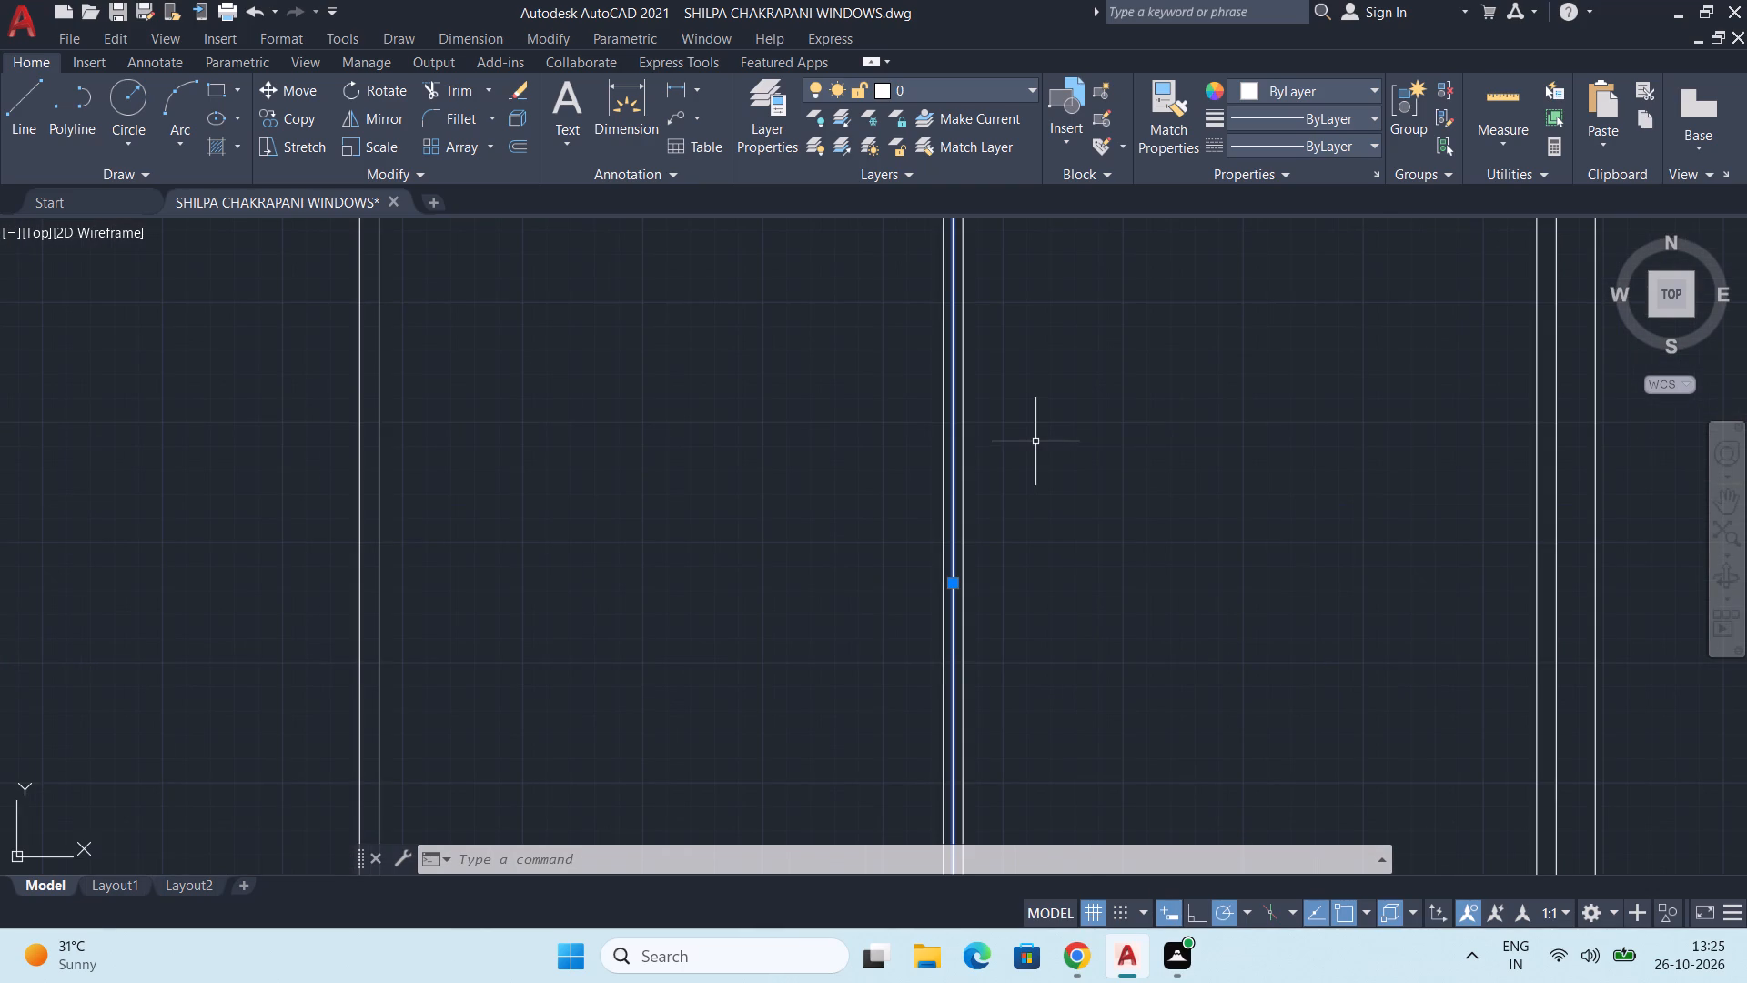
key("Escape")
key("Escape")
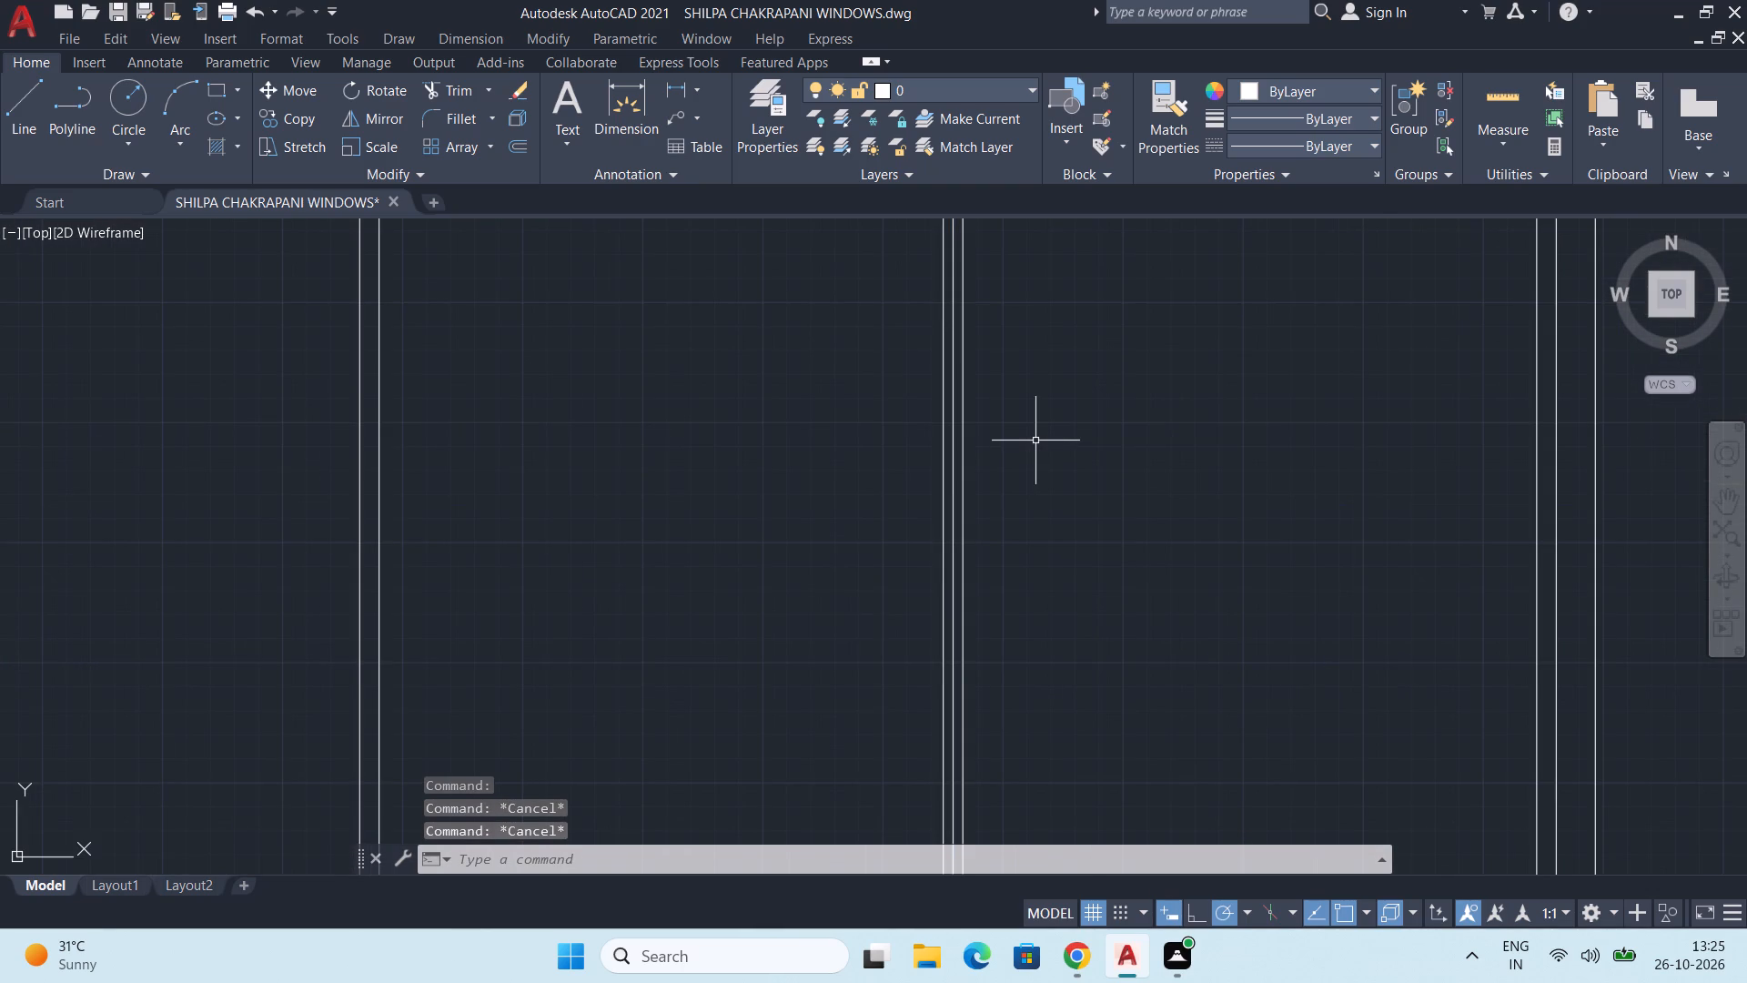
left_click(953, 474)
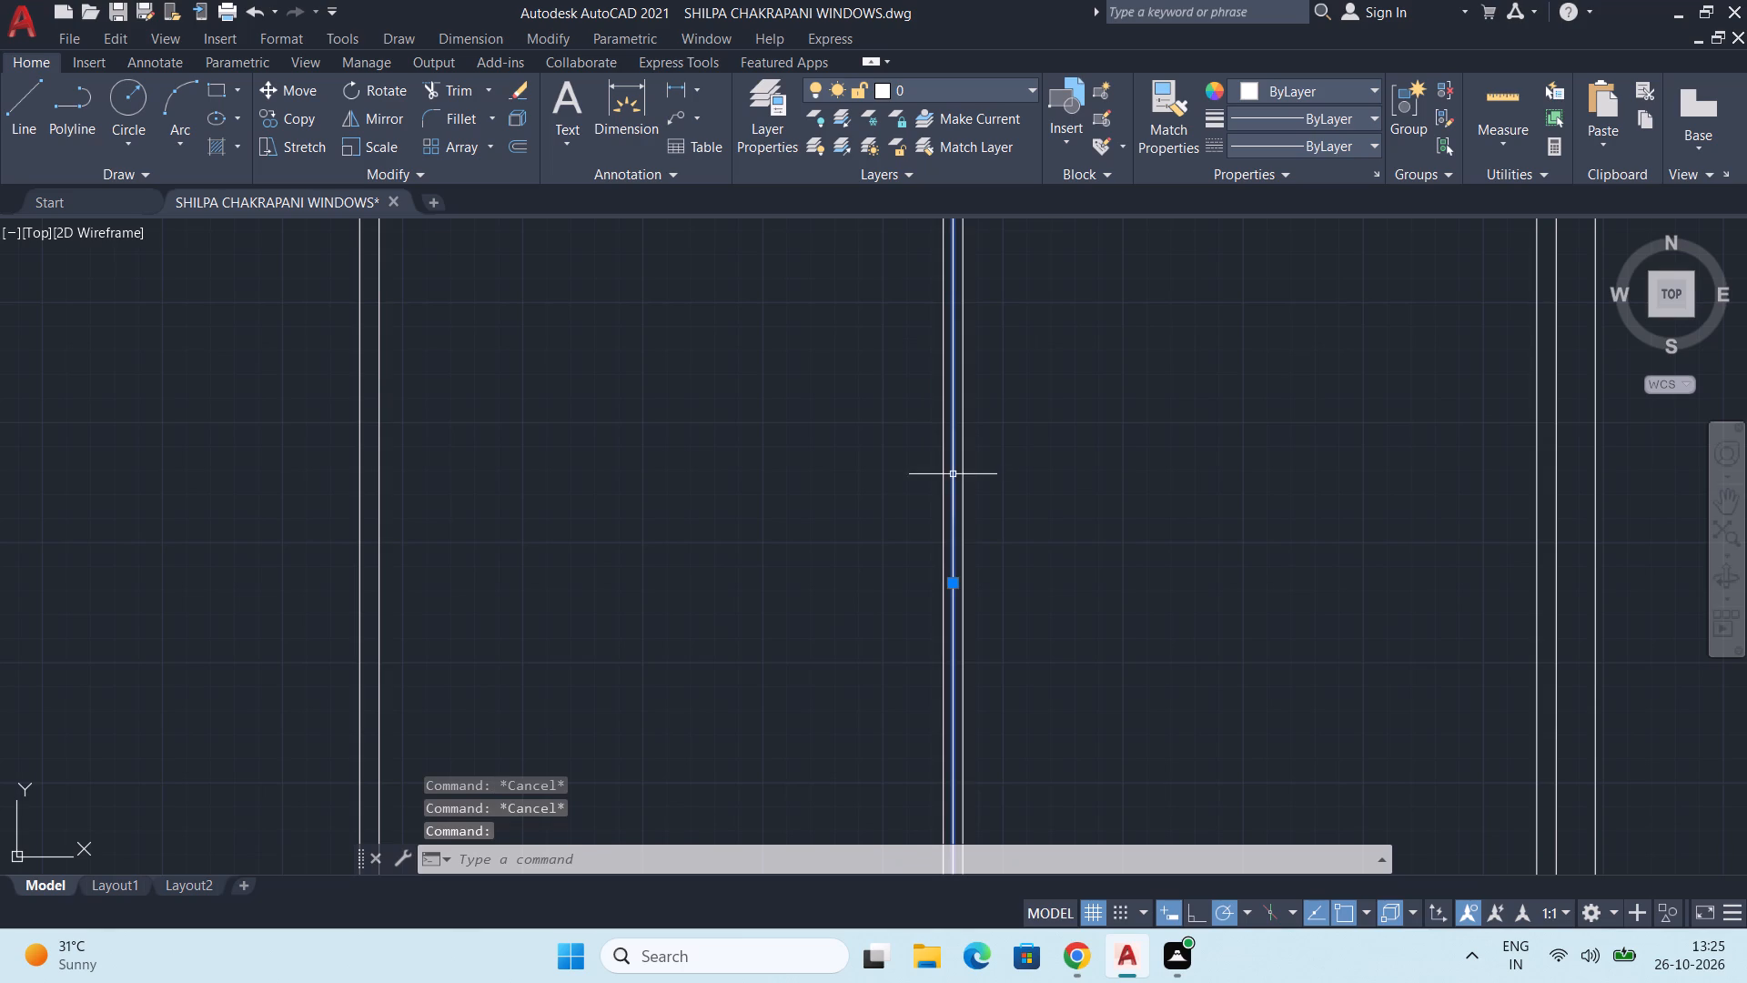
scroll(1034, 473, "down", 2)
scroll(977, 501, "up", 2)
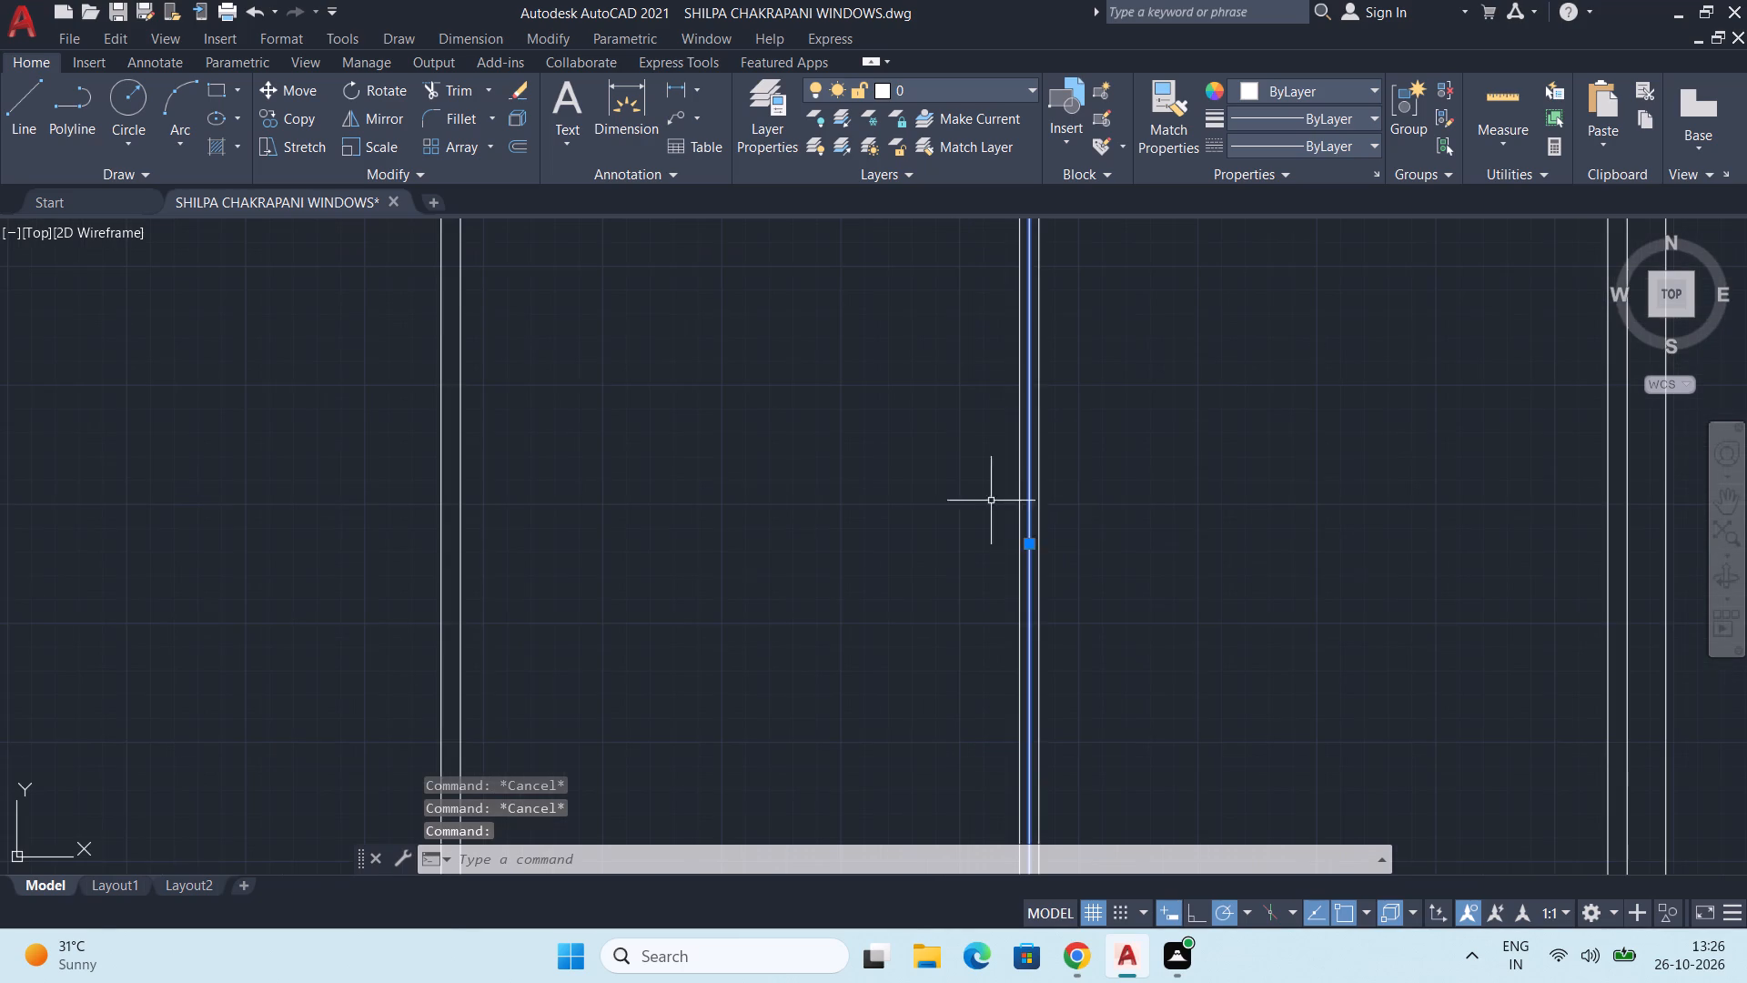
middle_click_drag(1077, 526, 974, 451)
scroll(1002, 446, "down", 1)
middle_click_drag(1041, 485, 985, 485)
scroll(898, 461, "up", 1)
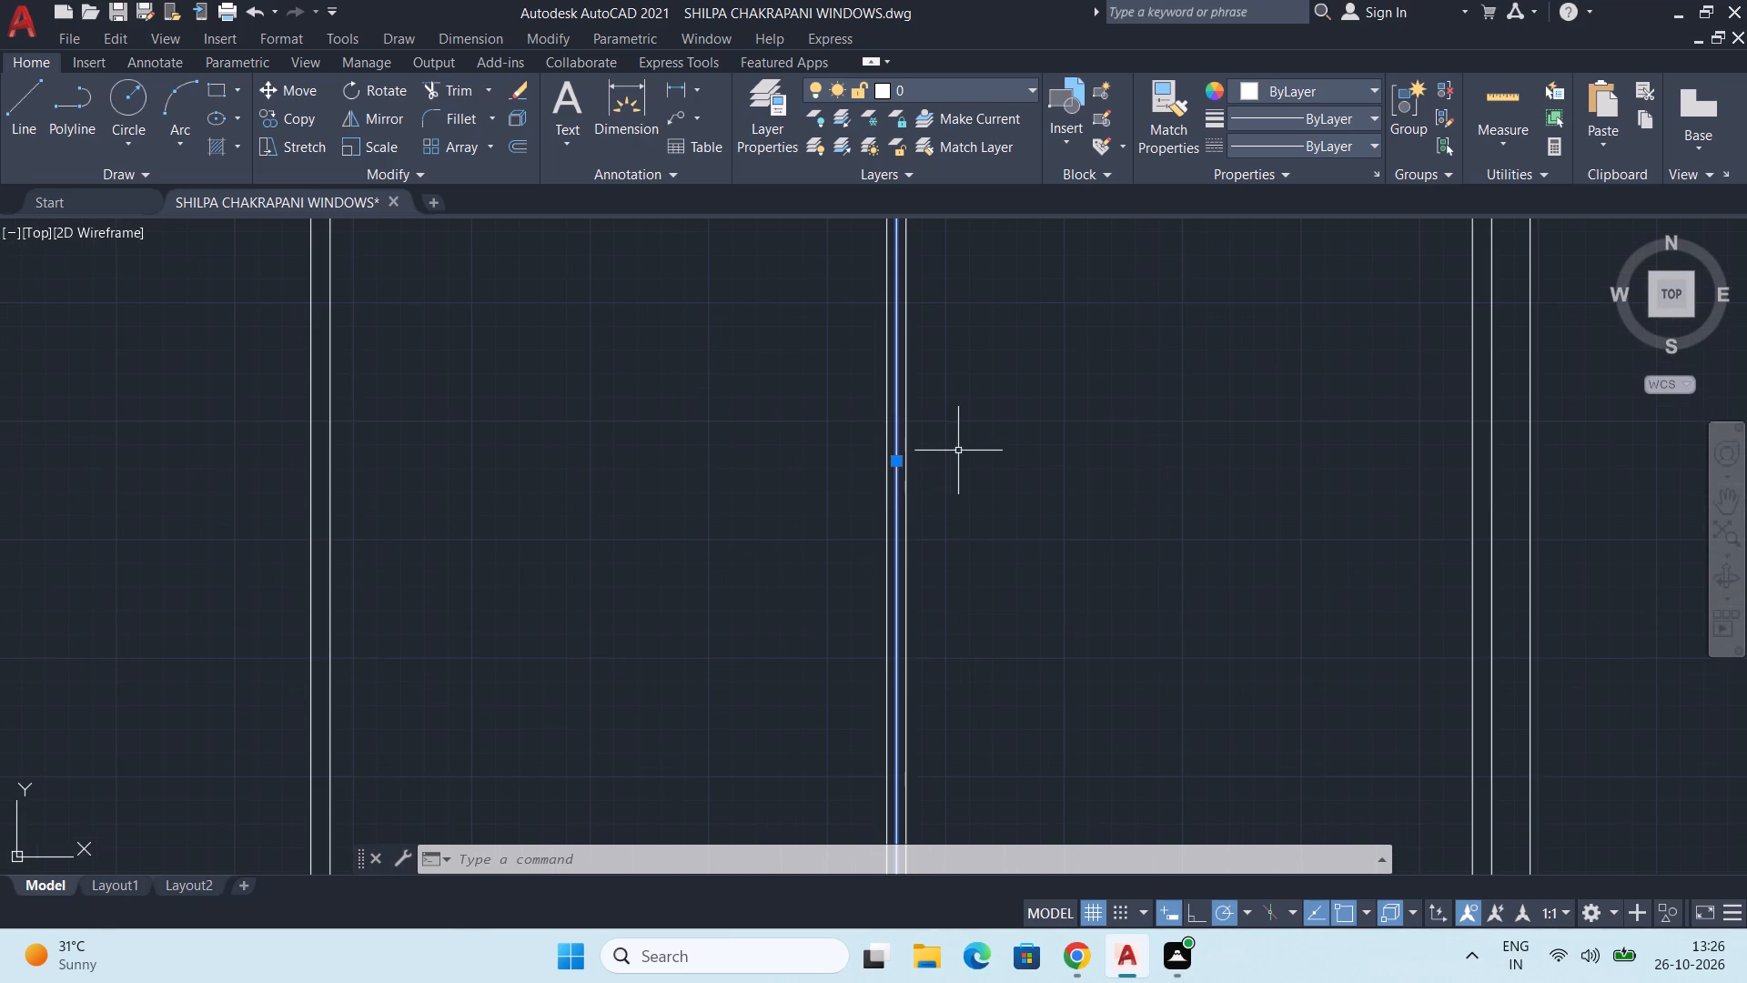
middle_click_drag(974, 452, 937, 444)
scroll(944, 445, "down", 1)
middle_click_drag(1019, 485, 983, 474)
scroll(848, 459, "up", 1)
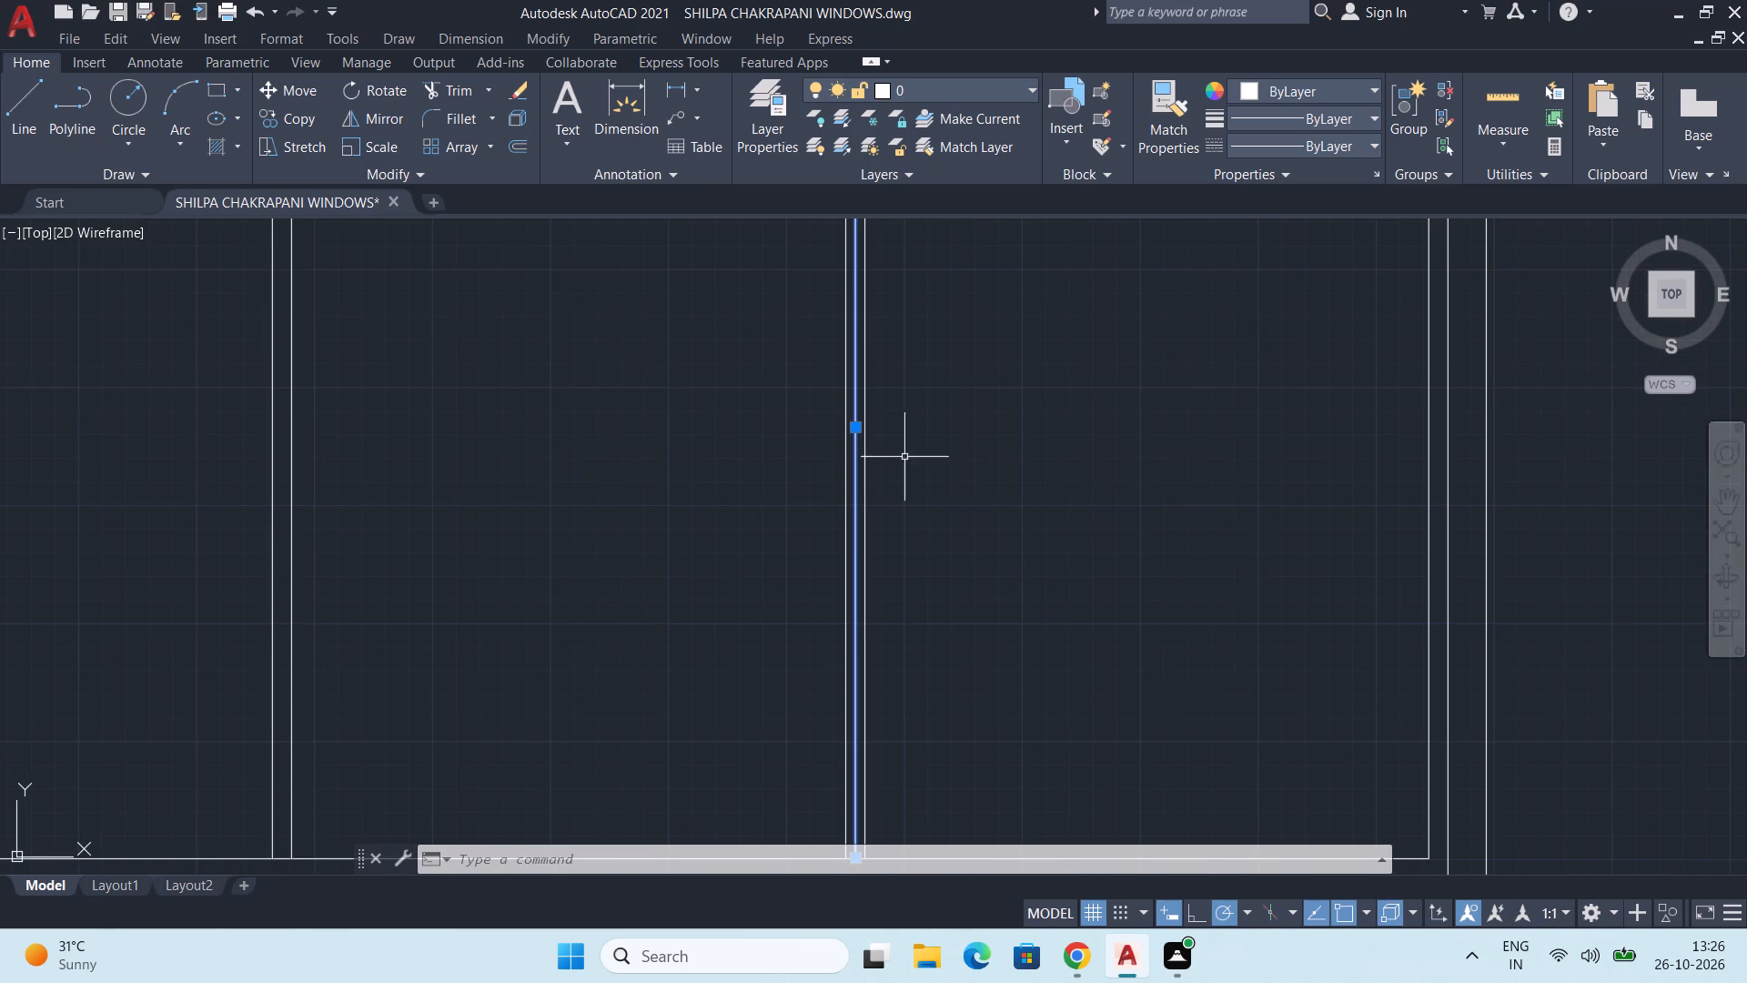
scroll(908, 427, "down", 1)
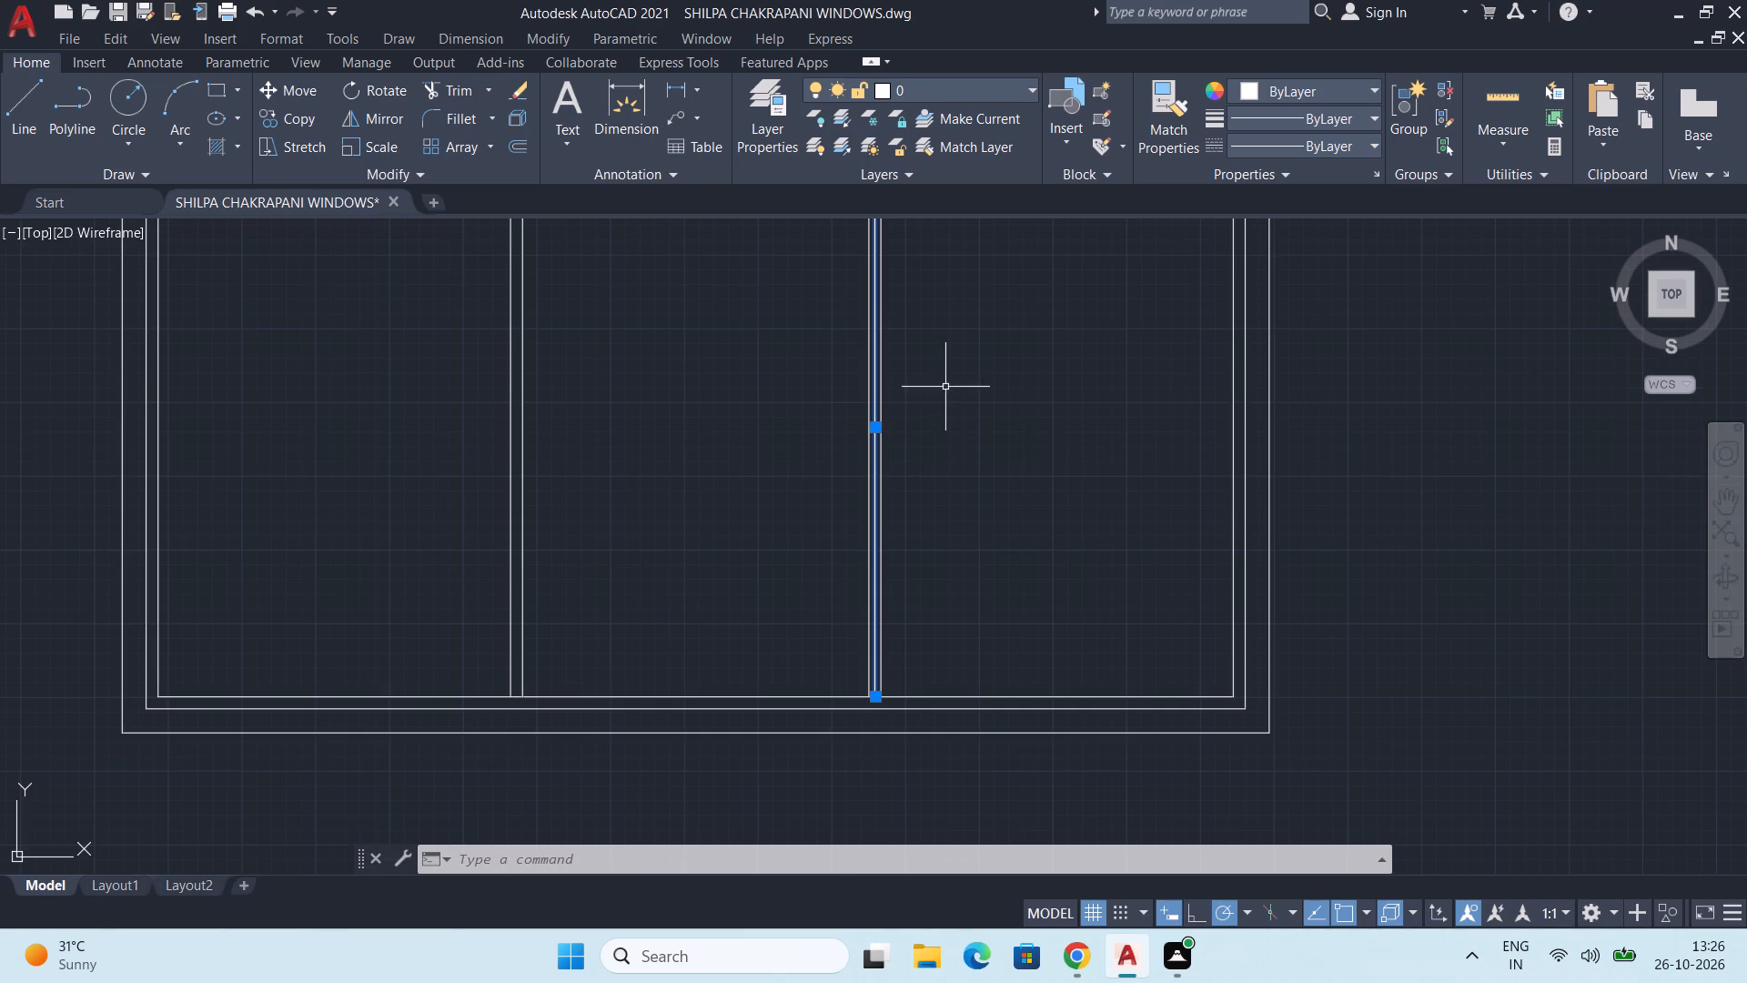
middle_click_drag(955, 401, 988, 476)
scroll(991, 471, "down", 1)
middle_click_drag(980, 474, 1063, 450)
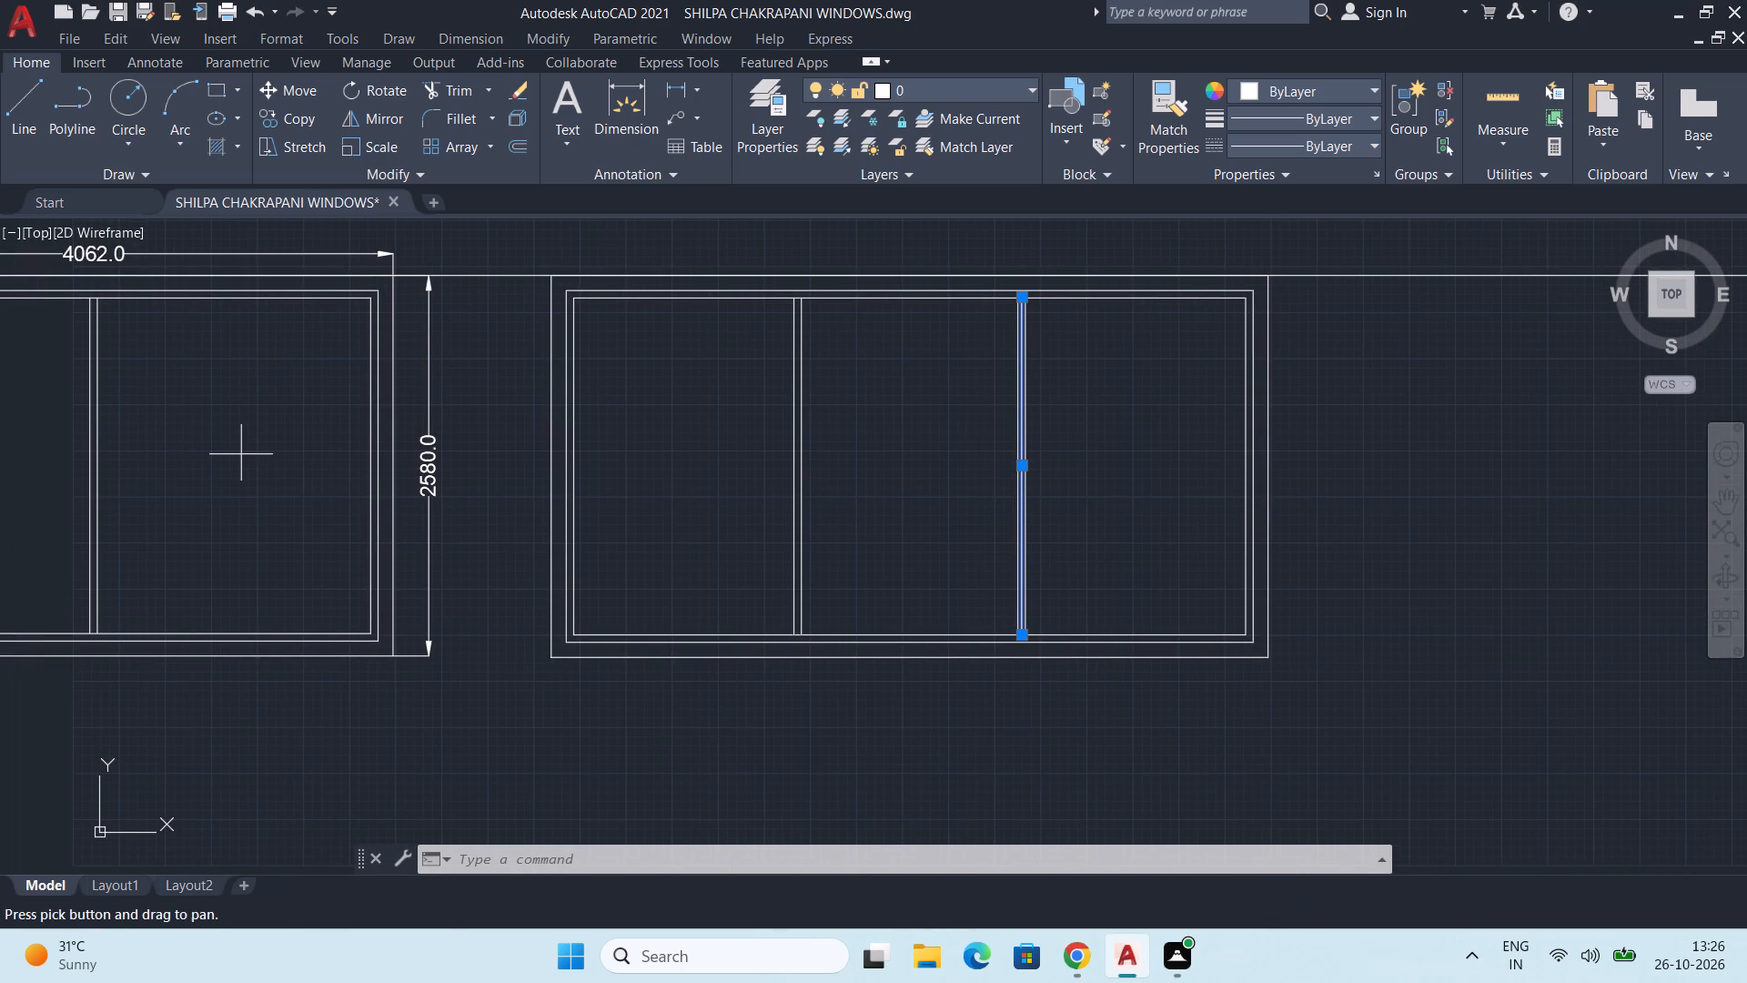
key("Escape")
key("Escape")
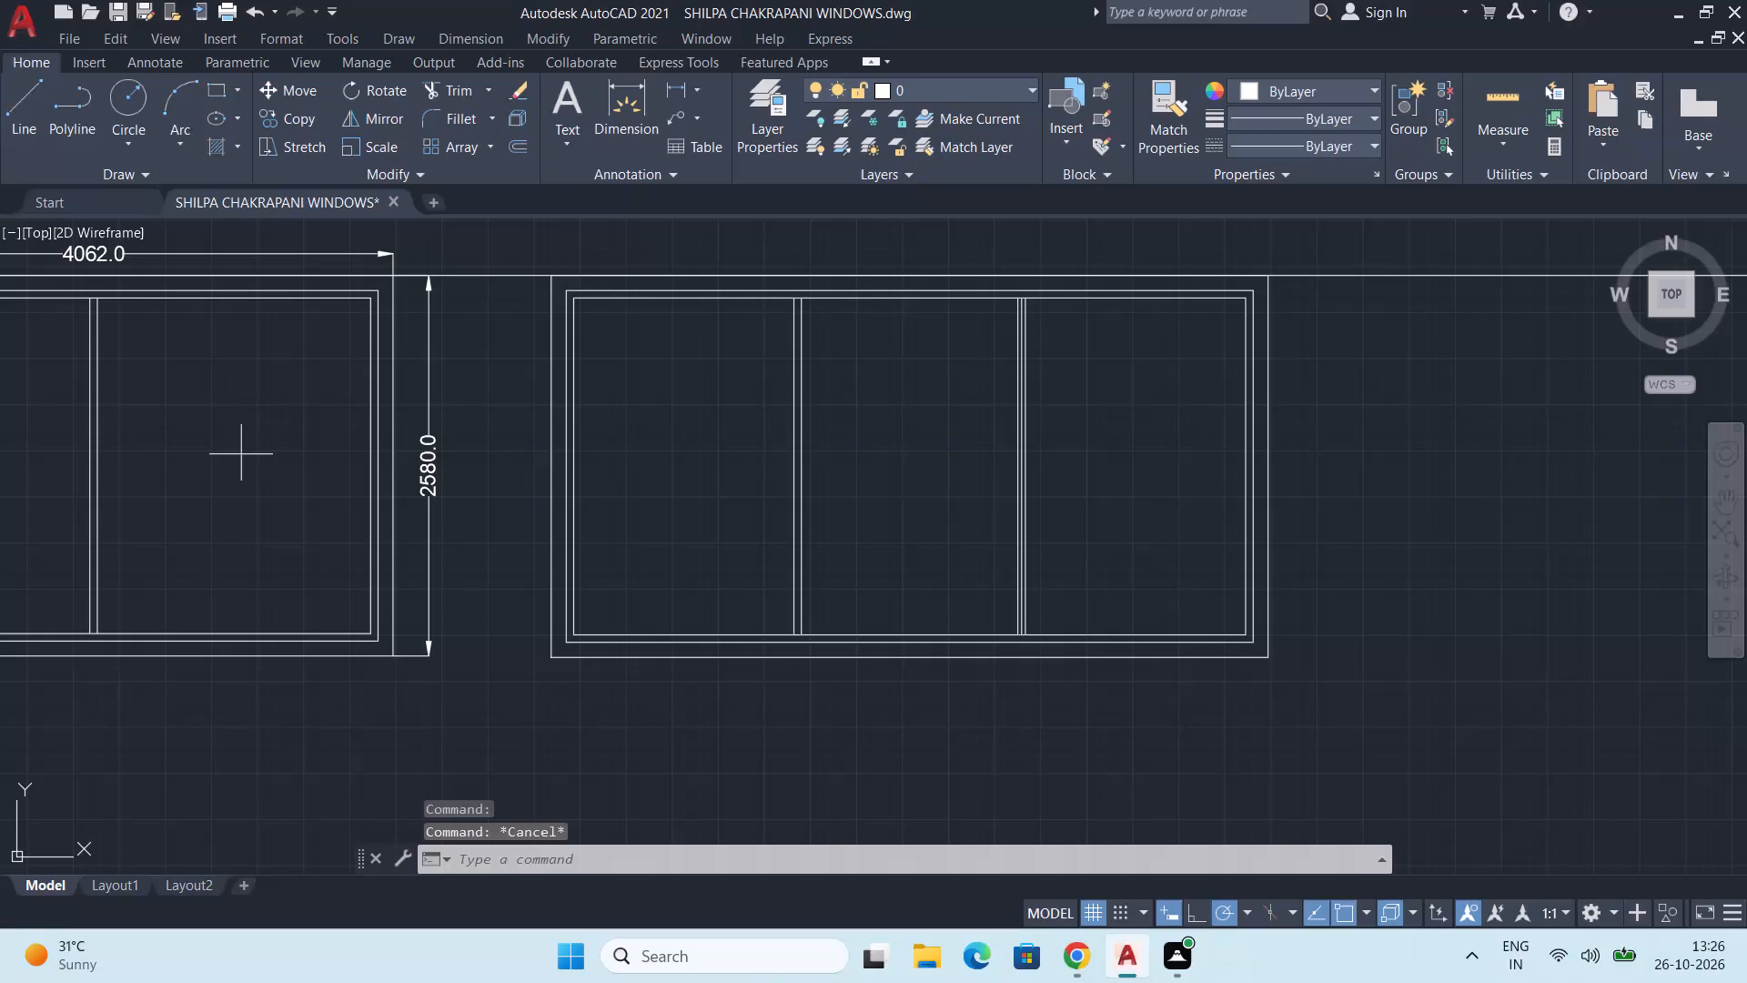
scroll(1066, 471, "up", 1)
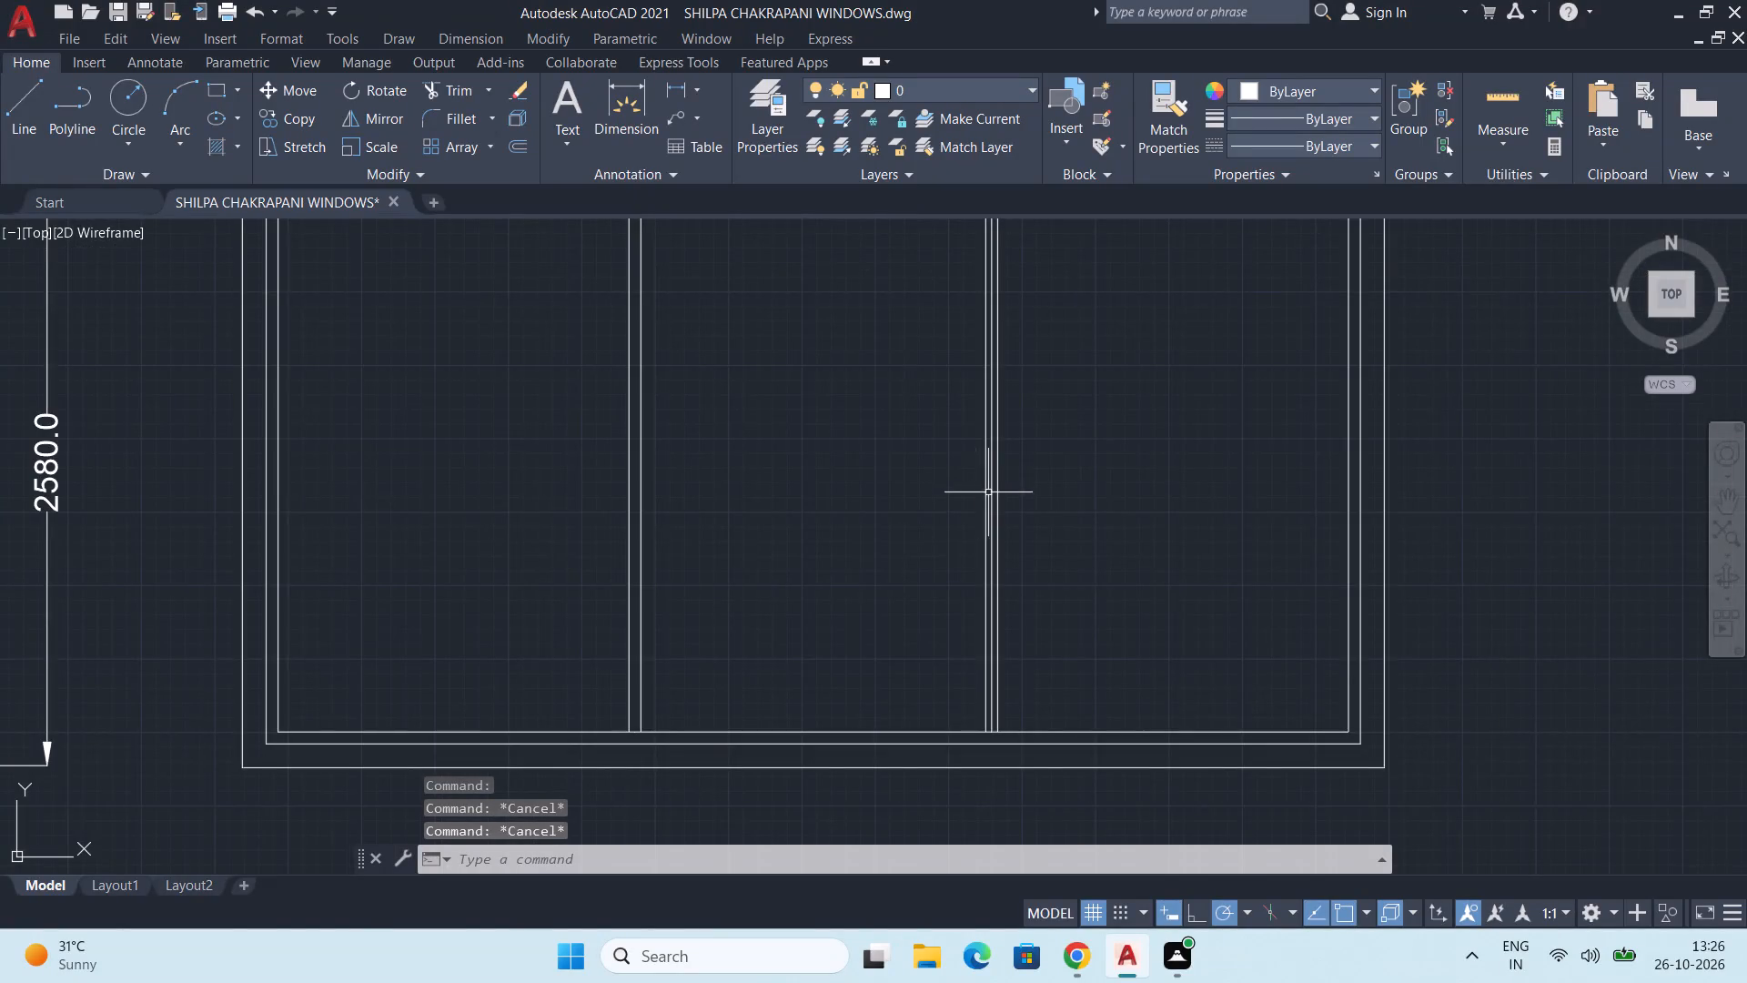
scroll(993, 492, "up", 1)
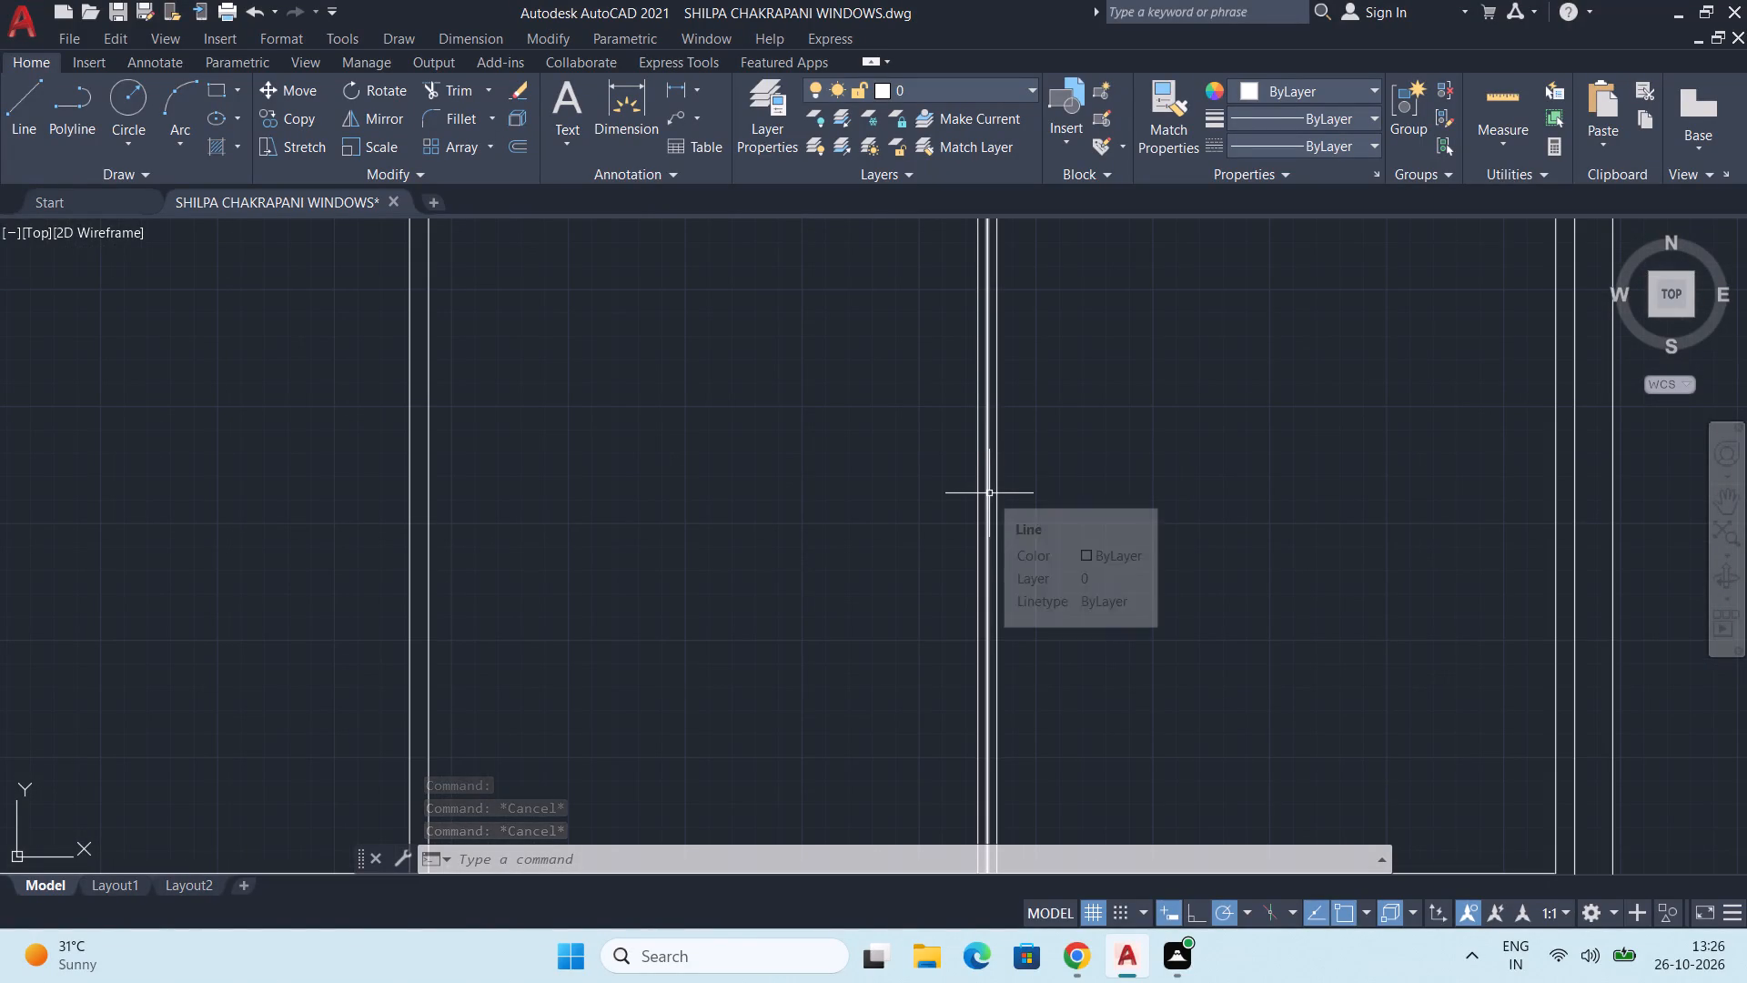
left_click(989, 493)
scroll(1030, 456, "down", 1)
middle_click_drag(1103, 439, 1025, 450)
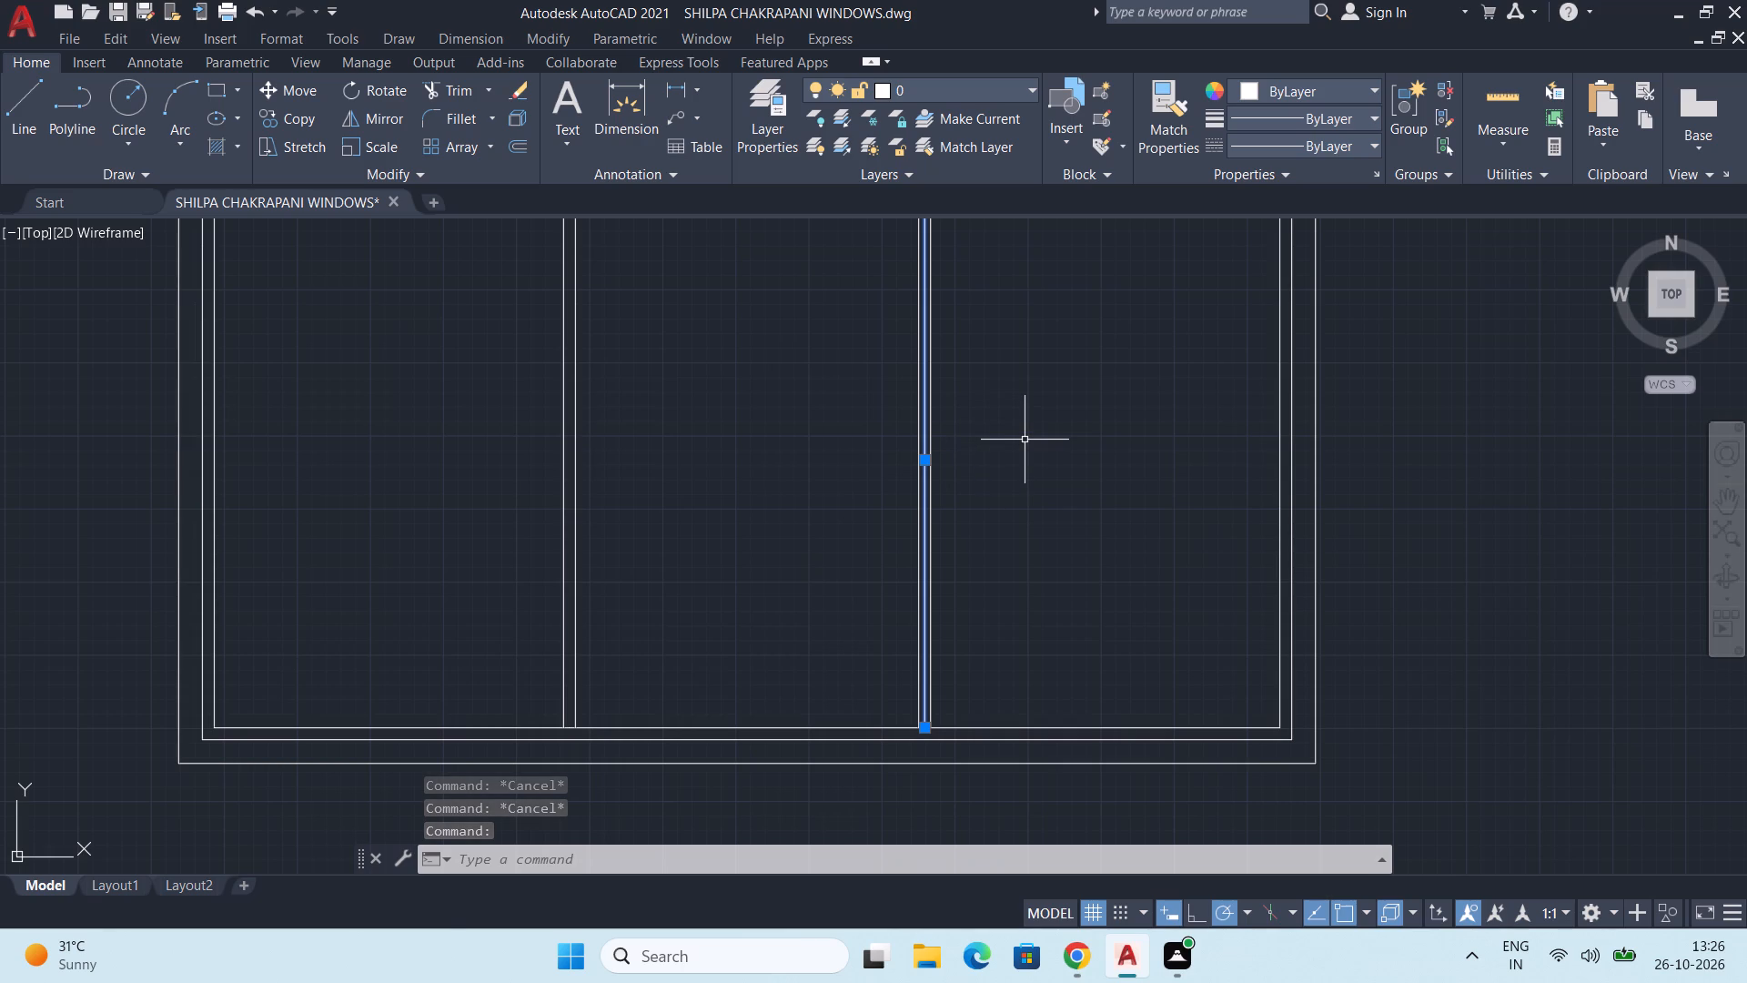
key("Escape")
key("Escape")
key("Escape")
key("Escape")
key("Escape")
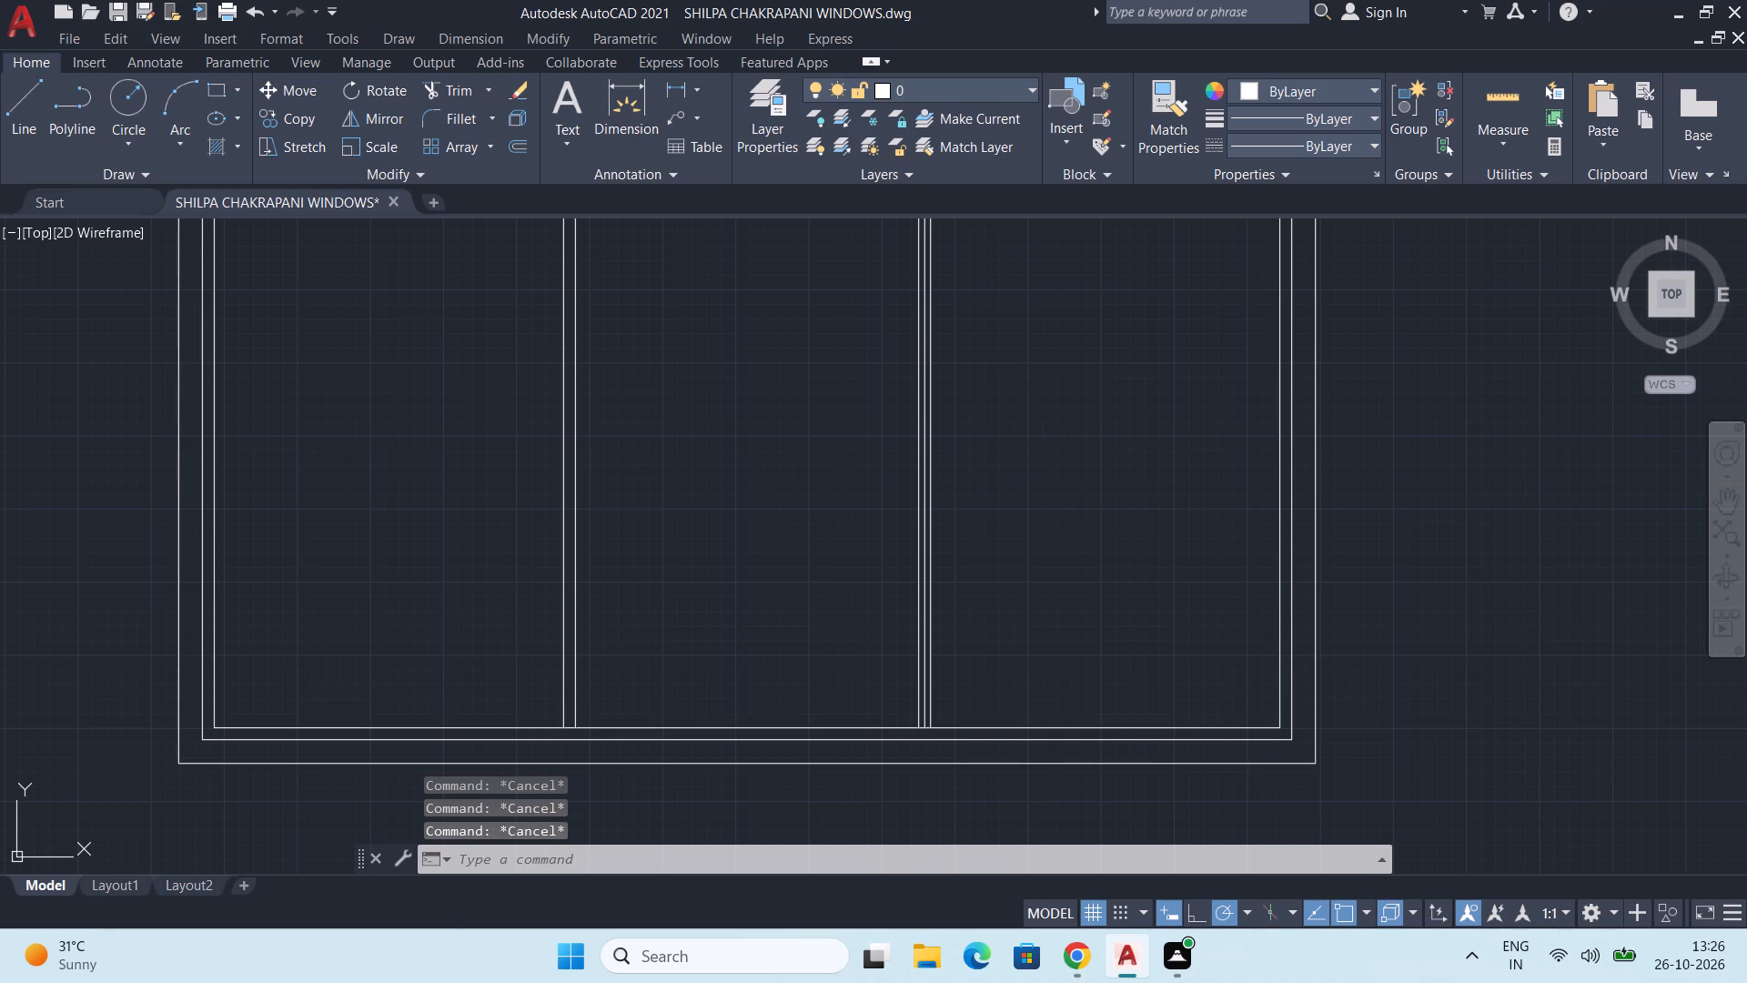
Erase the original centre line between the two offset lines of the new frame's right divider.
scroll(1055, 440, "down", 1)
scroll(912, 432, "up", 1)
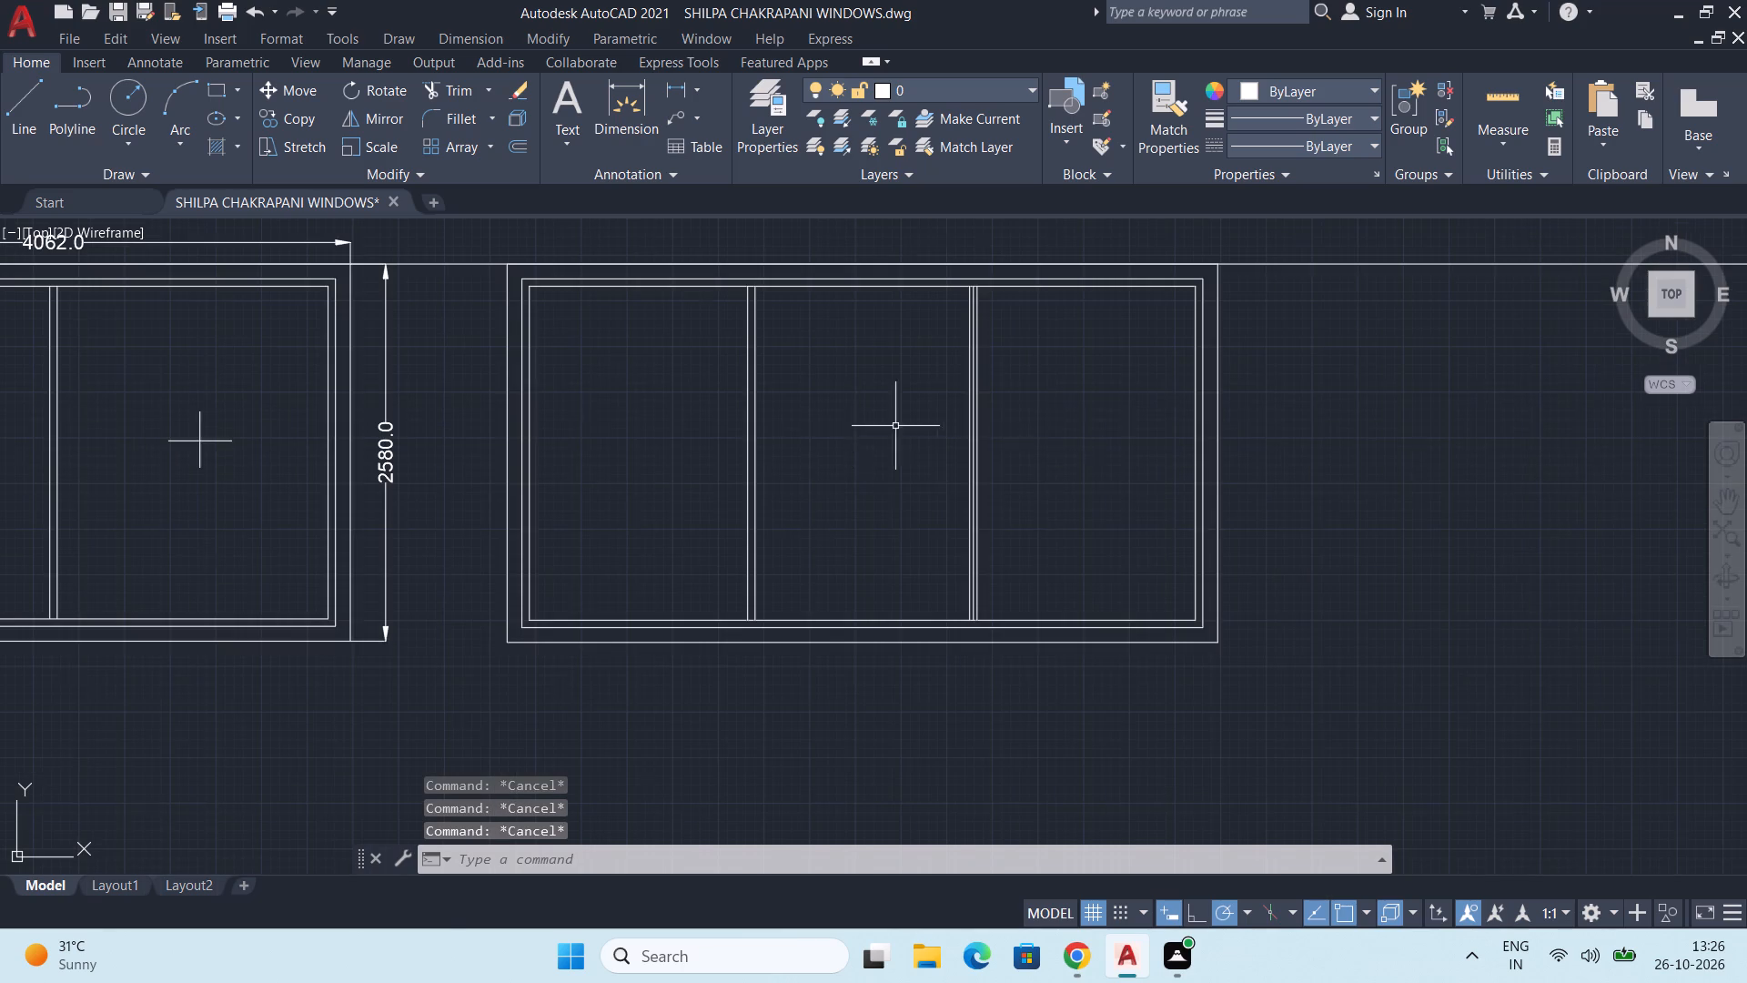
middle_click_drag(1029, 470, 988, 498)
scroll(964, 498, "up", 1)
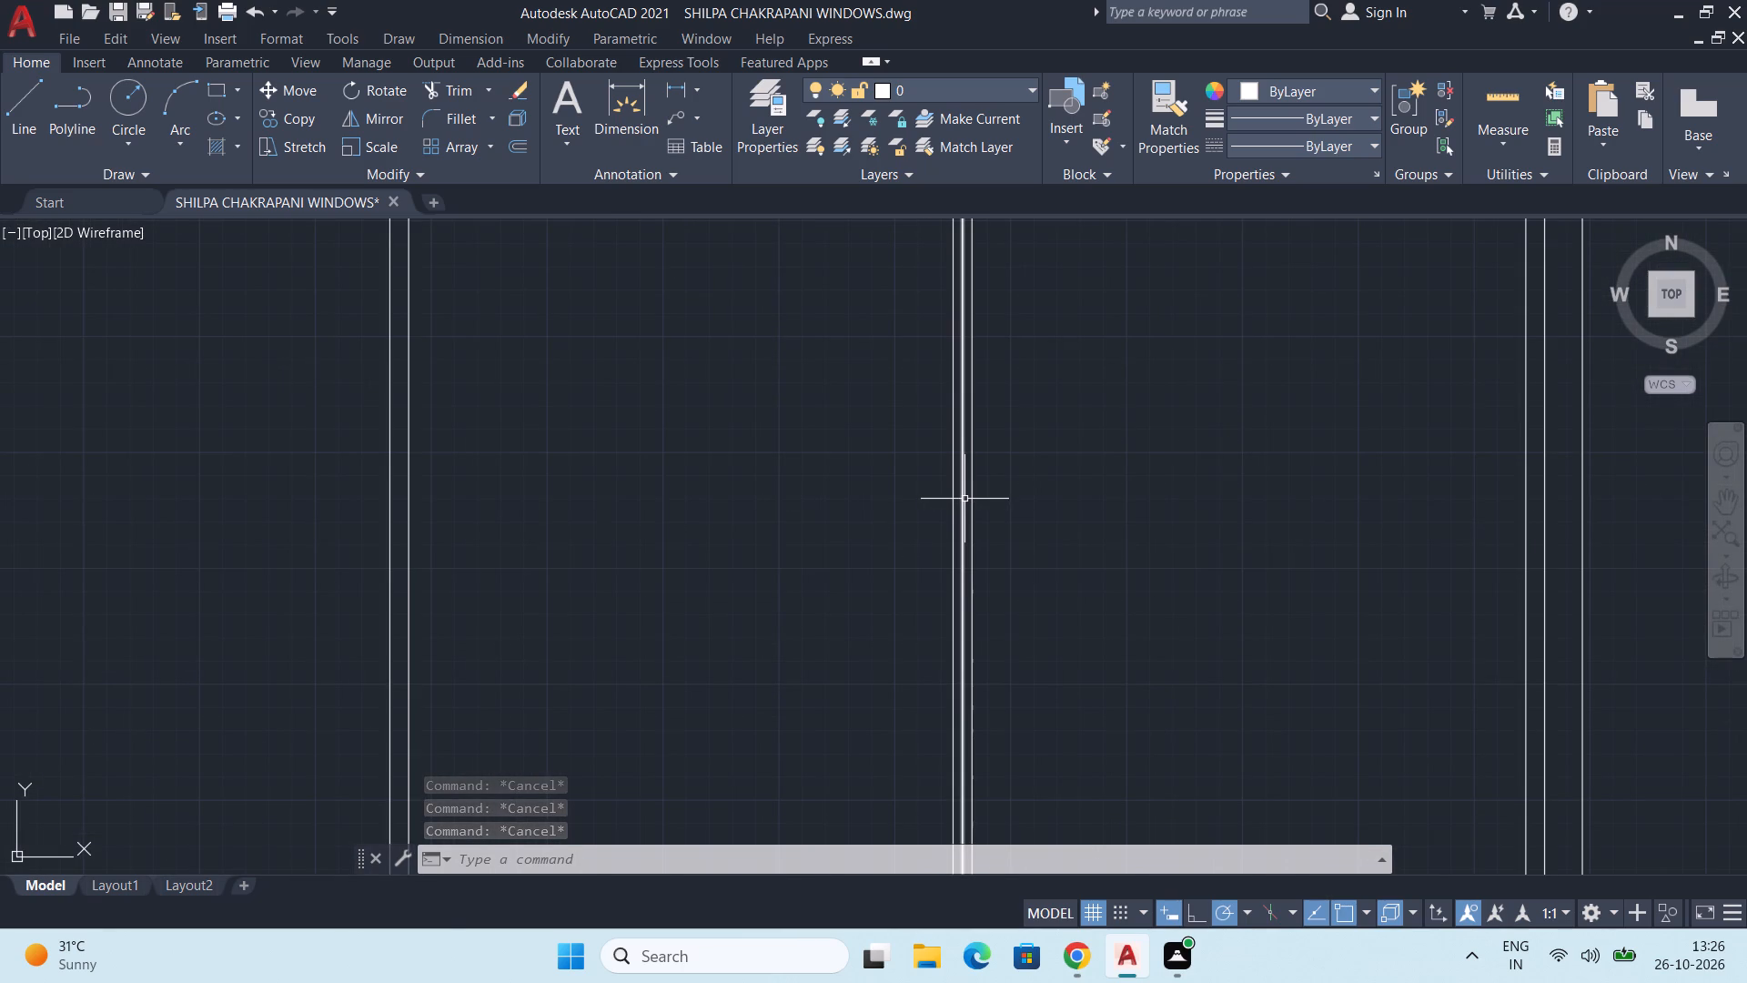
left_click(964, 499)
scroll(1033, 484, "down", 1)
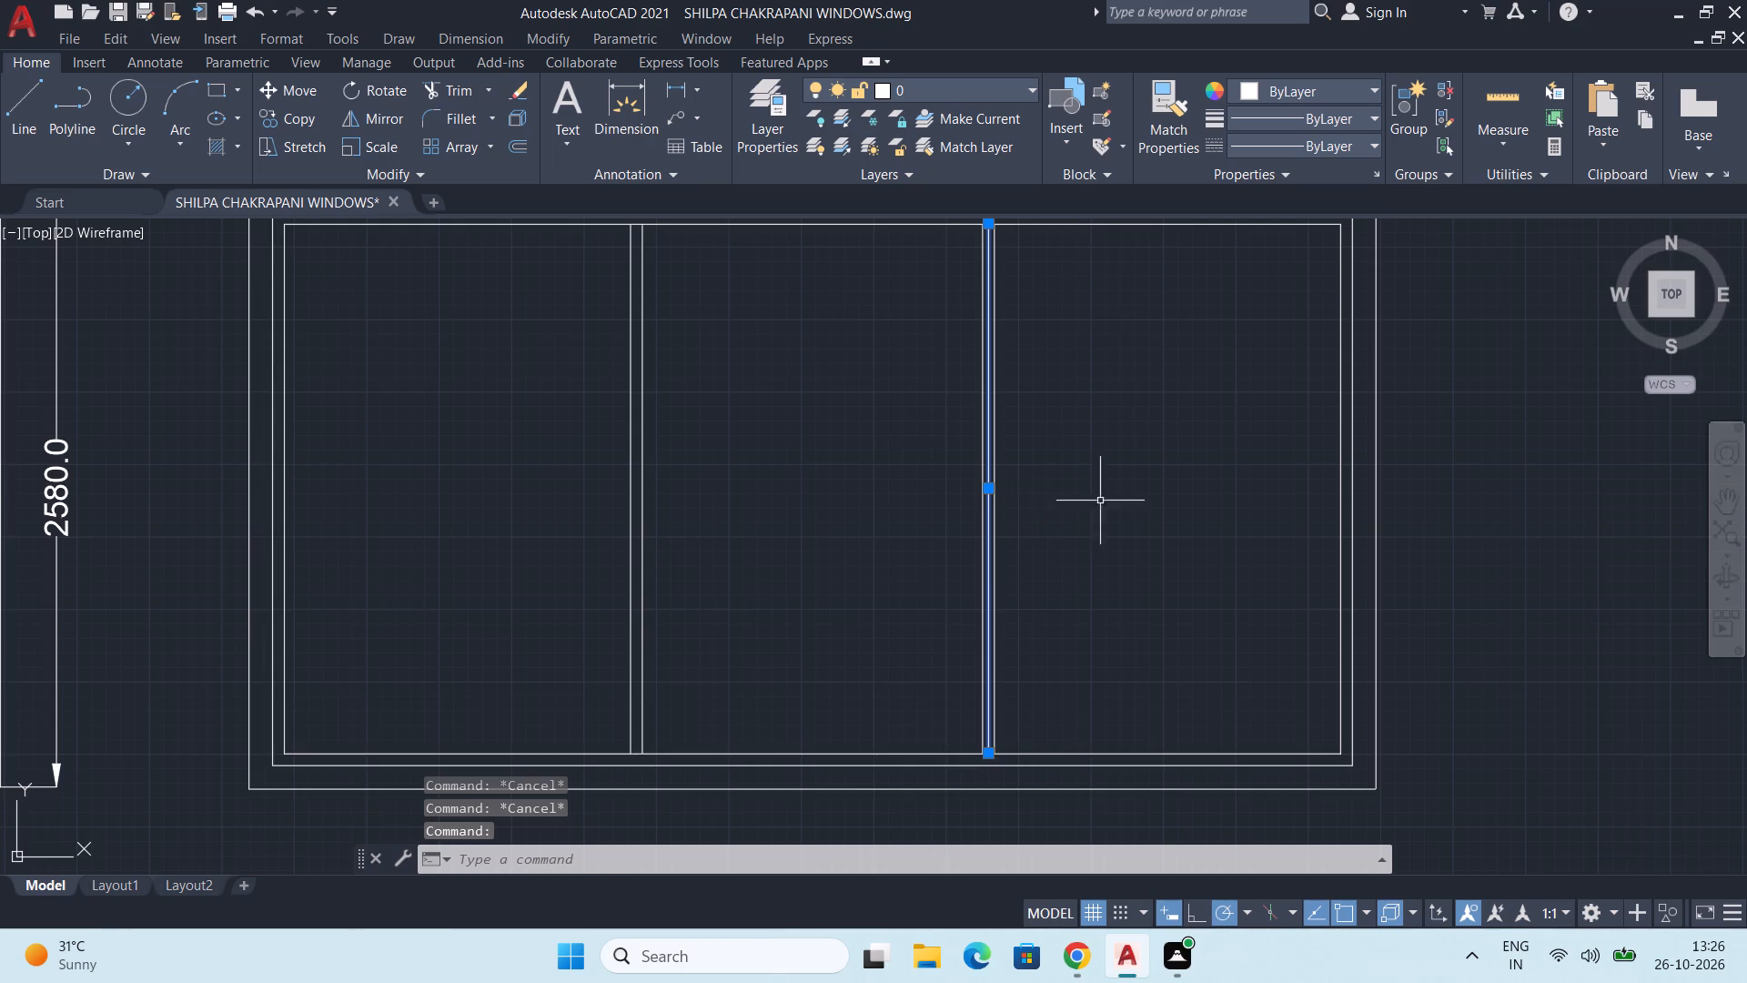
middle_click_drag(1138, 512, 1042, 482)
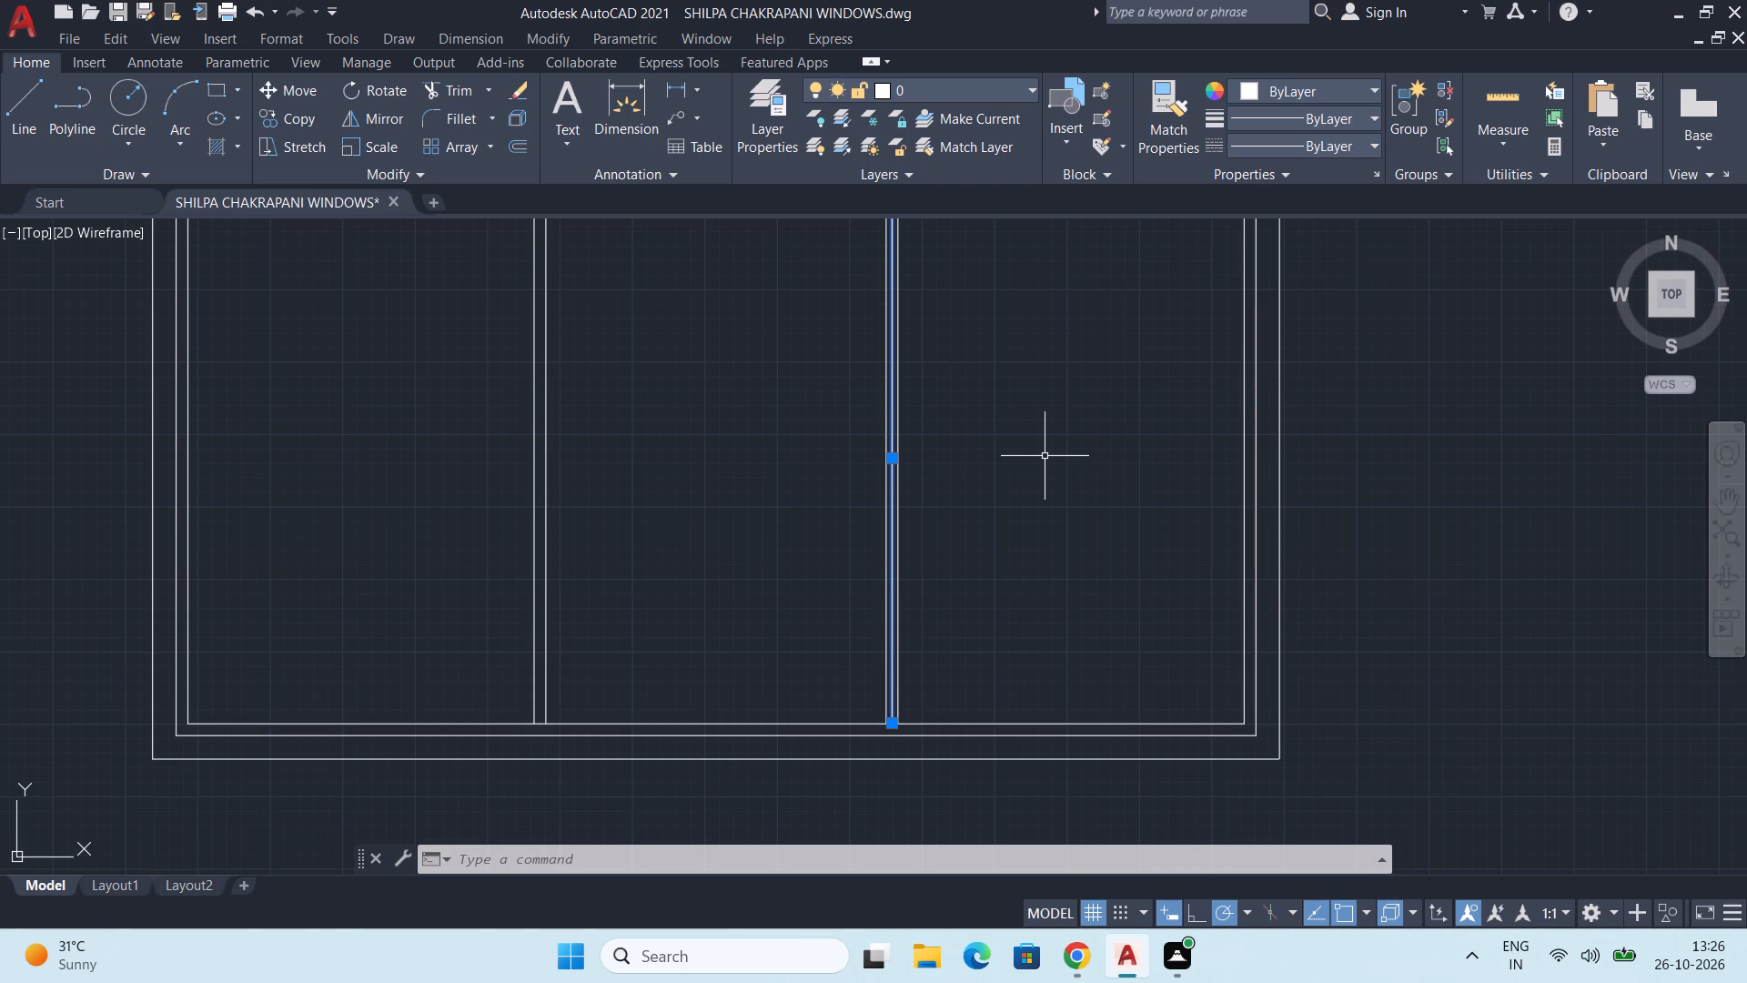
key("Delete")
scroll(884, 427, "down", 2)
middle_click_drag(836, 415, 832, 526)
scroll(722, 496, "up", 2)
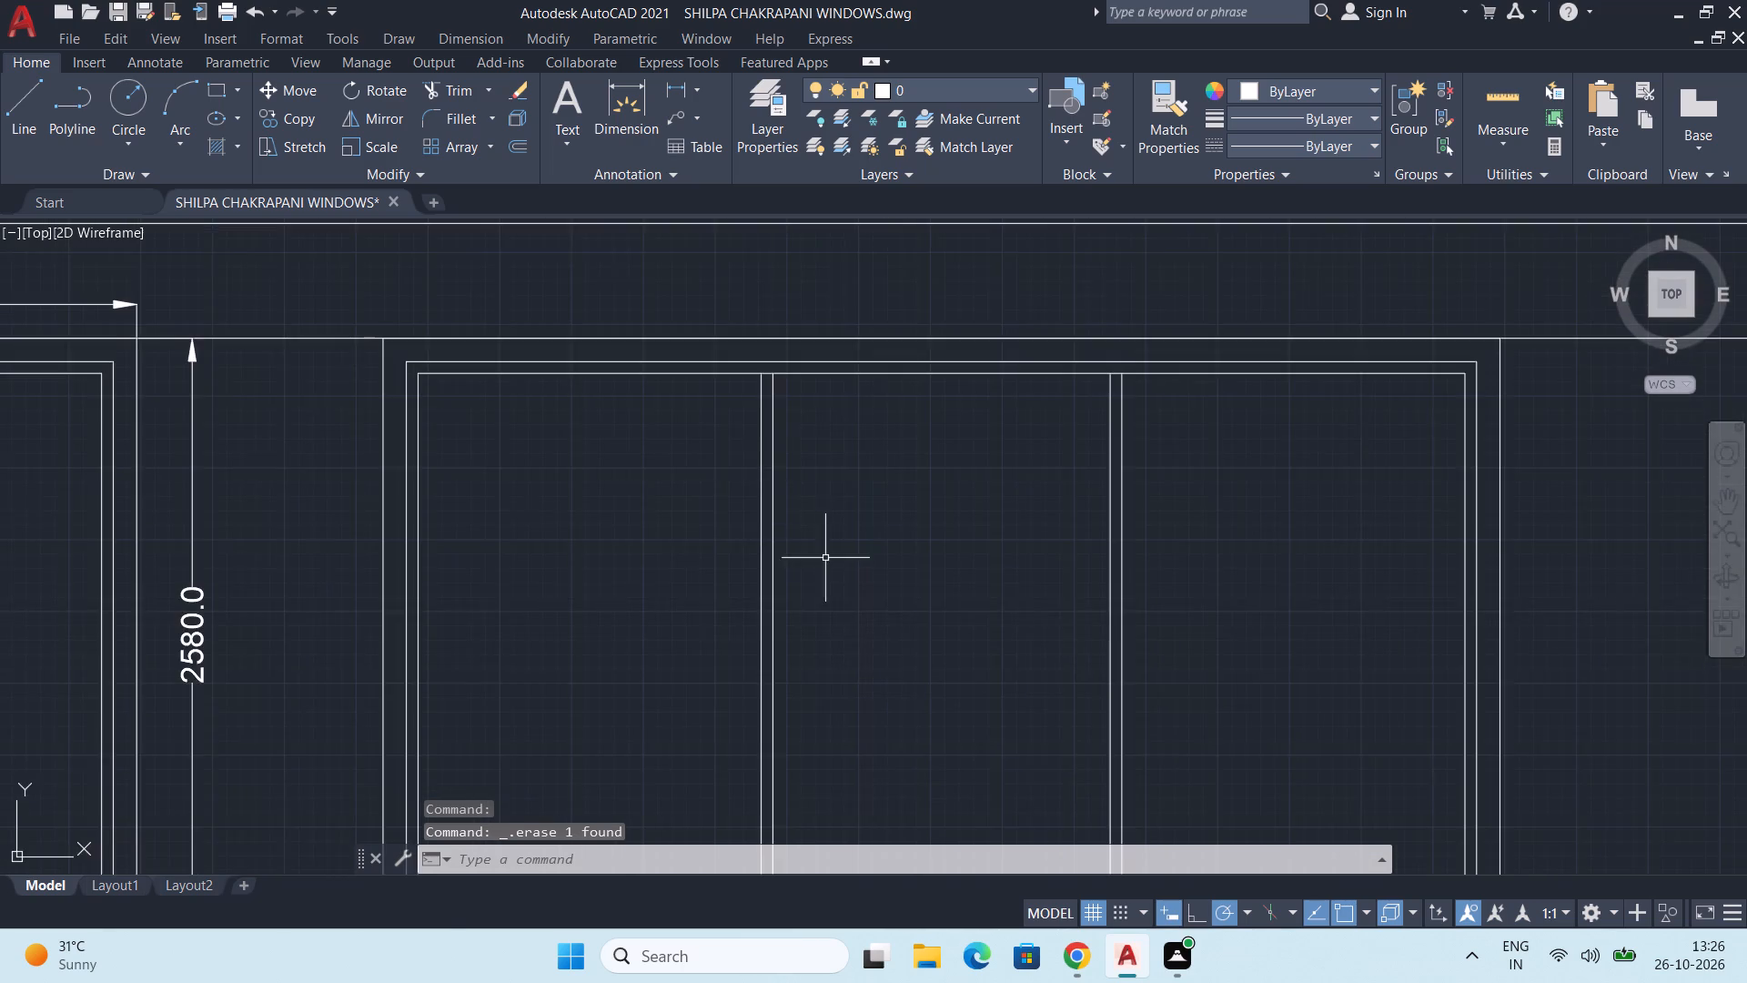
middle_click_drag(827, 558, 740, 514)
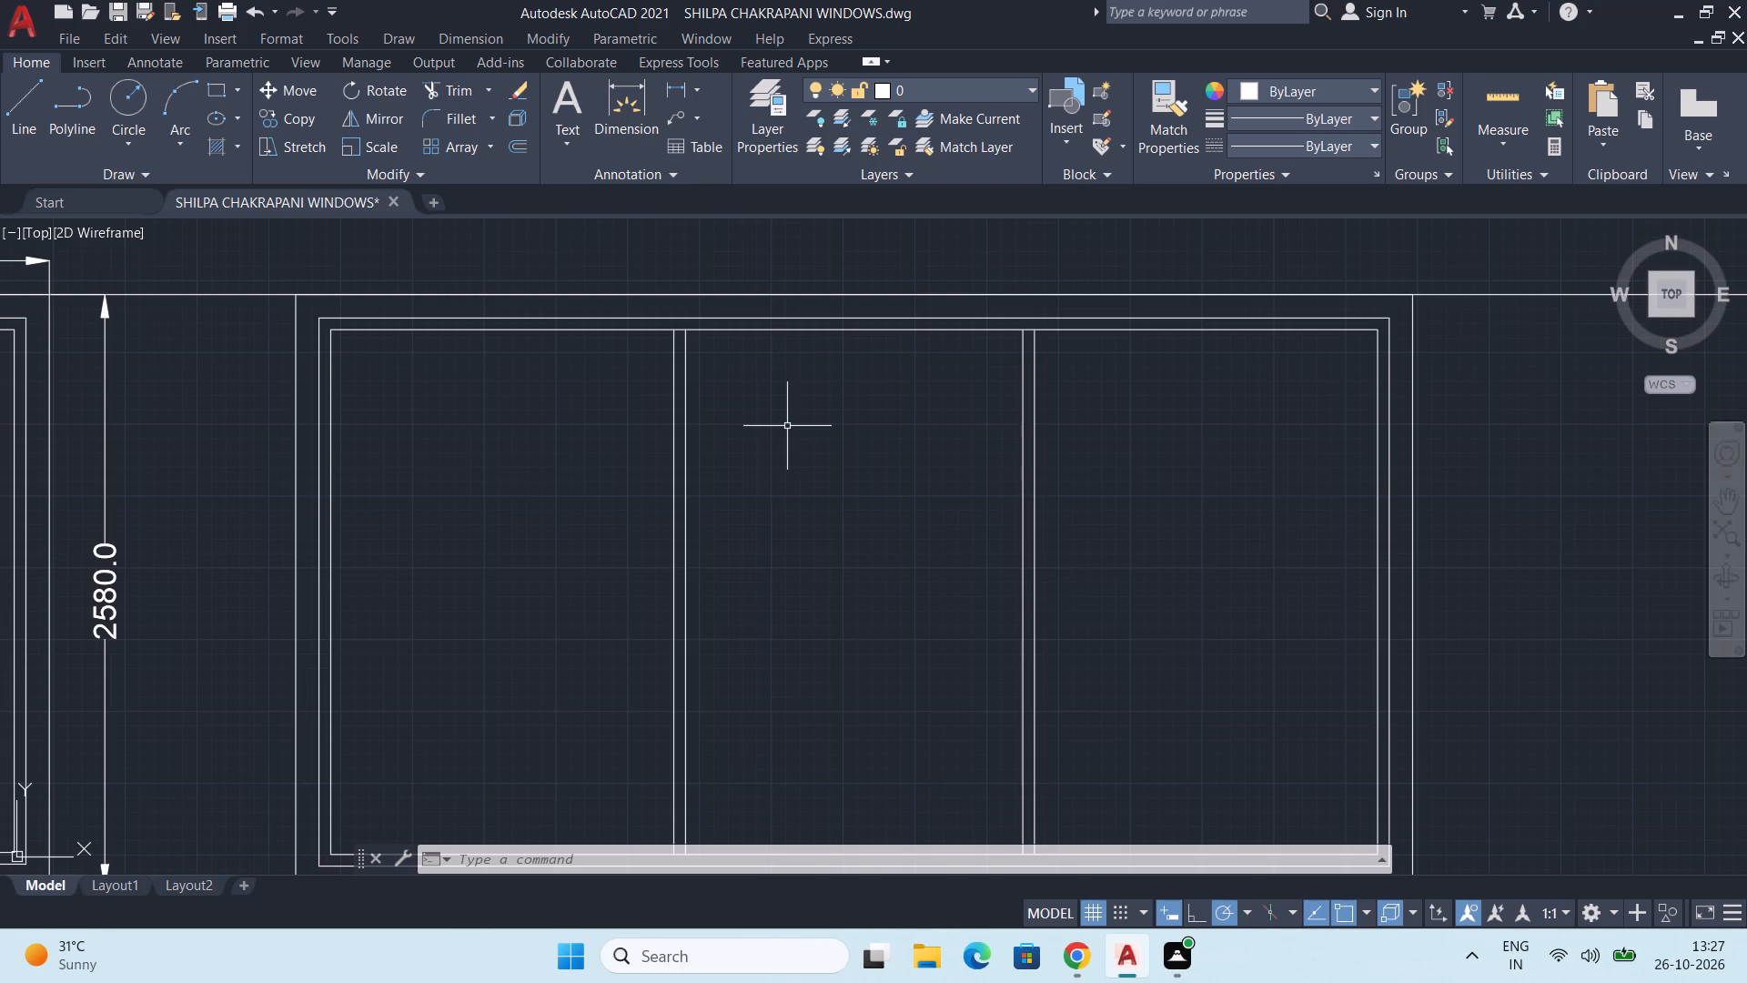
Copy the cross mark from the right pane of the 4062-wide window horizontally into the new frame's left pane, about 3000 away.
scroll(992, 410, "down", 1)
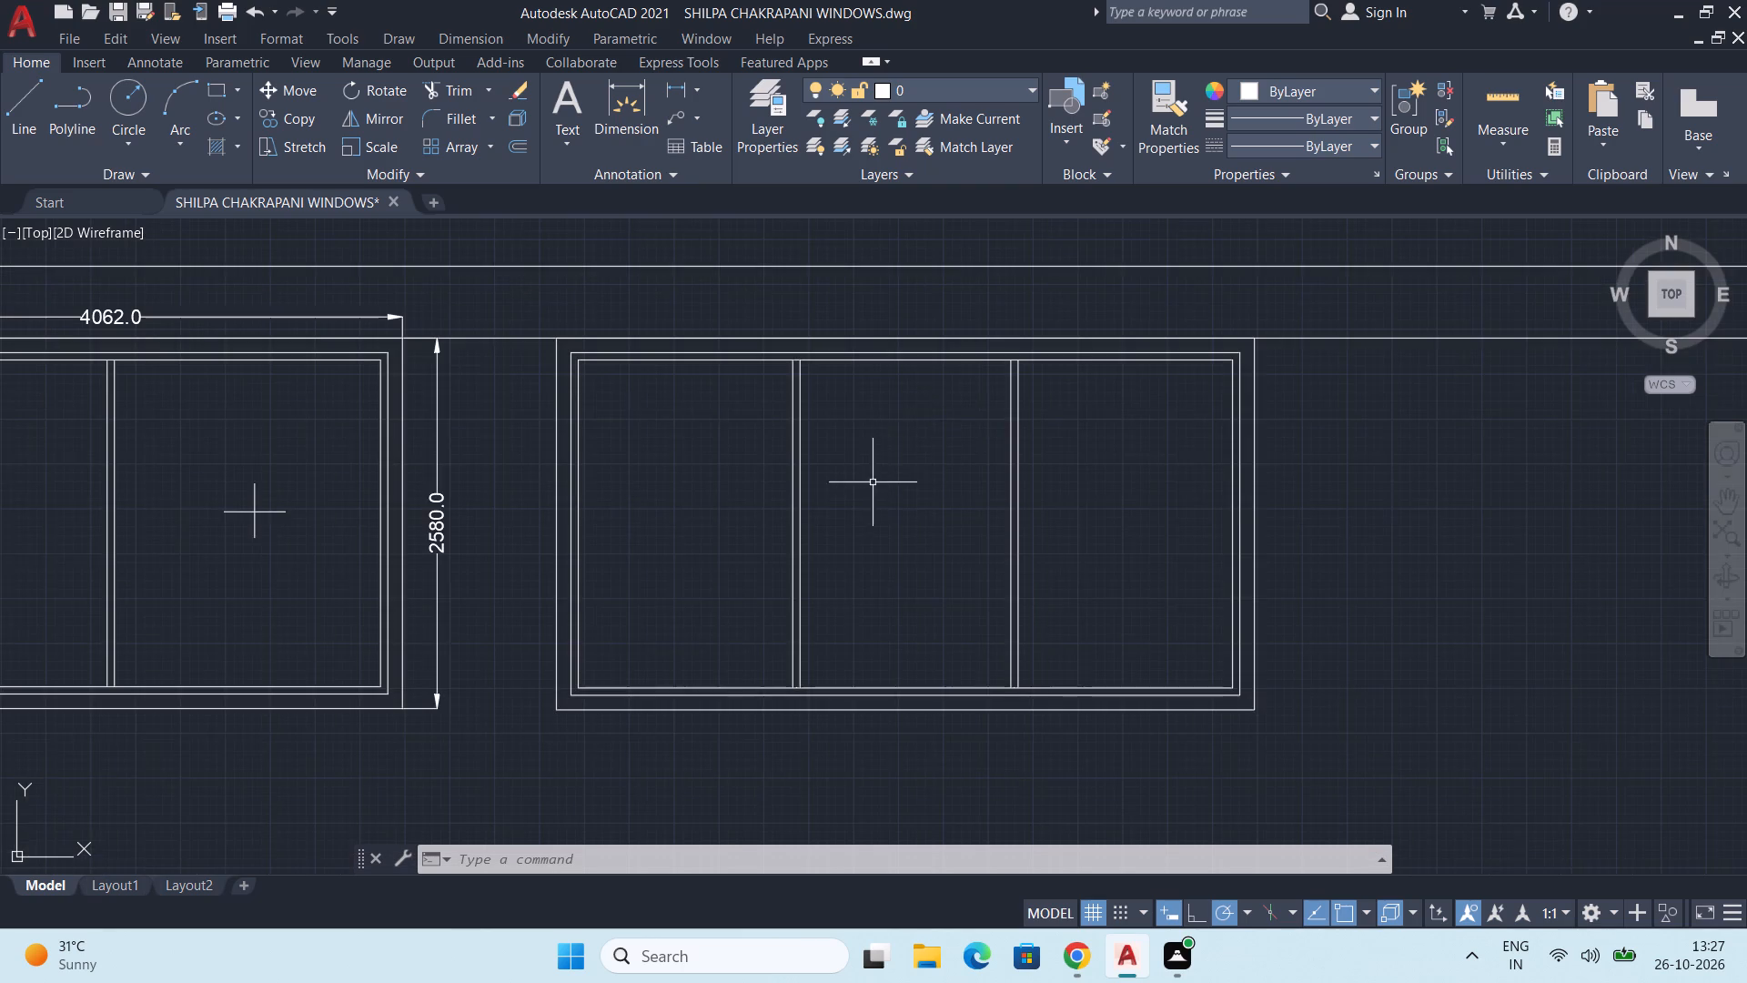
middle_click_drag(868, 484, 925, 431)
left_click_drag(242, 401, 266, 416)
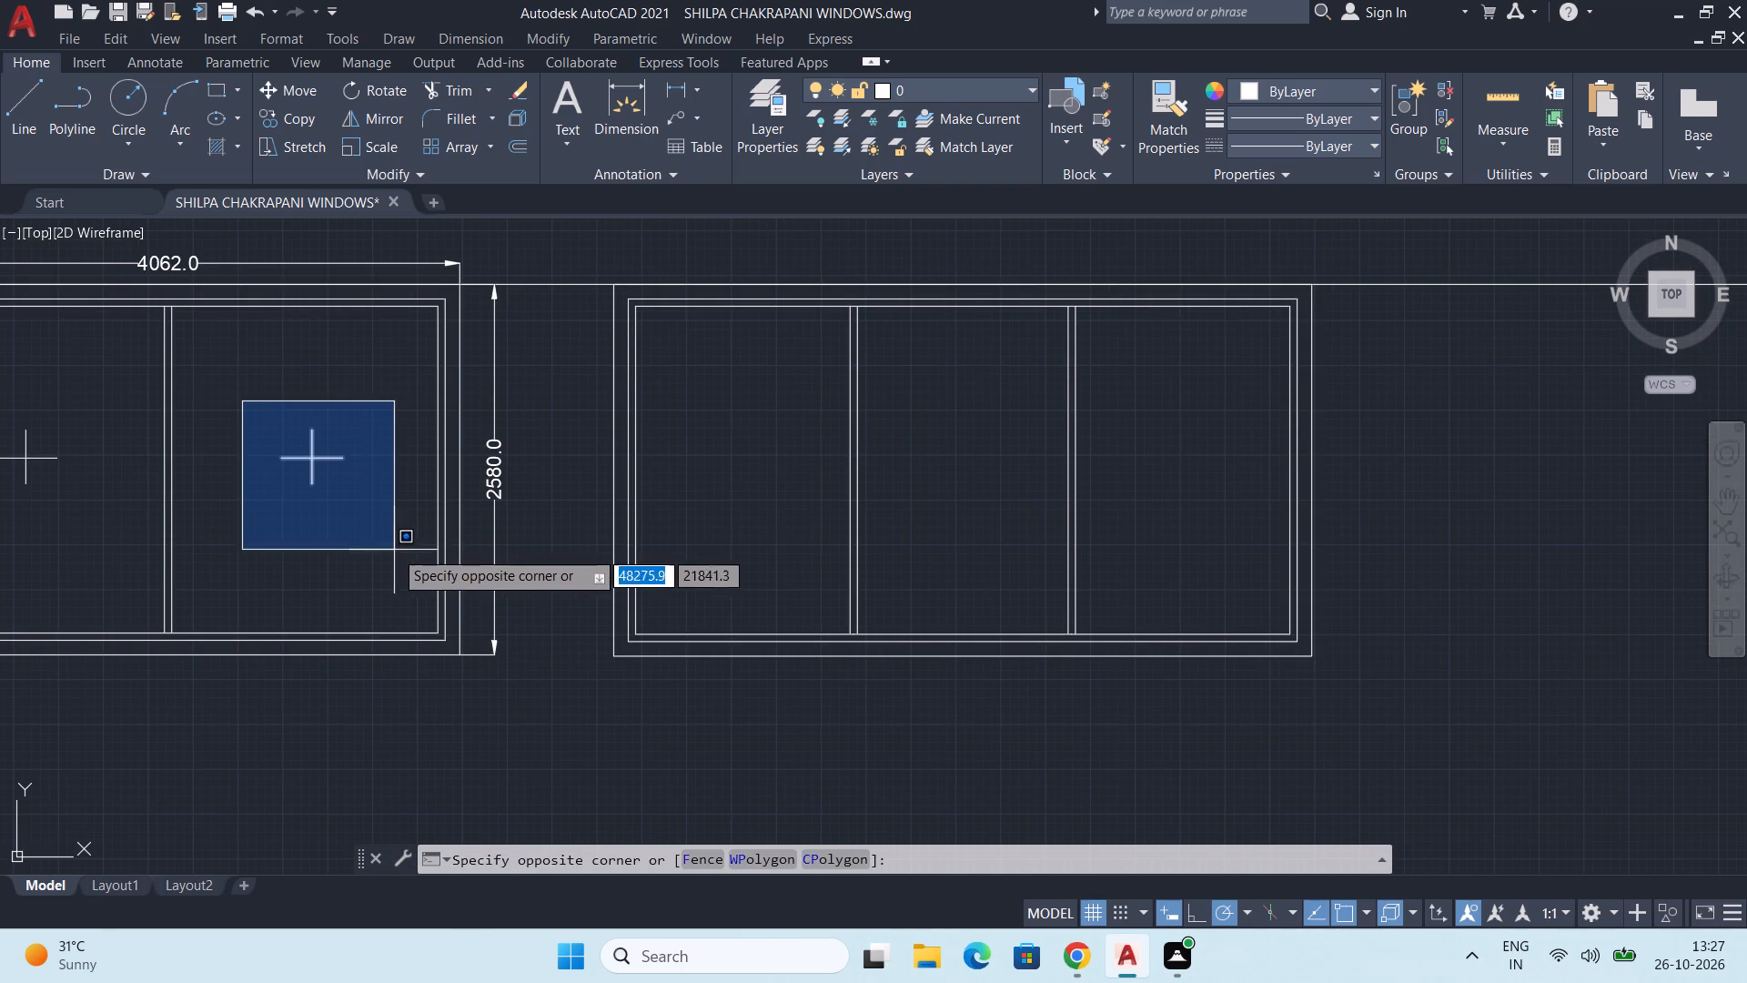
left_click(399, 552)
key("c")
key("o")
key("Return")
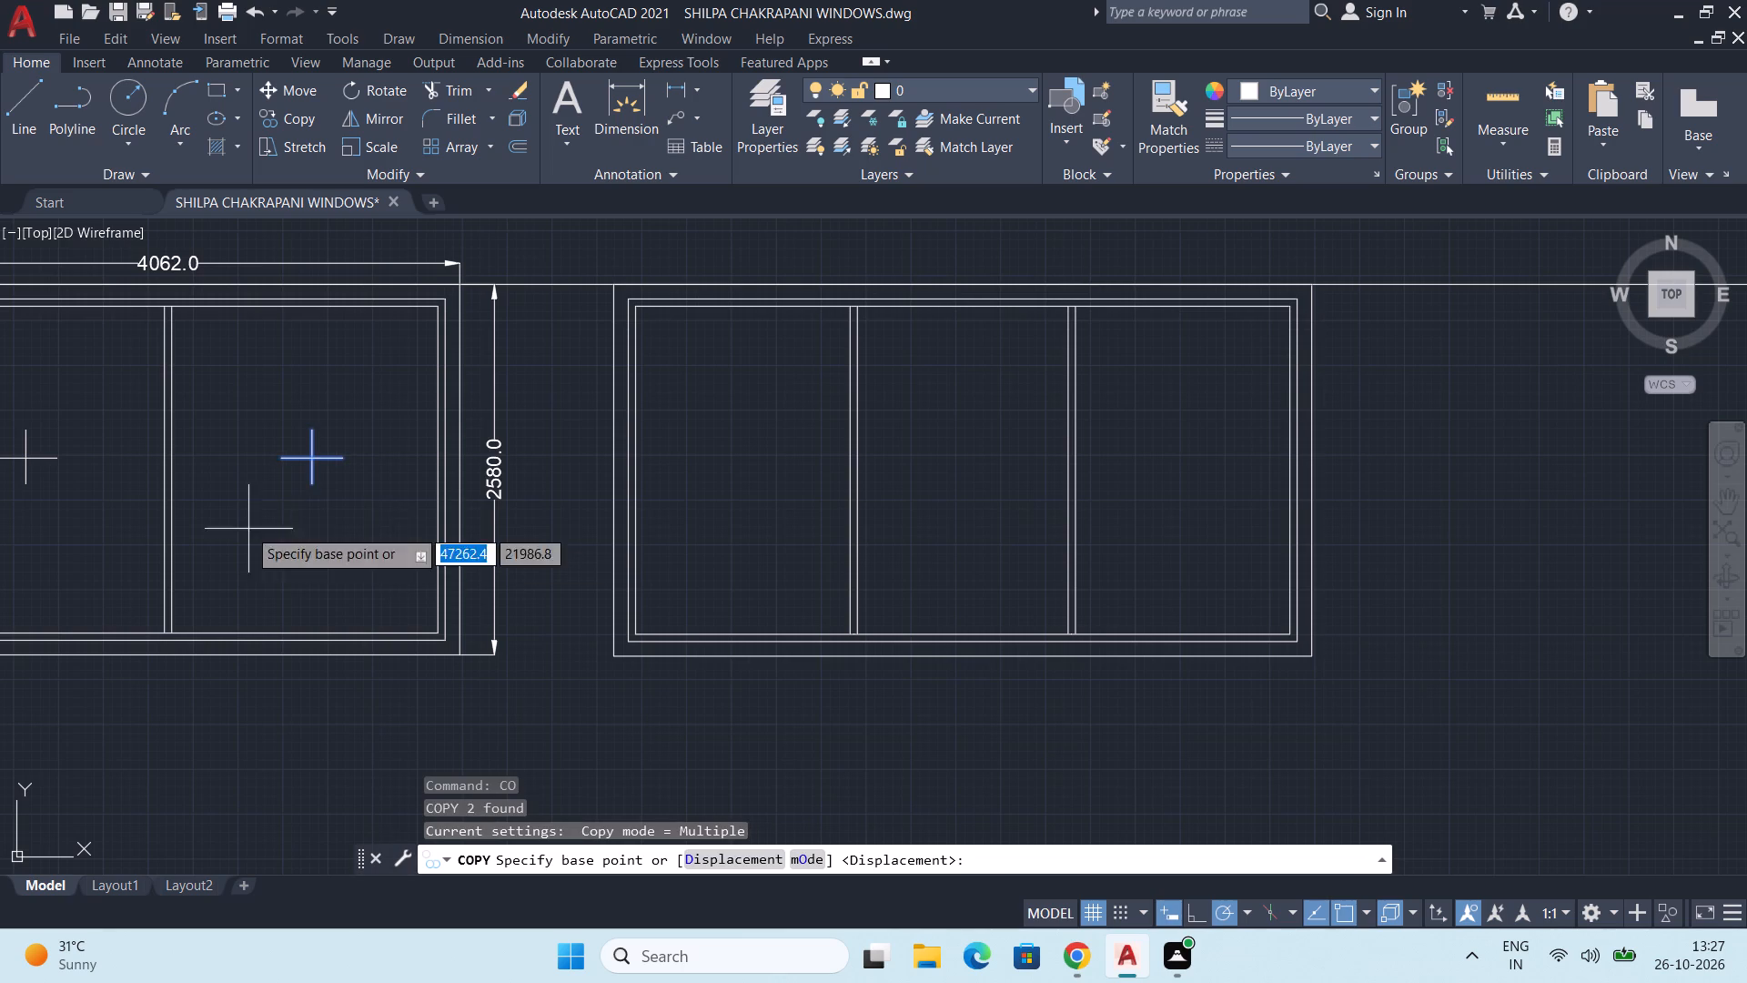
left_click_drag(309, 457, 318, 458)
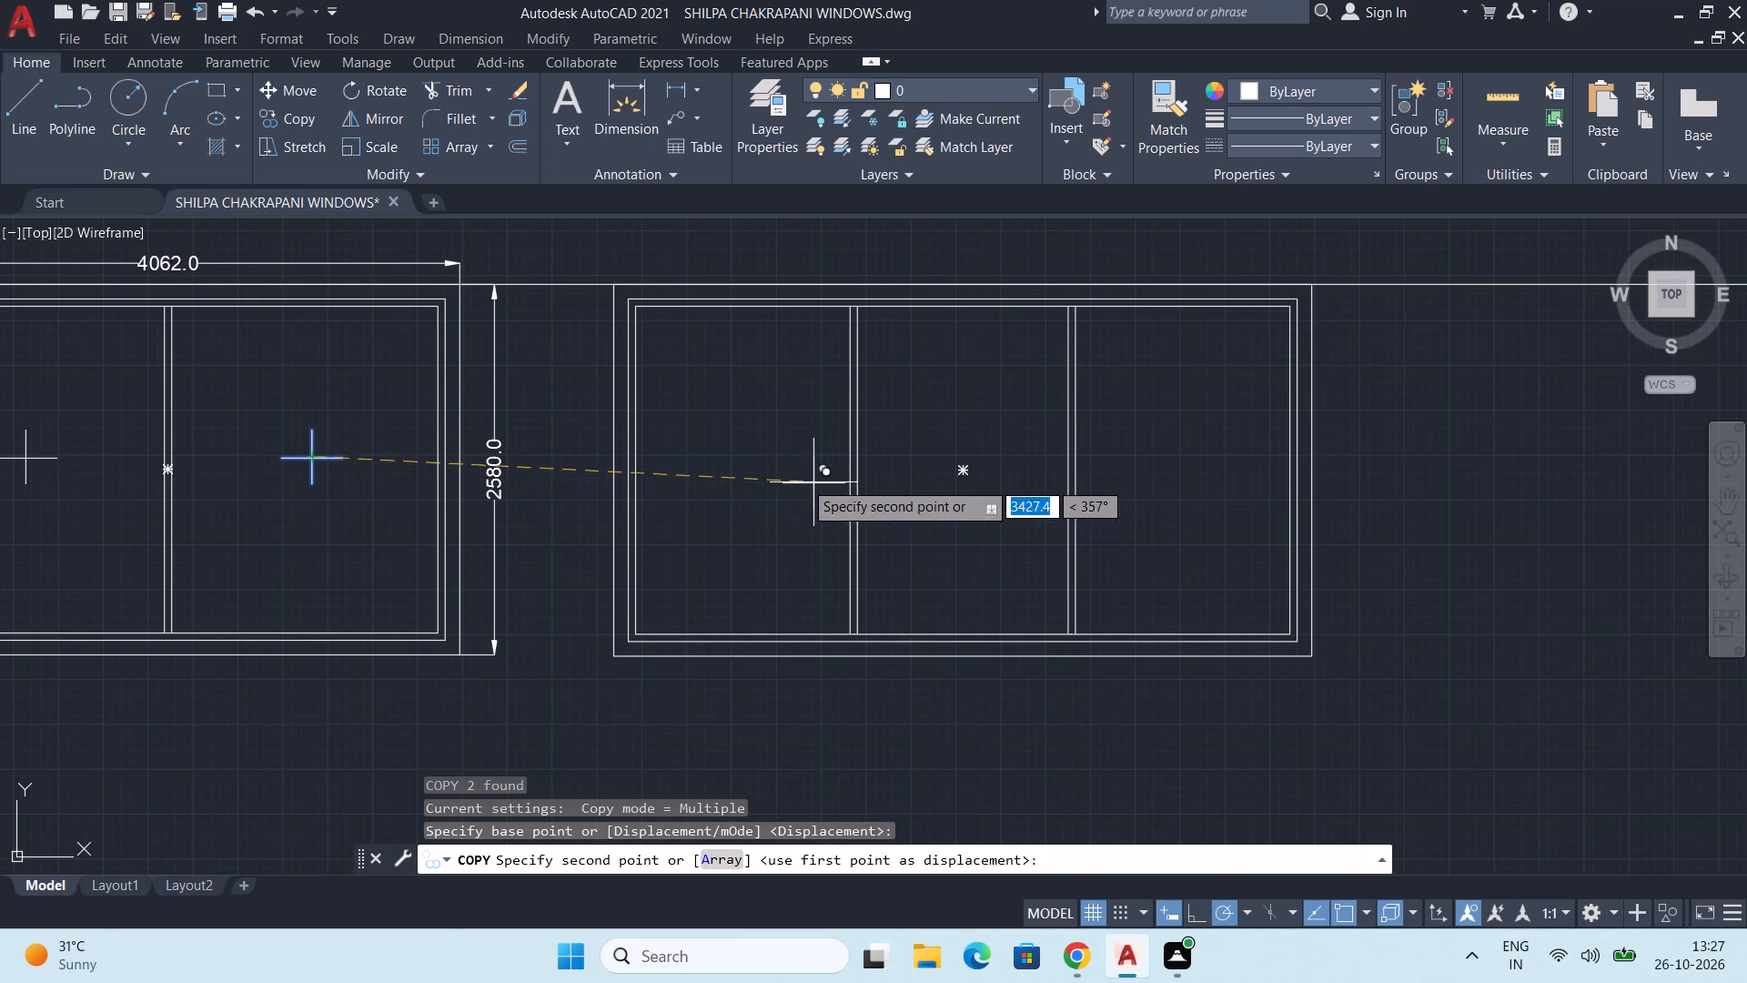
left_click(743, 461)
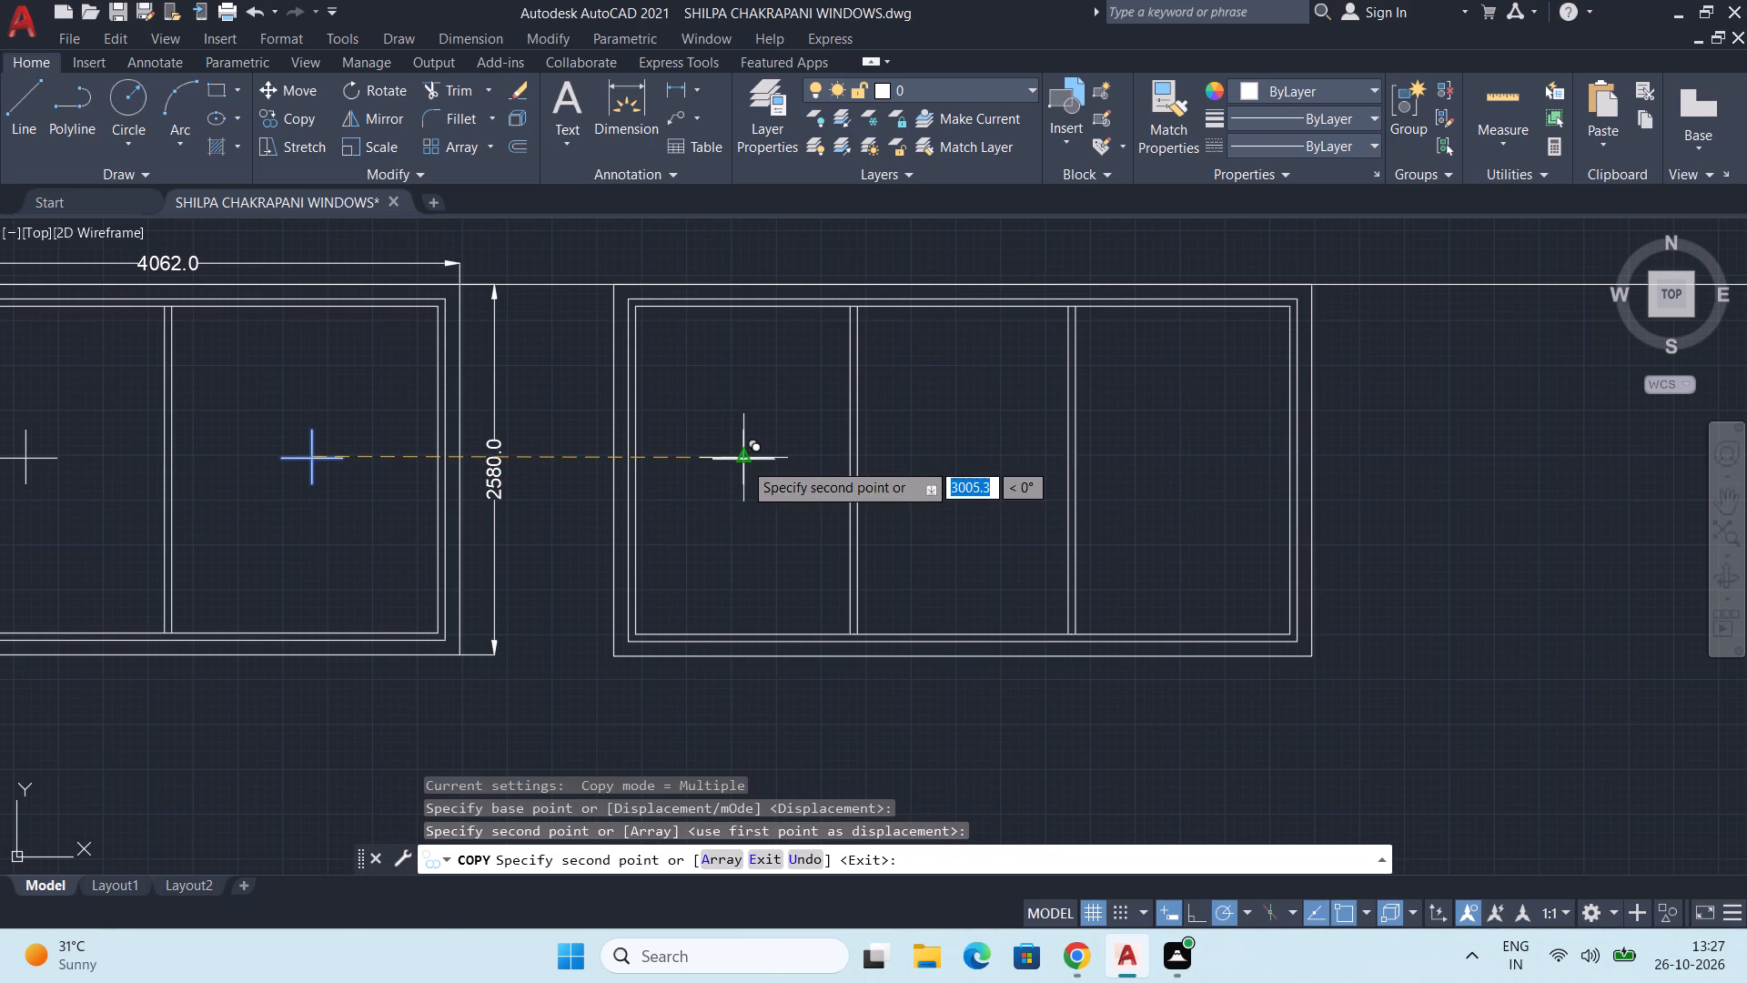
key("Escape")
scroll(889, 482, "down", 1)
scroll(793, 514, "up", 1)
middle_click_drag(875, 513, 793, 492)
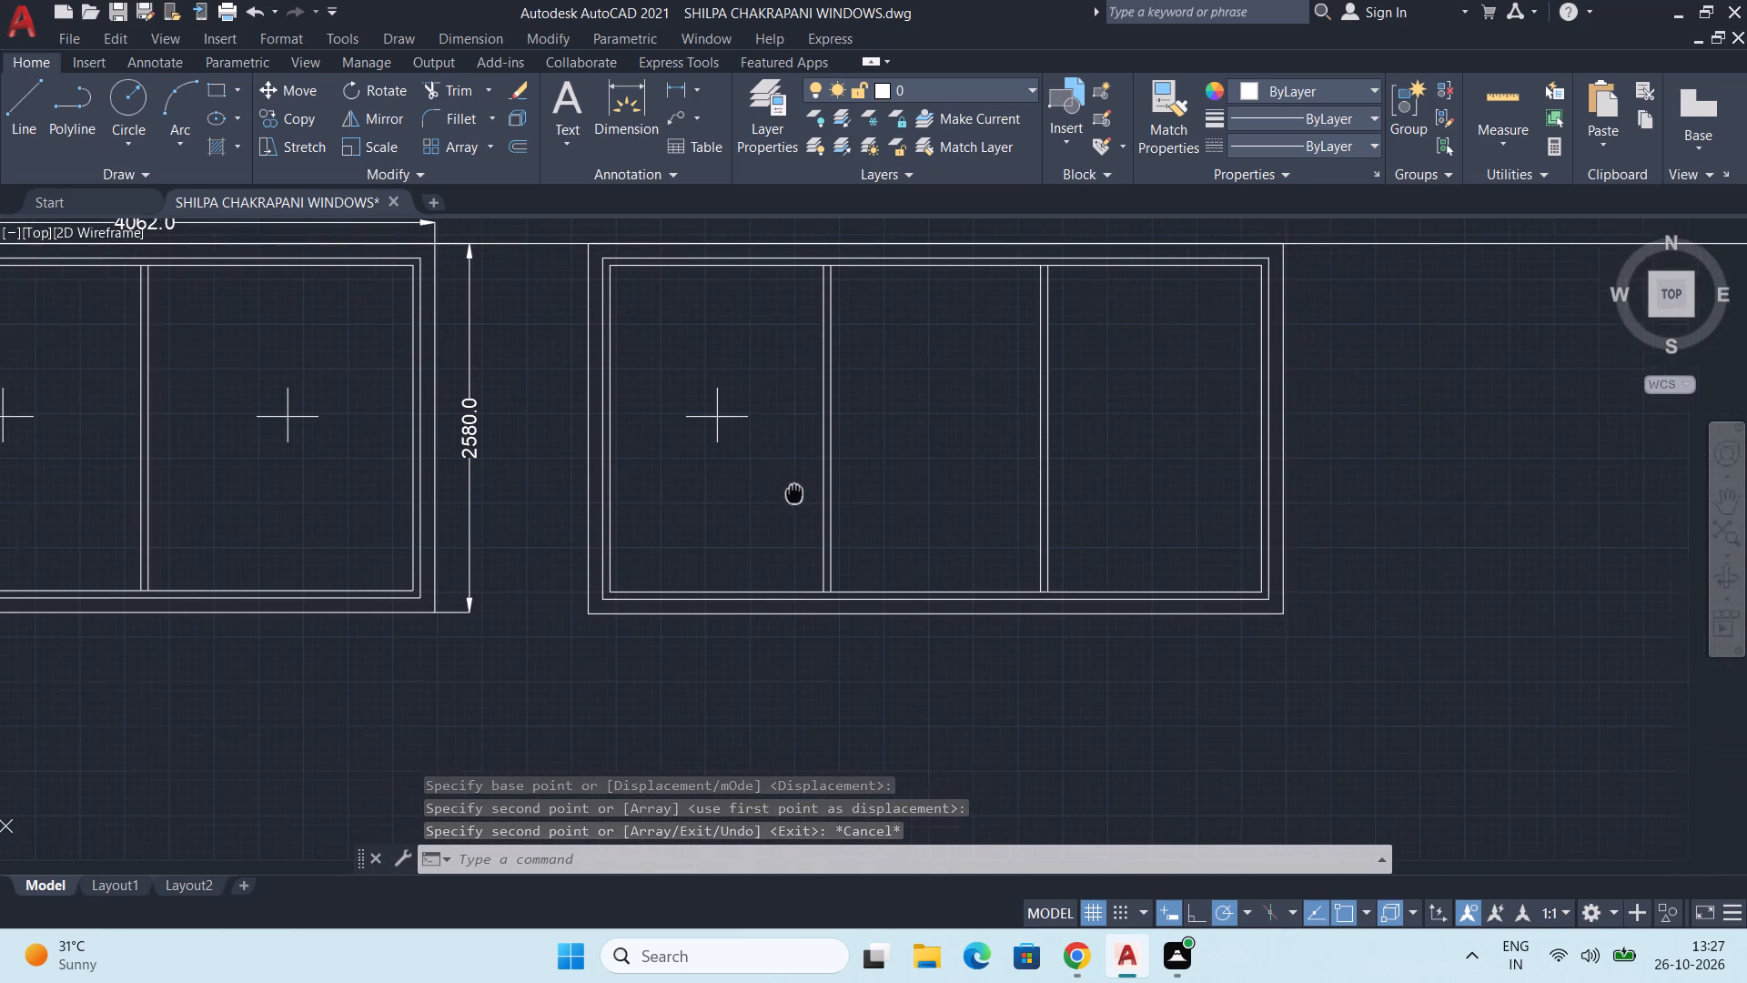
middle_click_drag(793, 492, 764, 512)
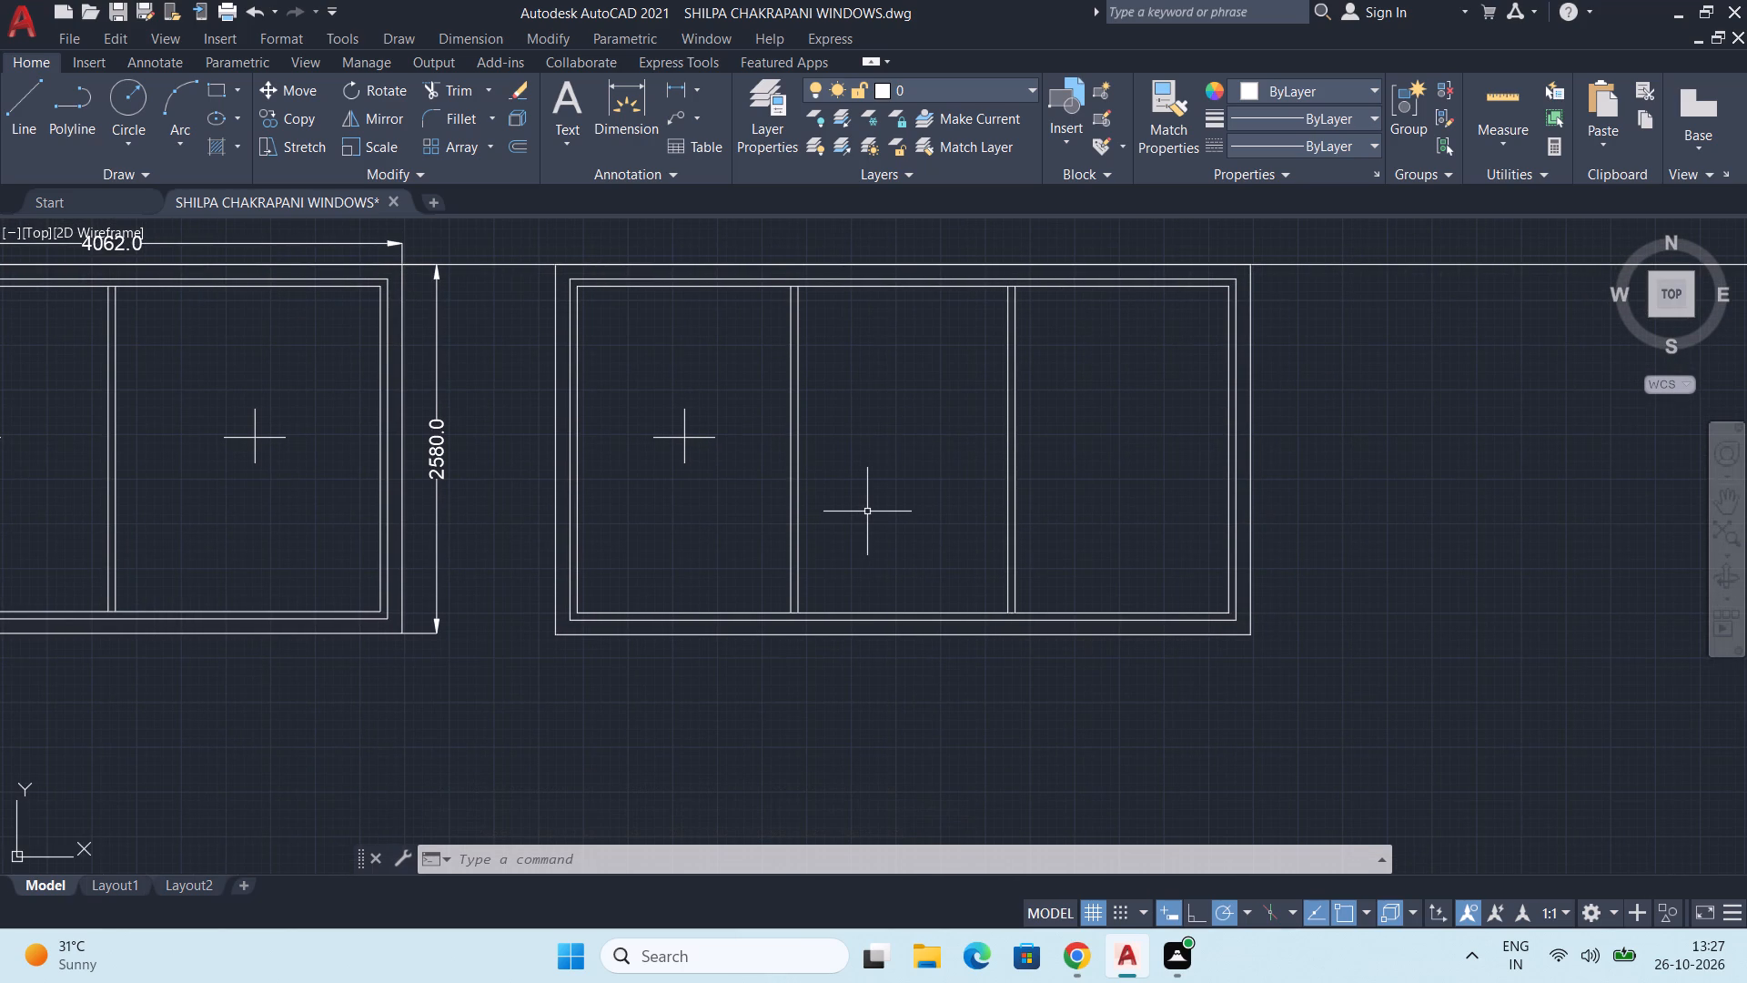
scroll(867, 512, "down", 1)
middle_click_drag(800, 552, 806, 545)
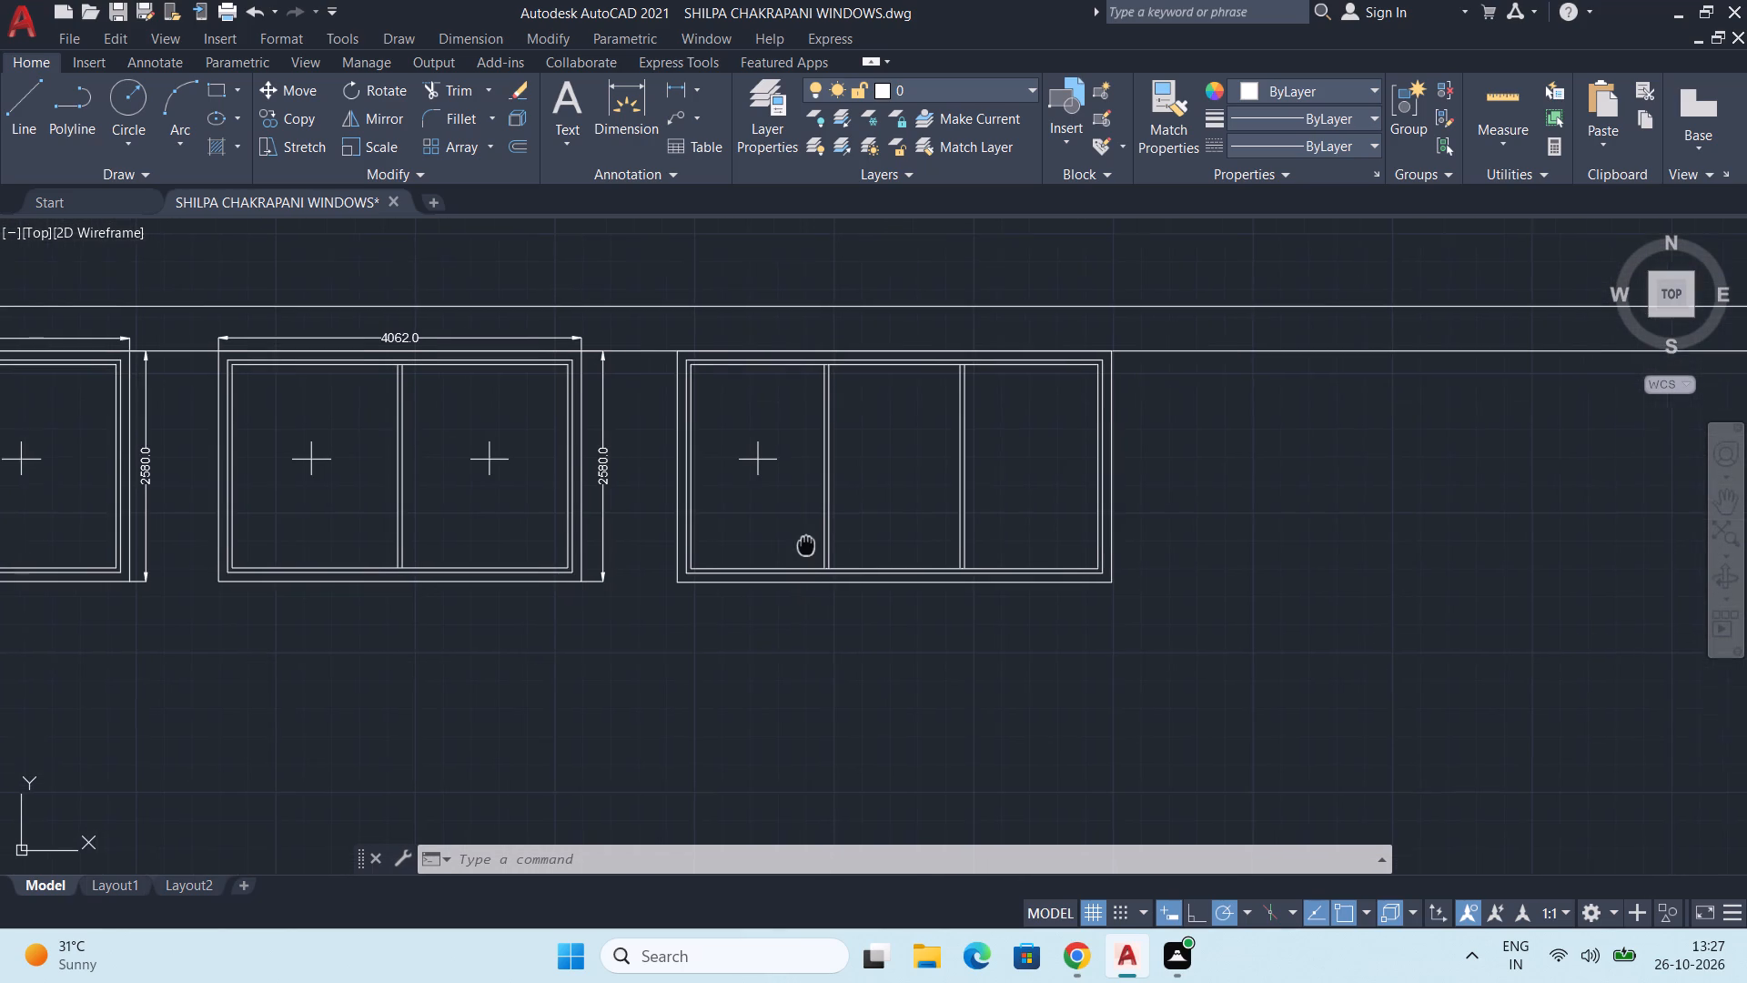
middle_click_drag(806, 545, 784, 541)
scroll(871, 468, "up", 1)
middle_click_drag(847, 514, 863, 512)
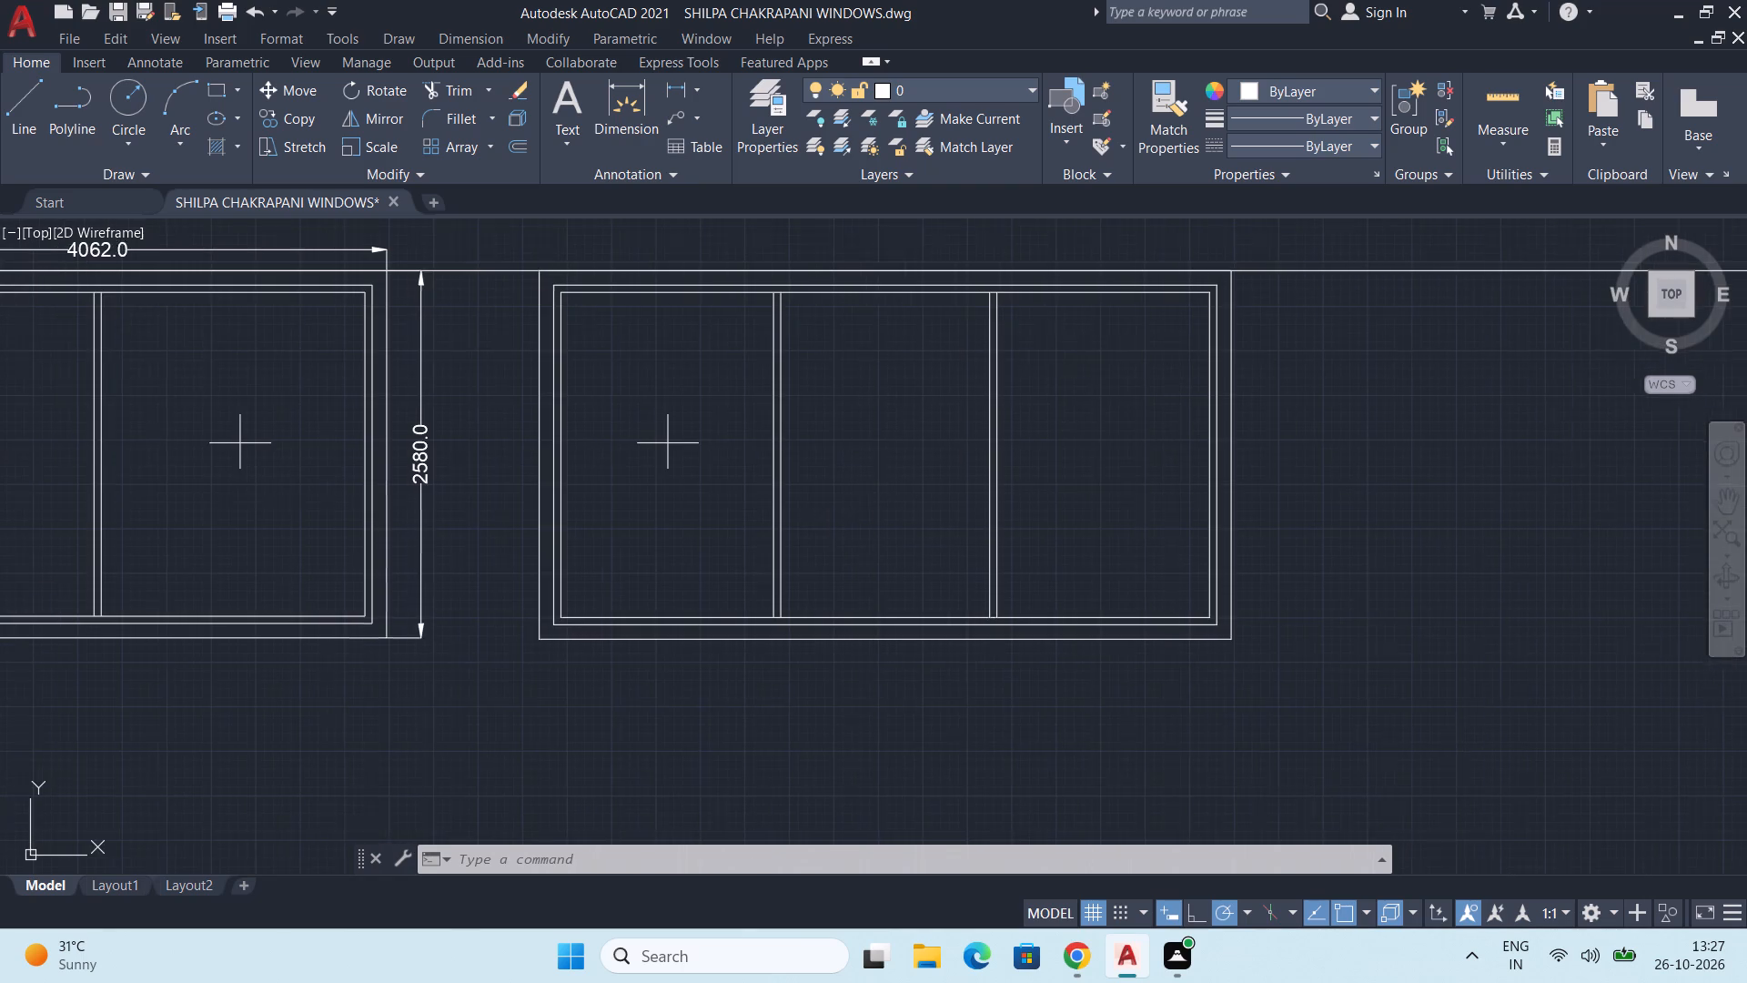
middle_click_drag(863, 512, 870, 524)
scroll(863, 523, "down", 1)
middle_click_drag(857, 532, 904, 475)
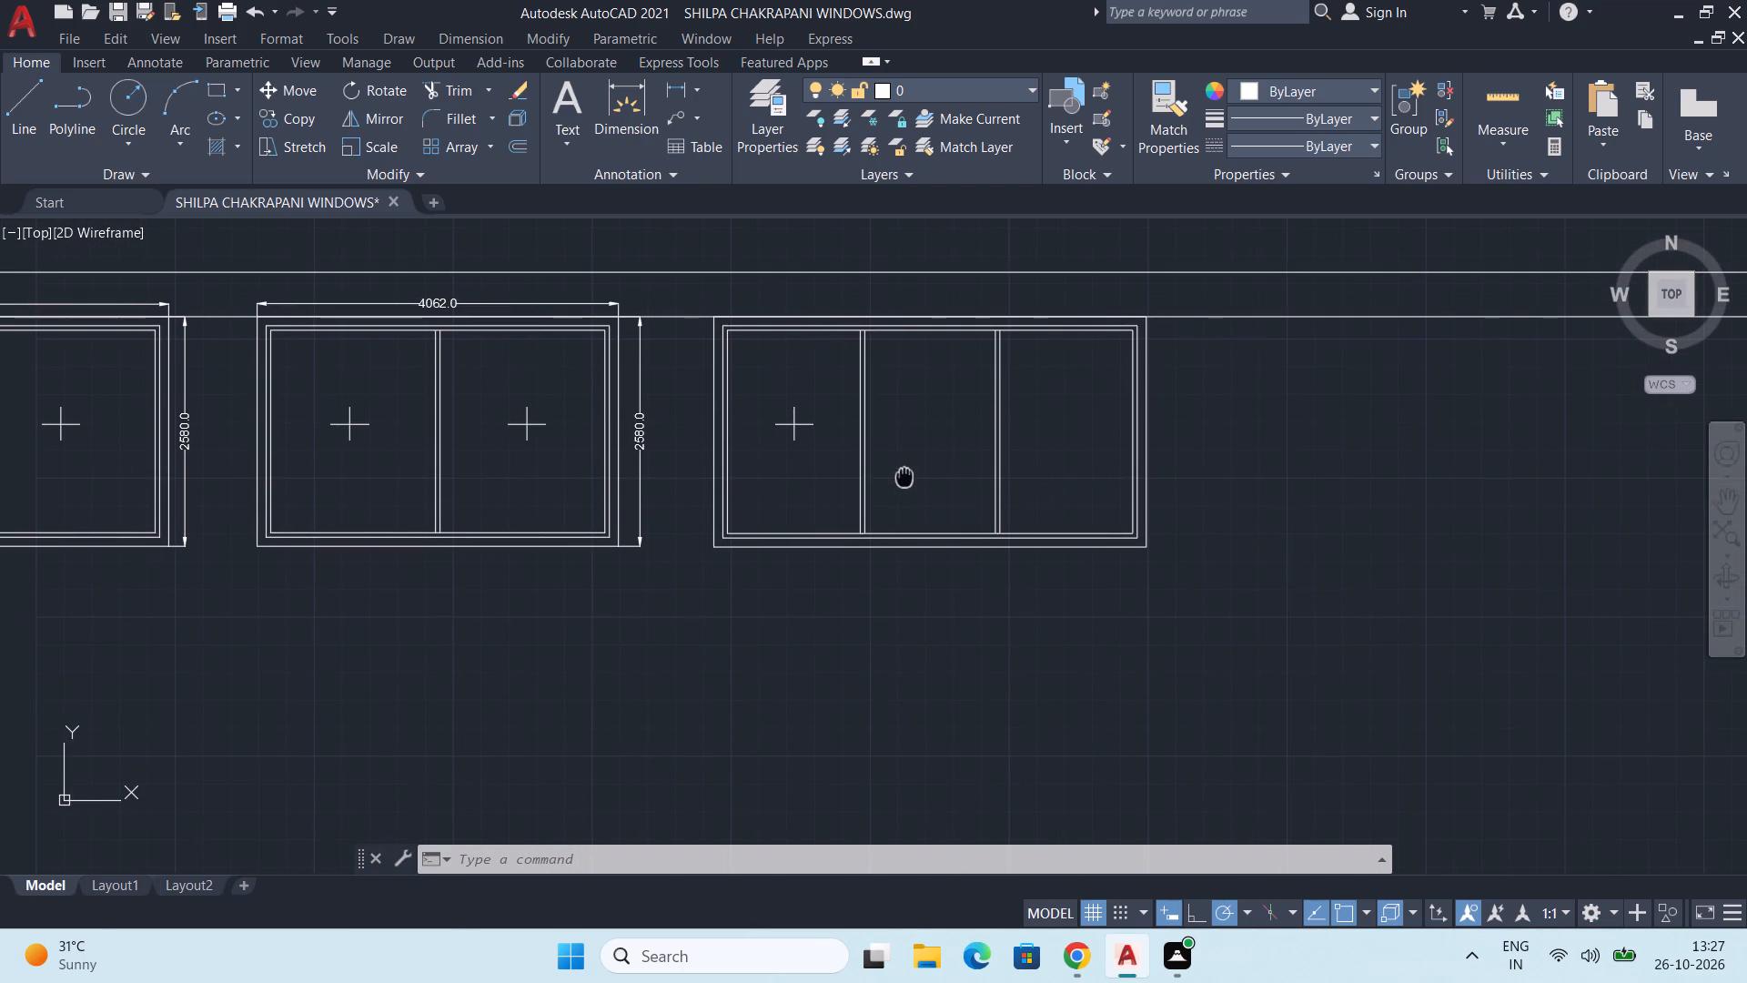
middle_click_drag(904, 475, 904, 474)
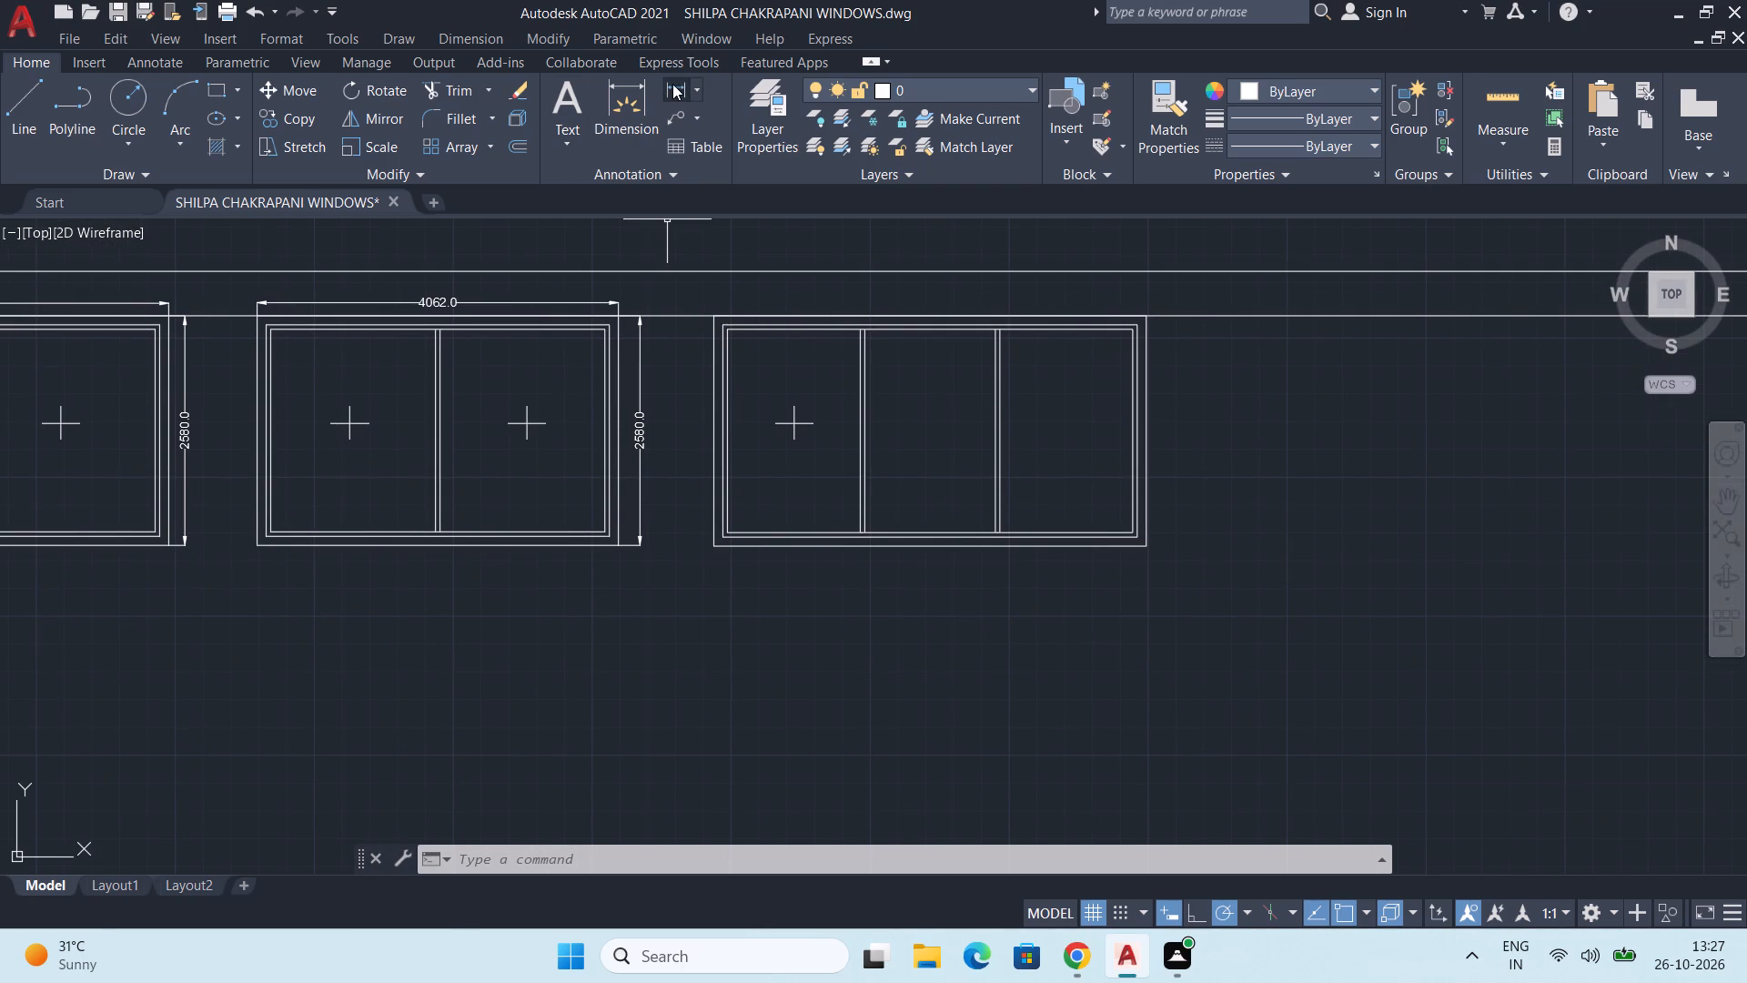
Add a linear dimension for the new three-pane frame's overall width, placed just above its top edge.
left_click(672, 84)
scroll(712, 350, "up", 2)
left_click(699, 270)
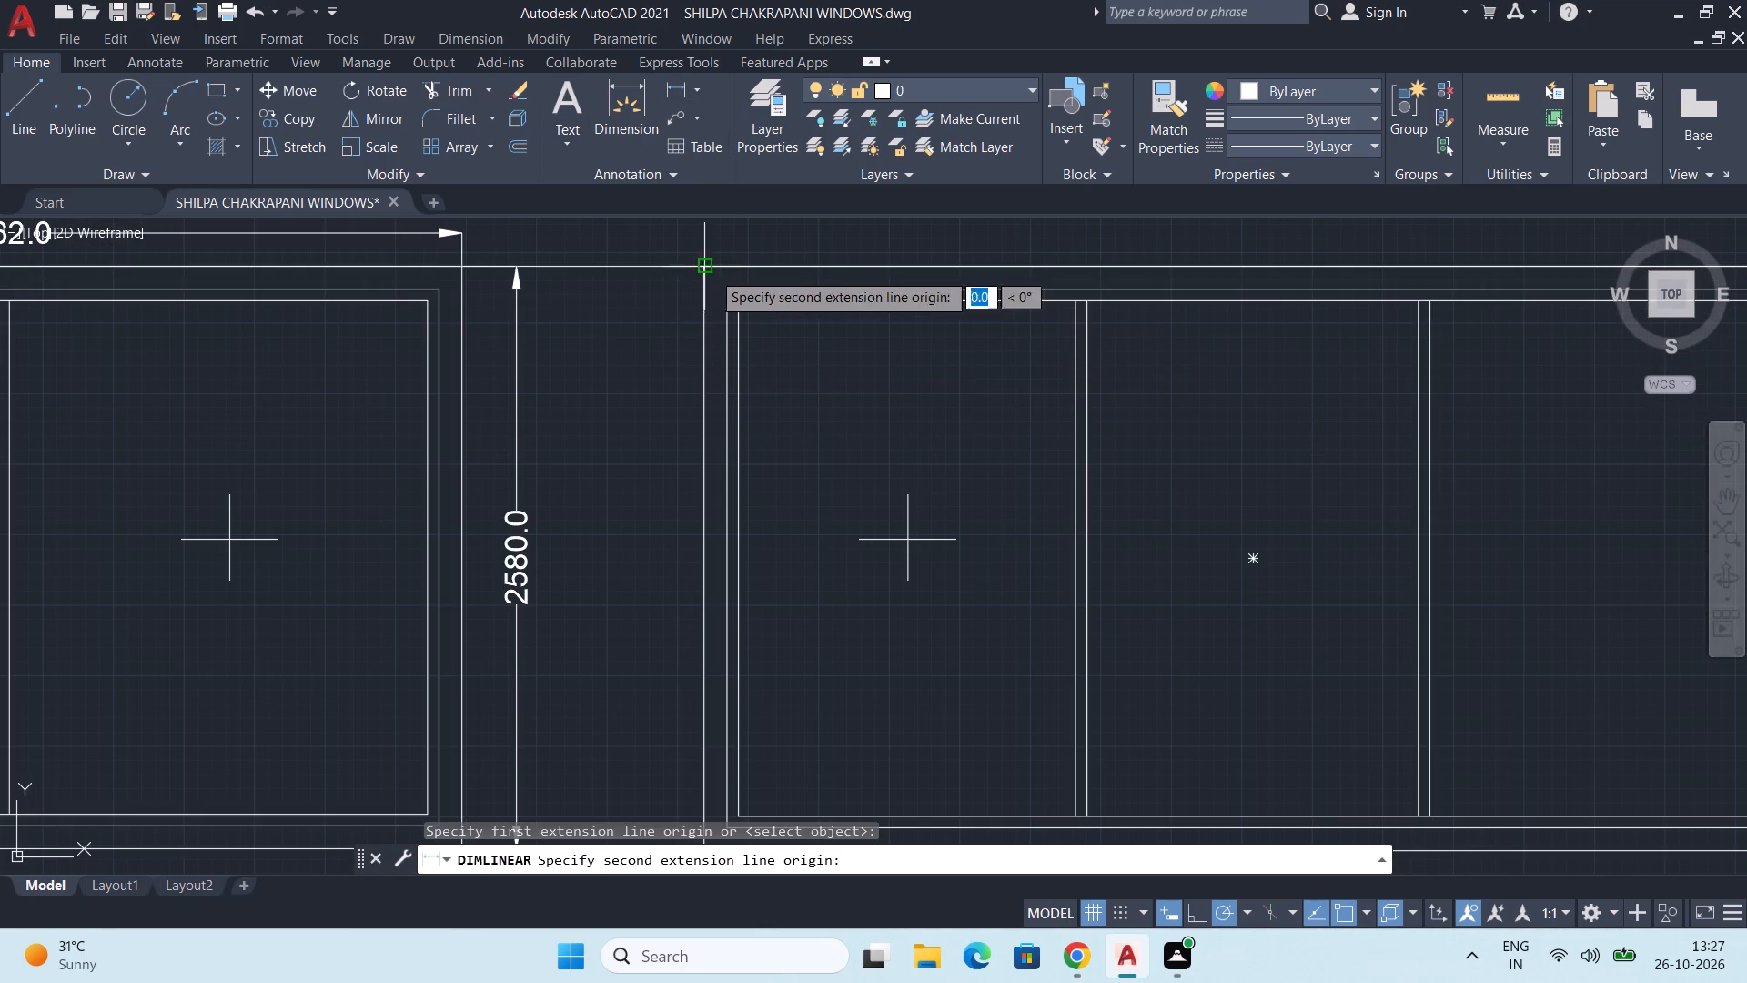
middle_click_drag(1143, 304, 1016, 484)
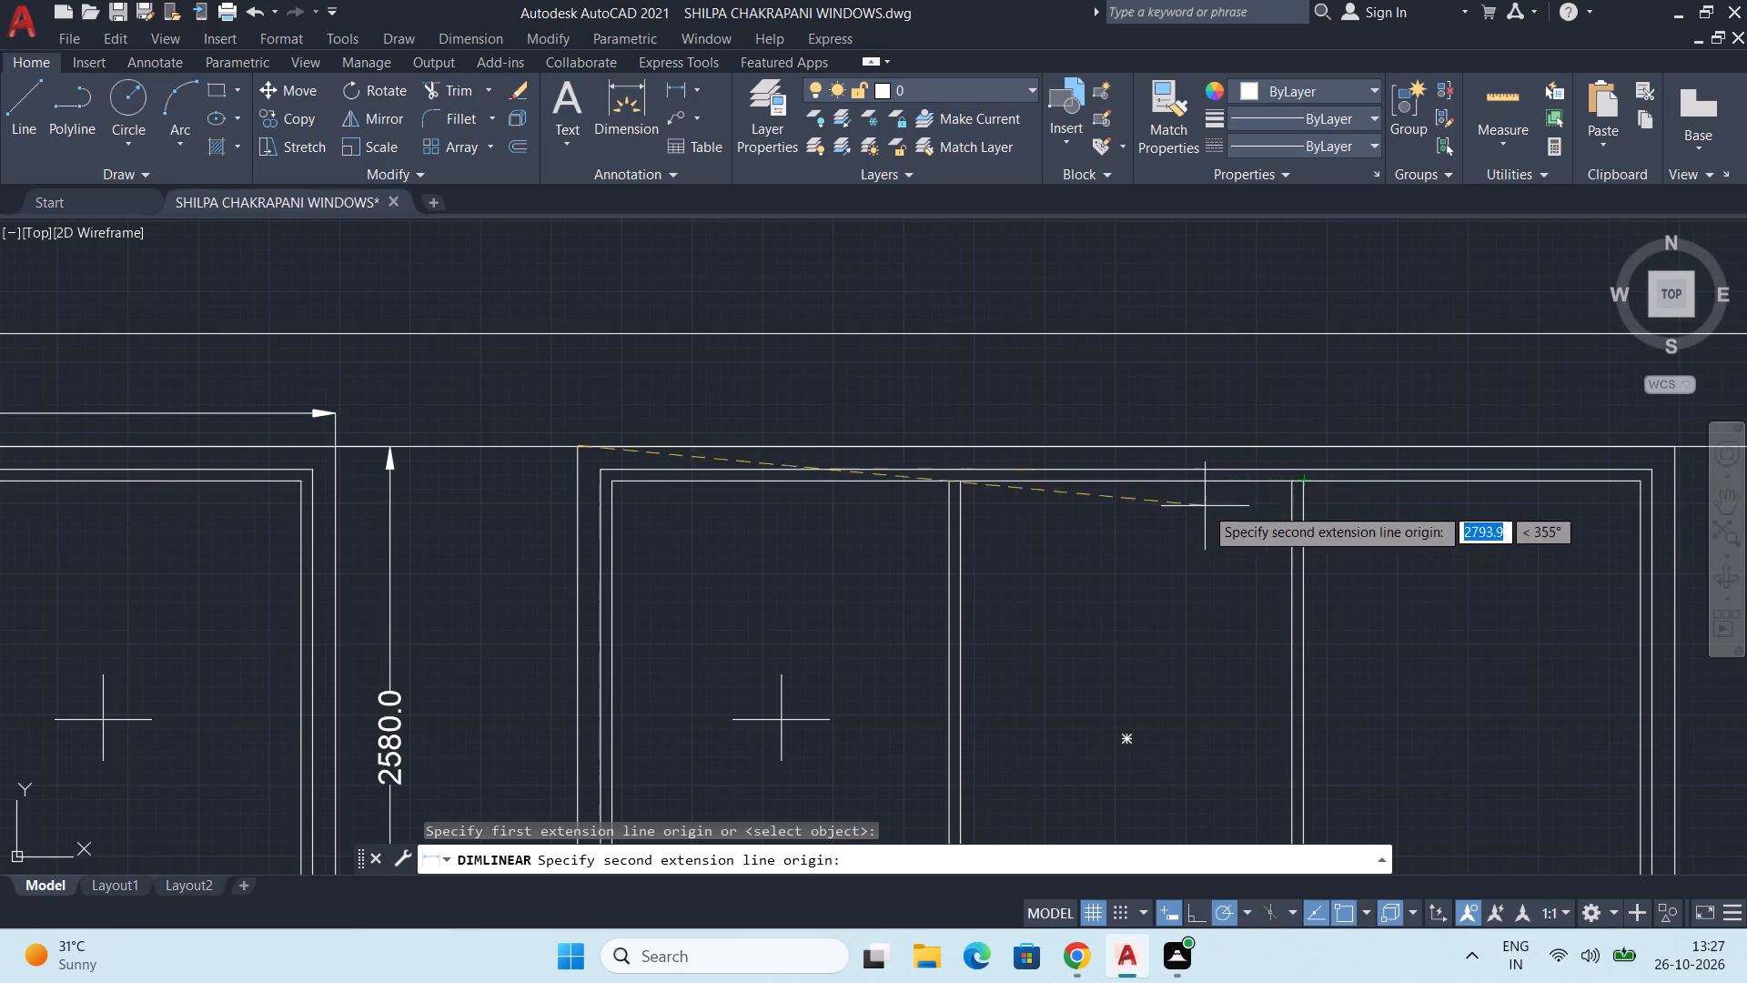
middle_click_drag(1310, 473, 1170, 499)
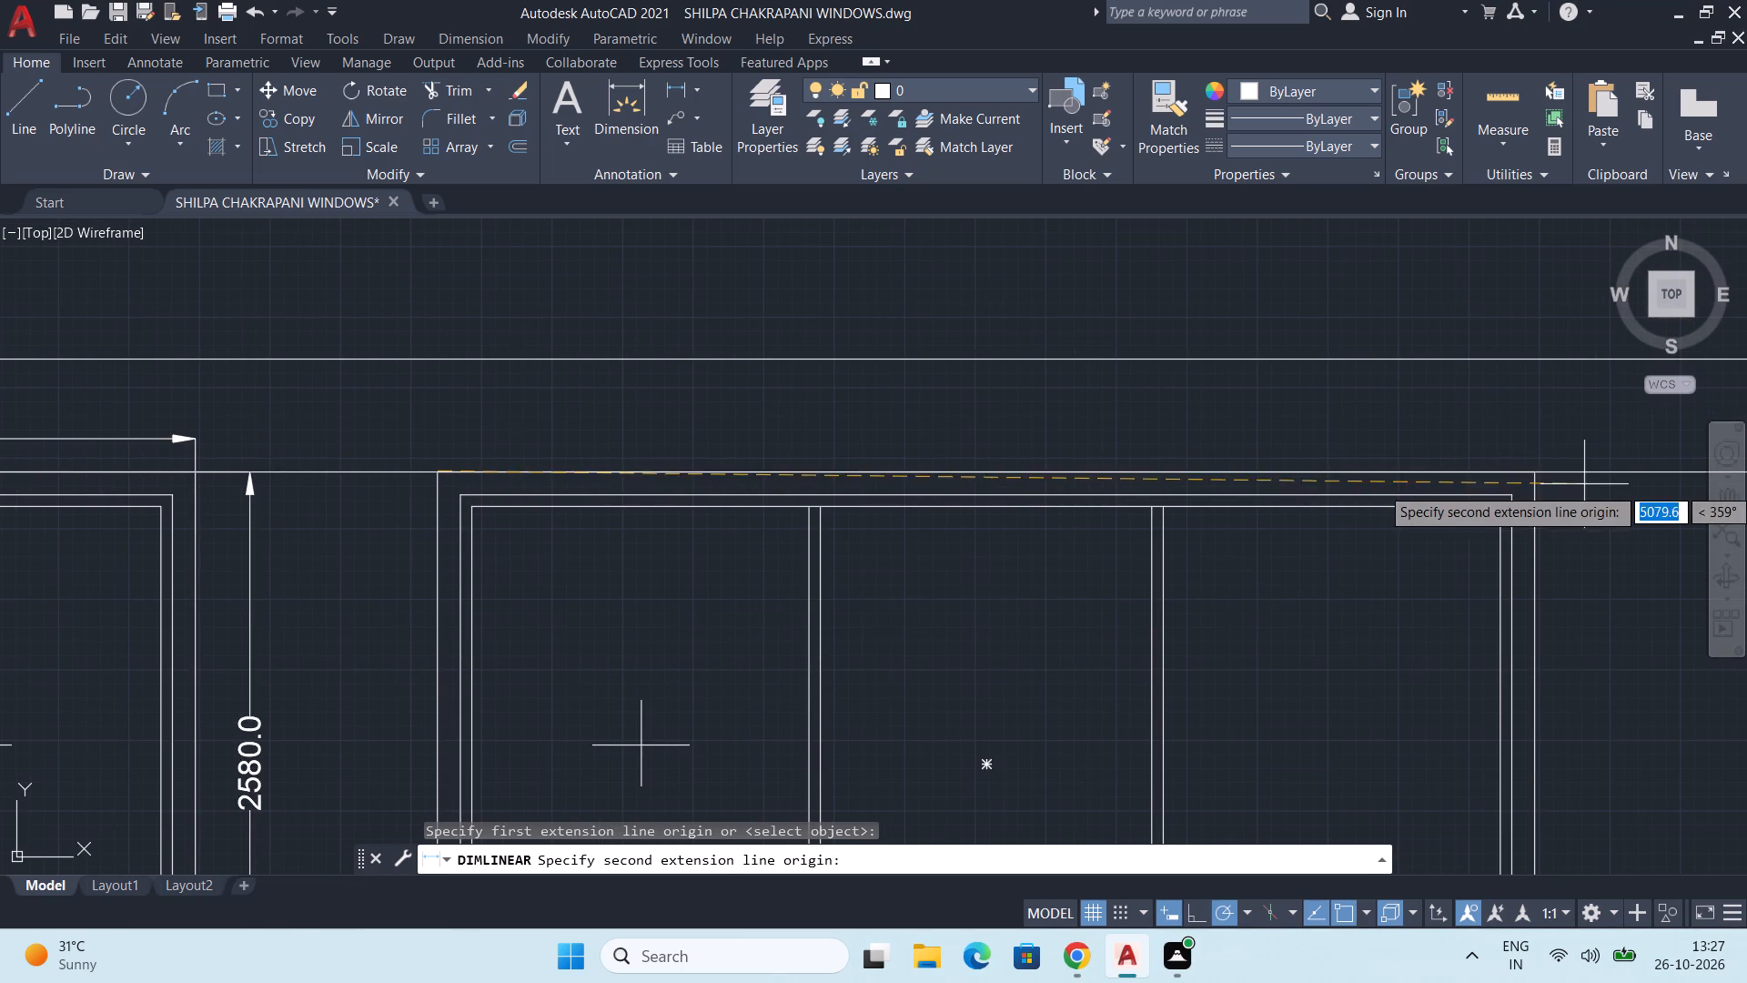
left_click(1530, 468)
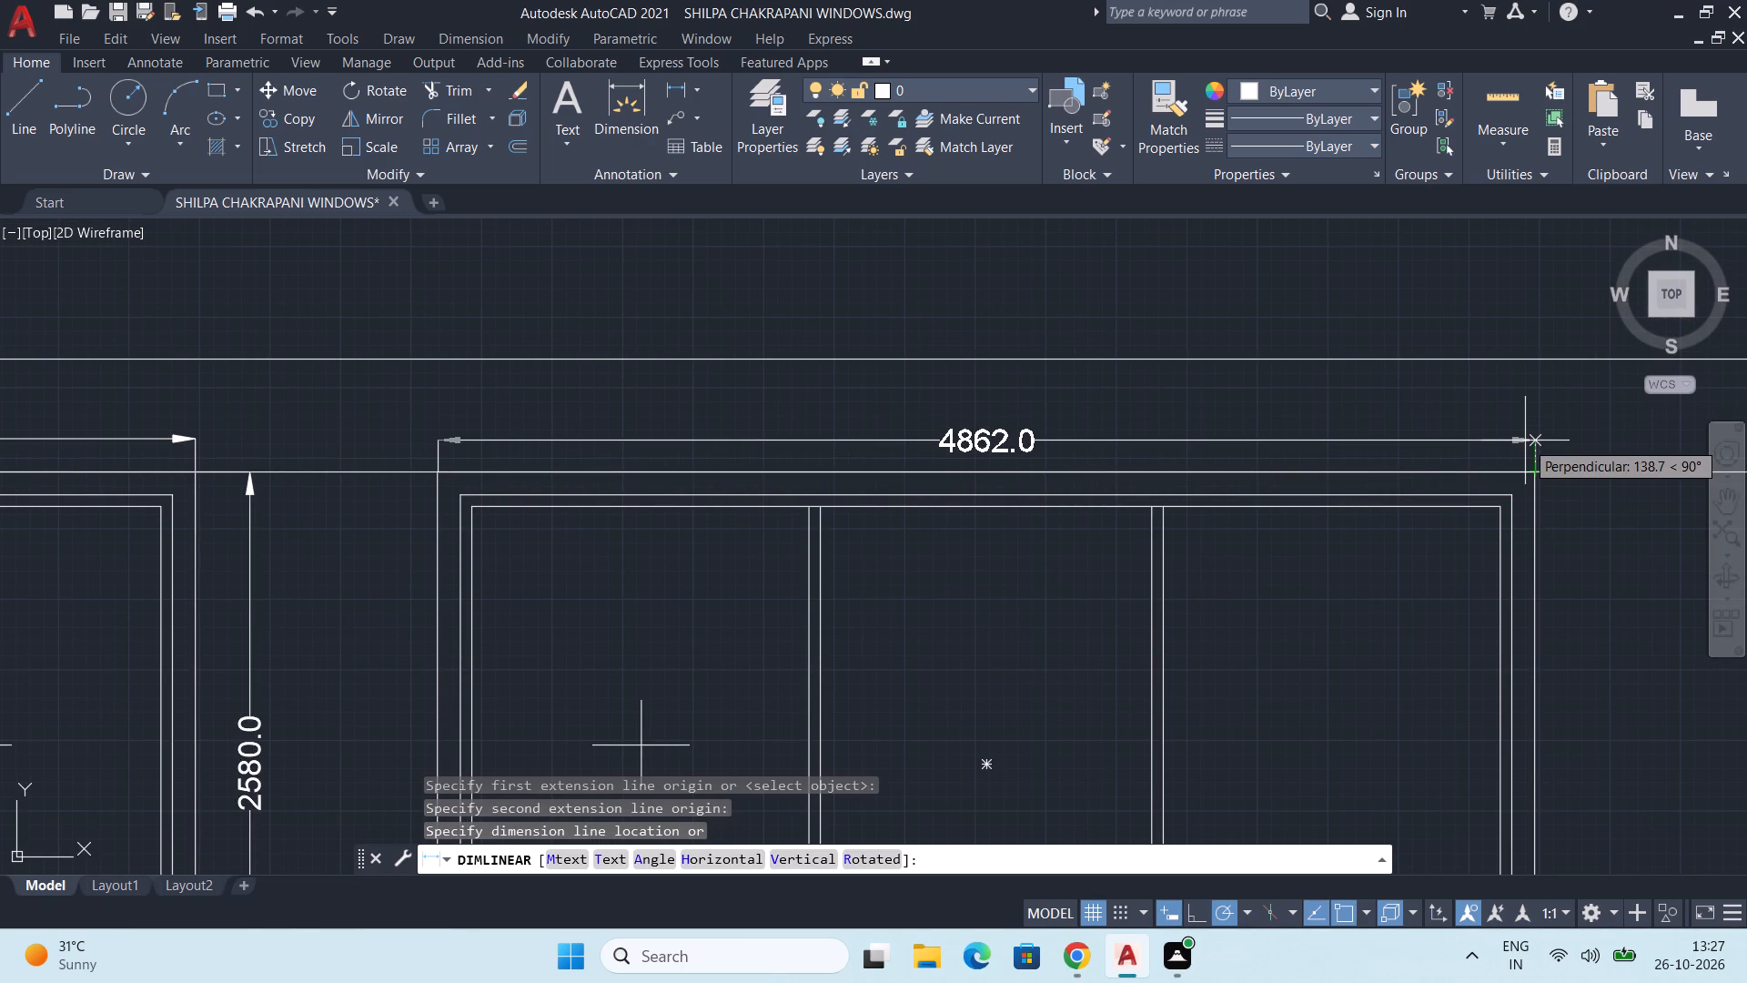
left_click(1525, 435)
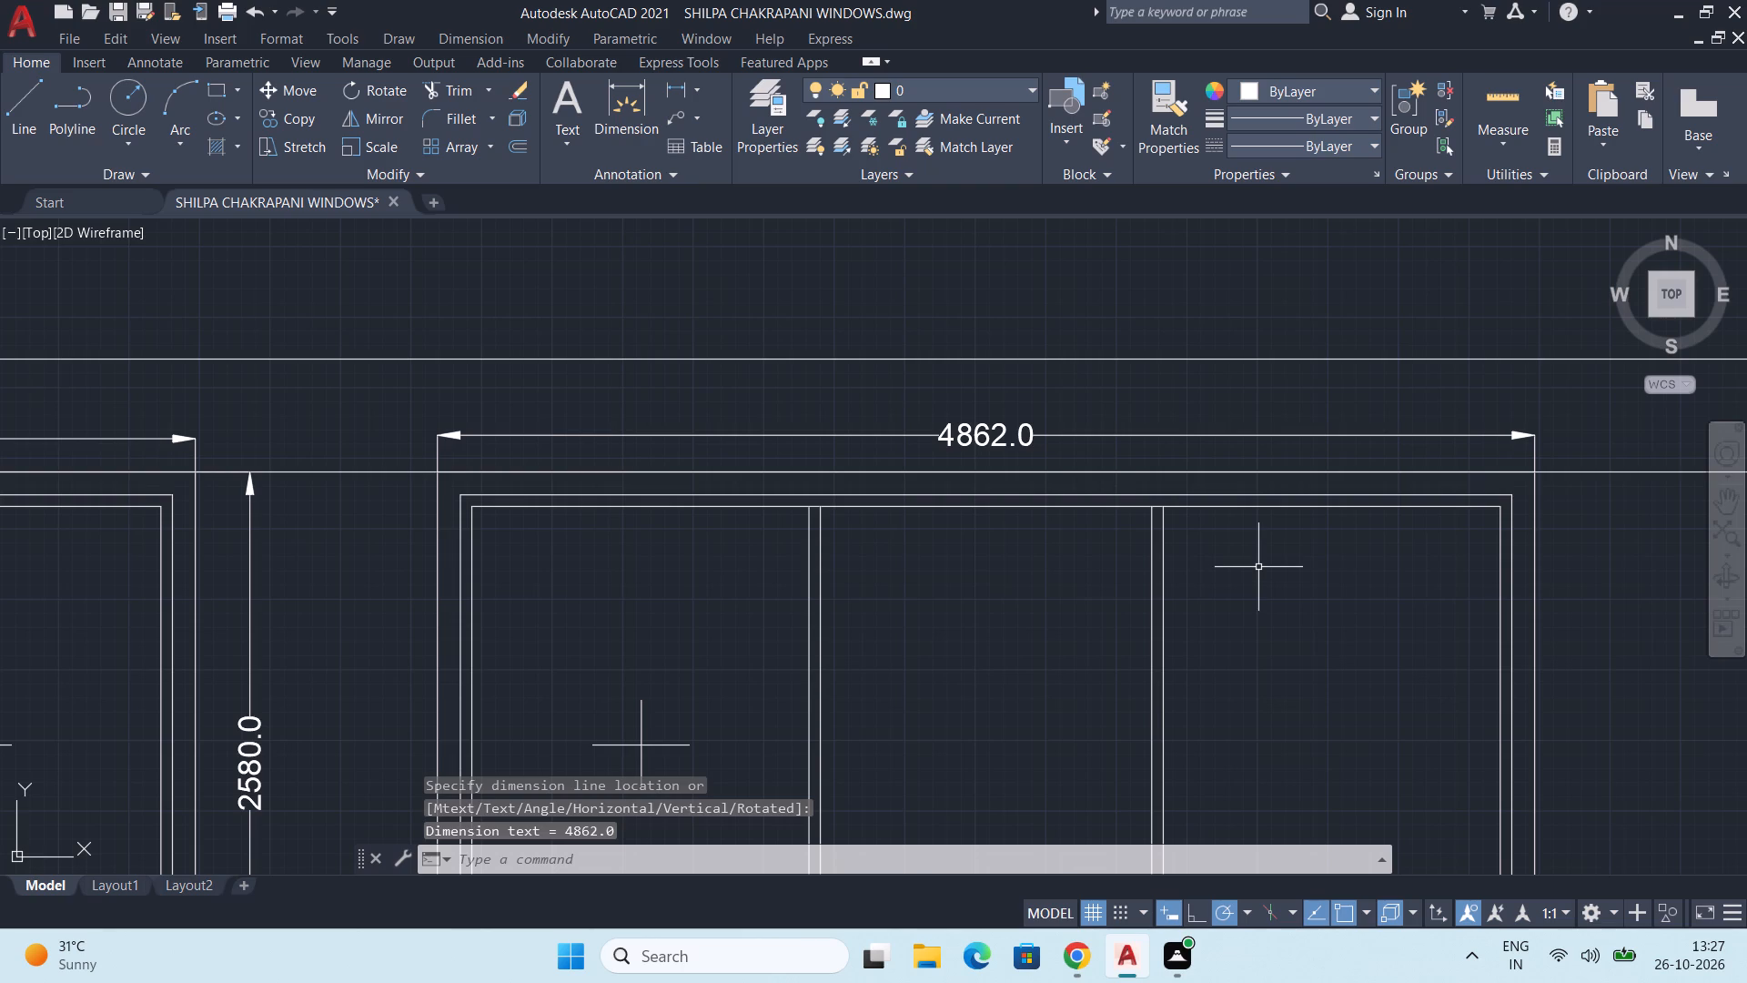
Add a linear dimension for the 4862-wide three-pane window's overall height, placed about 170 outside its right edge.
scroll(1203, 583, "down", 1)
middle_click_drag(1179, 545, 1065, 433)
key("space")
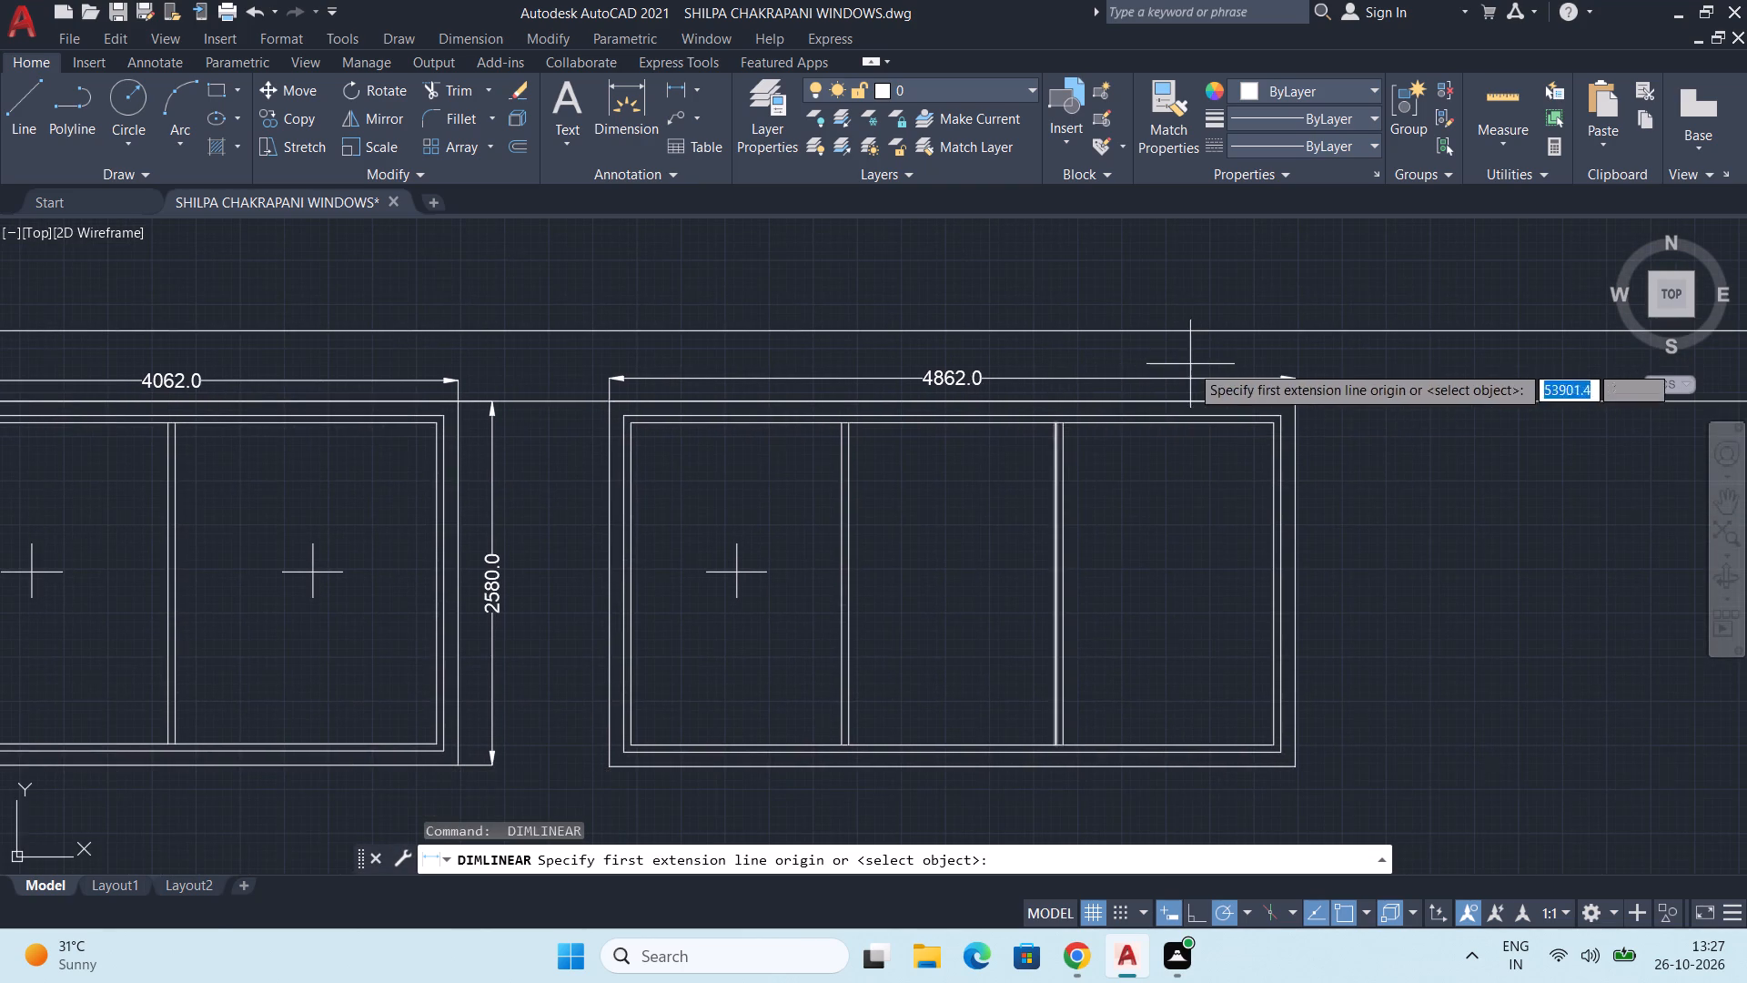
scroll(1209, 411, "up", 1)
left_click(1341, 396)
scroll(1329, 571, "down", 1)
middle_click_drag(1330, 644, 1231, 450)
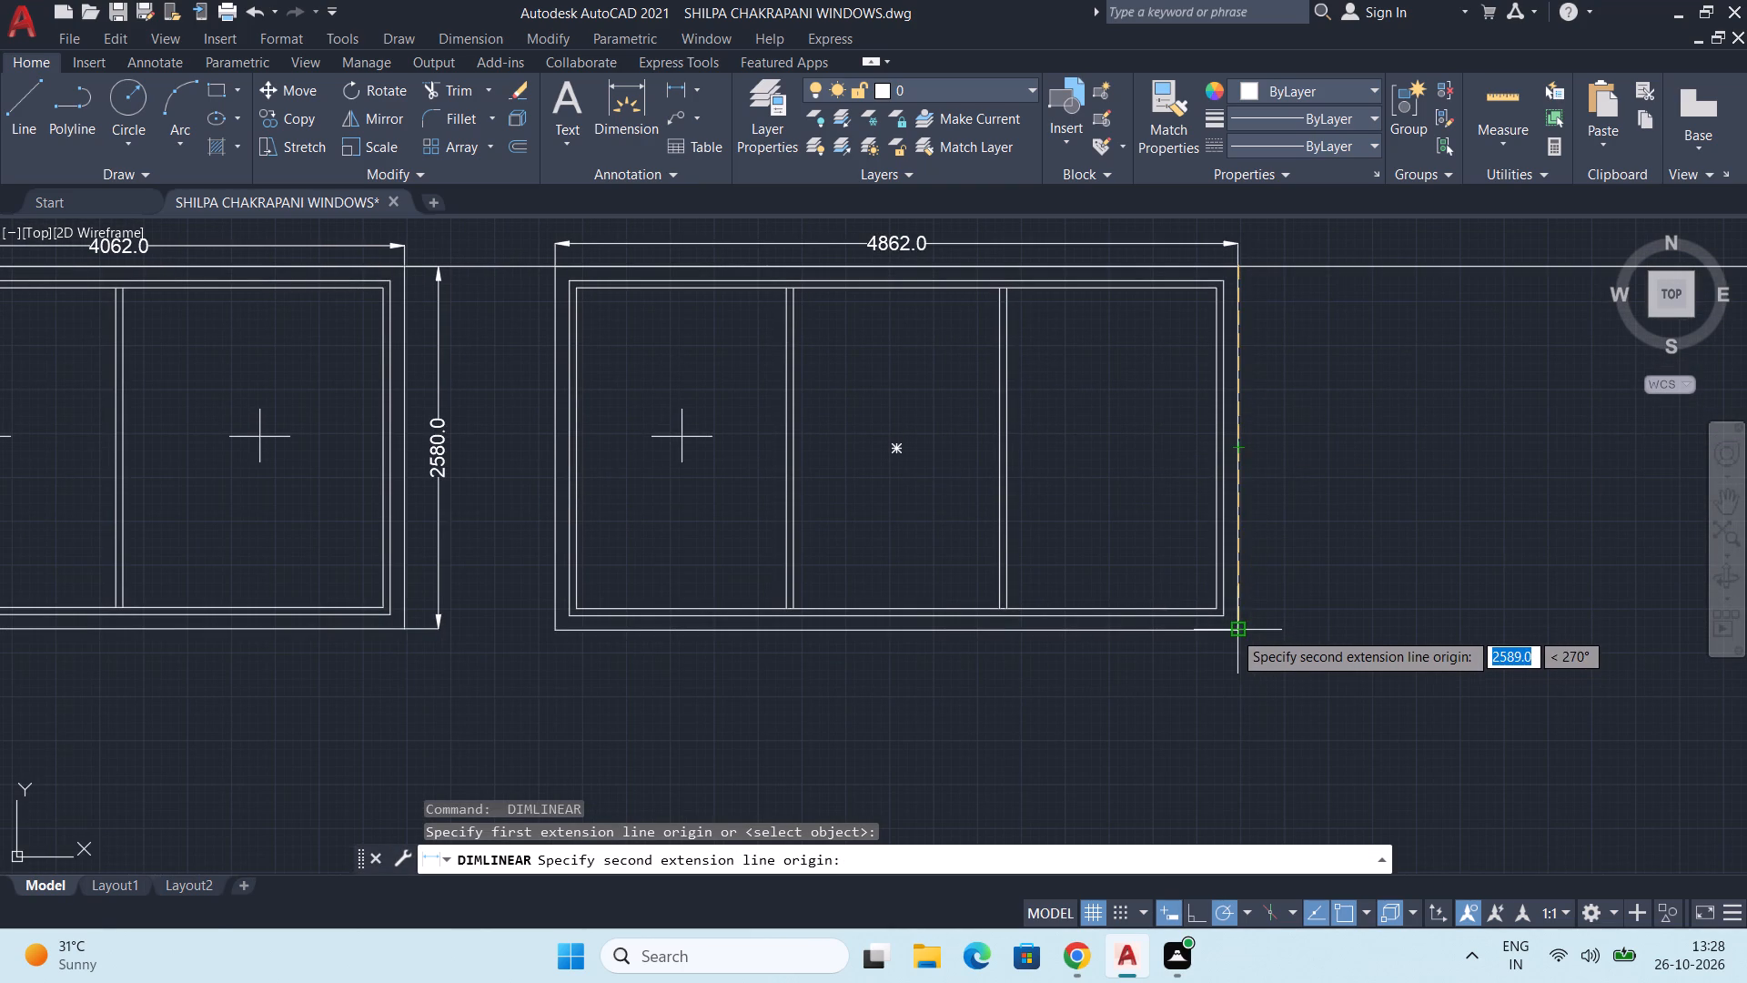
left_click(1233, 630)
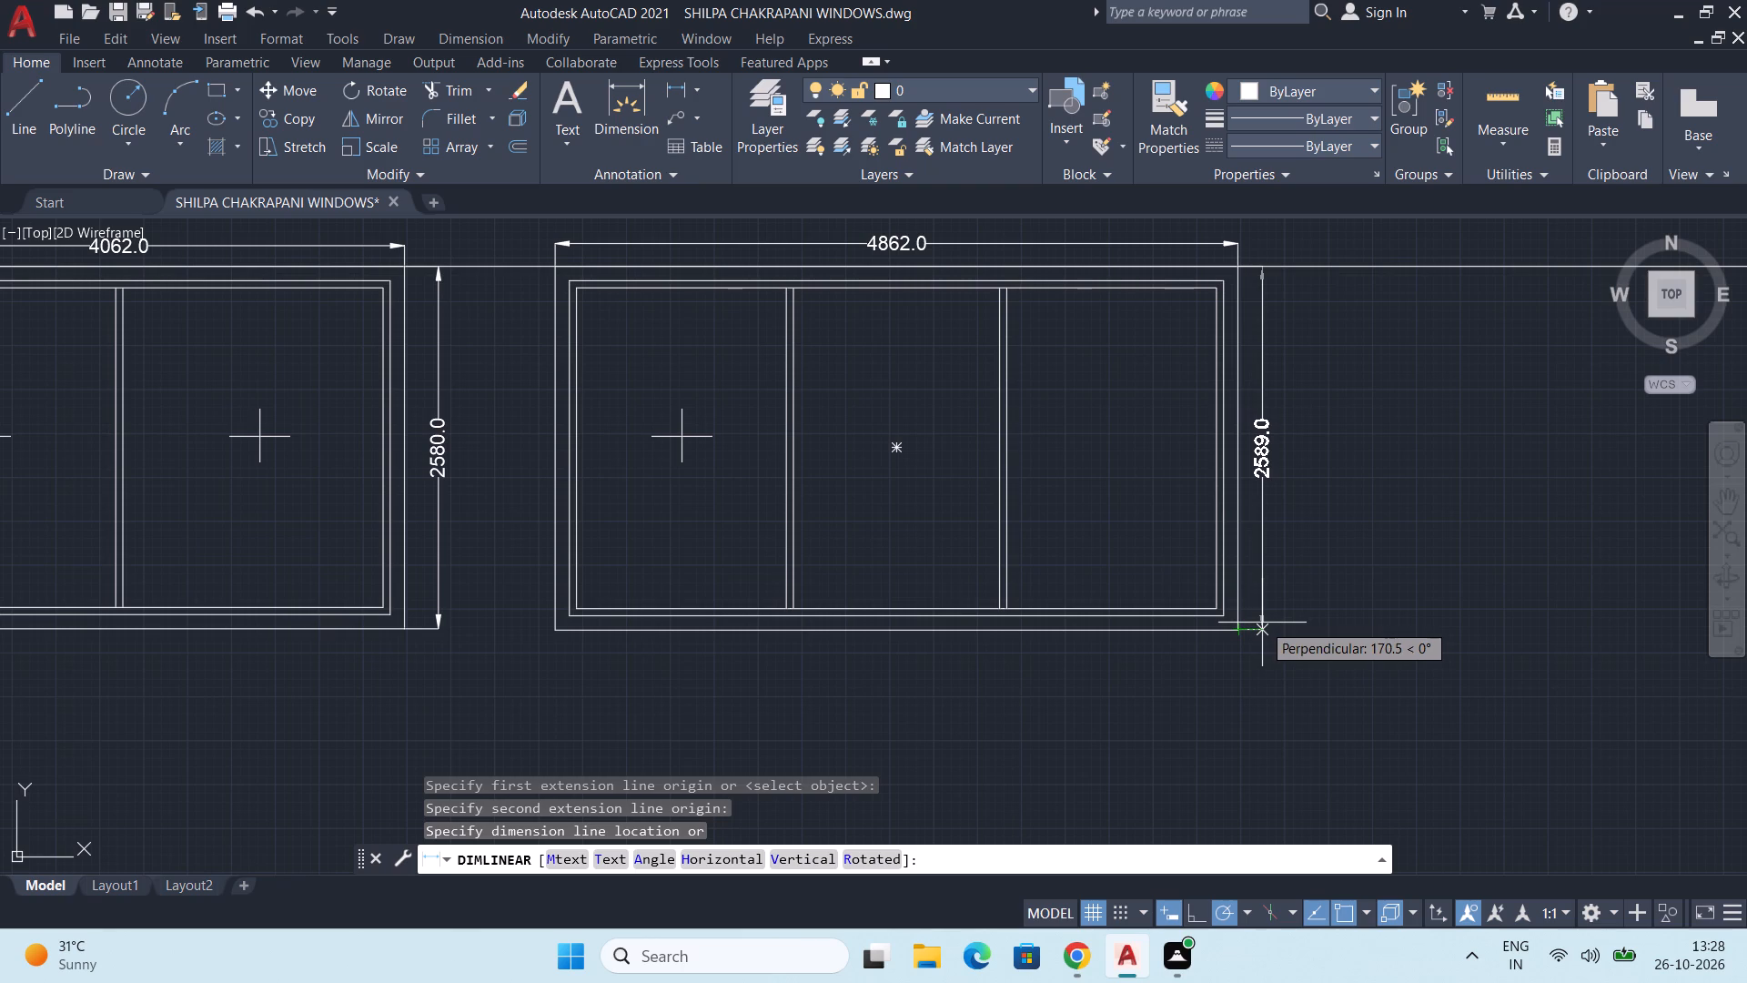
left_click(1262, 623)
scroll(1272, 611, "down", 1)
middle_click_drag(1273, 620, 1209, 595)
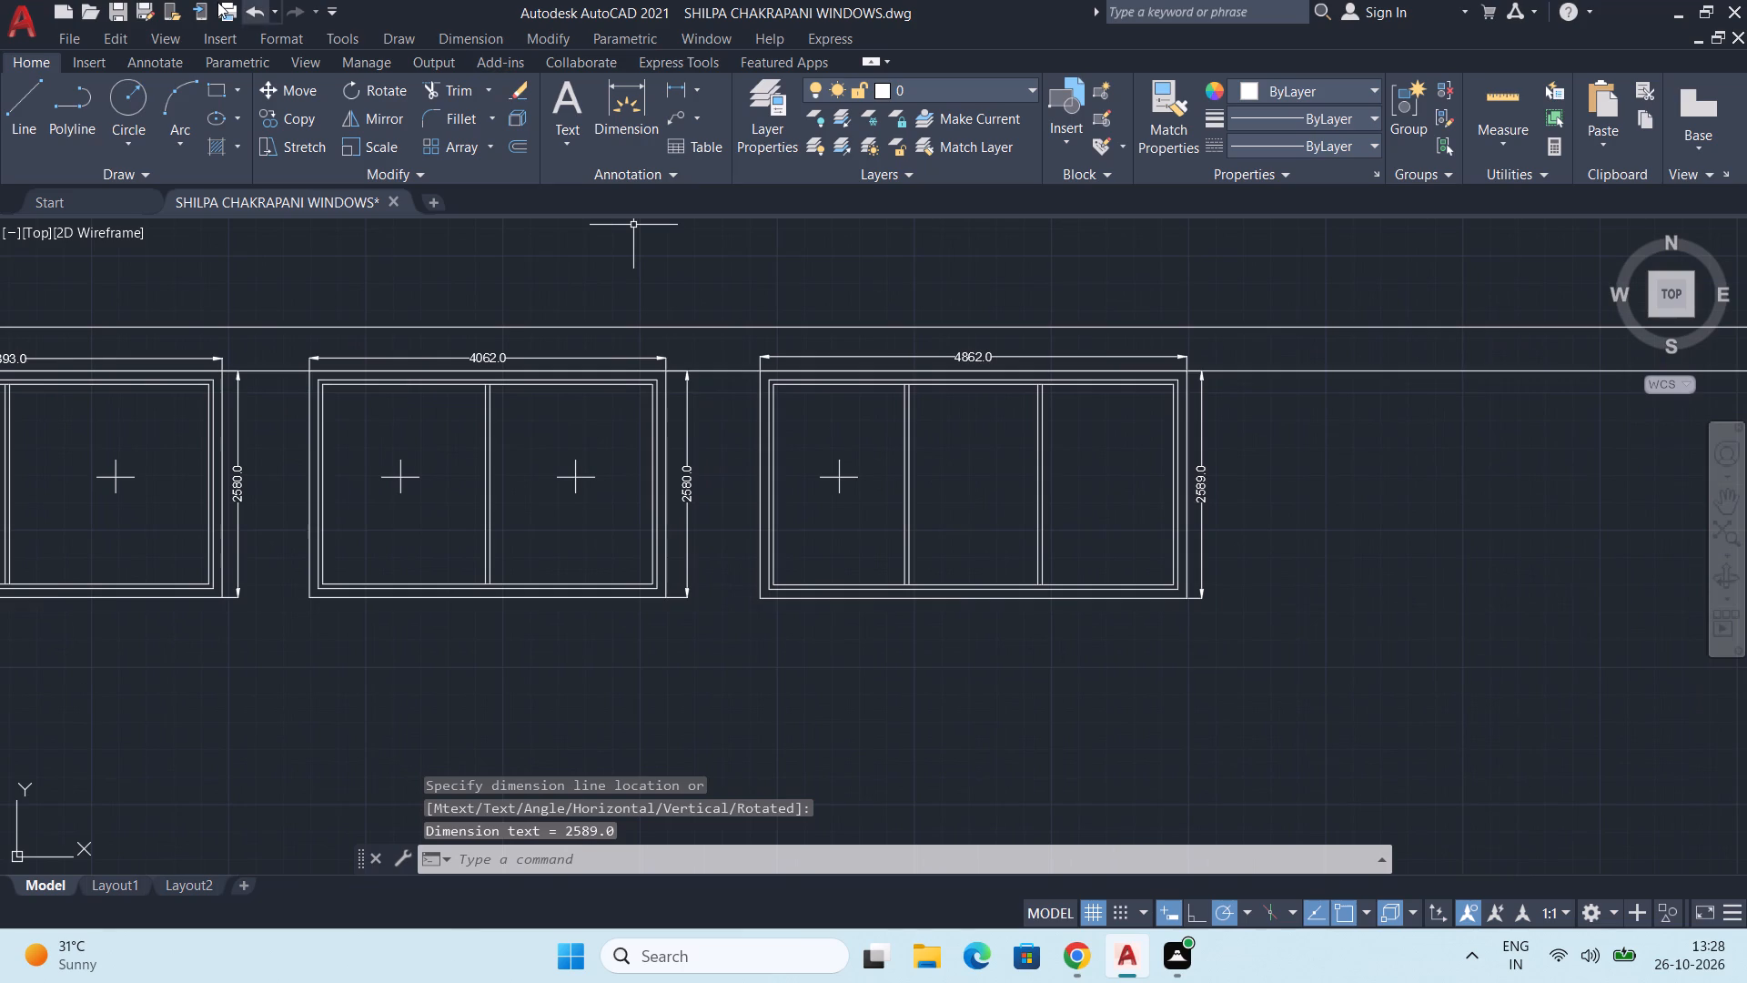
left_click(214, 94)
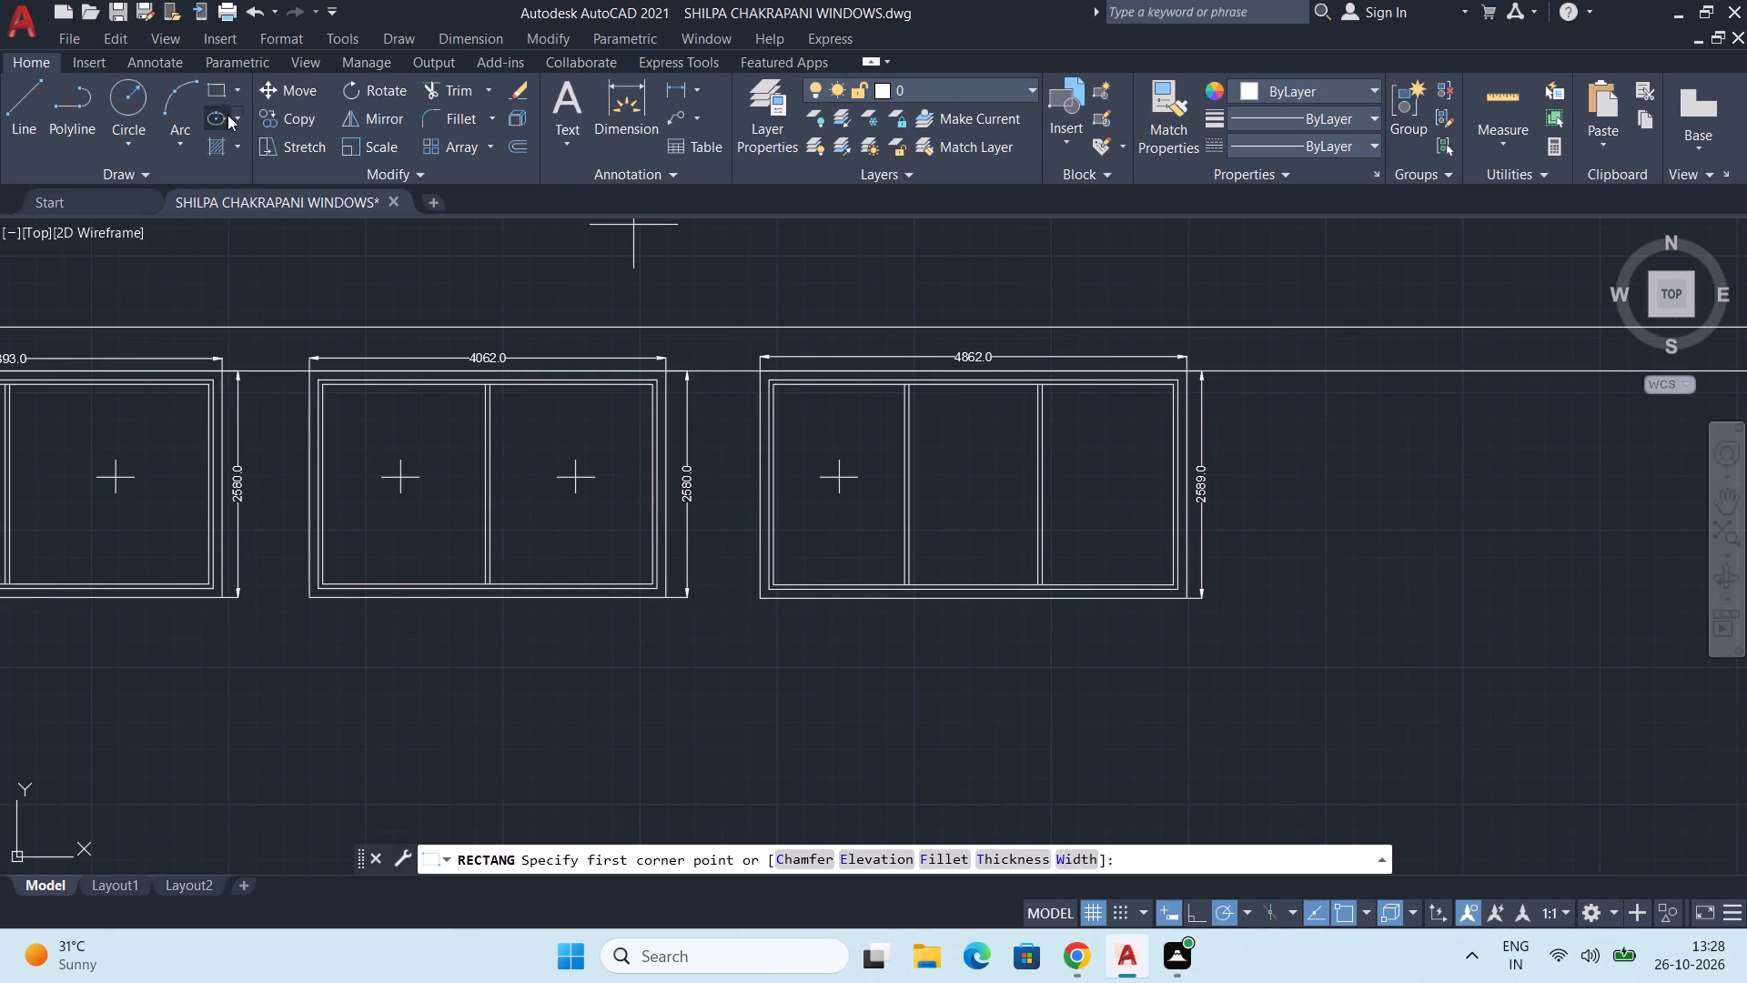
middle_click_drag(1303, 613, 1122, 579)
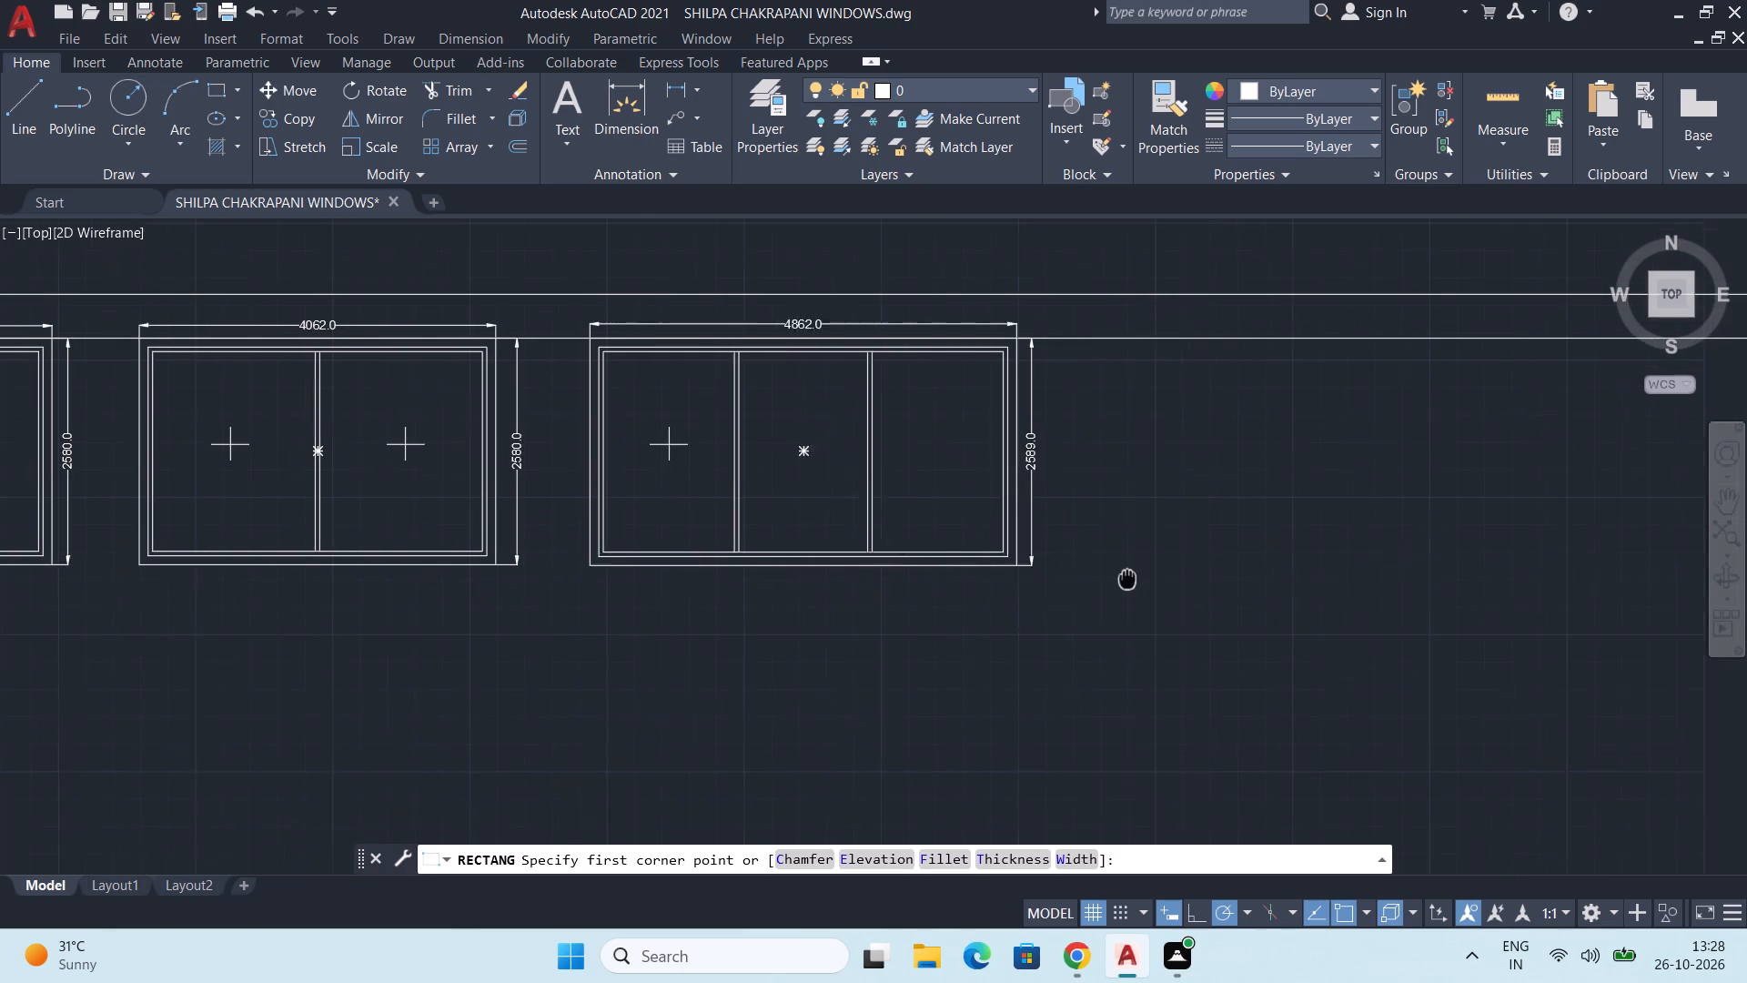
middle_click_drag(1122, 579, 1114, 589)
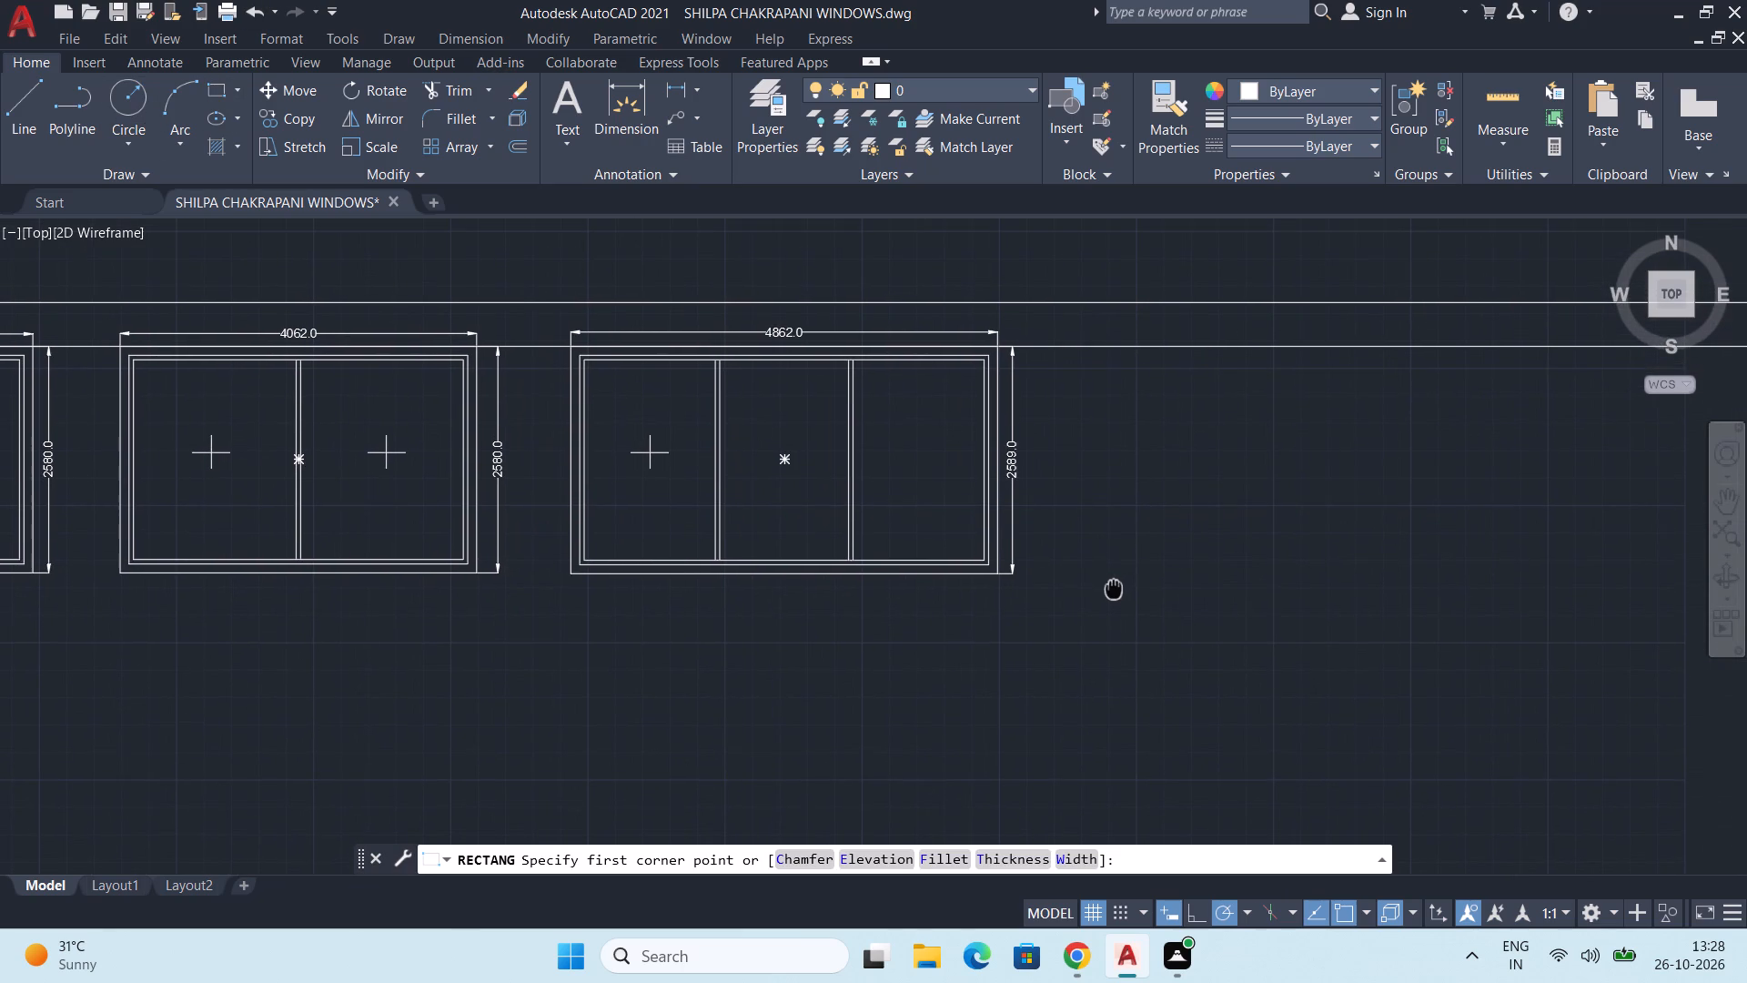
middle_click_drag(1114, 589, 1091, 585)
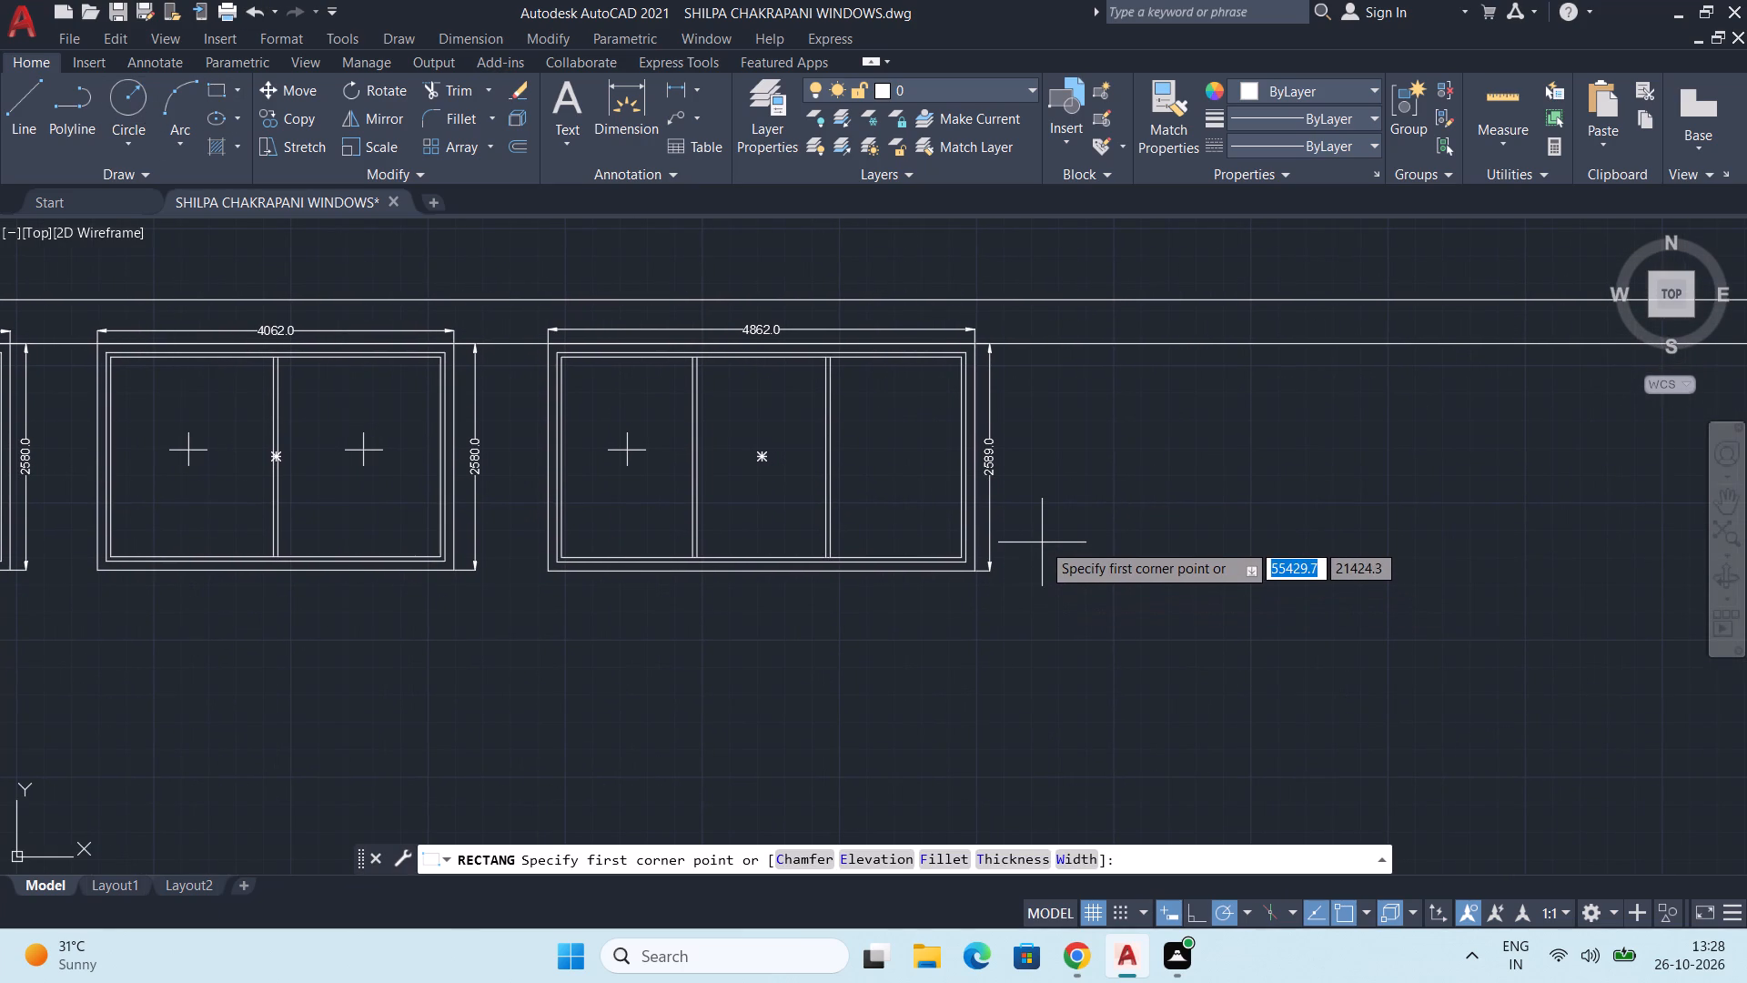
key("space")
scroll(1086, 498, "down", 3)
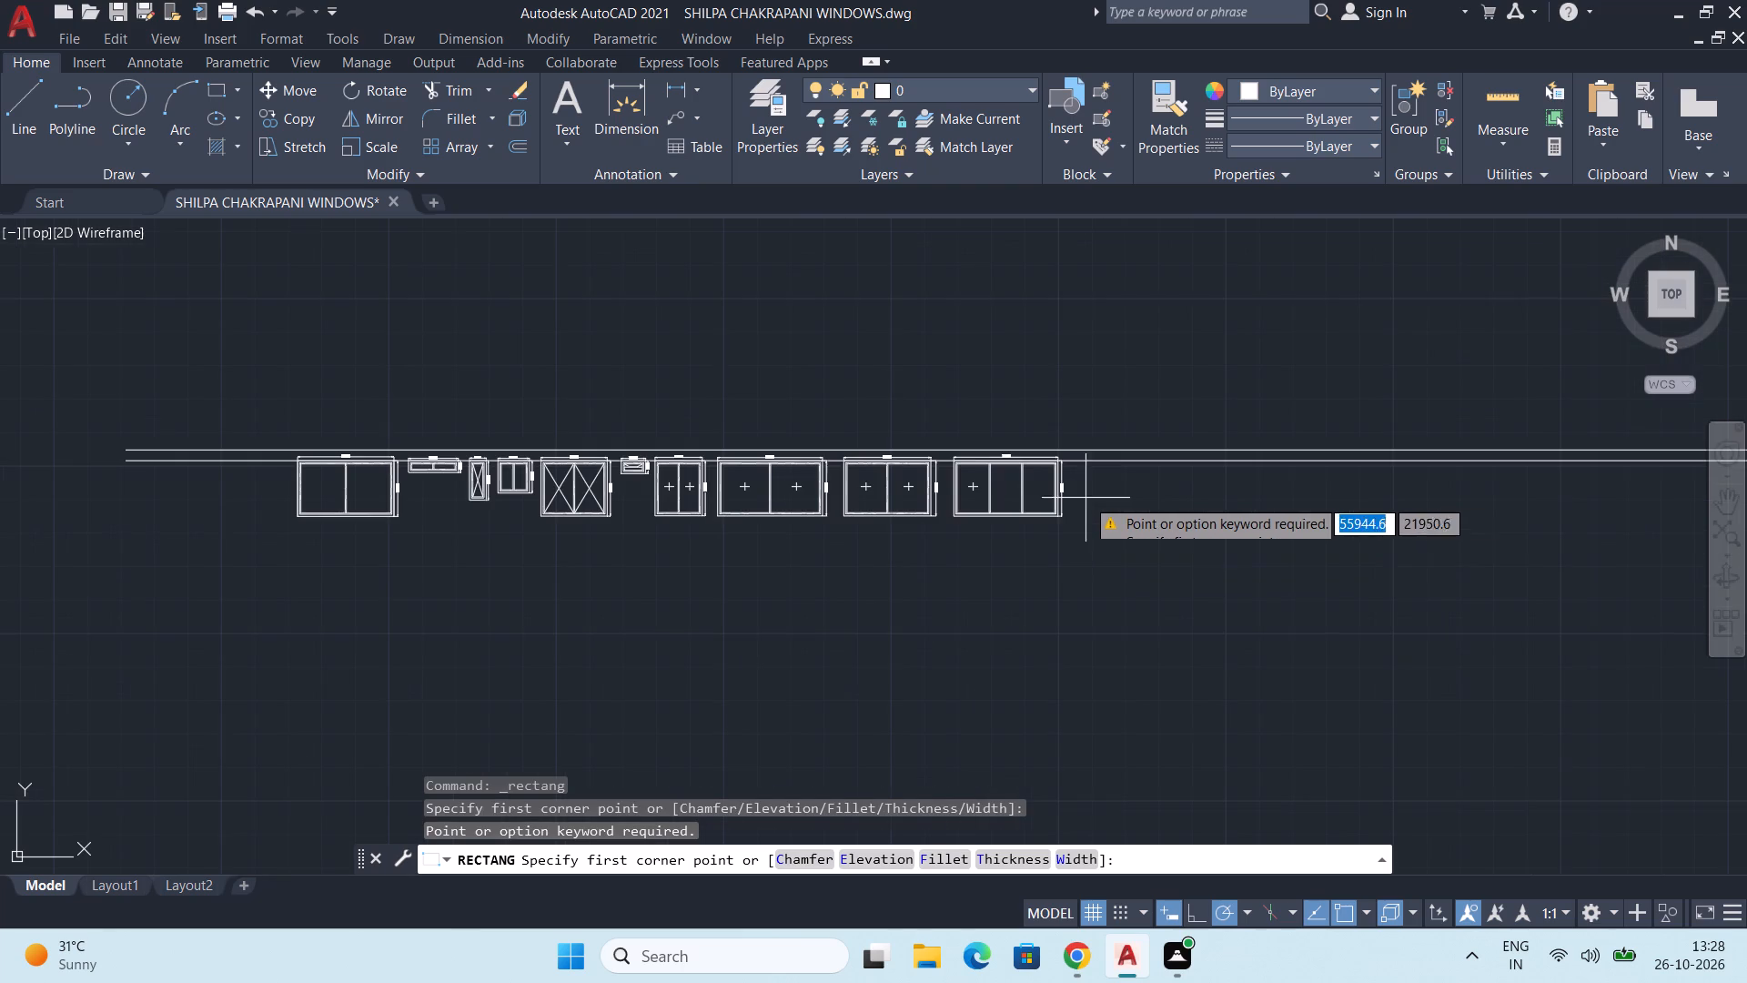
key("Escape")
Shorten the upper long line by moving its left endpoint horizontally inward, closer to the 4498-wide window.
middle_click_drag(1095, 516, 1018, 488)
scroll(991, 474, "up", 1)
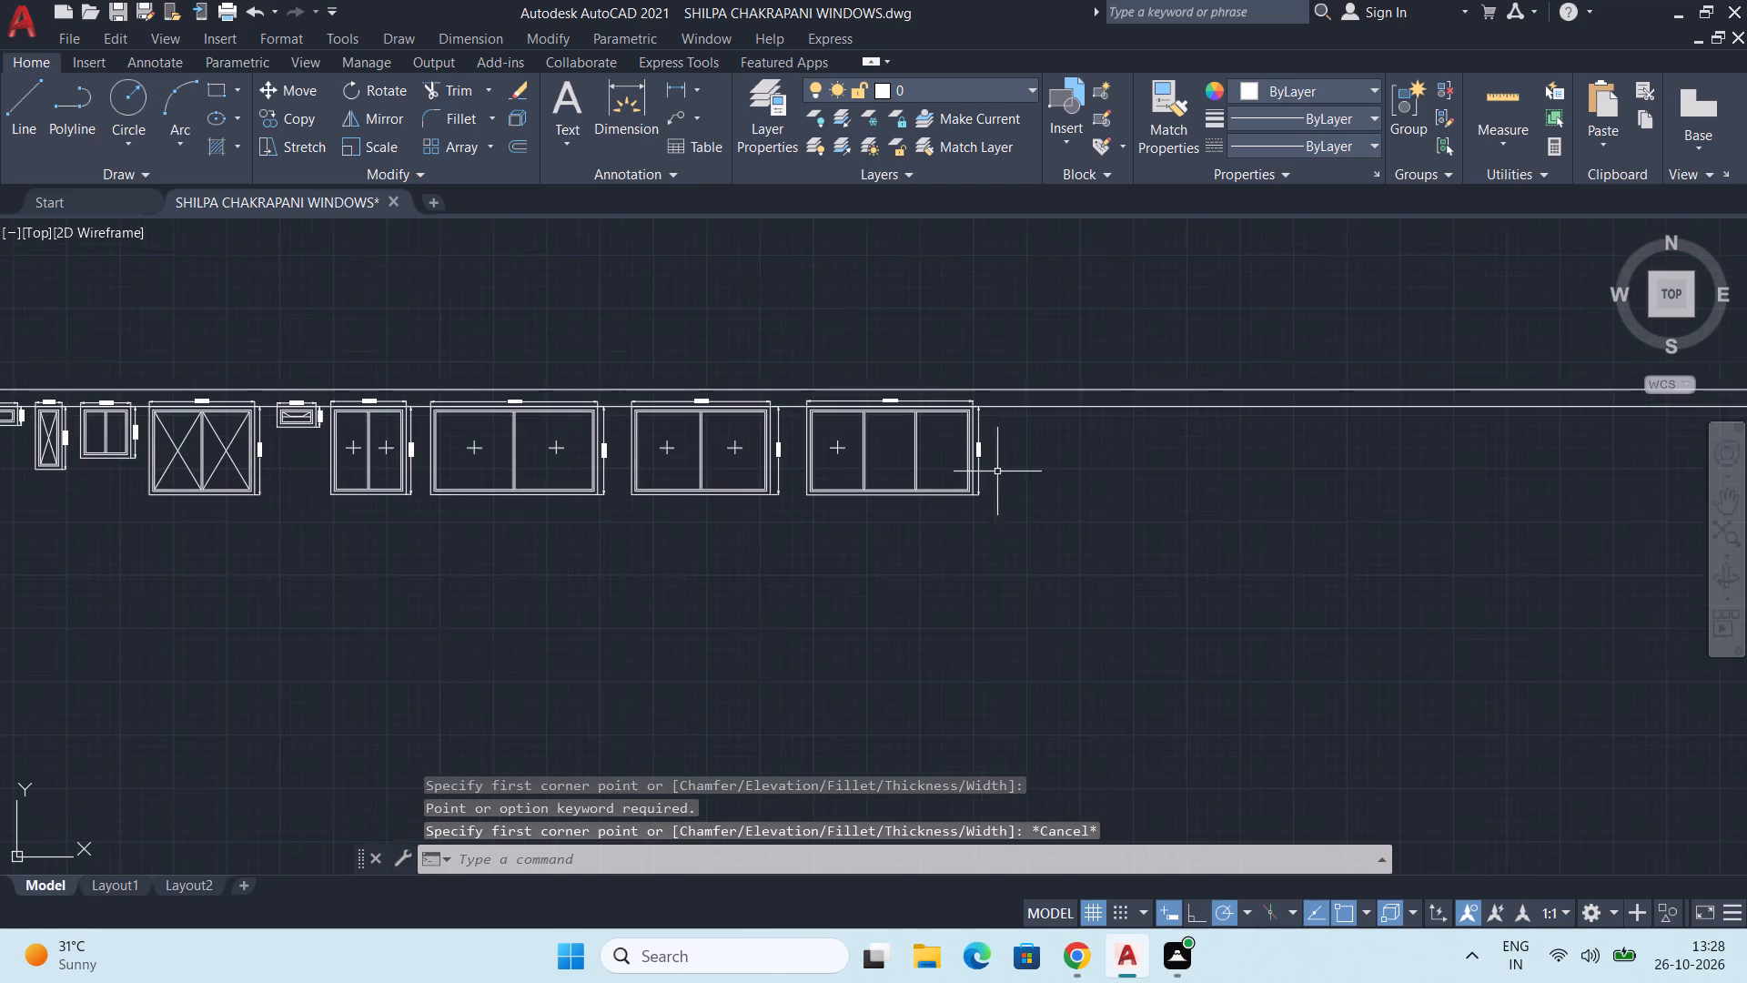
middle_click_drag(1013, 474, 1035, 547)
middle_click_drag(1029, 545, 1126, 559)
middle_click_drag(713, 636, 1002, 560)
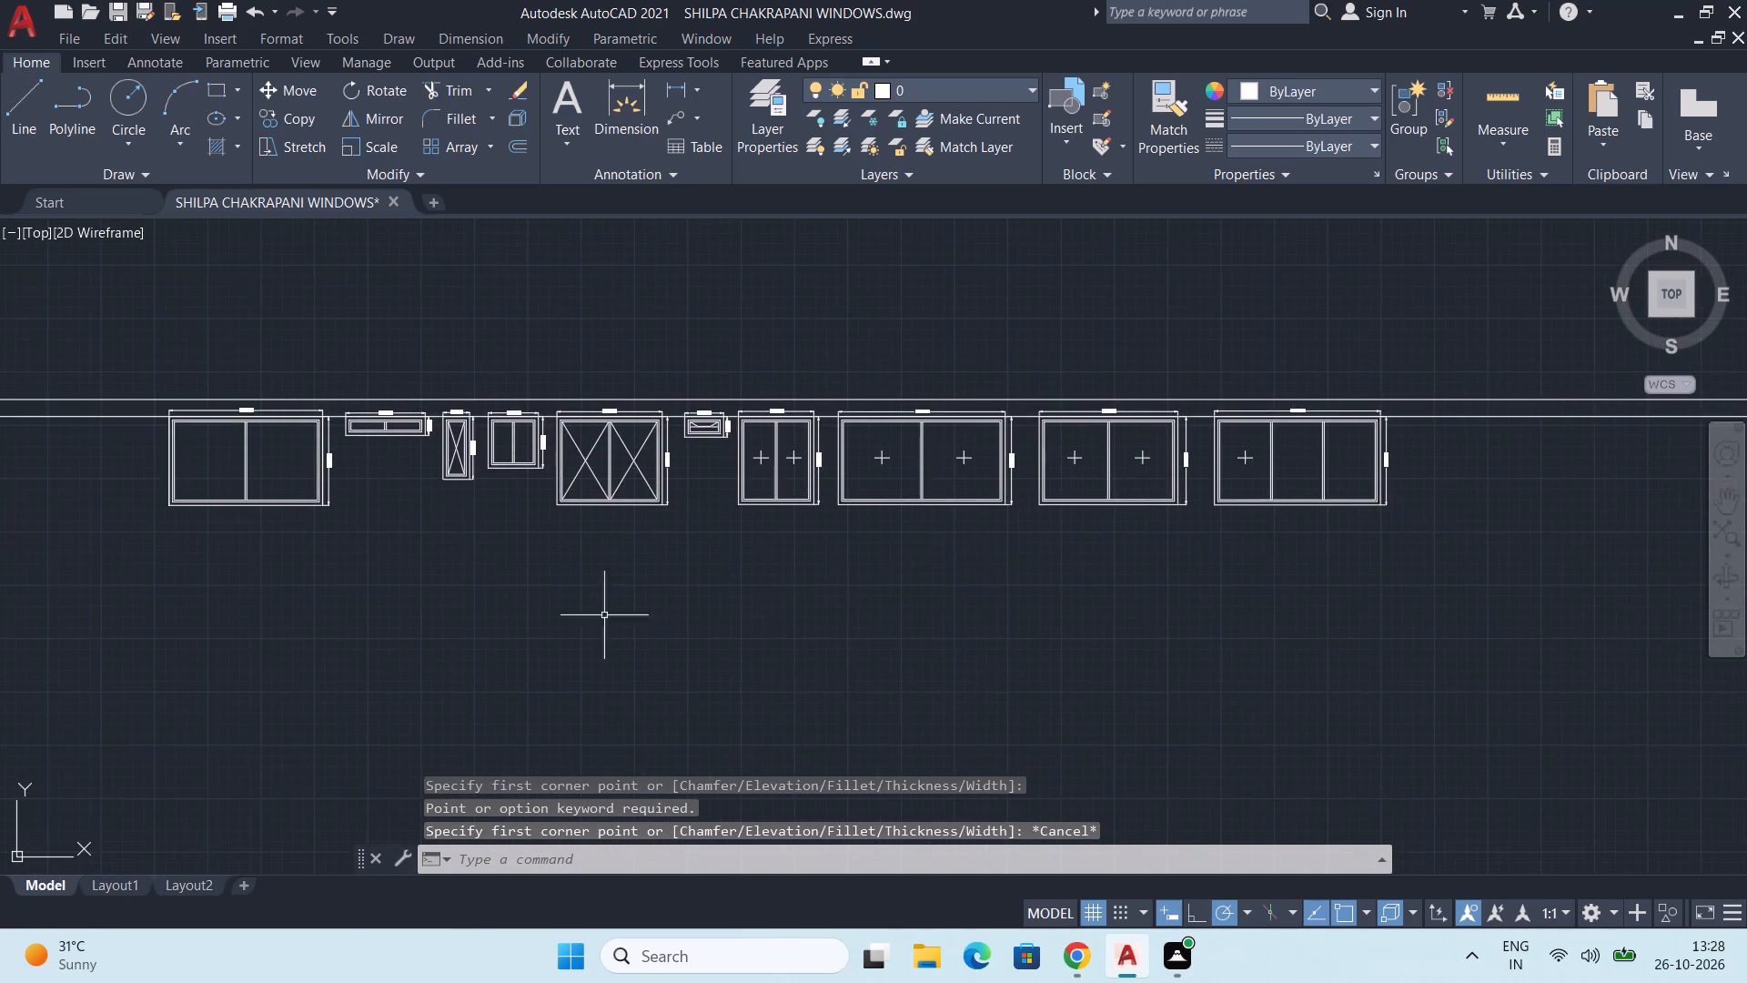
scroll(571, 618, "down", 1)
middle_click_drag(508, 644, 707, 621)
middle_click_drag(500, 600, 592, 584)
scroll(459, 423, "up", 1)
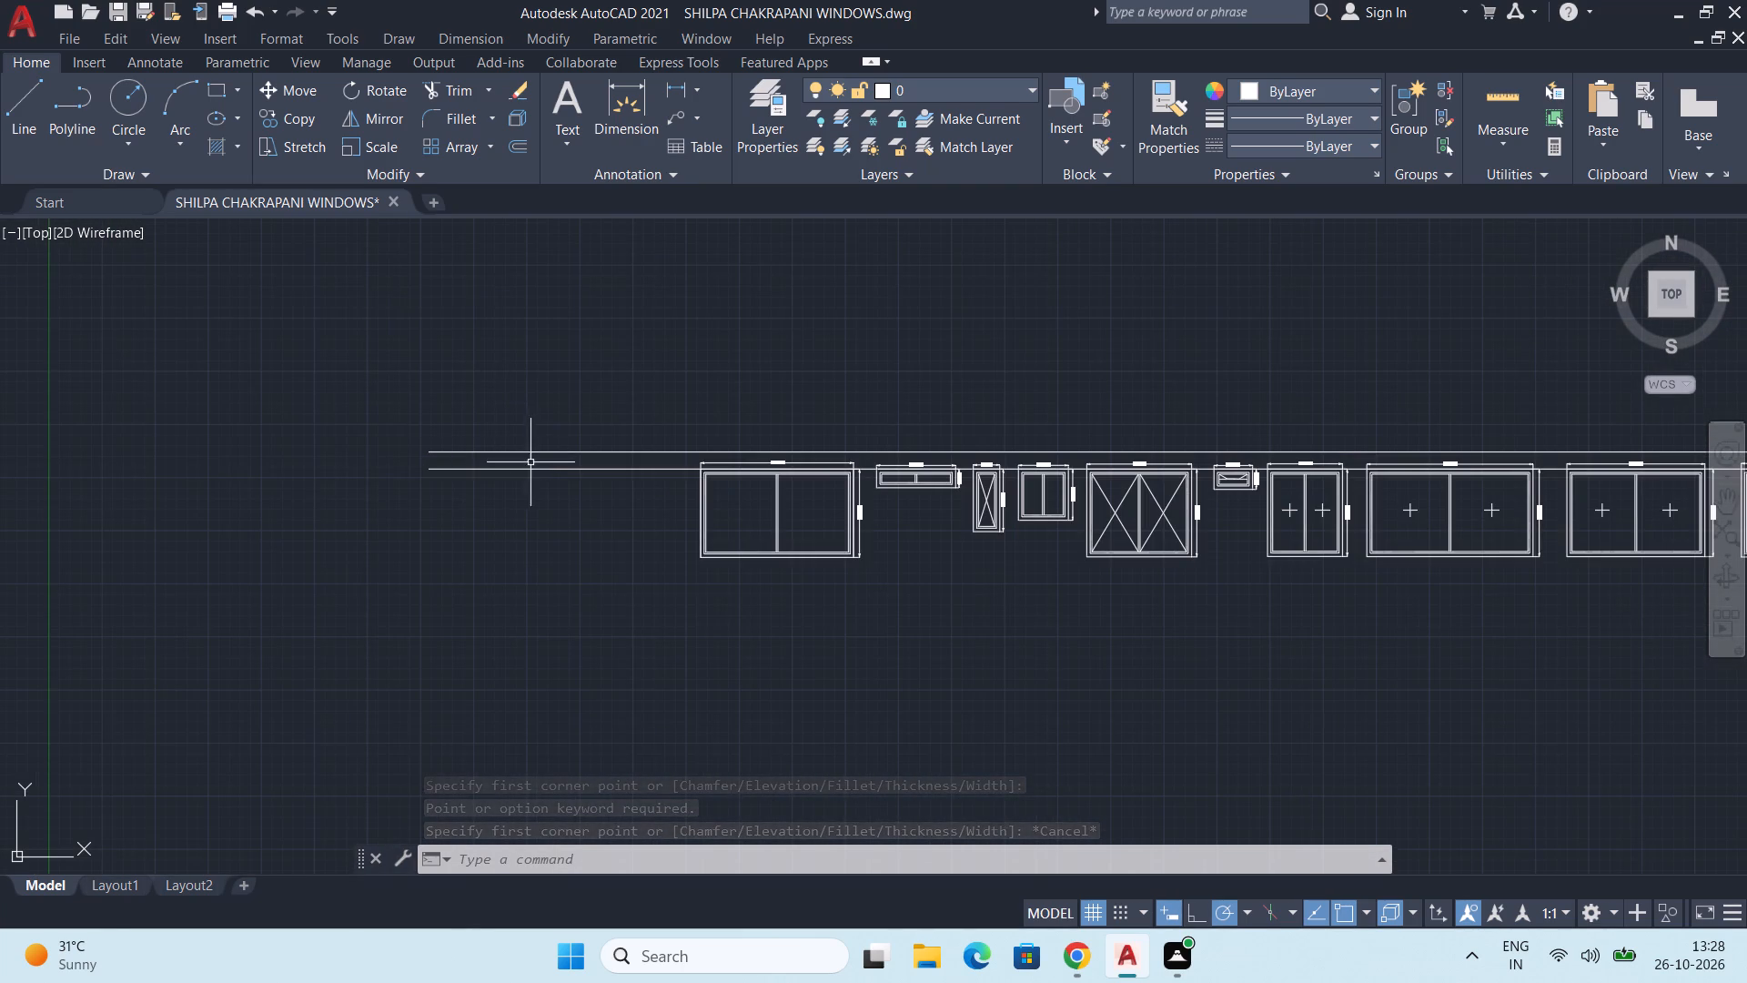
left_click(554, 453)
left_click(423, 447)
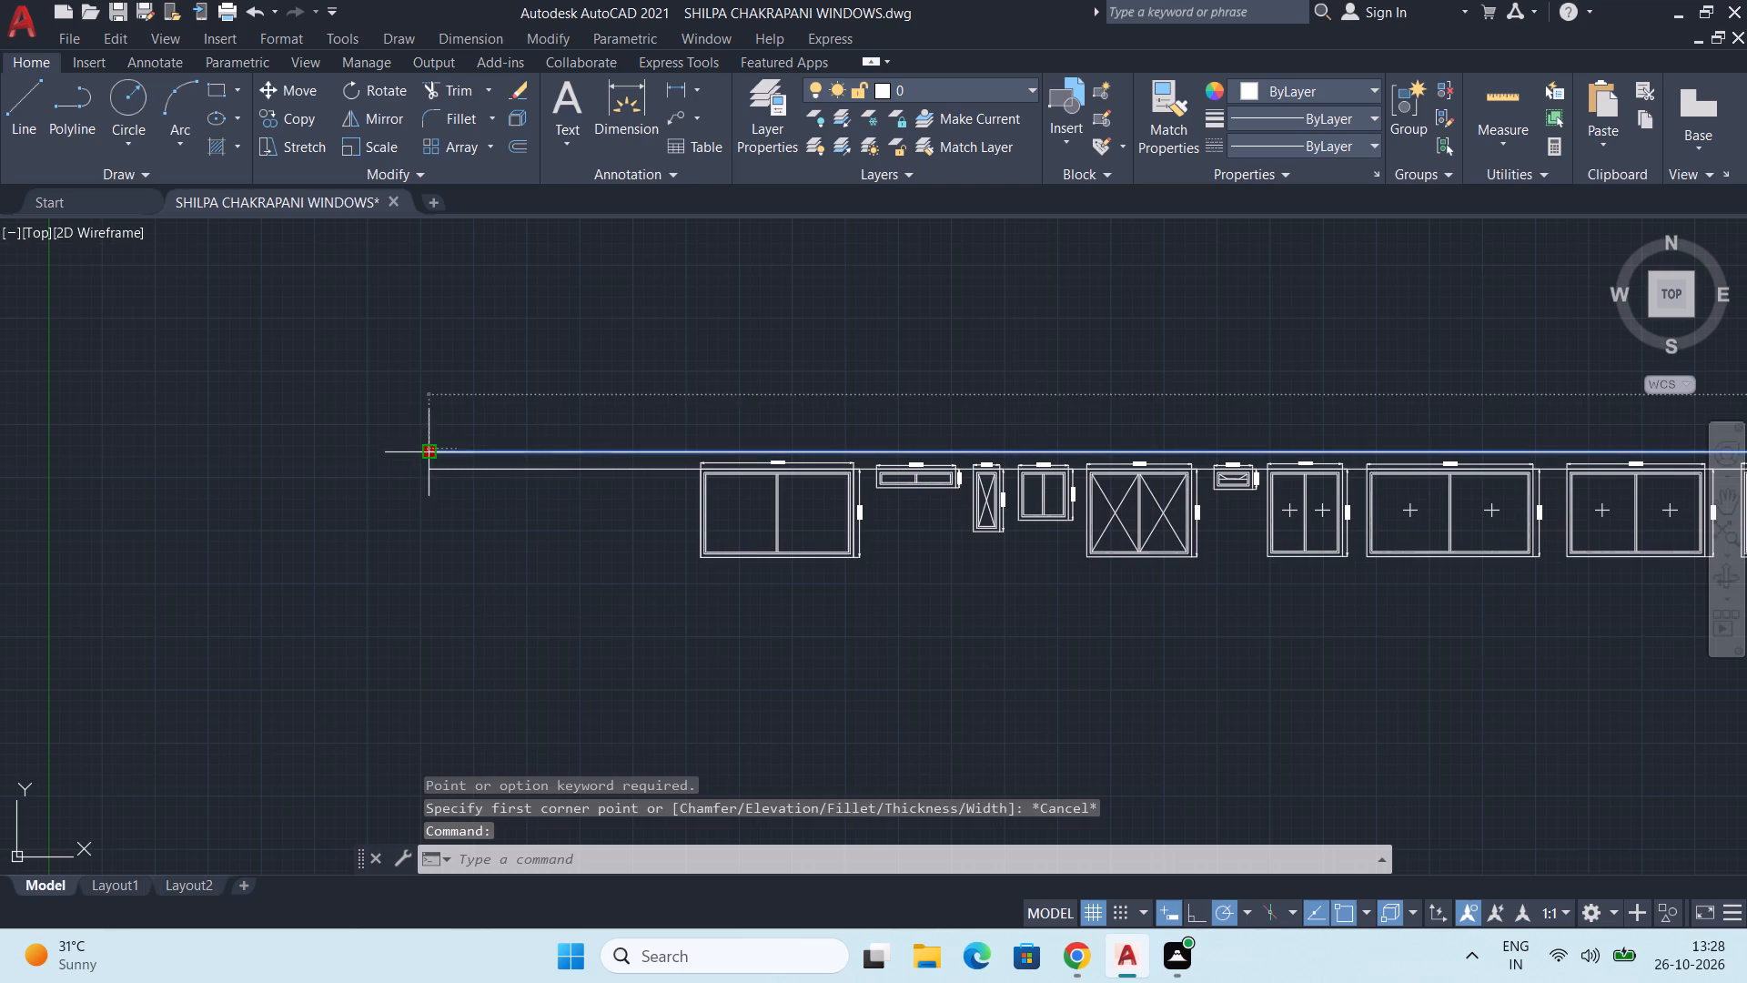
left_click(619, 454)
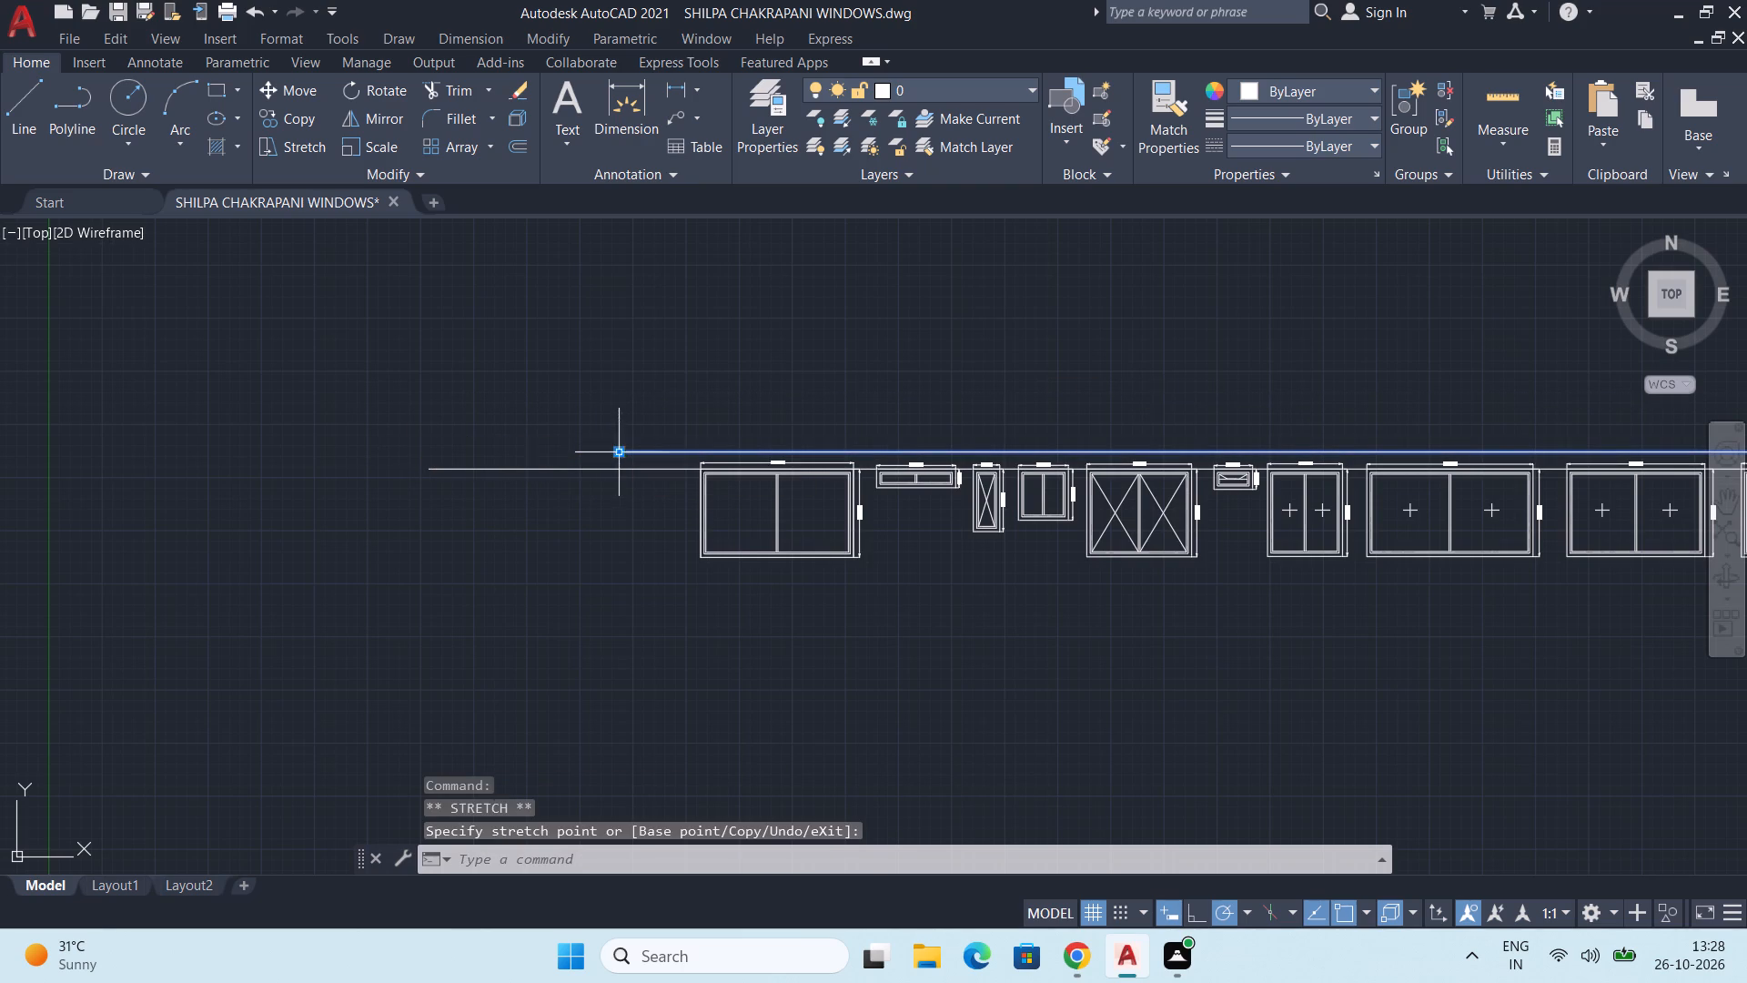
Shorten the lower long line's left end by about 5538, aligning it vertically with the upper line's left end.
left_click(577, 471)
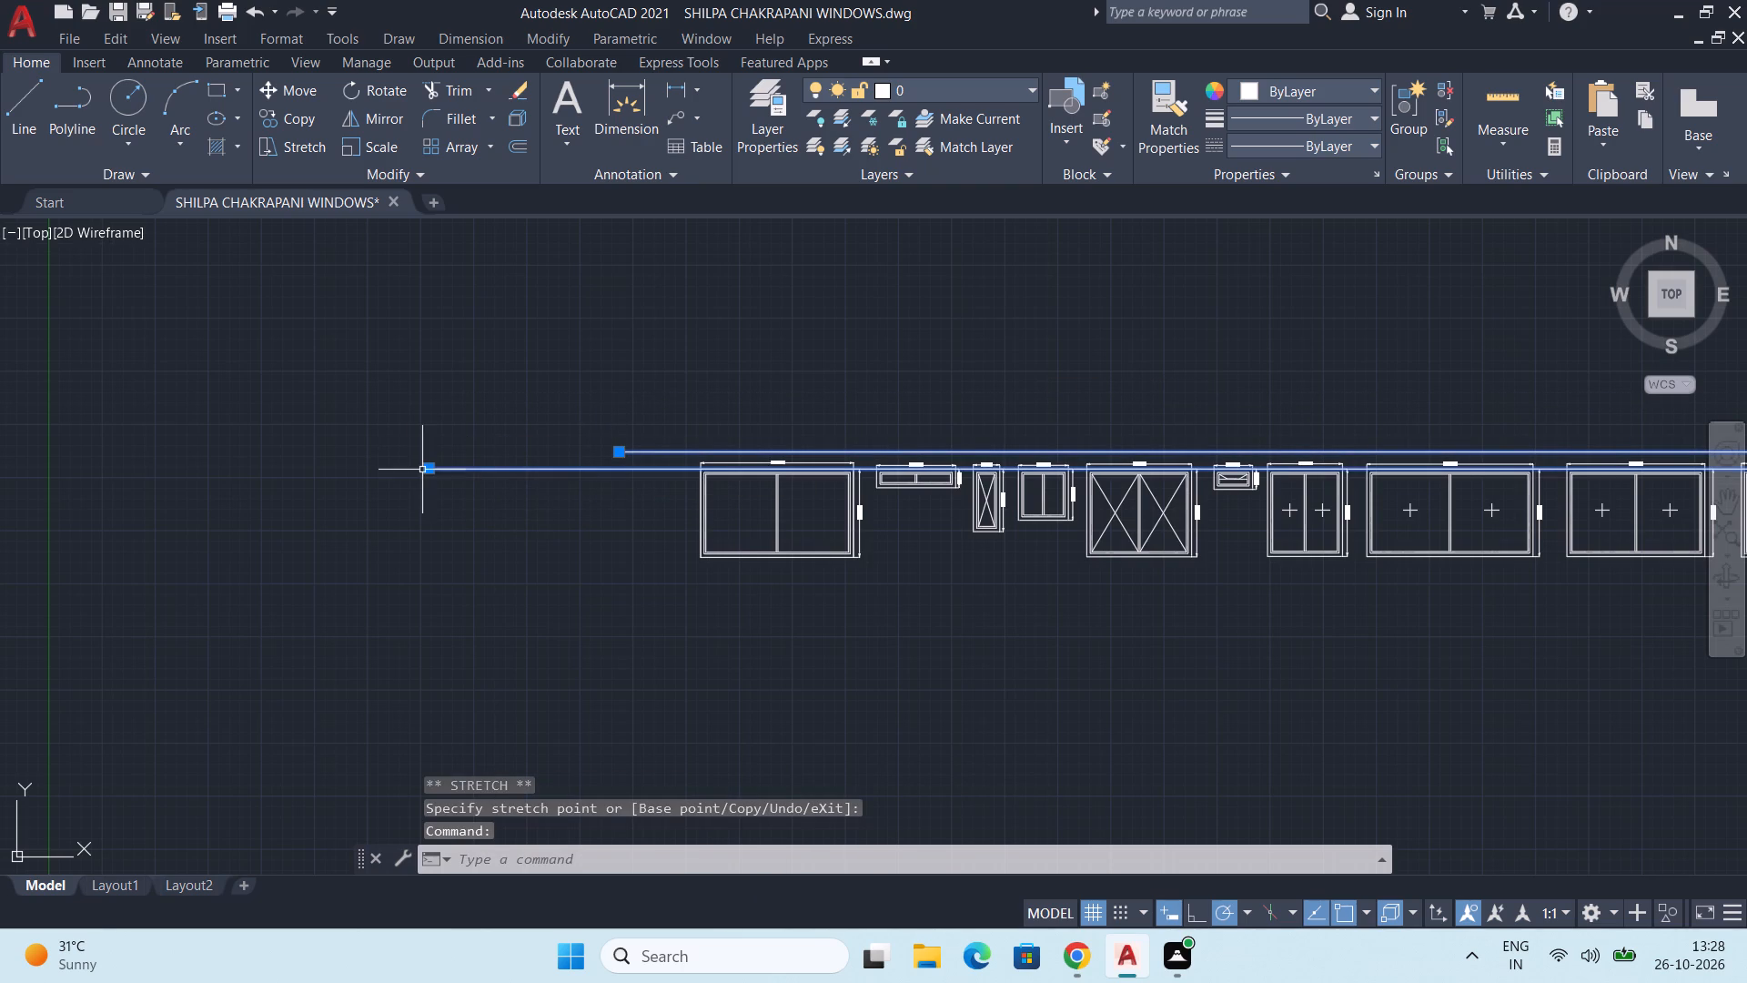
left_click(419, 468)
left_click(427, 472)
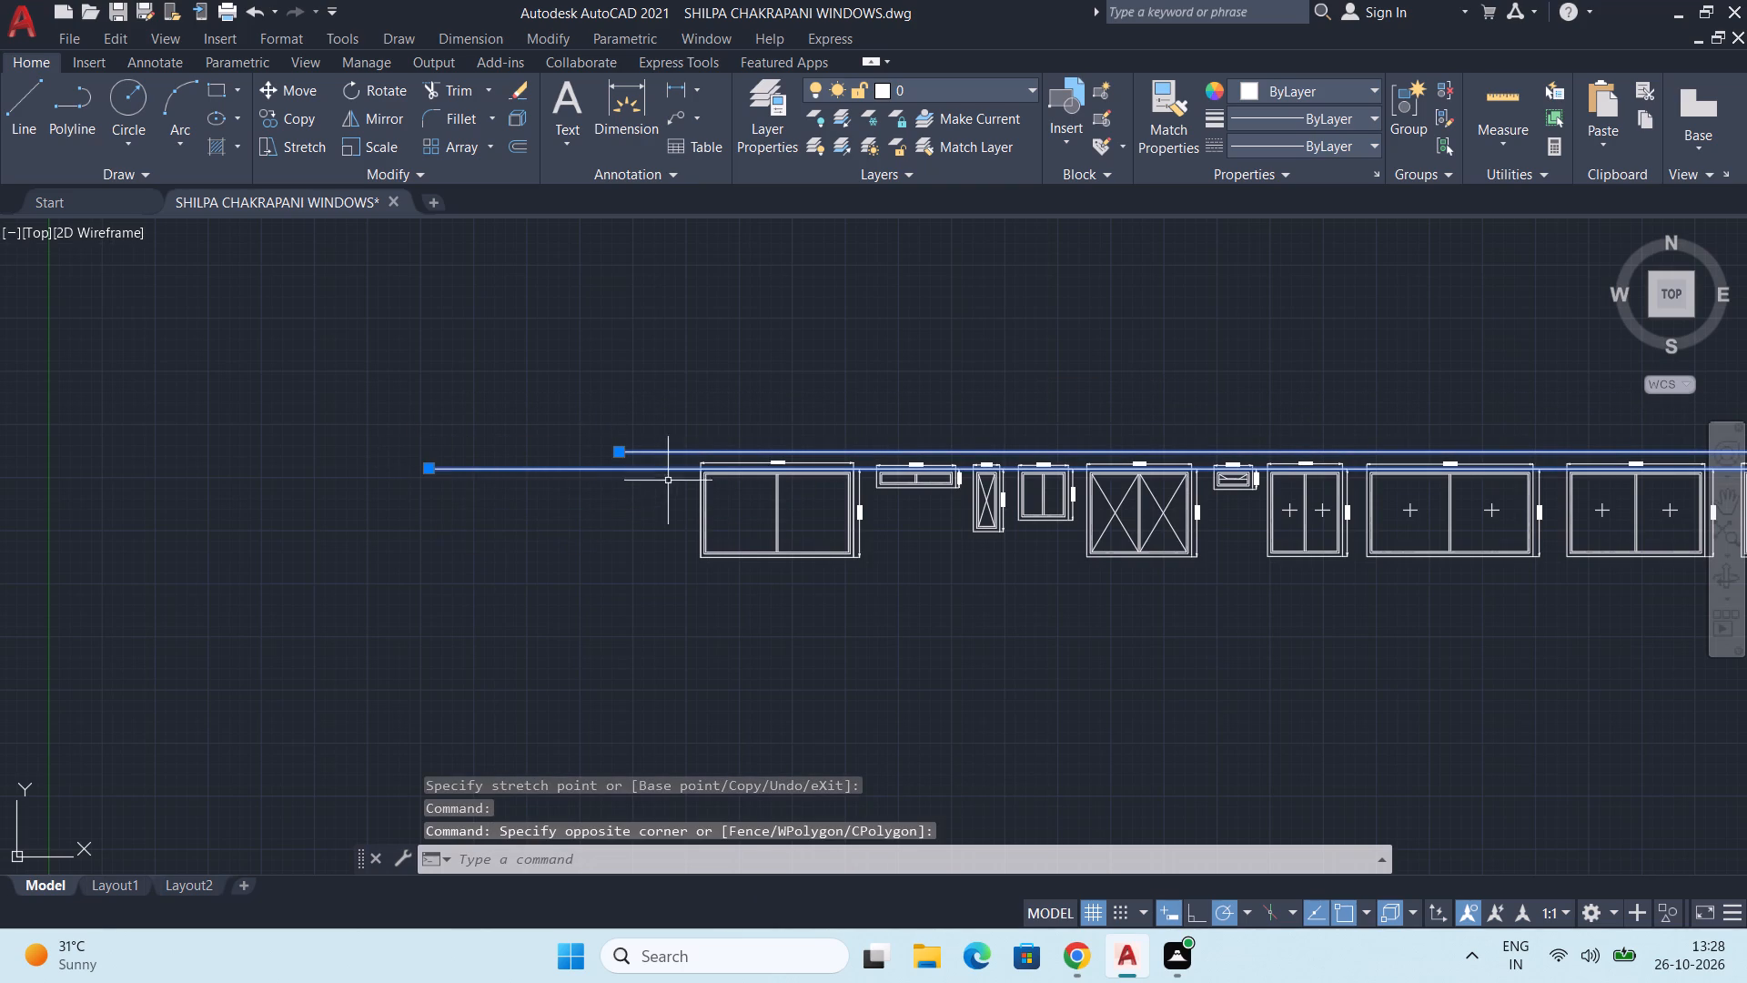
left_click_drag(432, 470, 445, 470)
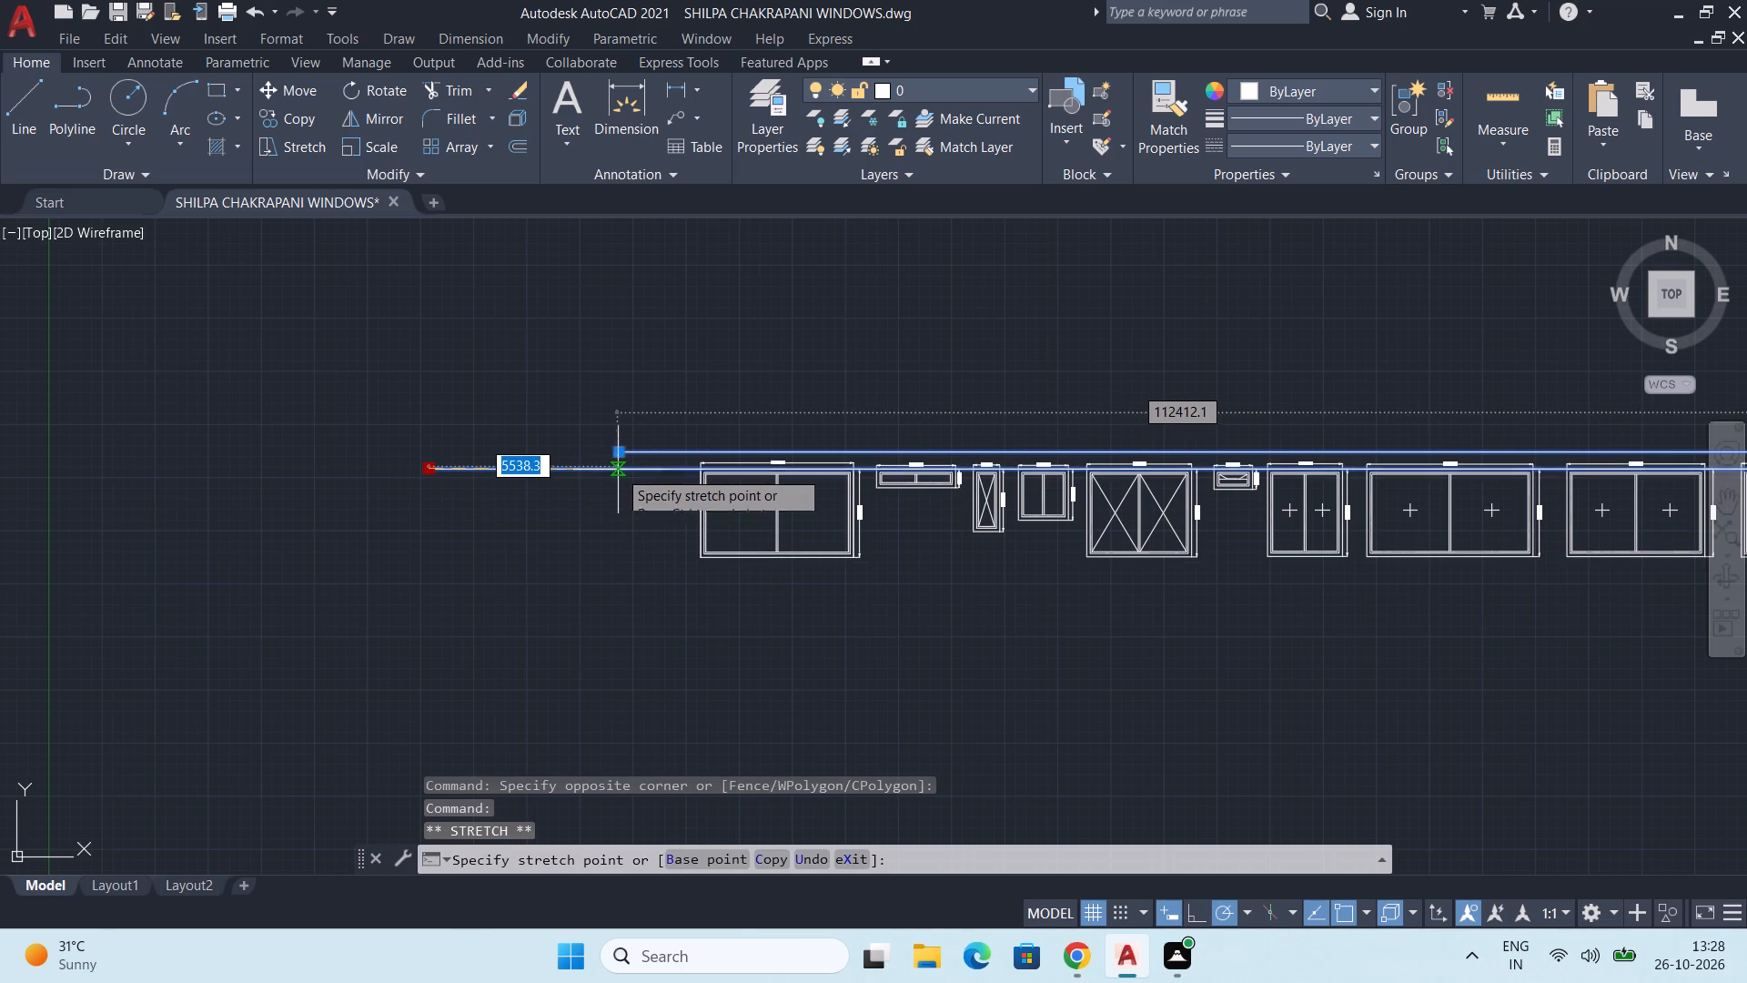
left_click(619, 471)
key("Escape")
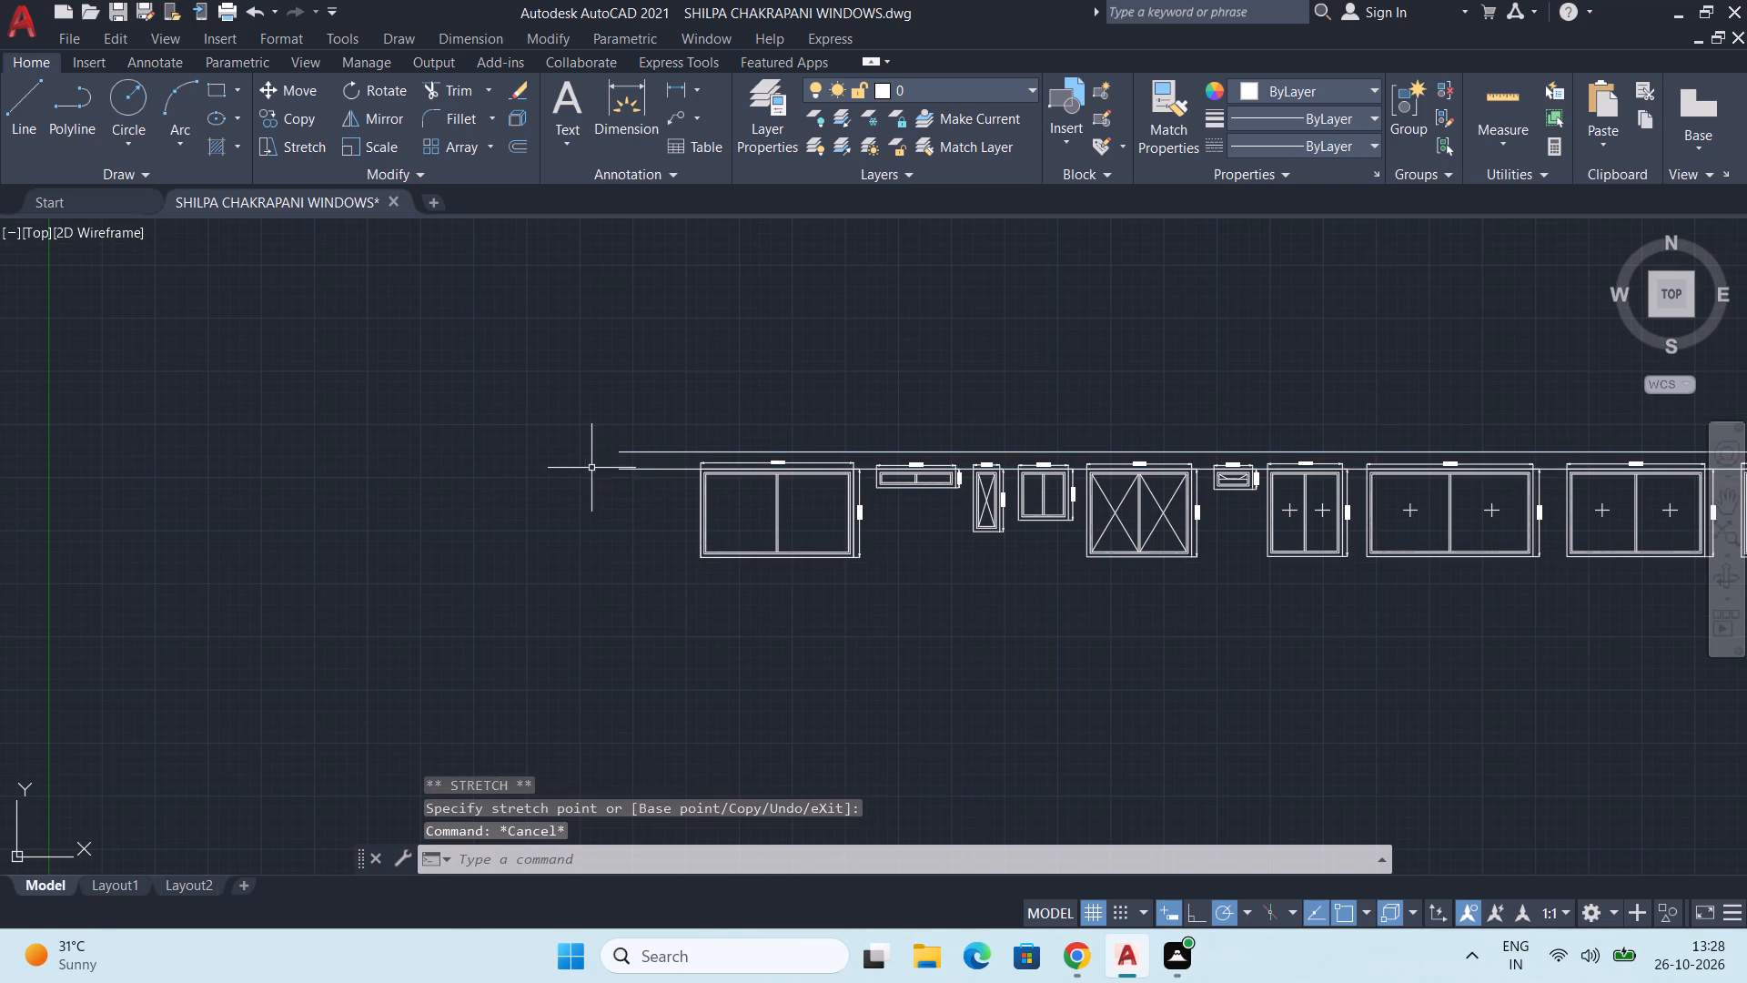
Add multiline text reading OUT HOUSE above the upper long line, in a wide text box over the 4498-wide window.
middle_click_drag(684, 506, 536, 518)
scroll(597, 482, "up", 3)
middle_click_drag(700, 490, 603, 467)
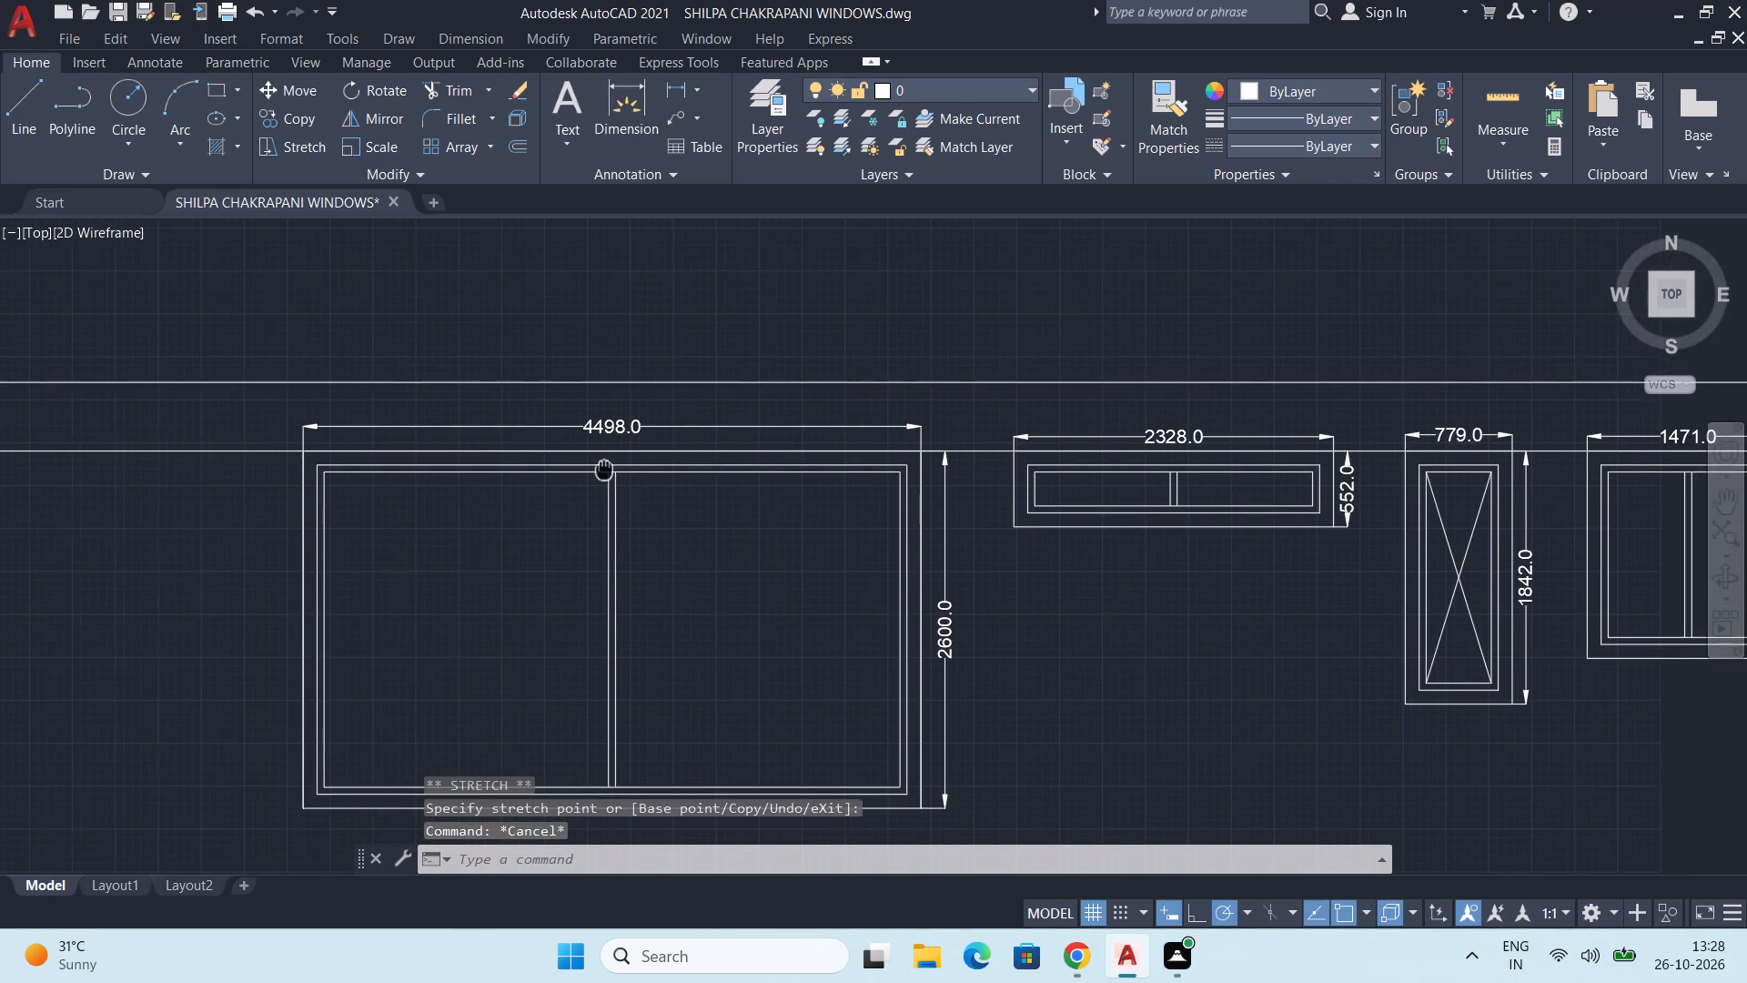
middle_click_drag(603, 467, 623, 471)
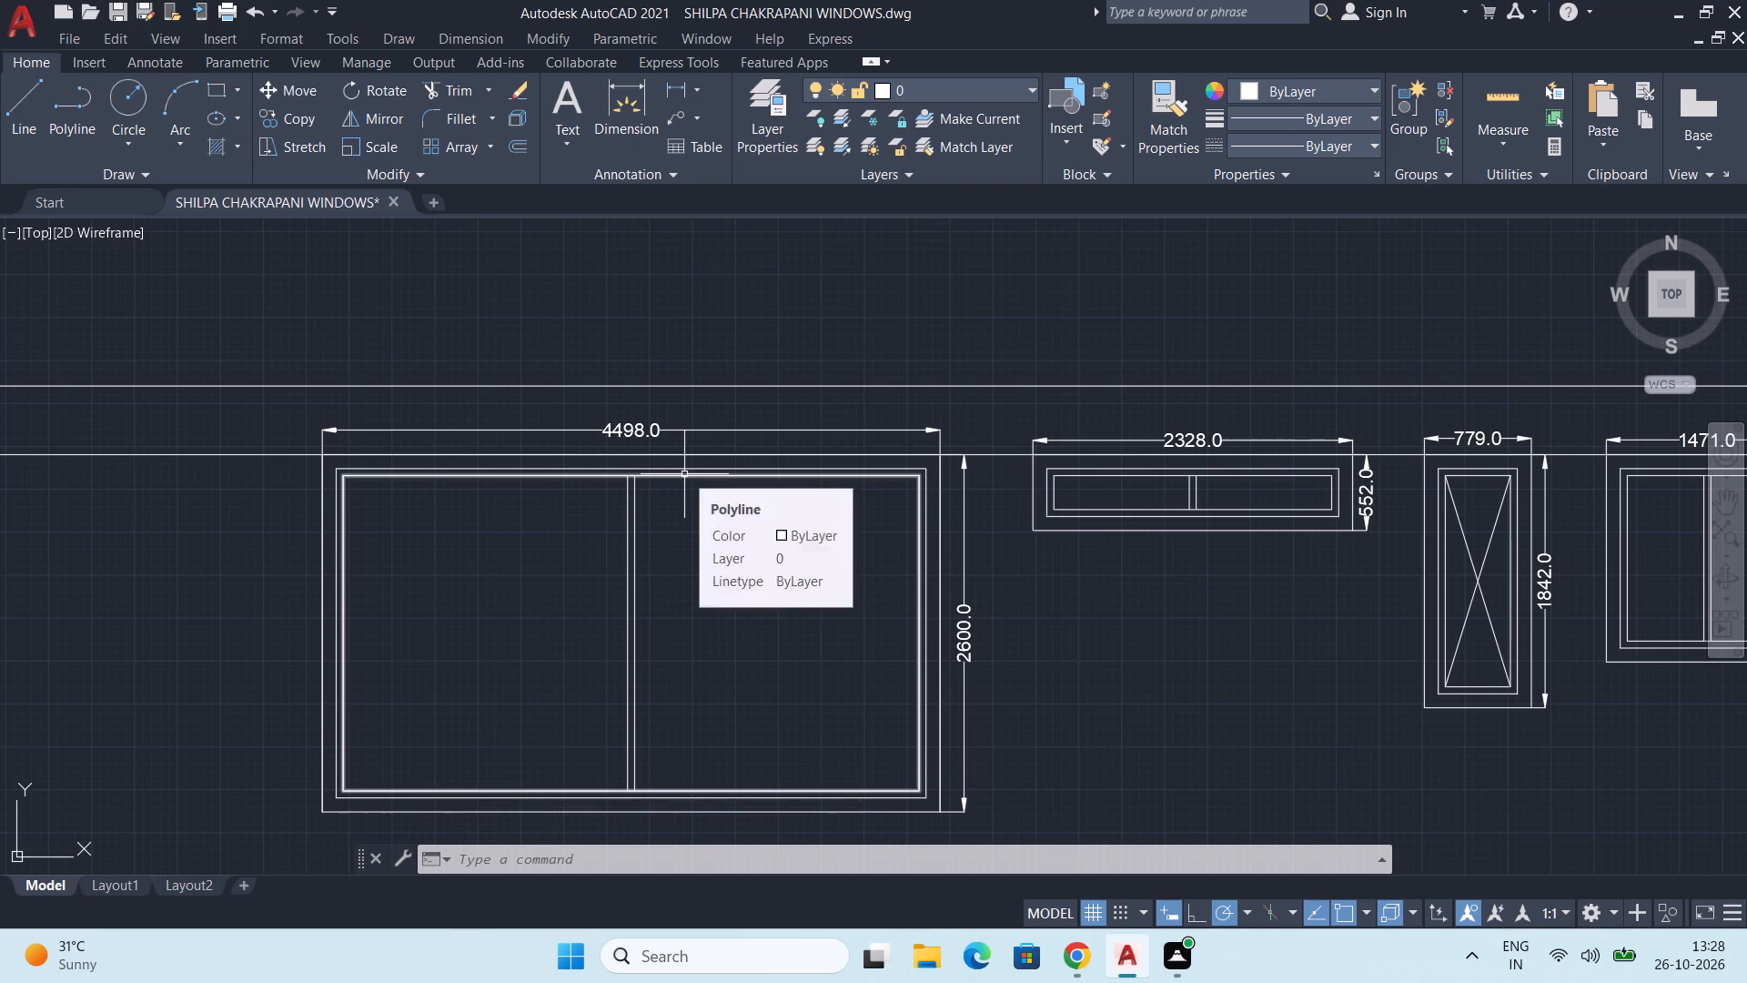
scroll(820, 493, "down", 2)
middle_click_drag(685, 555, 658, 514)
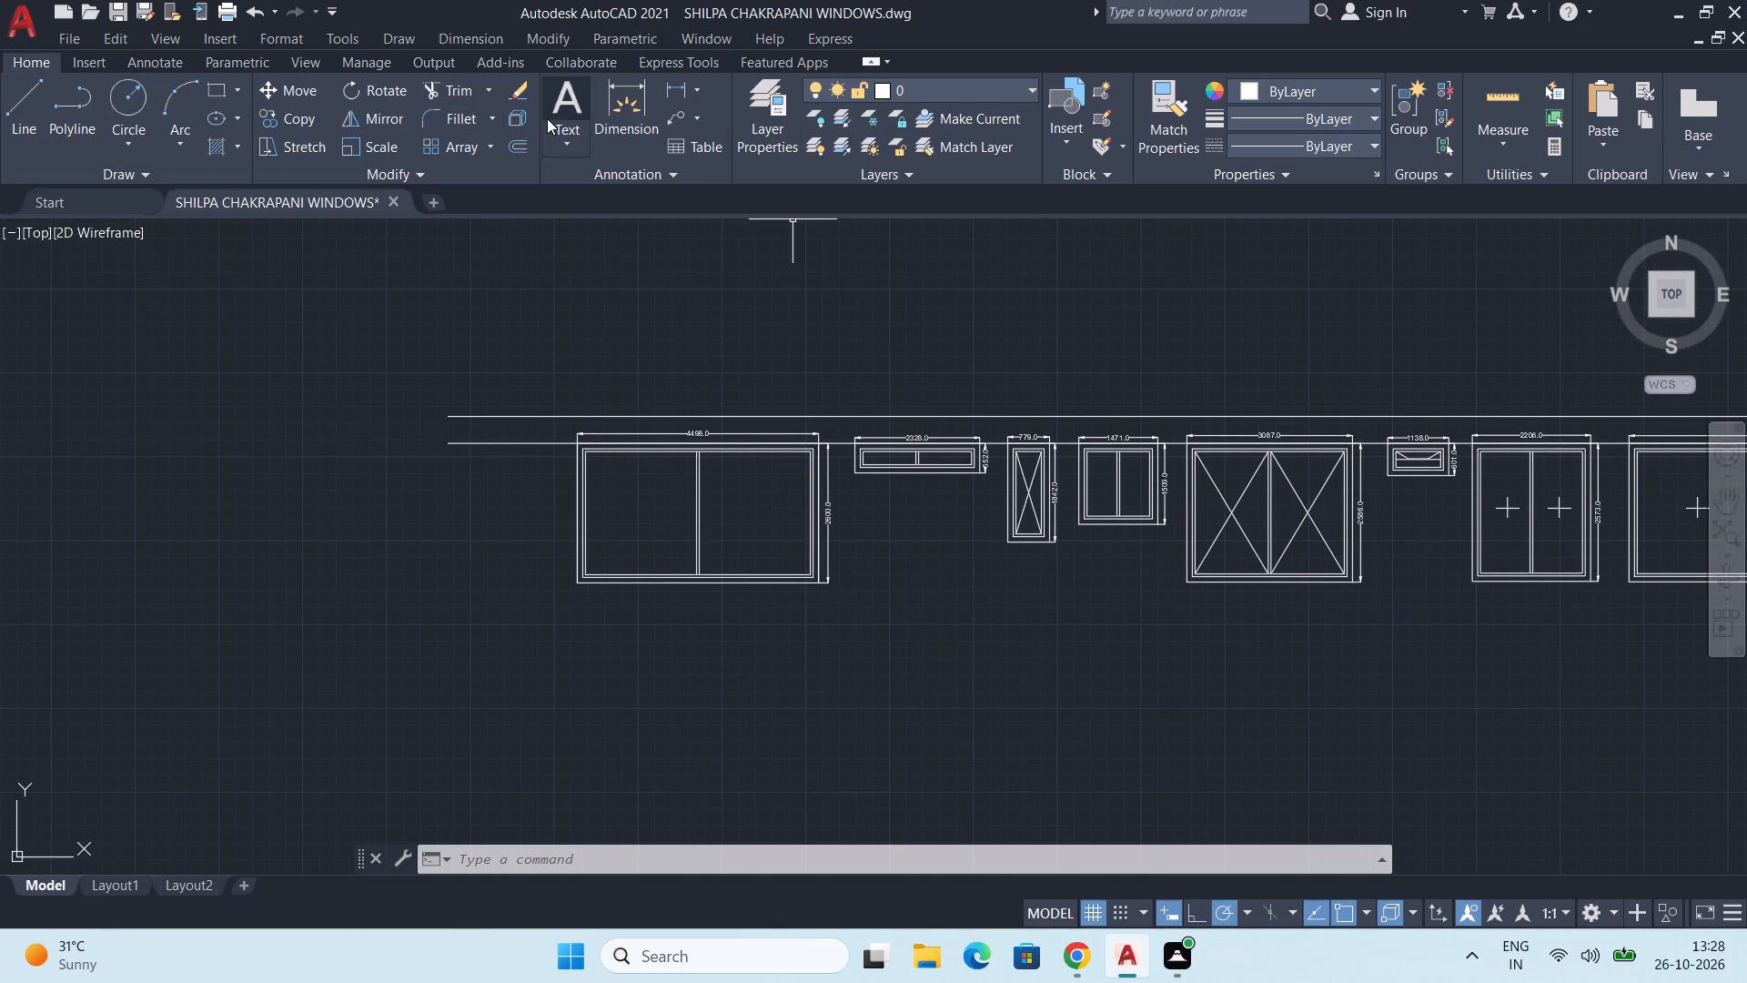
left_click(568, 137)
left_click(608, 180)
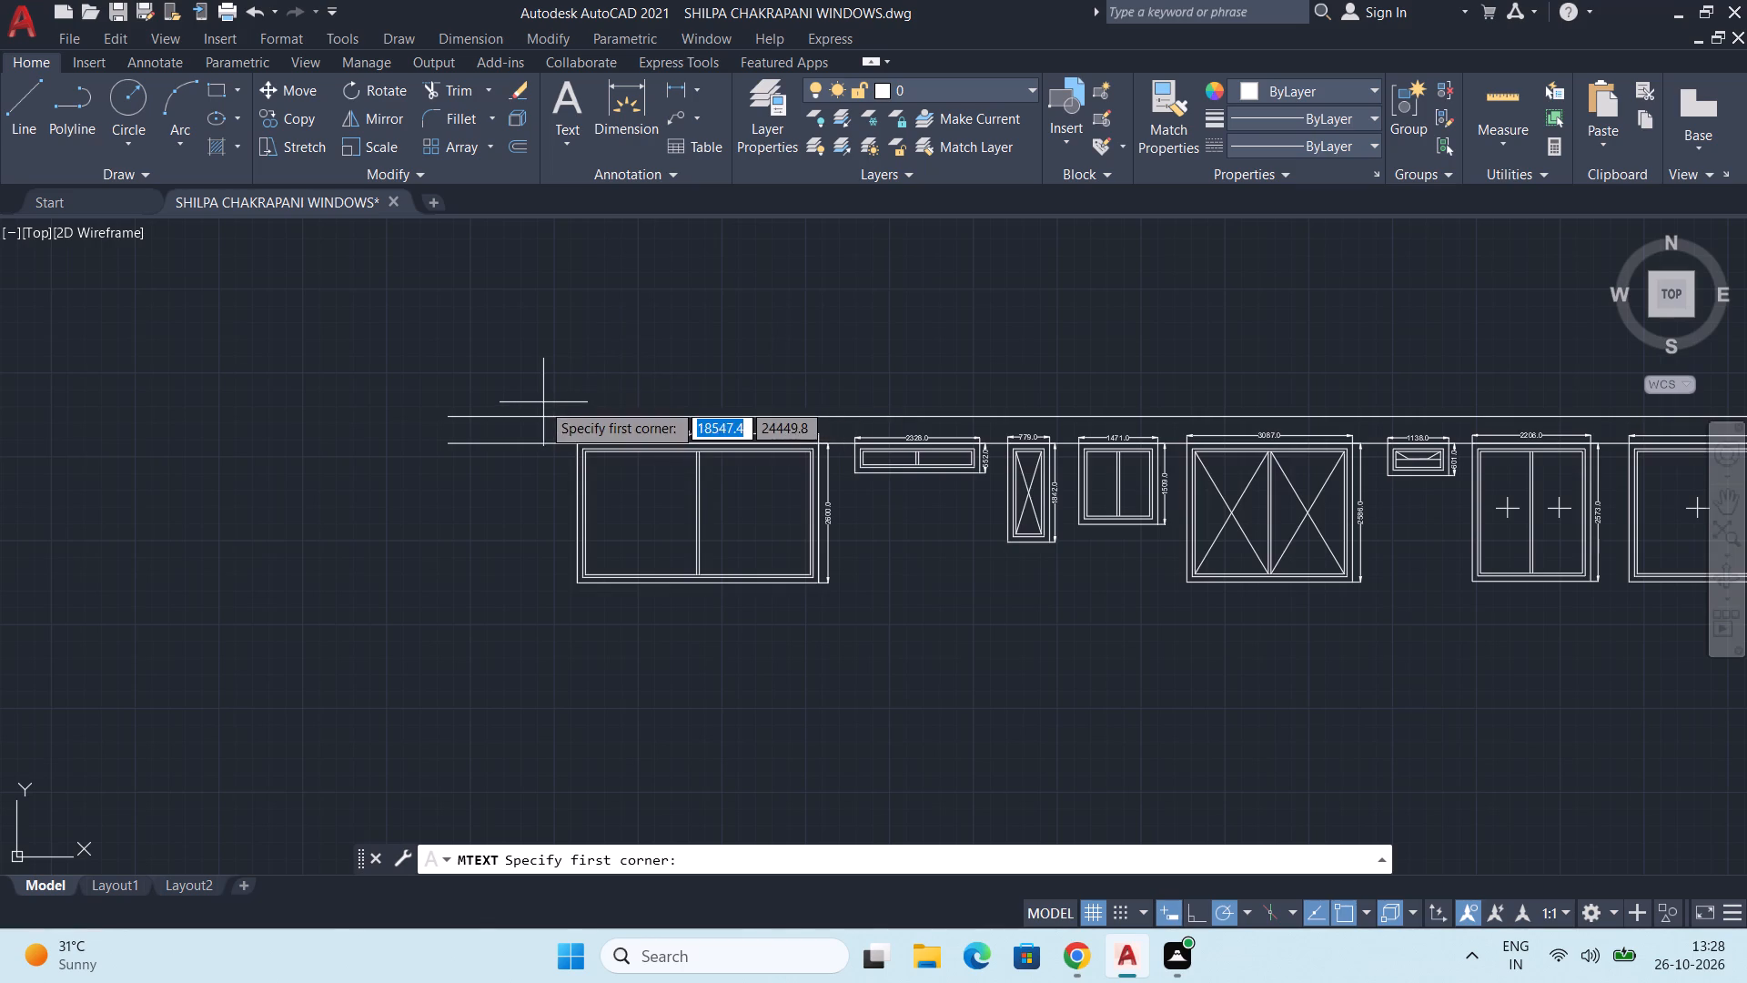
scroll(540, 402, "up", 2)
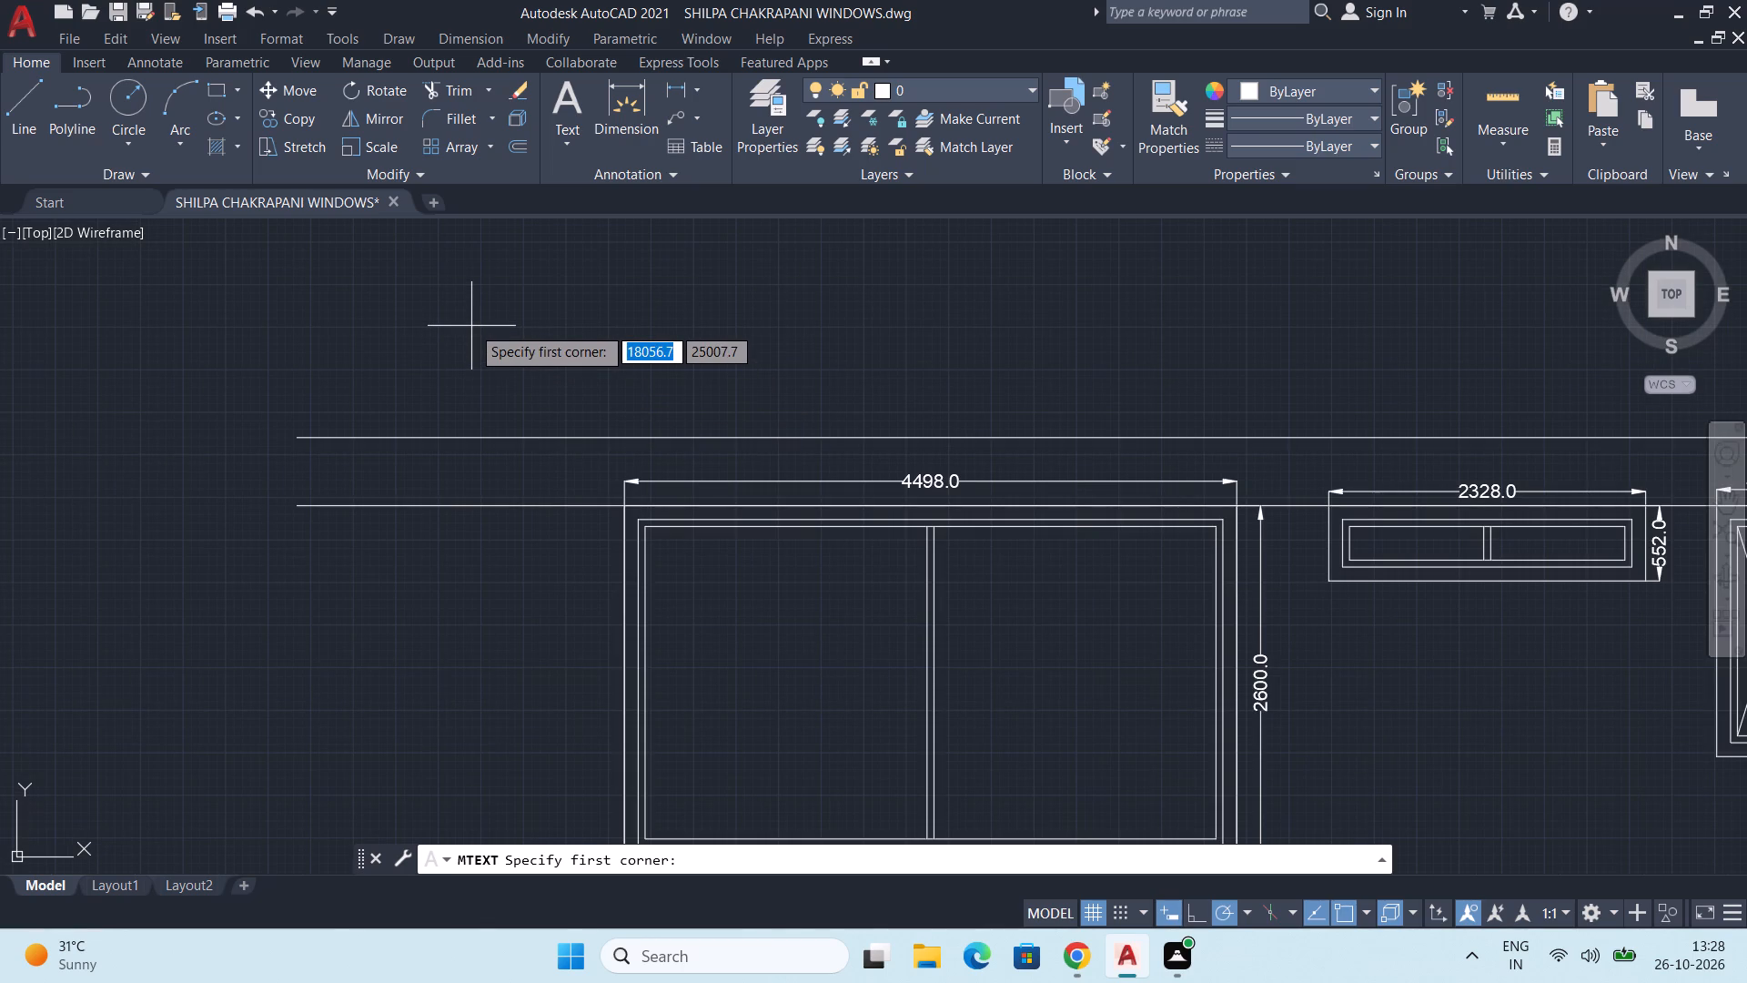
left_click(471, 326)
middle_click_drag(1060, 405, 939, 417)
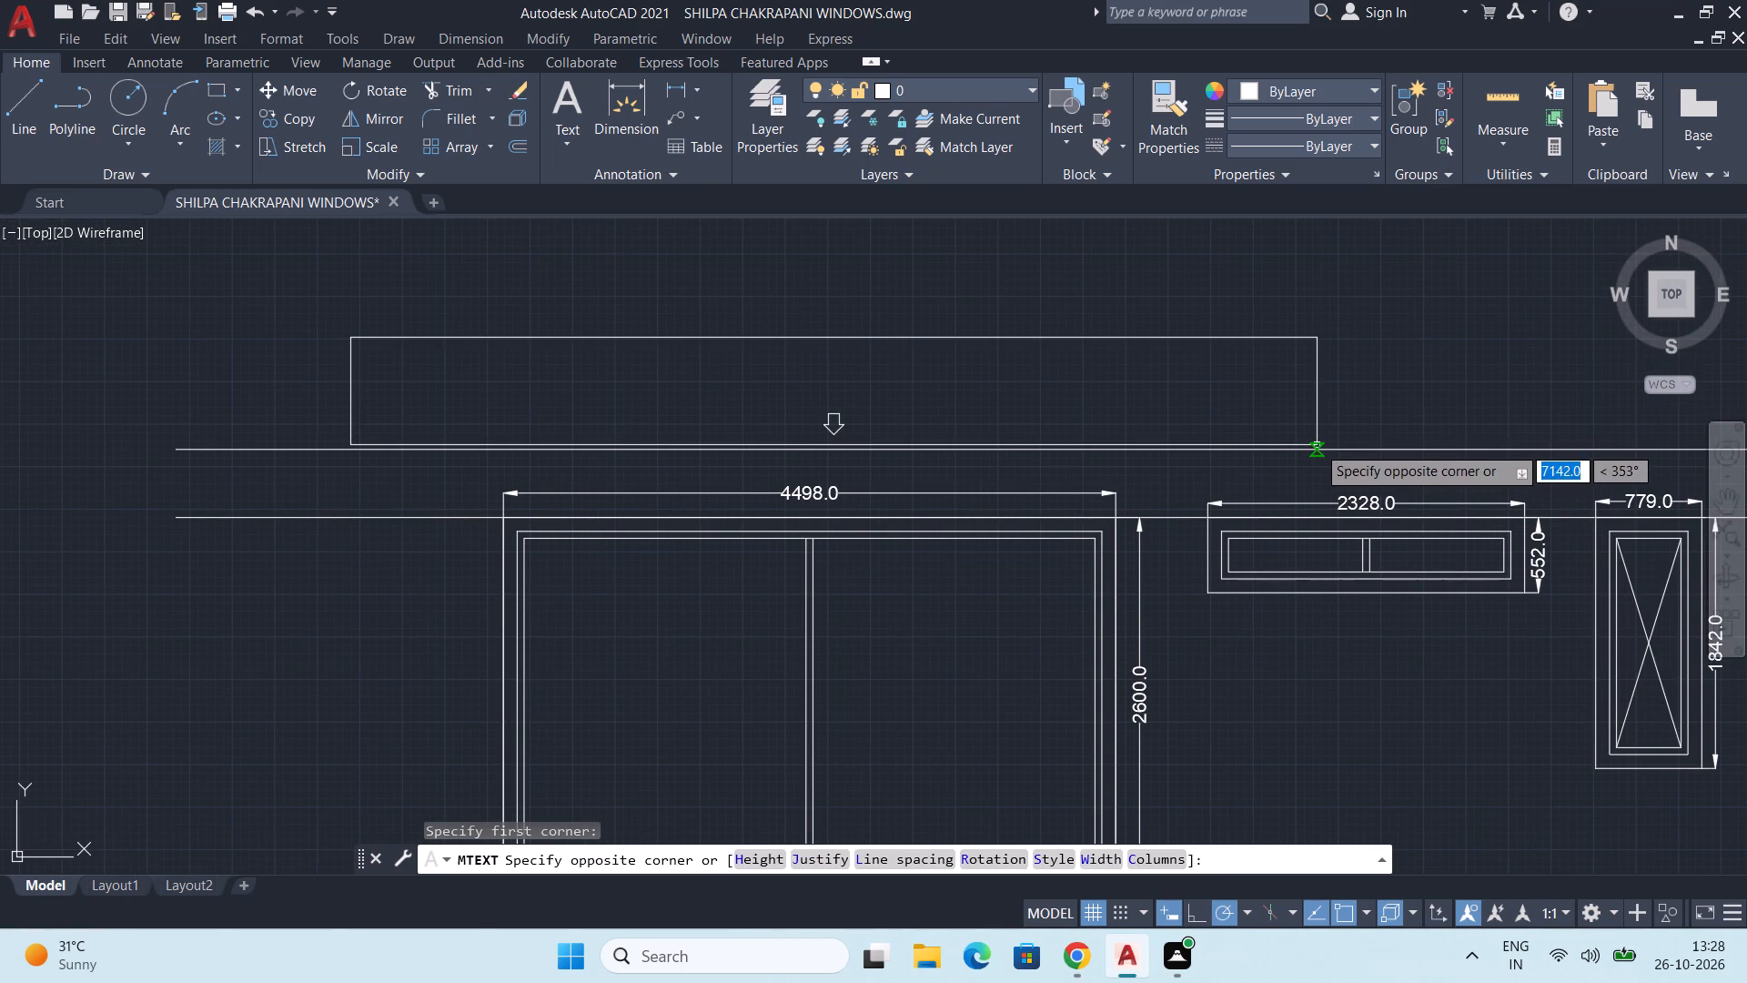
left_click(1317, 445)
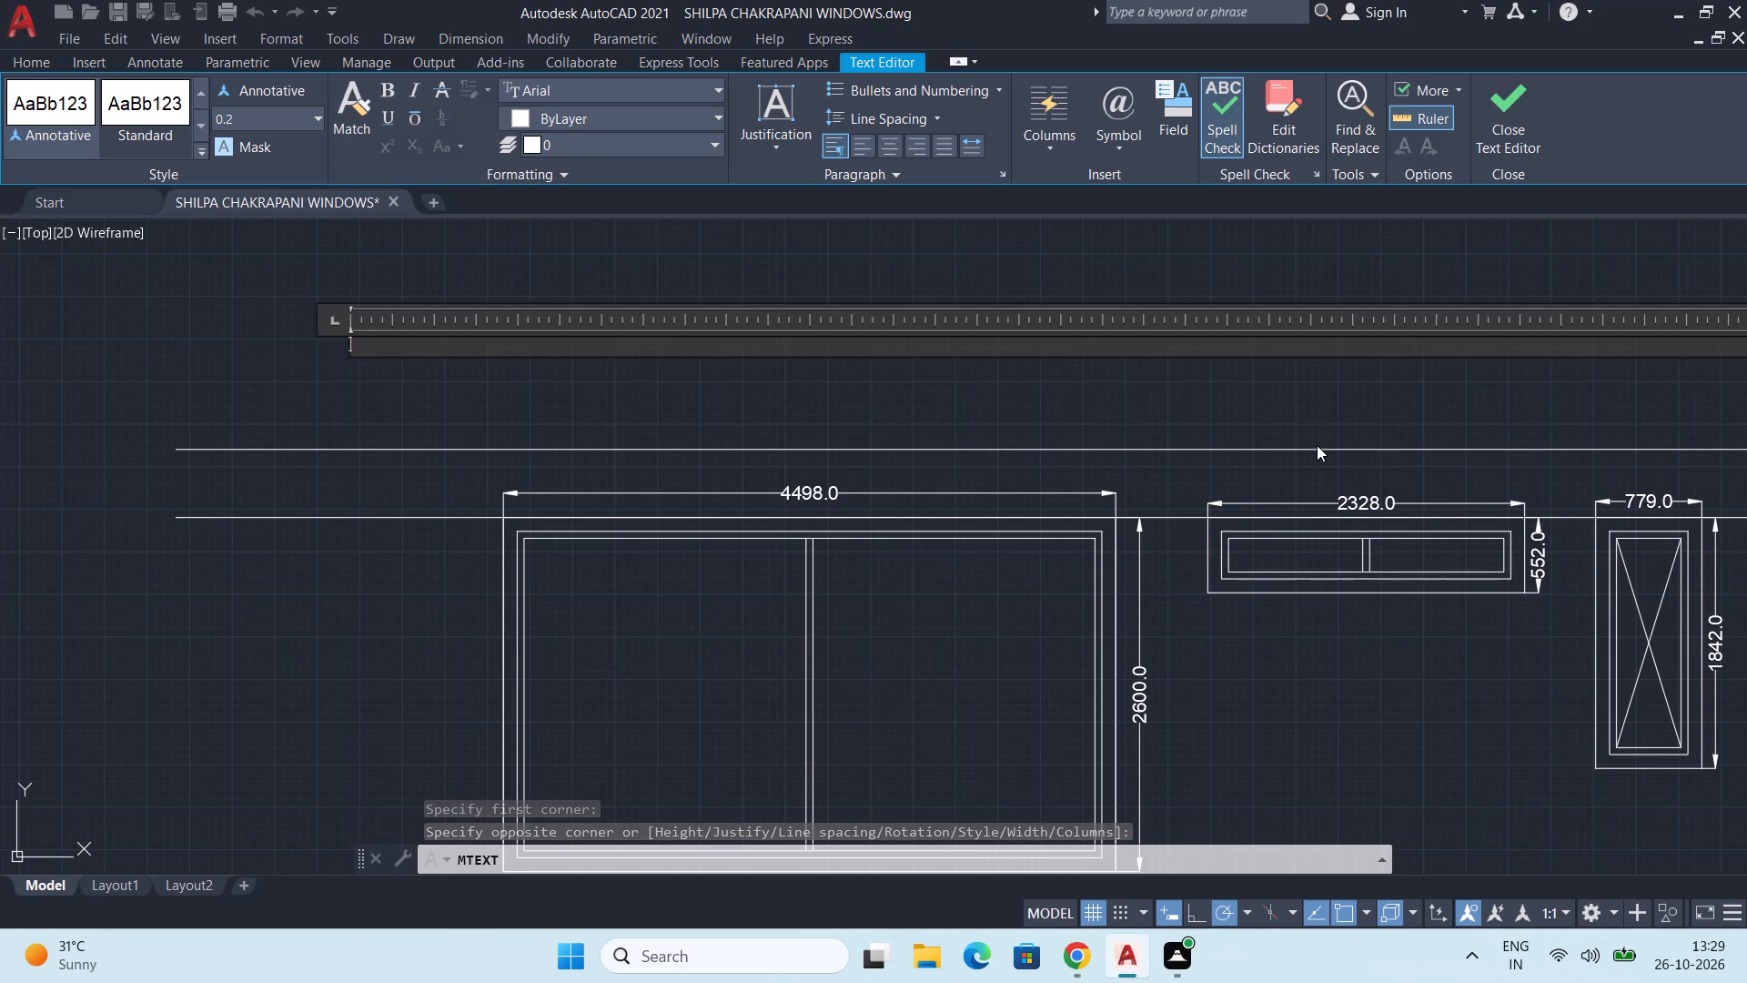
type("OUT HOUSE")
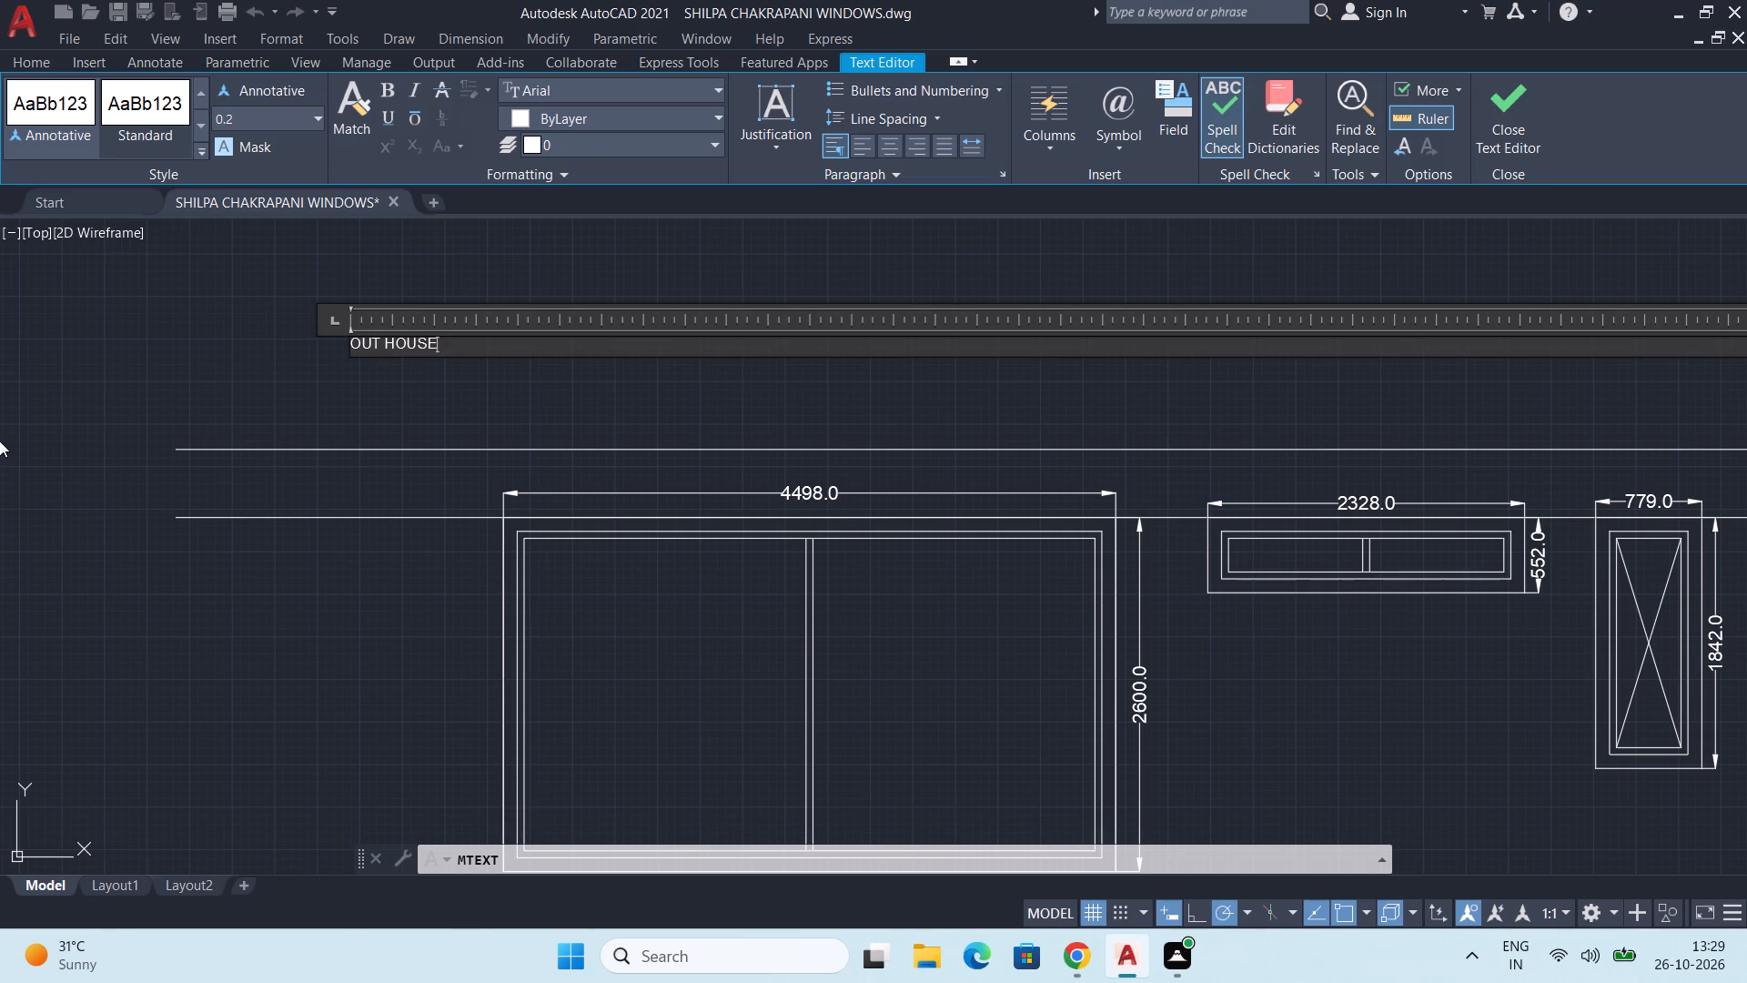
Set the OUT HOUSE text height to 500 and finish editing the text.
left_click_drag(449, 344, 145, 339)
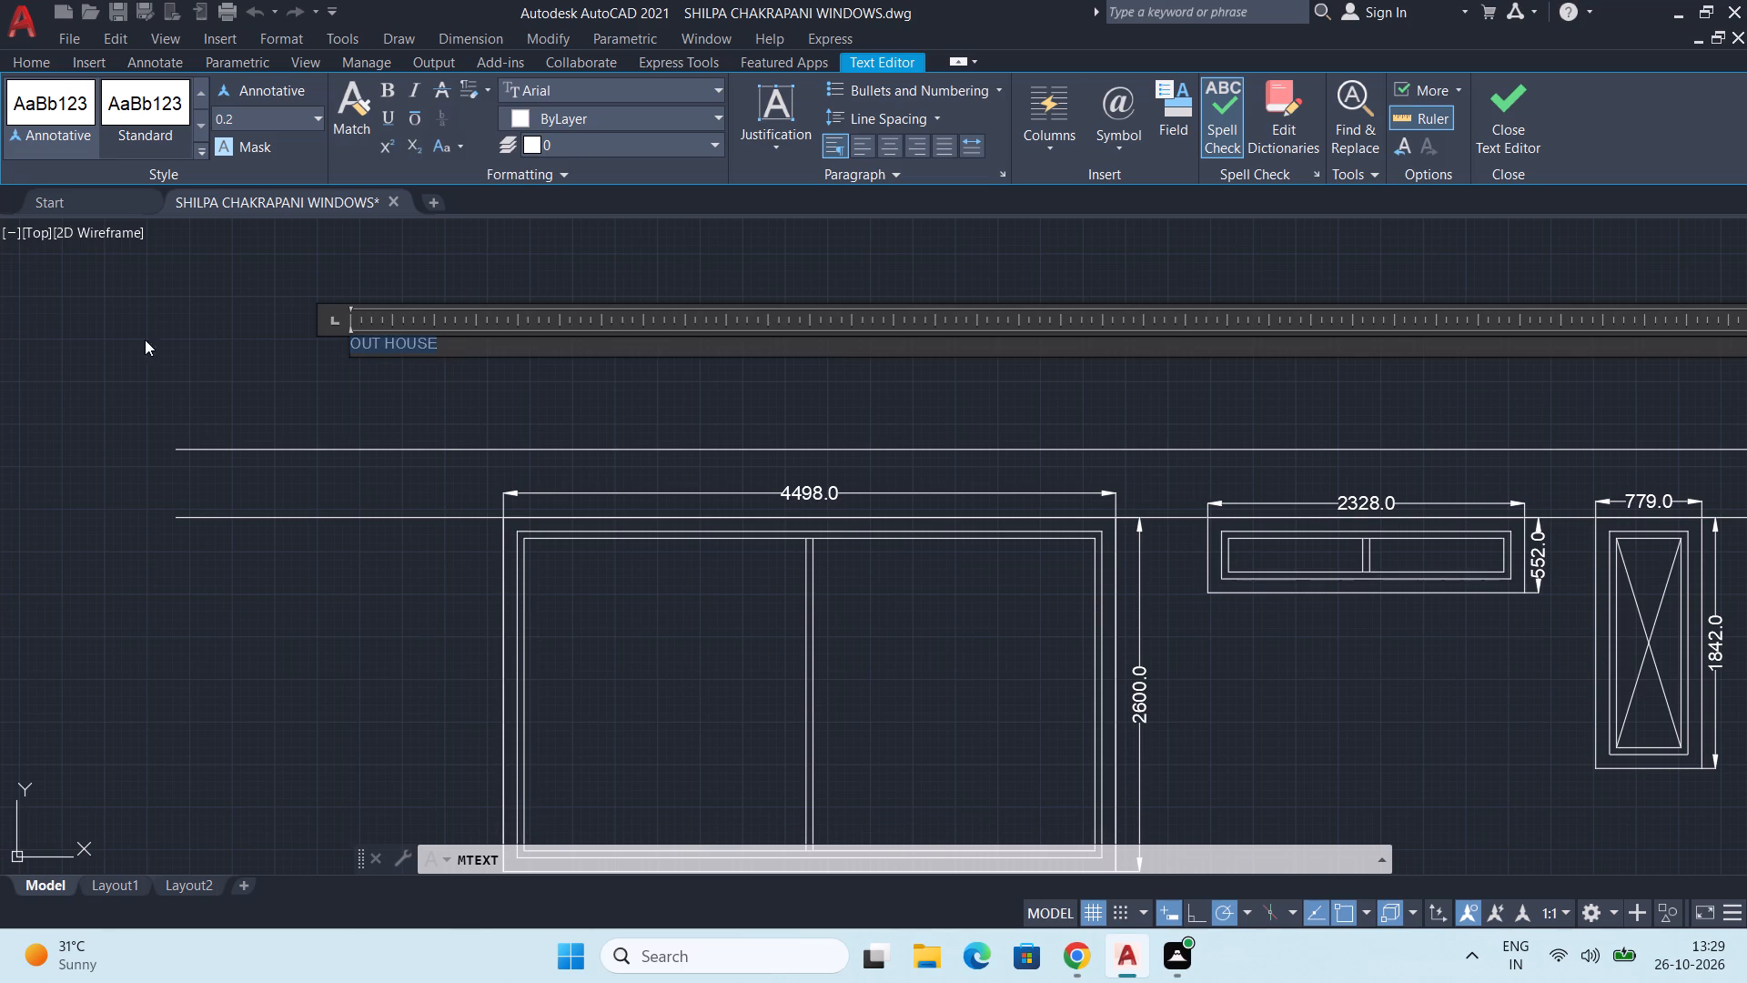
left_click(265, 122)
key("2")
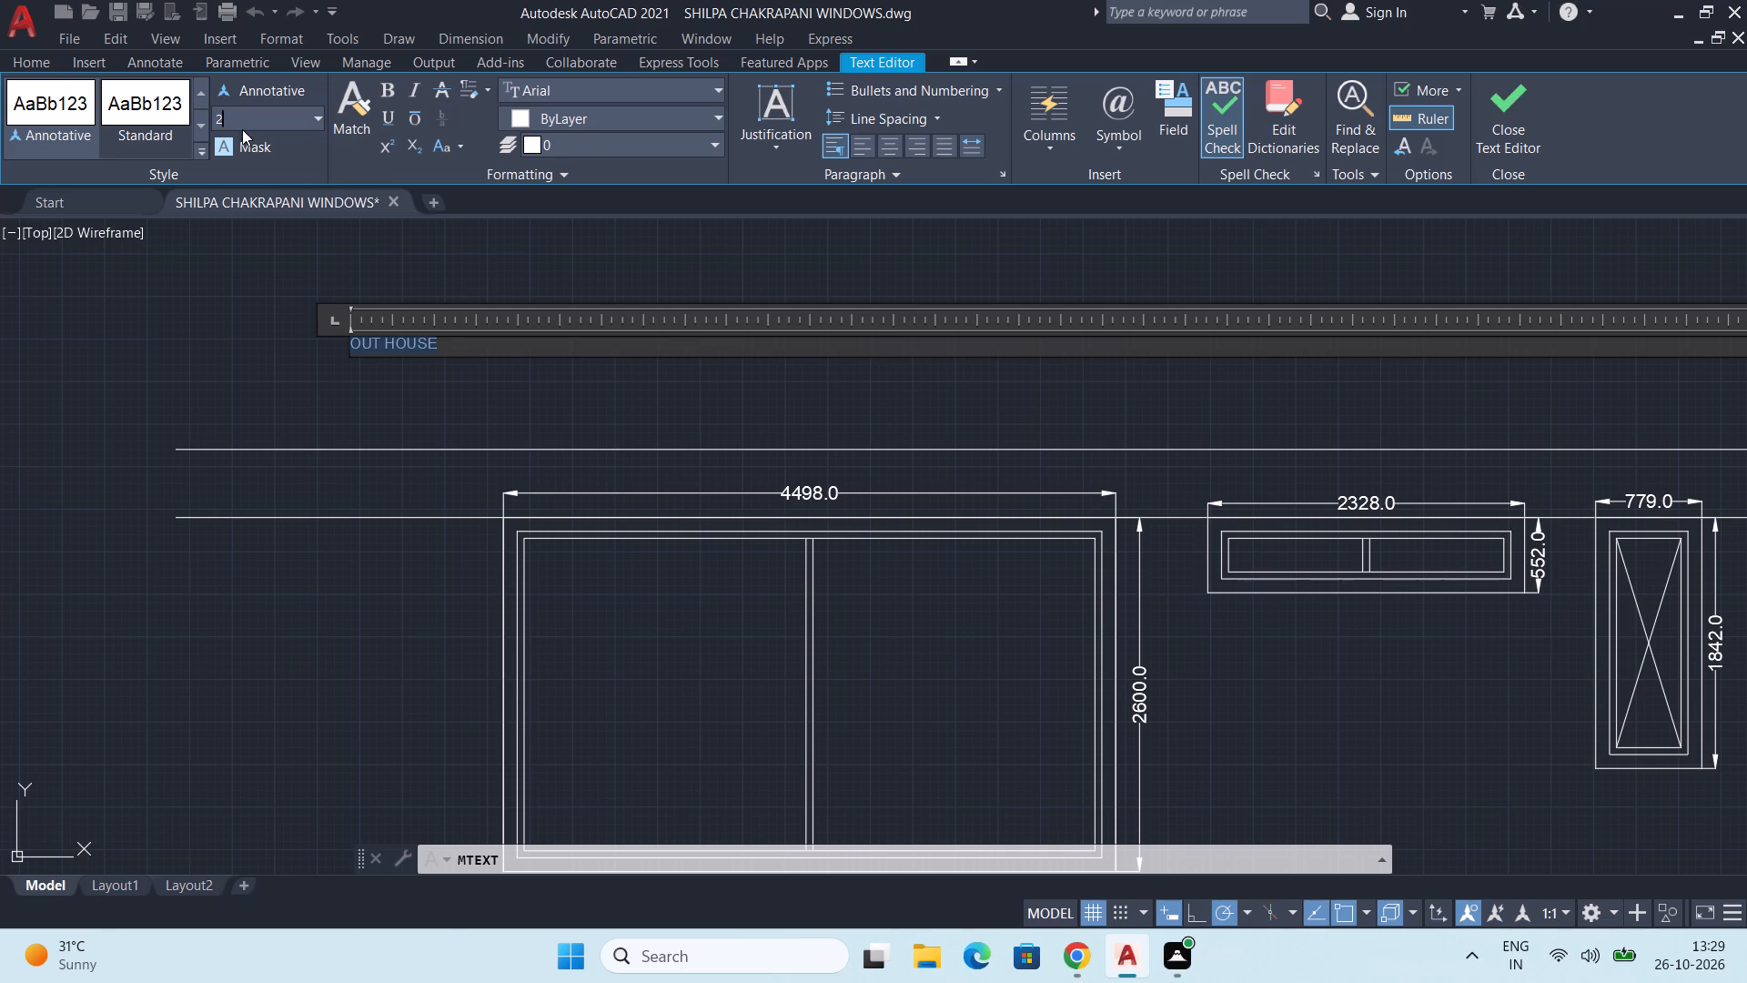
double_click(257, 121)
type("500")
key("Return")
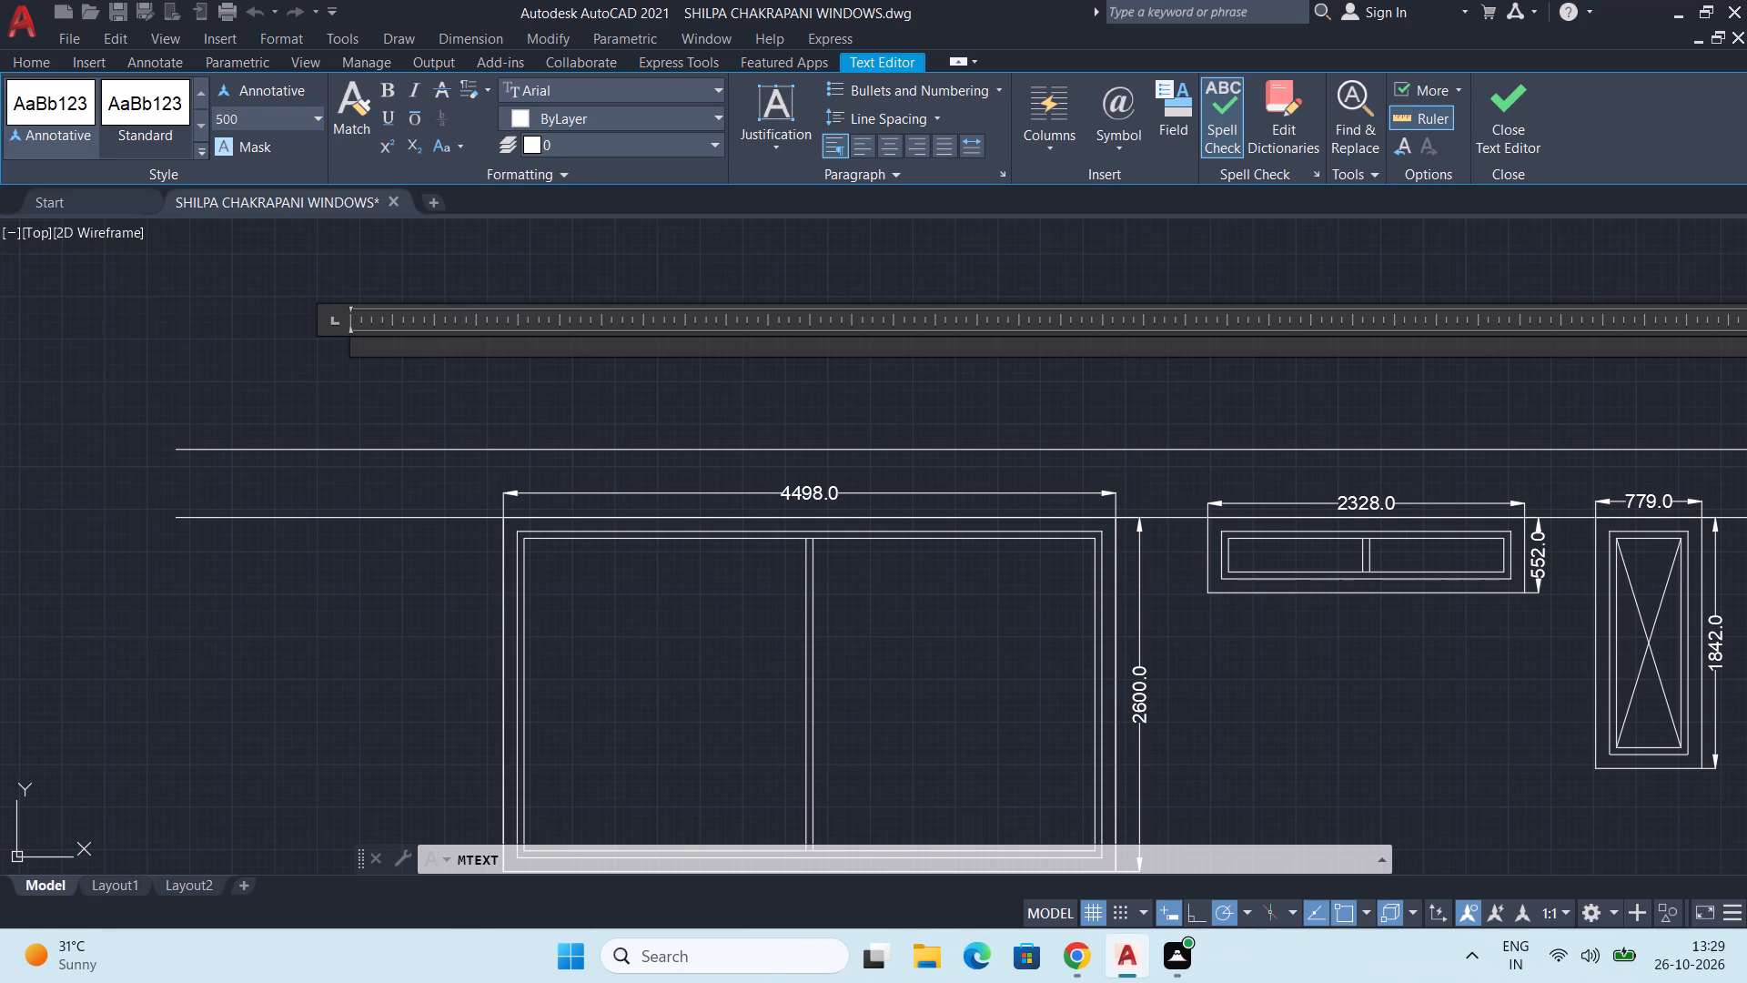
scroll(223, 239, "down", 3)
left_click(79, 442)
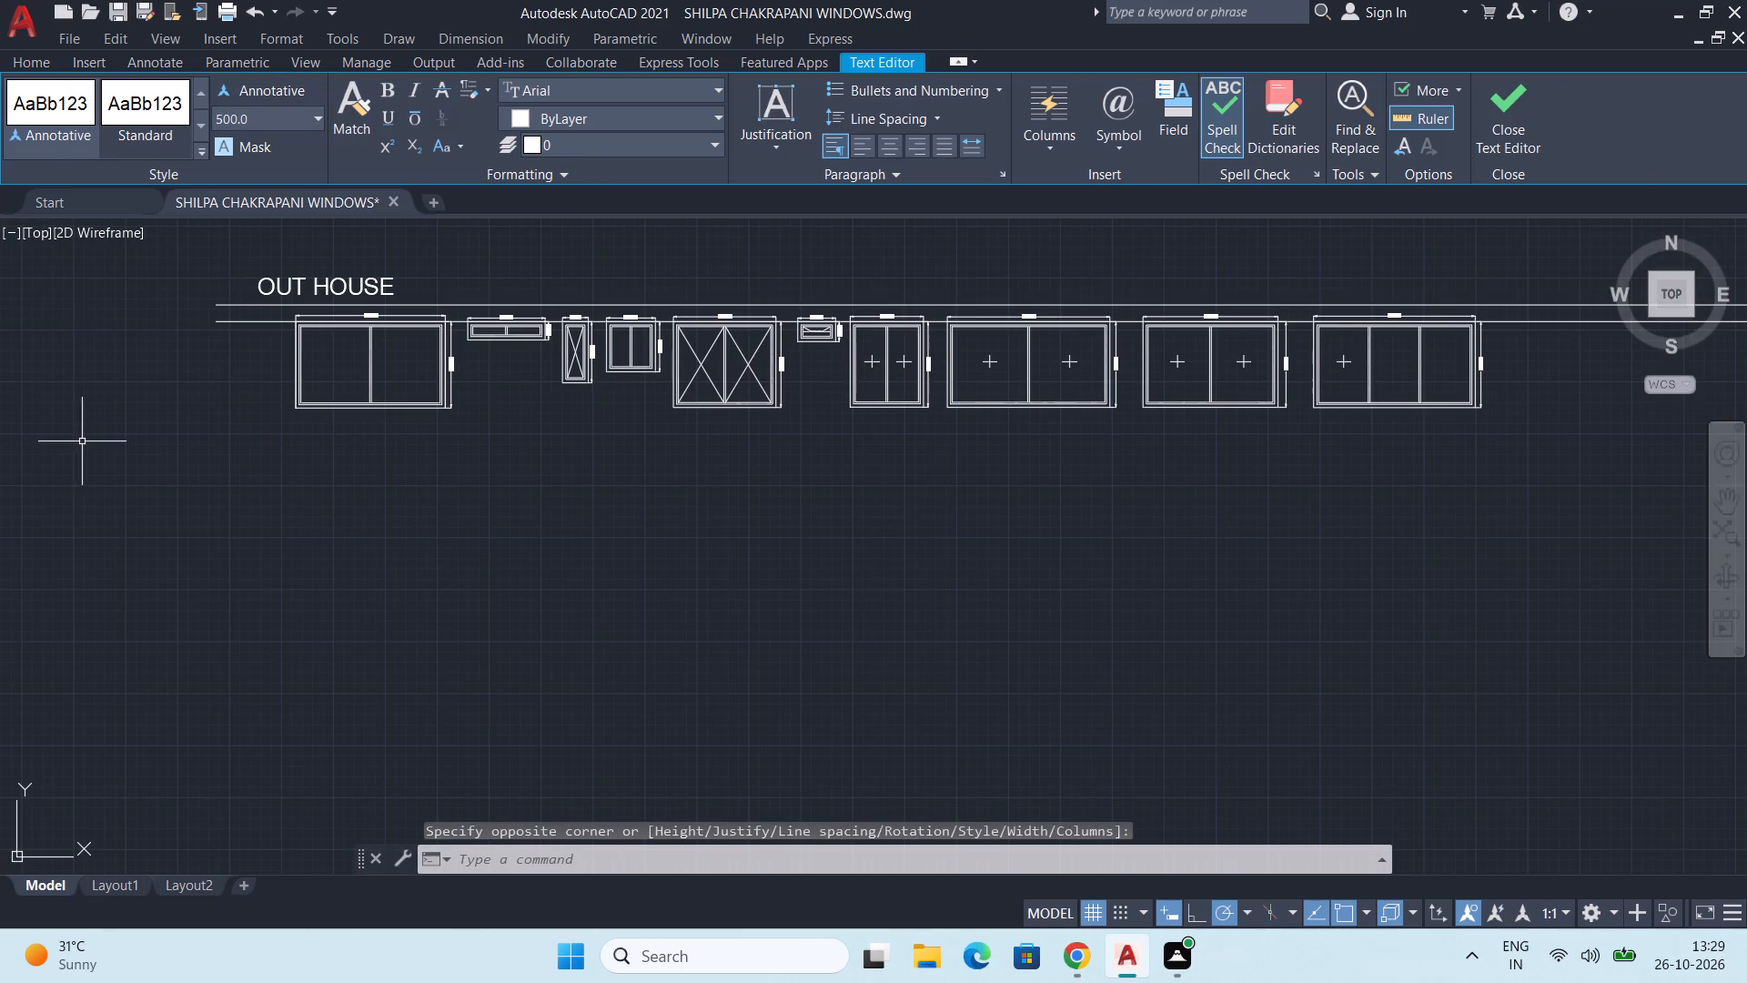
scroll(257, 307, "up", 1)
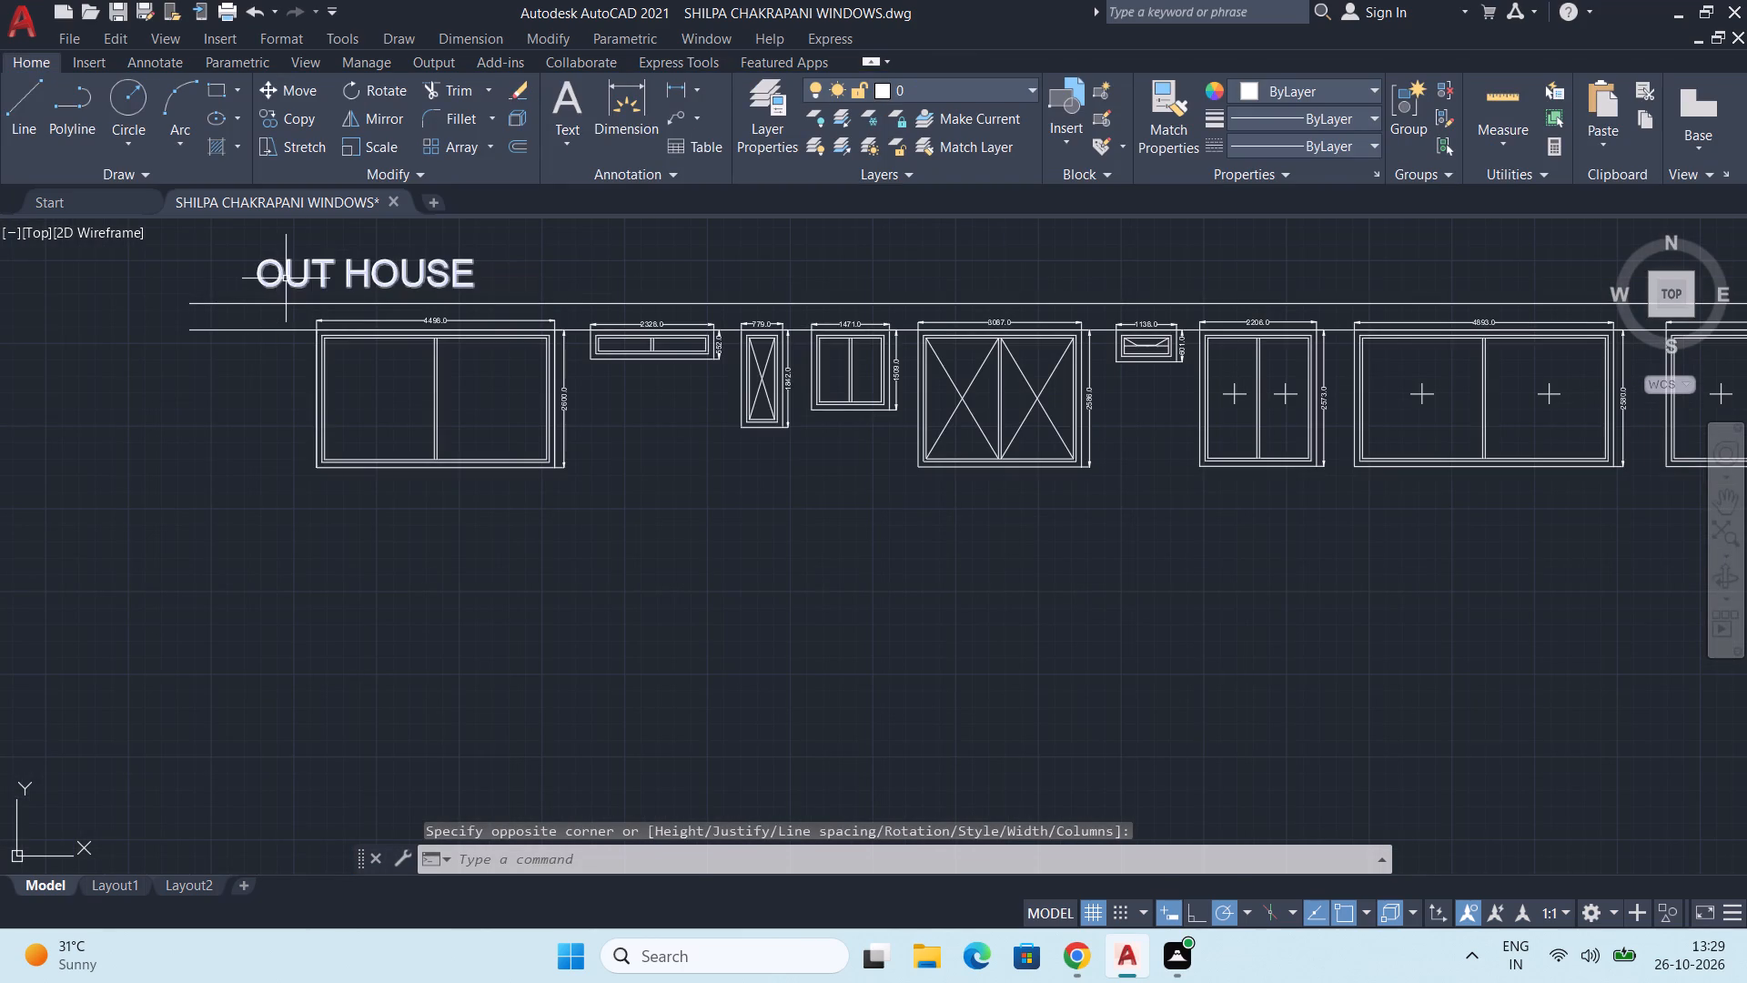
Examine the OUT HOUSE title, the two long lines and the row of windows below them.
scroll(286, 279, "down", 1)
middle_click_drag(274, 364, 296, 421)
scroll(388, 376, "up", 1)
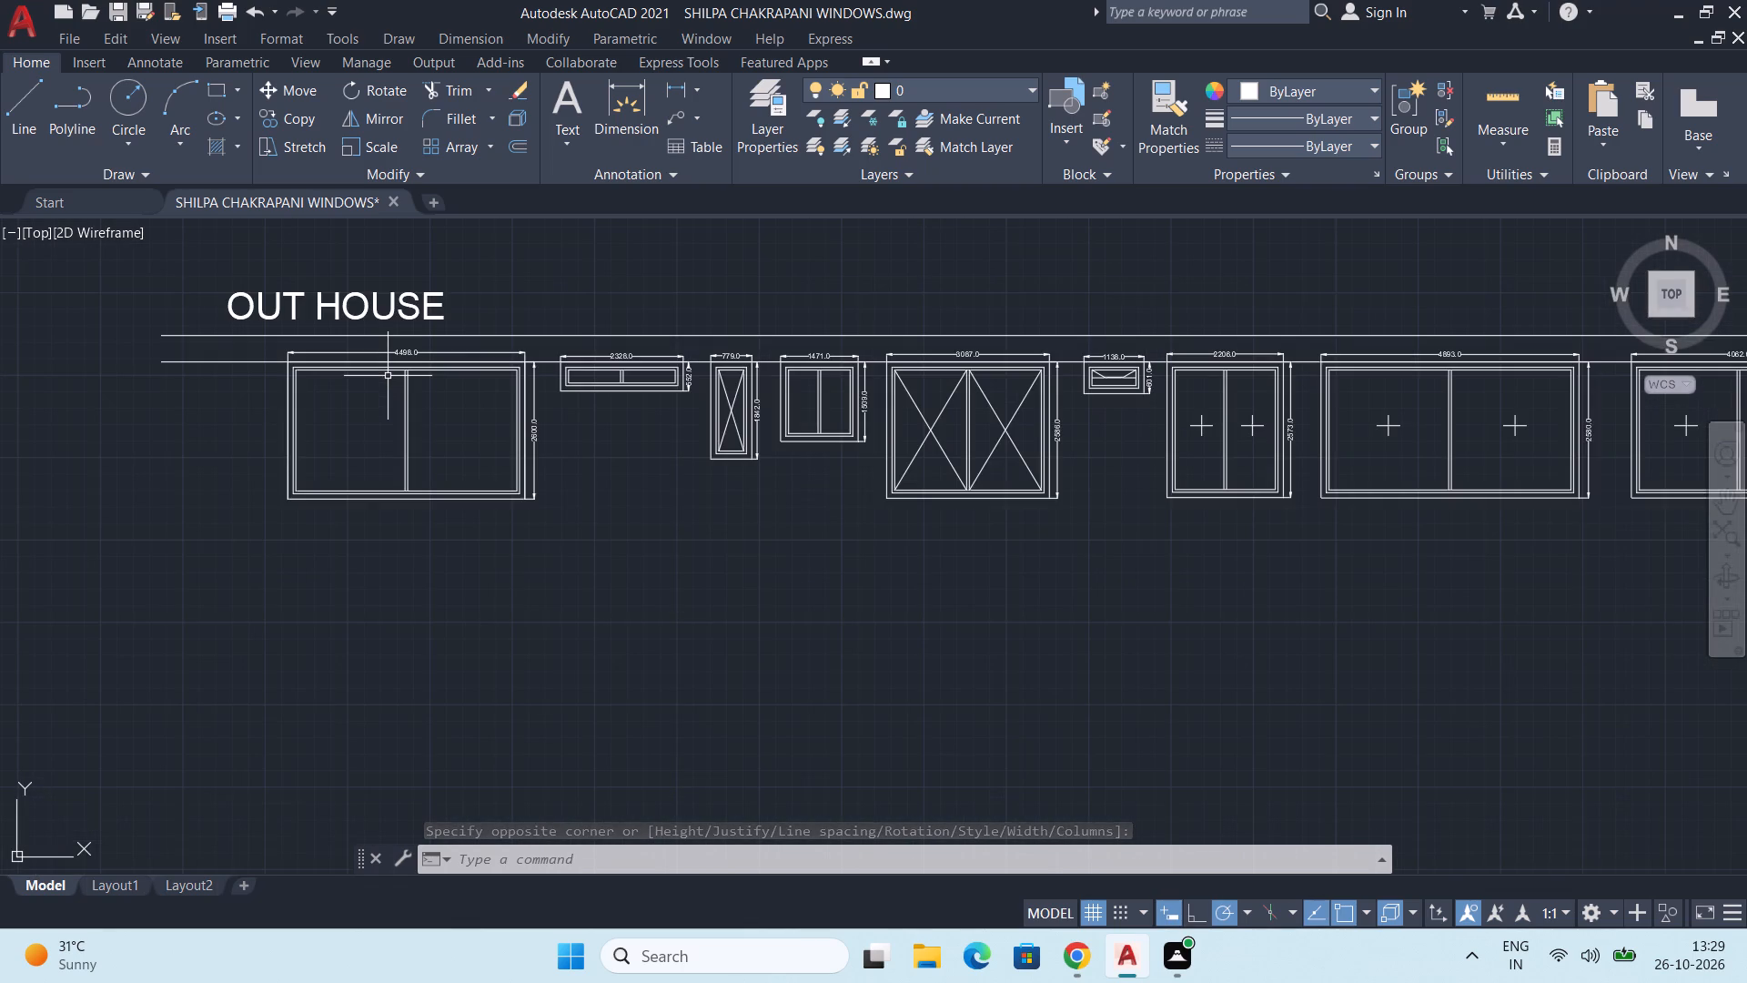
scroll(313, 316, "up", 2)
scroll(332, 312, "down", 1)
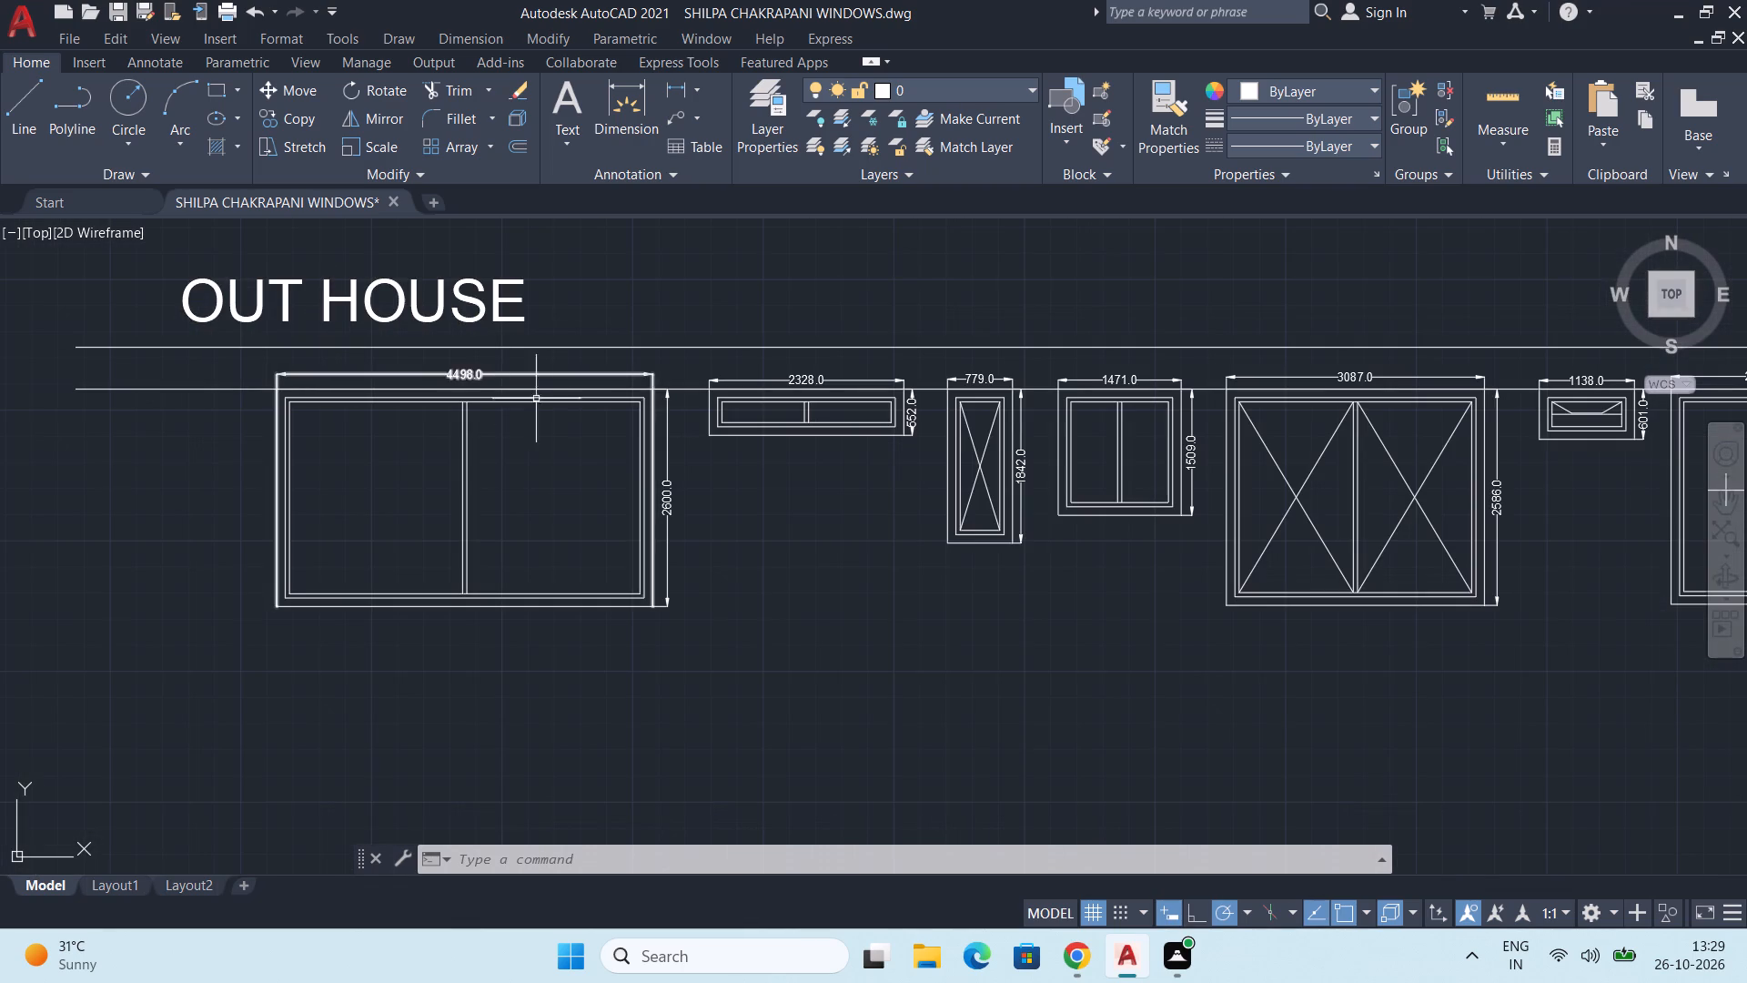
scroll(474, 380, "up", 1)
scroll(412, 353, "down", 2)
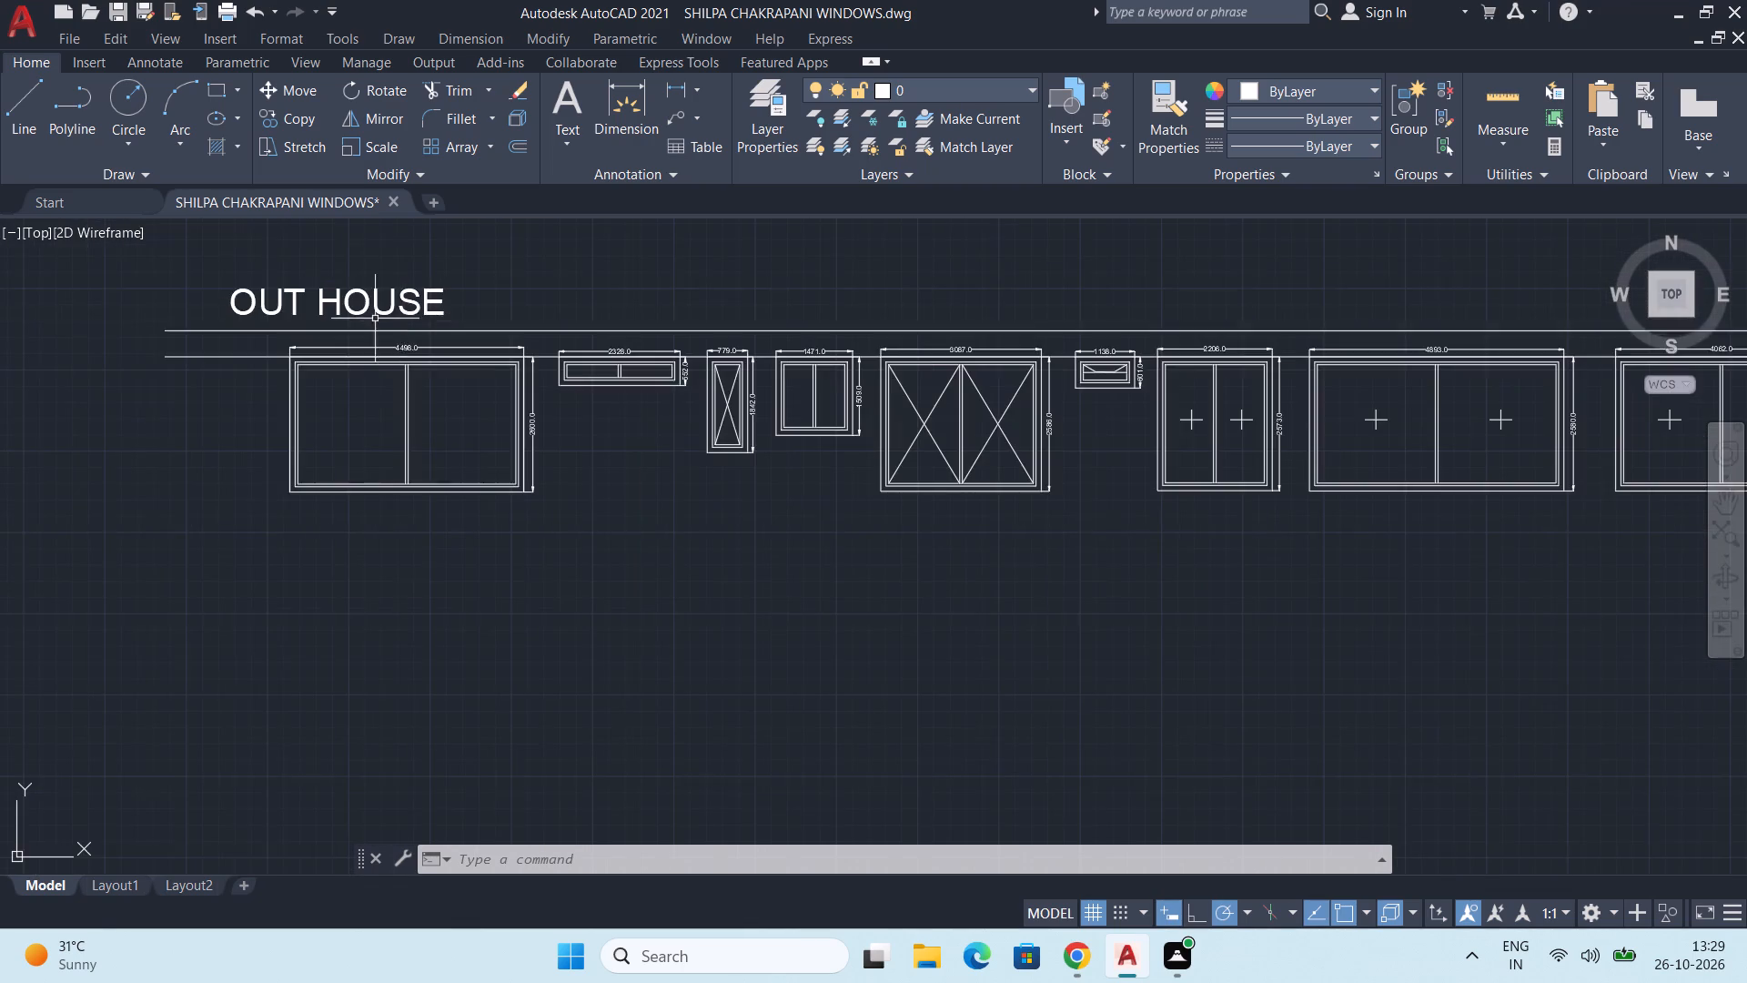
middle_click_drag(680, 414, 567, 411)
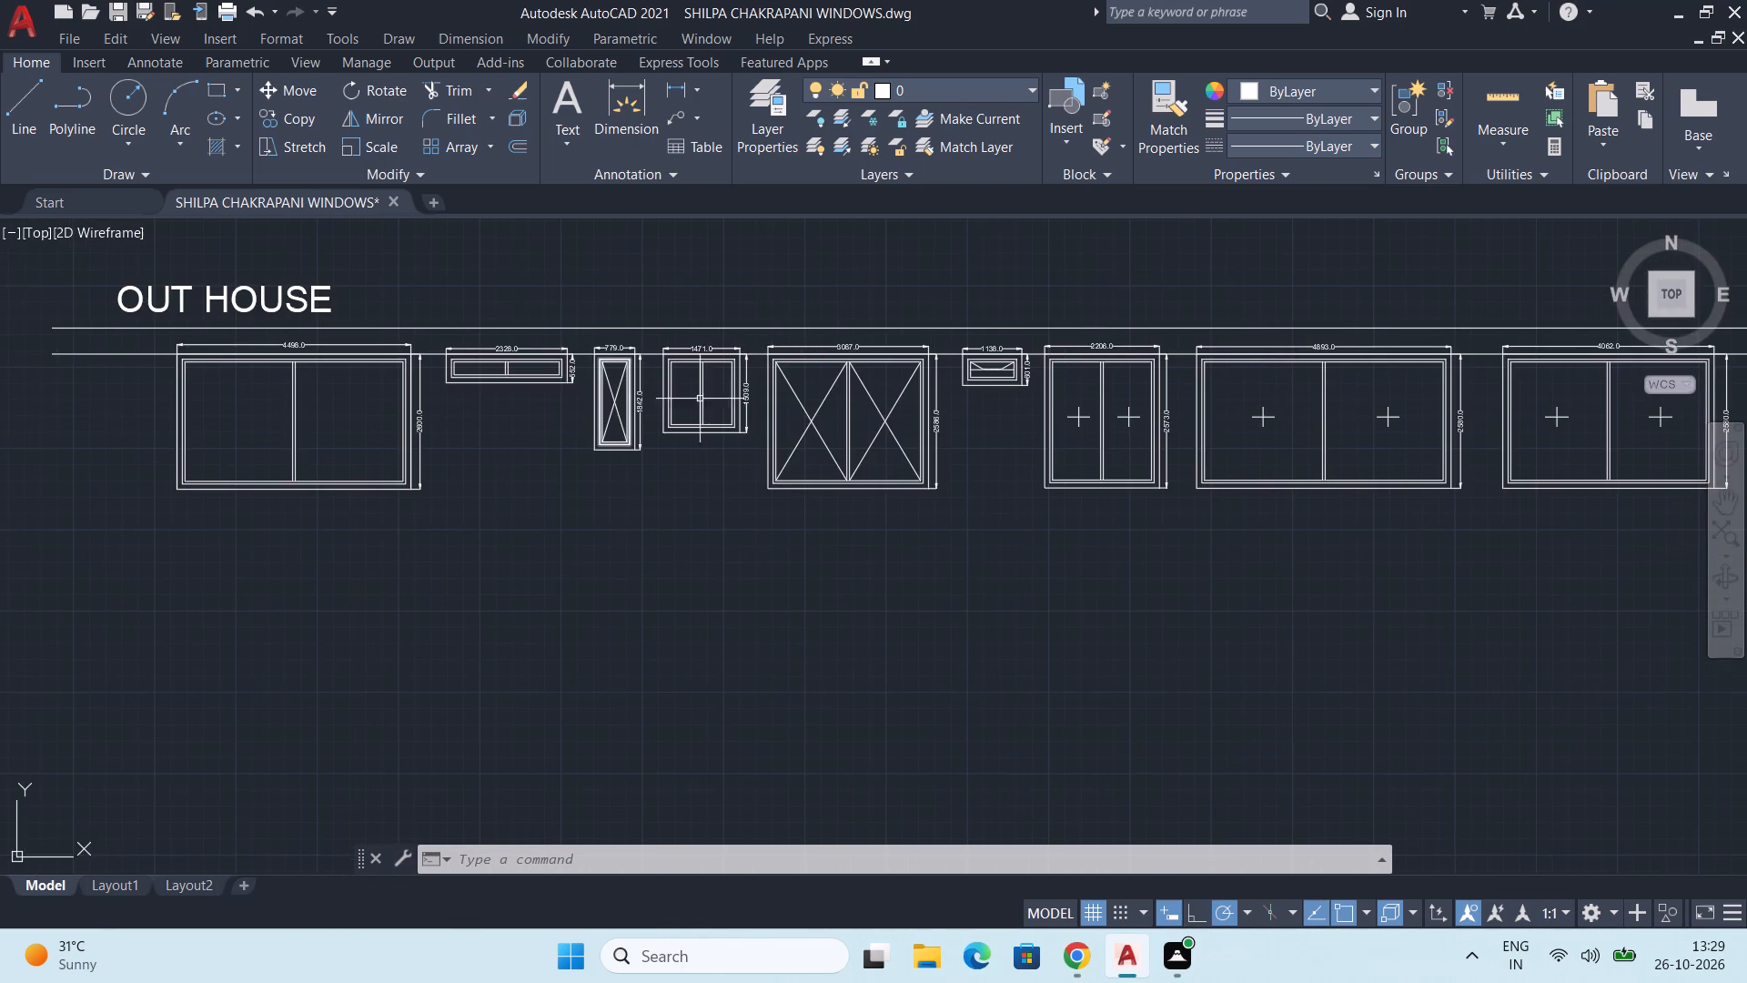
Delete the four crossing diagonal lines from both panes of the 3087-wide window.
scroll(866, 389, "up", 1)
middle_click_drag(833, 491, 717, 523)
left_click(643, 445)
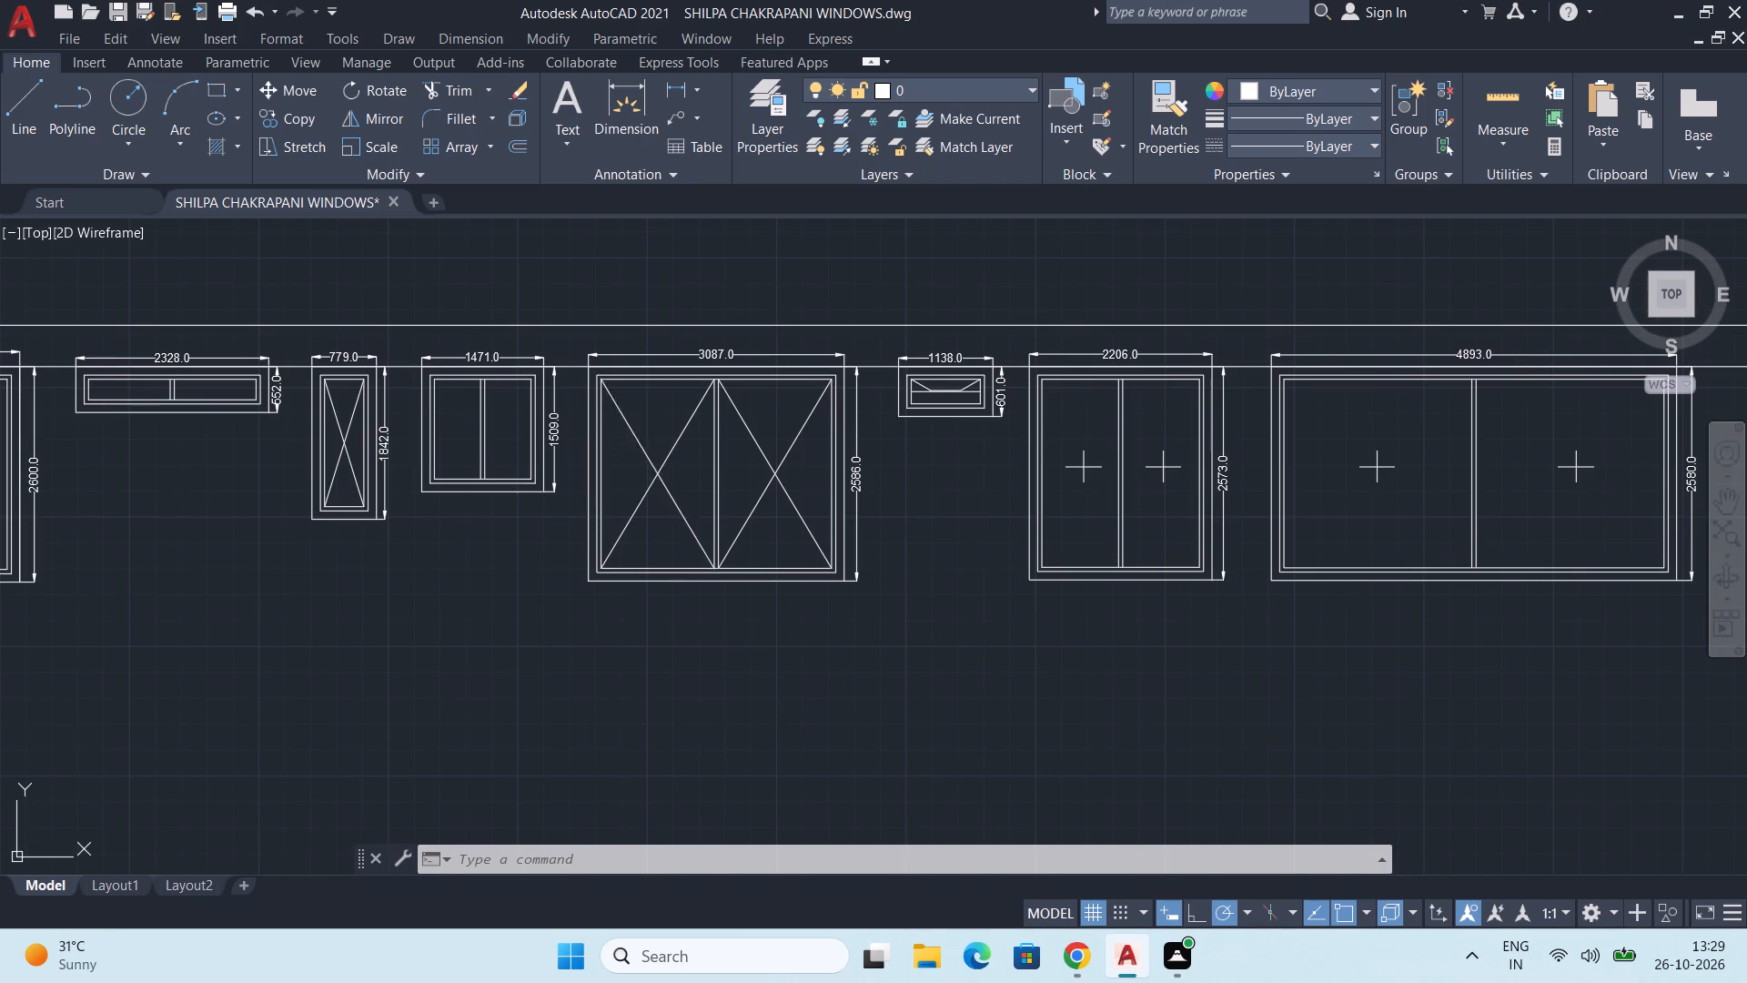
key("Delete")
left_click(653, 478)
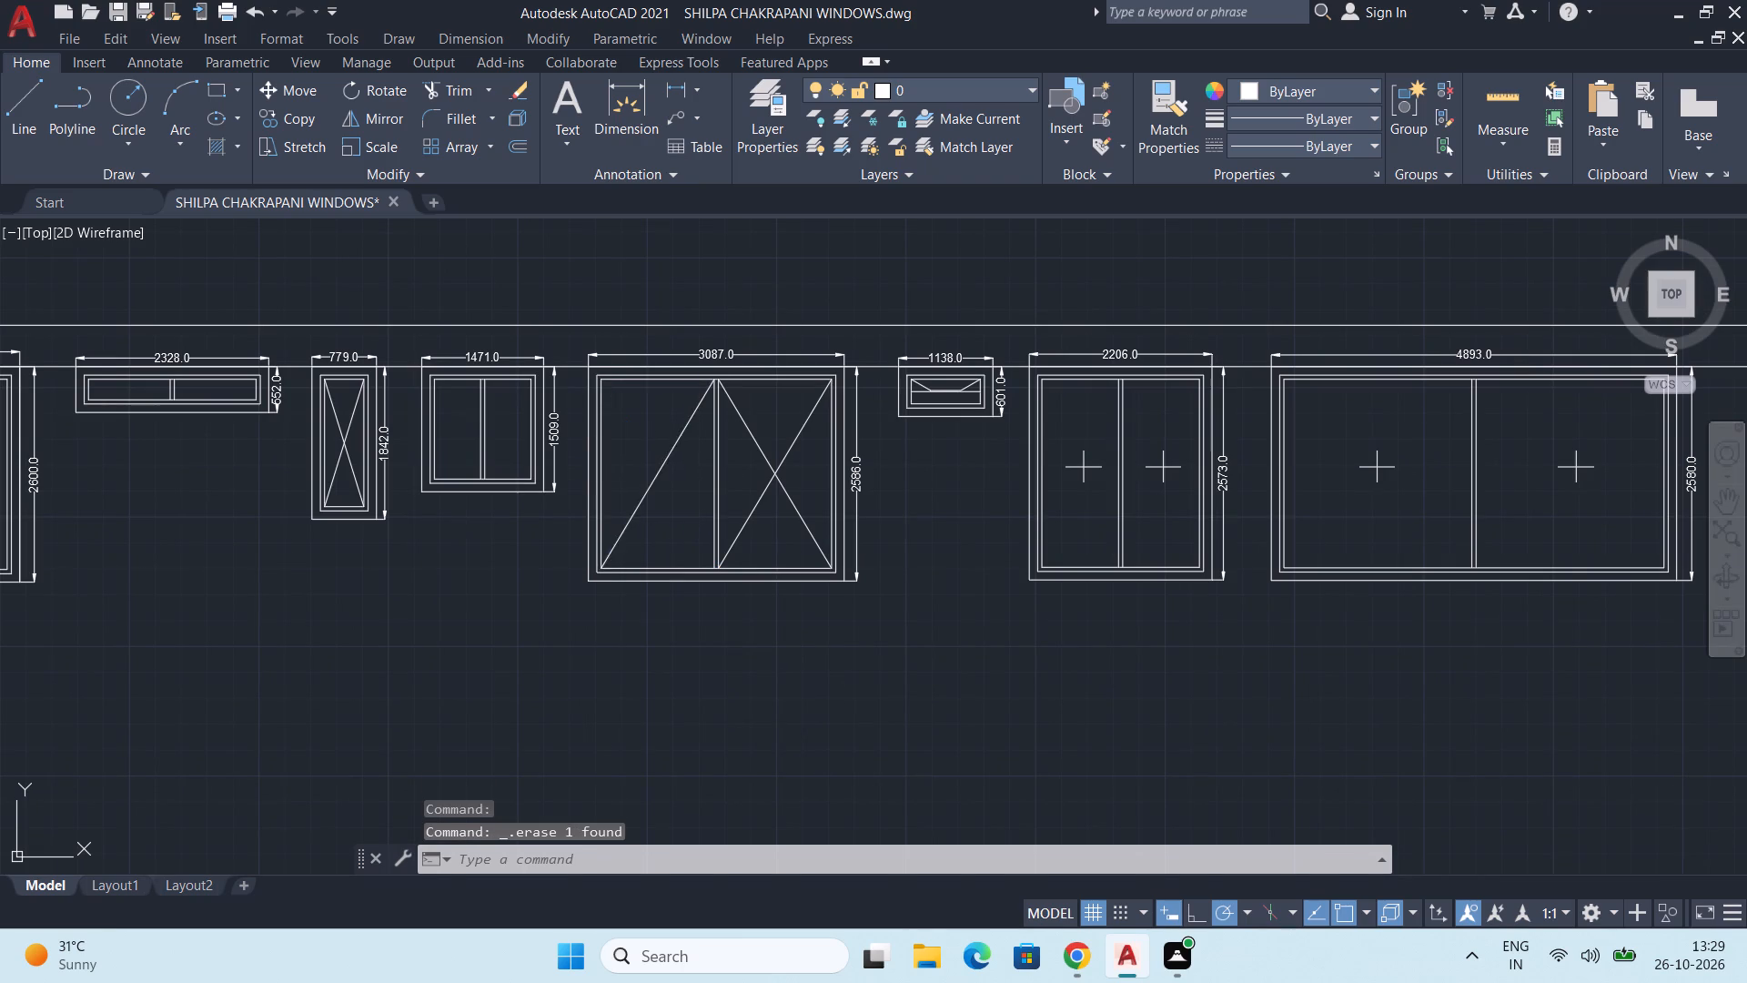
key("Delete")
left_click(757, 443)
key("Delete")
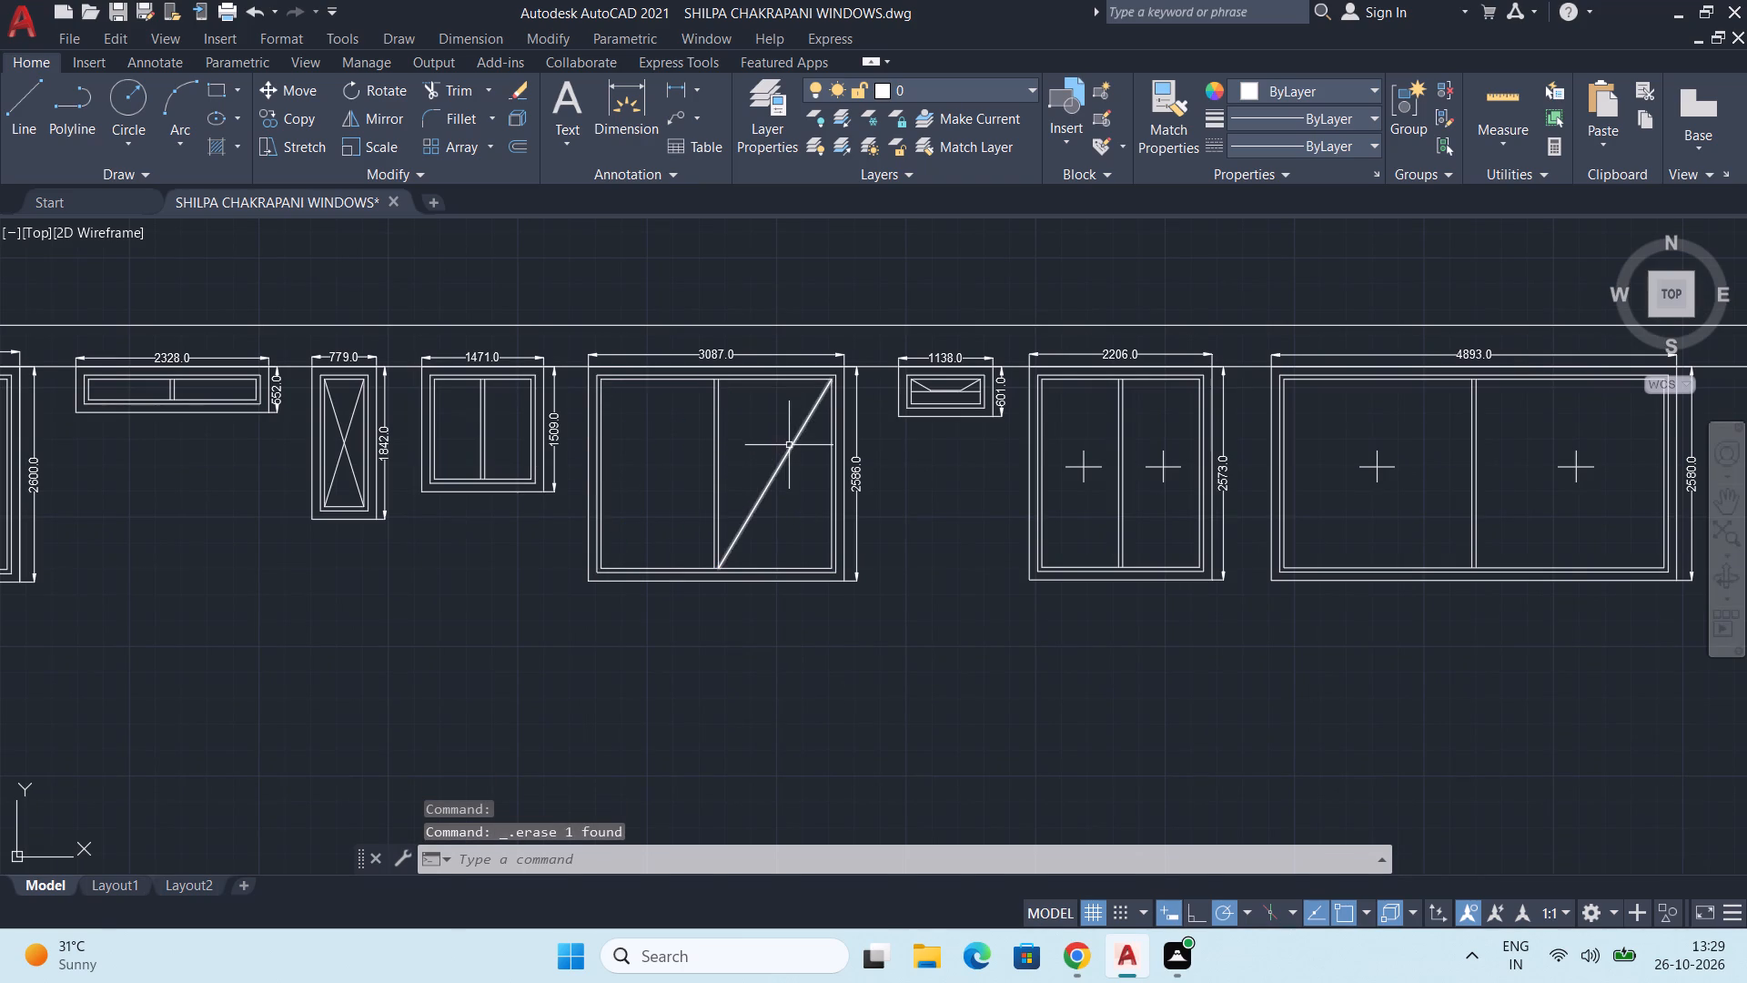
left_click(789, 446)
key("Delete")
Delete the two crossing diagonal lines inside the narrow 779-wide window.
scroll(280, 450, "up", 1)
middle_click_drag(394, 461, 390, 514)
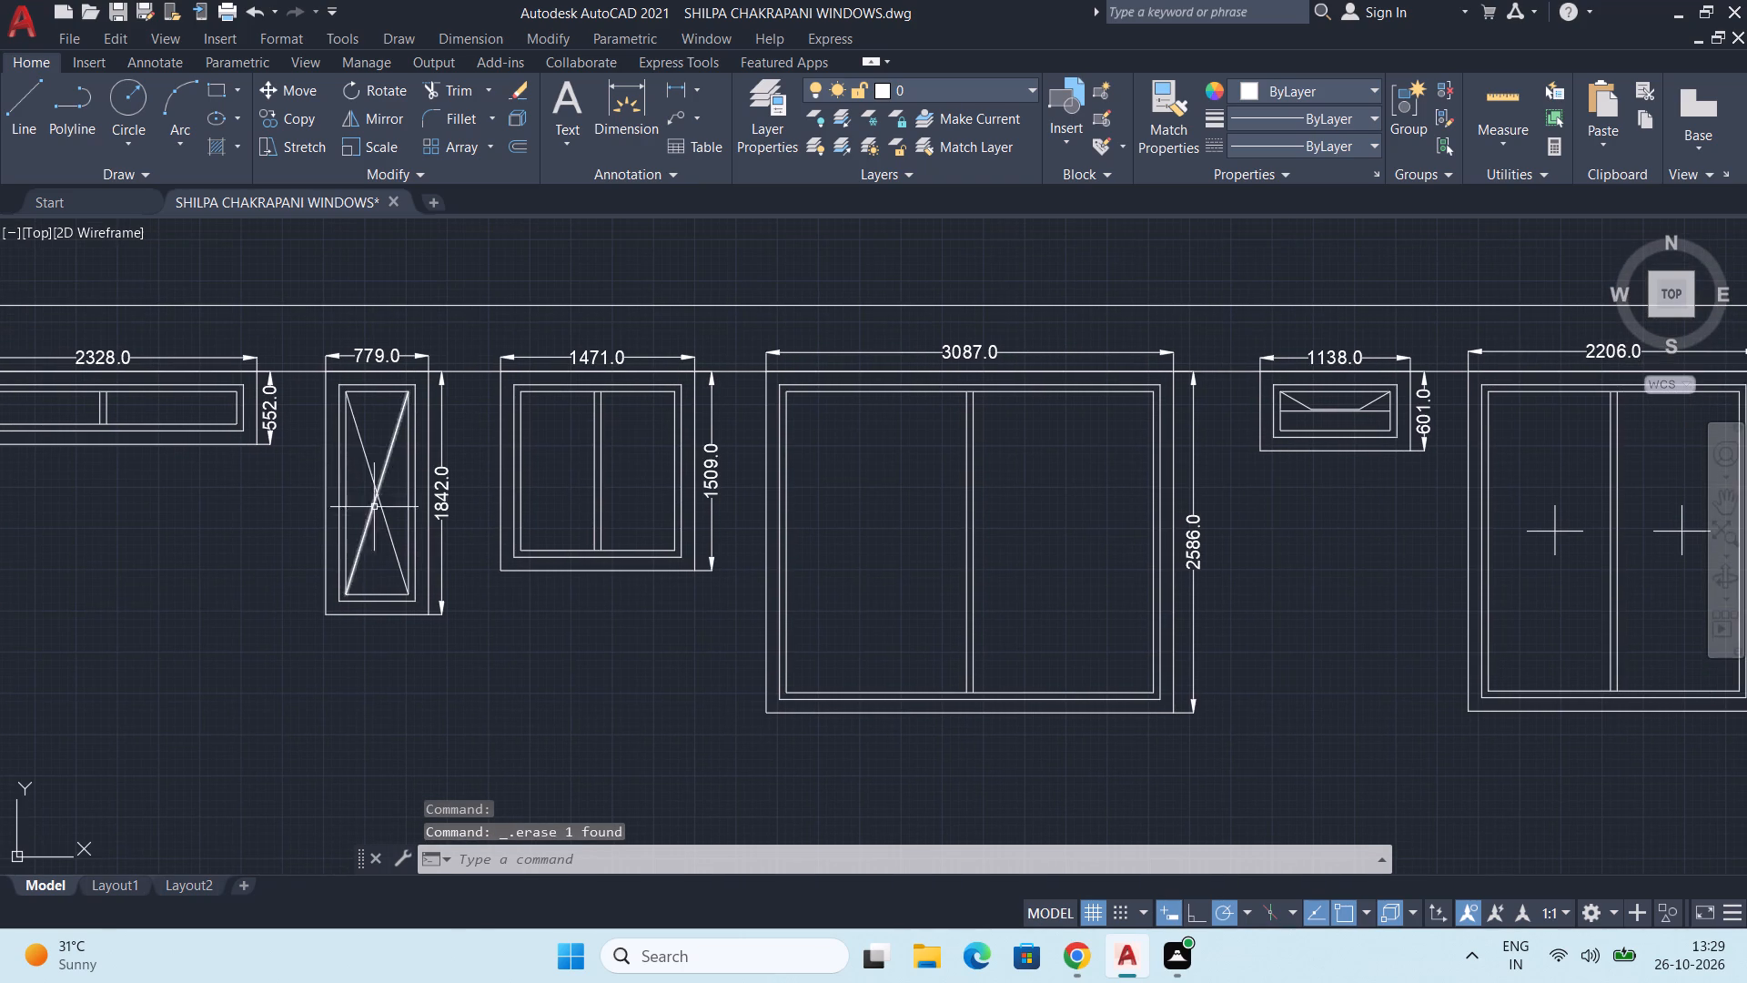
left_click(369, 457)
key("Delete")
left_click(389, 451)
key("Delete")
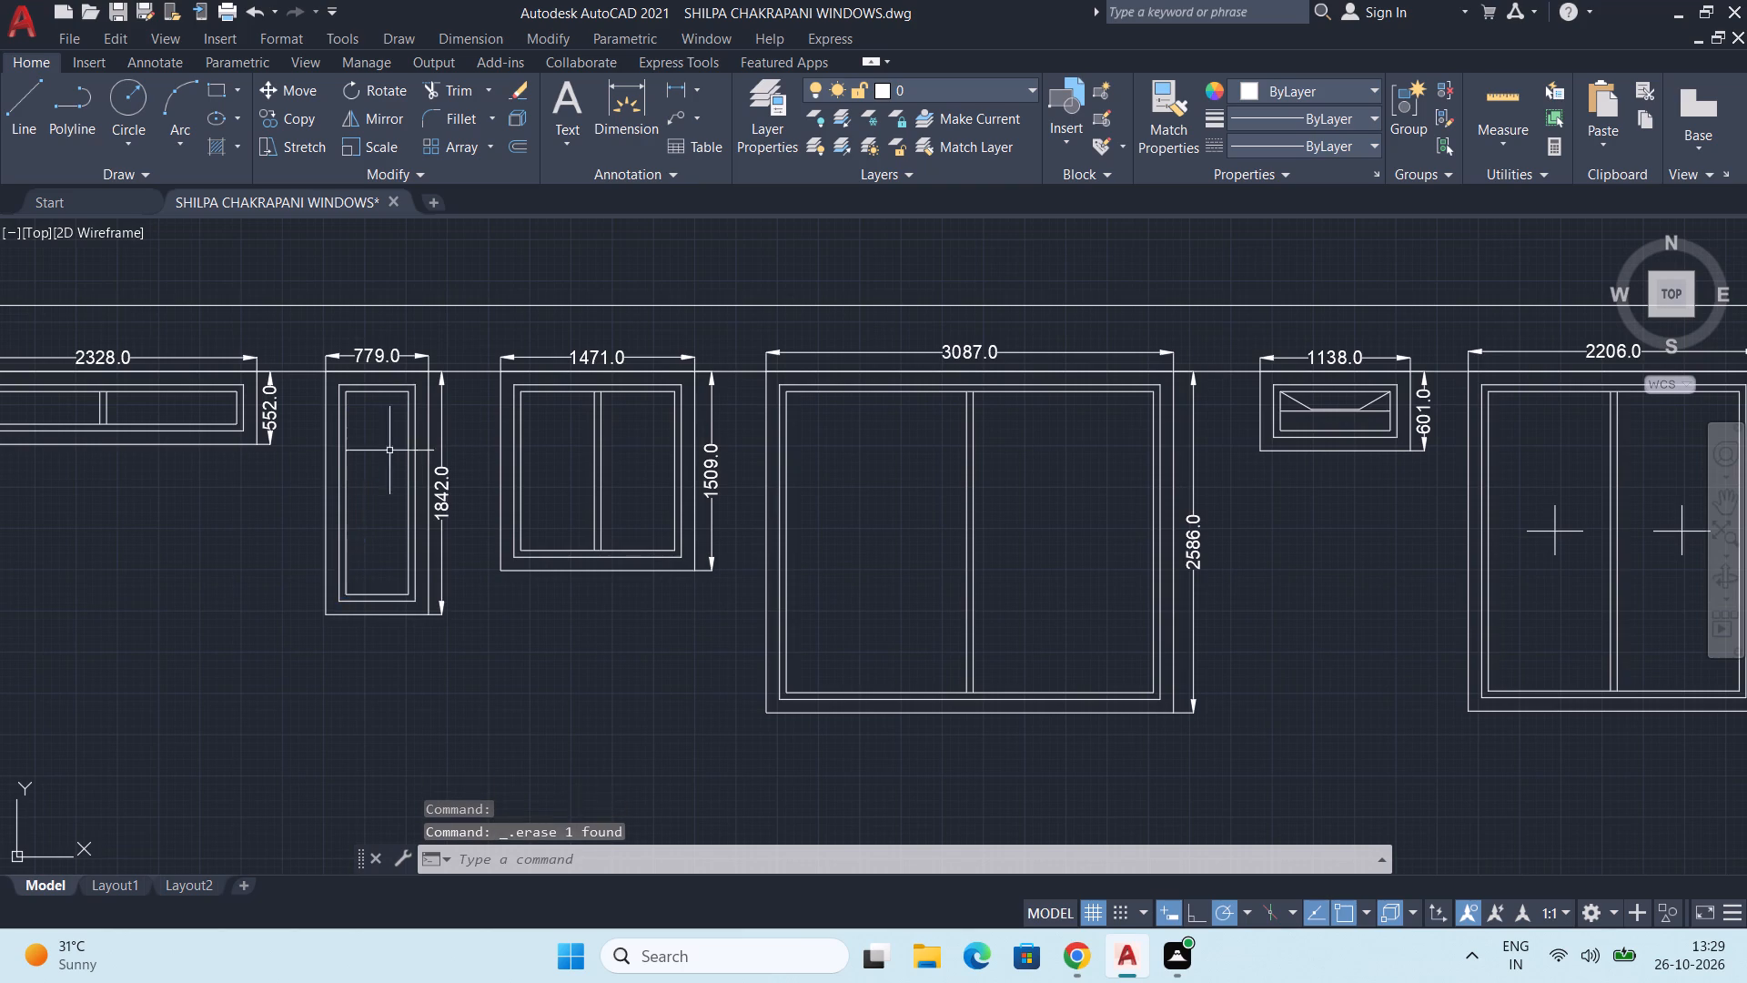
Copy the plus mark from the left pane of the 2206-wide window into both panes of the 3087-wide window, keeping it level.
scroll(389, 451, "down", 1)
middle_click_drag(678, 537, 584, 543)
middle_click_drag(772, 542, 771, 545)
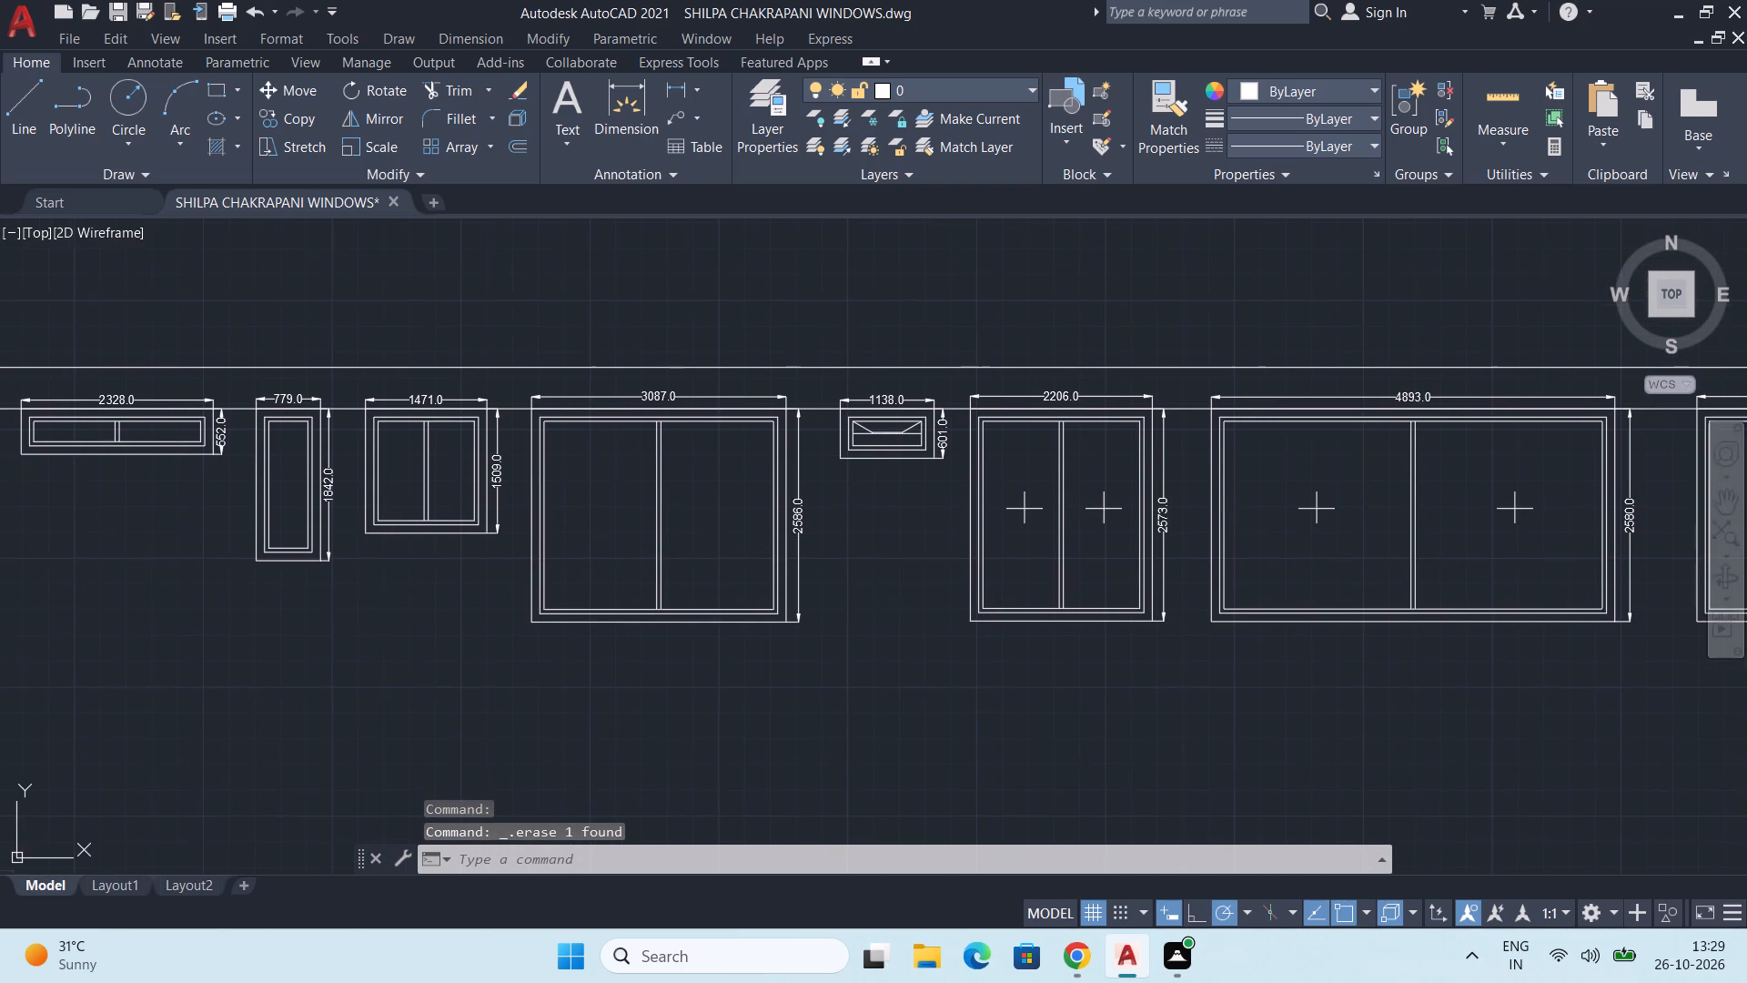
middle_click_drag(771, 545, 714, 554)
scroll(931, 522, "up", 1)
left_click(944, 460)
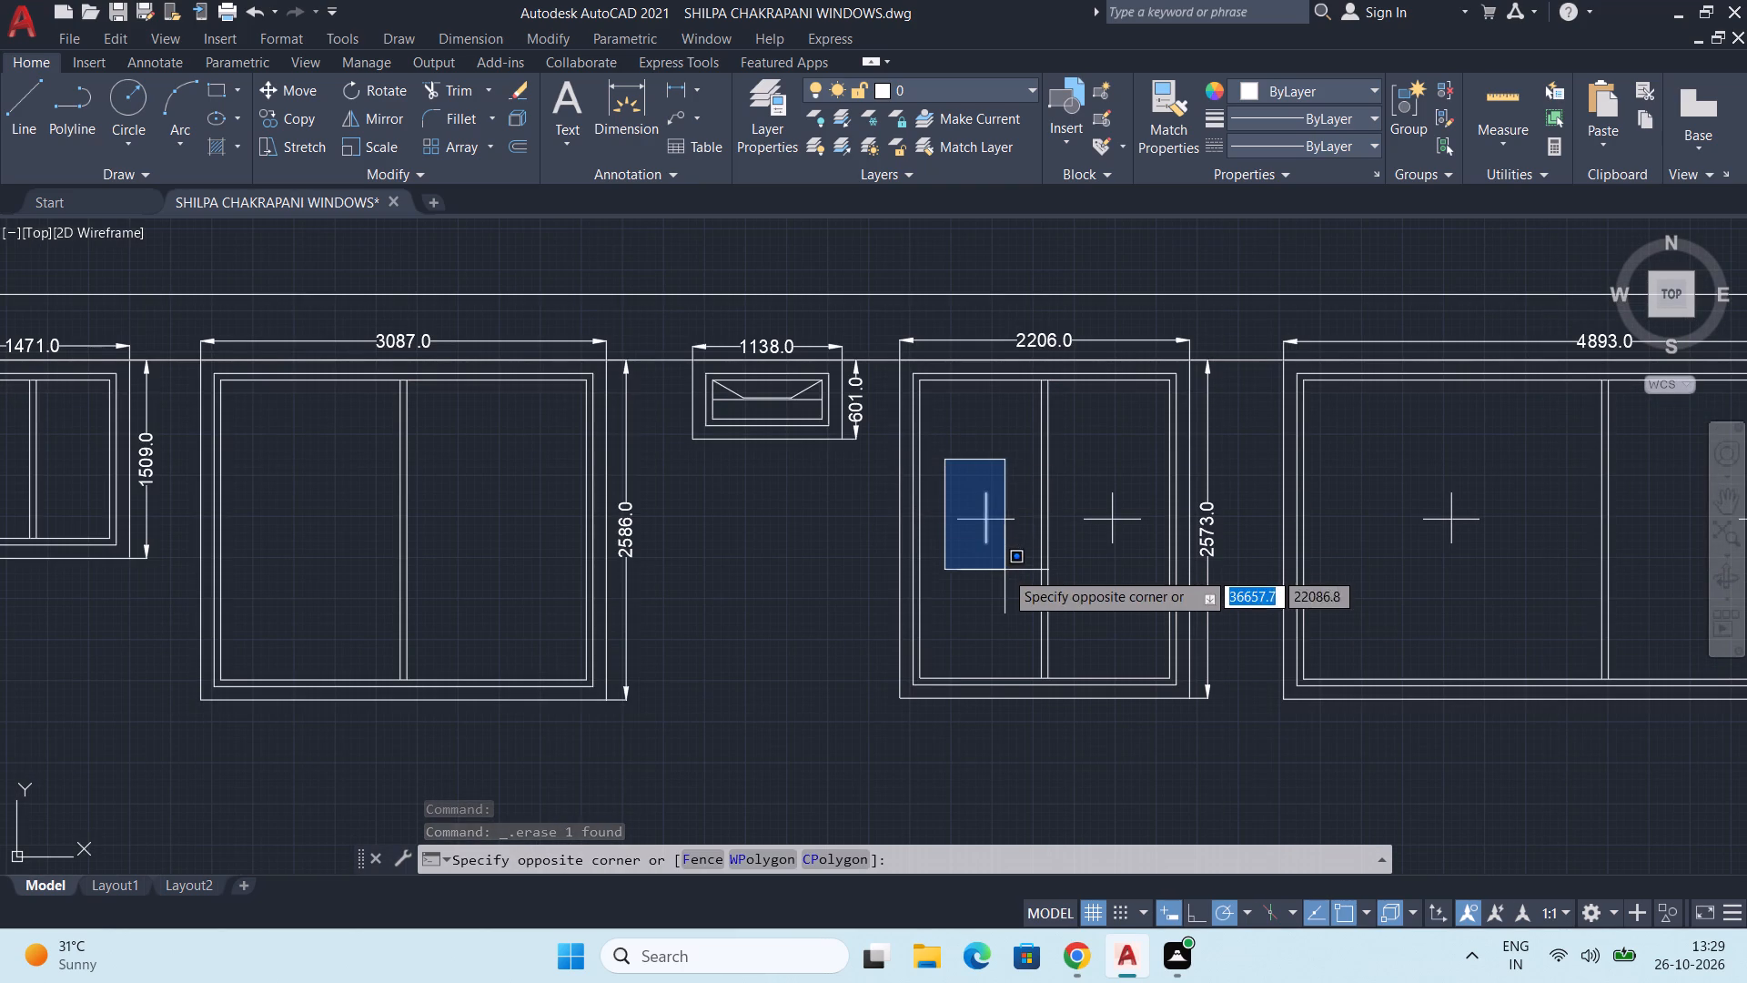
left_click(1021, 584)
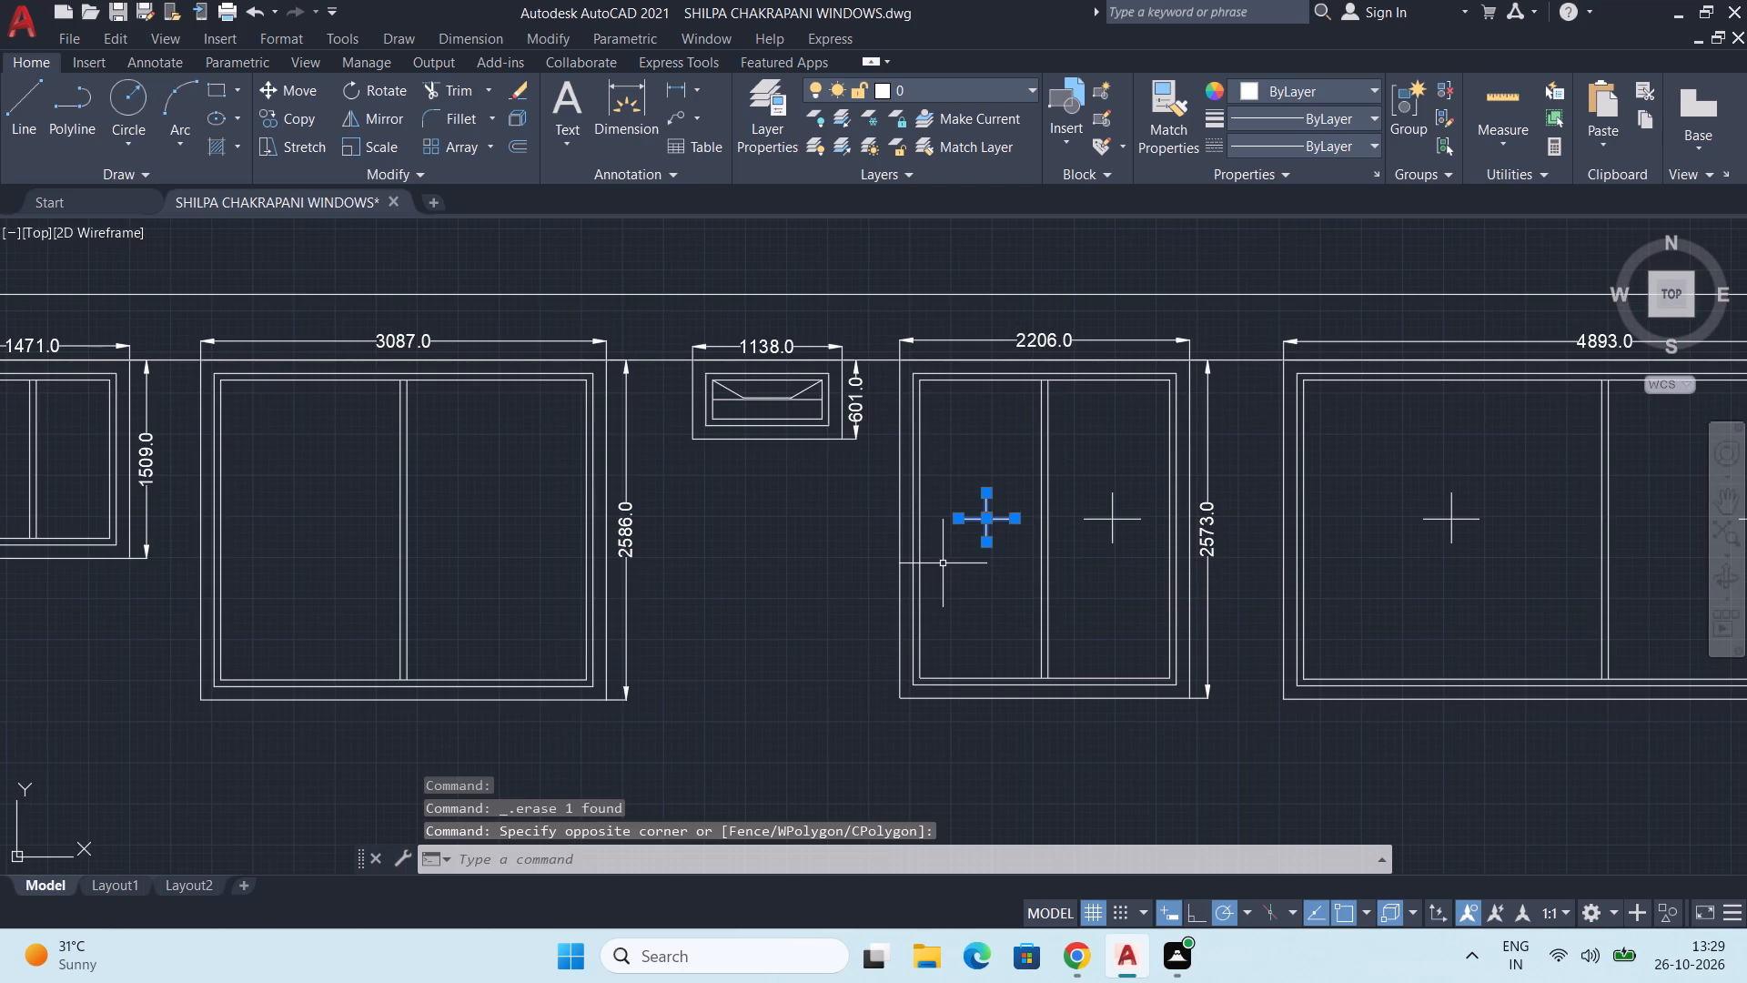
key("c")
key("o")
key("Return")
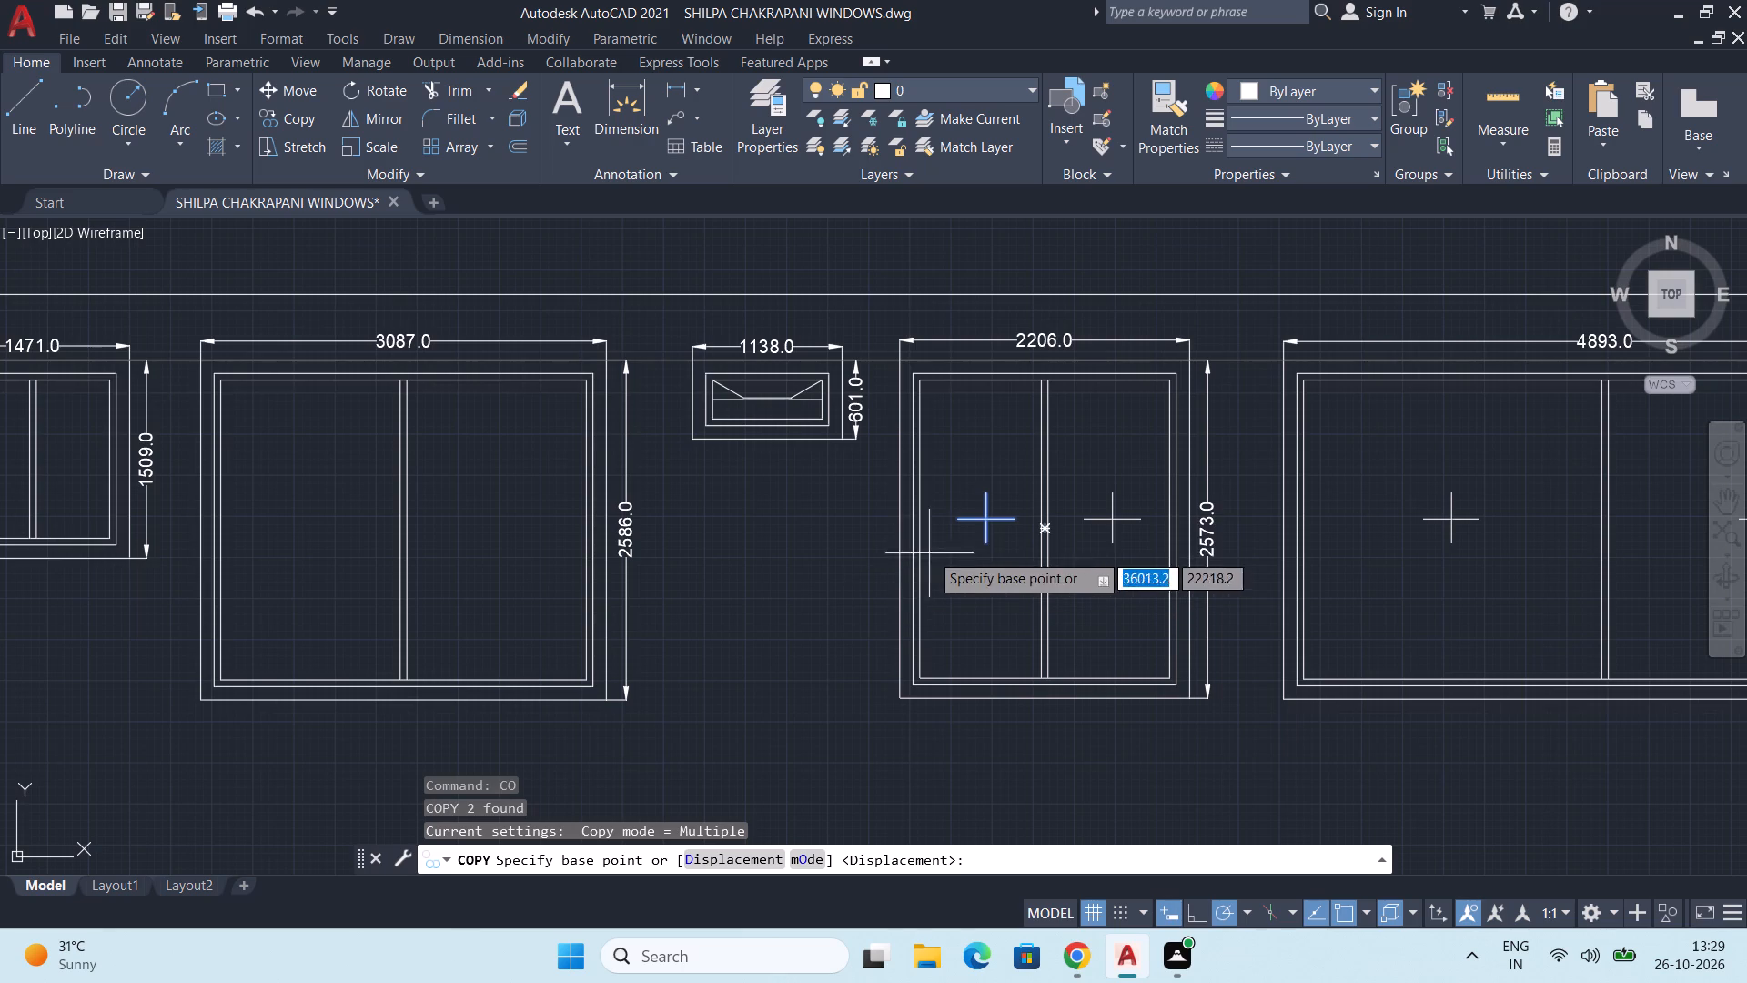
left_click(986, 518)
middle_click_drag(425, 547, 522, 520)
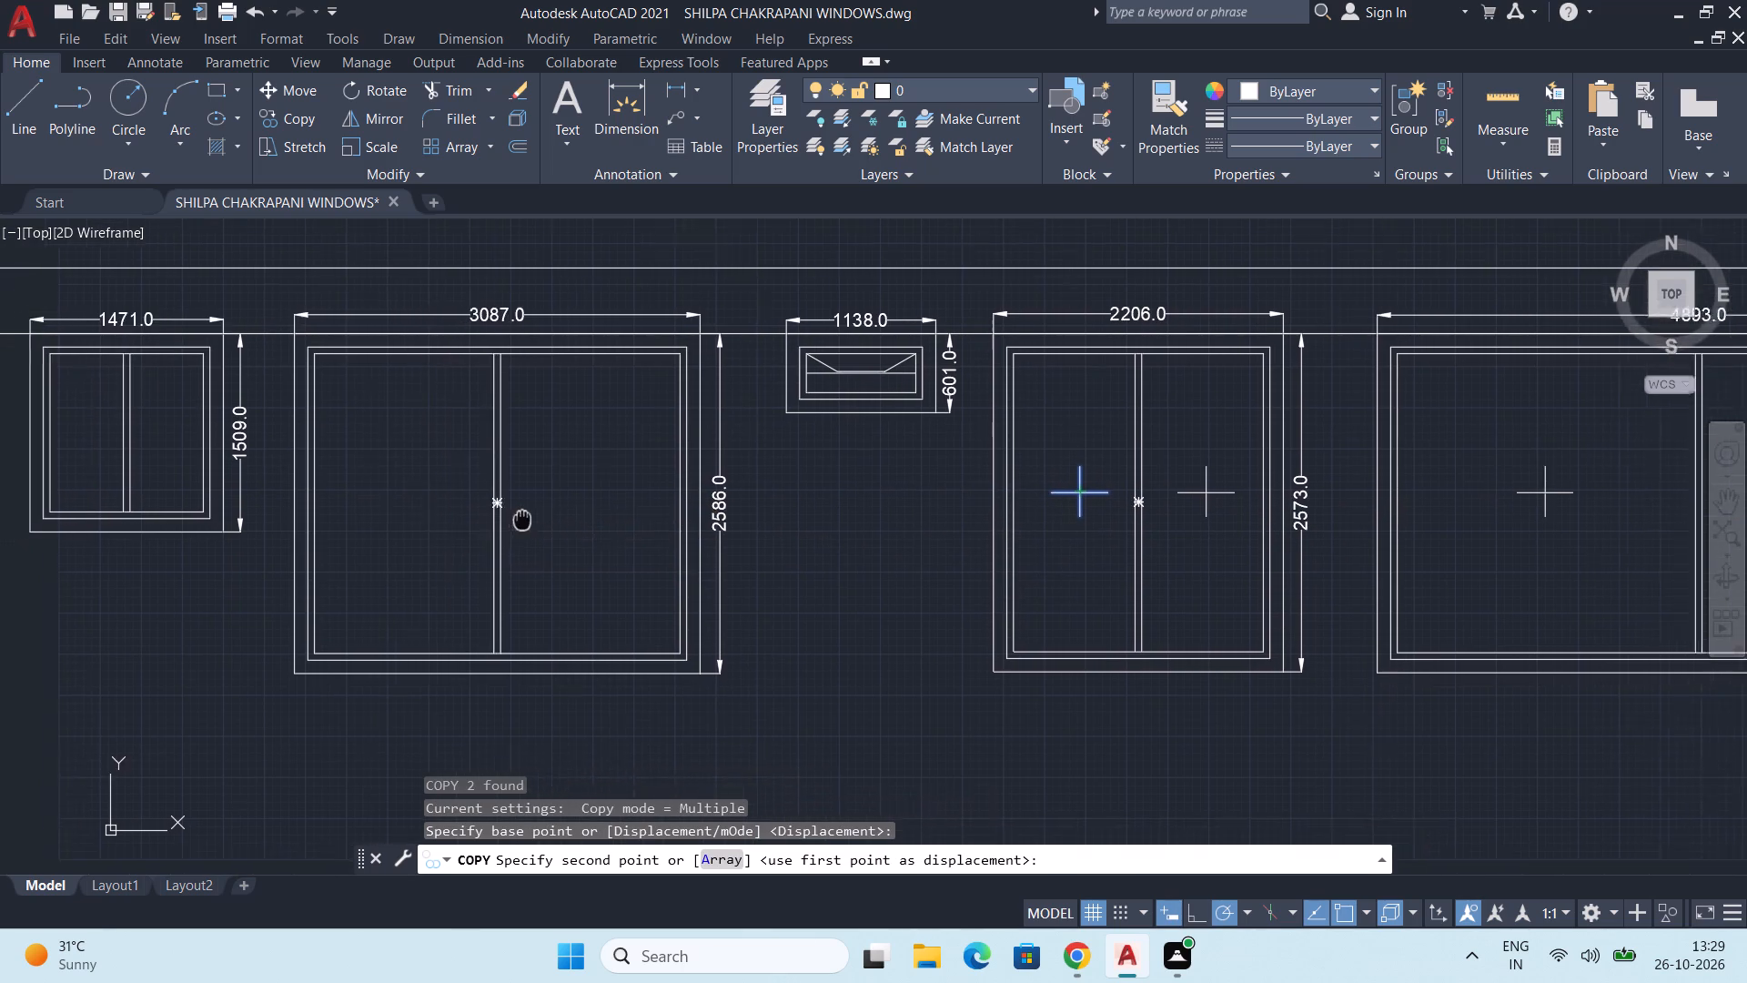
middle_click_drag(522, 520, 529, 590)
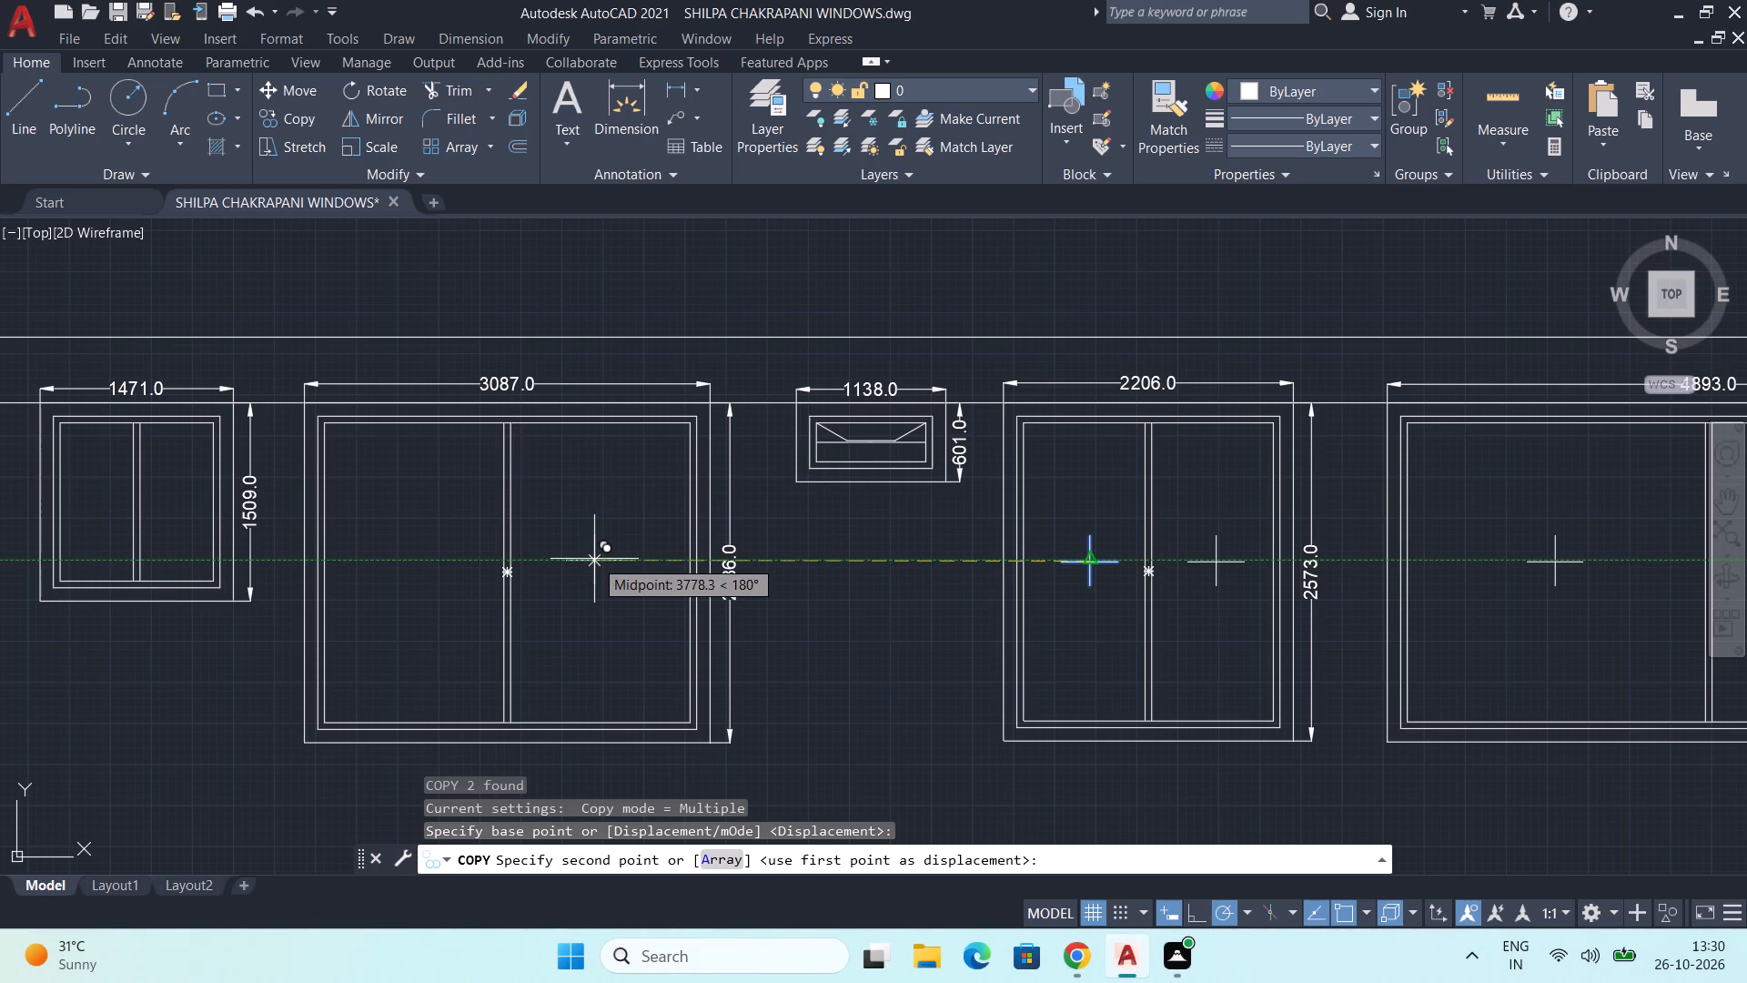
left_click(596, 559)
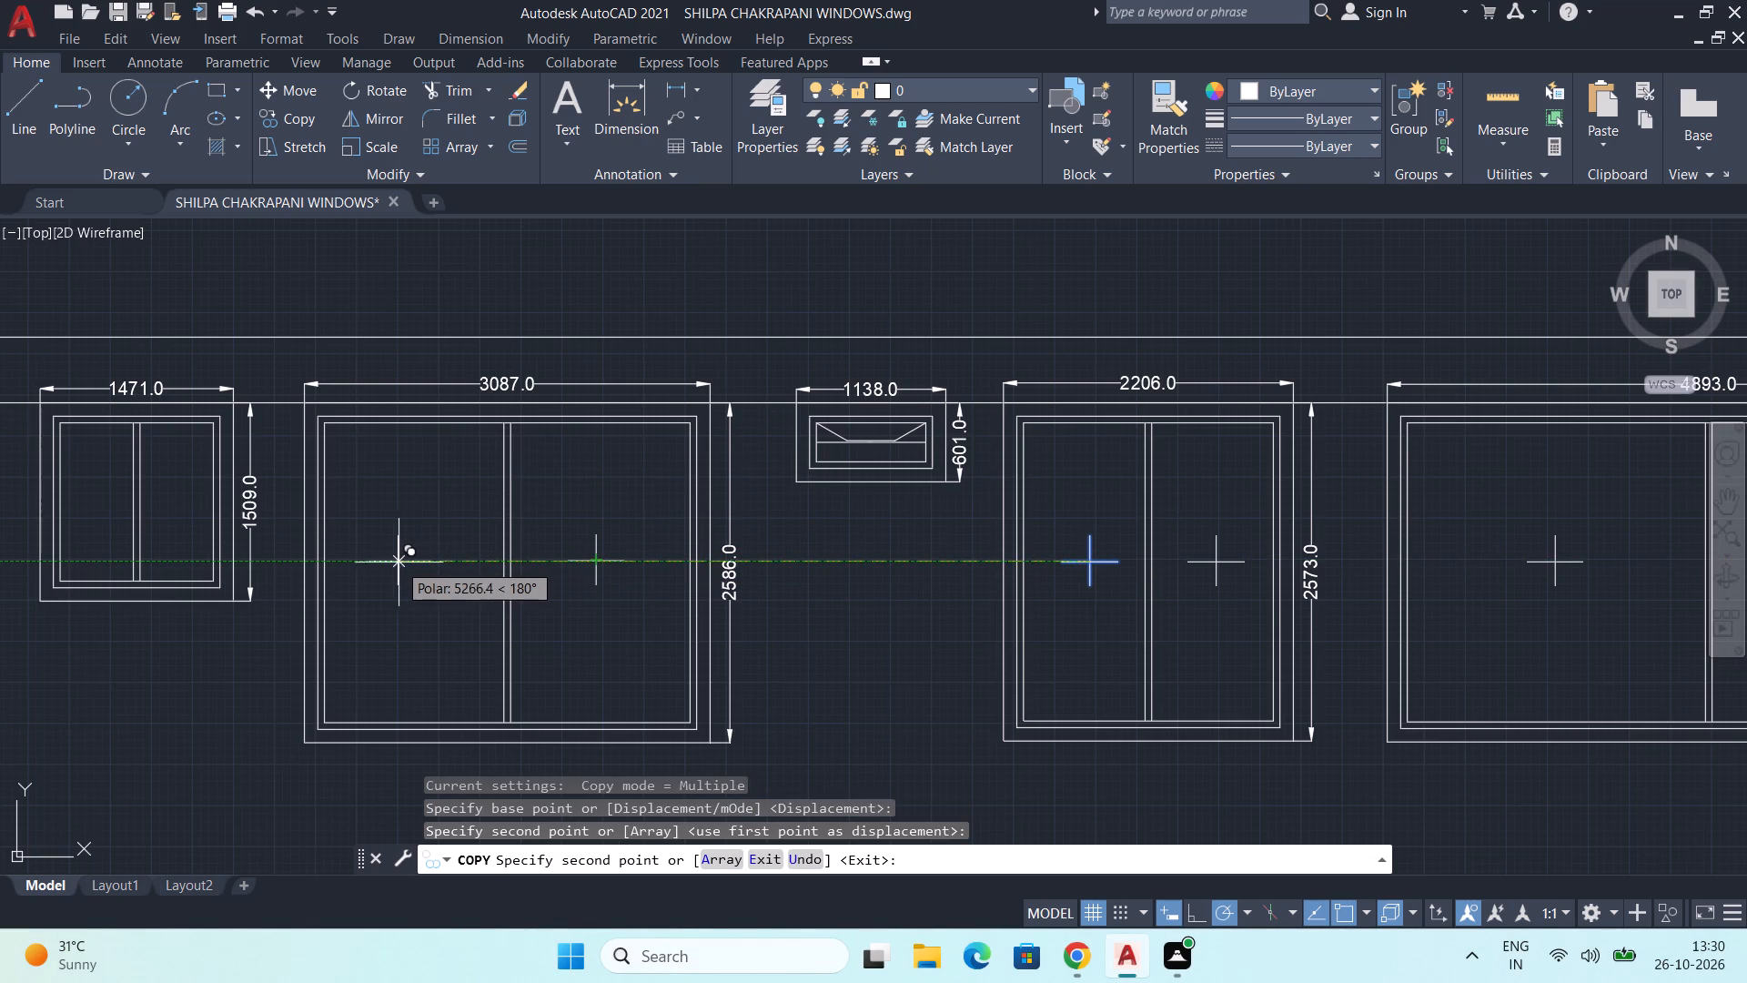
left_click(409, 563)
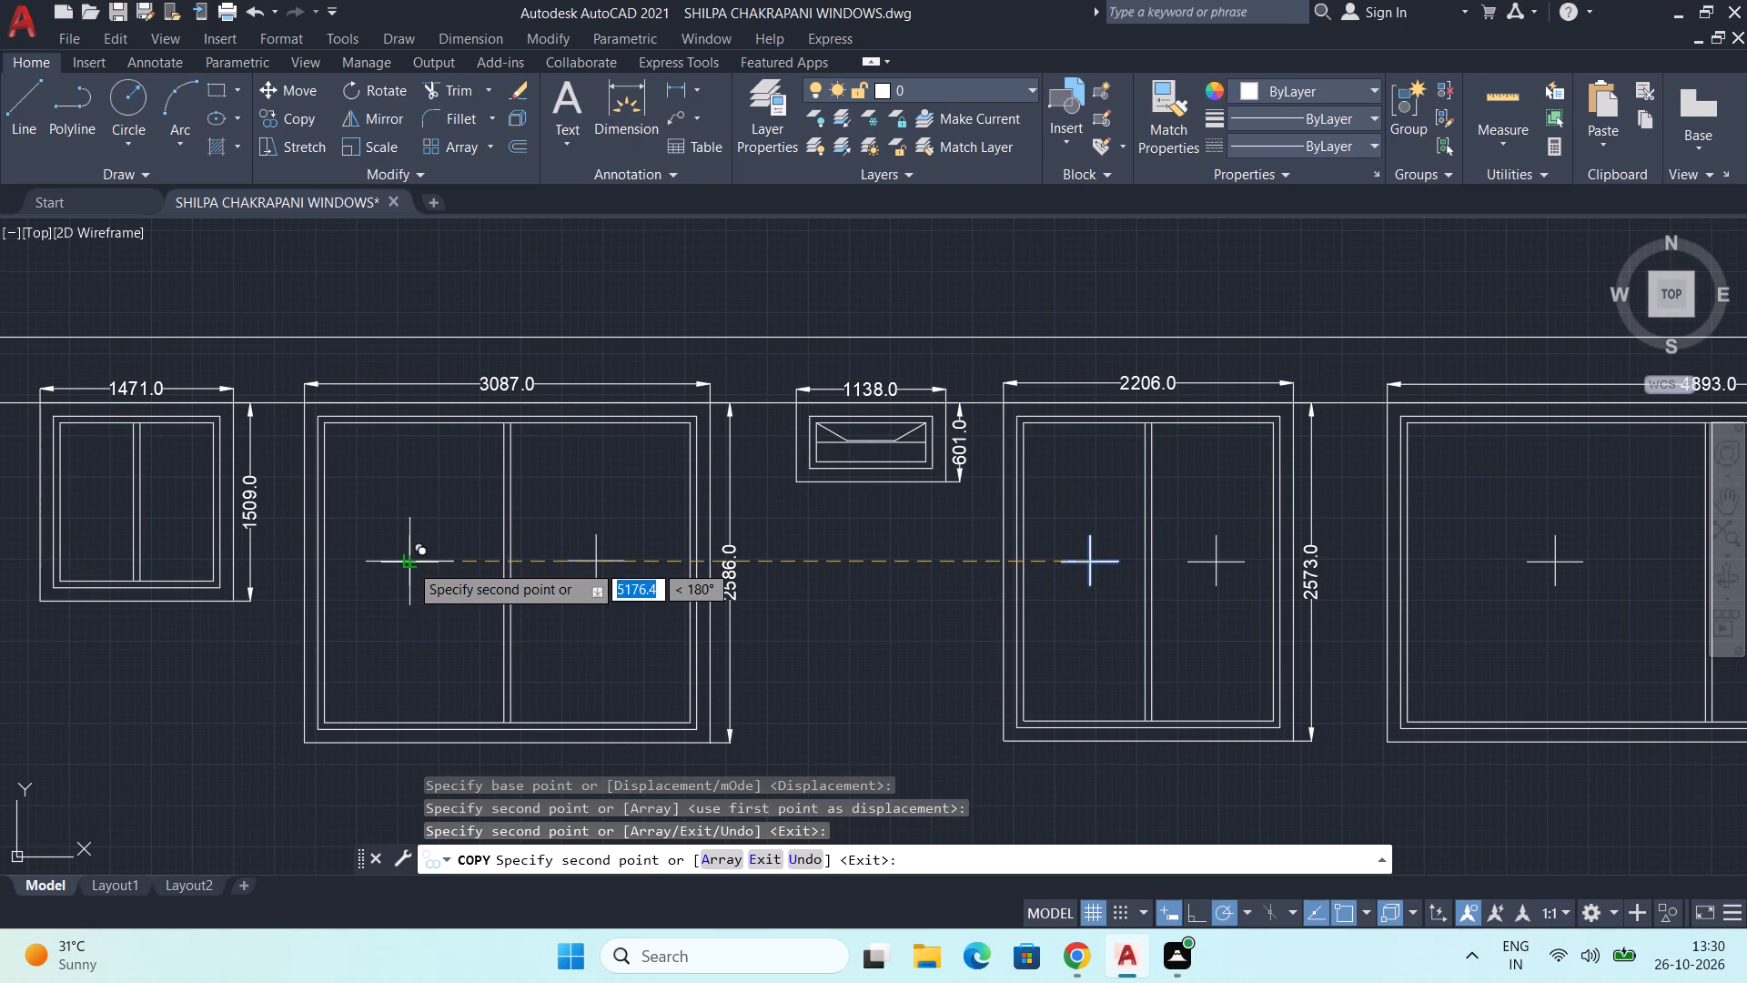
key("Escape")
Change the OUT HOUSE title's text height to 400 and finish editing the text.
scroll(409, 563, "down", 2)
scroll(383, 587, "up", 1)
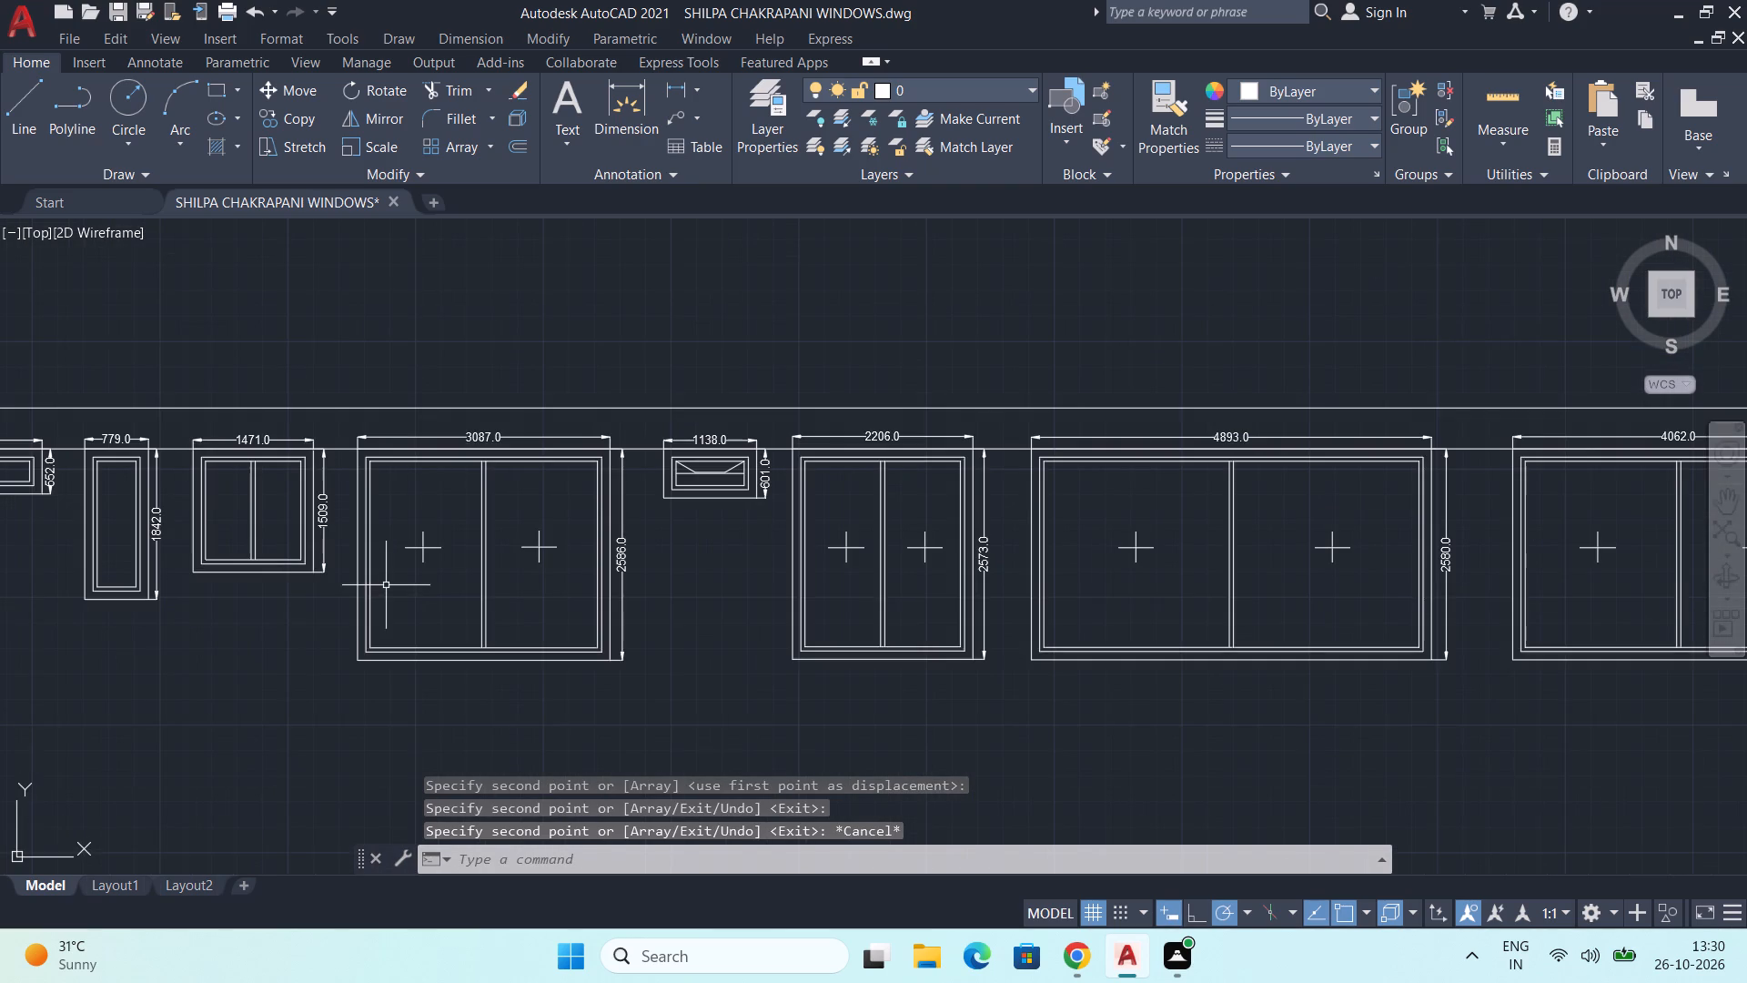
scroll(386, 585, "down", 1)
middle_click_drag(584, 559, 613, 533)
middle_click_drag(324, 625, 405, 564)
middle_click_drag(256, 521, 330, 512)
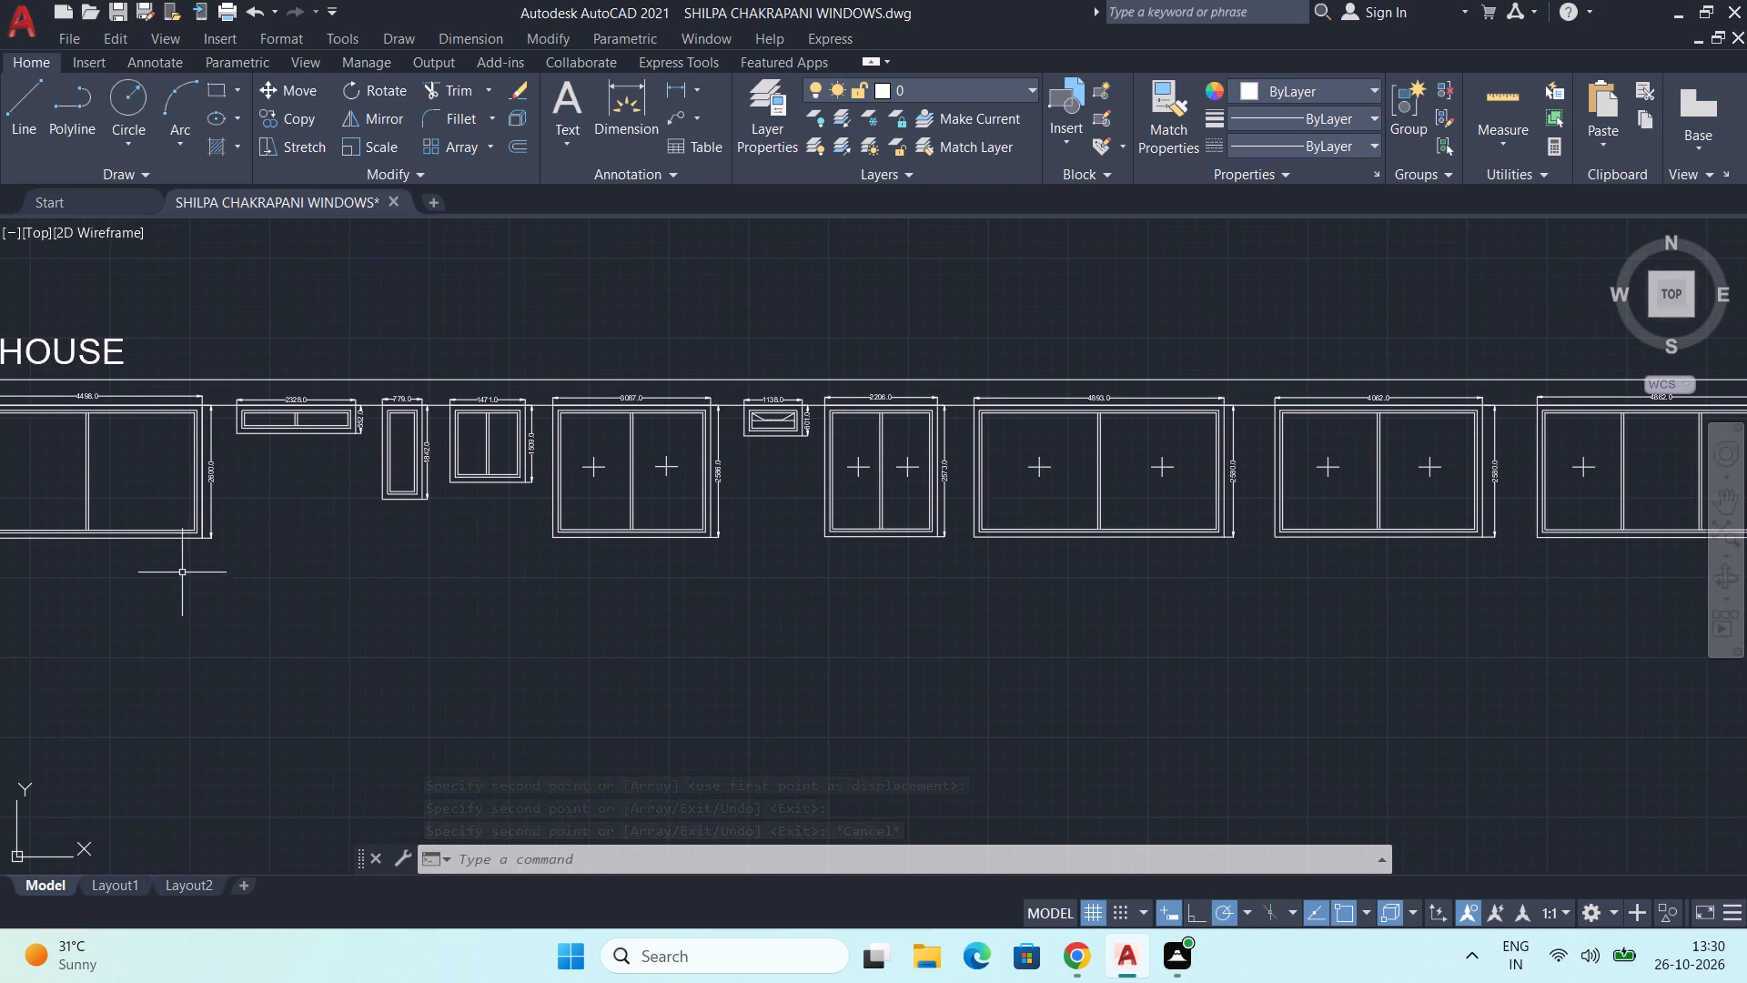
middle_click_drag(192, 546, 413, 567)
scroll(100, 328, "up", 2)
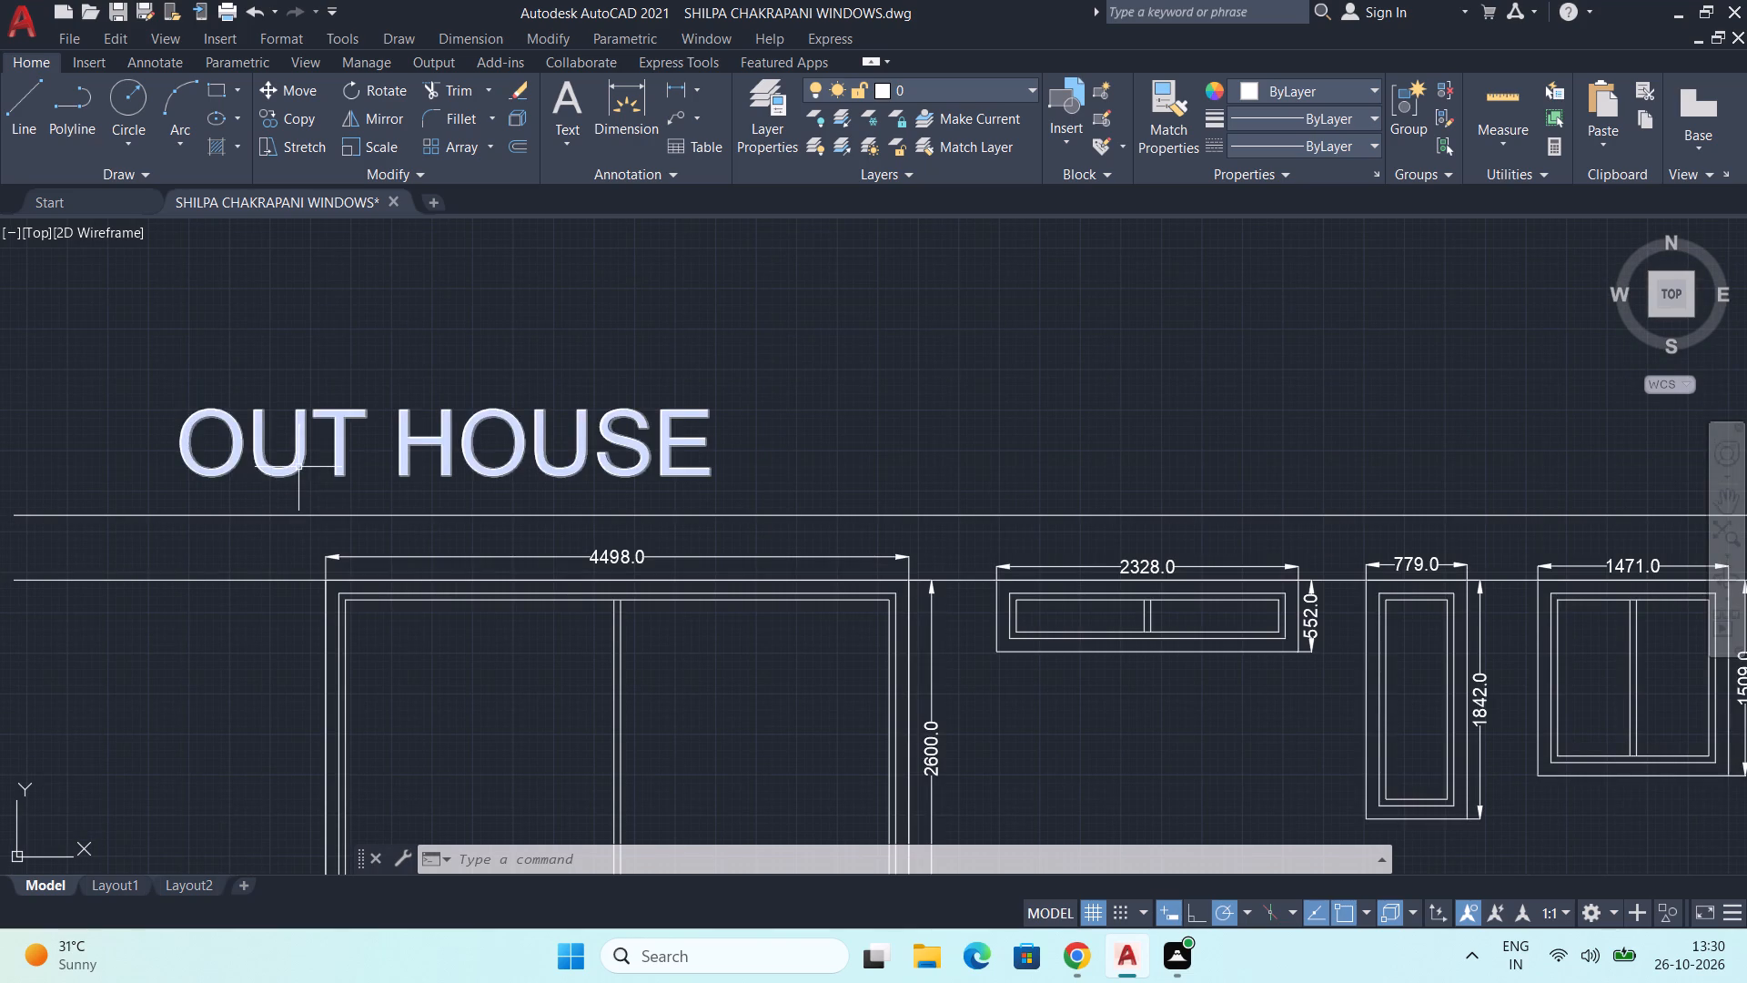
double_click(298, 467)
left_click_drag(740, 453, 43, 445)
left_click(286, 116)
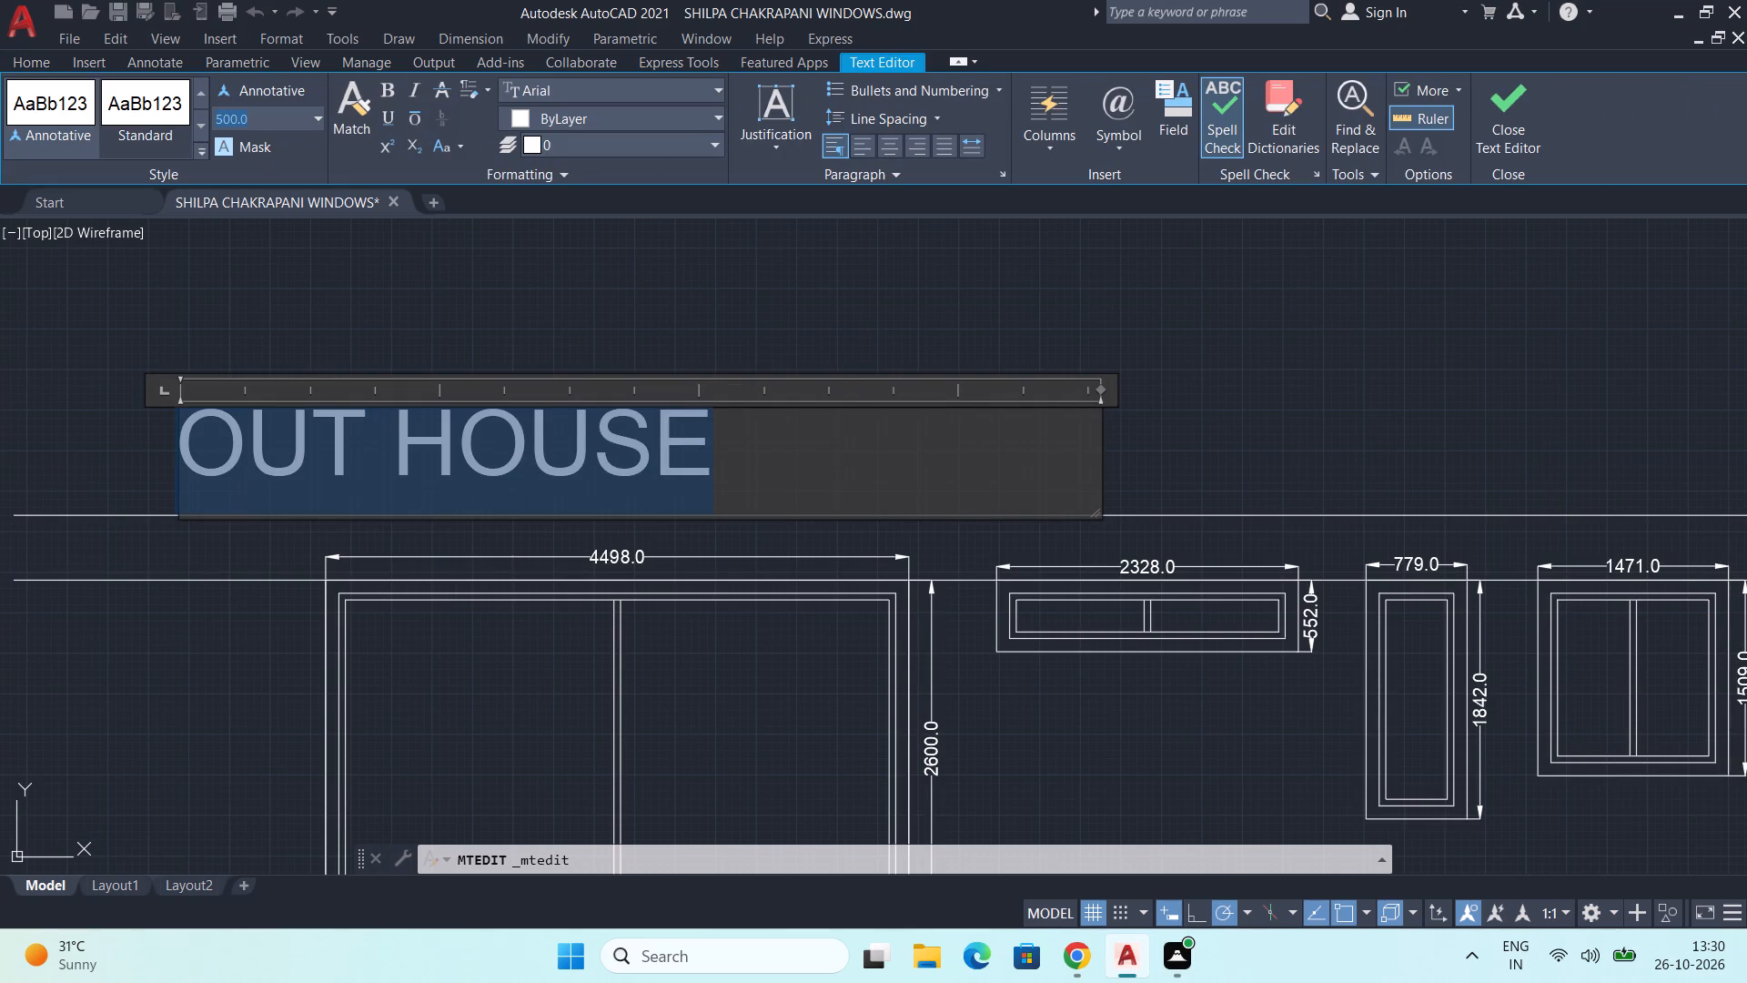
type("400")
key("Return")
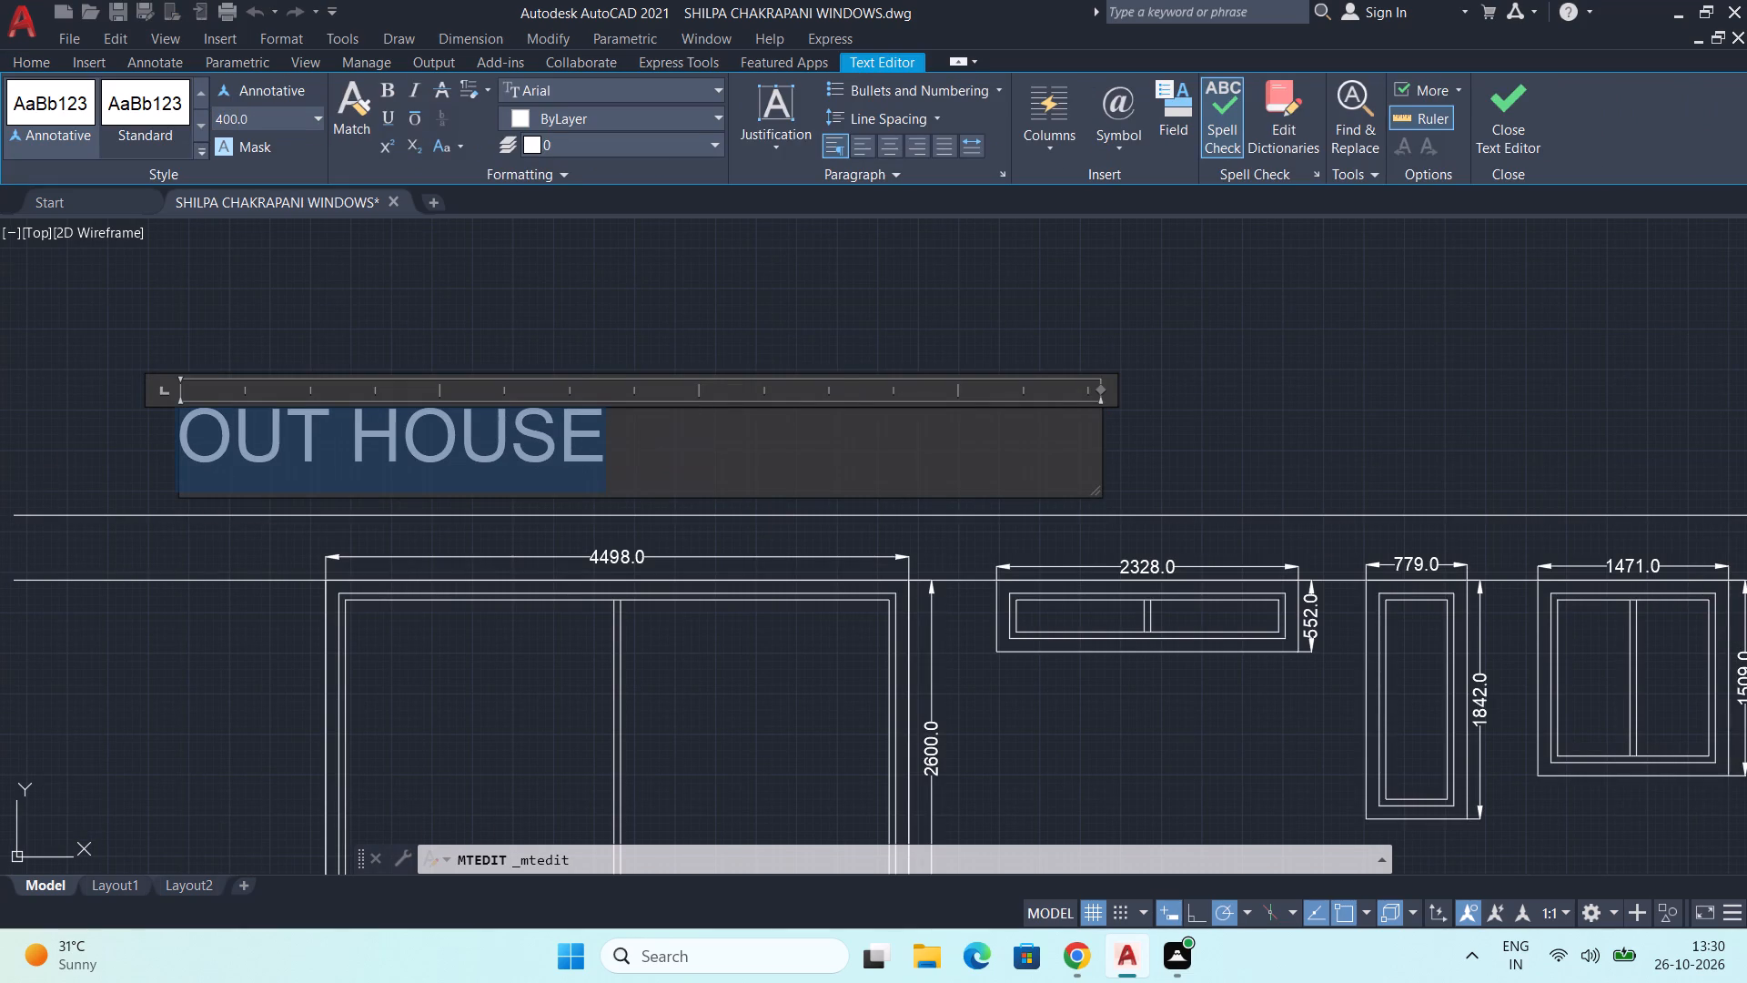
left_click(199, 820)
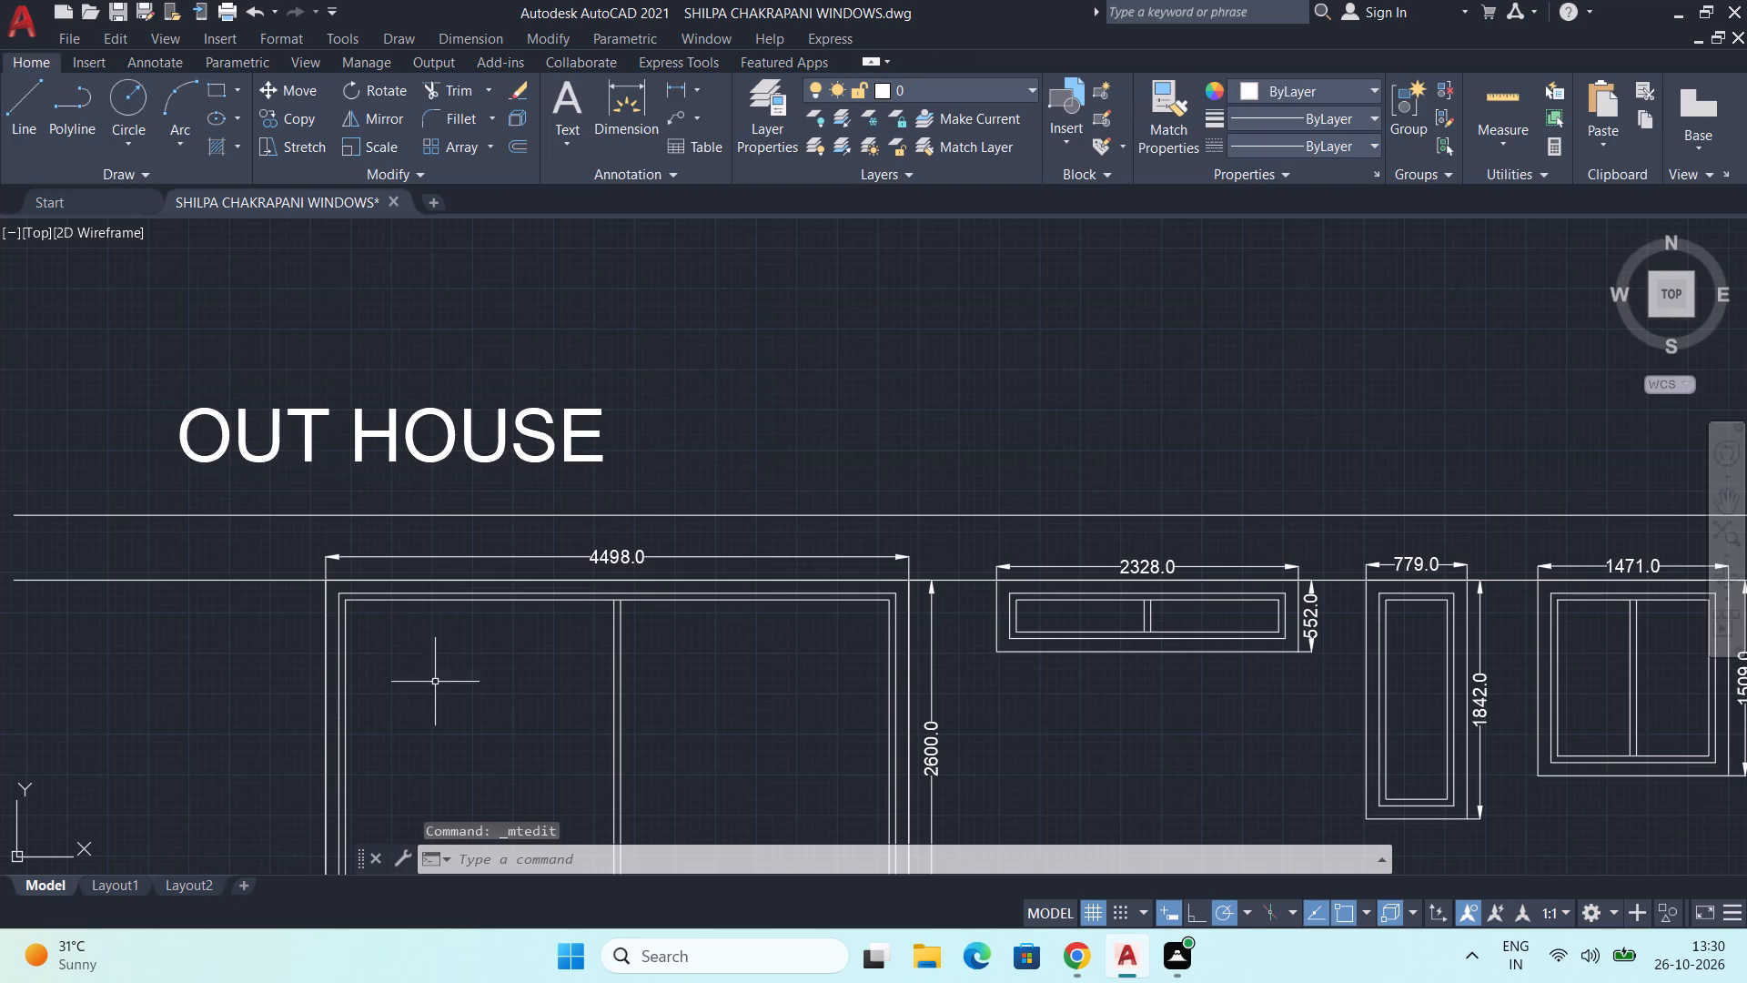
Move the OUT HOUSE title right and slightly down, starting near the 4498-wide window's left edge, just above the upper long line.
left_click(305, 415)
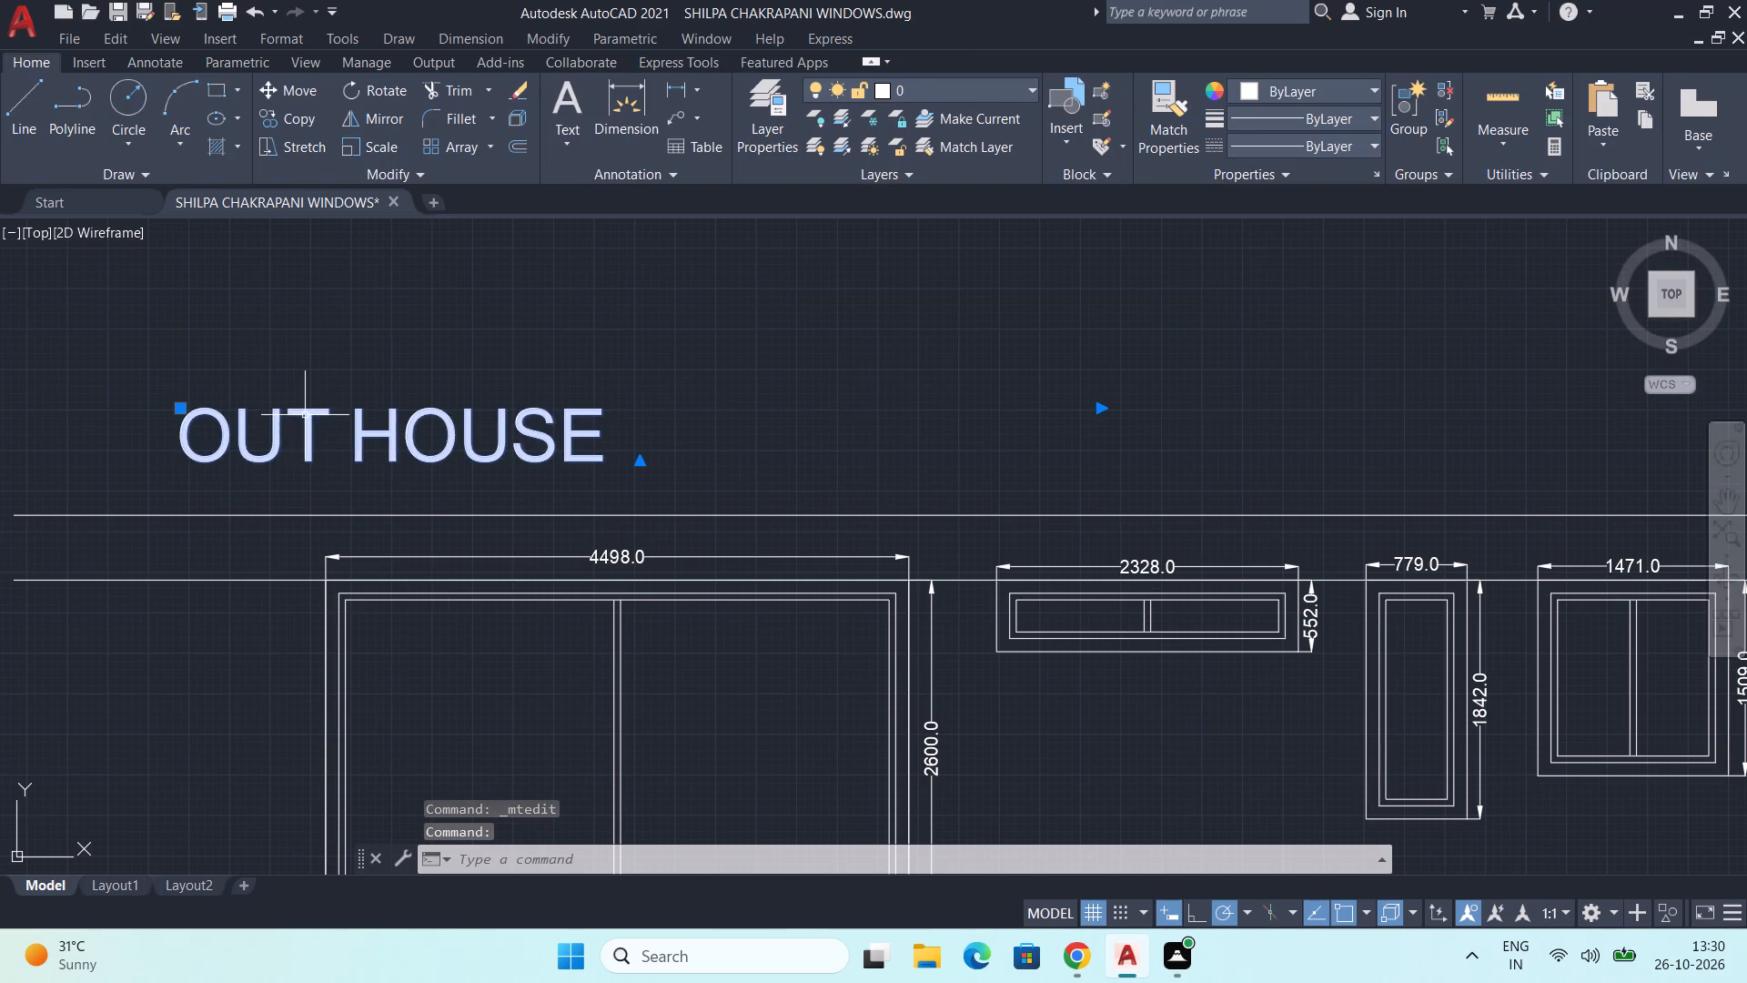
left_click_drag(325, 442, 411, 458)
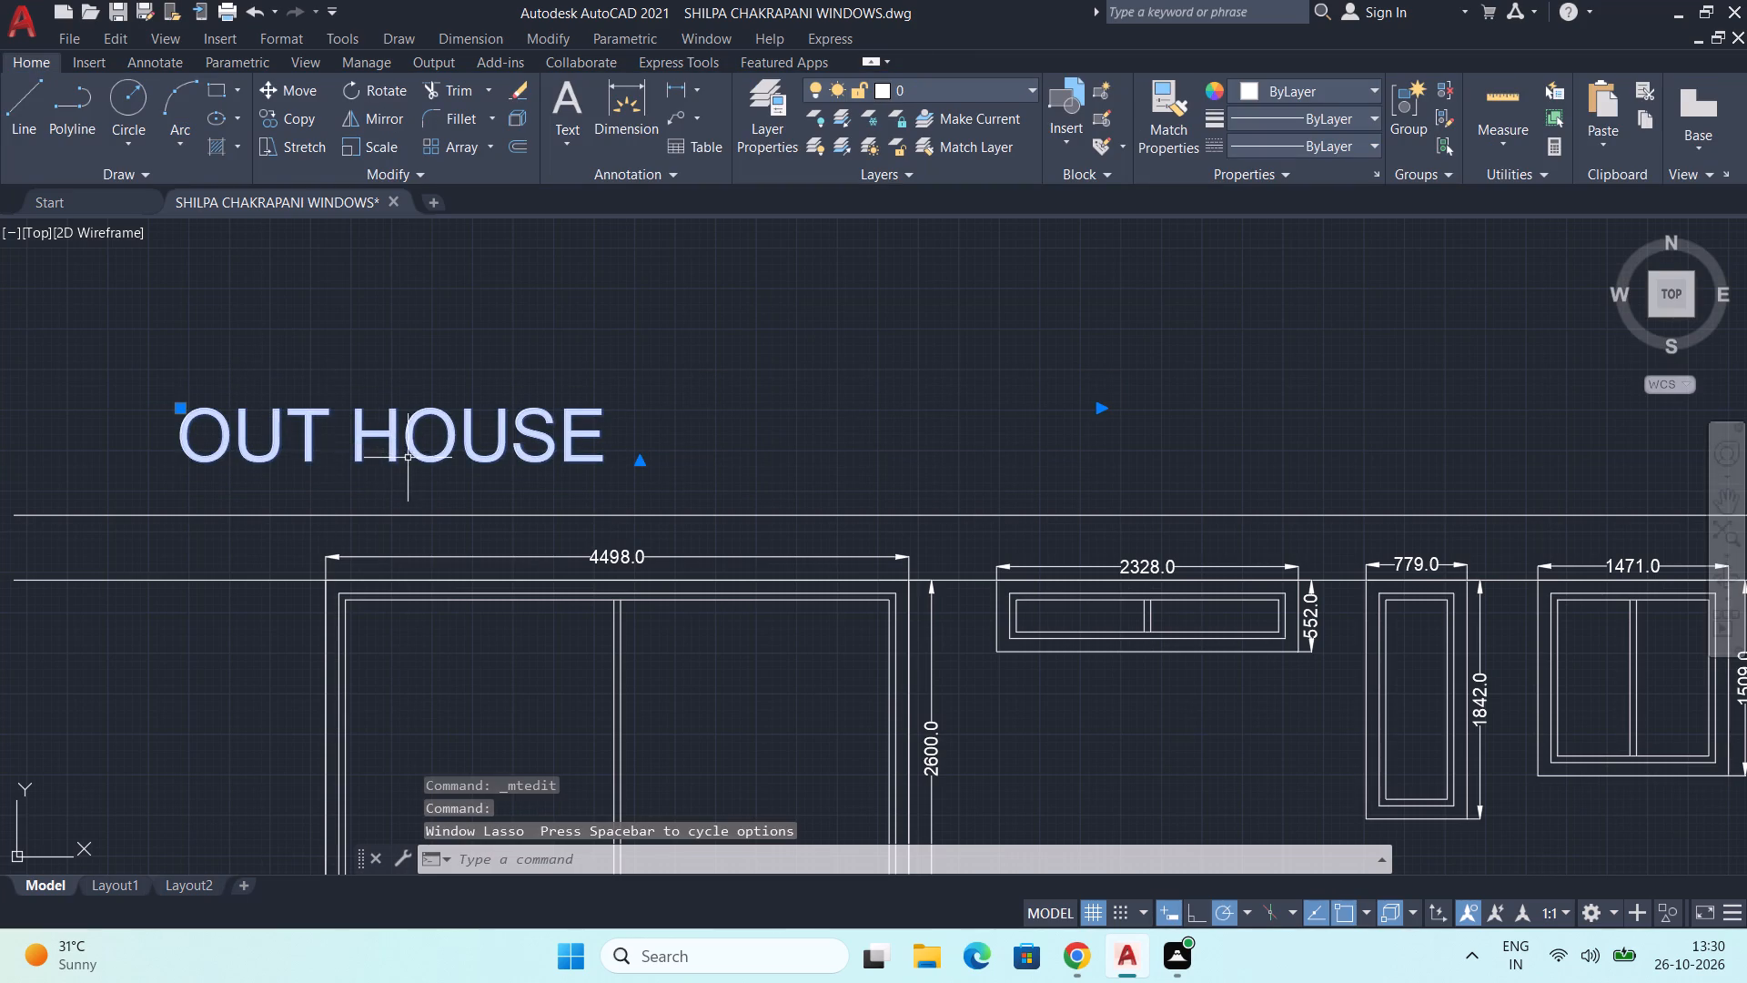
left_click_drag(342, 435, 396, 436)
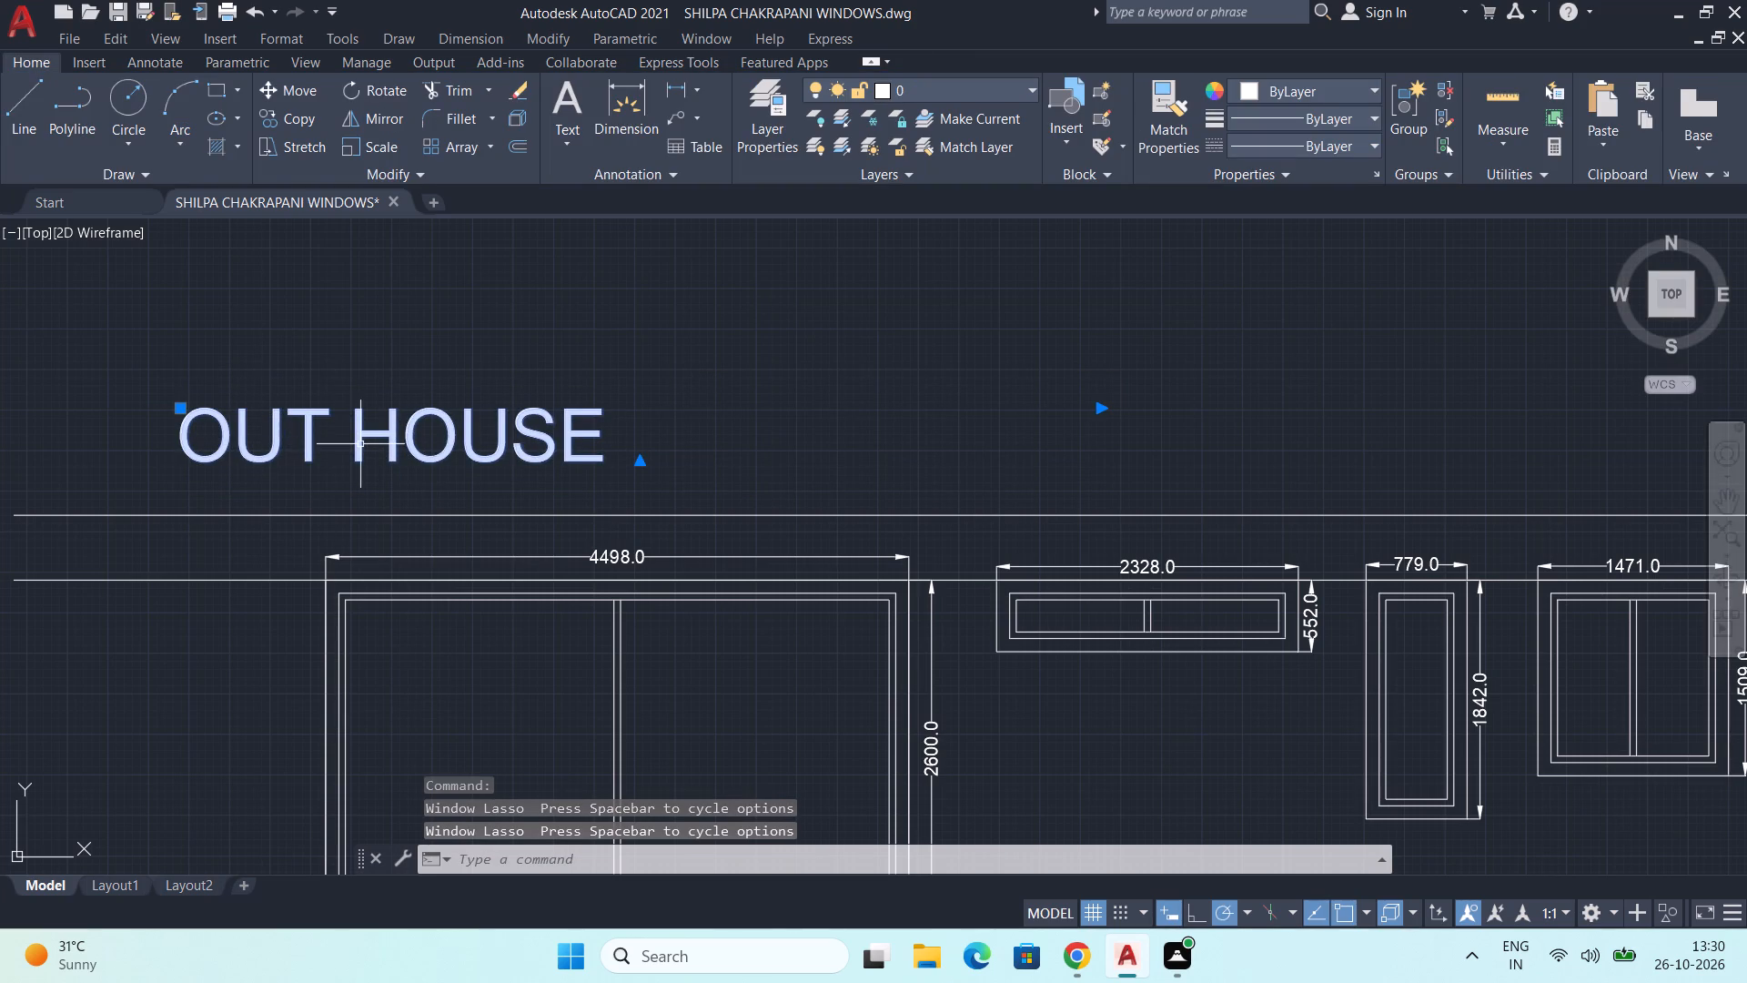
left_click_drag(357, 431, 405, 438)
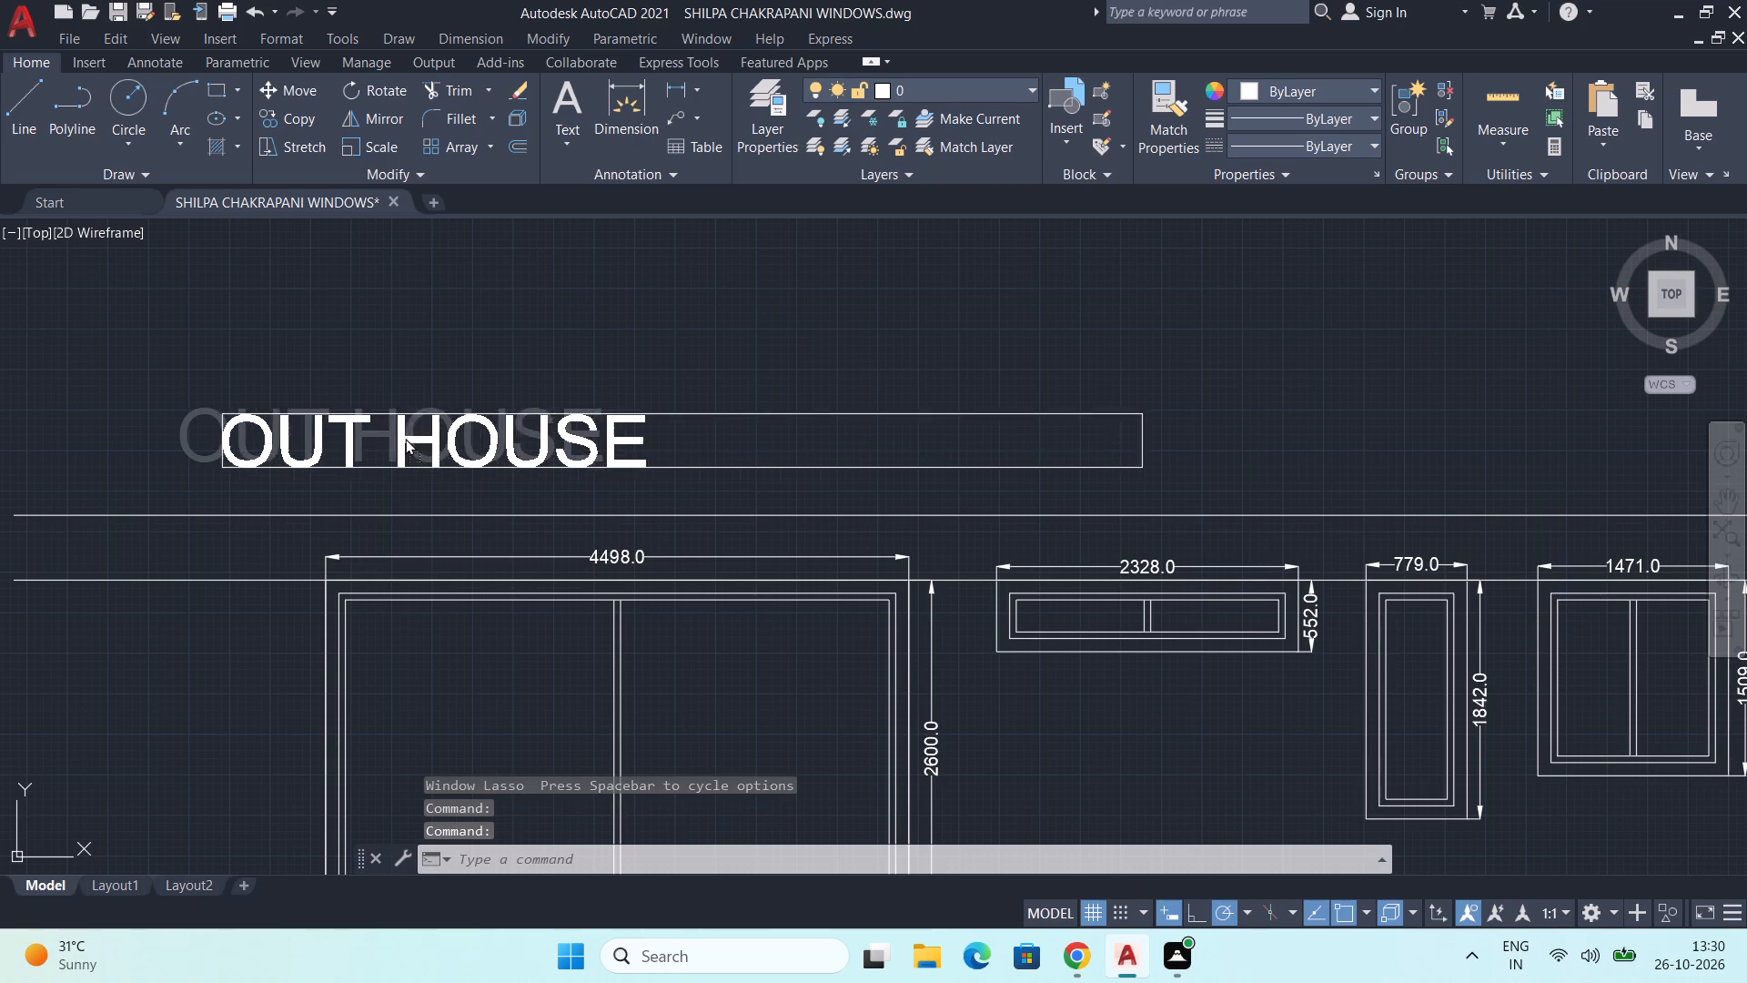
left_click_drag(405, 438, 488, 460)
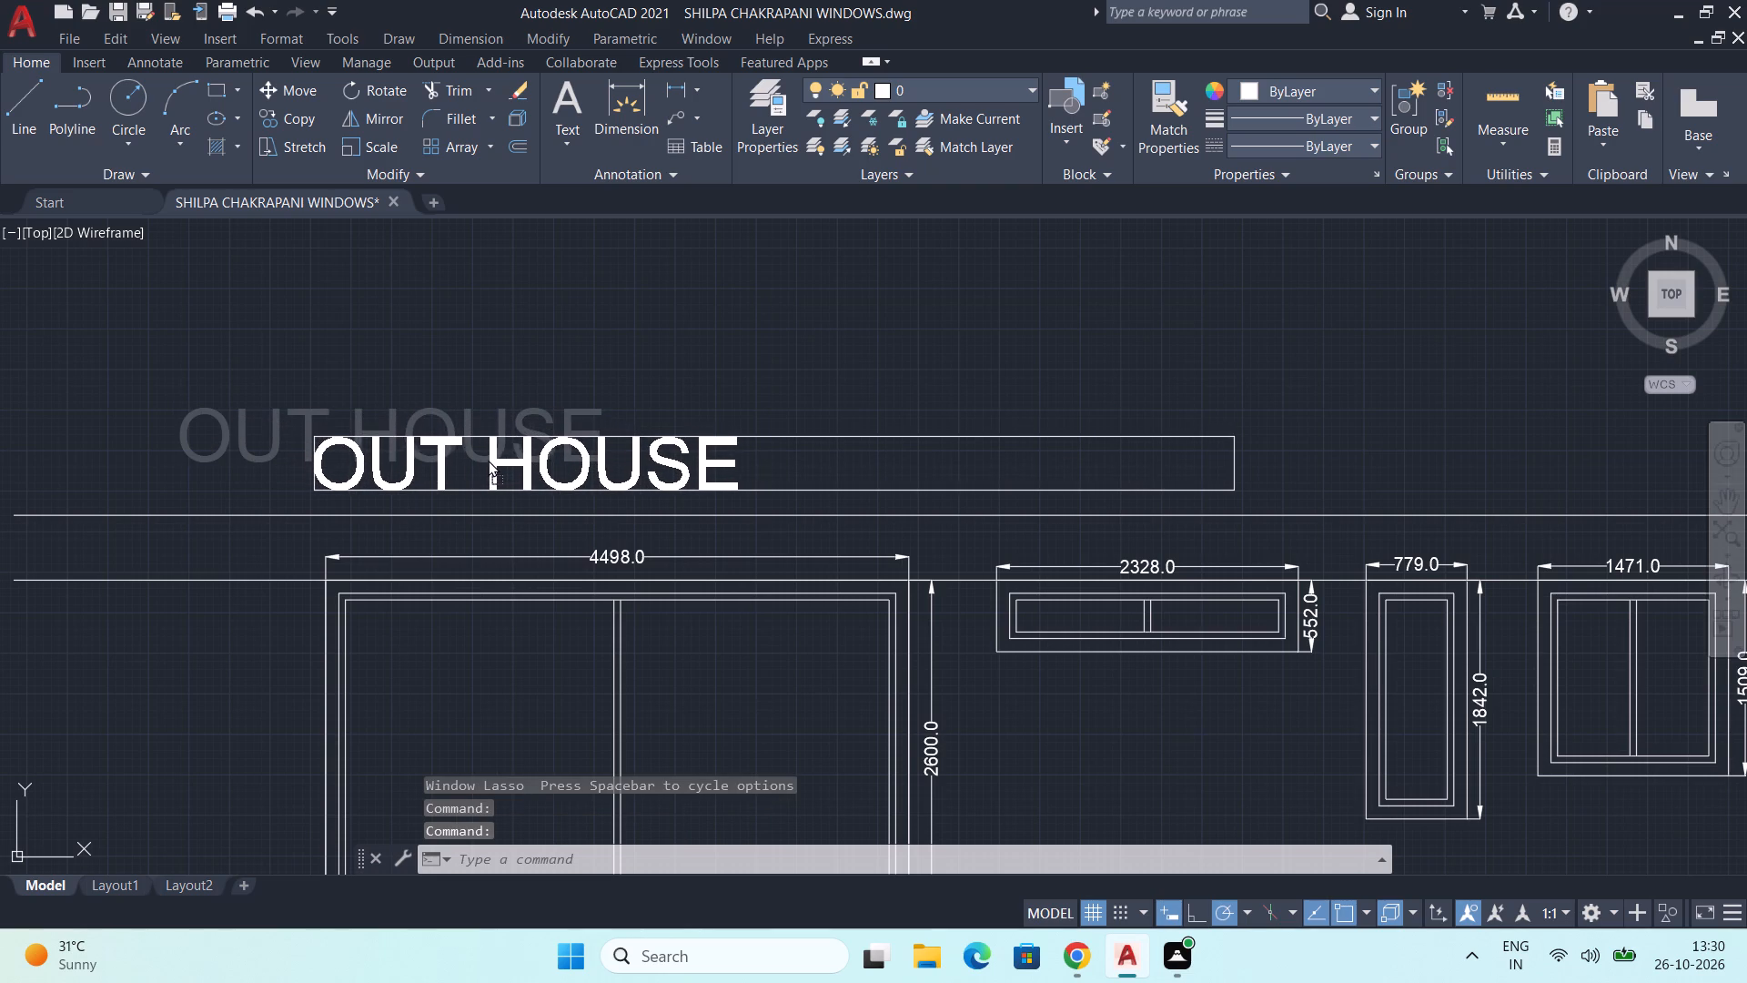
left_click_drag(488, 460, 478, 458)
Shorten the upper long line by moving its left endpoint horizontally inward about 1563, closer to the 4498-wide window.
scroll(407, 495, "down", 1)
middle_click_drag(296, 624, 453, 637)
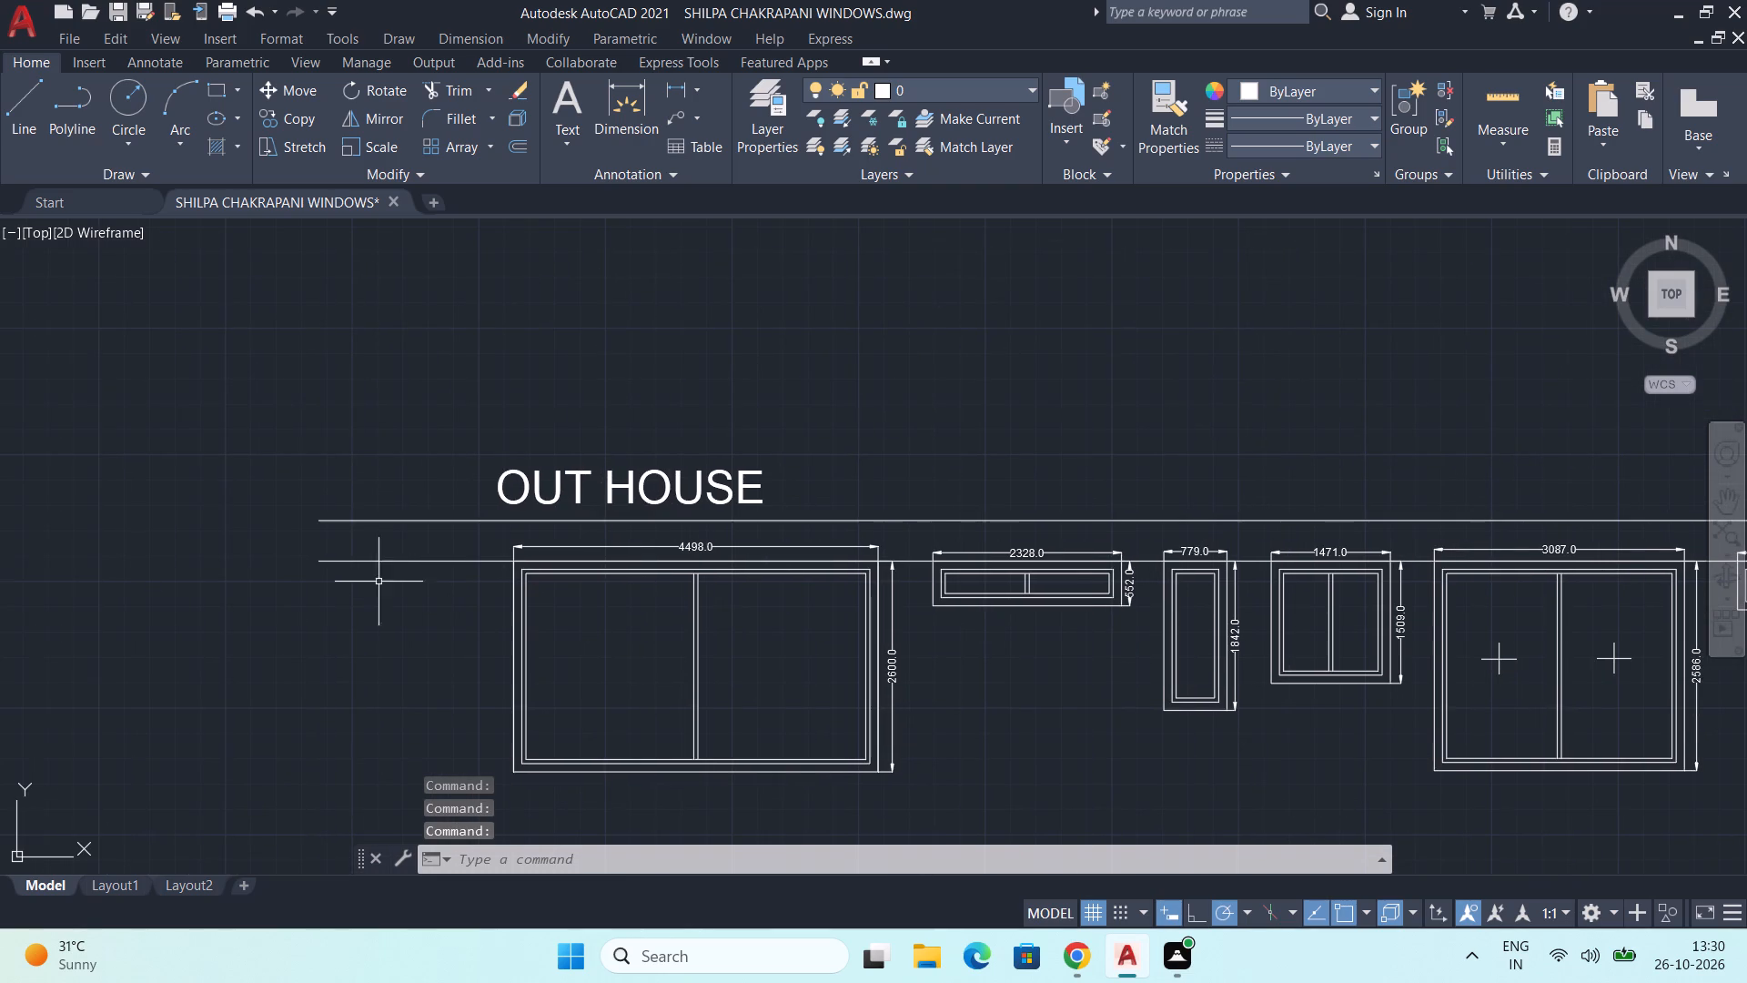
left_click(388, 522)
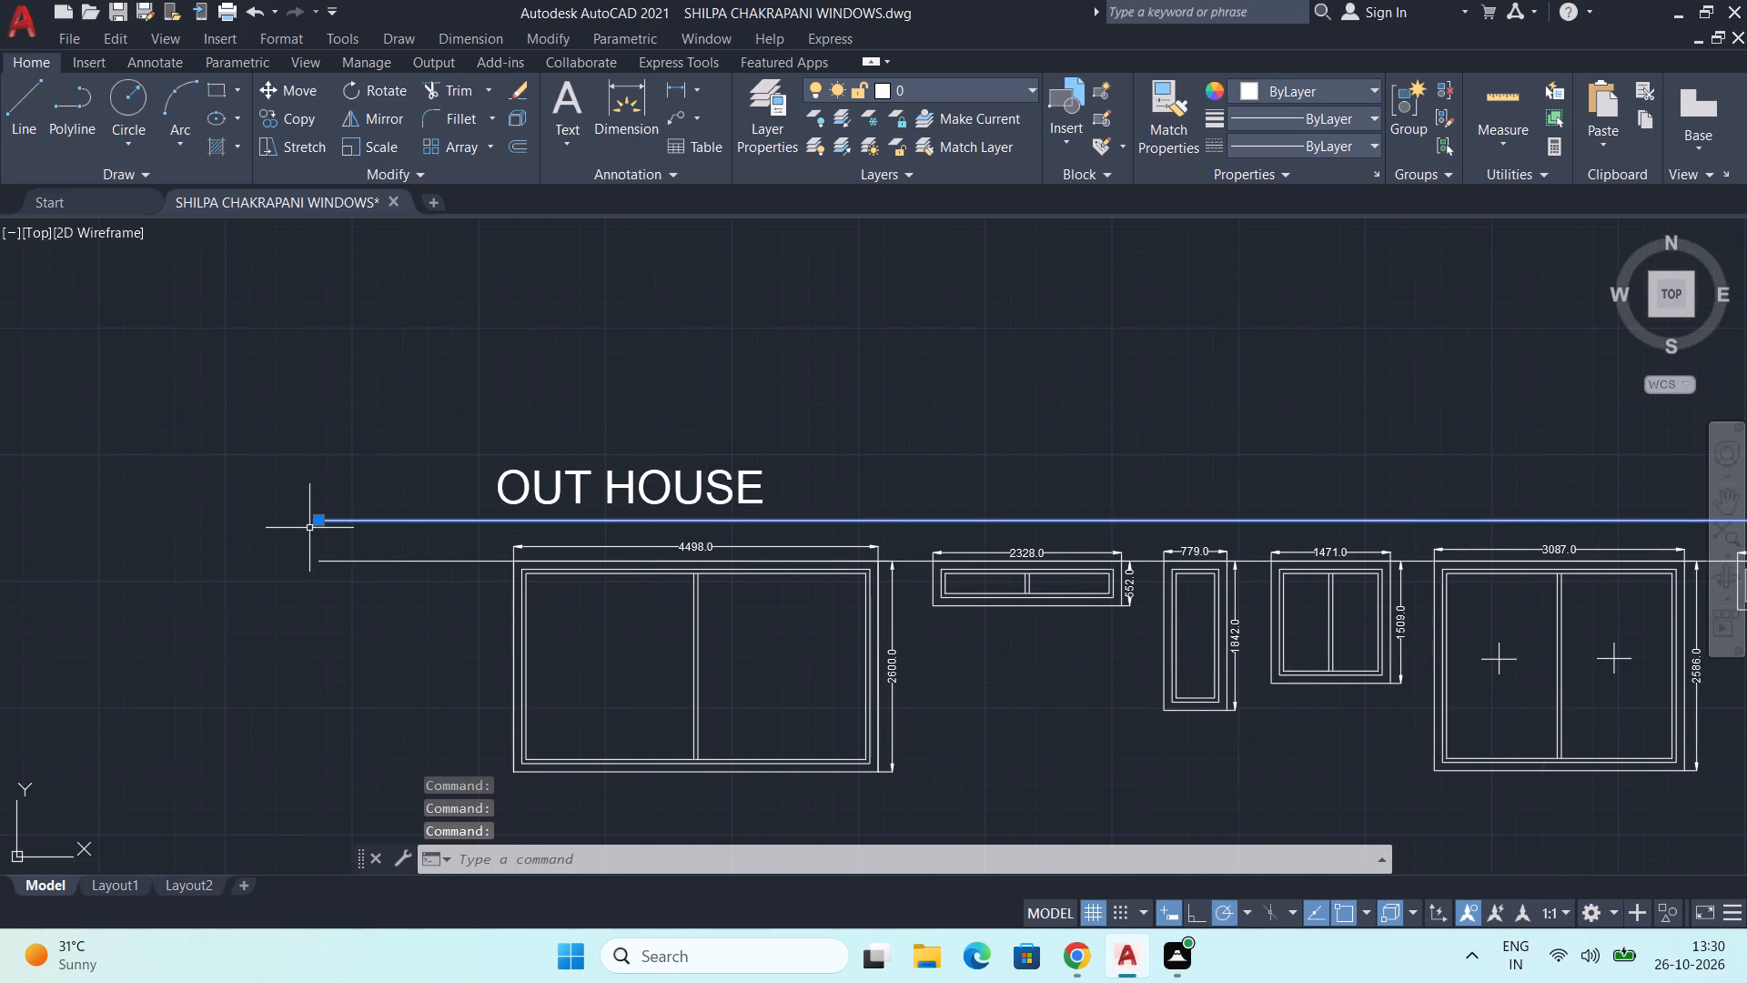
left_click(318, 521)
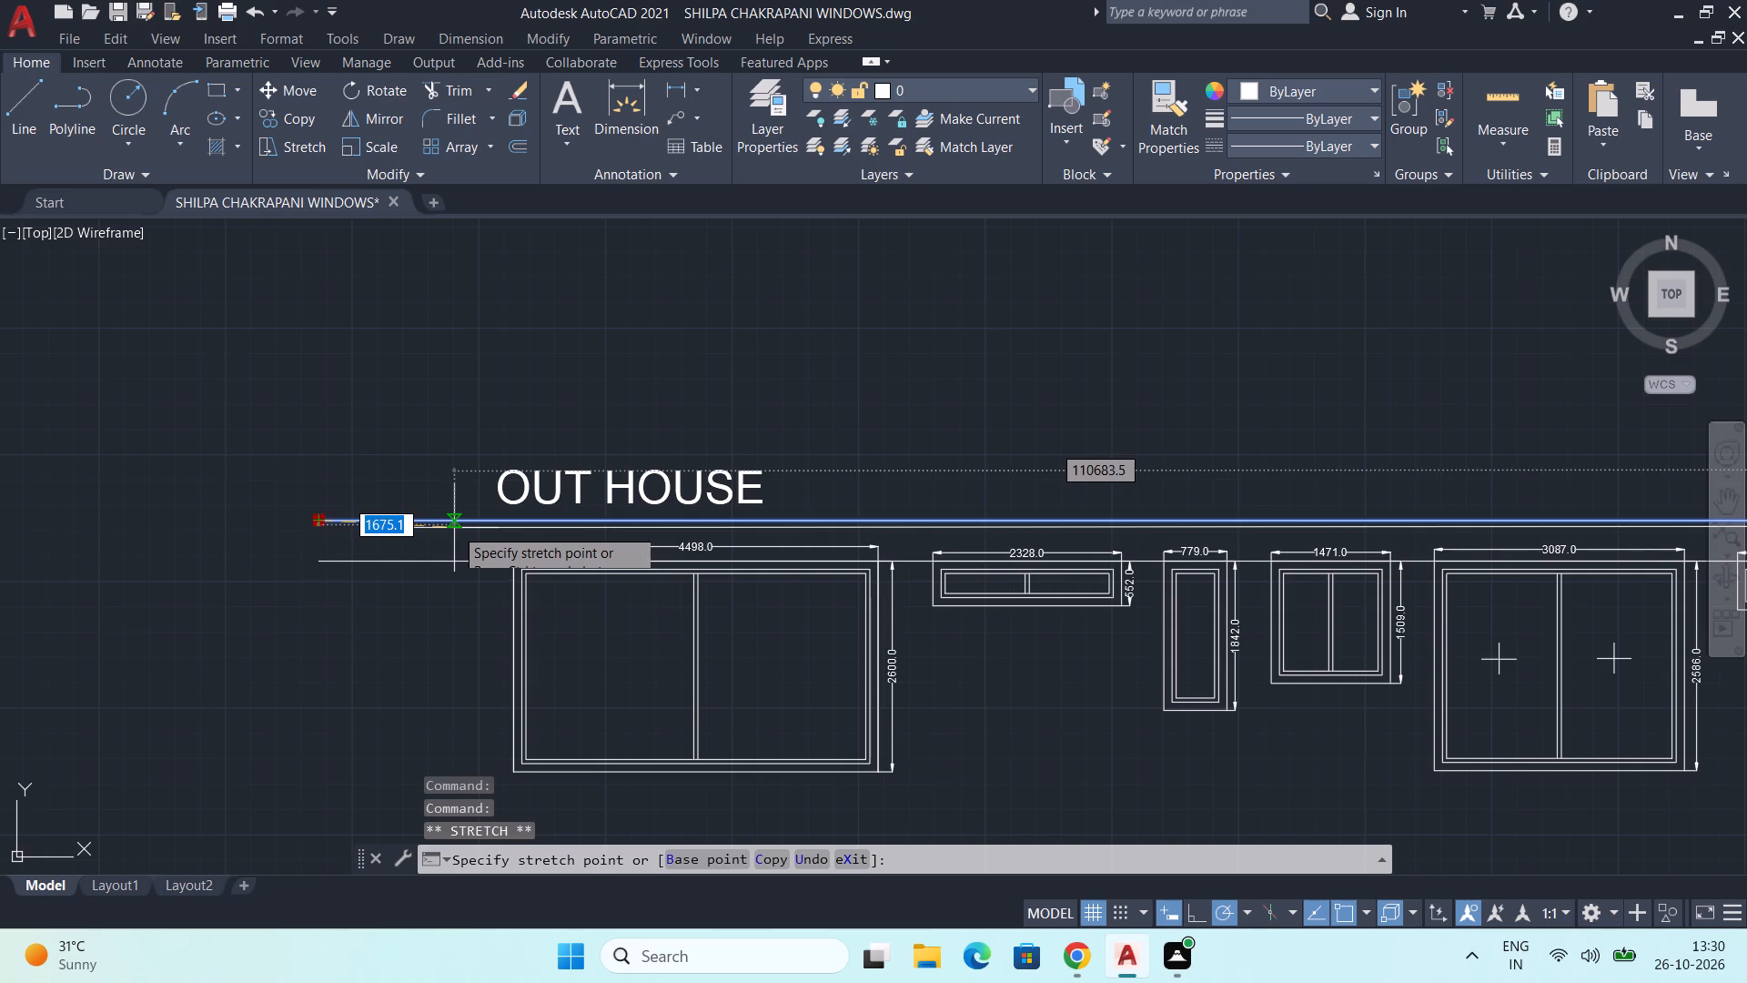
left_click(445, 522)
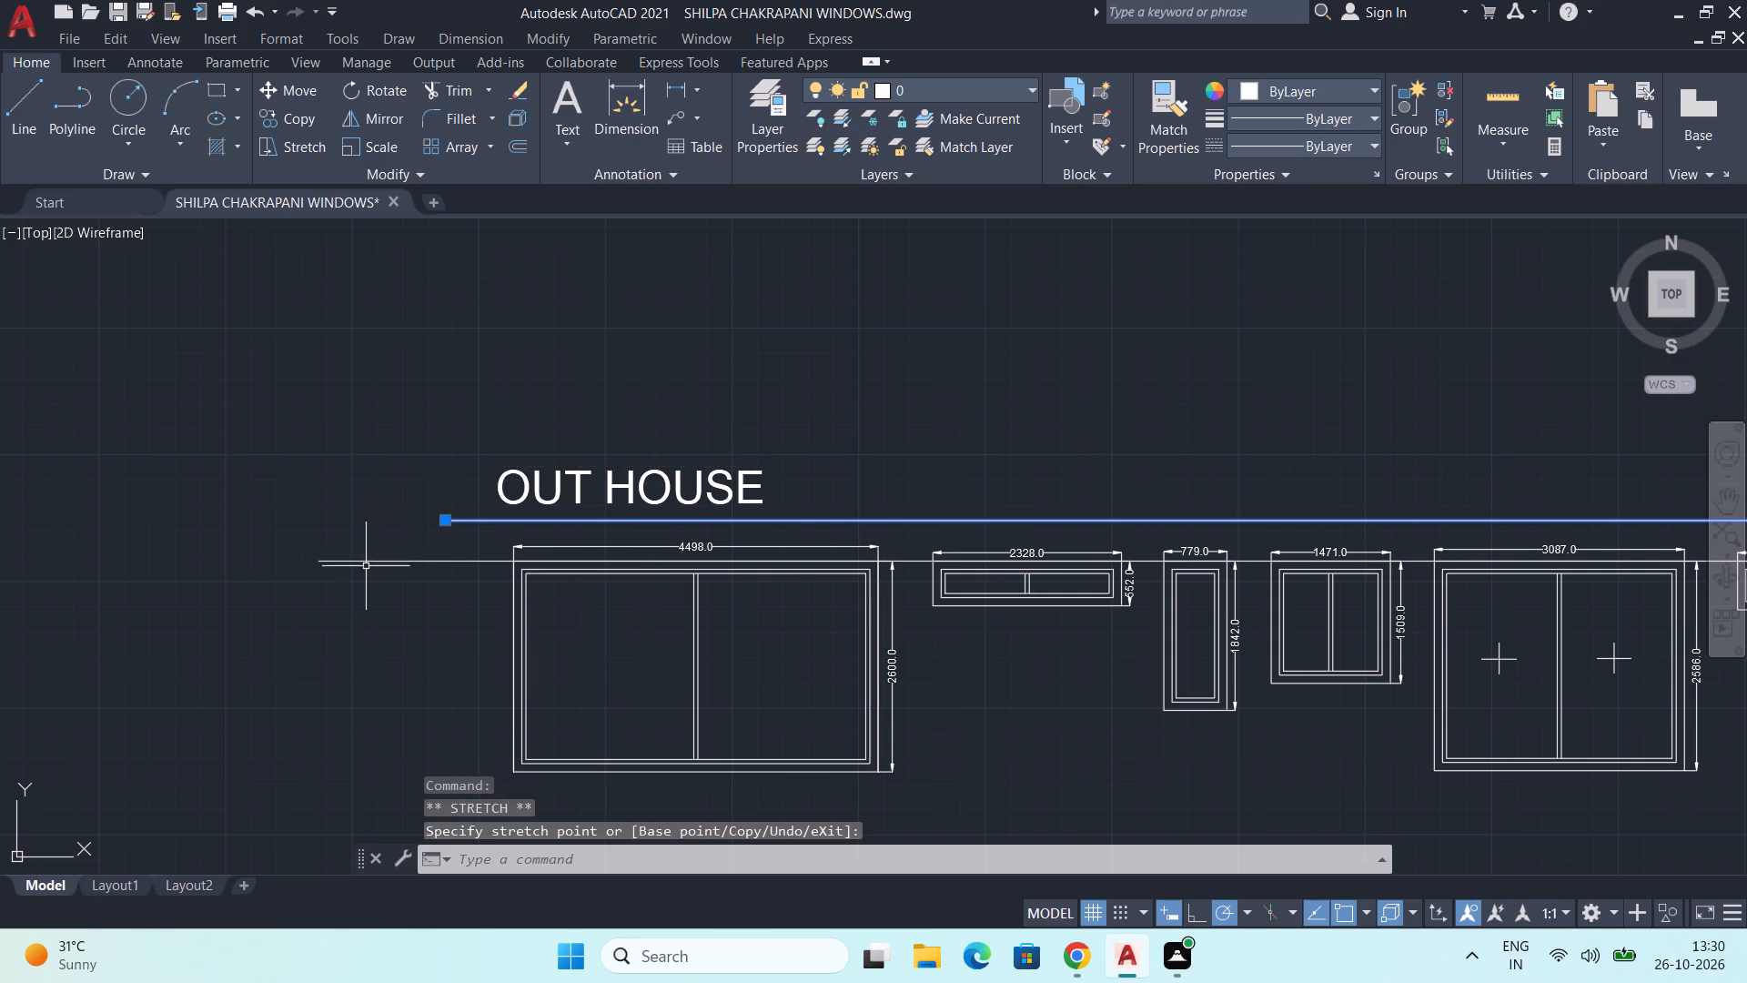
Shorten the lower long line's left end by about 1563, aligning it vertically with the upper line's left end.
left_click(370, 563)
left_click(318, 563)
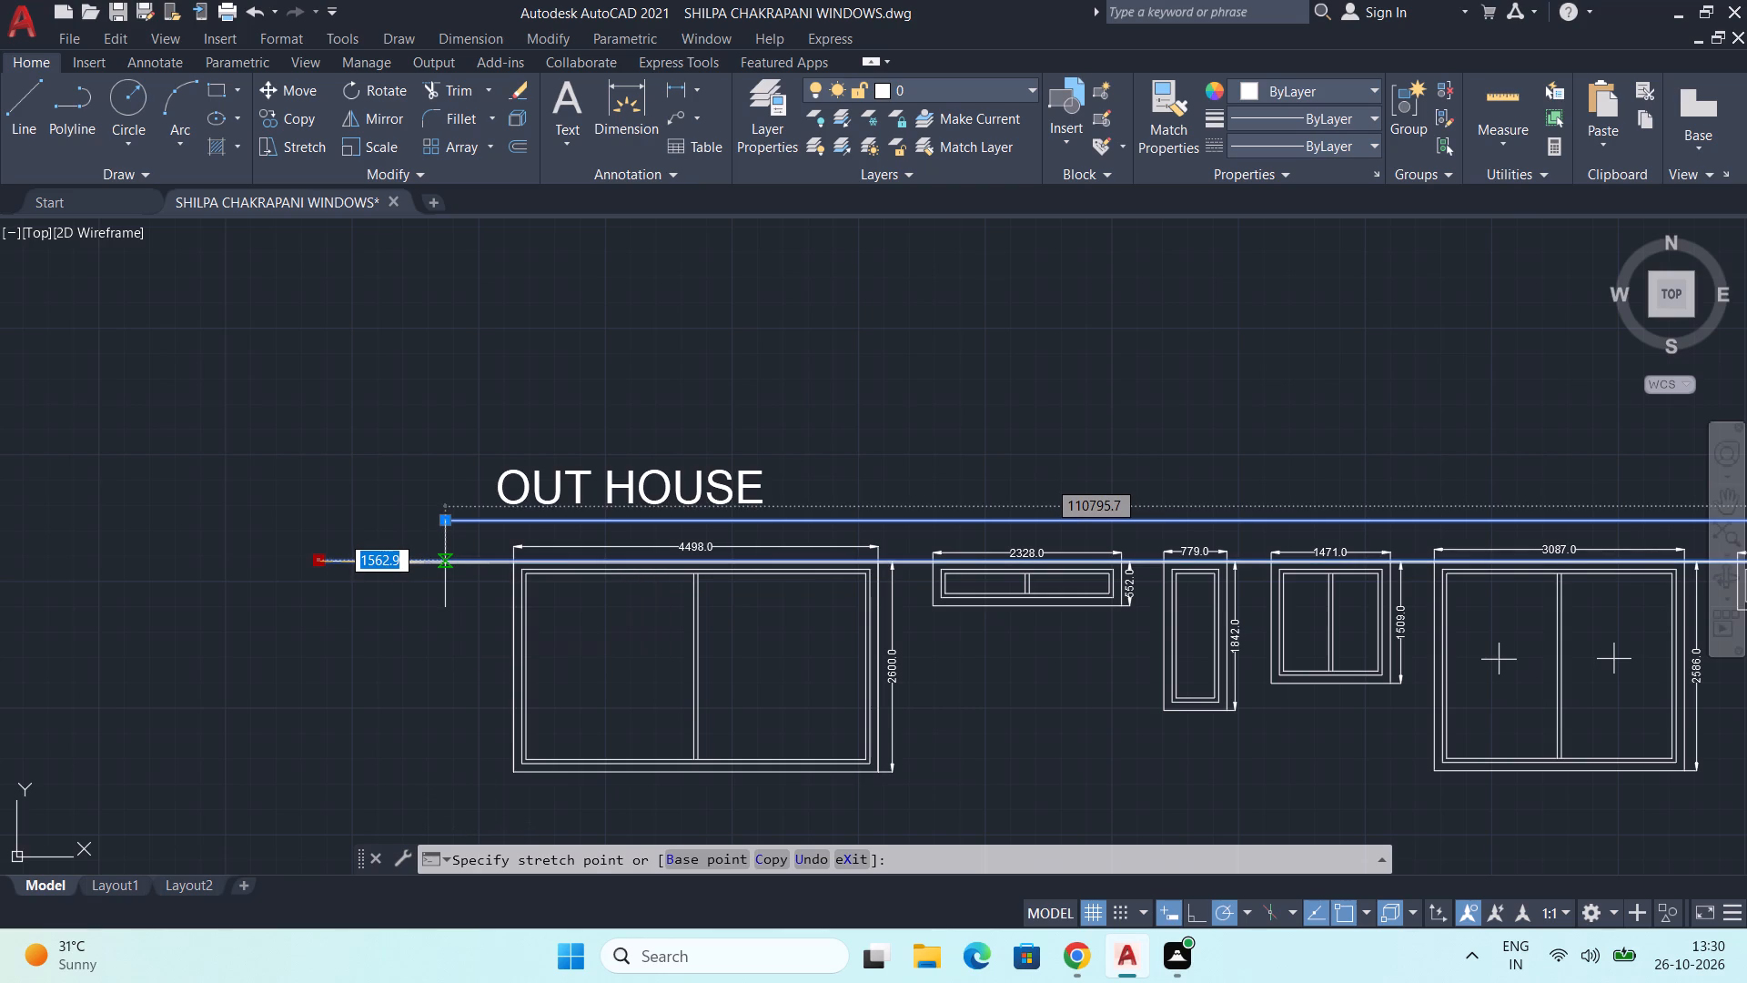
left_click(445, 563)
key("Escape")
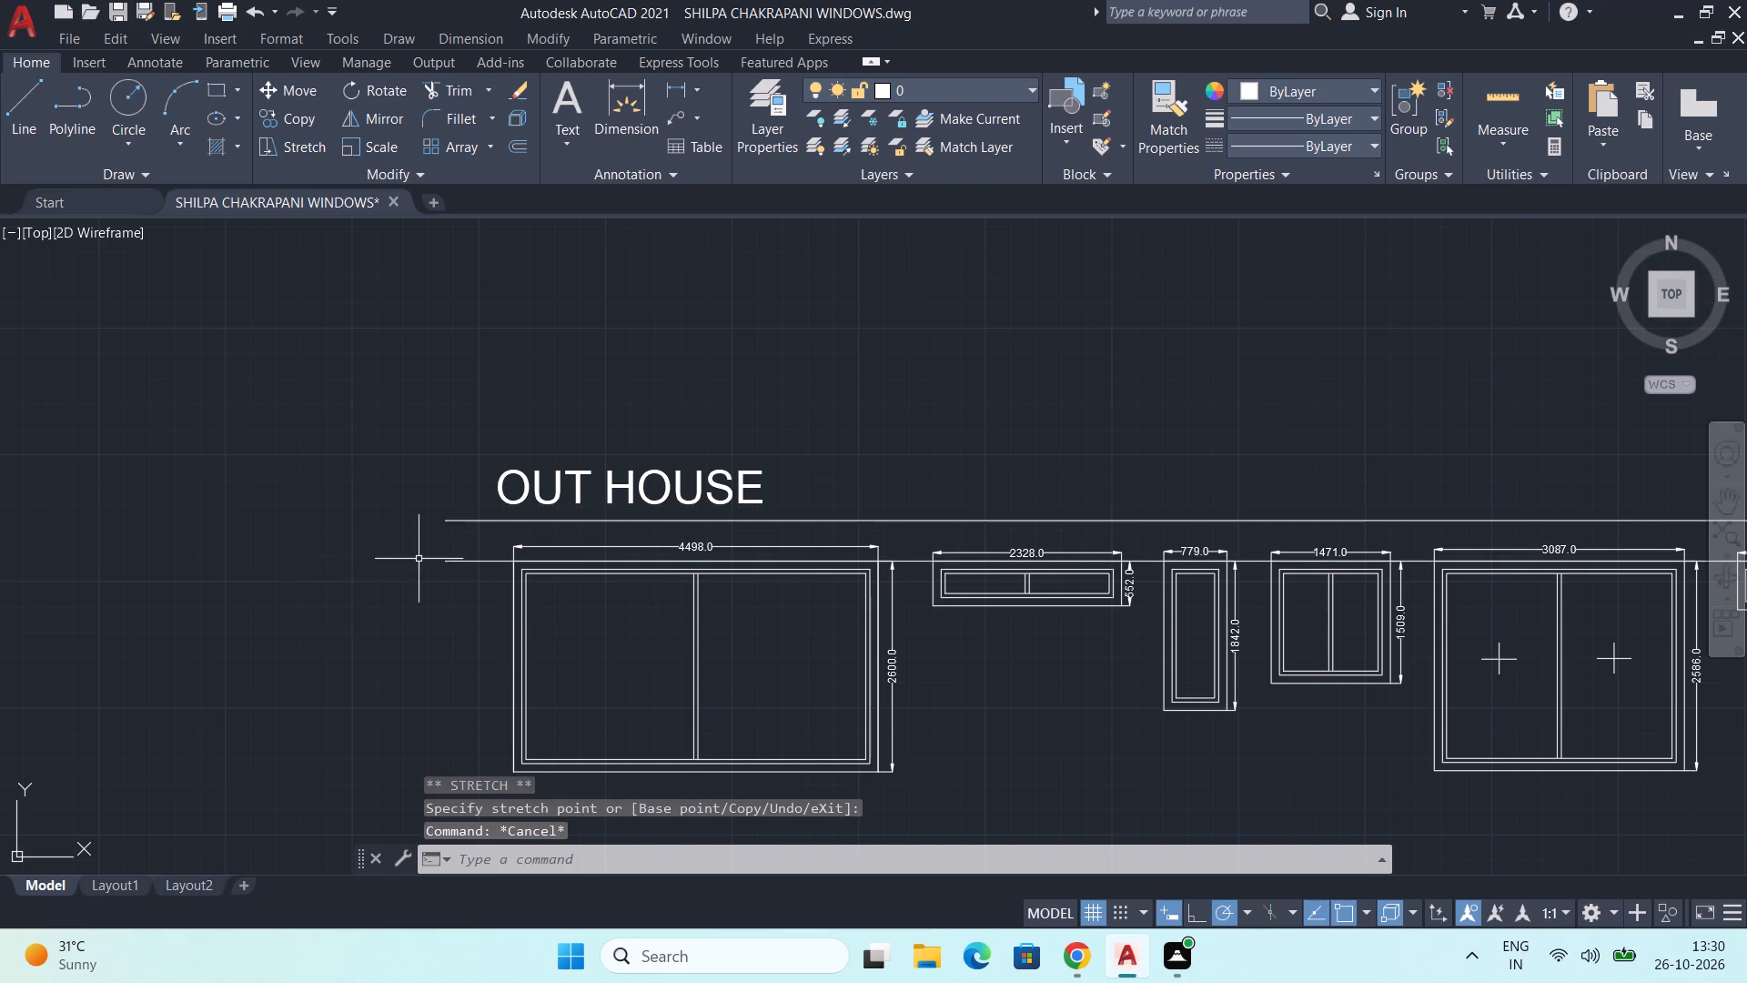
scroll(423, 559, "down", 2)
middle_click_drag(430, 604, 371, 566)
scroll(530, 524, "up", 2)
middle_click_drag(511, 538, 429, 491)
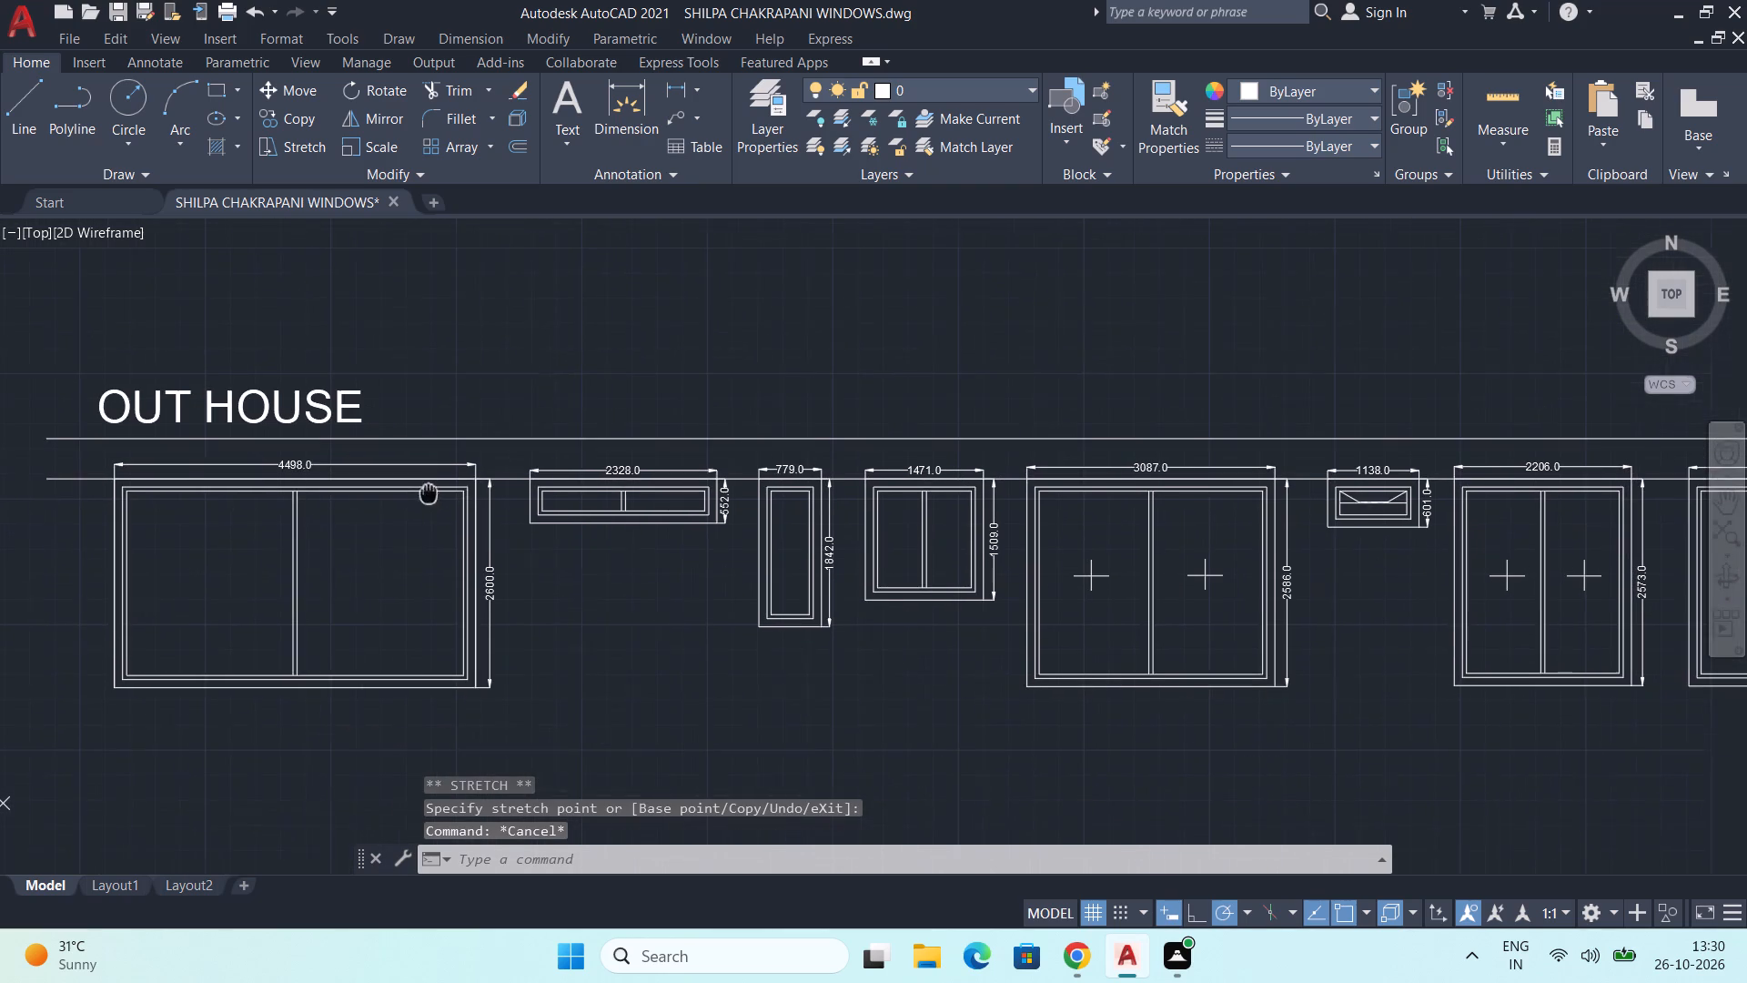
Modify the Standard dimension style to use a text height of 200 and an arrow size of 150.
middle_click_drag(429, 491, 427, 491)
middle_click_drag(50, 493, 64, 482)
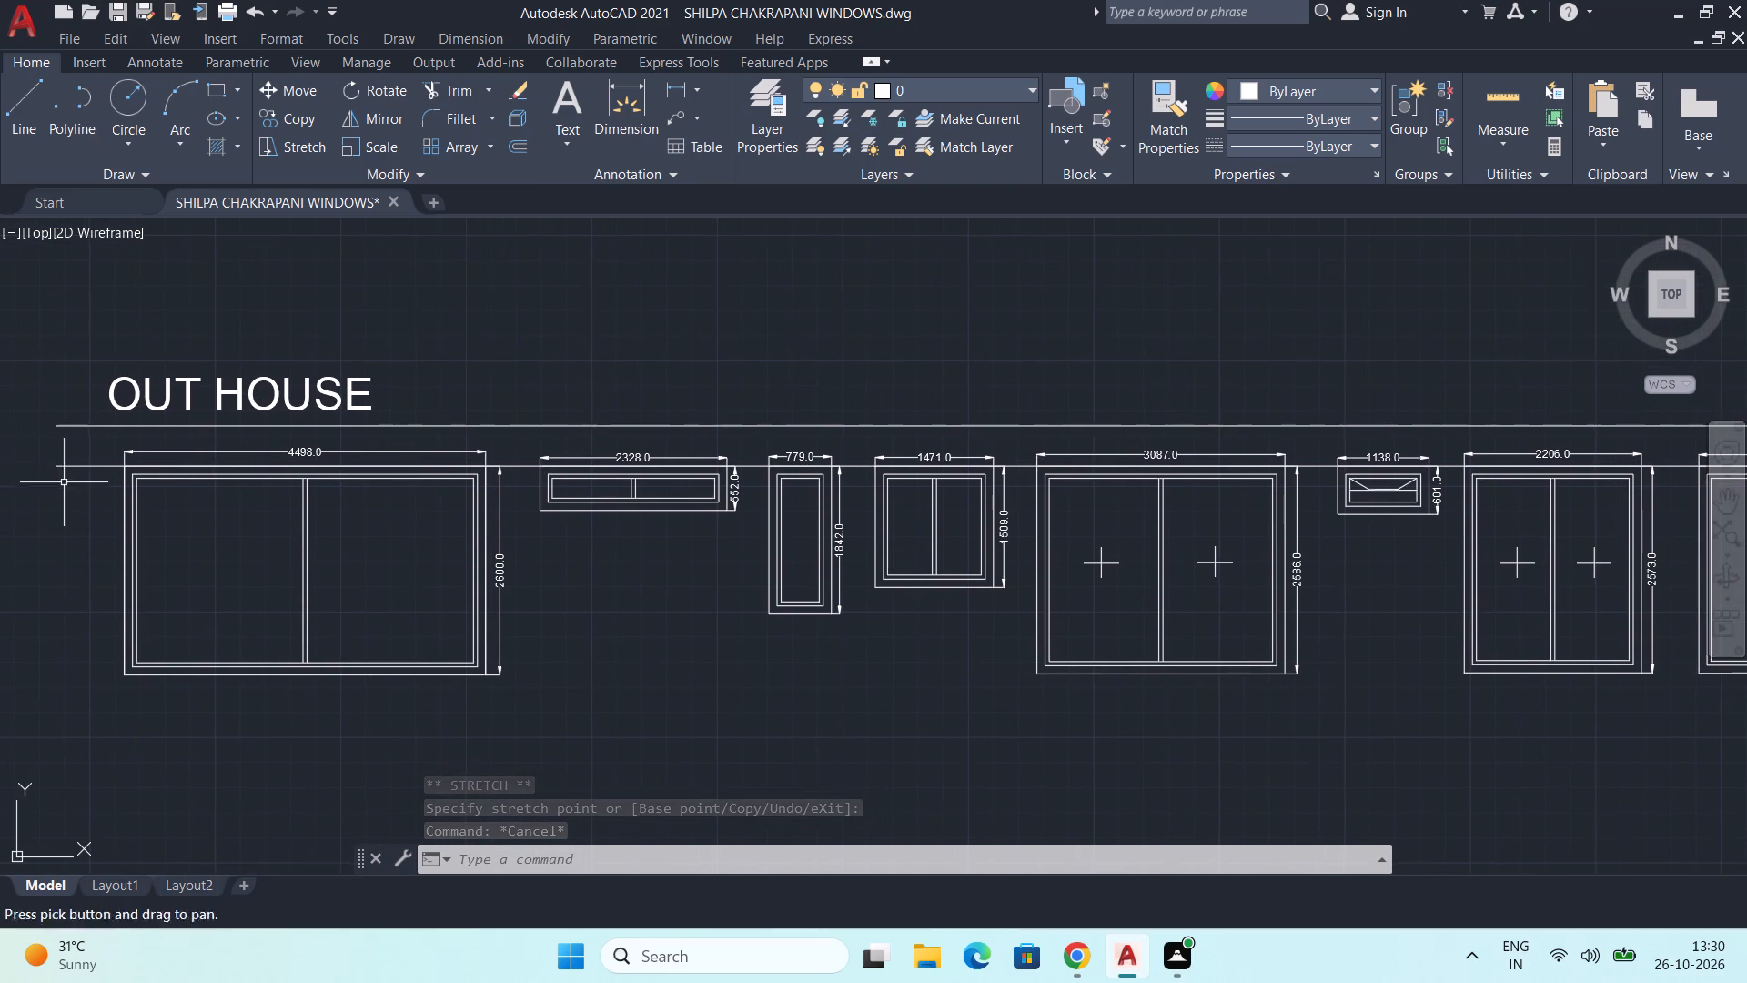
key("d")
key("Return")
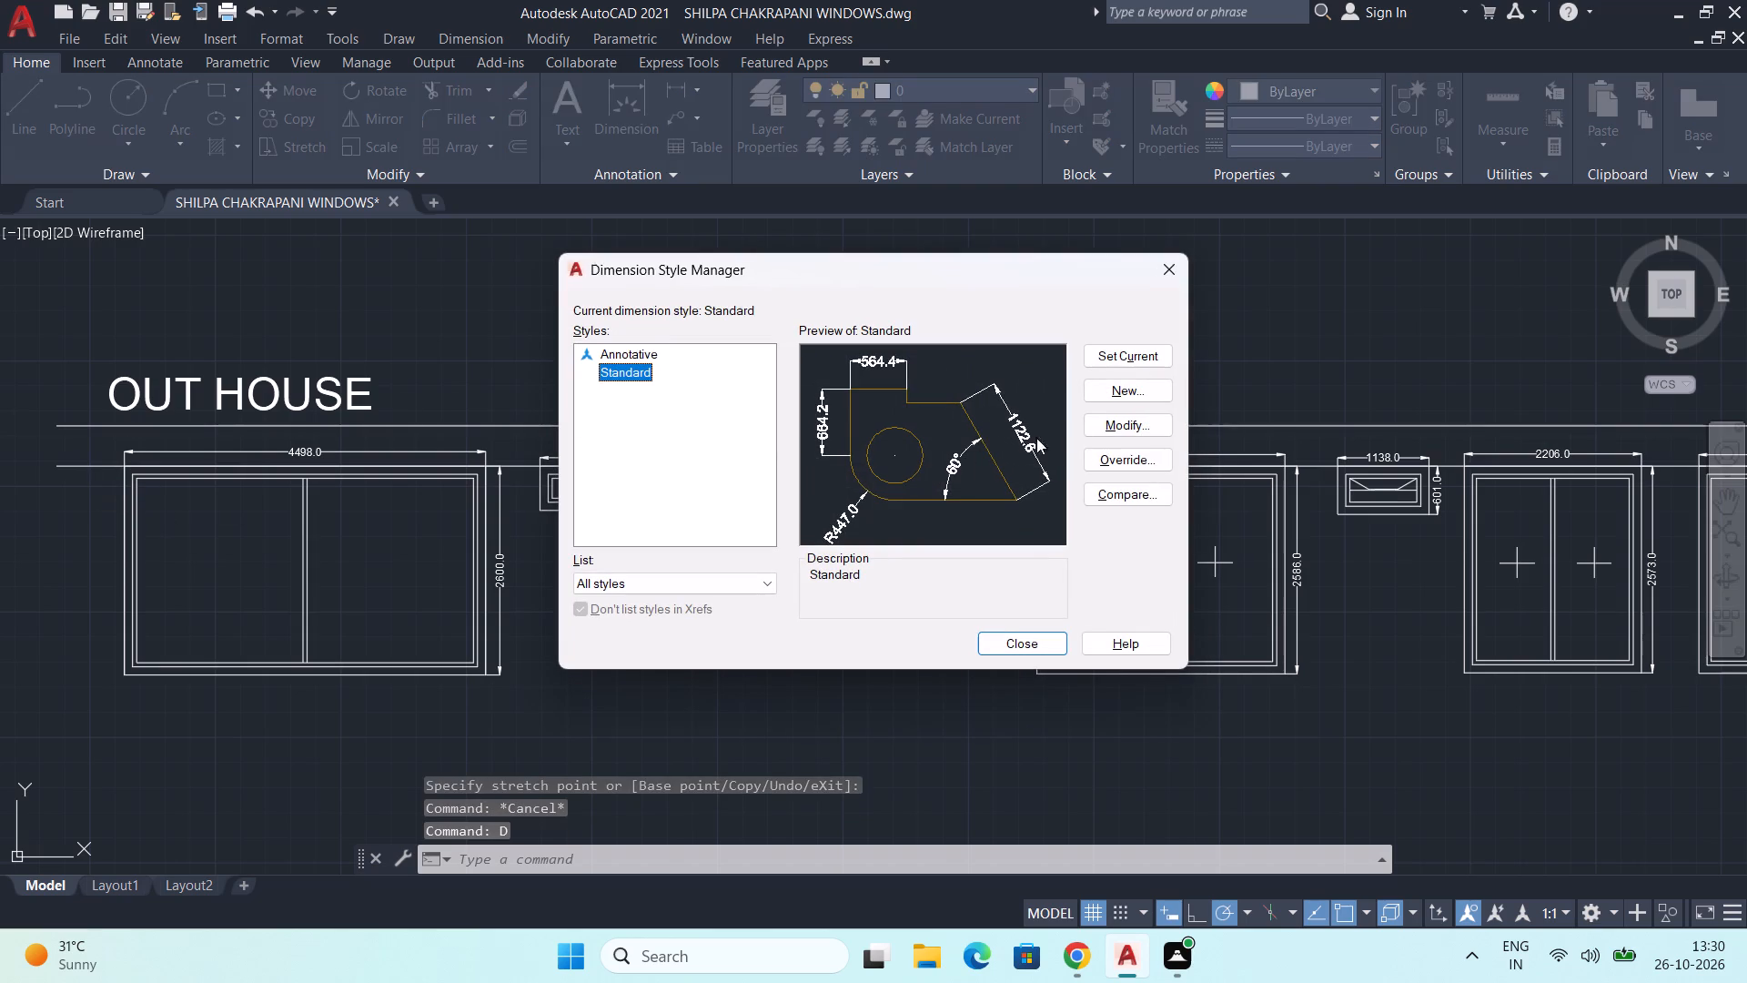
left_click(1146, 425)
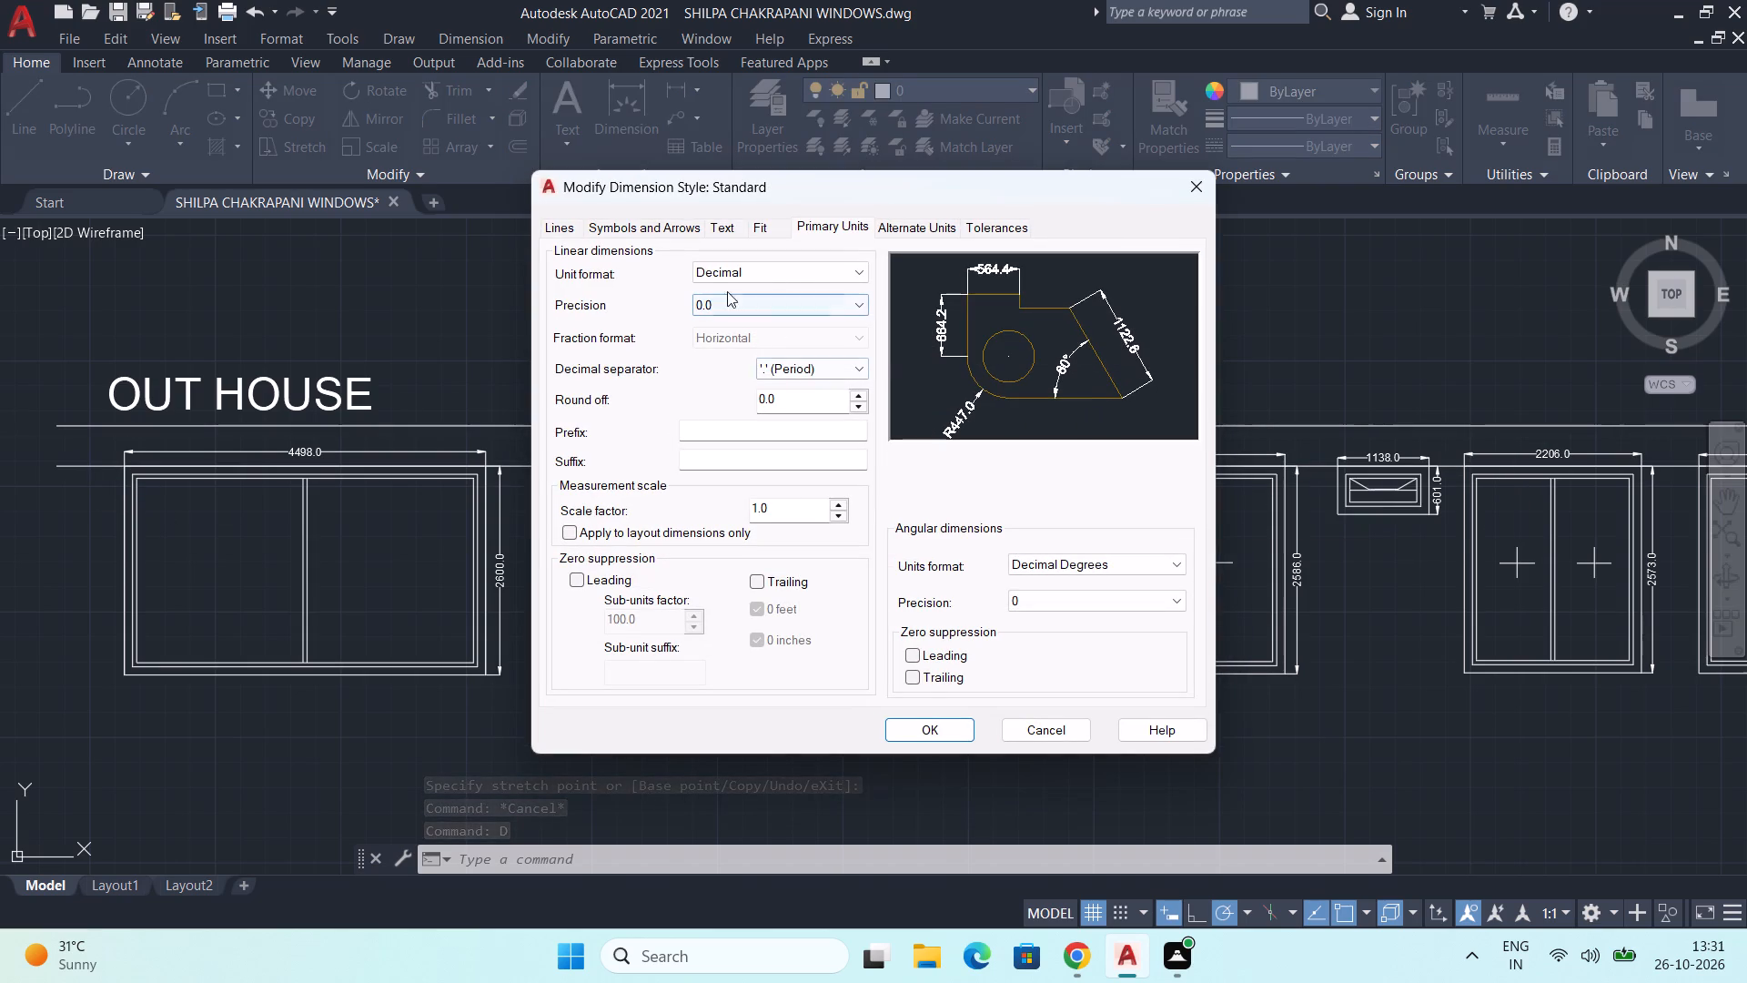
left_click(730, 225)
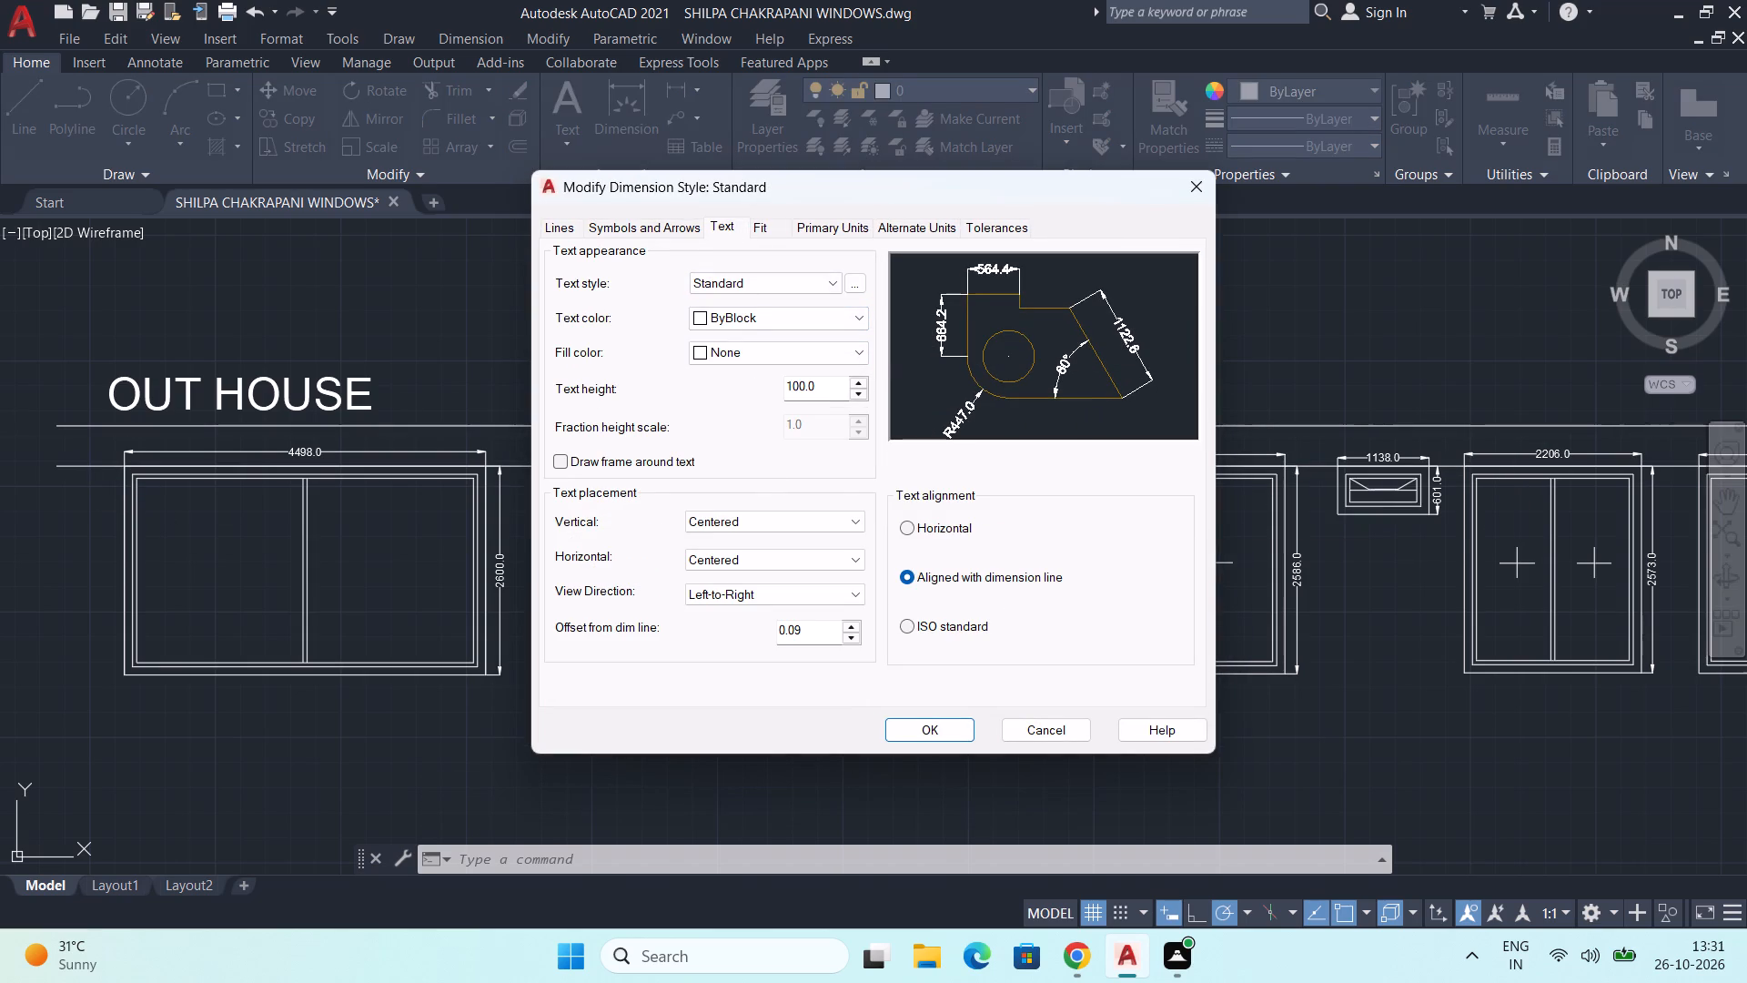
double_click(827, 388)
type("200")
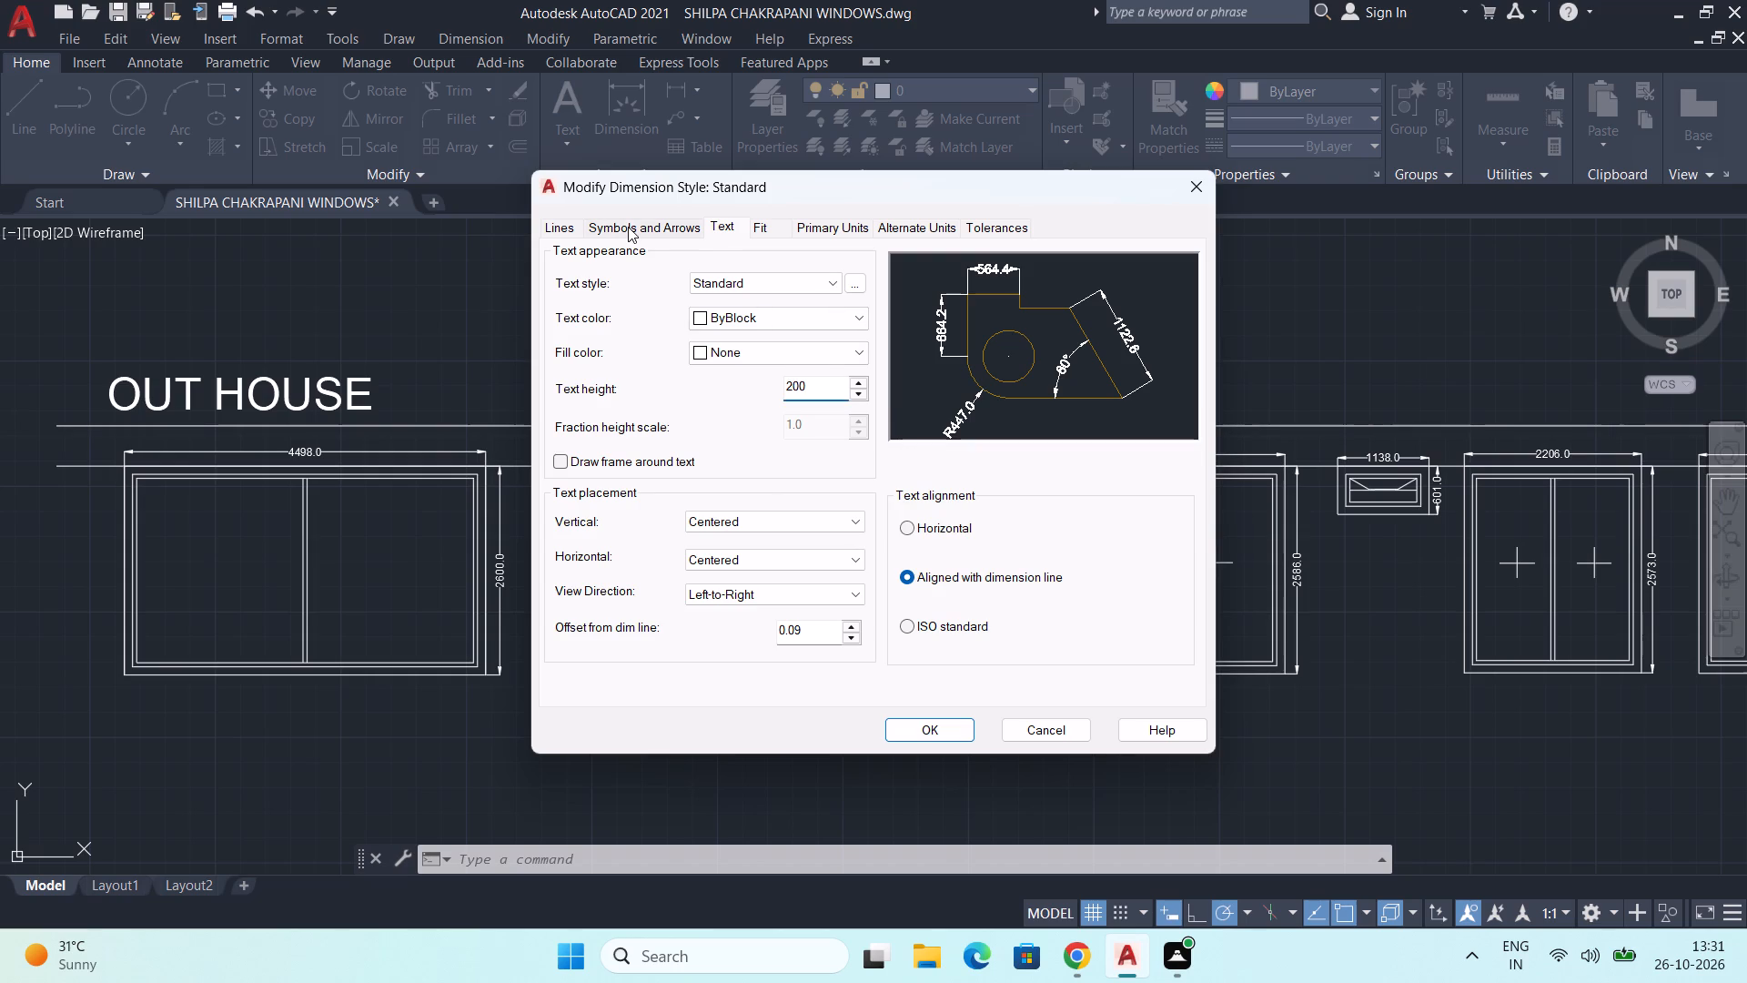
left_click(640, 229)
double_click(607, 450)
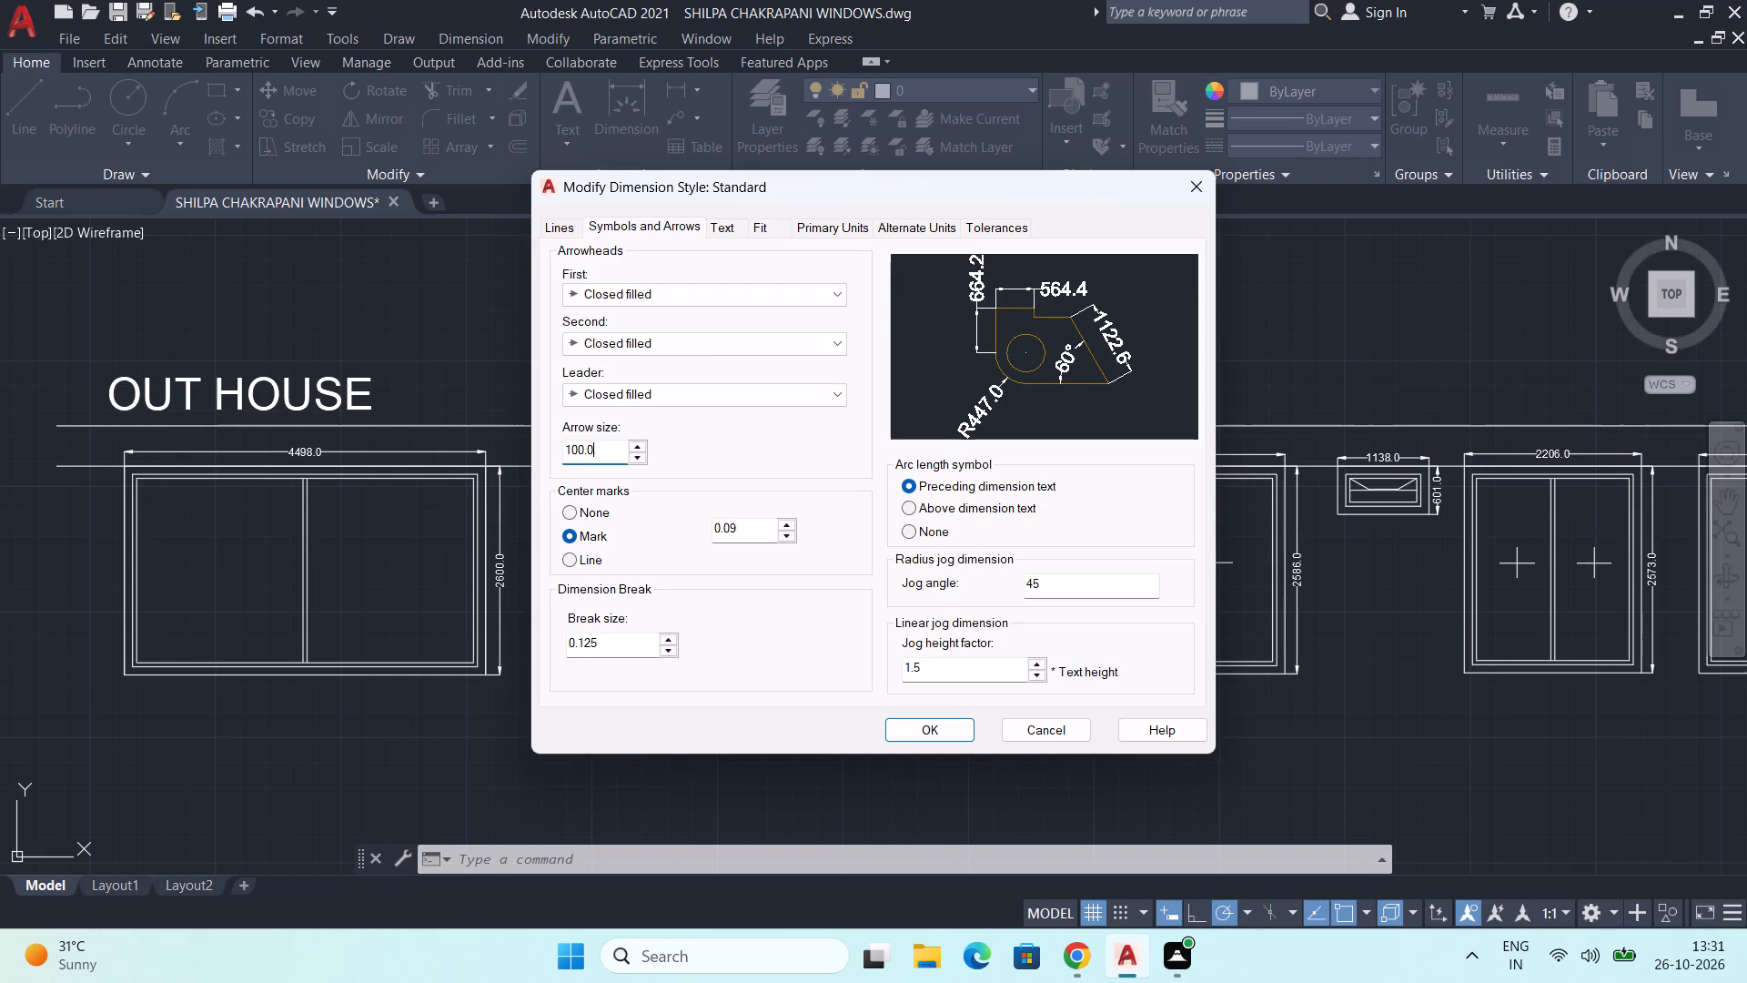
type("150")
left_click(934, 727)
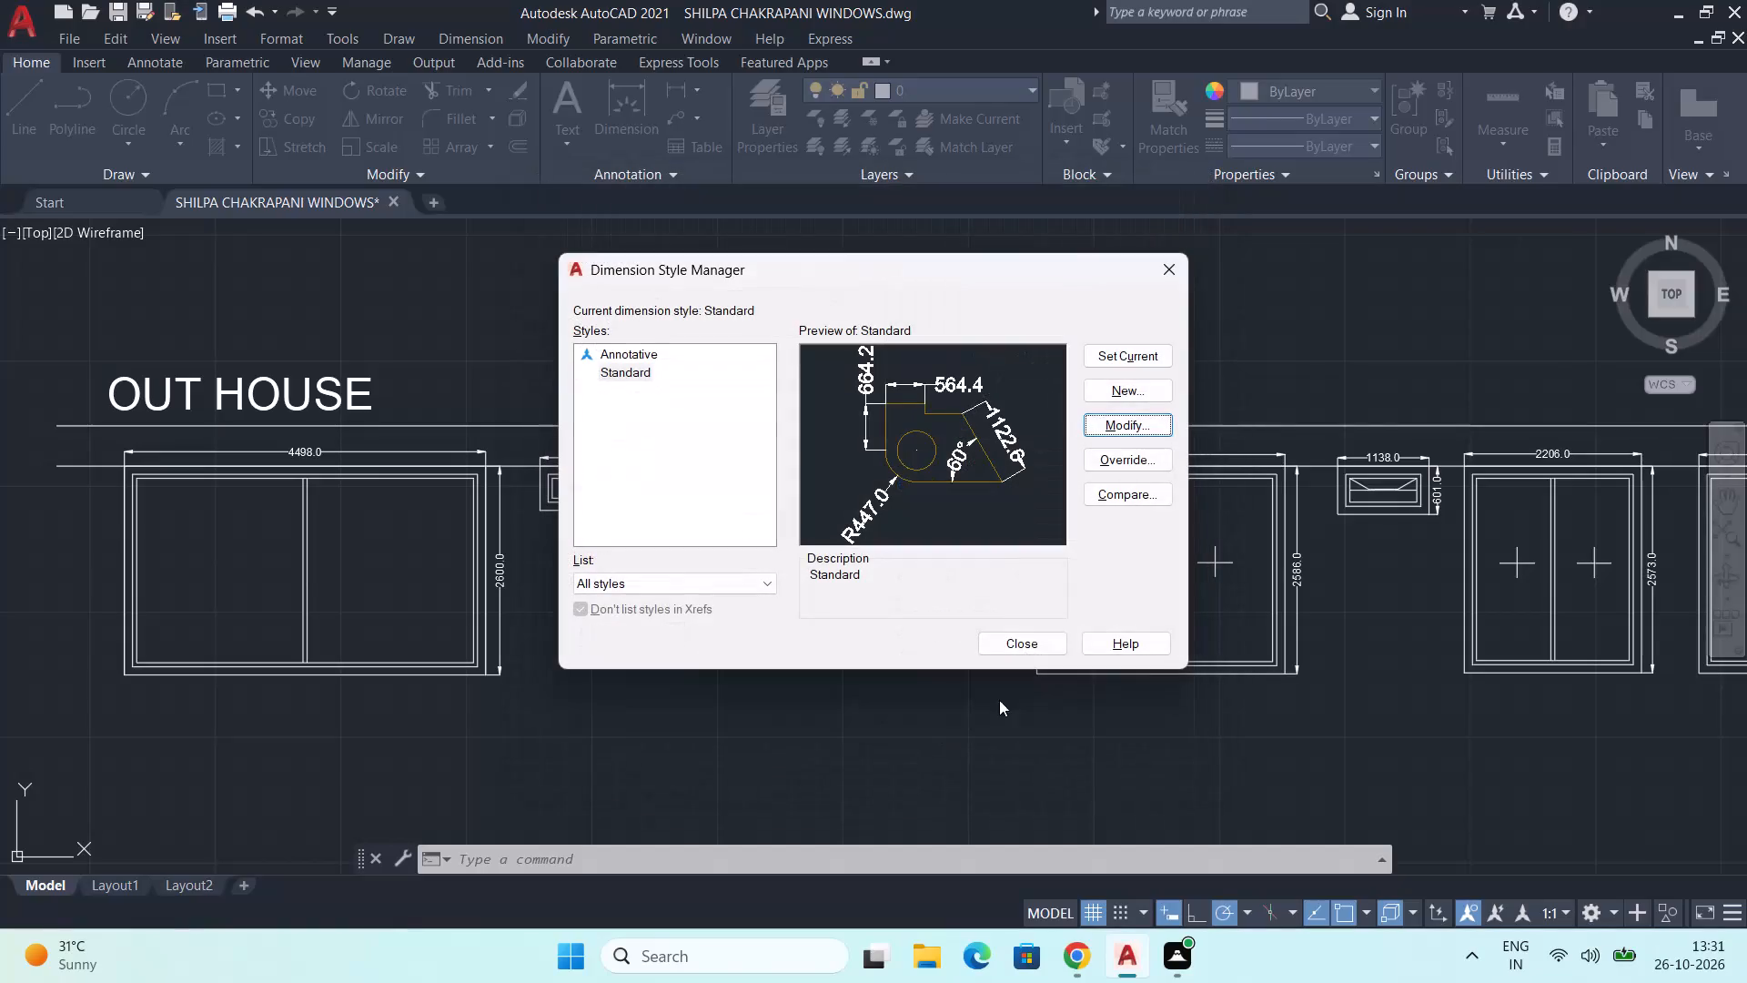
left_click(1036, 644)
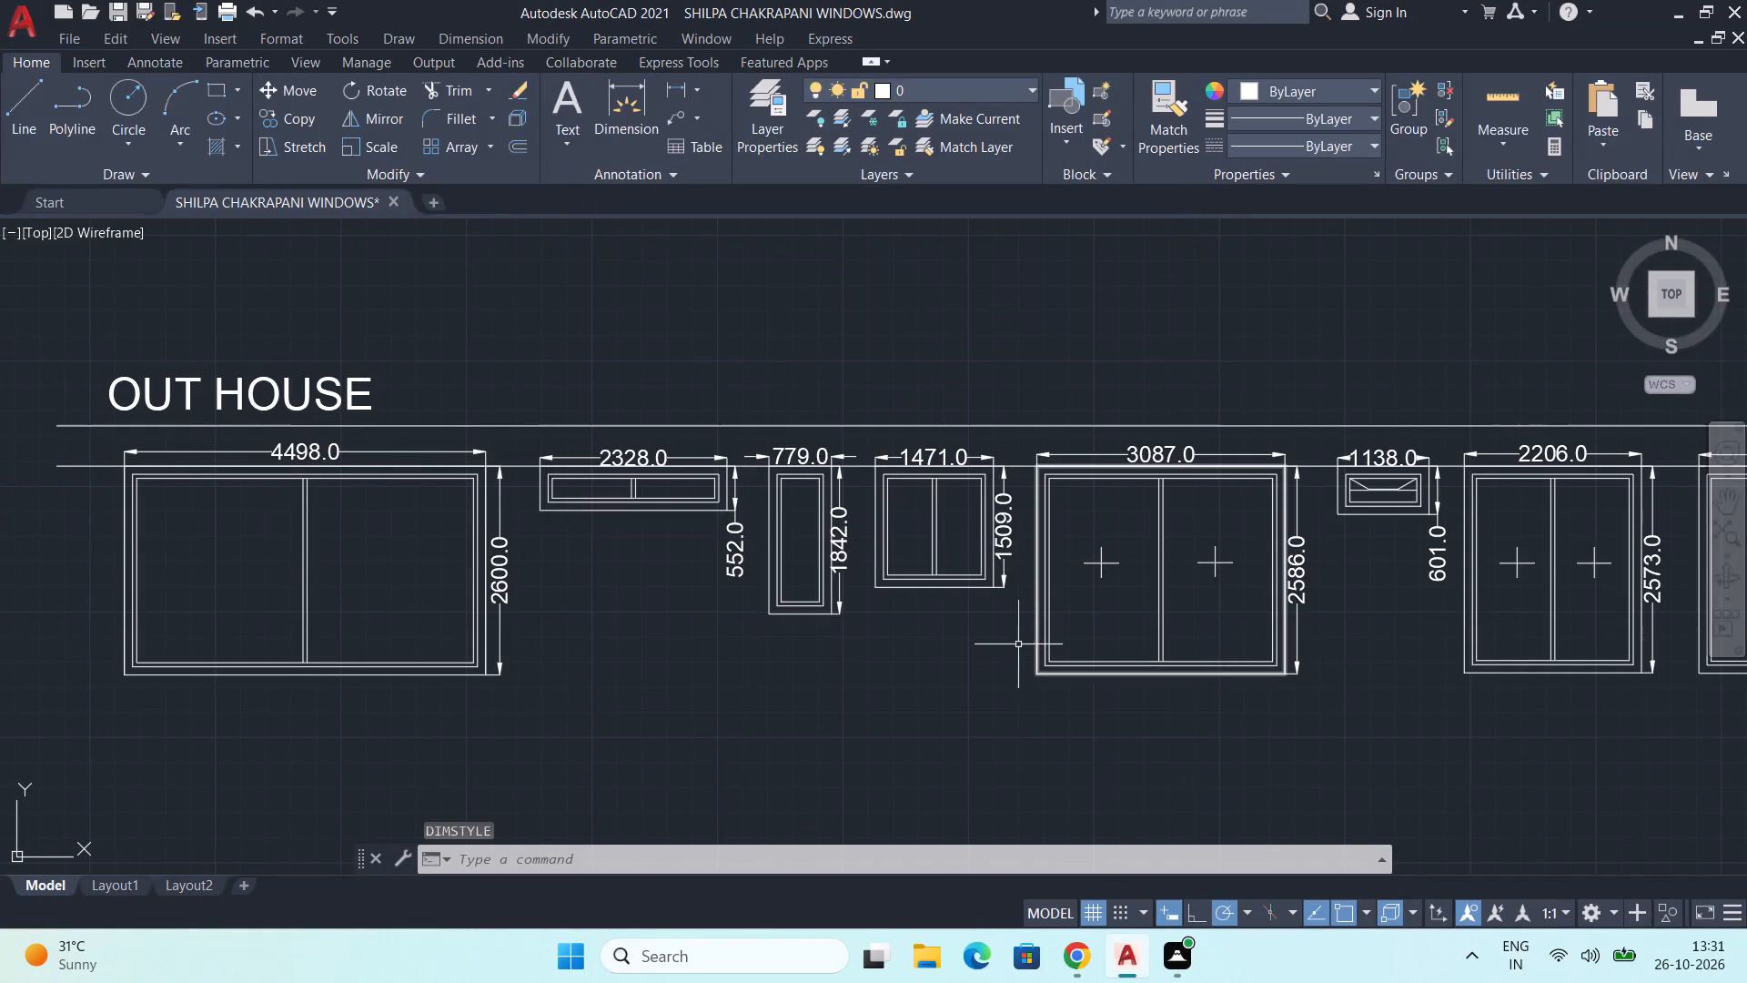
Set the Standard dimension style's text height to 150, keeping the arrow size as it is.
scroll(791, 648, "down", 1)
middle_click_drag(952, 686, 841, 657)
scroll(830, 651, "down", 1)
key("d")
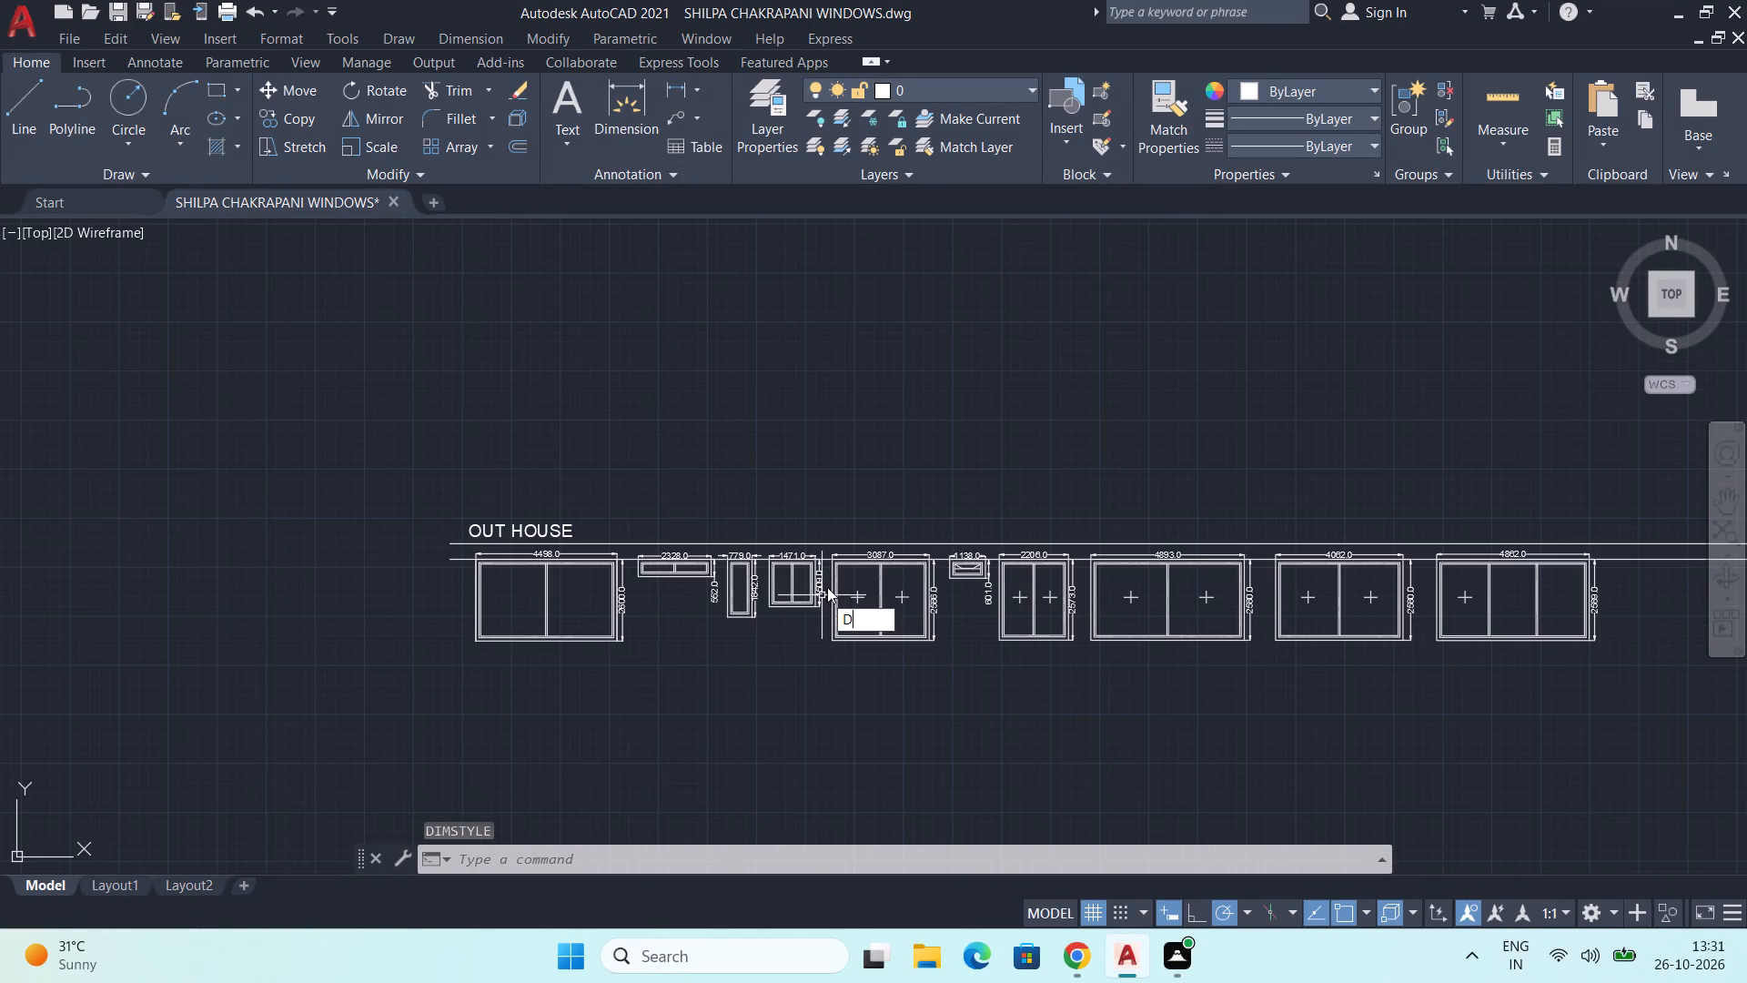
key("Return")
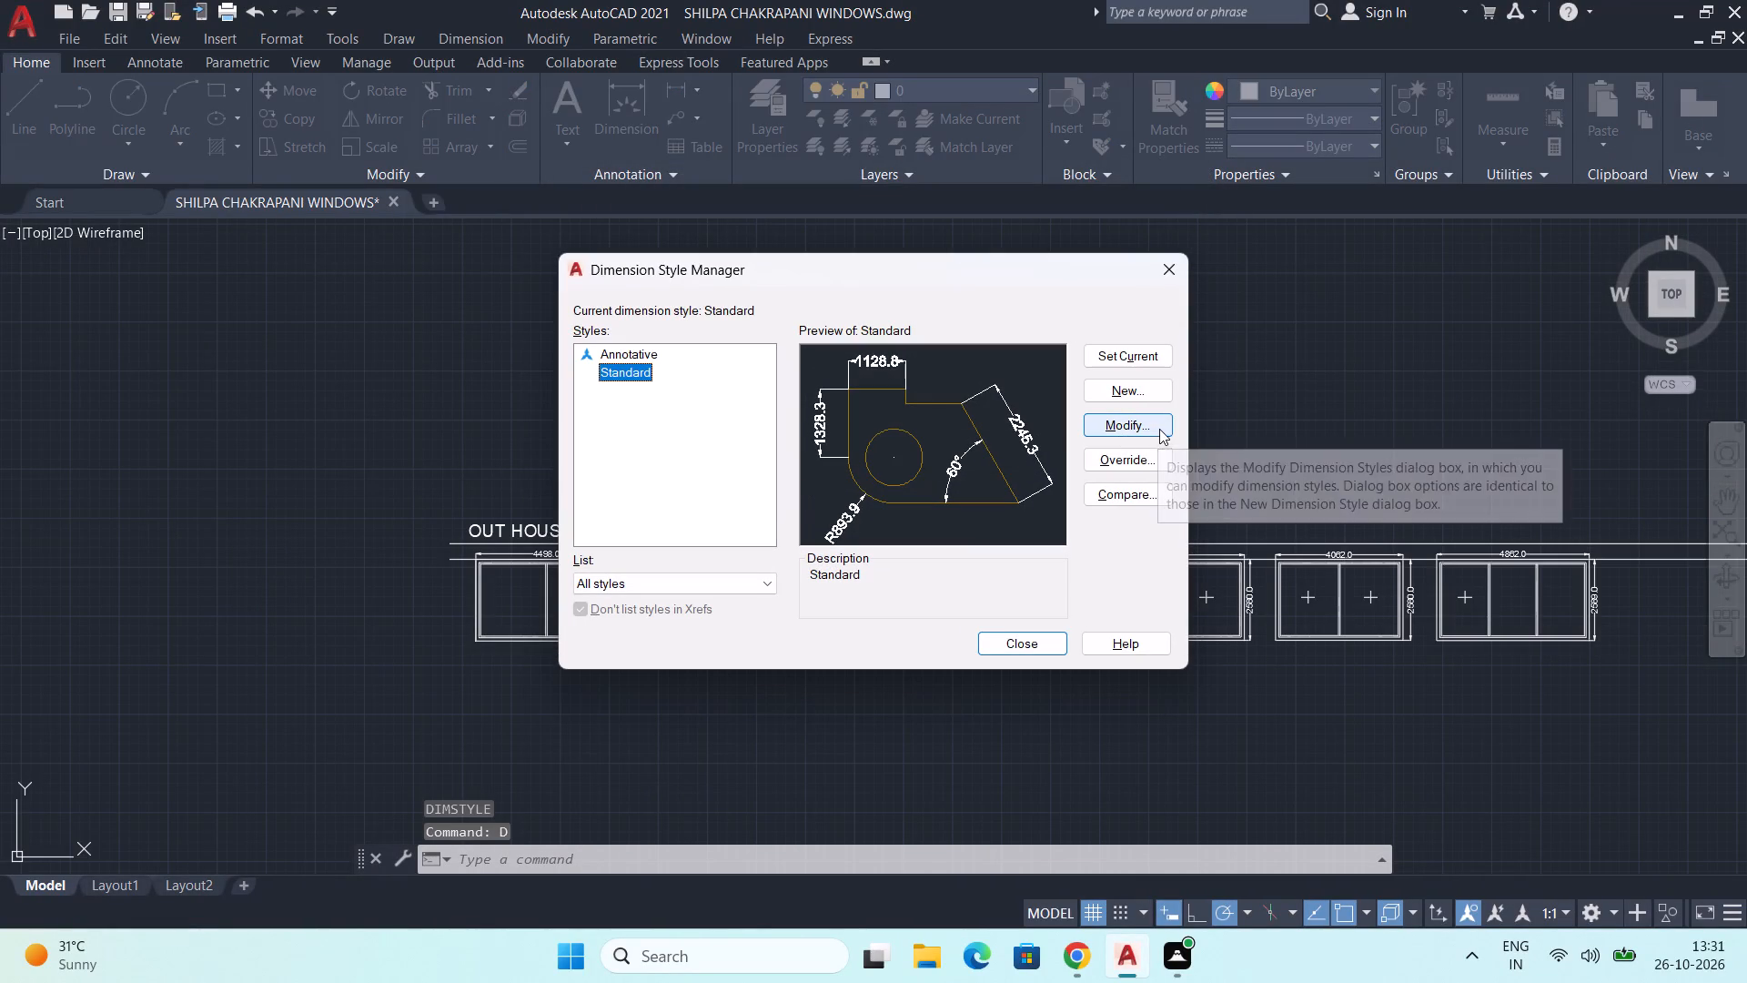
left_click(1160, 428)
left_click(720, 228)
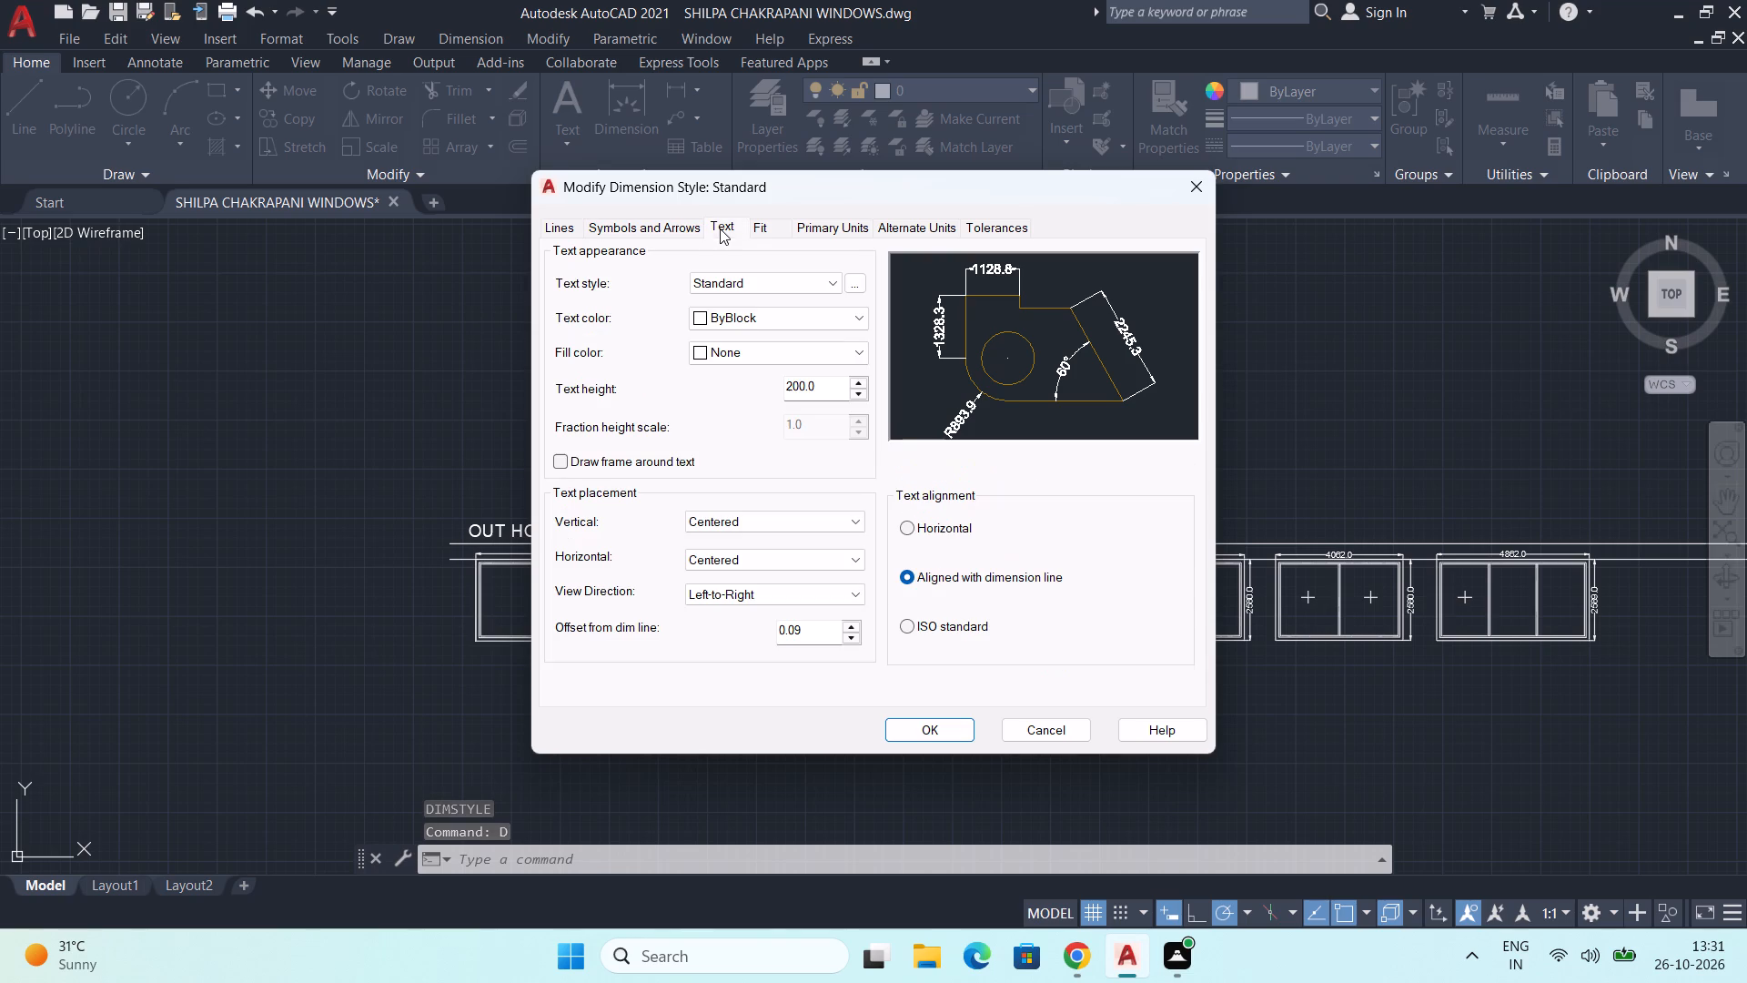
double_click(826, 388)
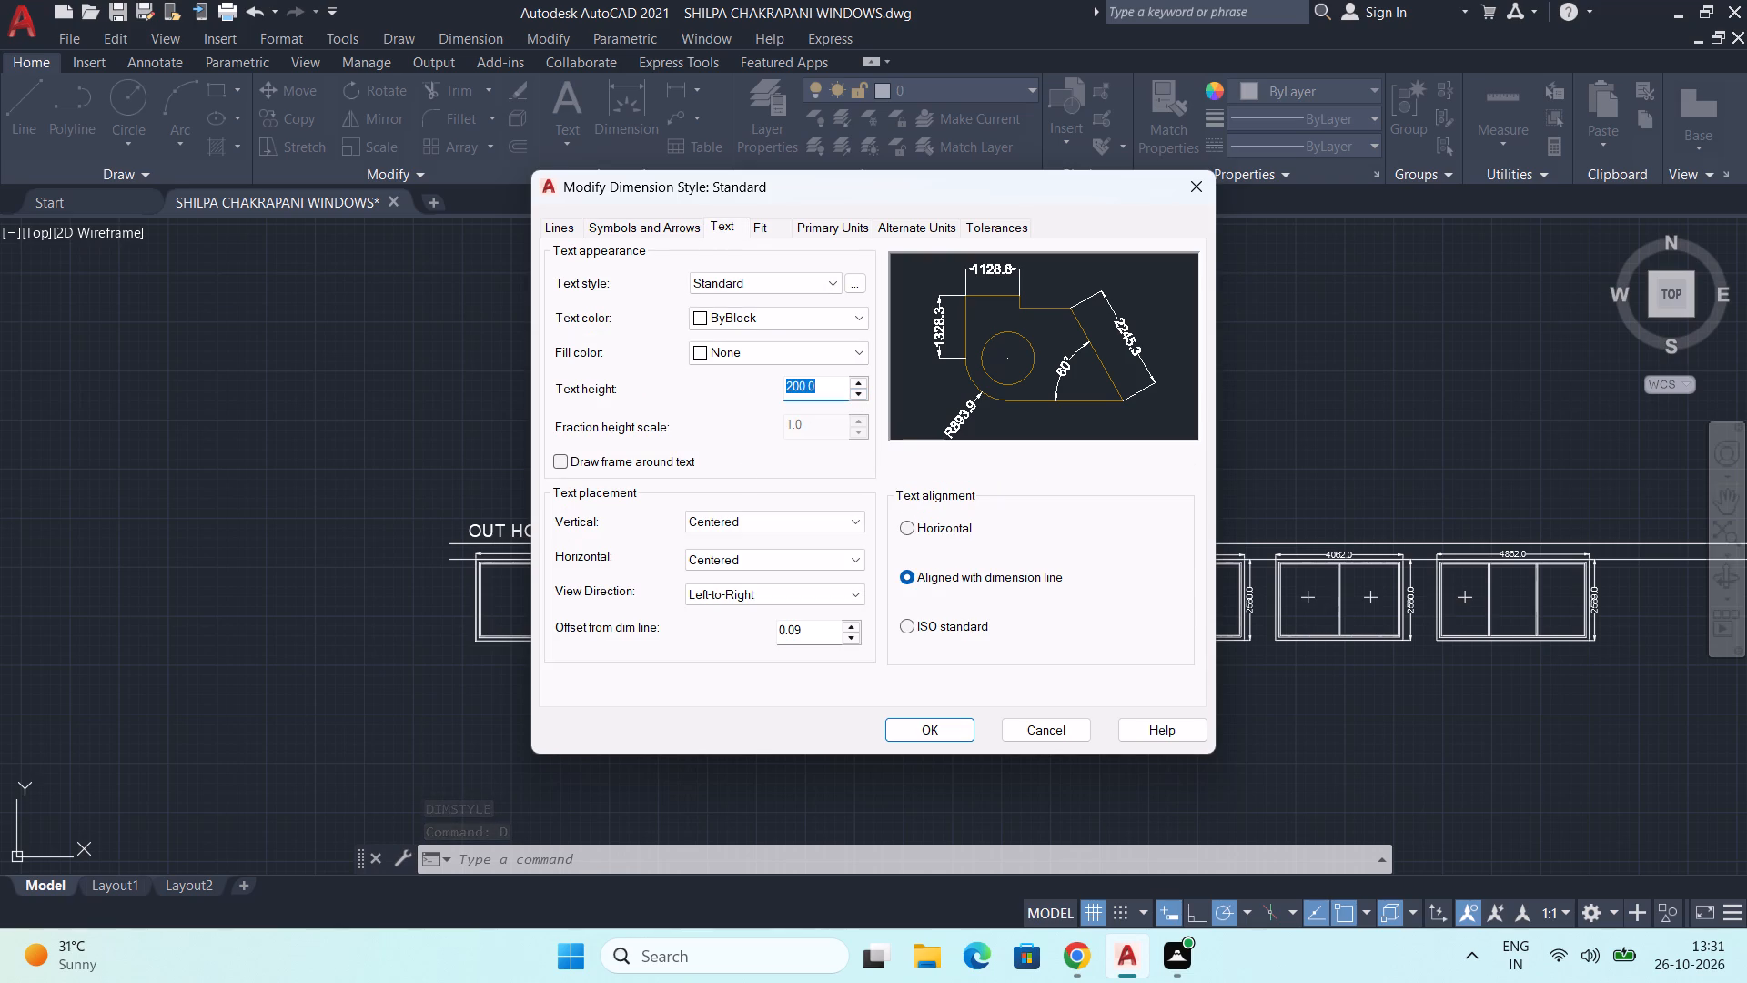
type("15")
key("0")
left_click(670, 226)
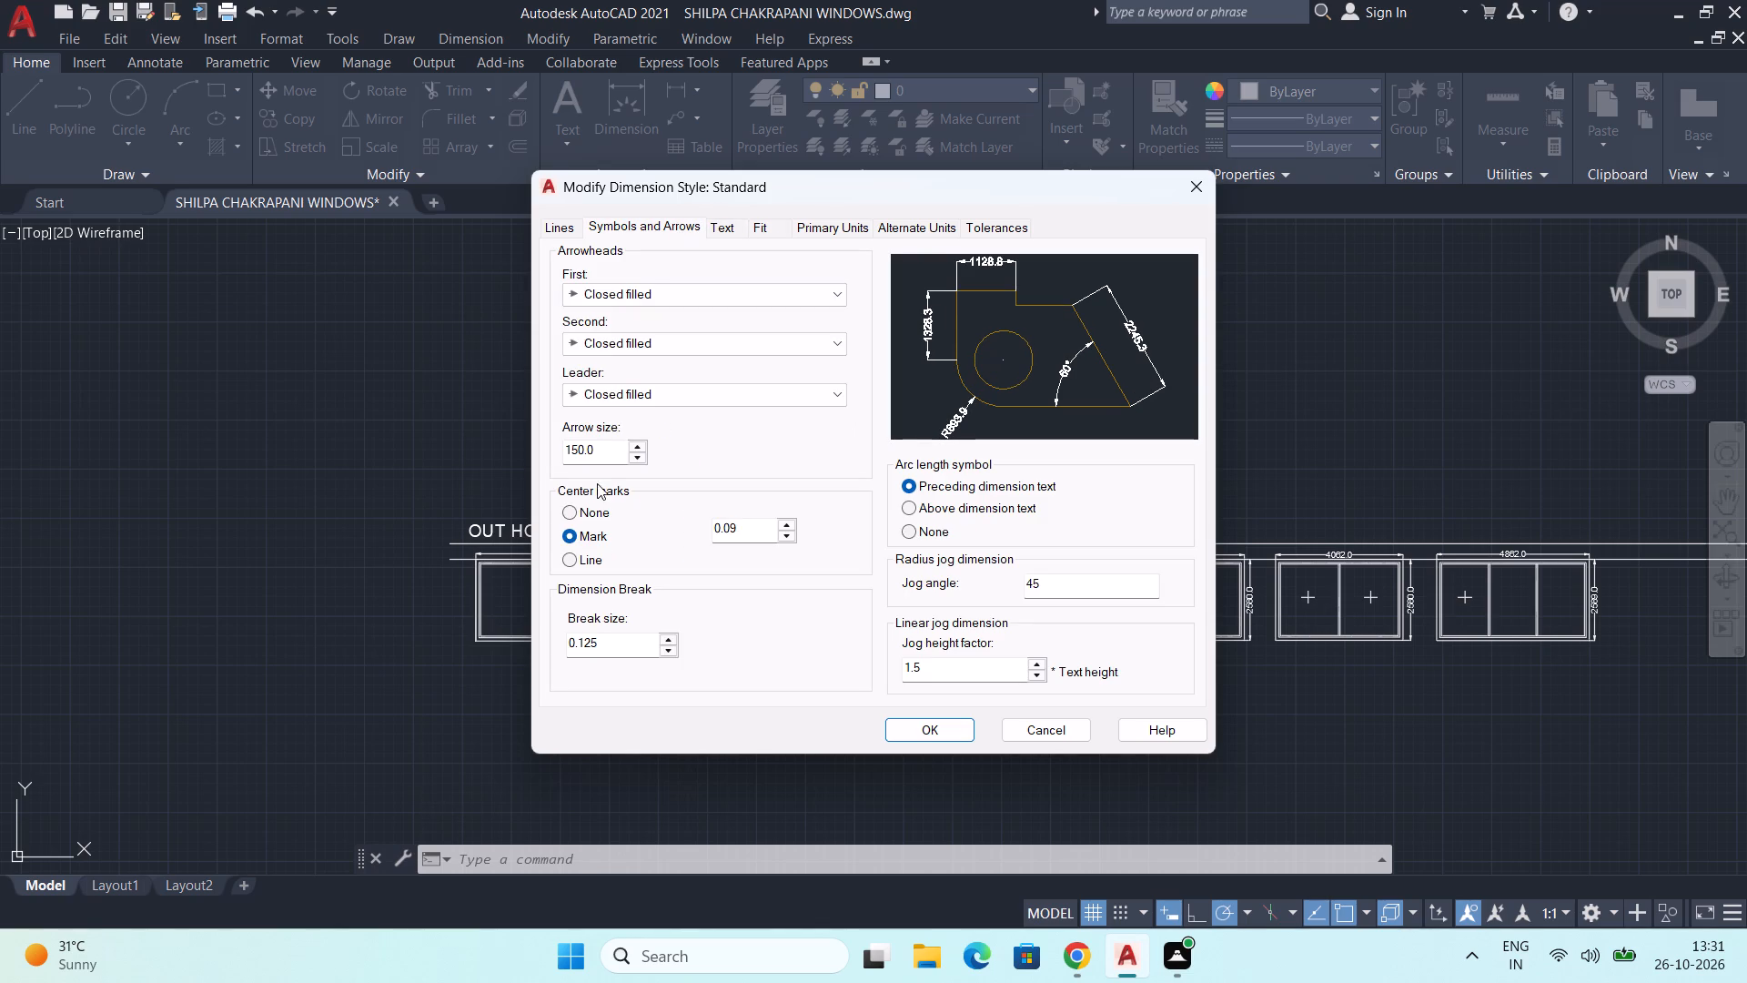
left_click(929, 732)
left_click(1027, 644)
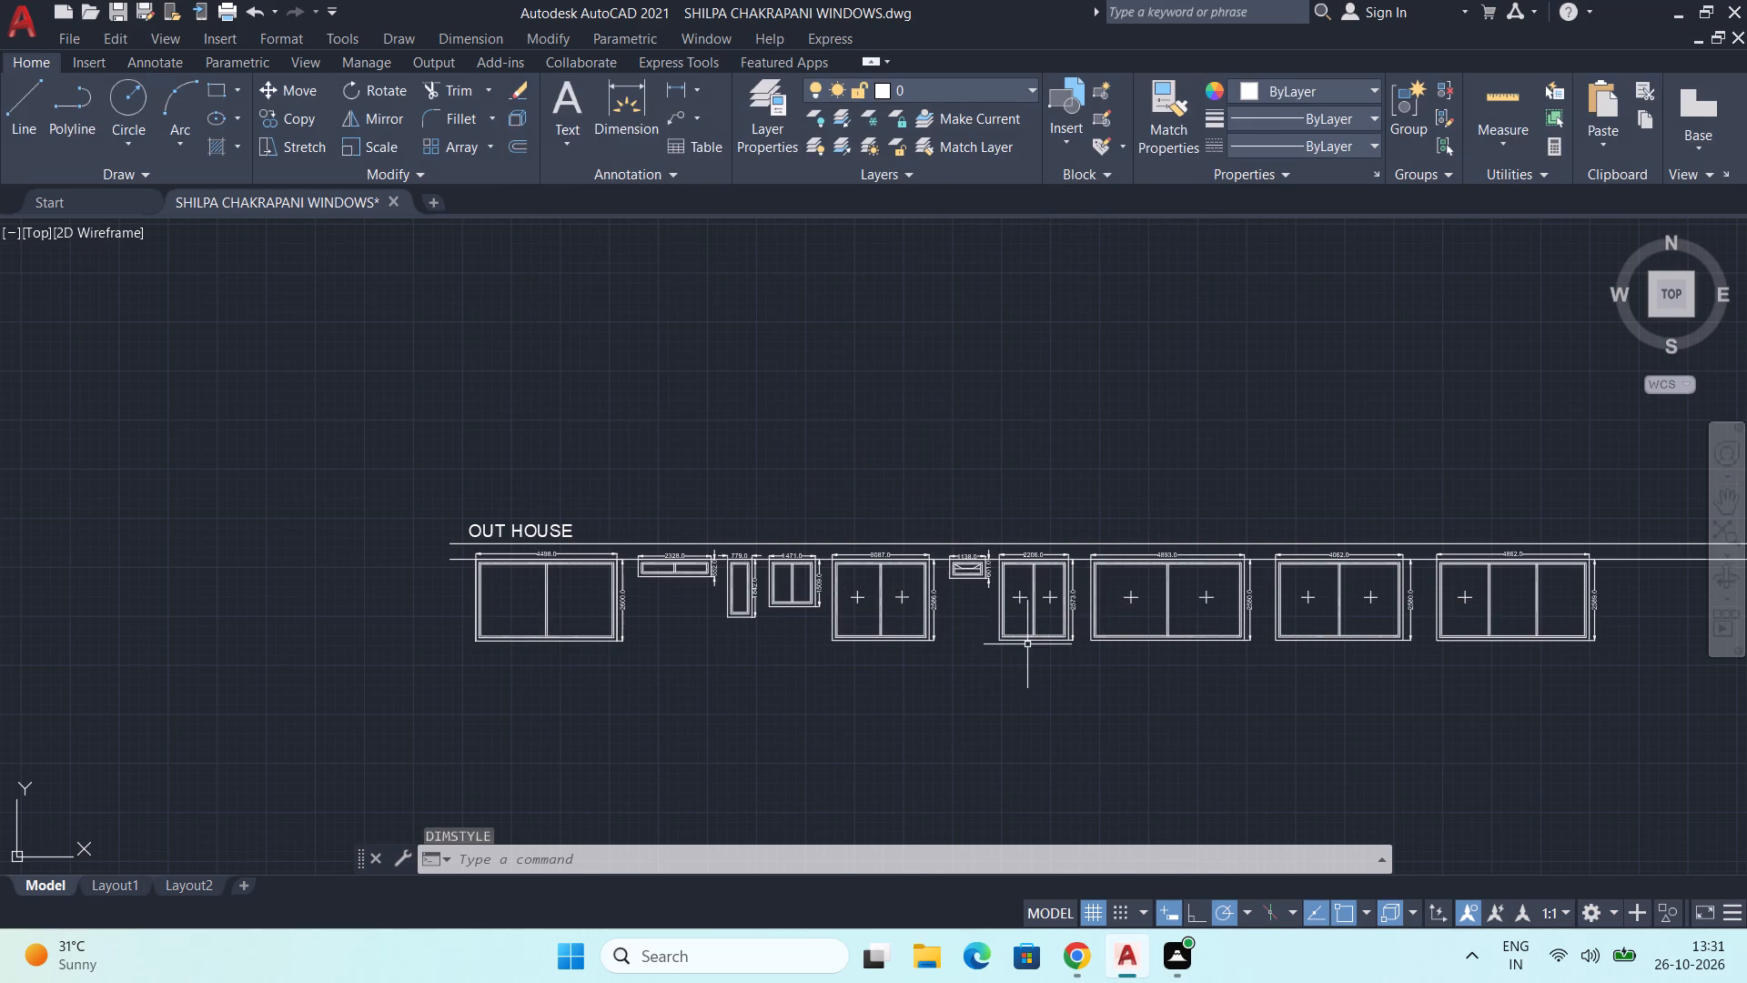
Set the Standard dimension style's arrow size to 100.
scroll(636, 580, "up", 2)
scroll(758, 547, "up", 2)
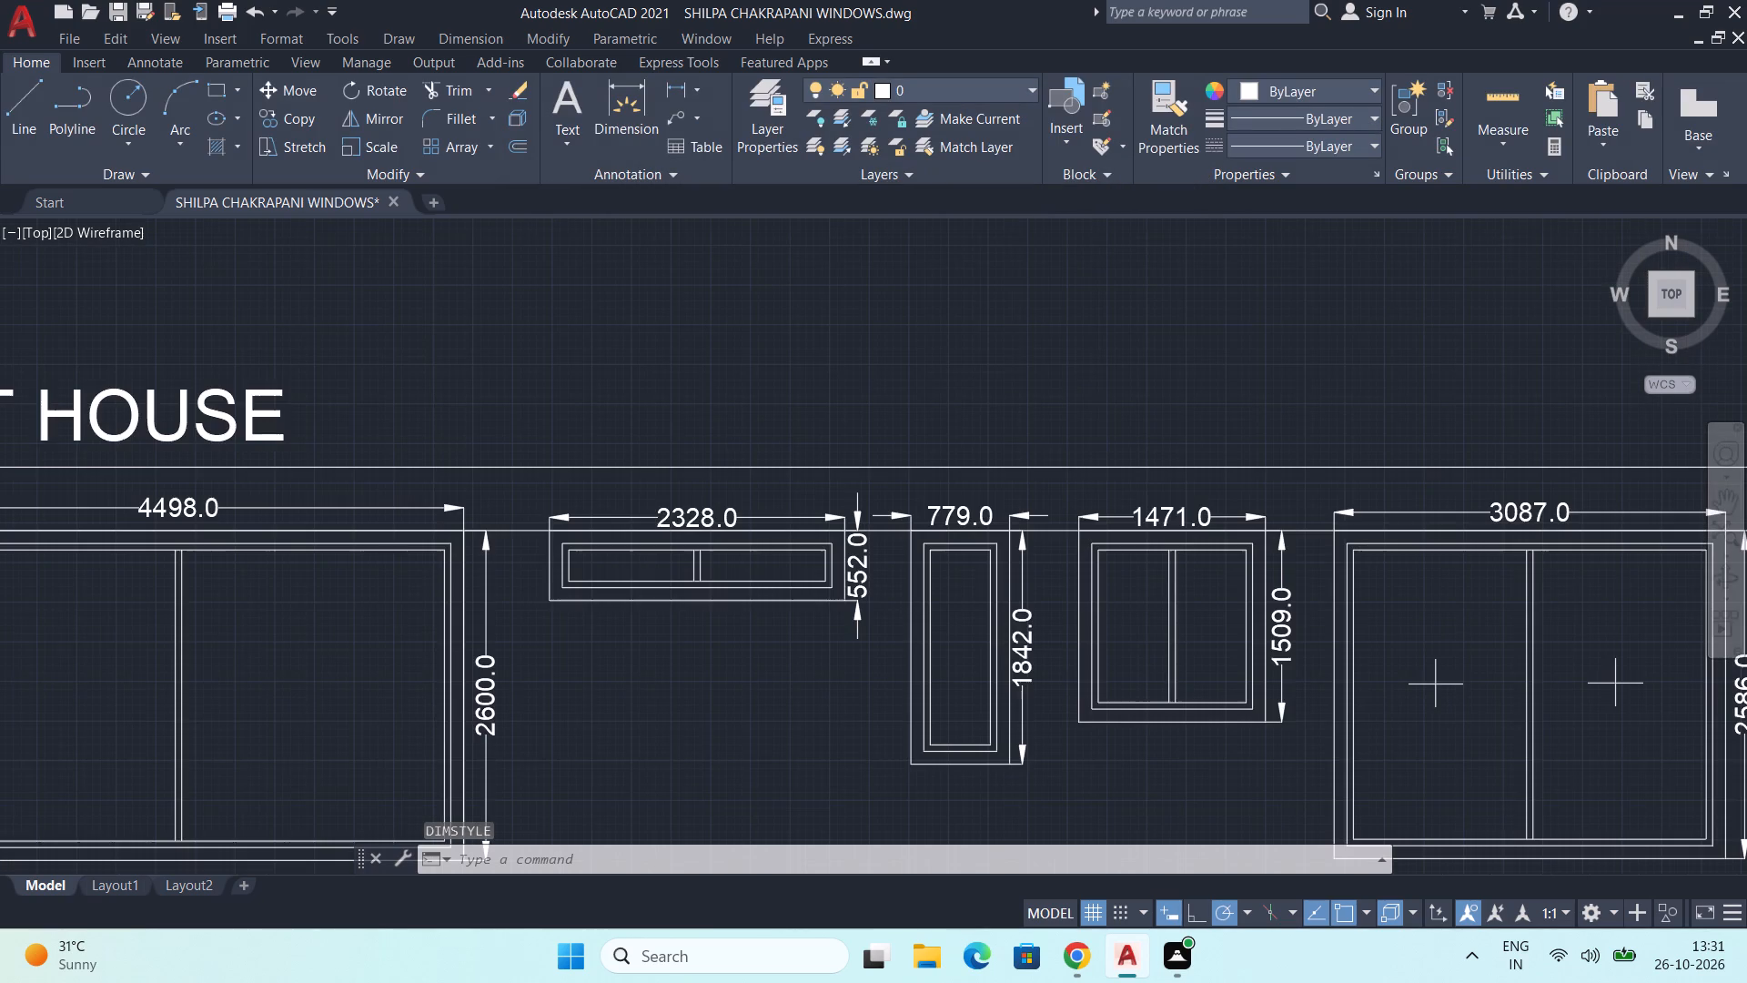
scroll(758, 547, "down", 1)
key("d")
key("Return")
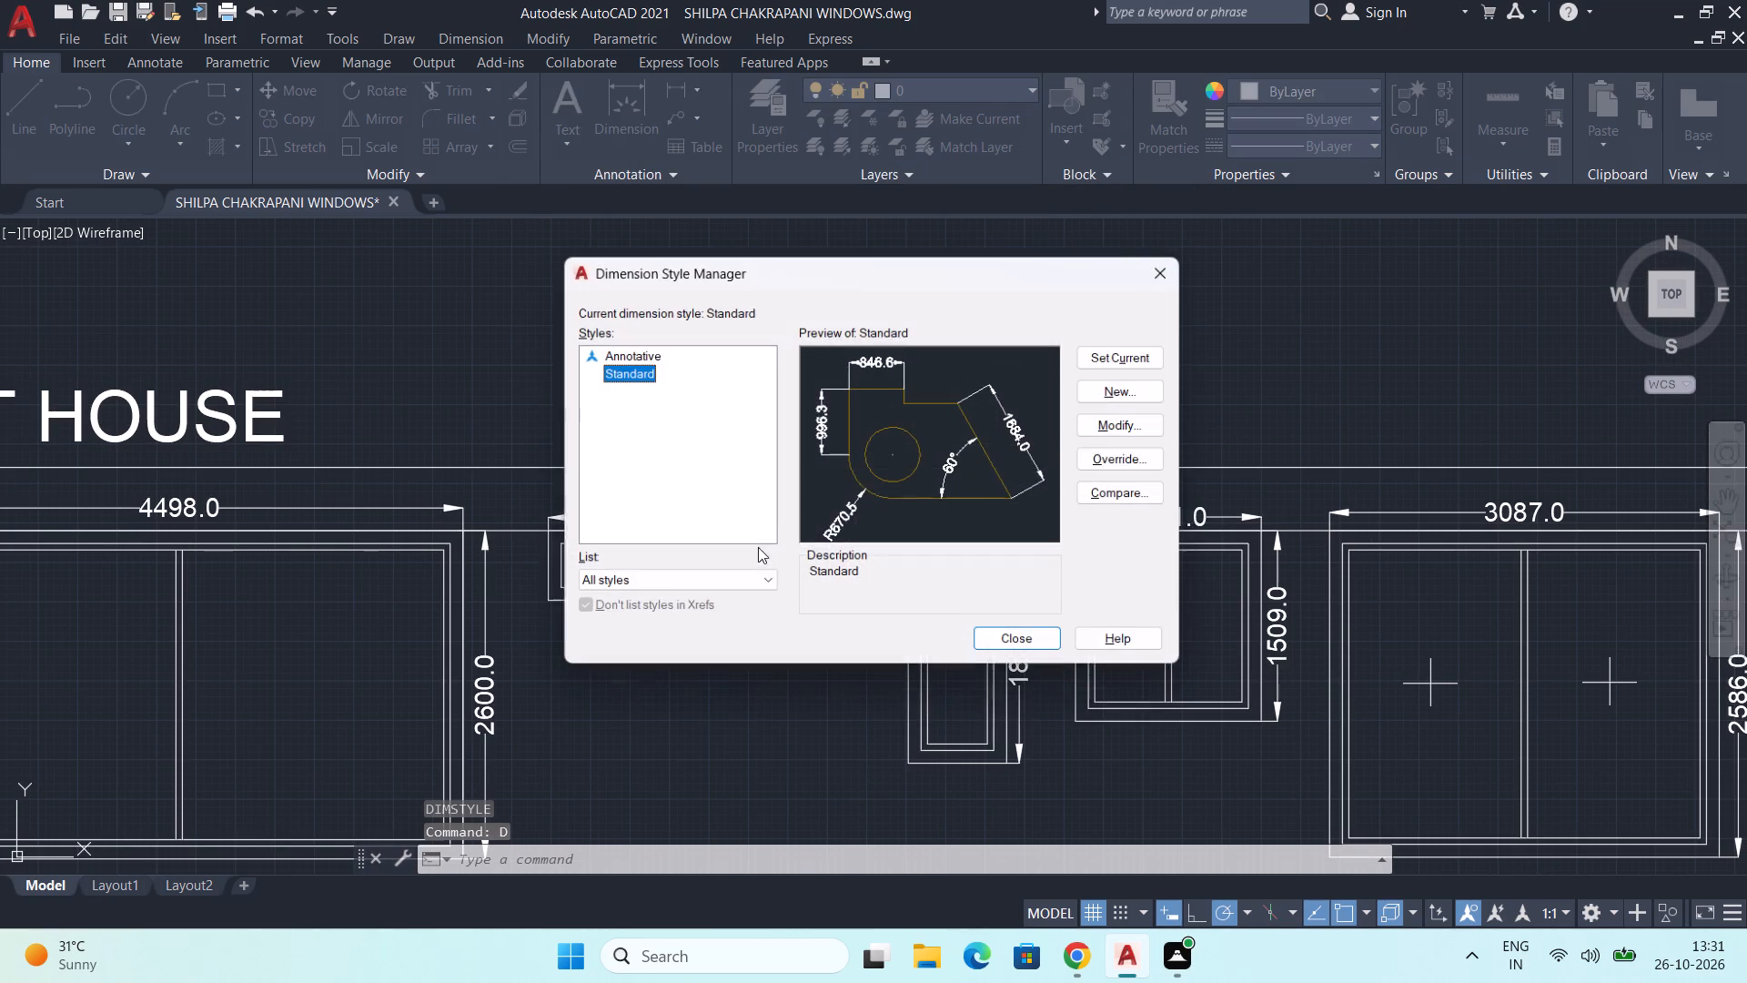
left_click(1130, 430)
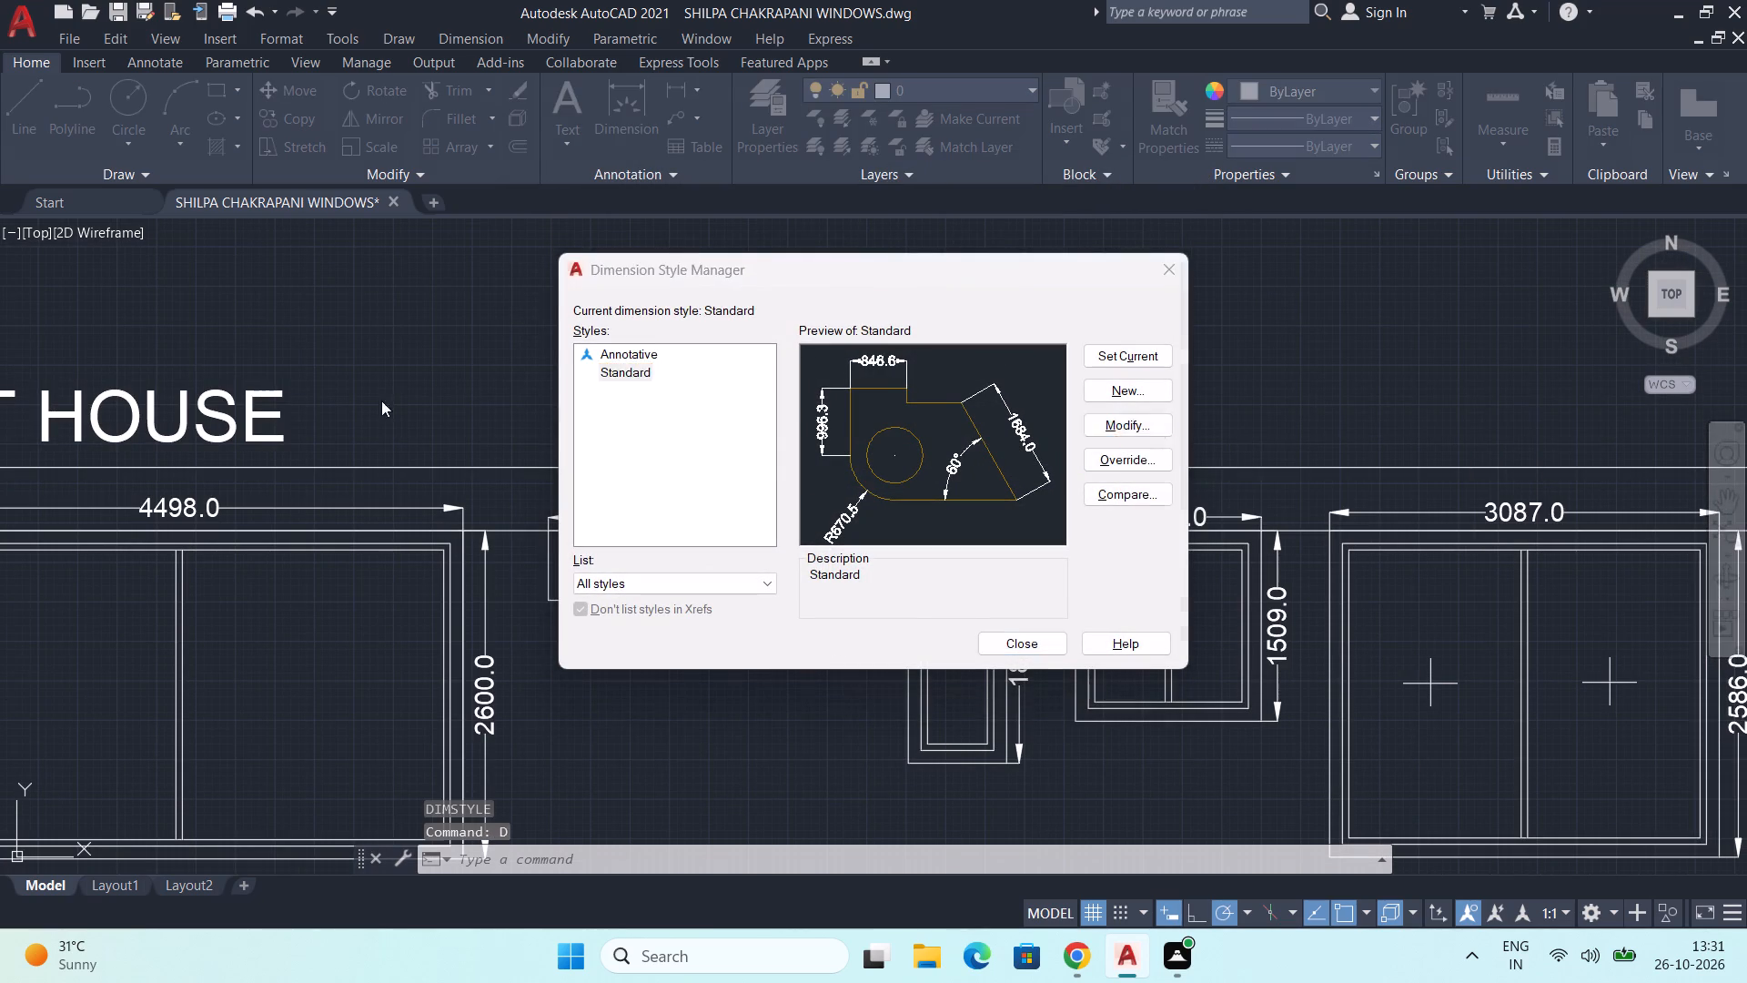
left_click(673, 222)
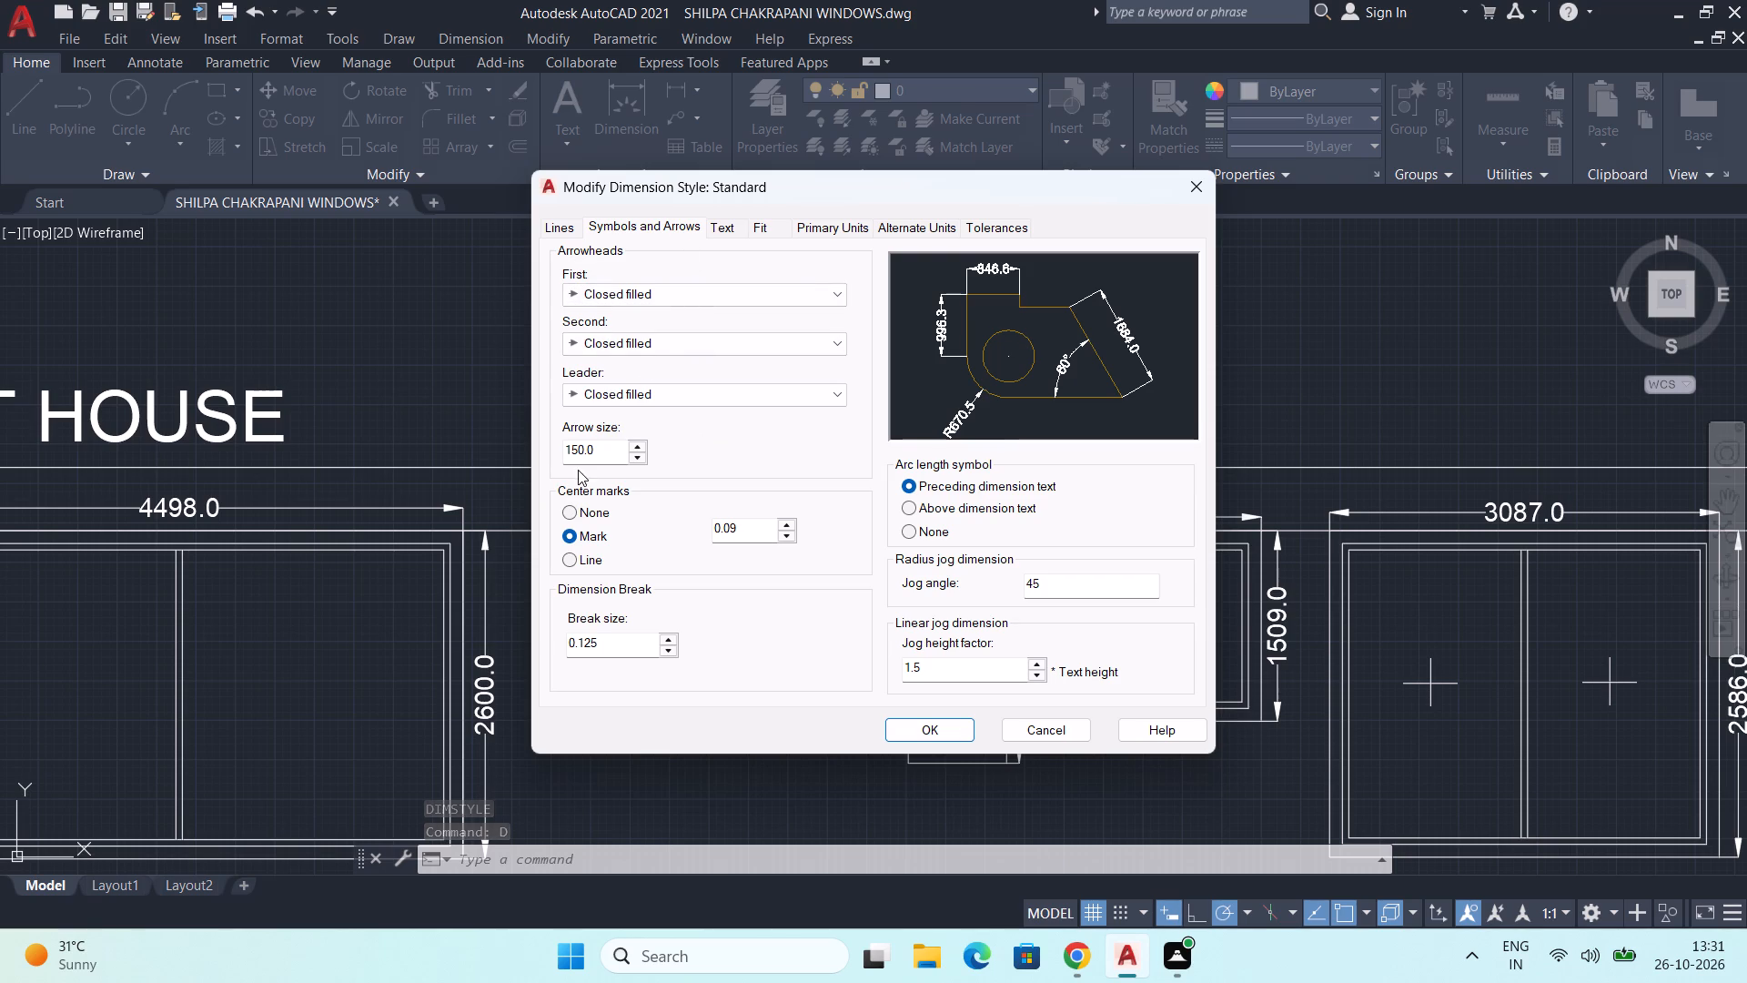
double_click(604, 455)
type("100")
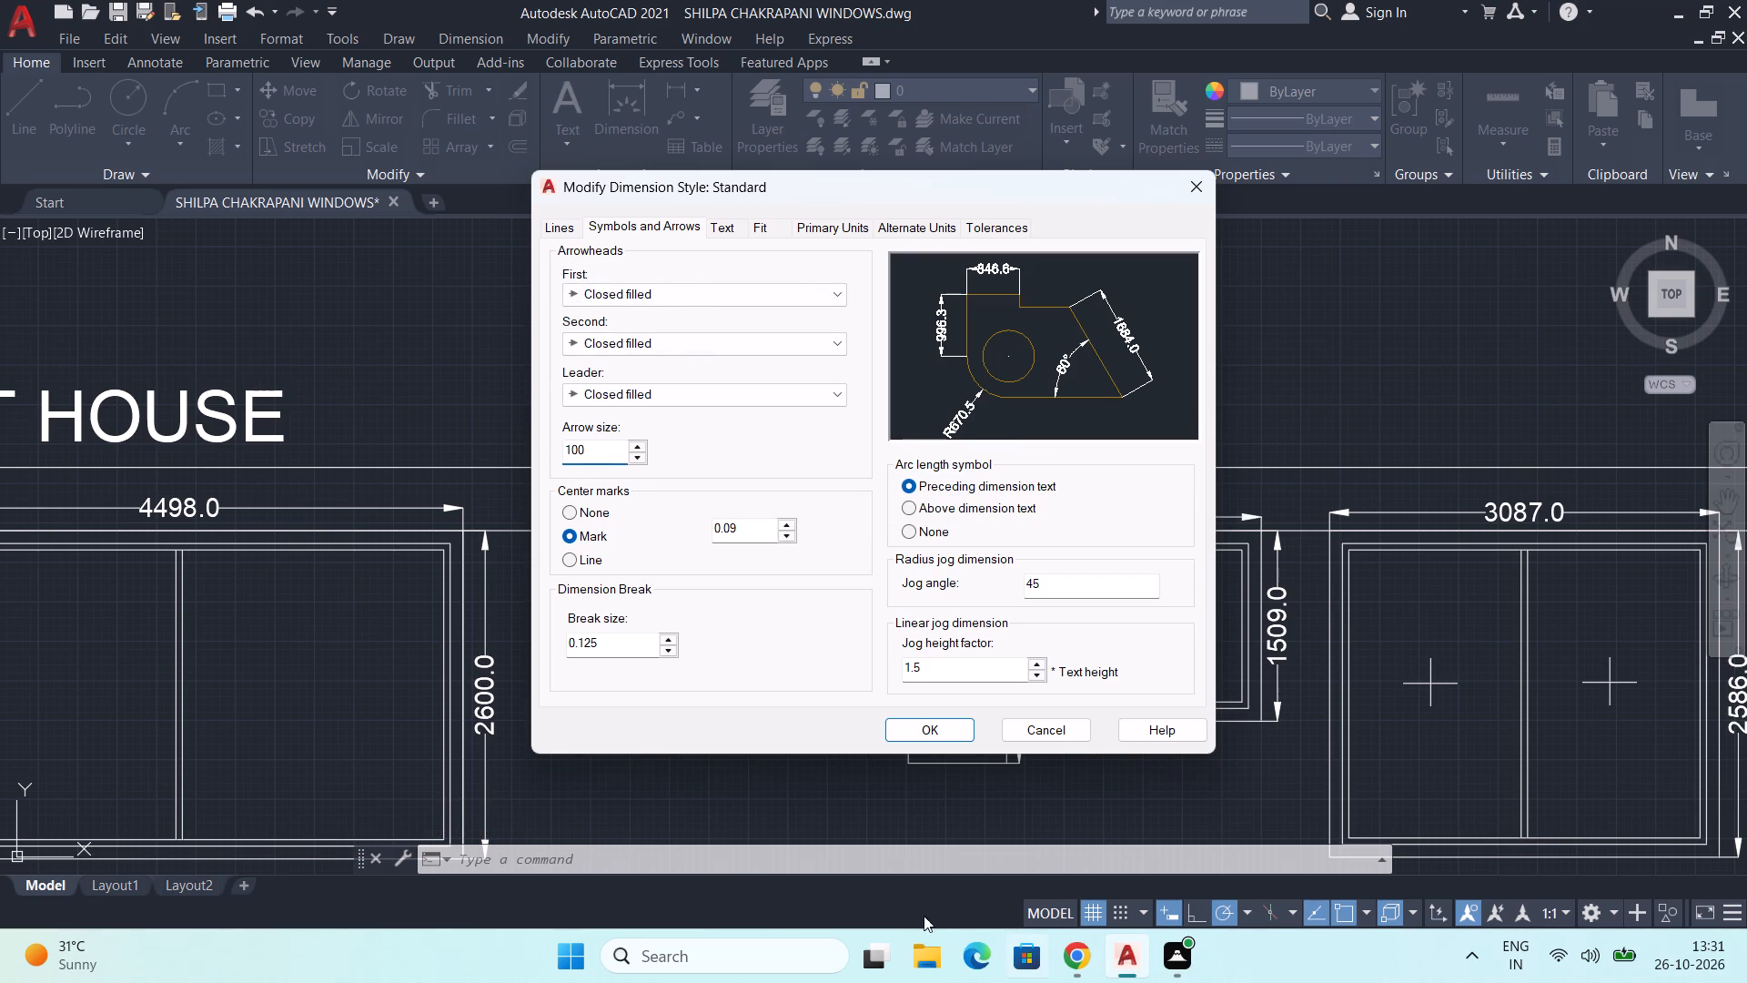
left_click(950, 727)
left_click(1015, 641)
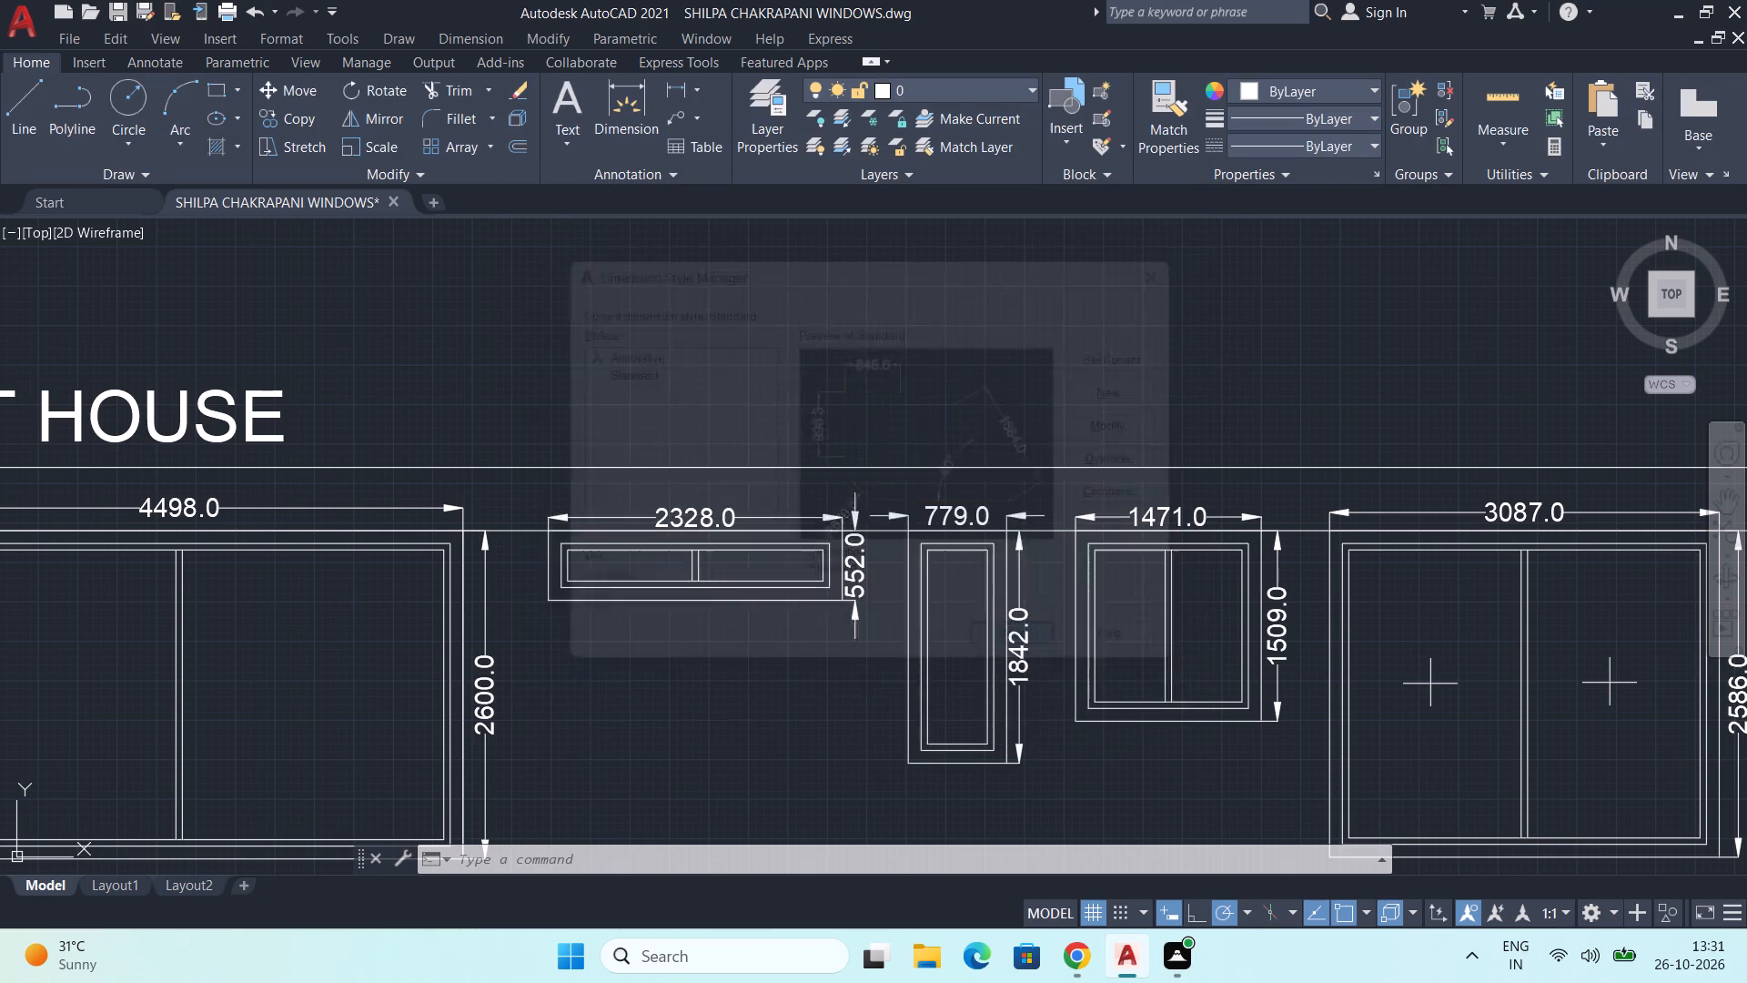
Examine the dimension text and arrowheads around the narrow windows and along the whole OUT HOUSE row.
scroll(870, 710, "down", 1)
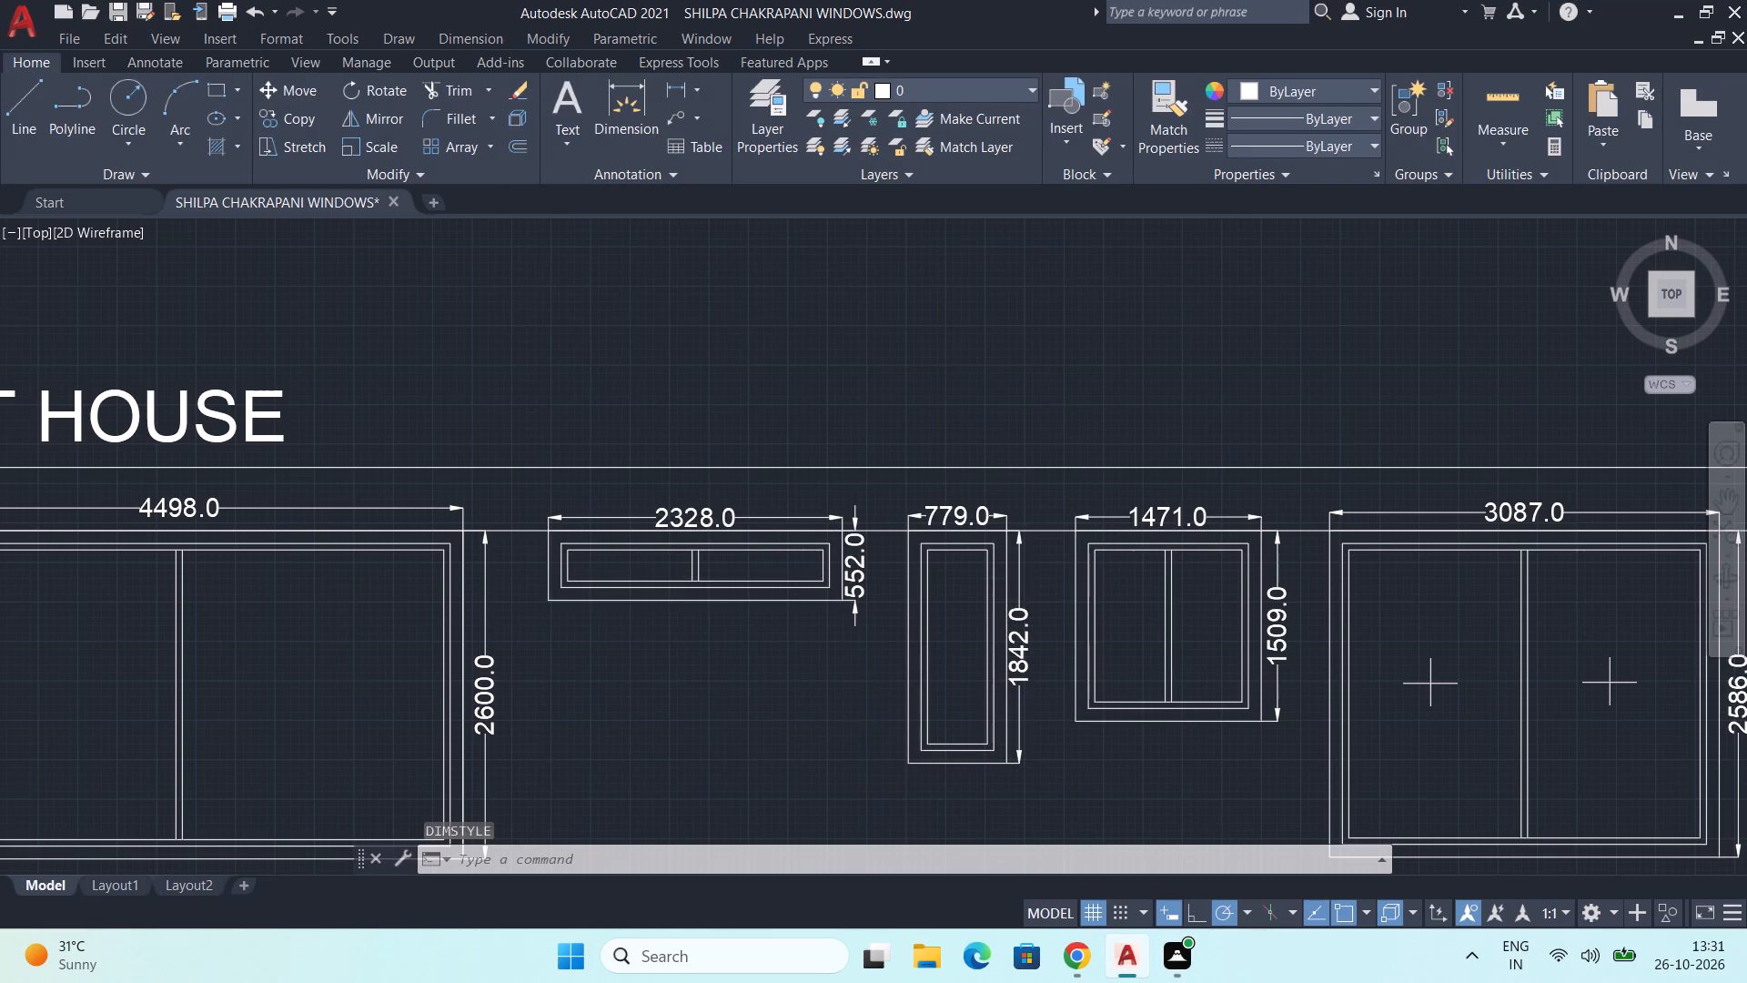
middle_click_drag(906, 654, 890, 601)
scroll(806, 581, "up", 1)
middle_click_drag(843, 622, 782, 624)
scroll(782, 625, "up", 2)
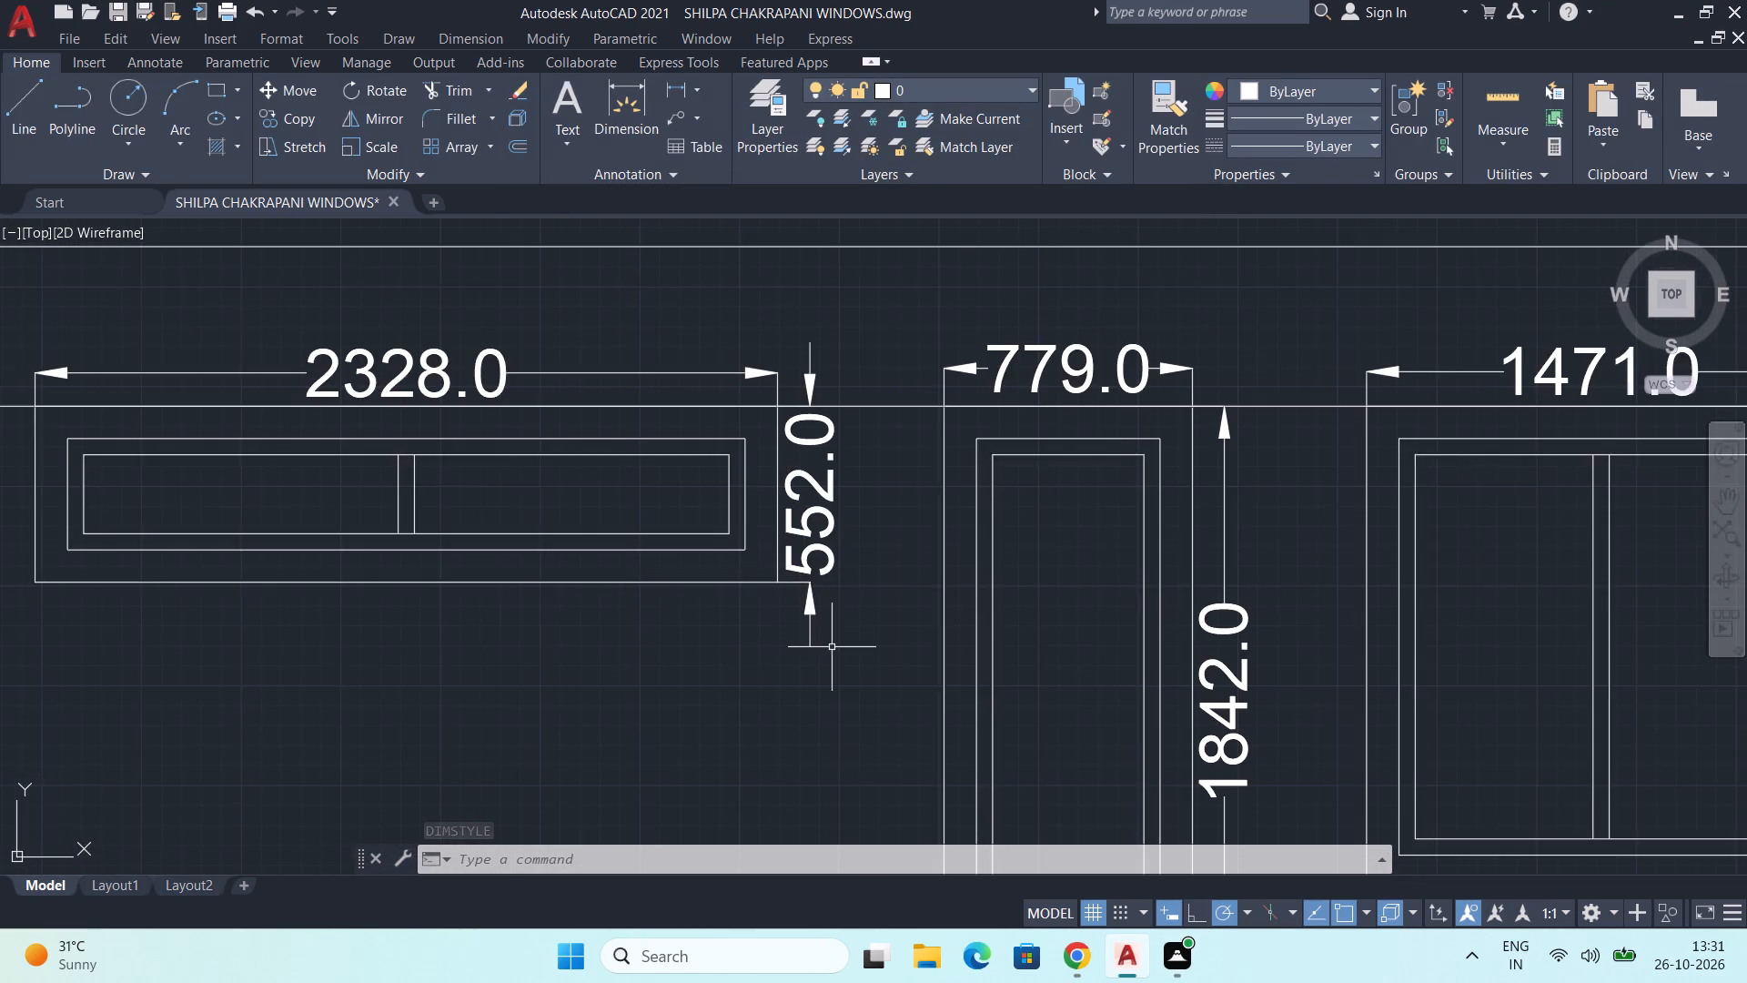
middle_click_drag(832, 647, 777, 636)
key("d")
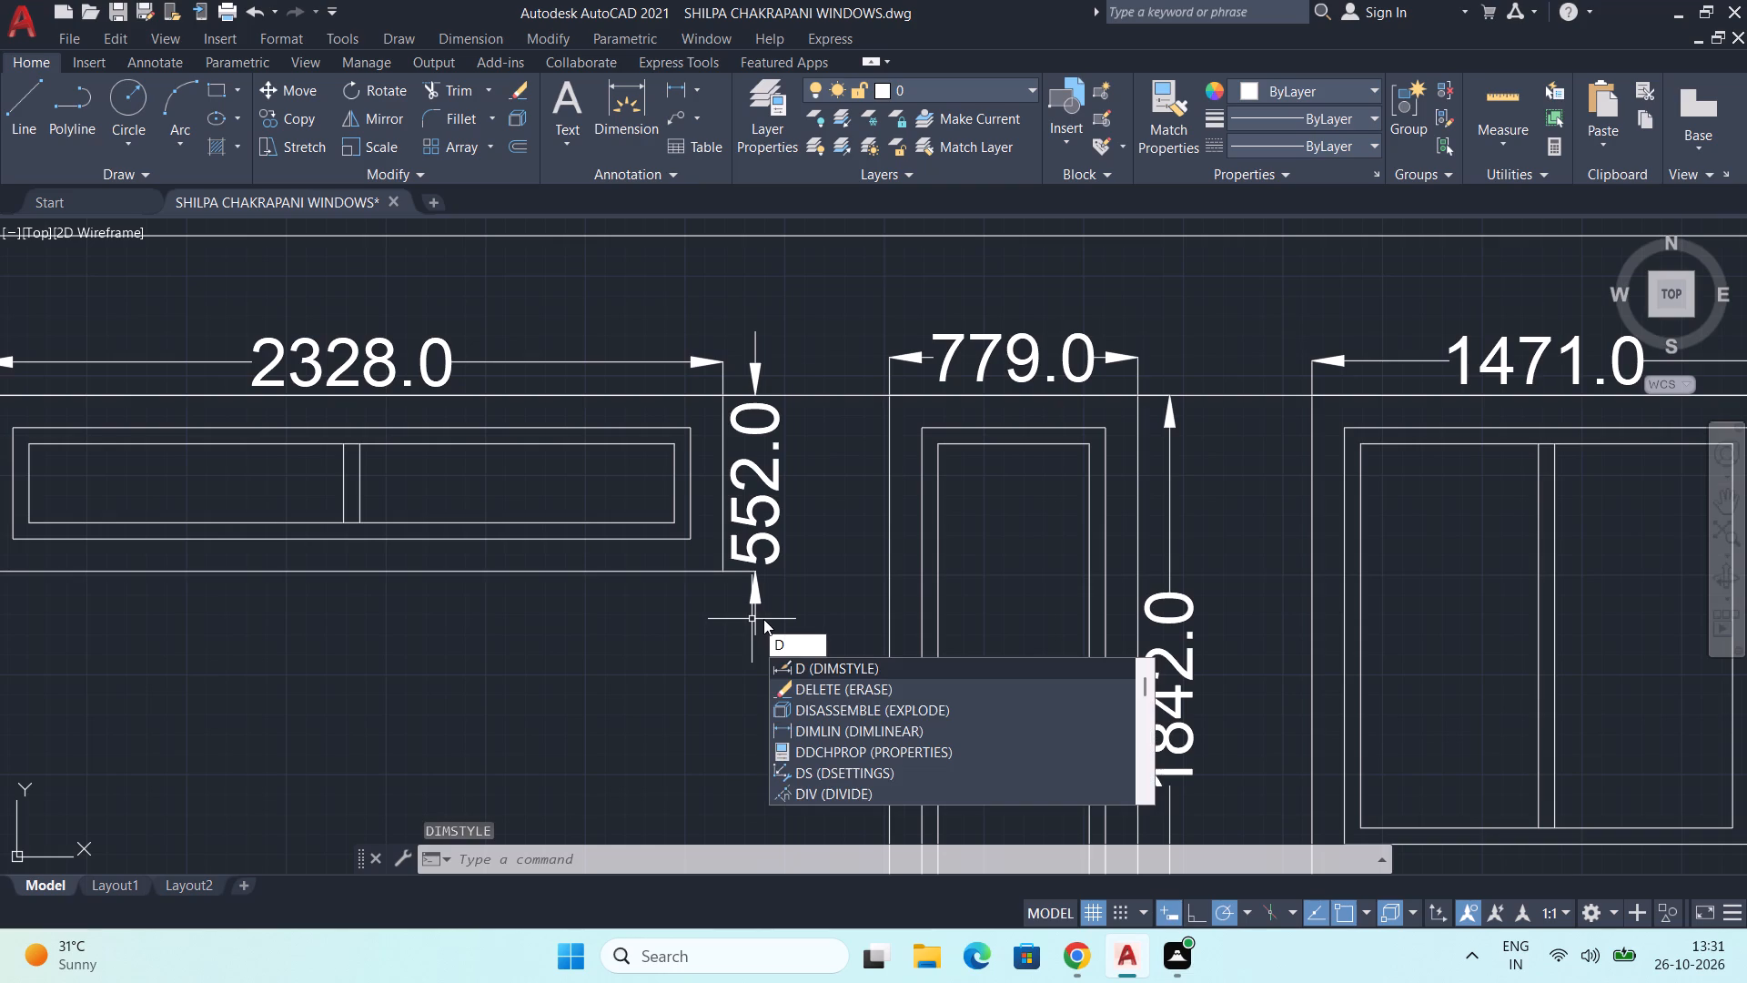
key("Escape")
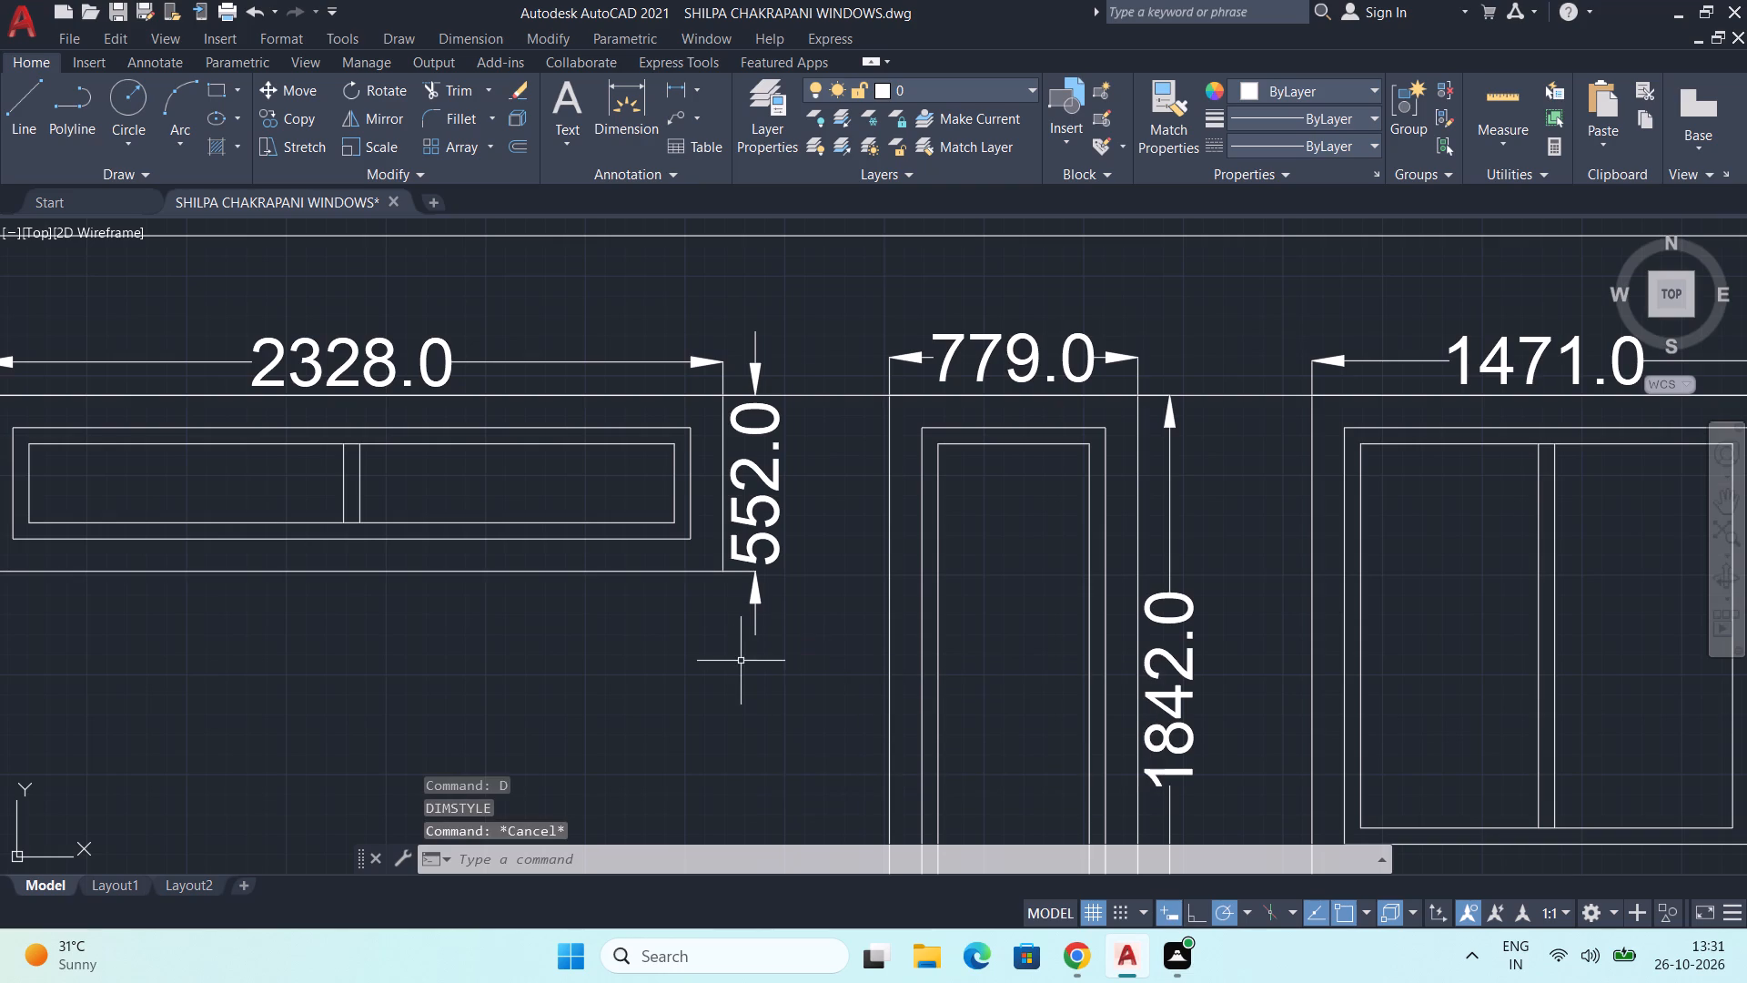
scroll(748, 661, "down", 2)
middle_click_drag(811, 709, 732, 579)
scroll(779, 552, "down", 1)
middle_click_drag(911, 579, 773, 552)
scroll(625, 590, "down", 1)
middle_click_drag(690, 618, 550, 552)
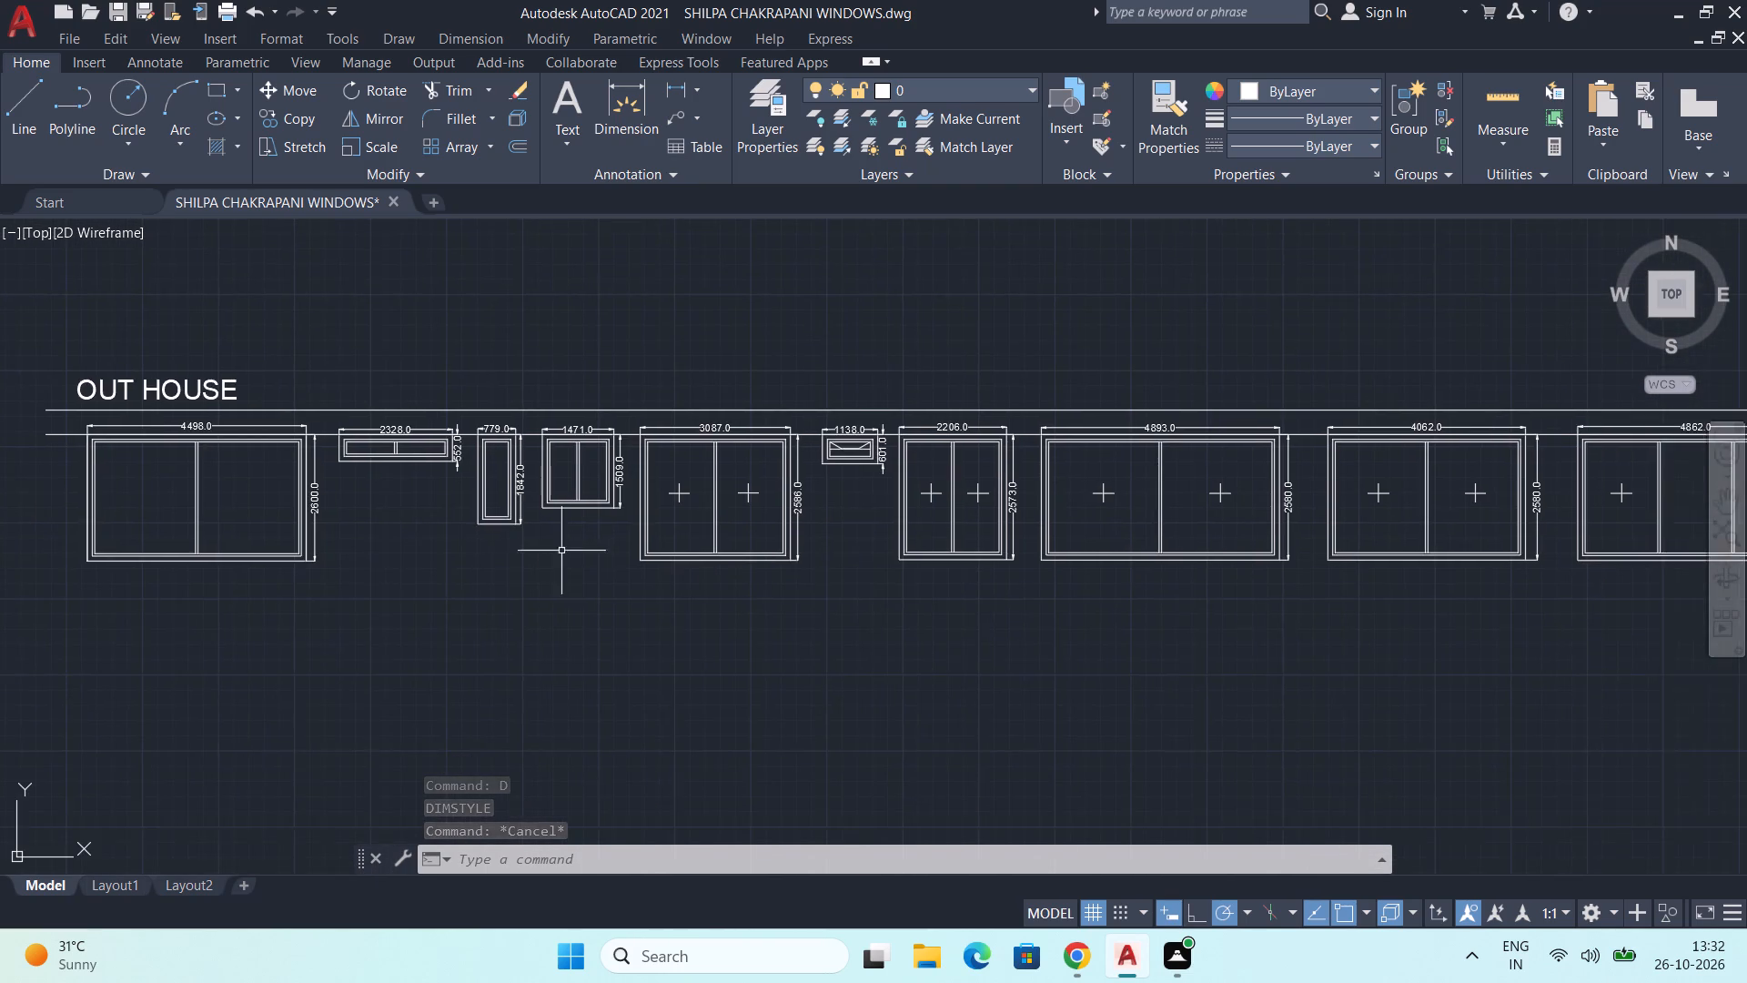
scroll(571, 551, "down", 1)
middle_click_drag(665, 574, 659, 560)
Save the drawing.
key("ctrl+s")
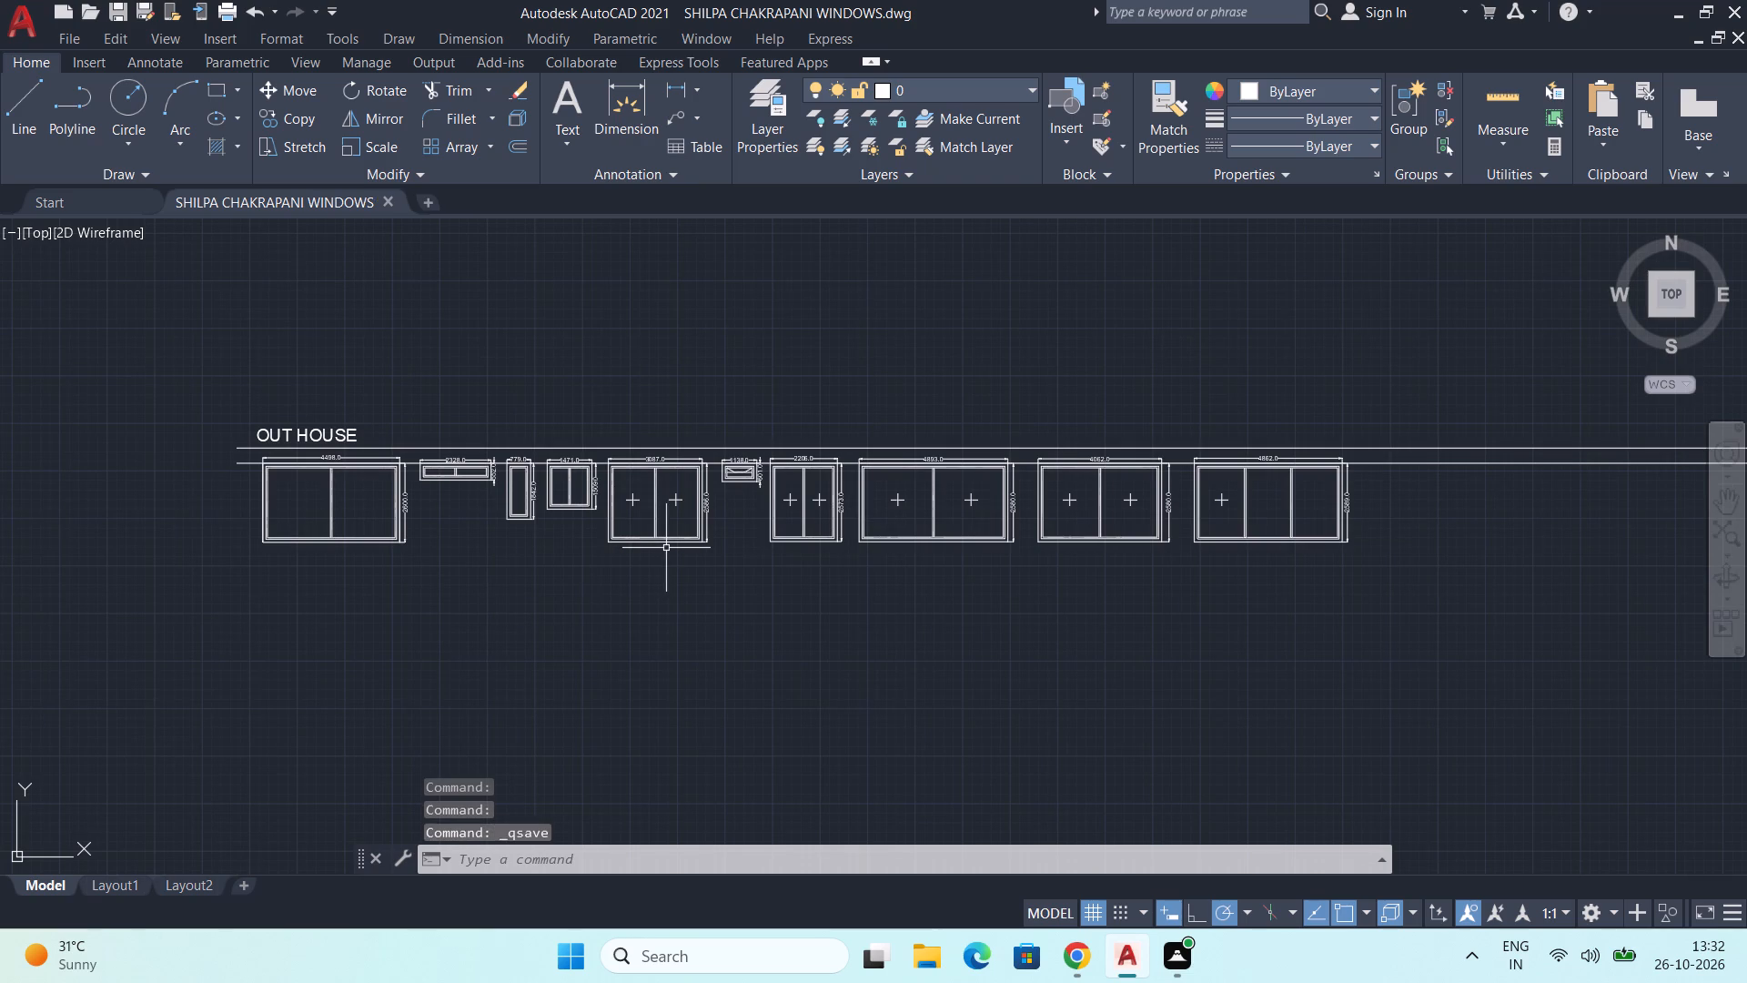
key("ctrl+s")
Copy the two long horizontal lines straight down by about 5800, placing the pair below the OUT HOUSE window row.
middle_click_drag(853, 599, 762, 596)
scroll(938, 574, "up", 1)
middle_click_drag(1142, 612, 936, 679)
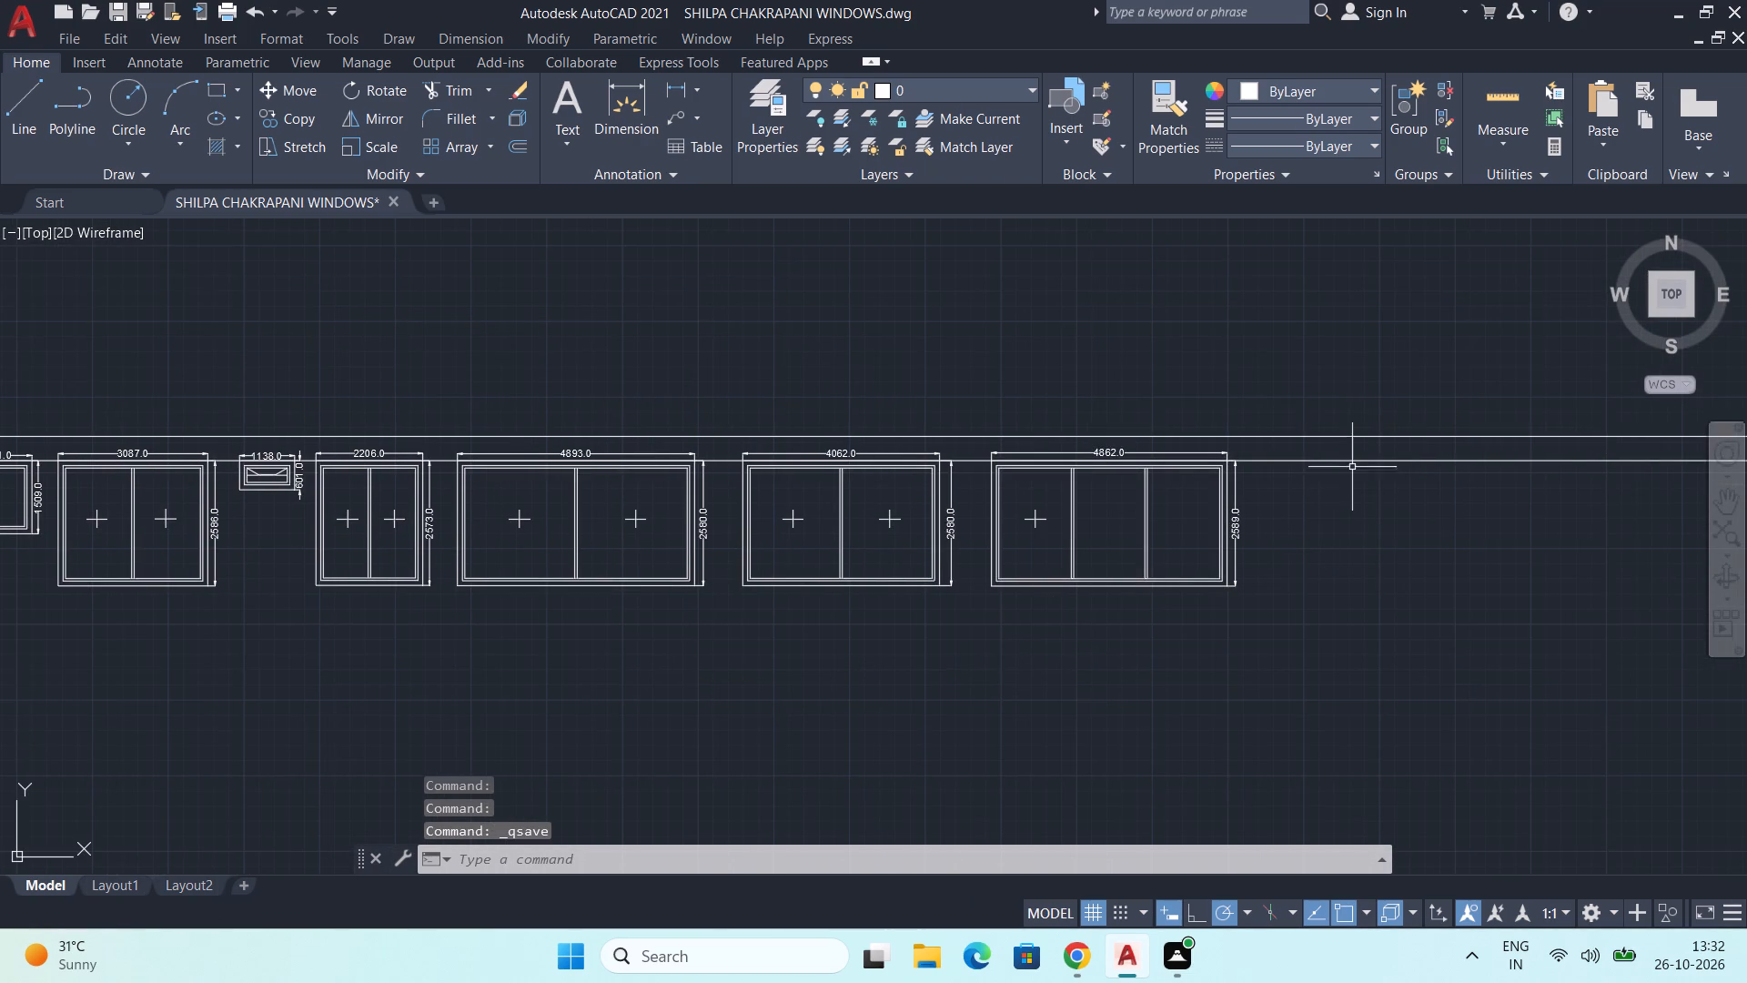
left_click(1312, 435)
left_click(1314, 459)
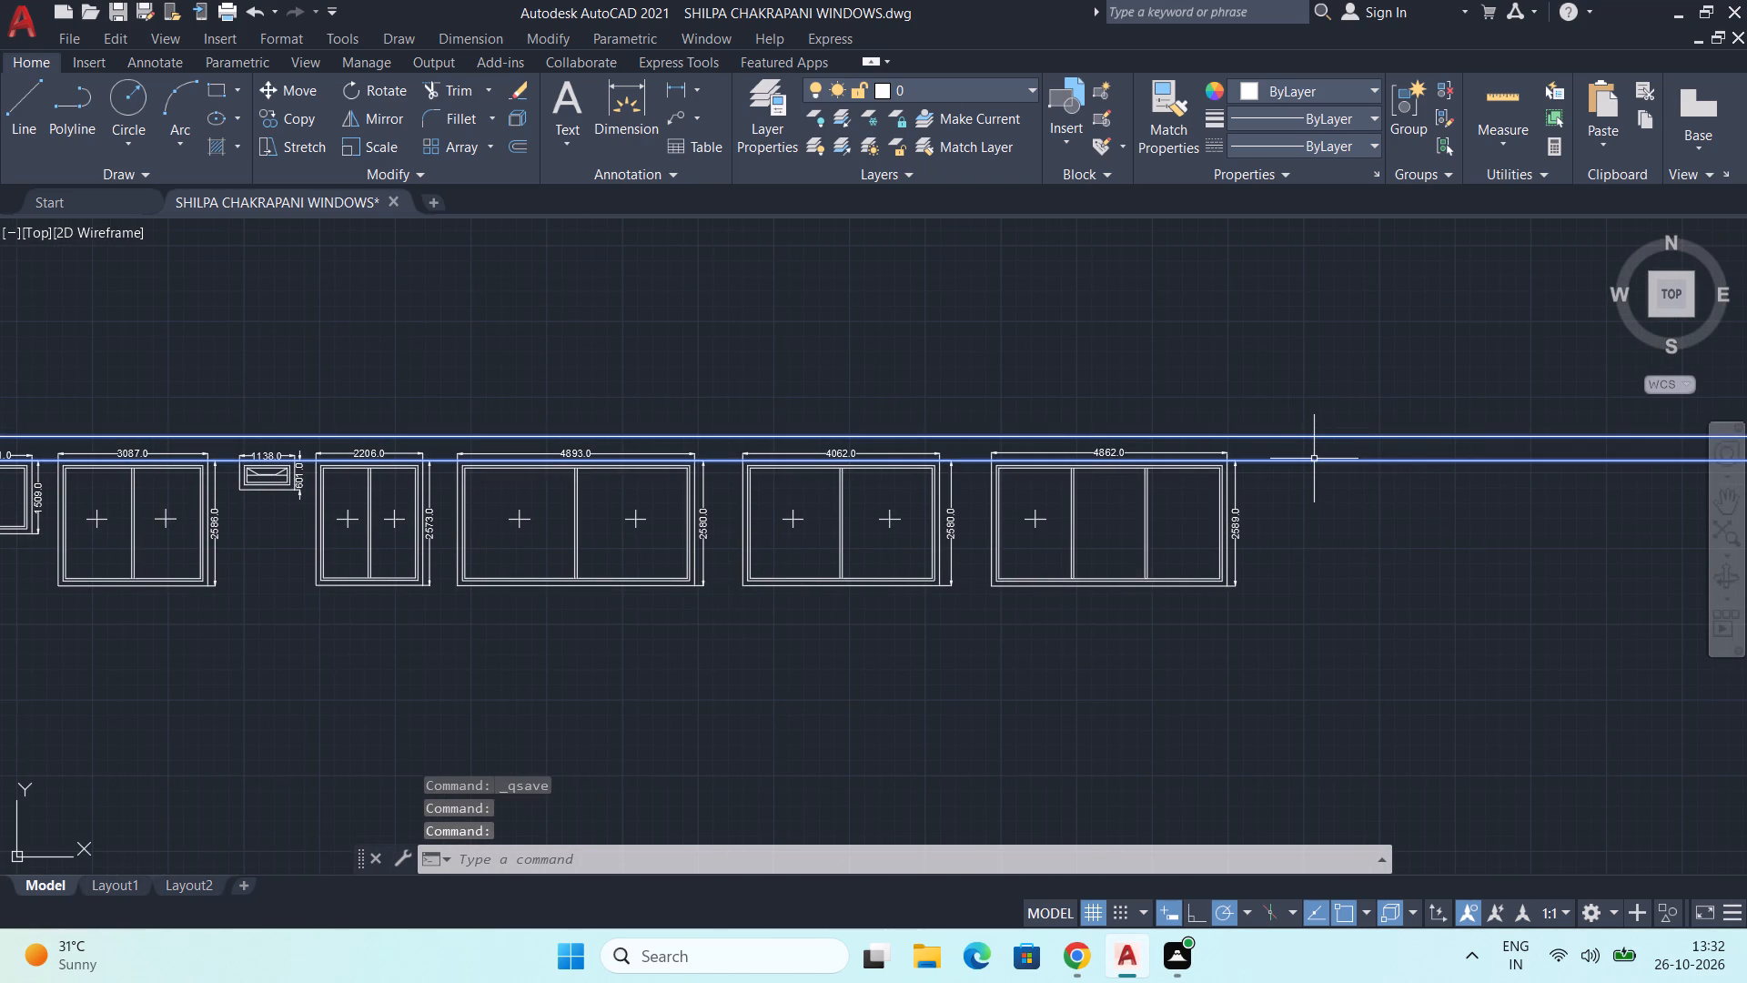
type("CO")
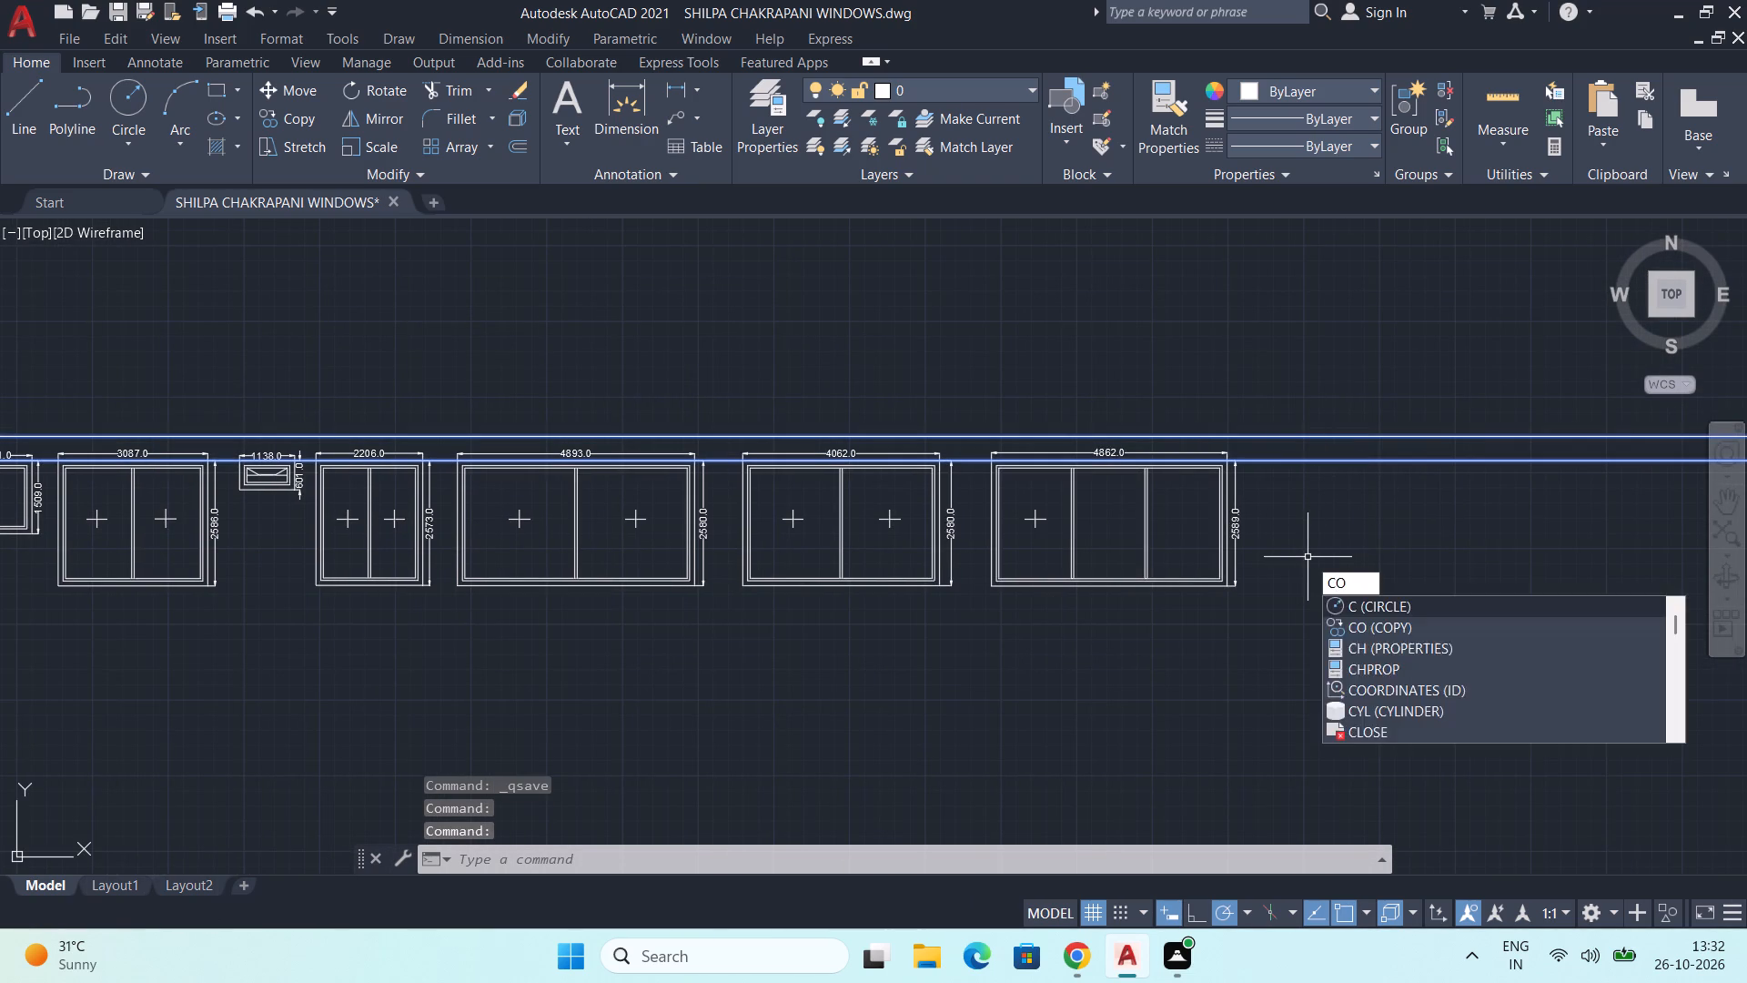
key("Return")
left_click(1346, 438)
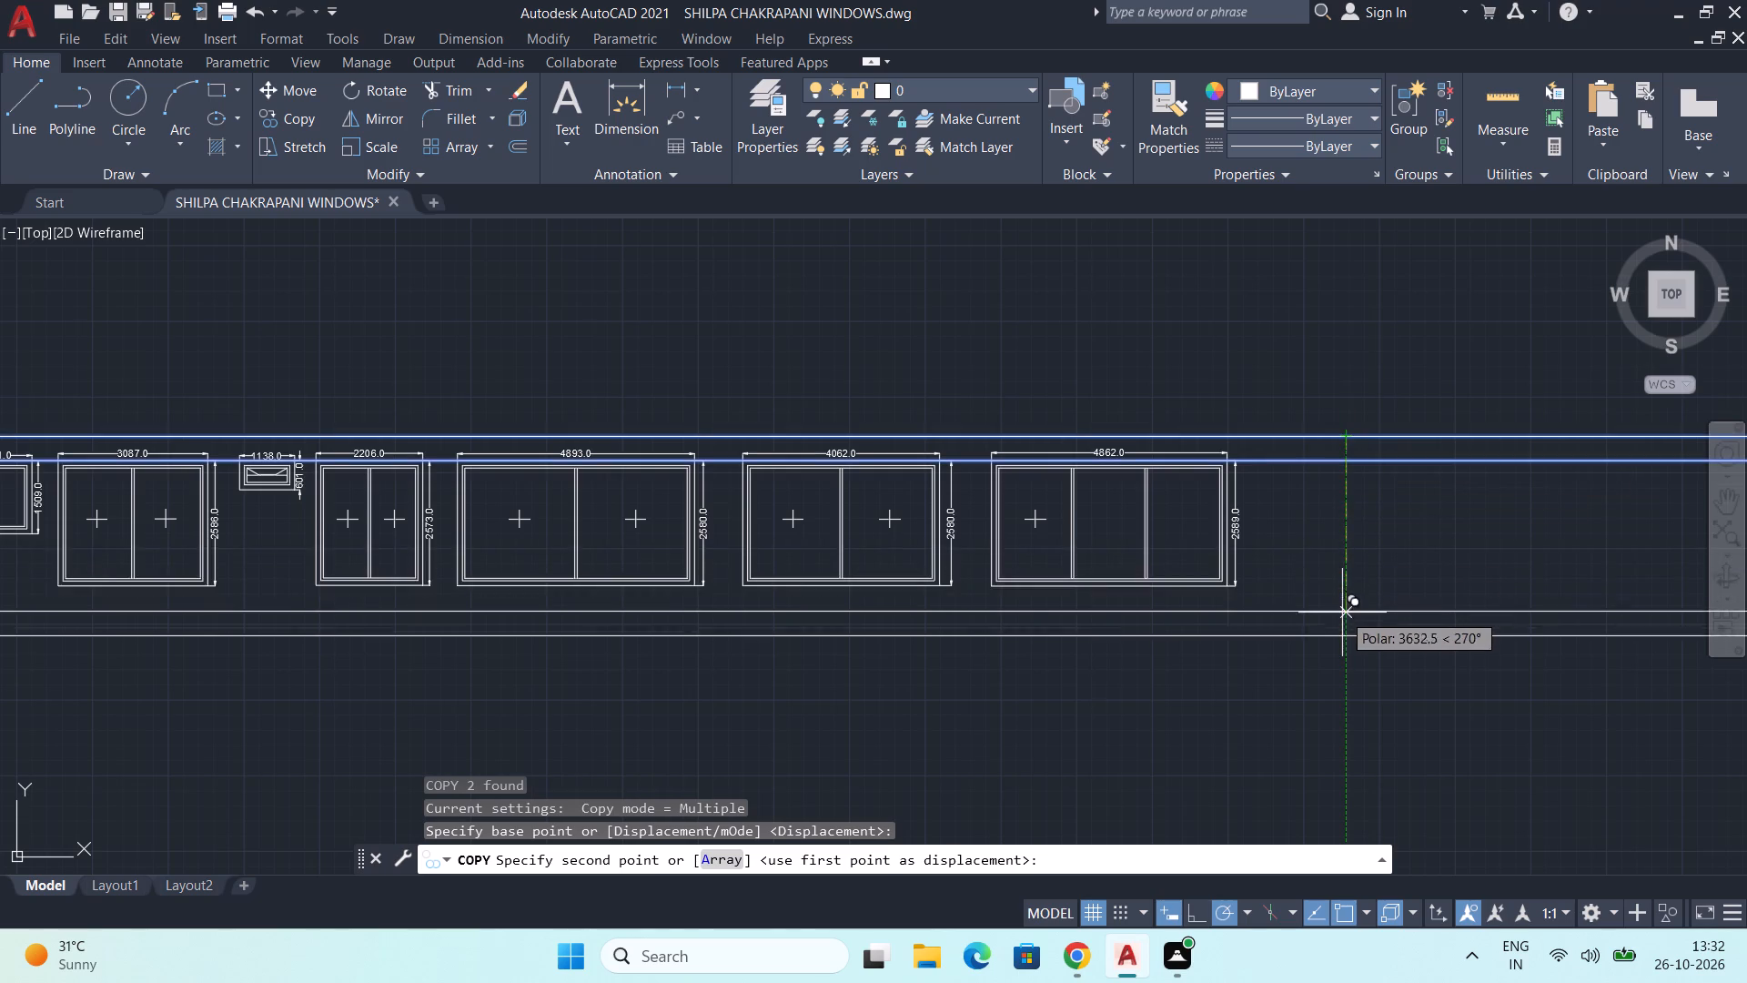
scroll(1342, 624, "down", 1)
middle_click_drag(1343, 691, 1358, 637)
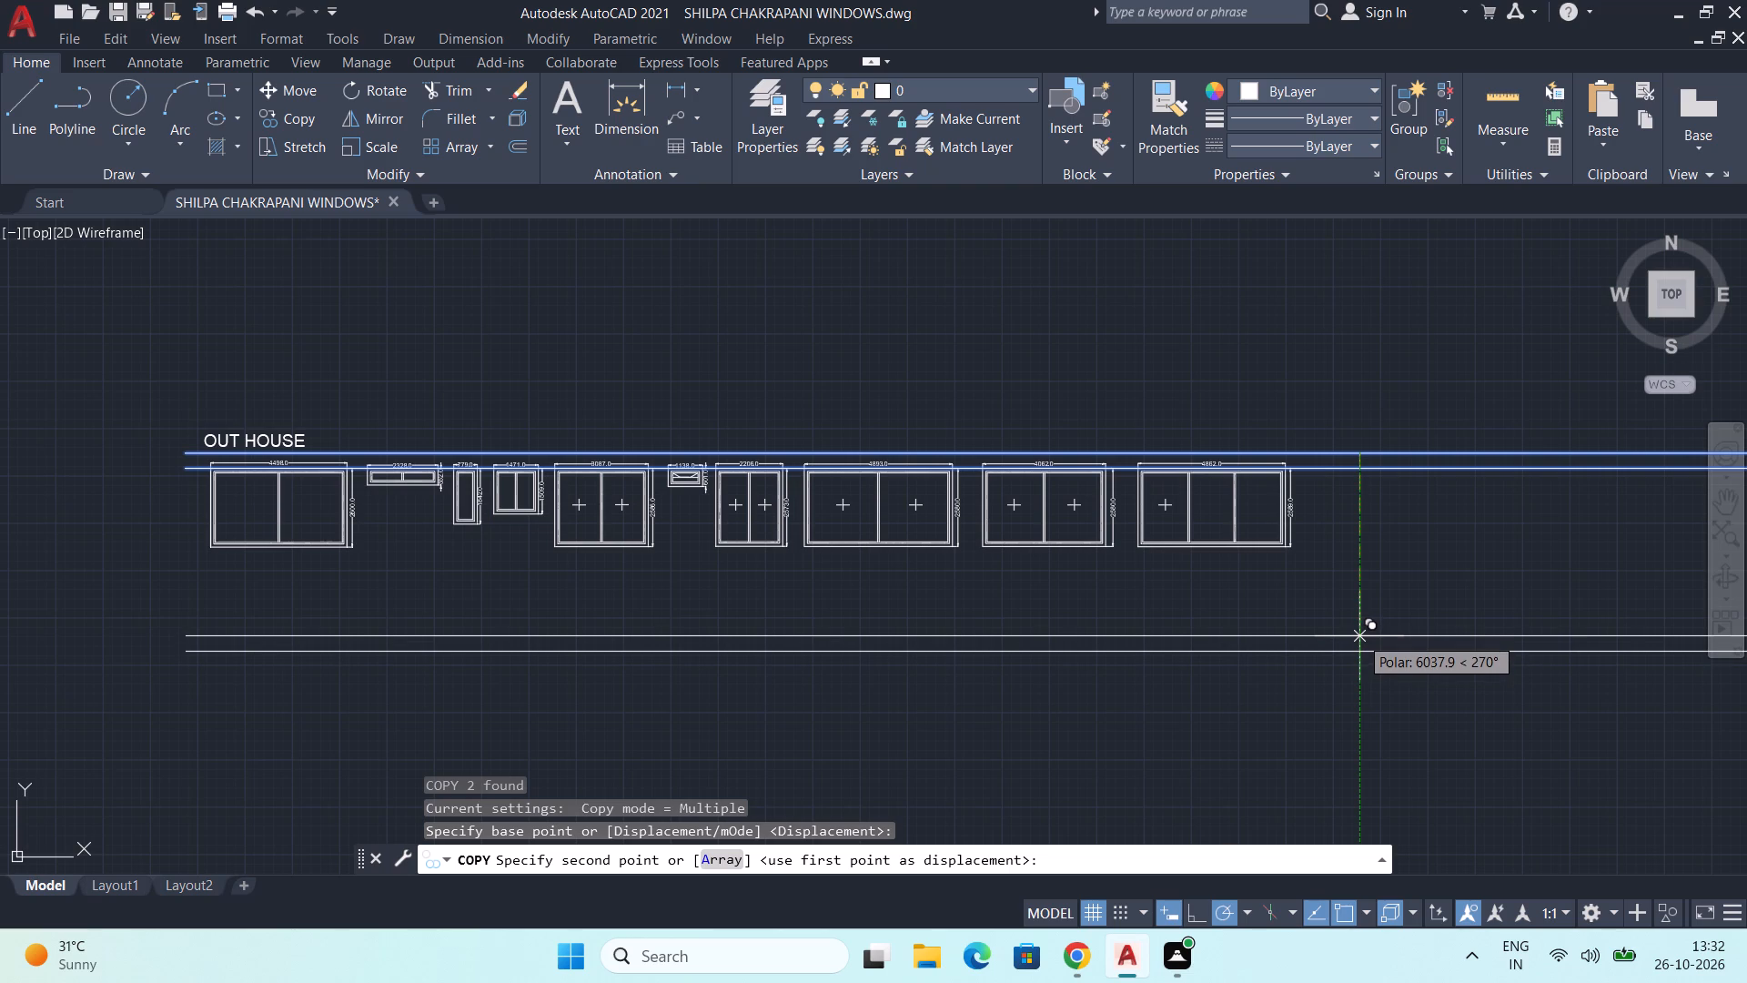
left_click(1359, 628)
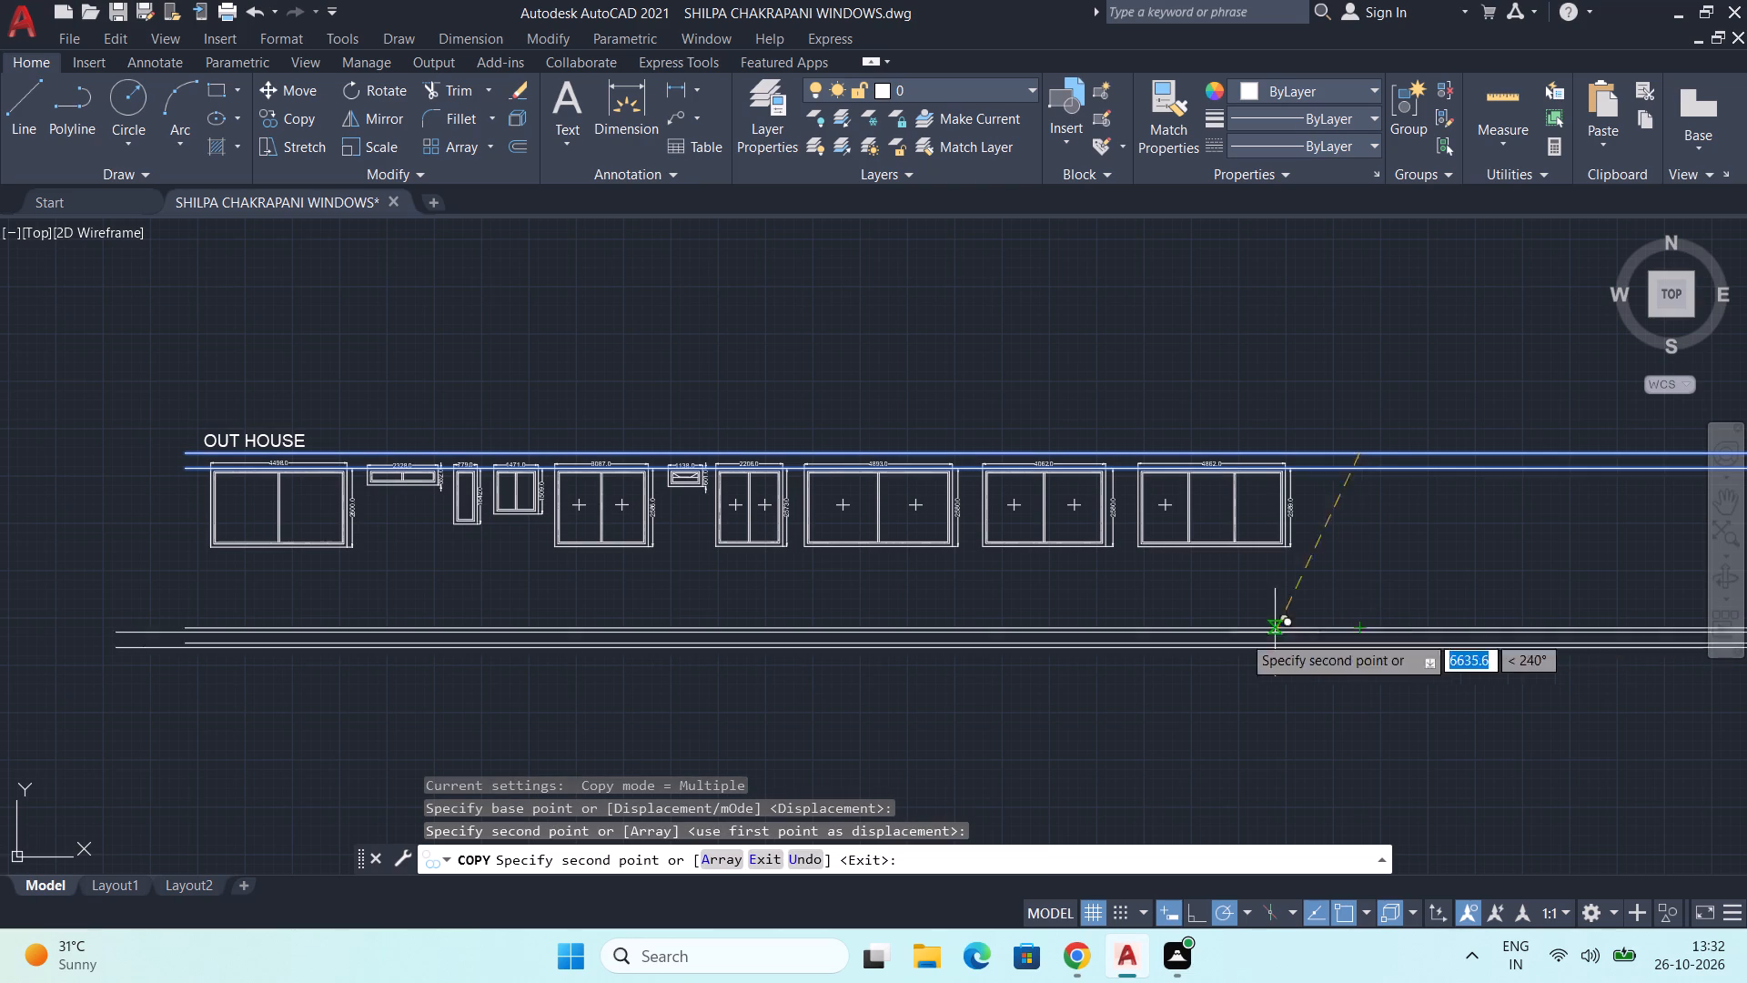
key("Escape")
middle_click_drag(293, 604, 573, 639)
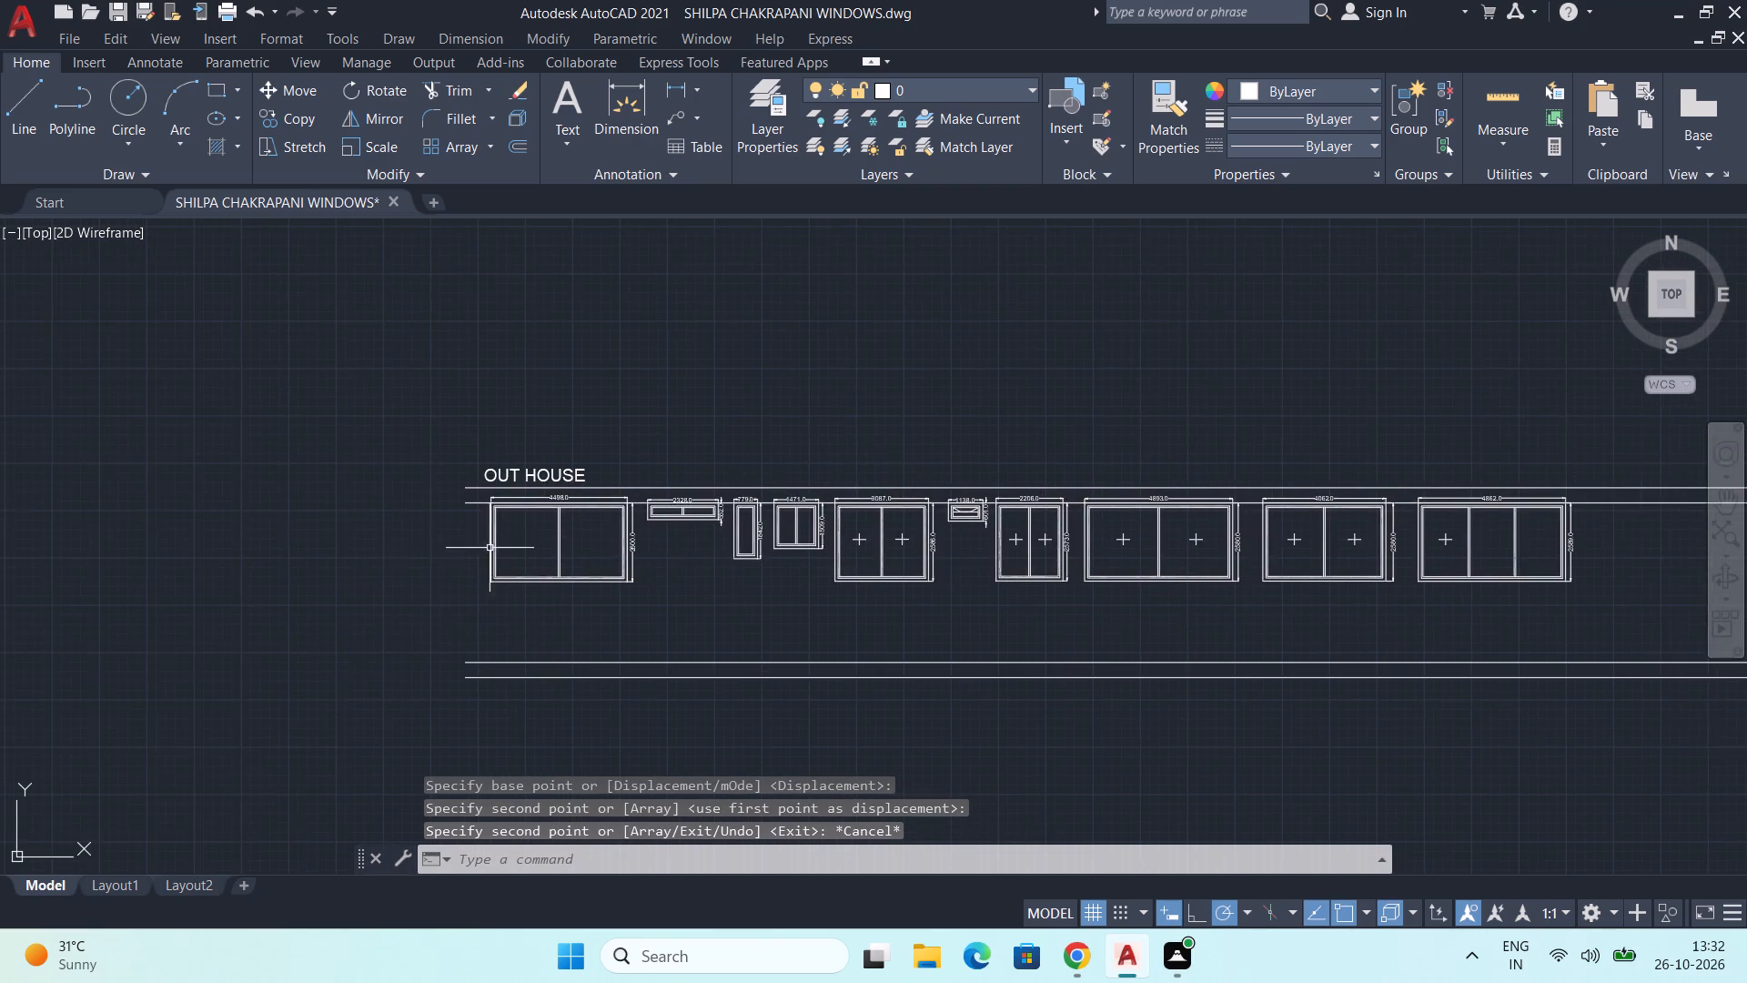
Examine the OUT HOUSE window row from the first window to the last, together with the copied line pair below it.
scroll(513, 544, "up", 2)
middle_click_drag(672, 614, 561, 619)
scroll(577, 603, "down", 1)
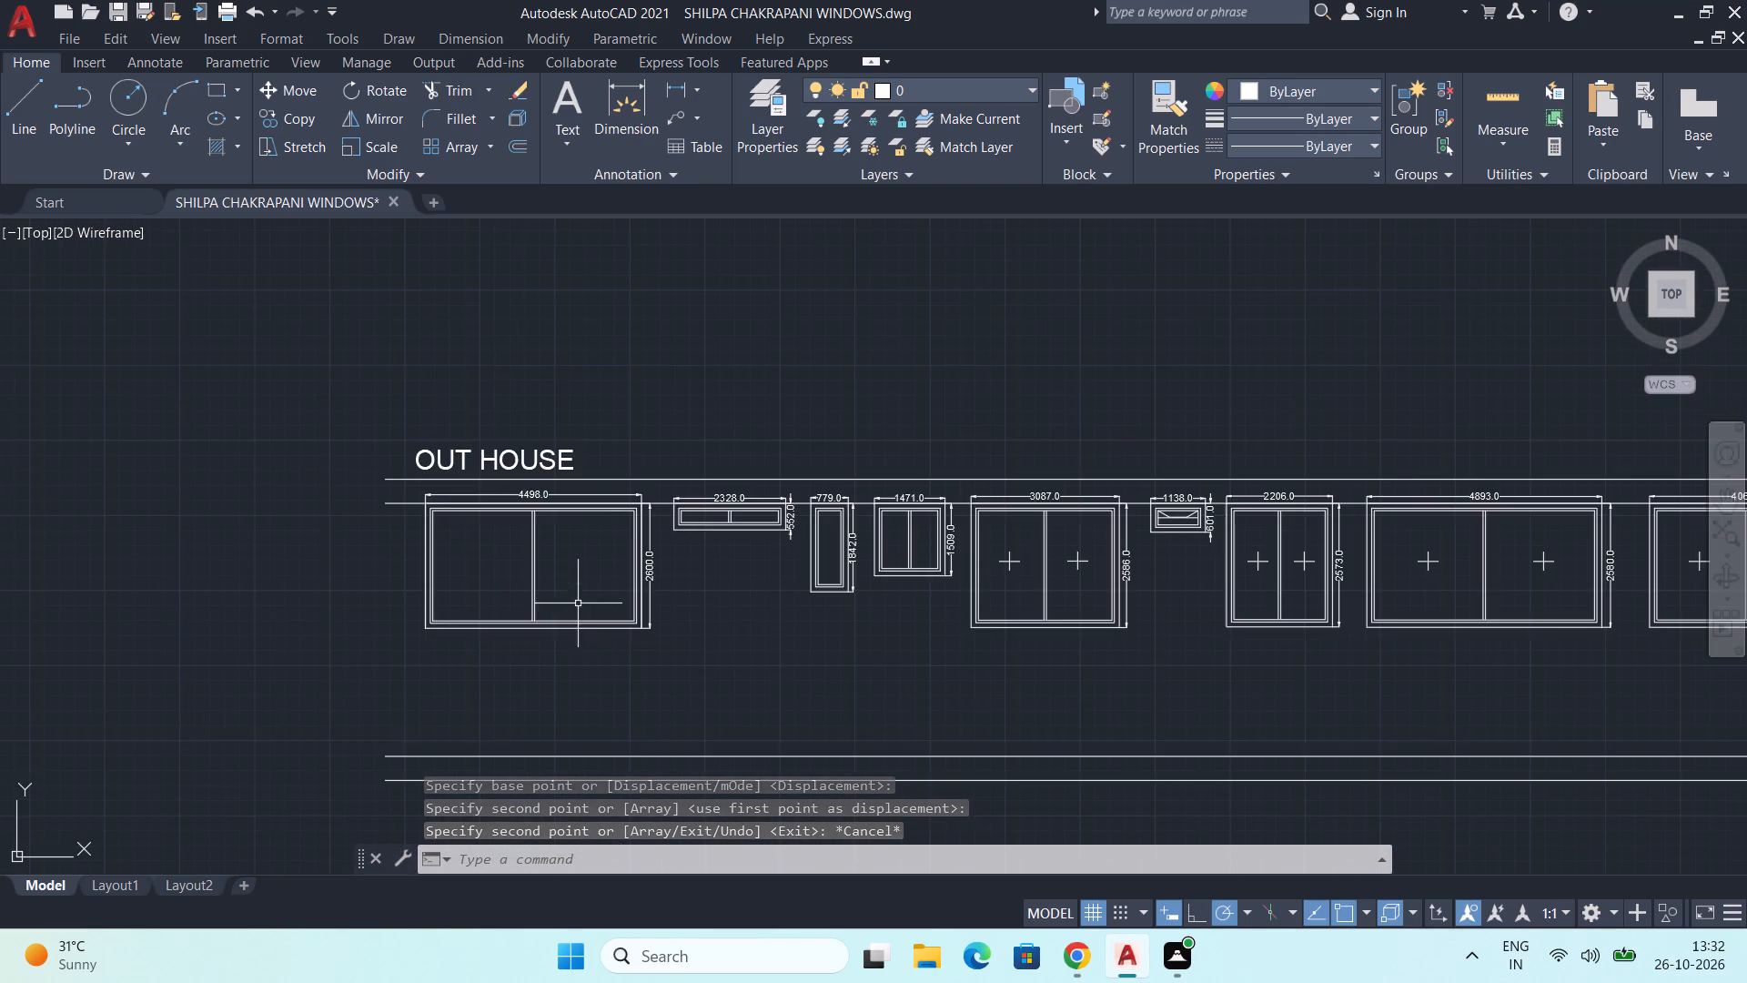
middle_click_drag(680, 630, 619, 579)
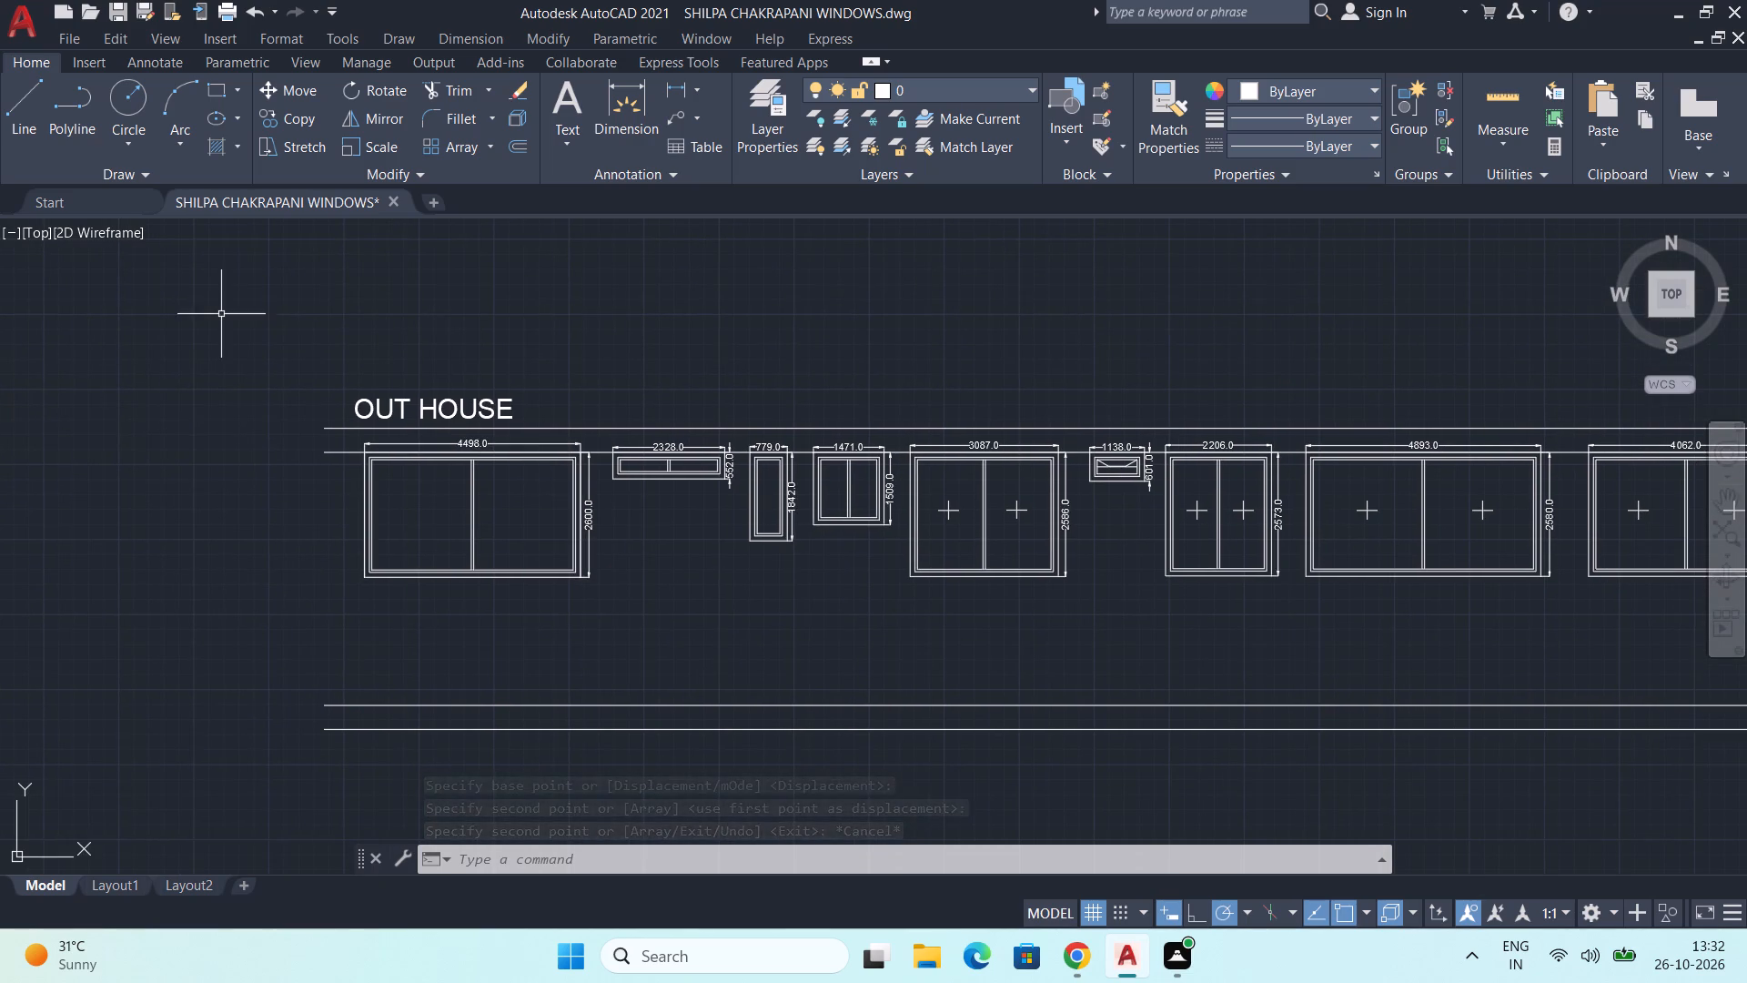
scroll(232, 335, "down", 1)
middle_click_drag(259, 442, 171, 410)
middle_click_drag(992, 535, 993, 538)
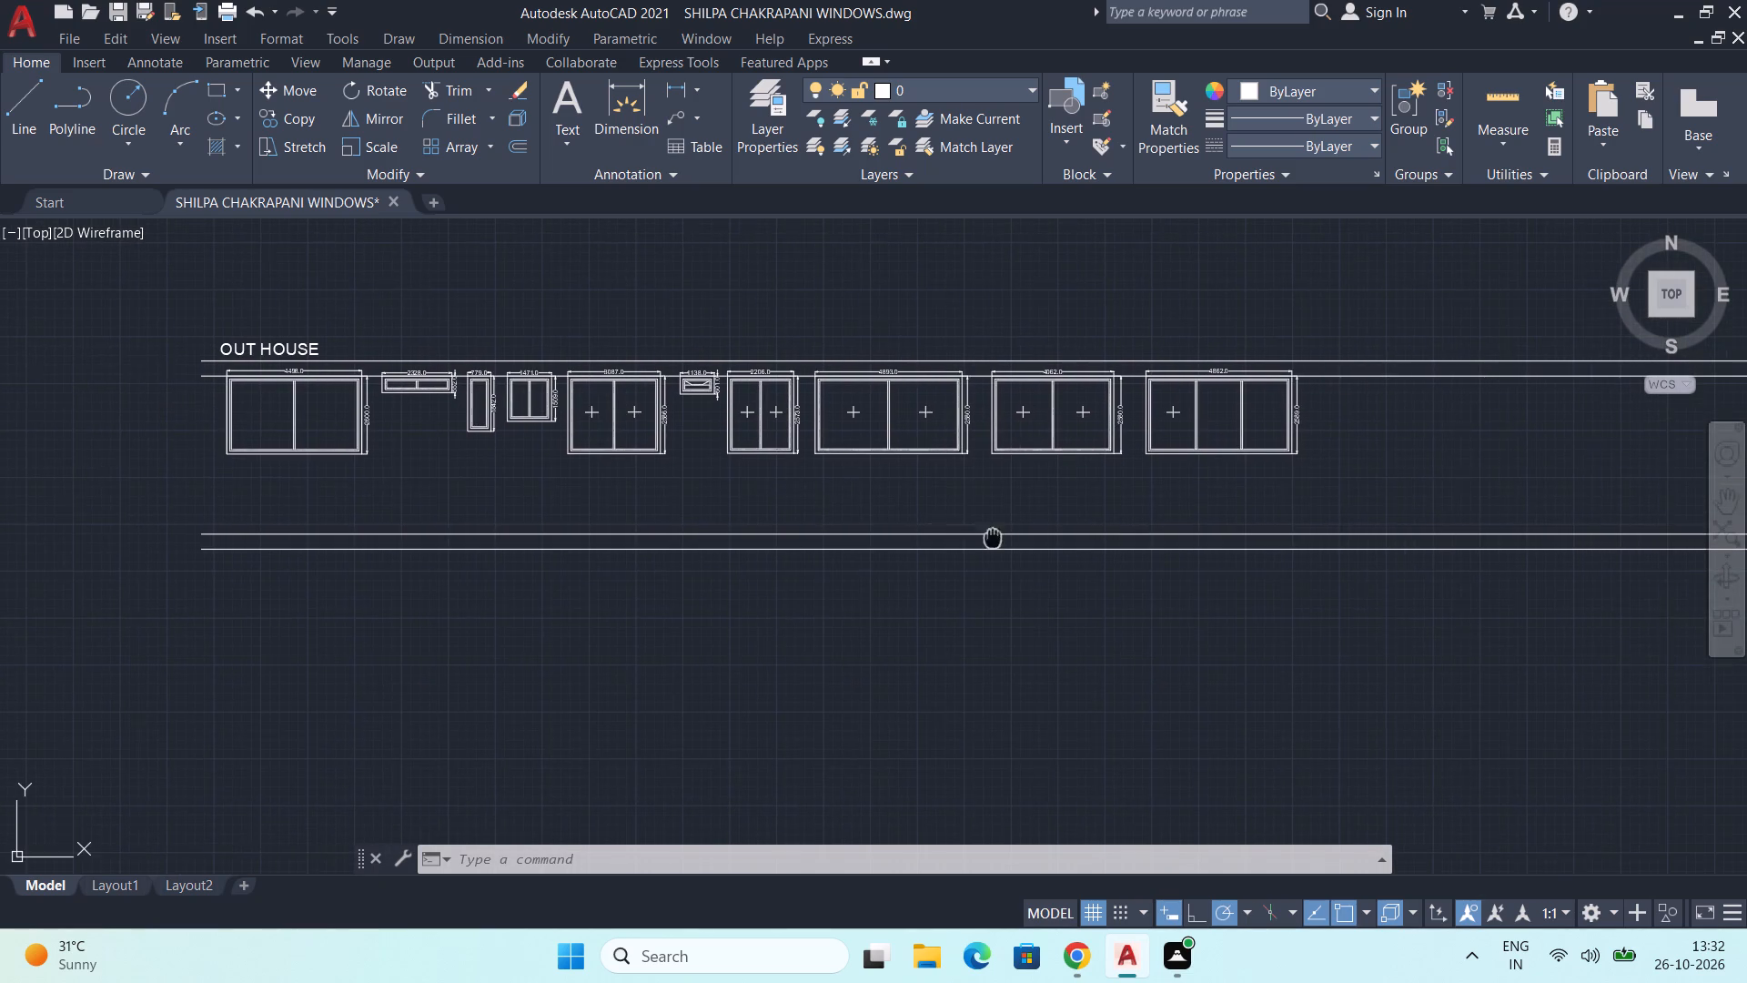
middle_click_drag(993, 538, 1007, 620)
scroll(1218, 528, "up", 2)
middle_click_drag(1218, 549, 1194, 616)
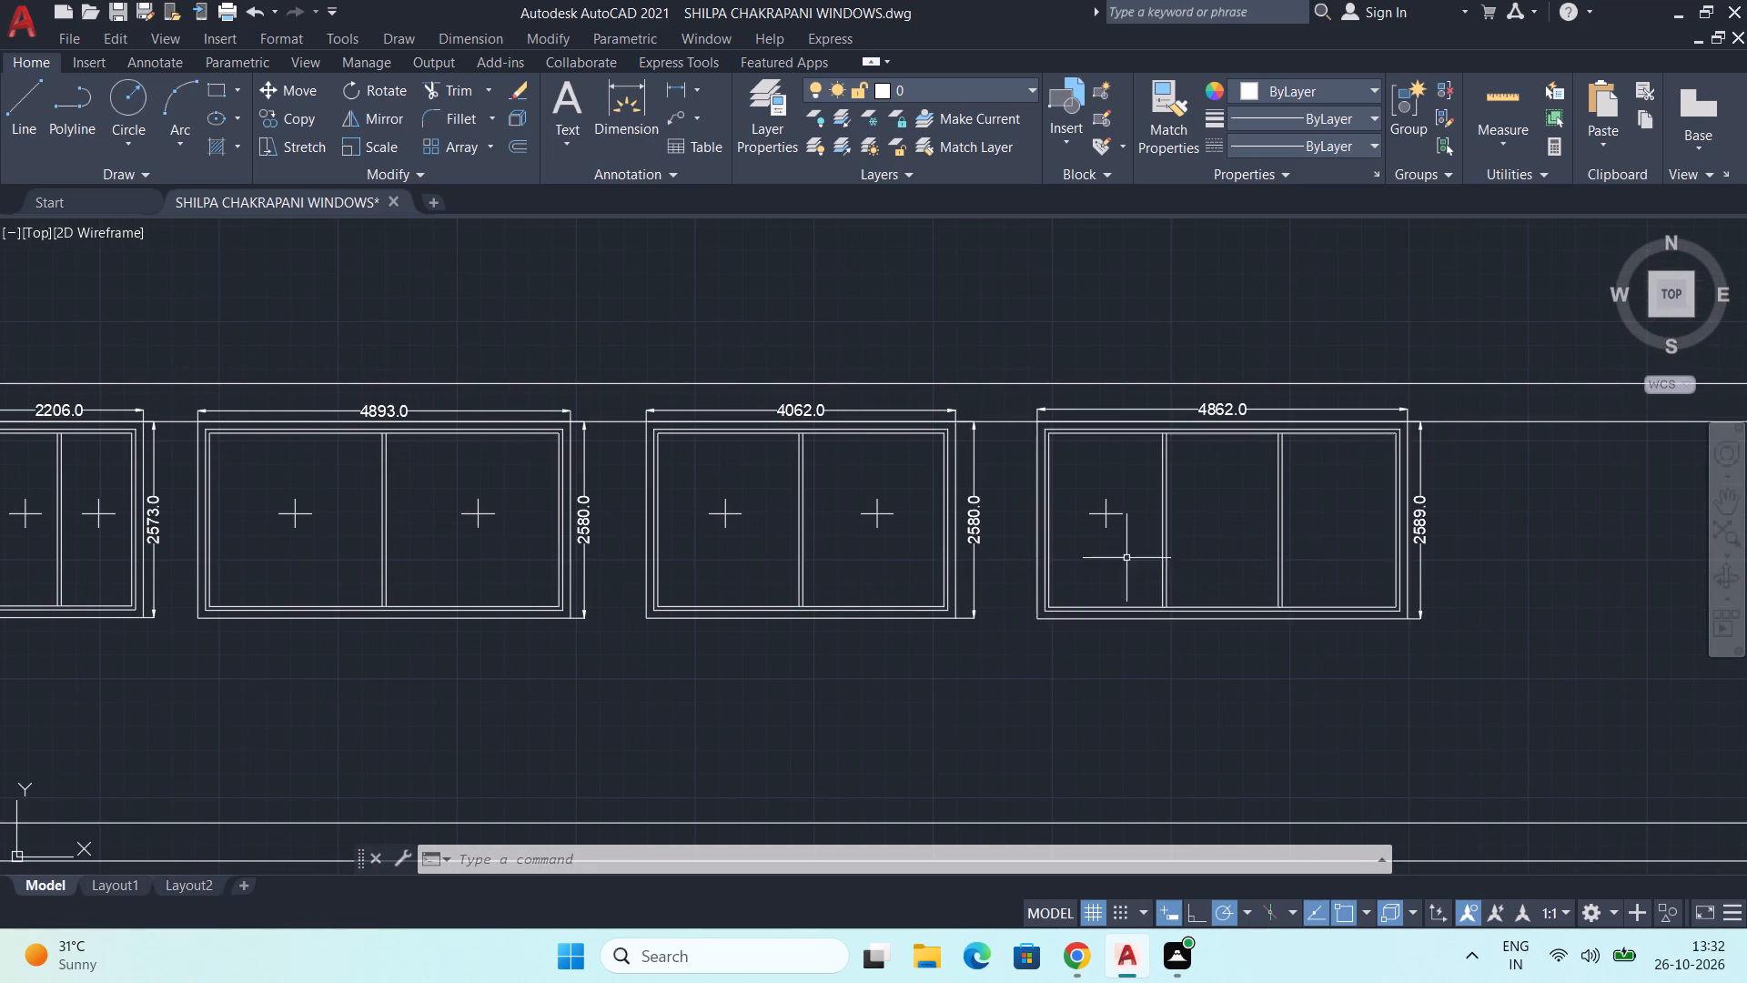
middle_click_drag(1044, 557, 1161, 480)
scroll(1174, 491, "down", 2)
middle_click_drag(711, 645, 782, 585)
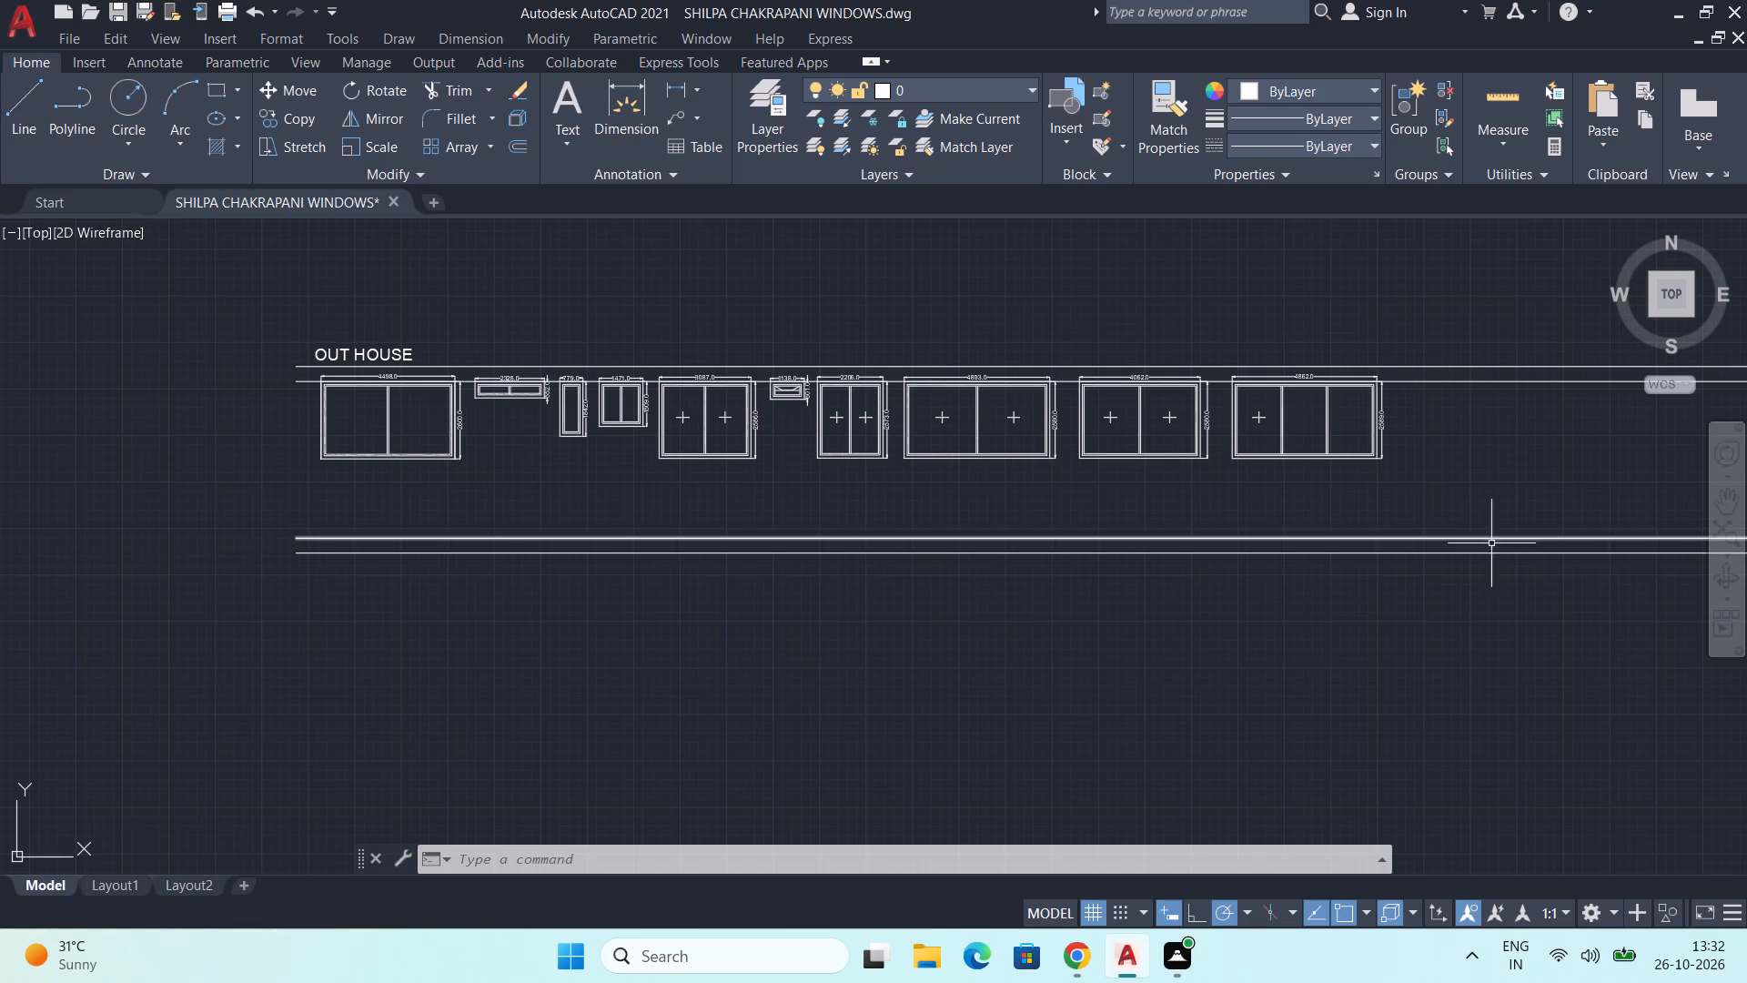
Quick-measure the end panel of the last, three-panel window in the OUT HOUSE row.
scroll(1322, 486, "up", 2)
middle_click_drag(1200, 465, 1154, 624)
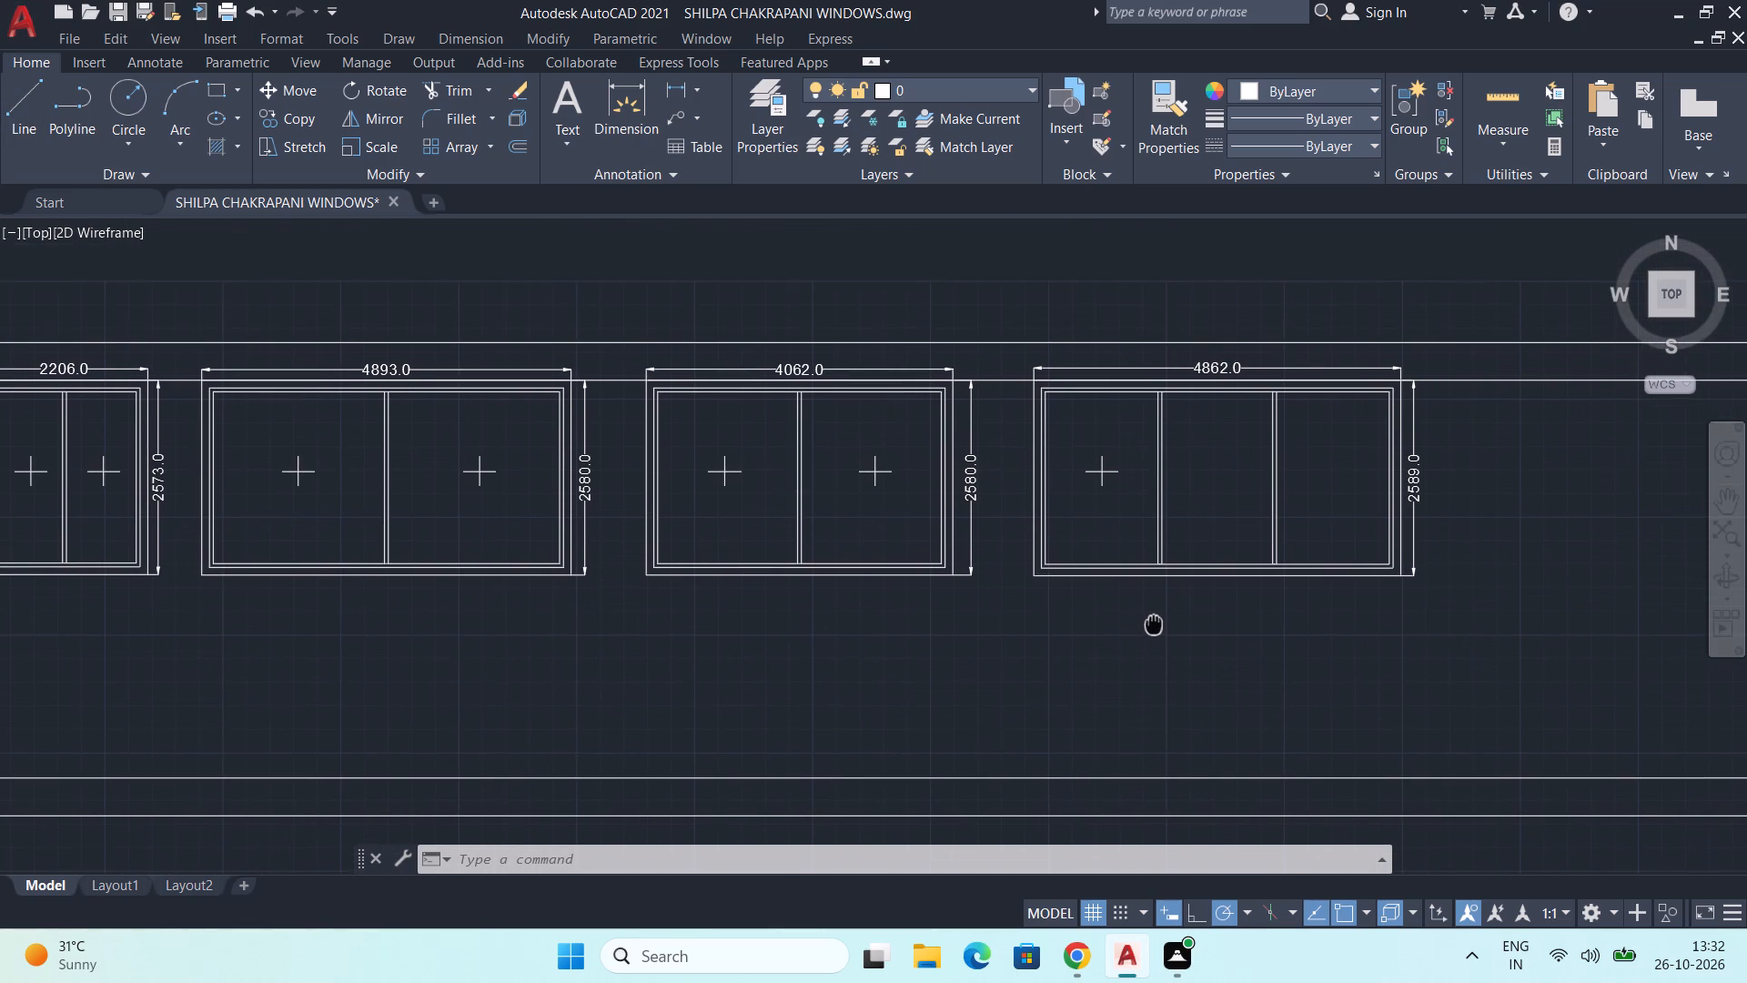
middle_click_drag(1154, 624, 1146, 635)
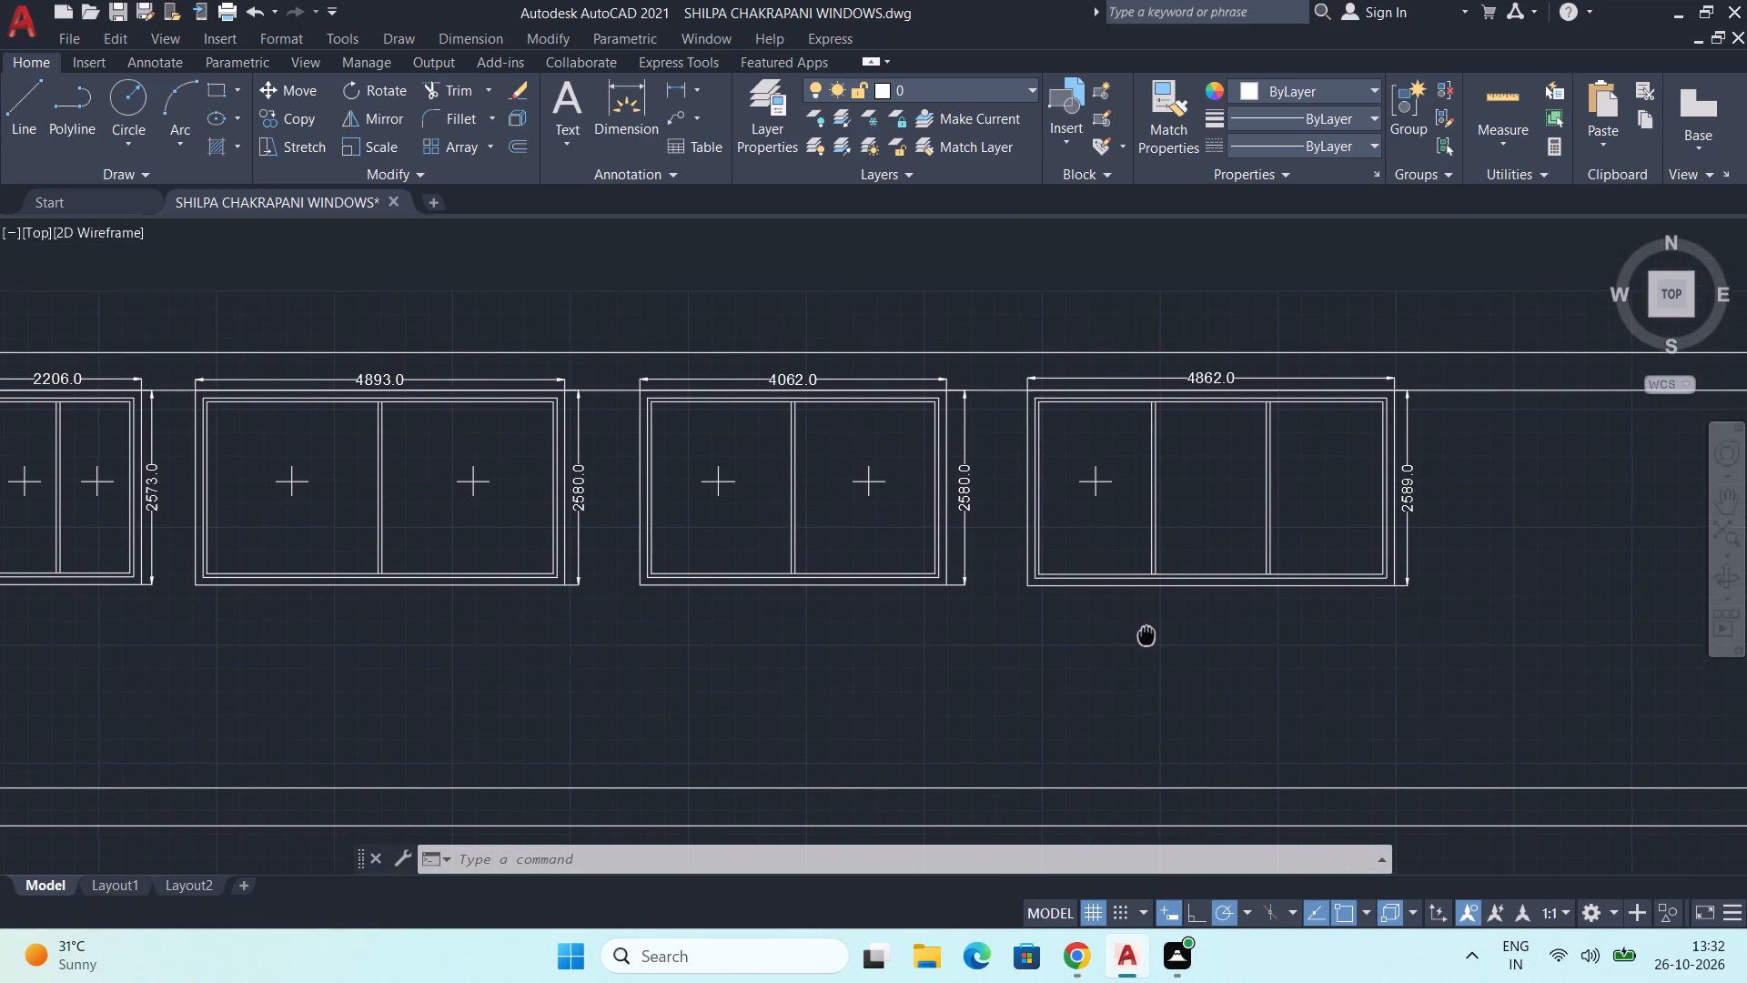
middle_click_drag(1146, 635, 1146, 644)
left_click(1498, 91)
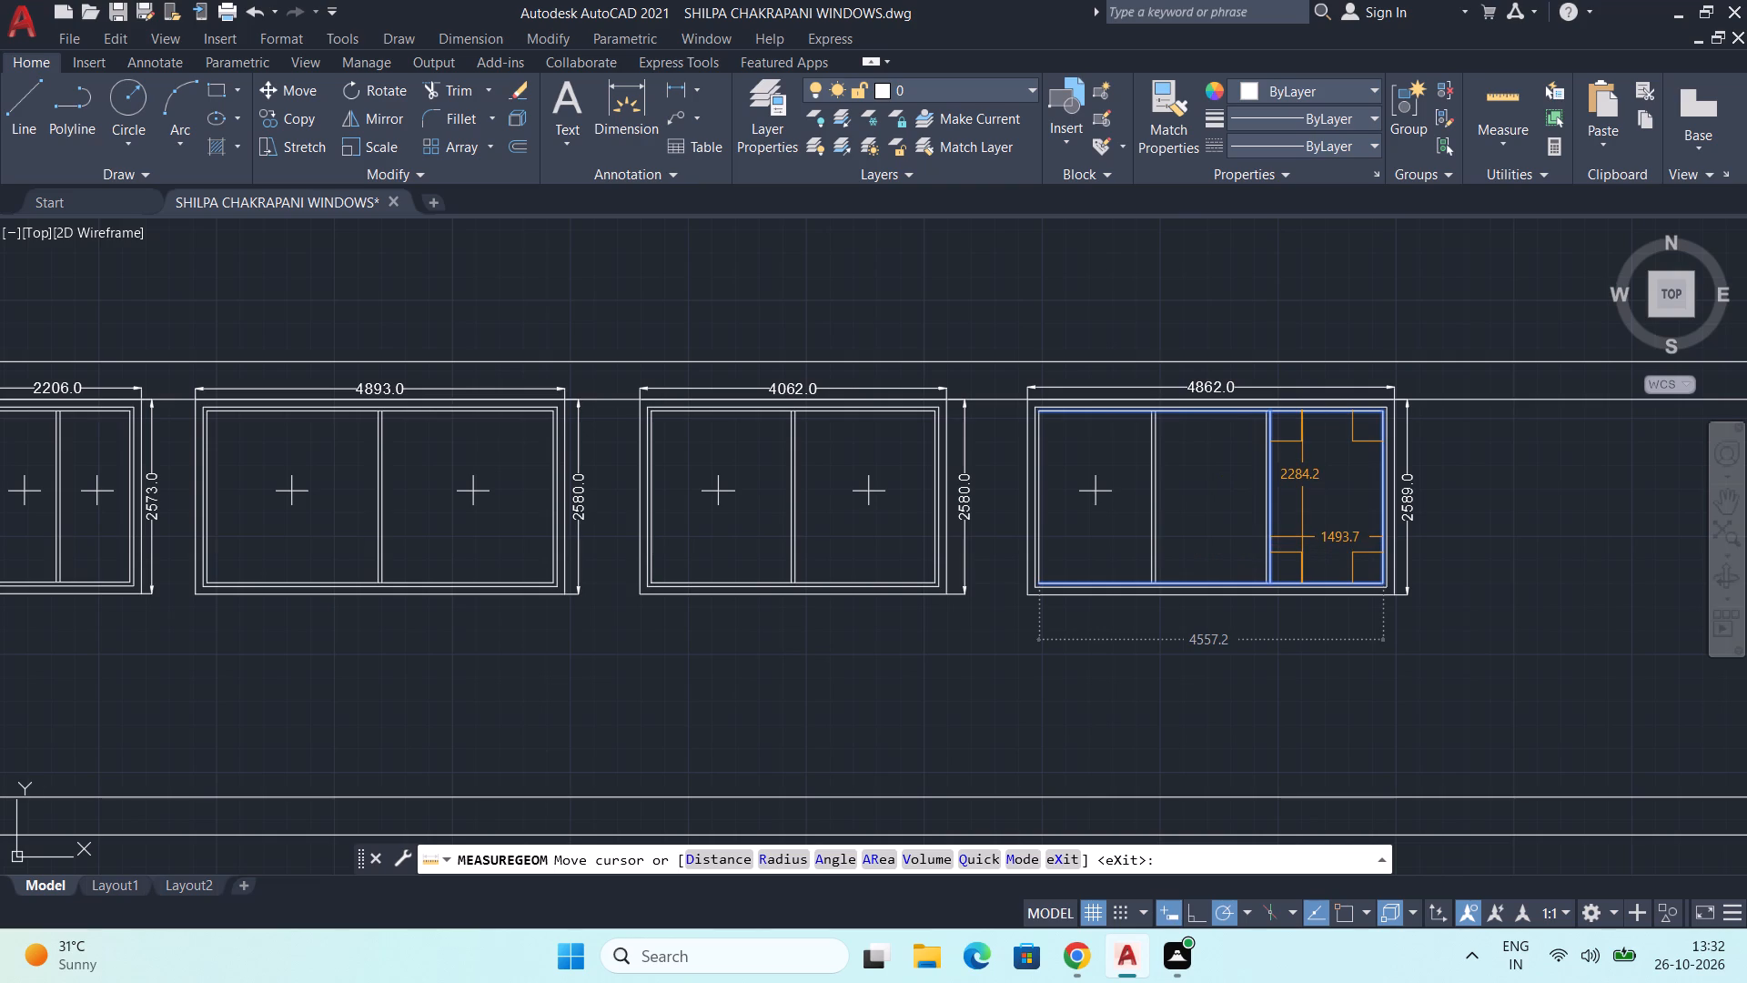
key("Escape")
Draw a 997 by 2454 rectangle hanging from the copied pair's lower line, aligned with the first OUT HOUSE window's left edge.
middle_click_drag(1012, 658, 1034, 526)
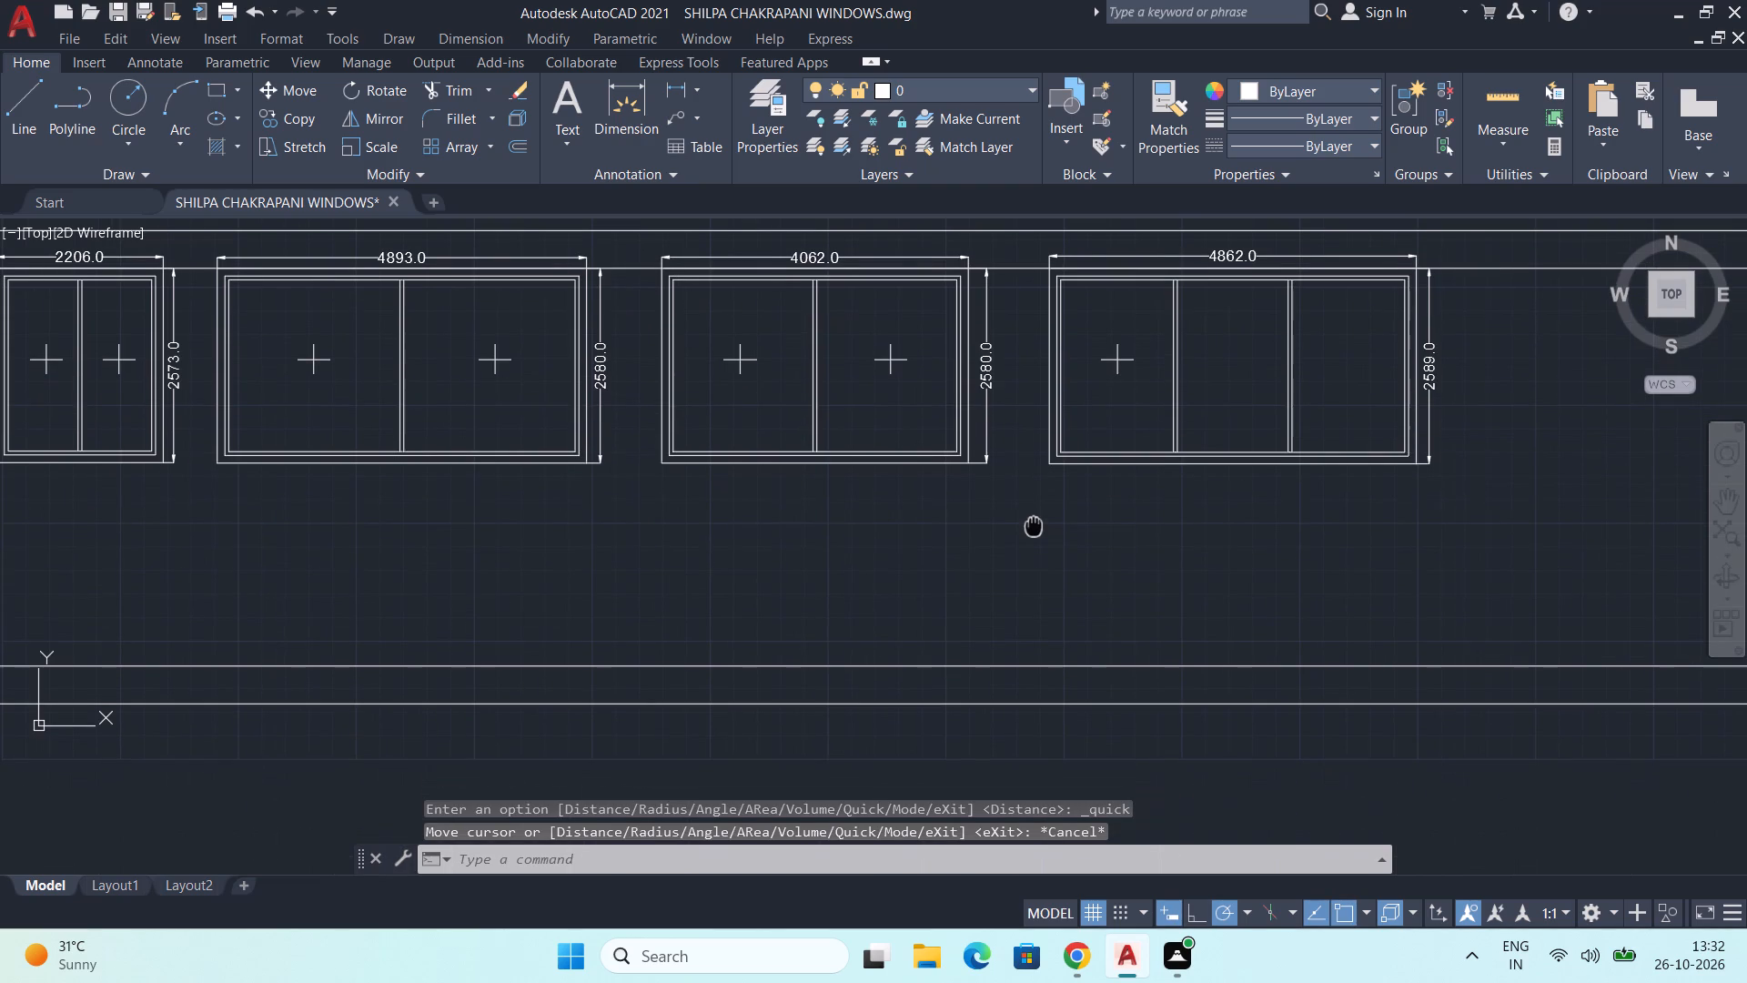
middle_click_drag(1034, 526, 1001, 556)
scroll(591, 618, "down", 1)
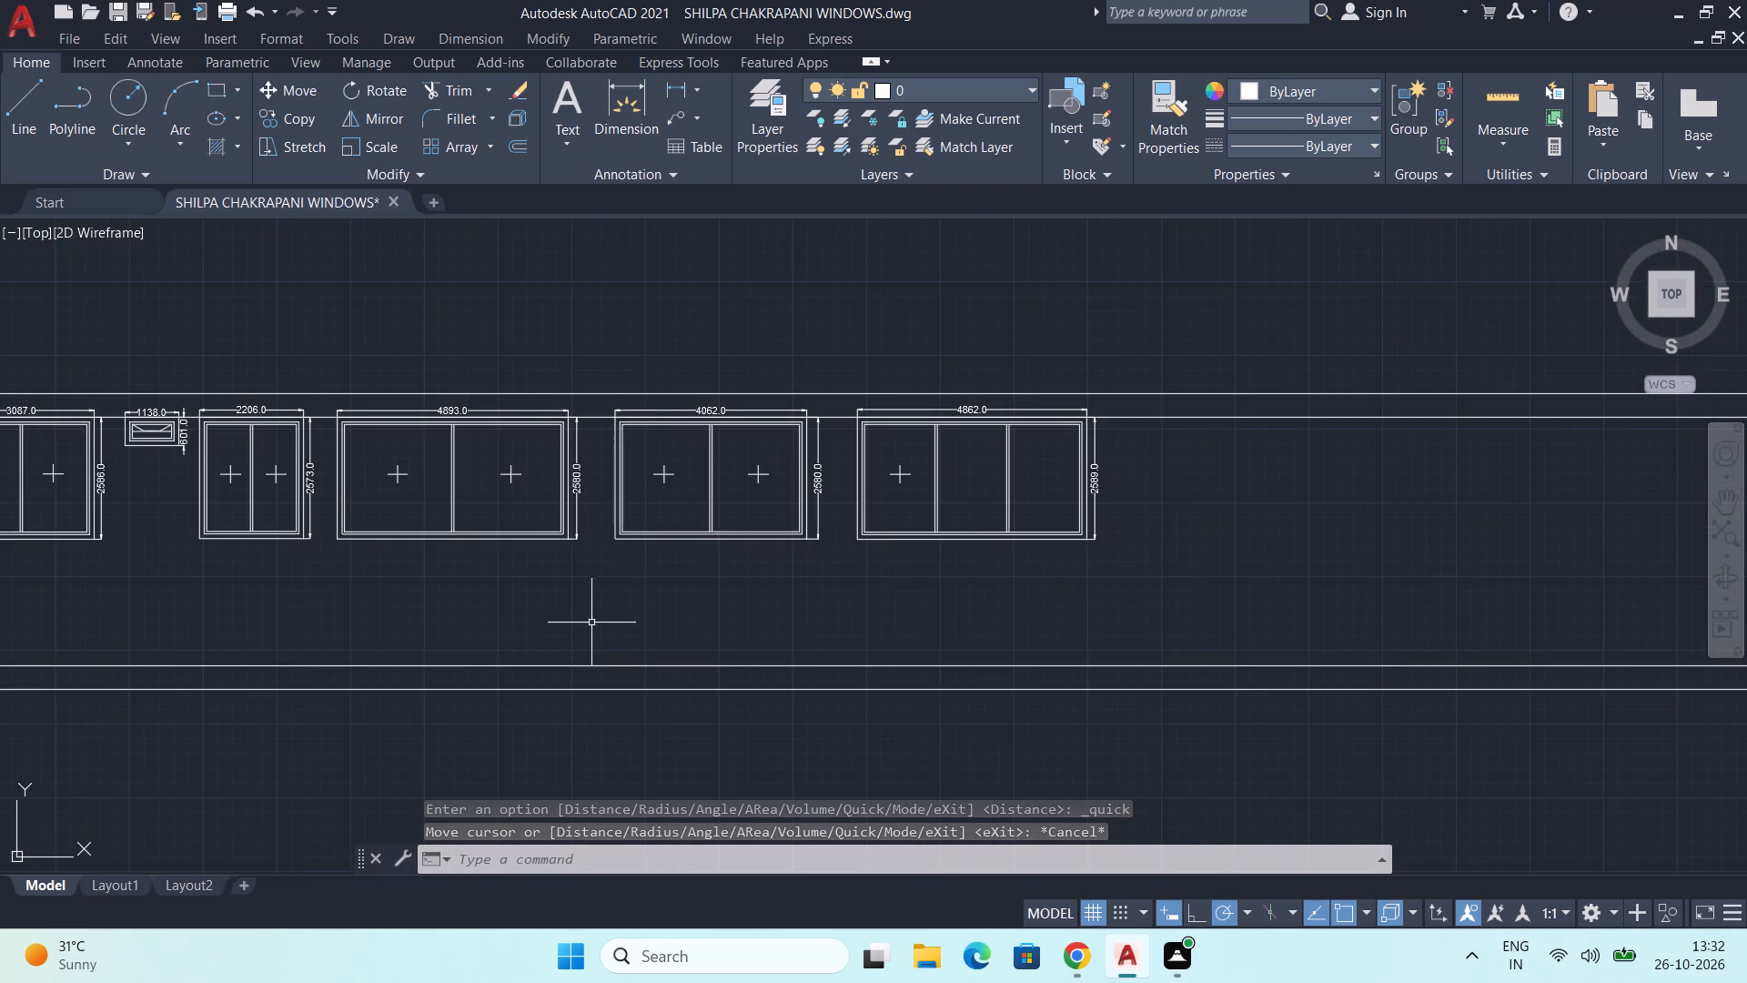
middle_click_drag(588, 624, 739, 677)
scroll(767, 651, "down", 1)
middle_click_drag(515, 601, 675, 413)
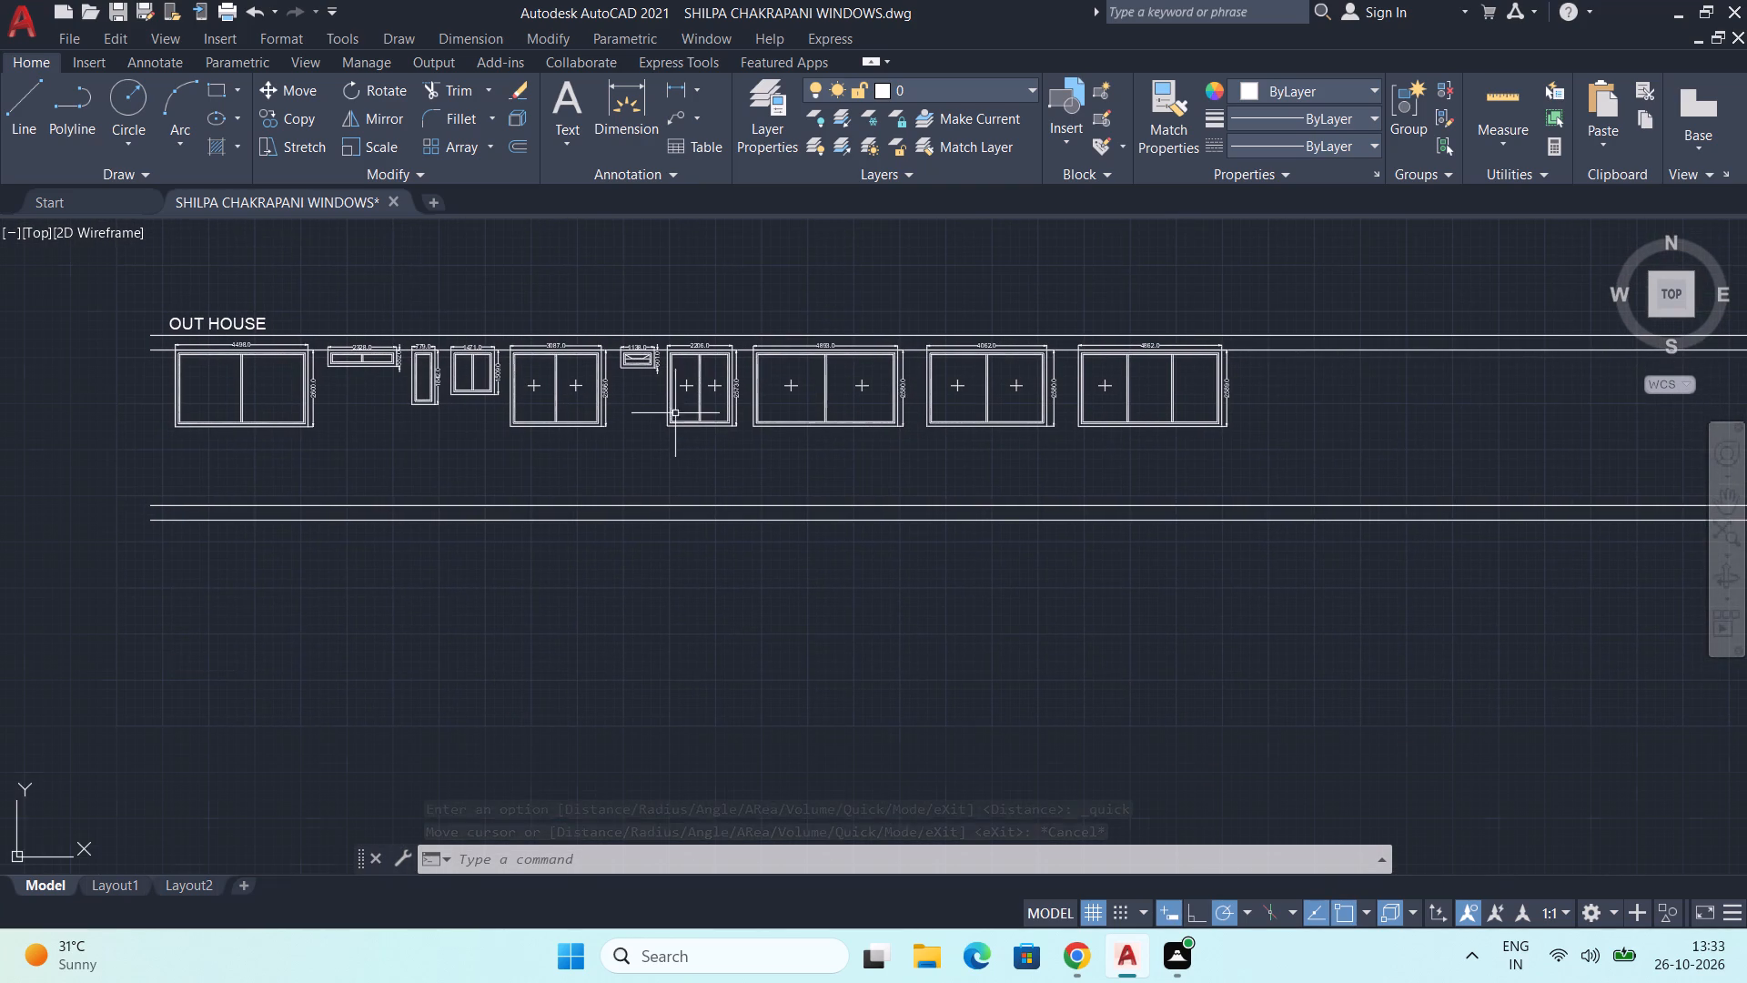
left_click(207, 92)
scroll(203, 636, "up", 1)
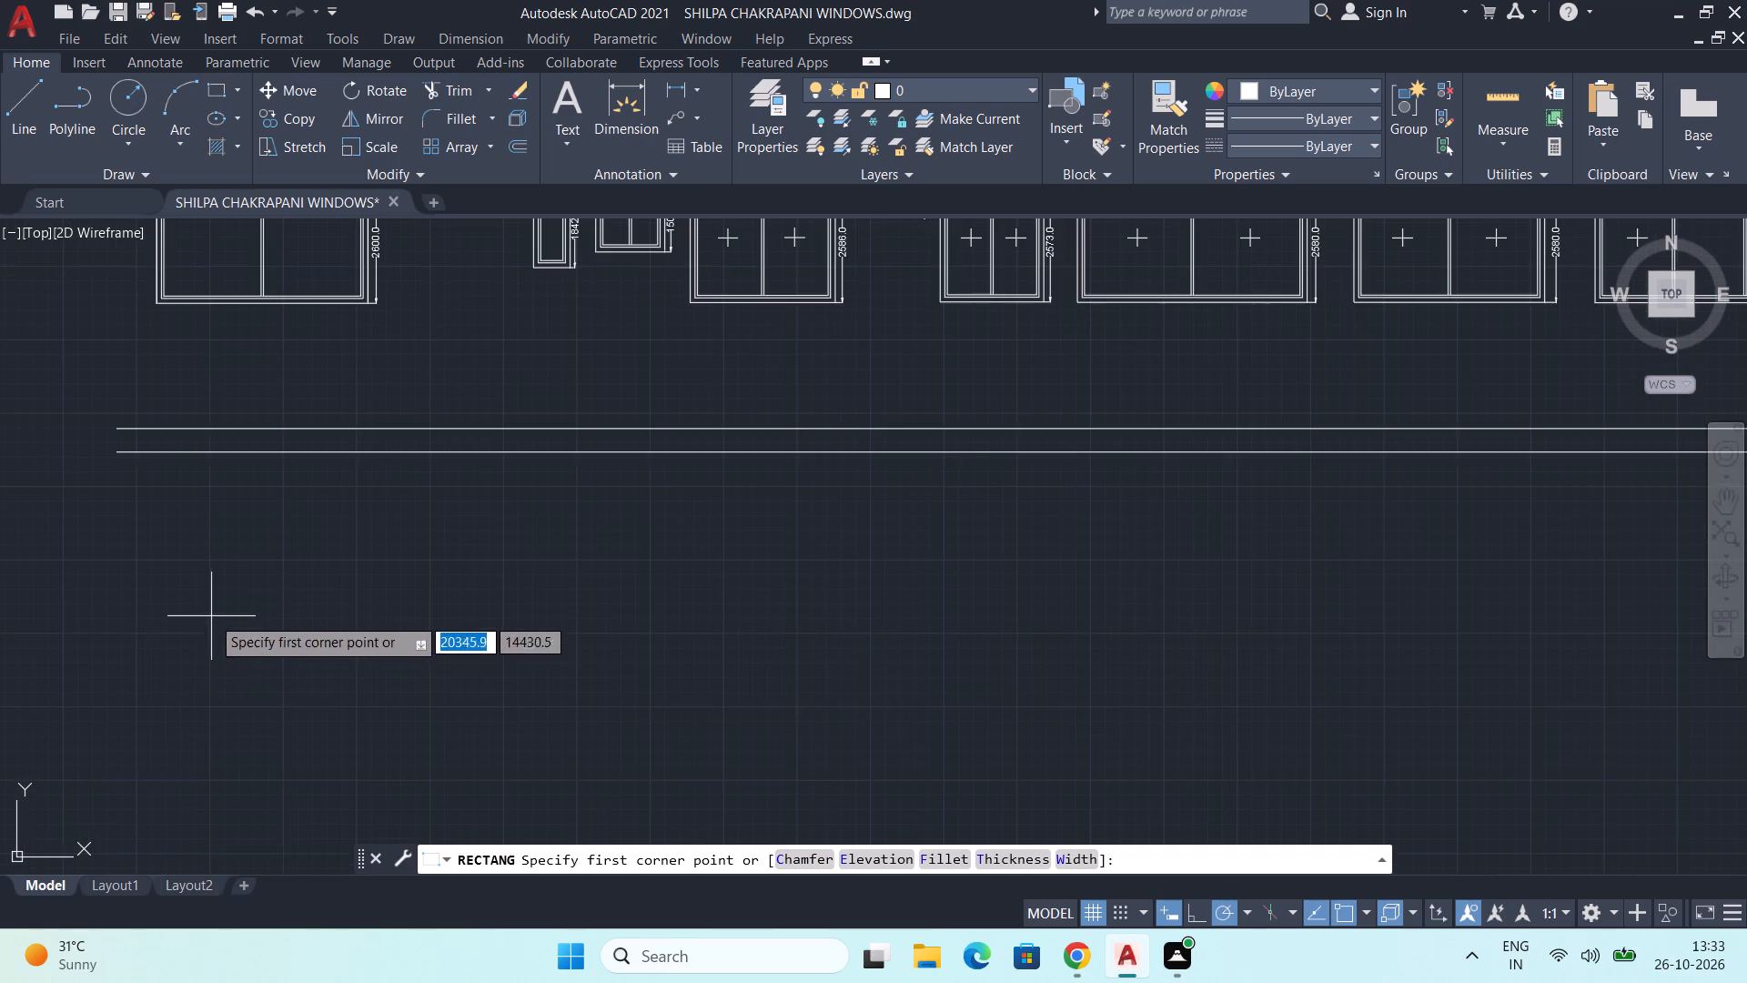
middle_click_drag(215, 587, 288, 736)
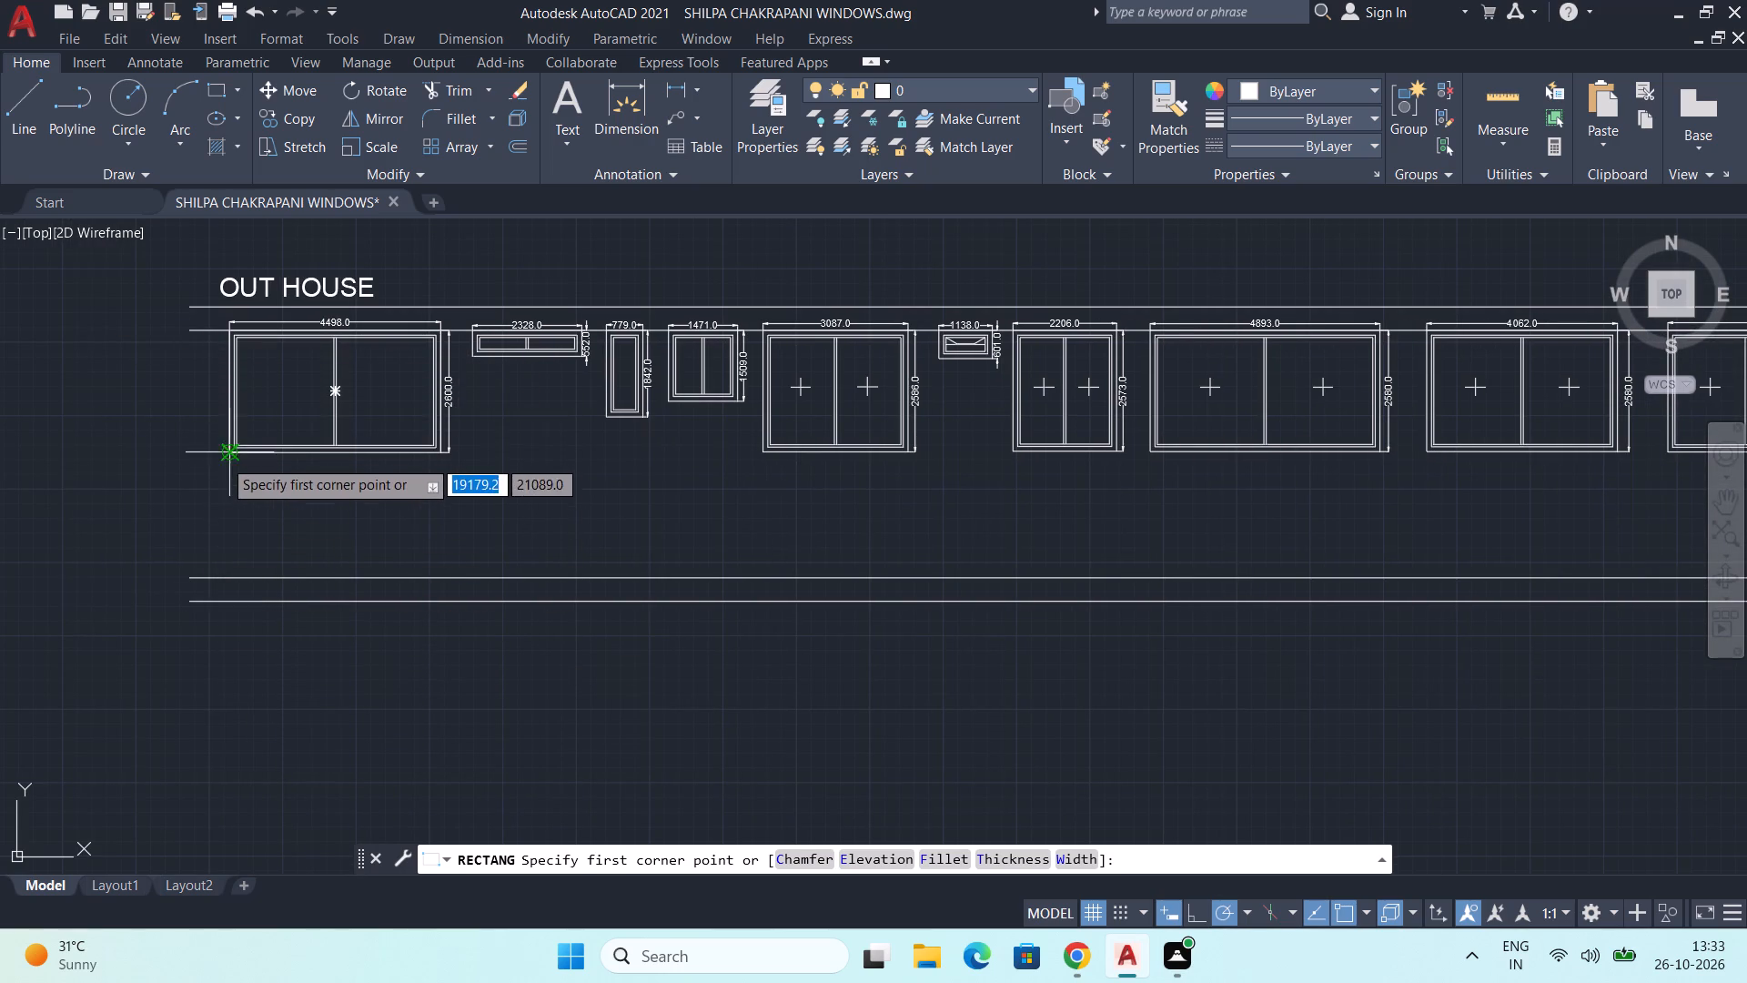
left_click(231, 607)
scroll(393, 693, "down", 2)
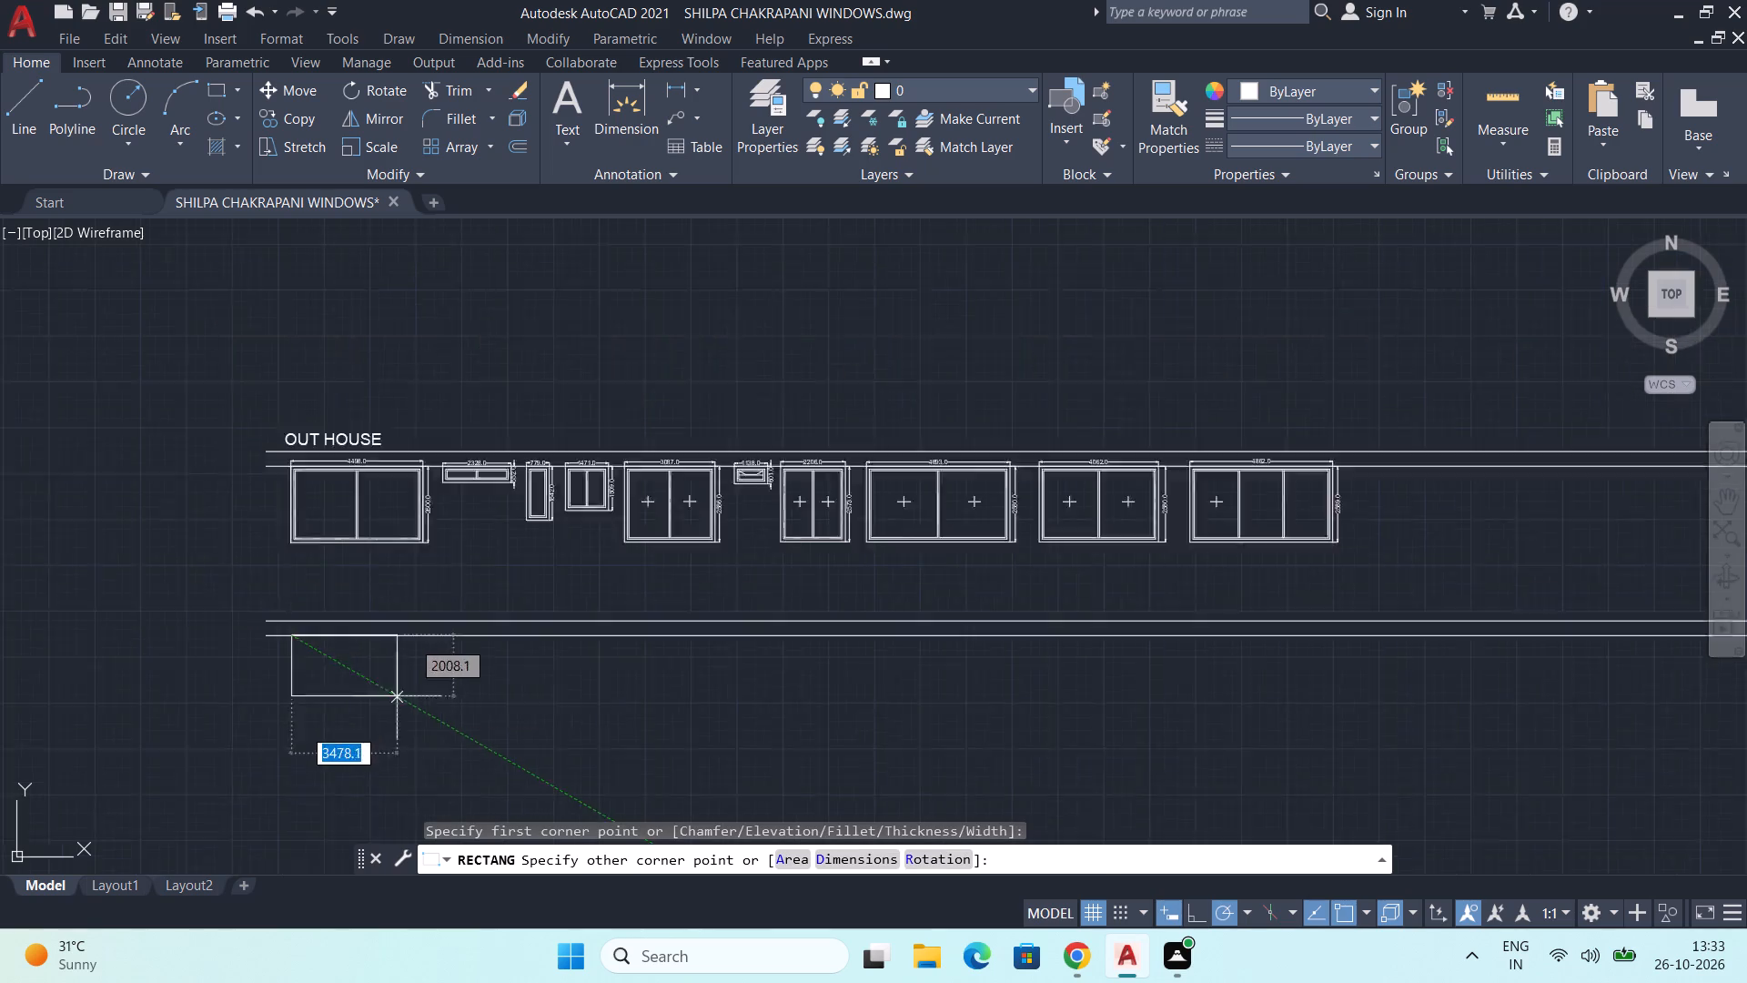
middle_click_drag(467, 694, 316, 532)
scroll(296, 604, "up", 2)
middle_click_drag(277, 590, 348, 573)
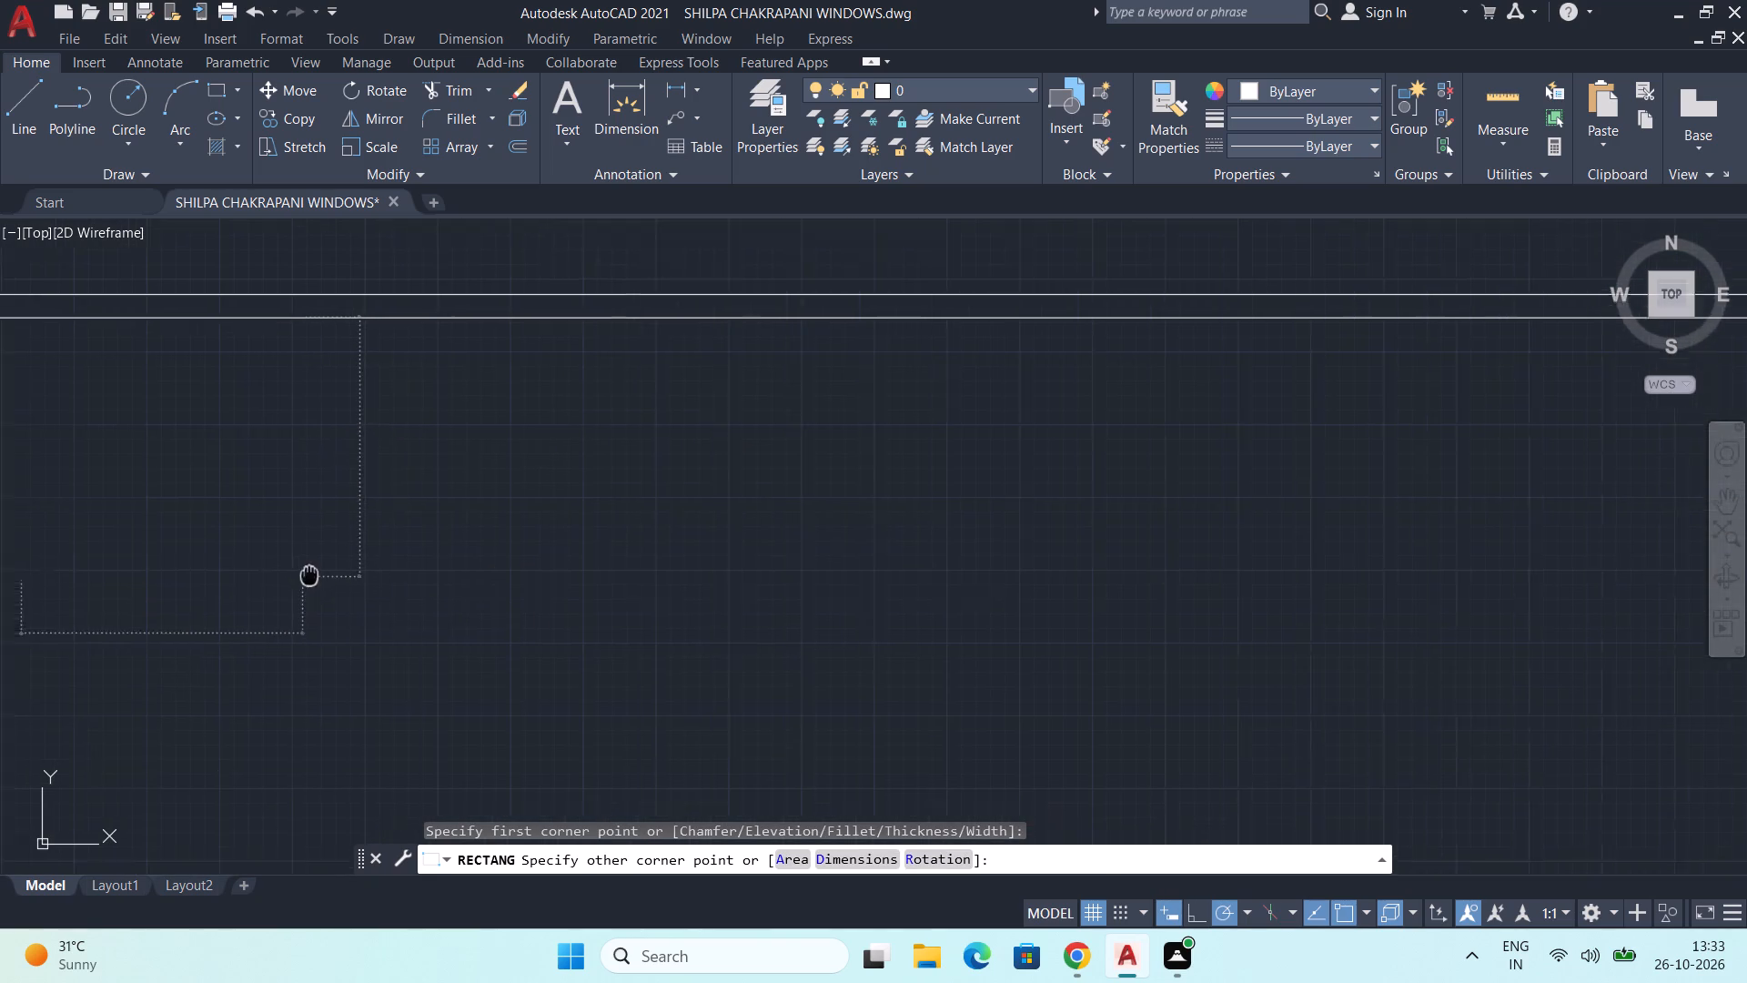
middle_click_drag(348, 573, 815, 647)
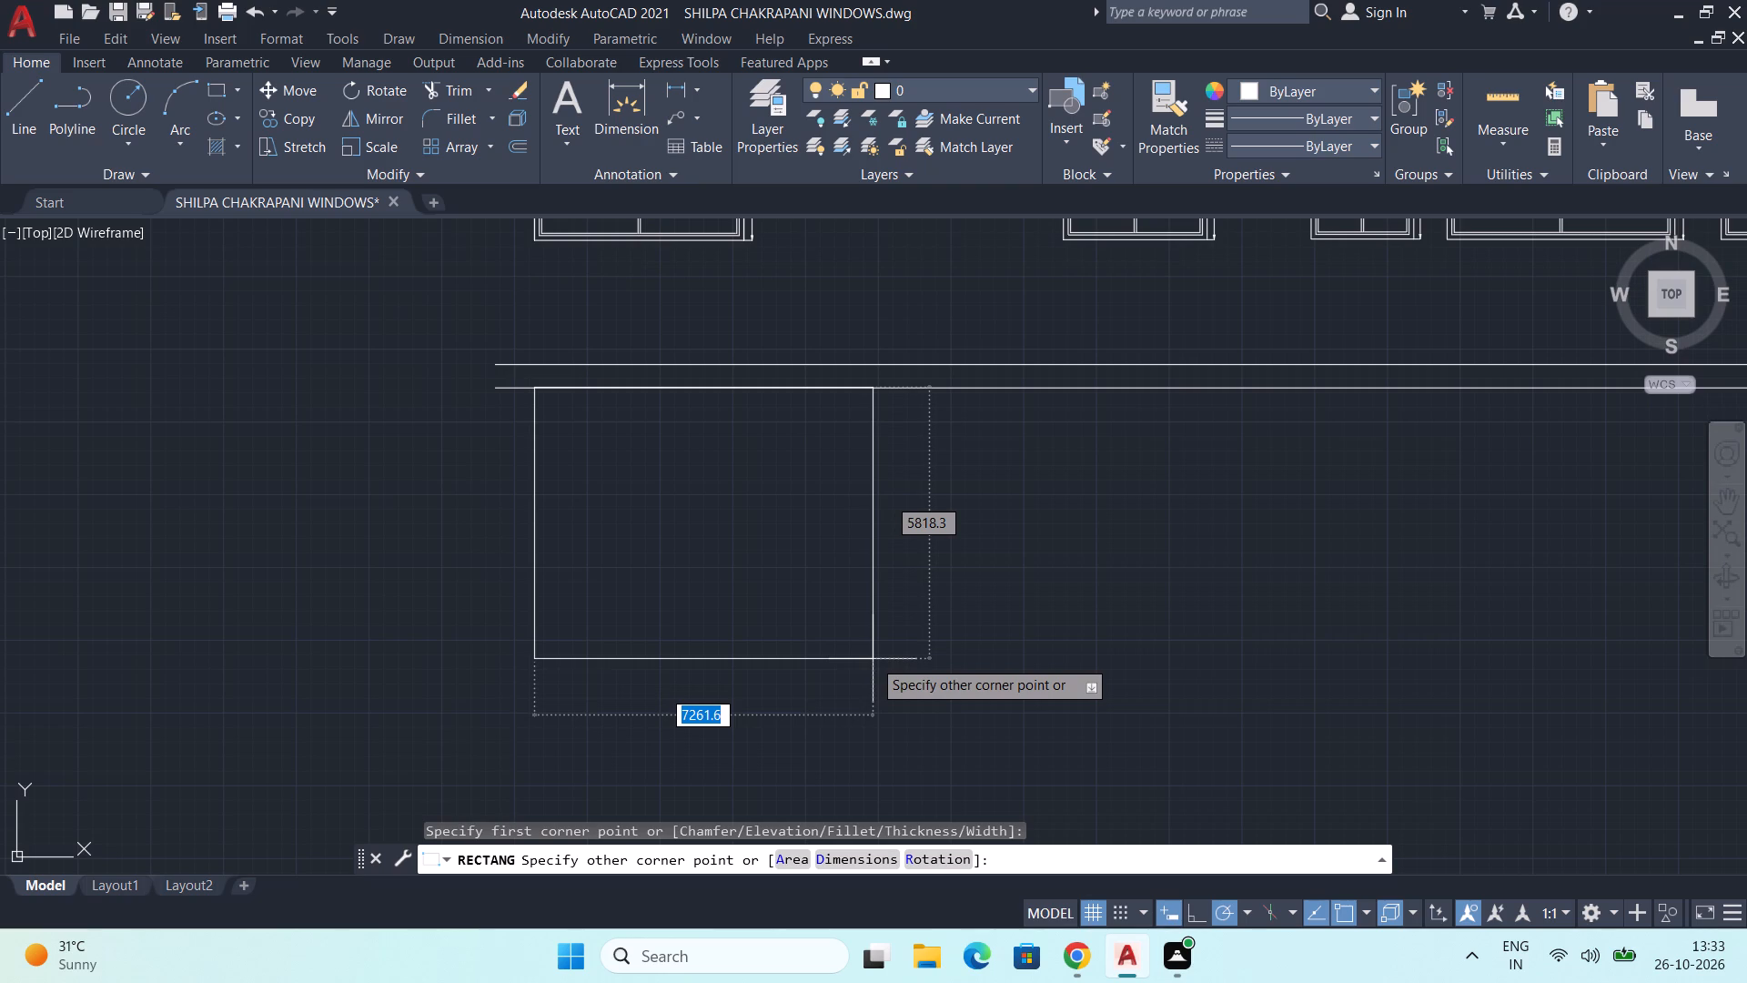
type("99")
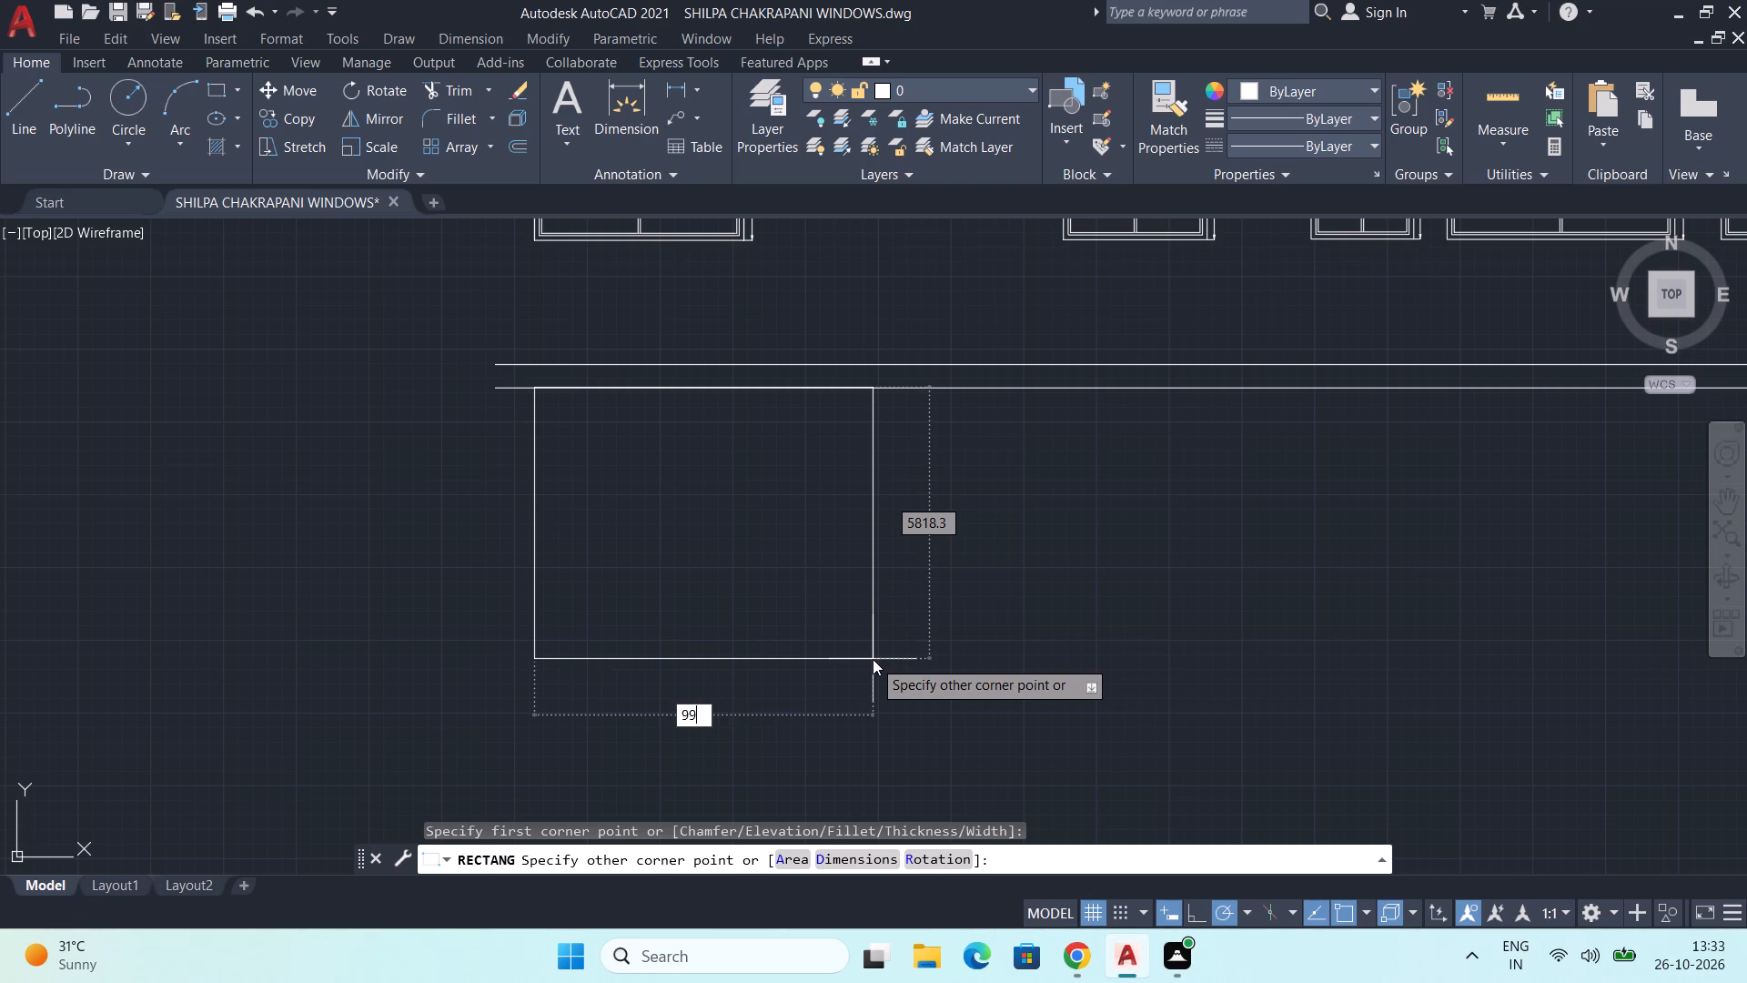
key("7")
key("Tab")
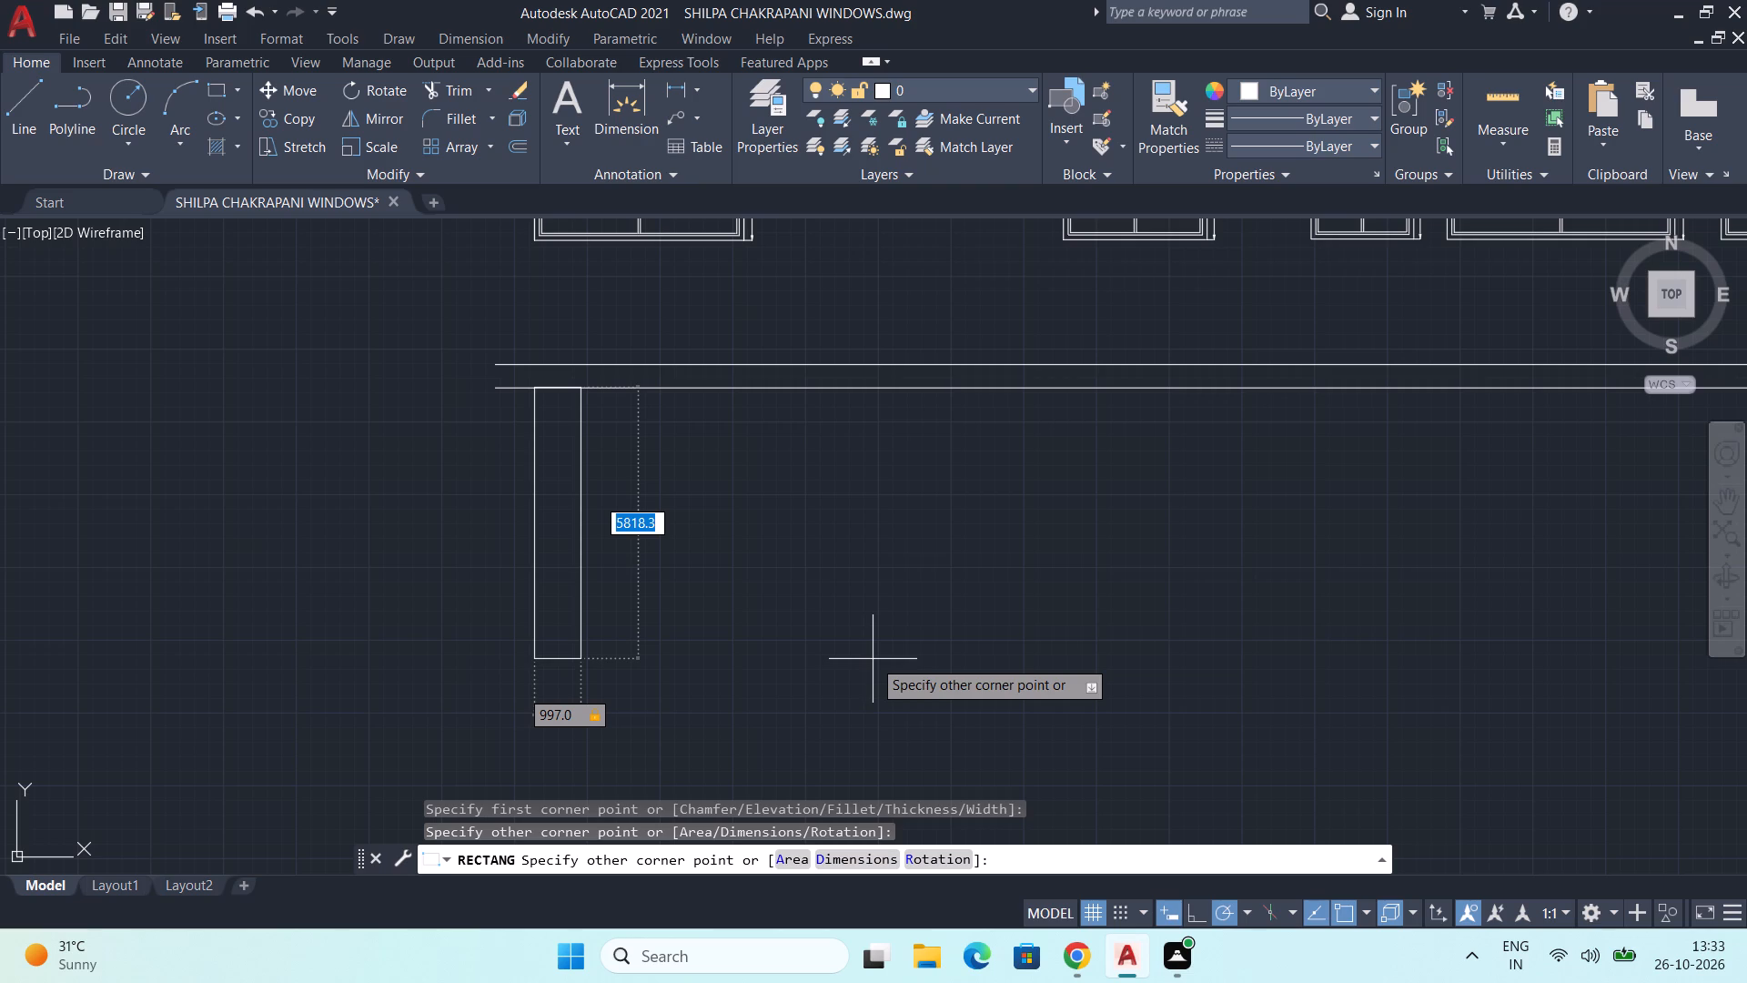
type("2454")
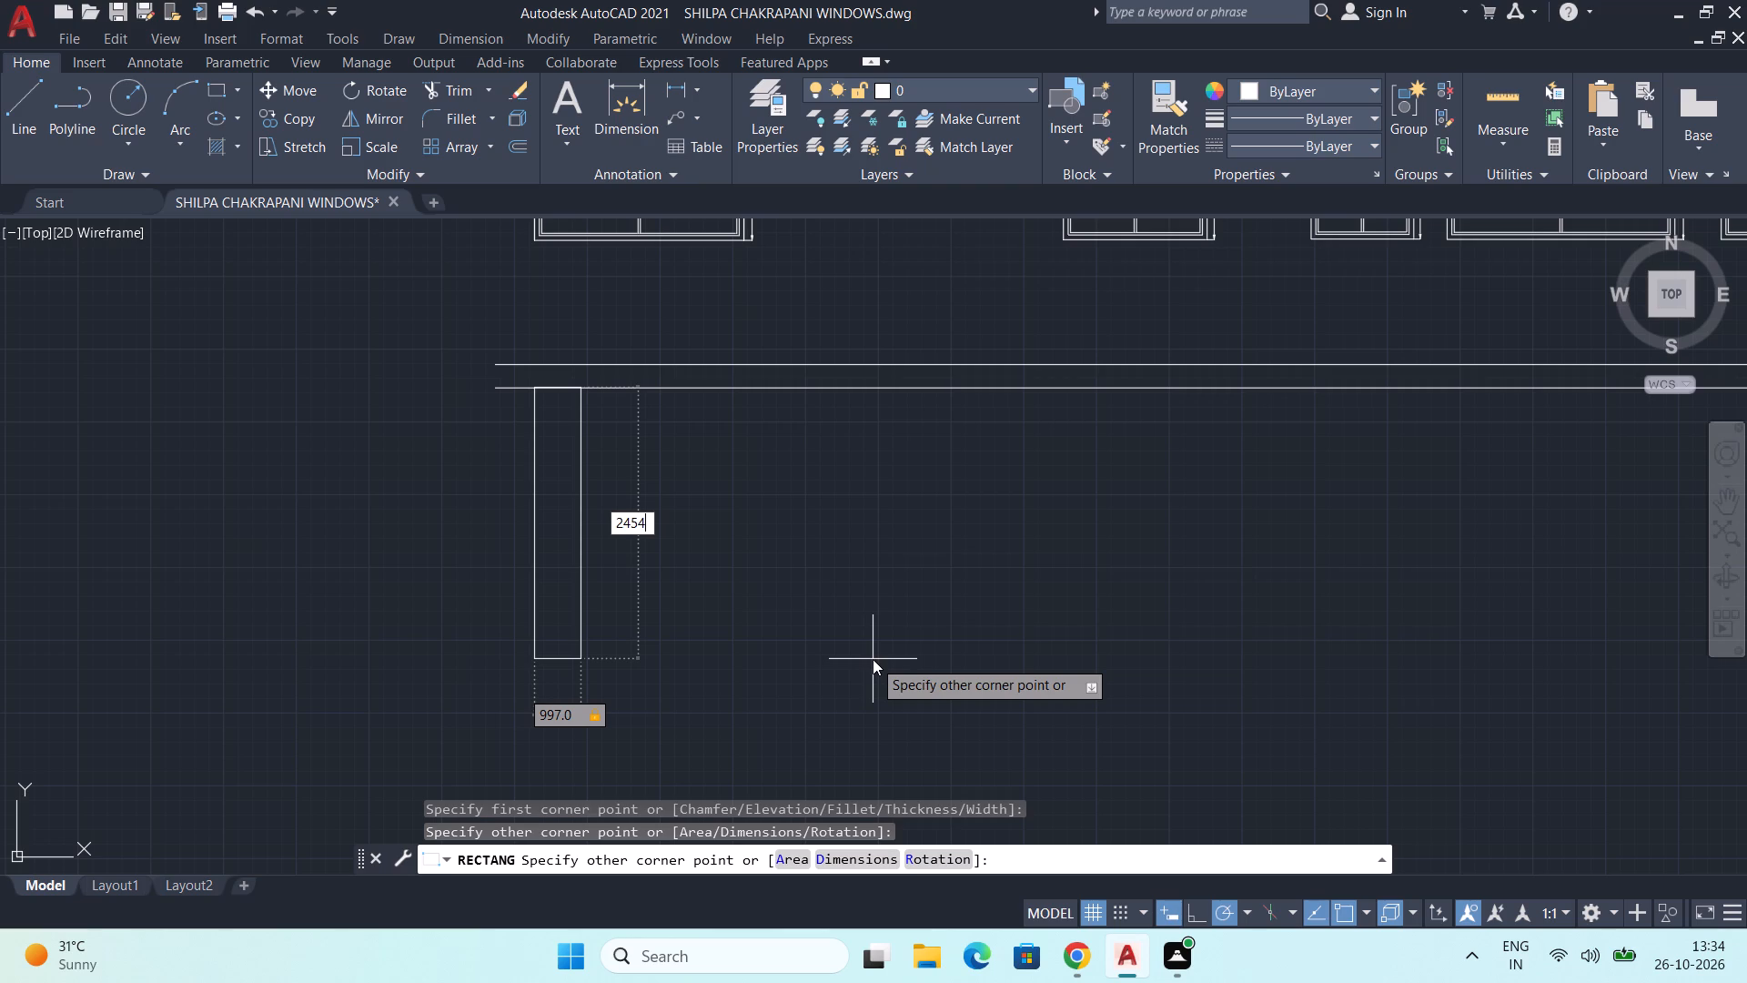
key("Return")
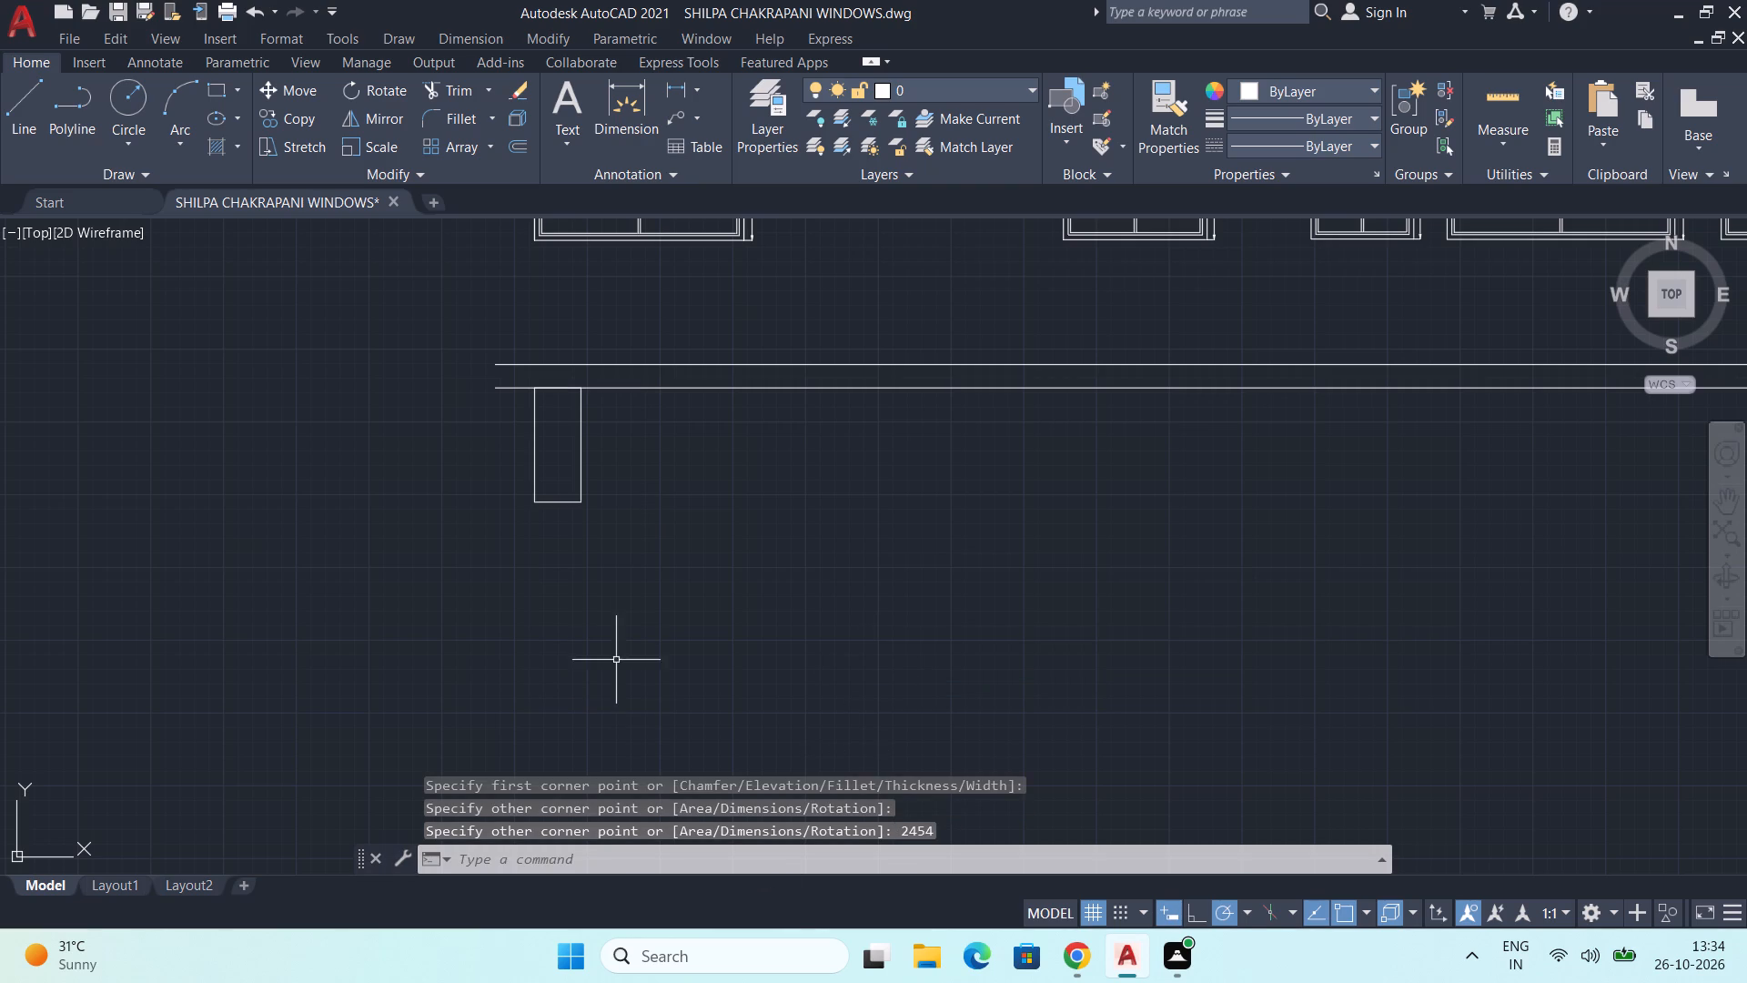
Offset the new rectangle inward by 101.6, and offset the resulting rectangle inward by 50.8 to form the window frame.
scroll(541, 431, "up", 3)
middle_click_drag(579, 453, 491, 506)
type("OFF")
key("Return")
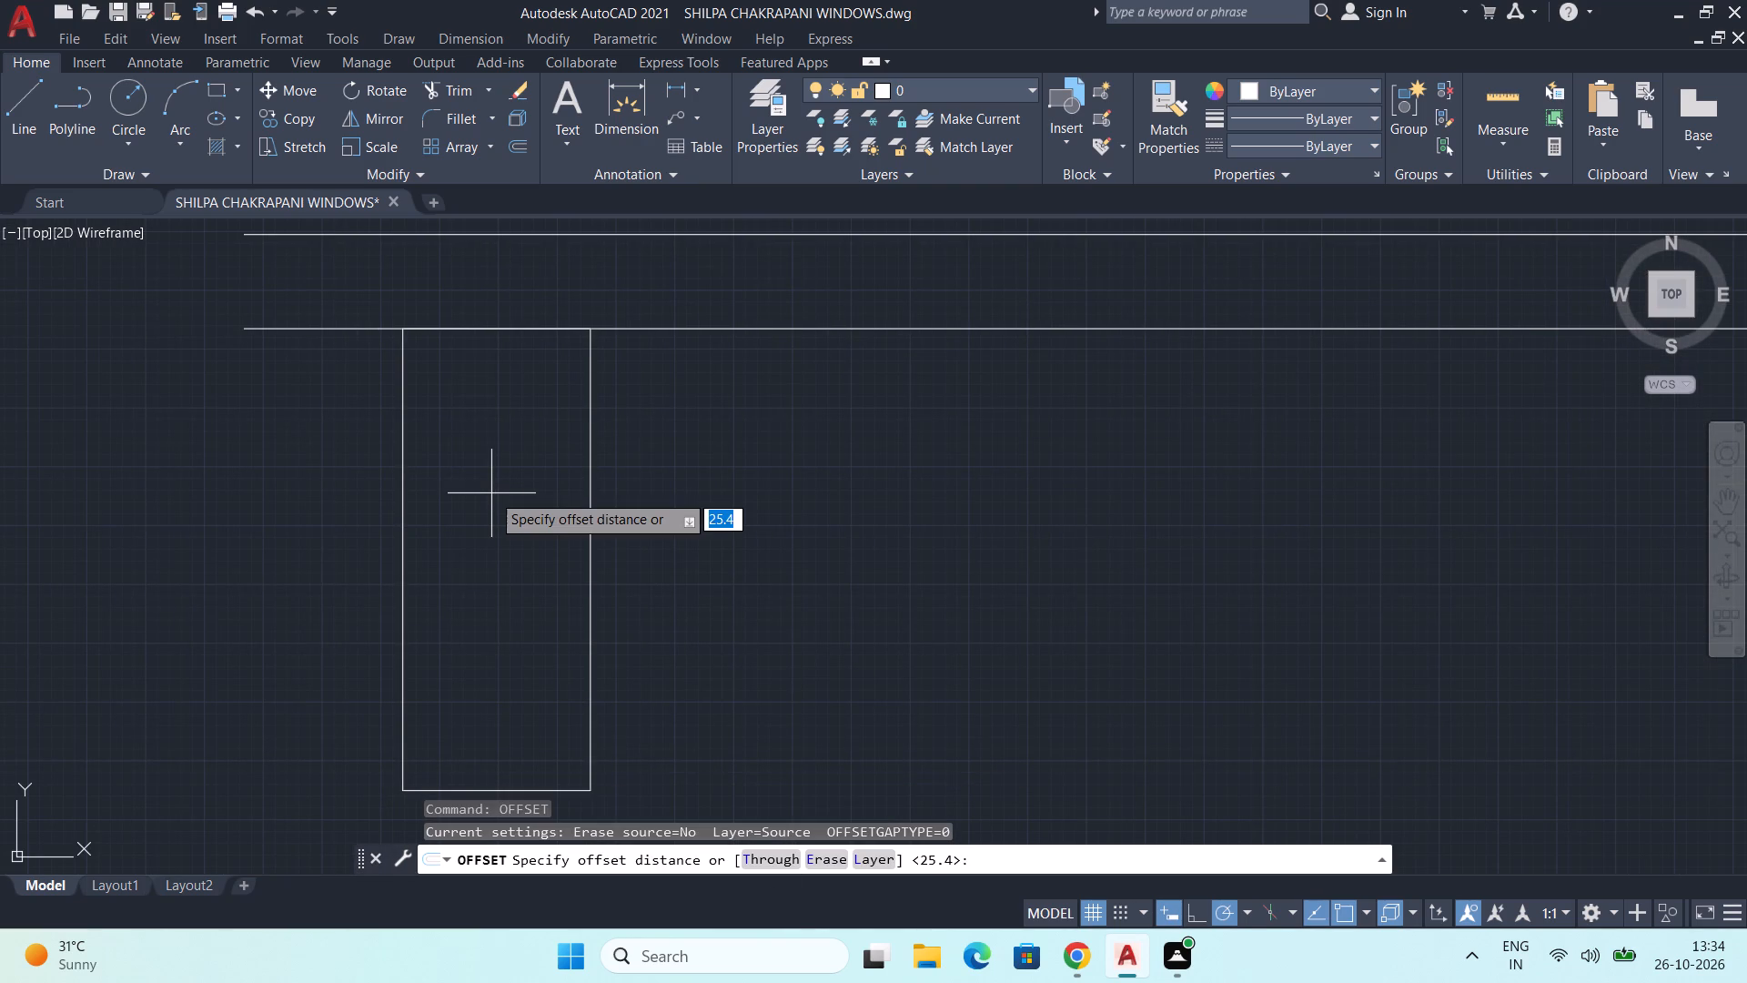
type("01")
key("BackSpace")
key("BackSpace")
type("101.6")
key("Return")
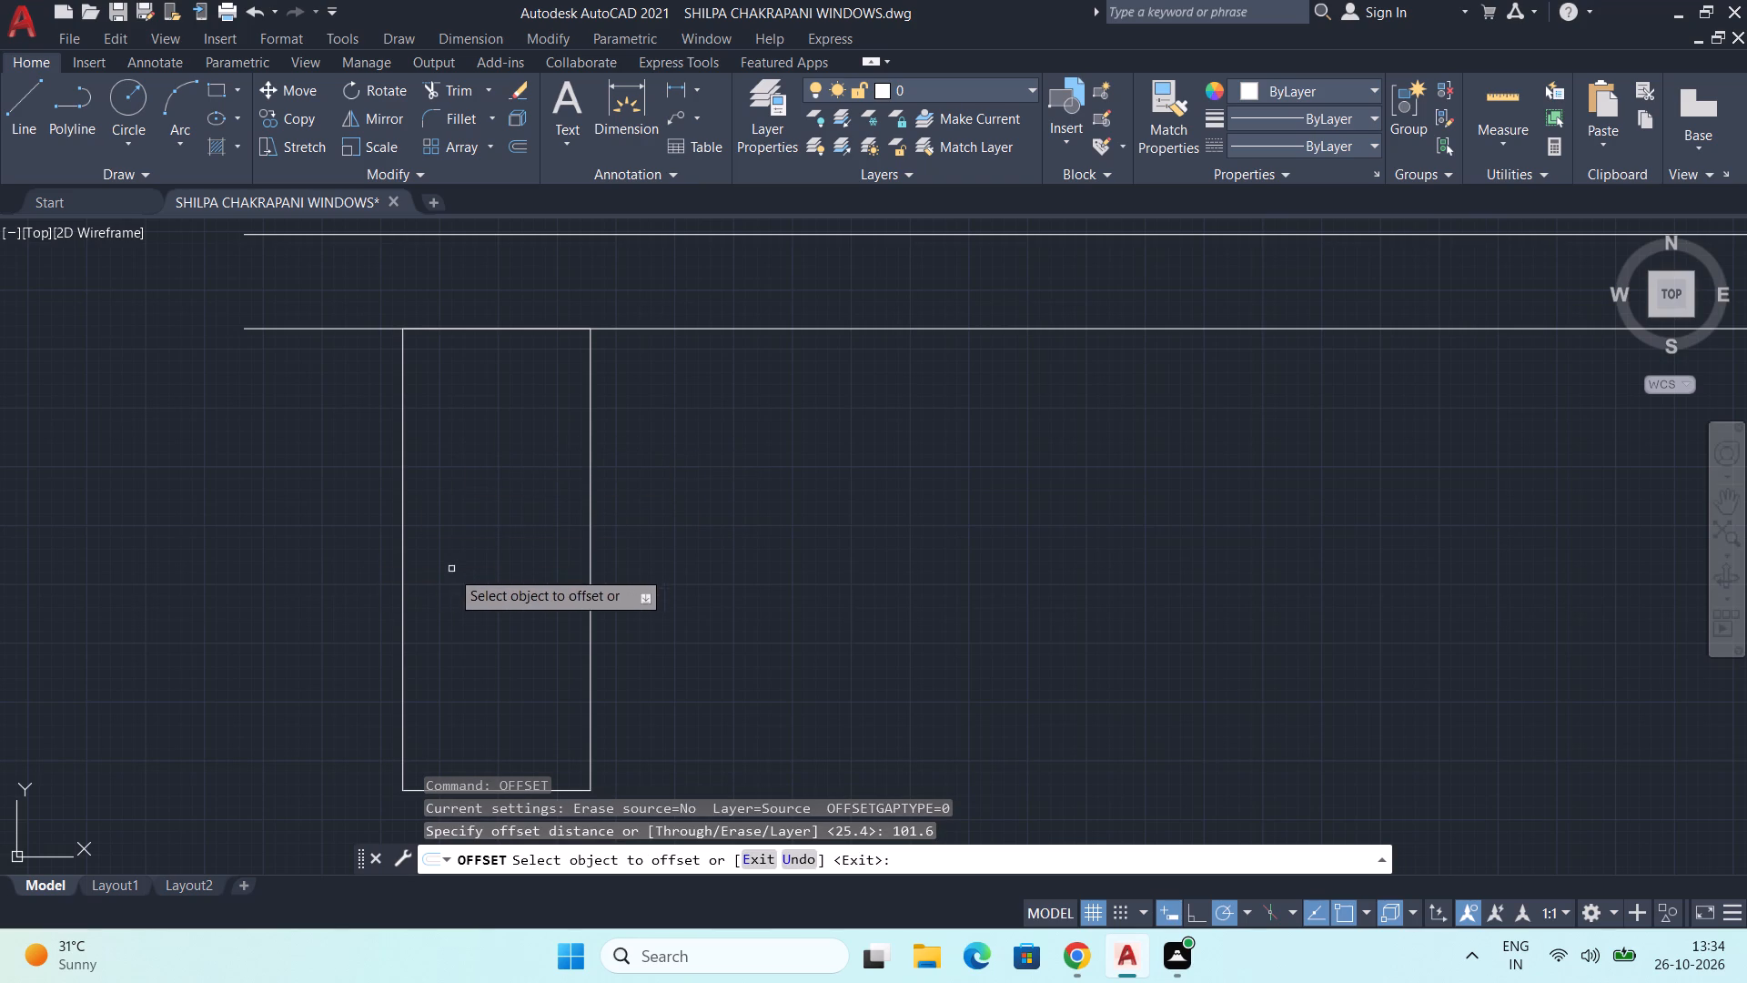
left_click(401, 603)
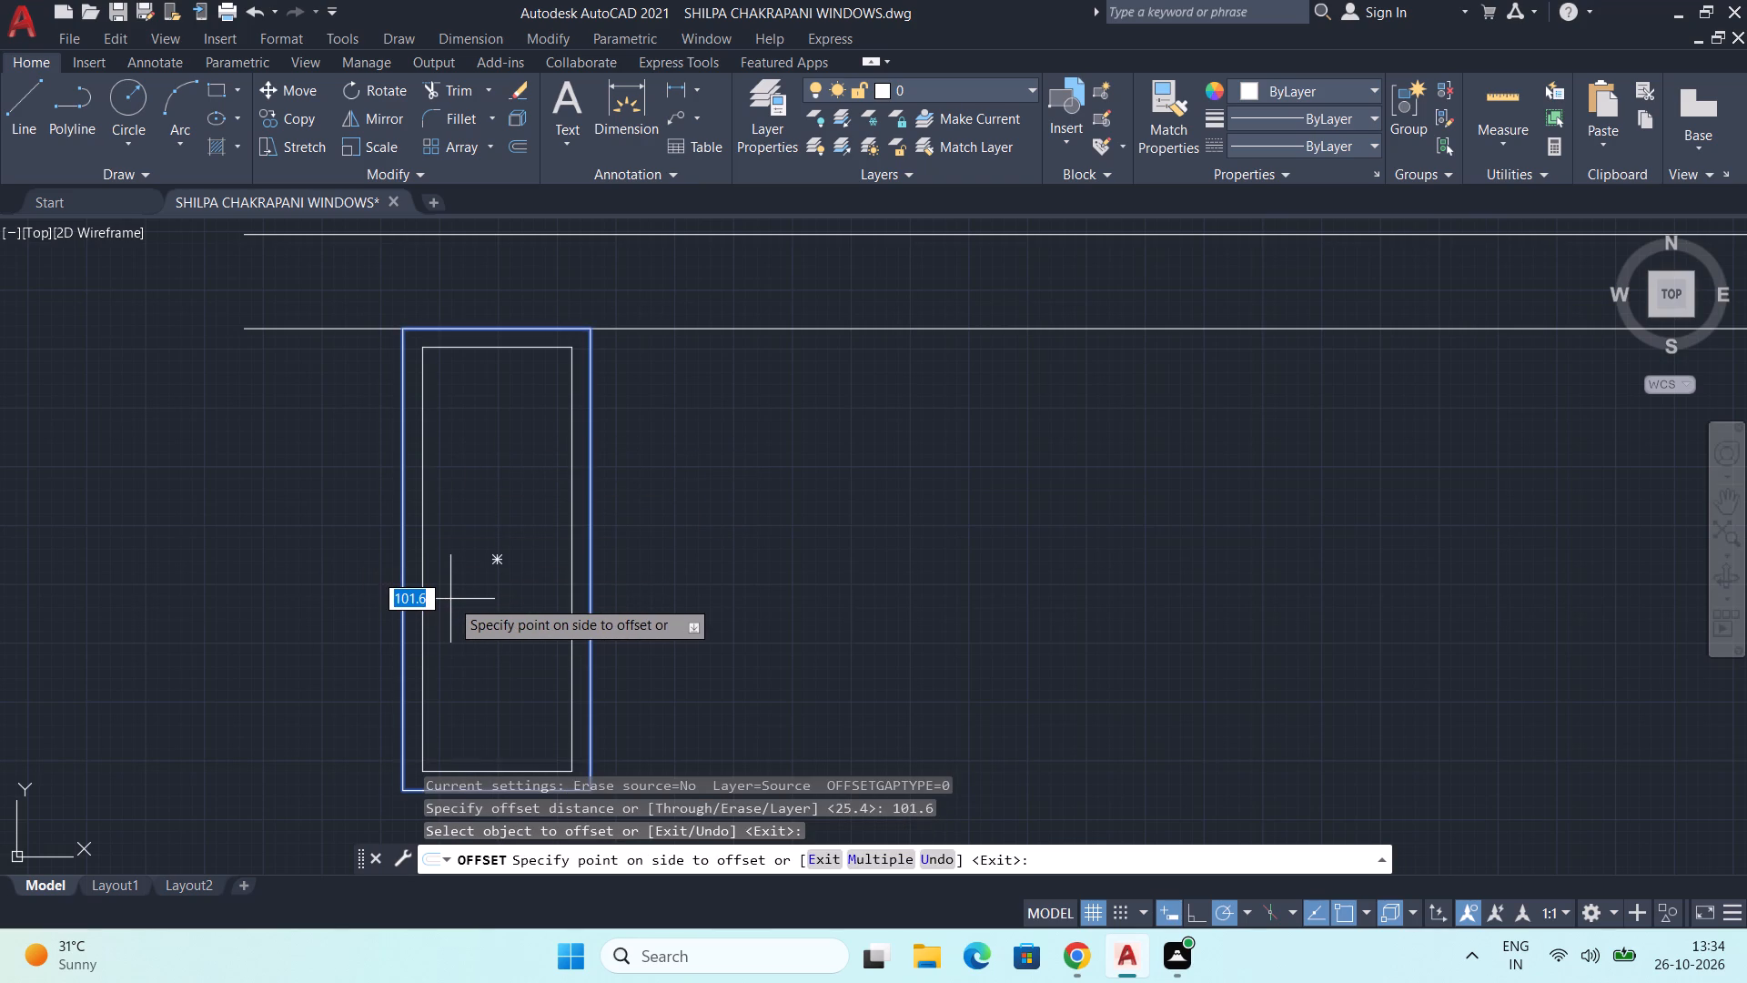
left_click(450, 599)
left_click(421, 621)
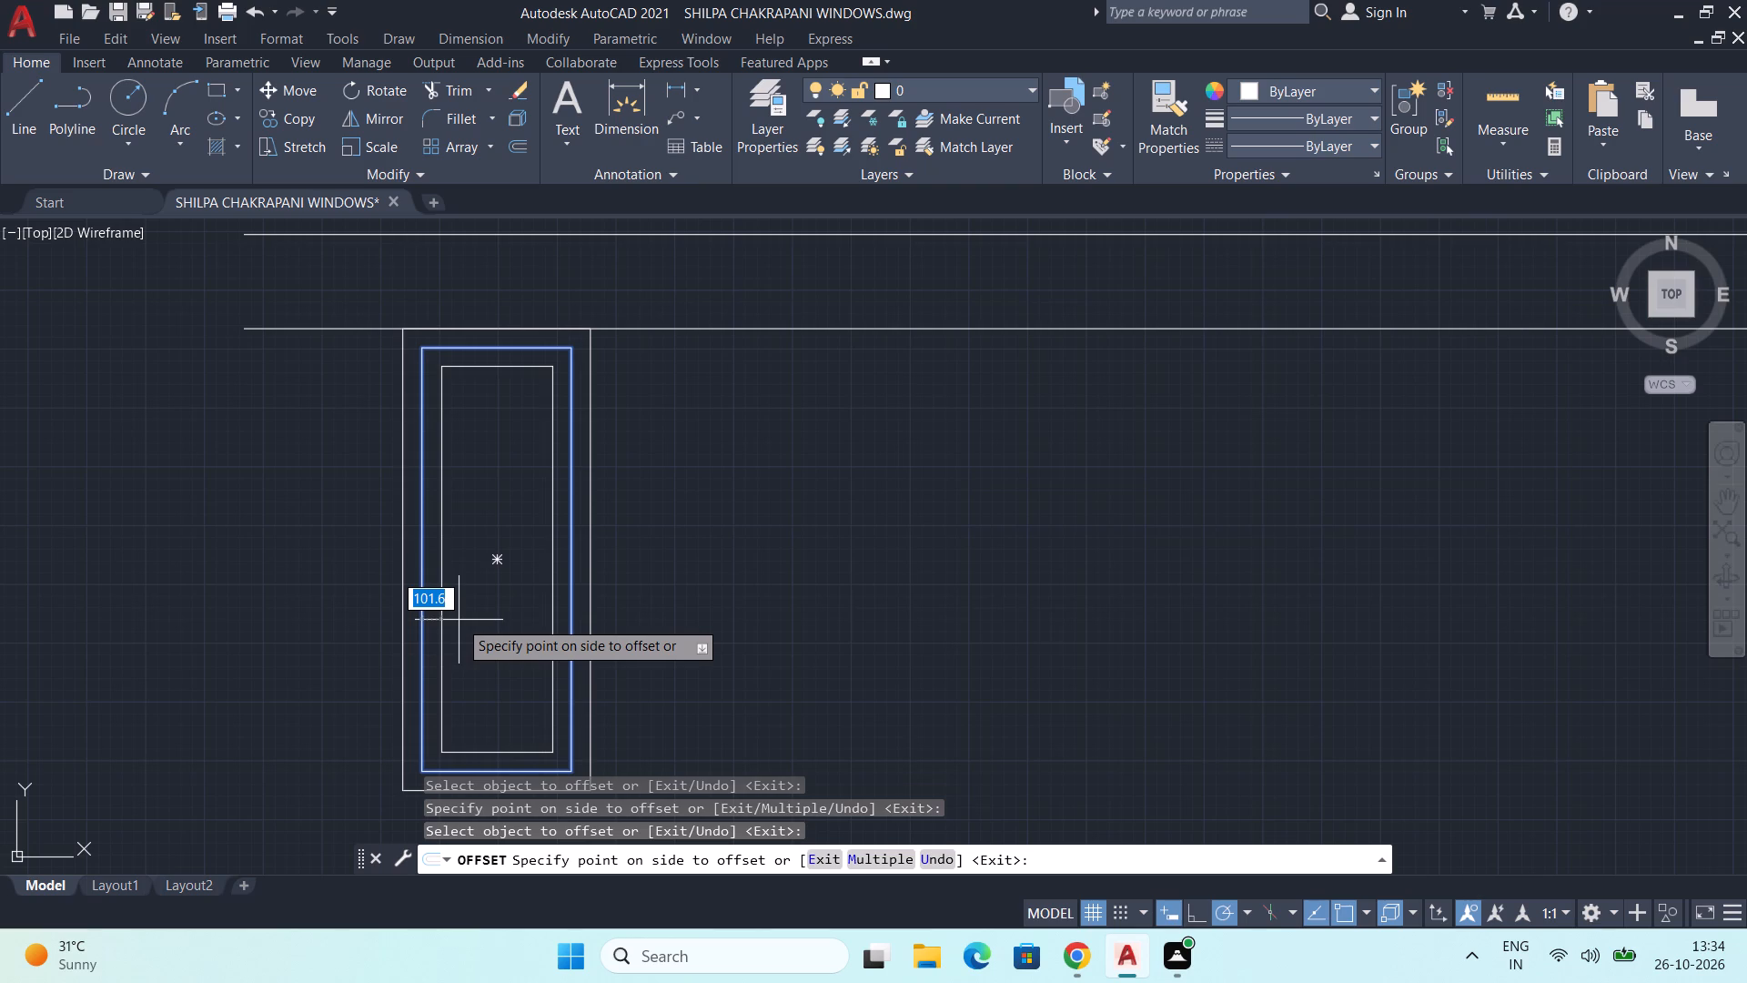
type("50.8")
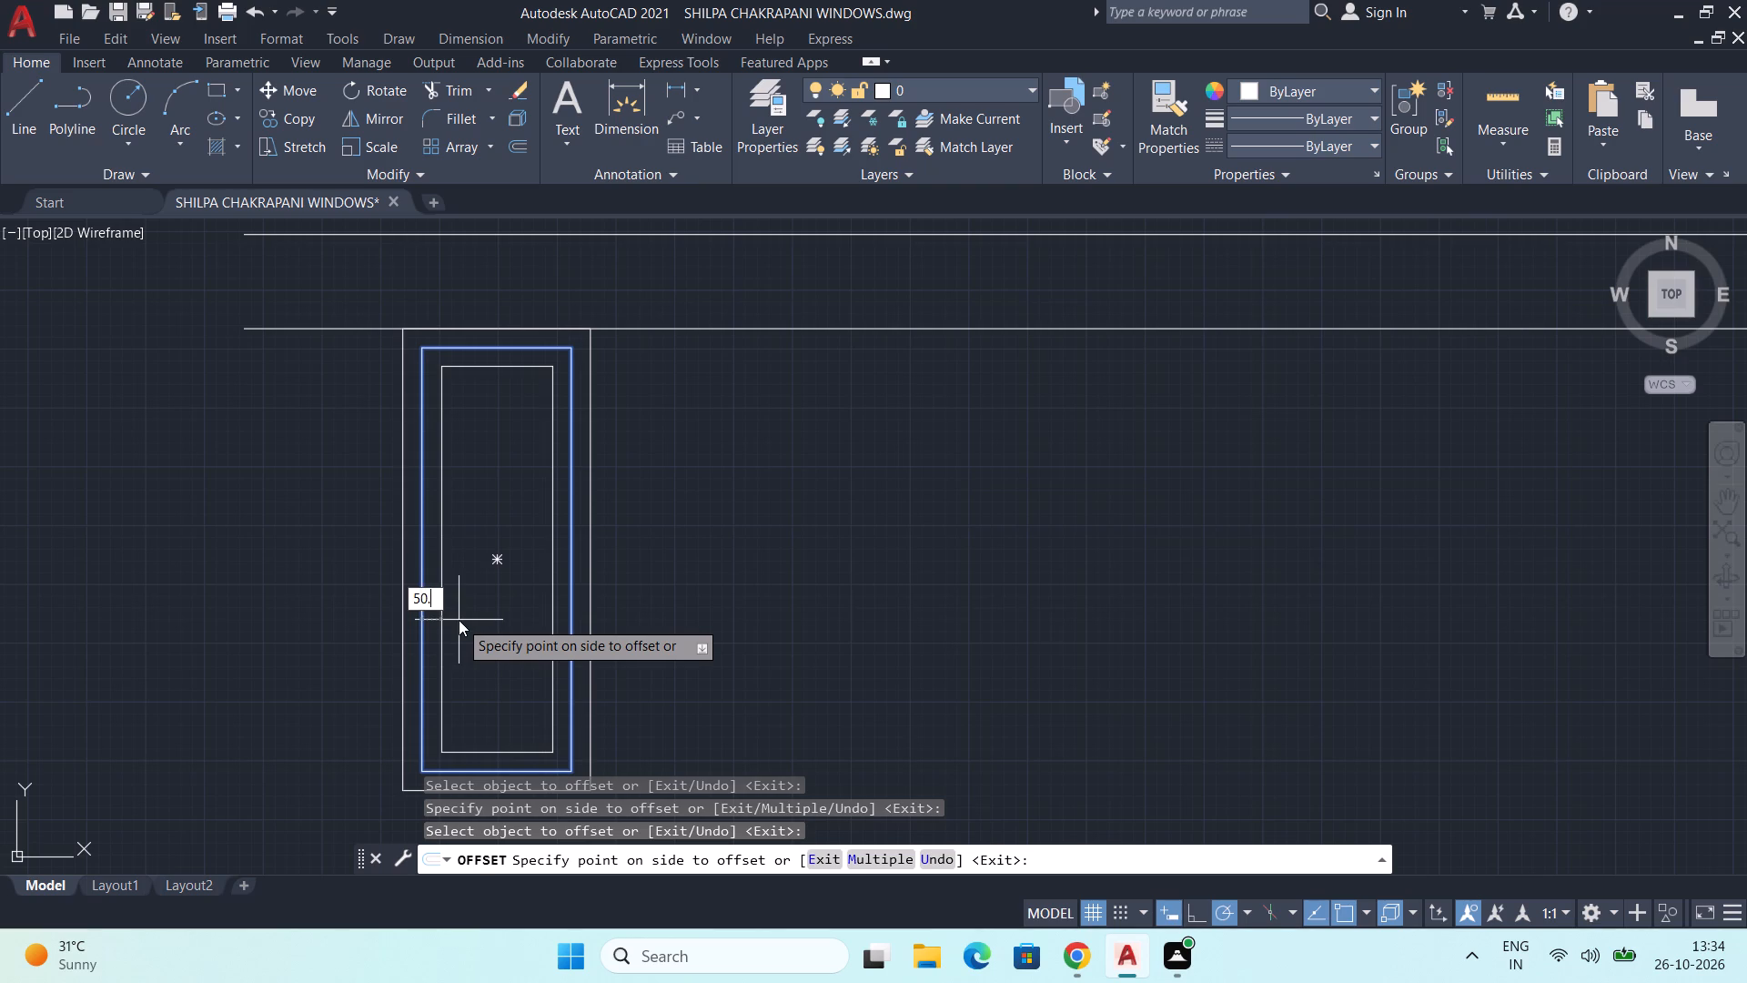
key("Return")
key("space")
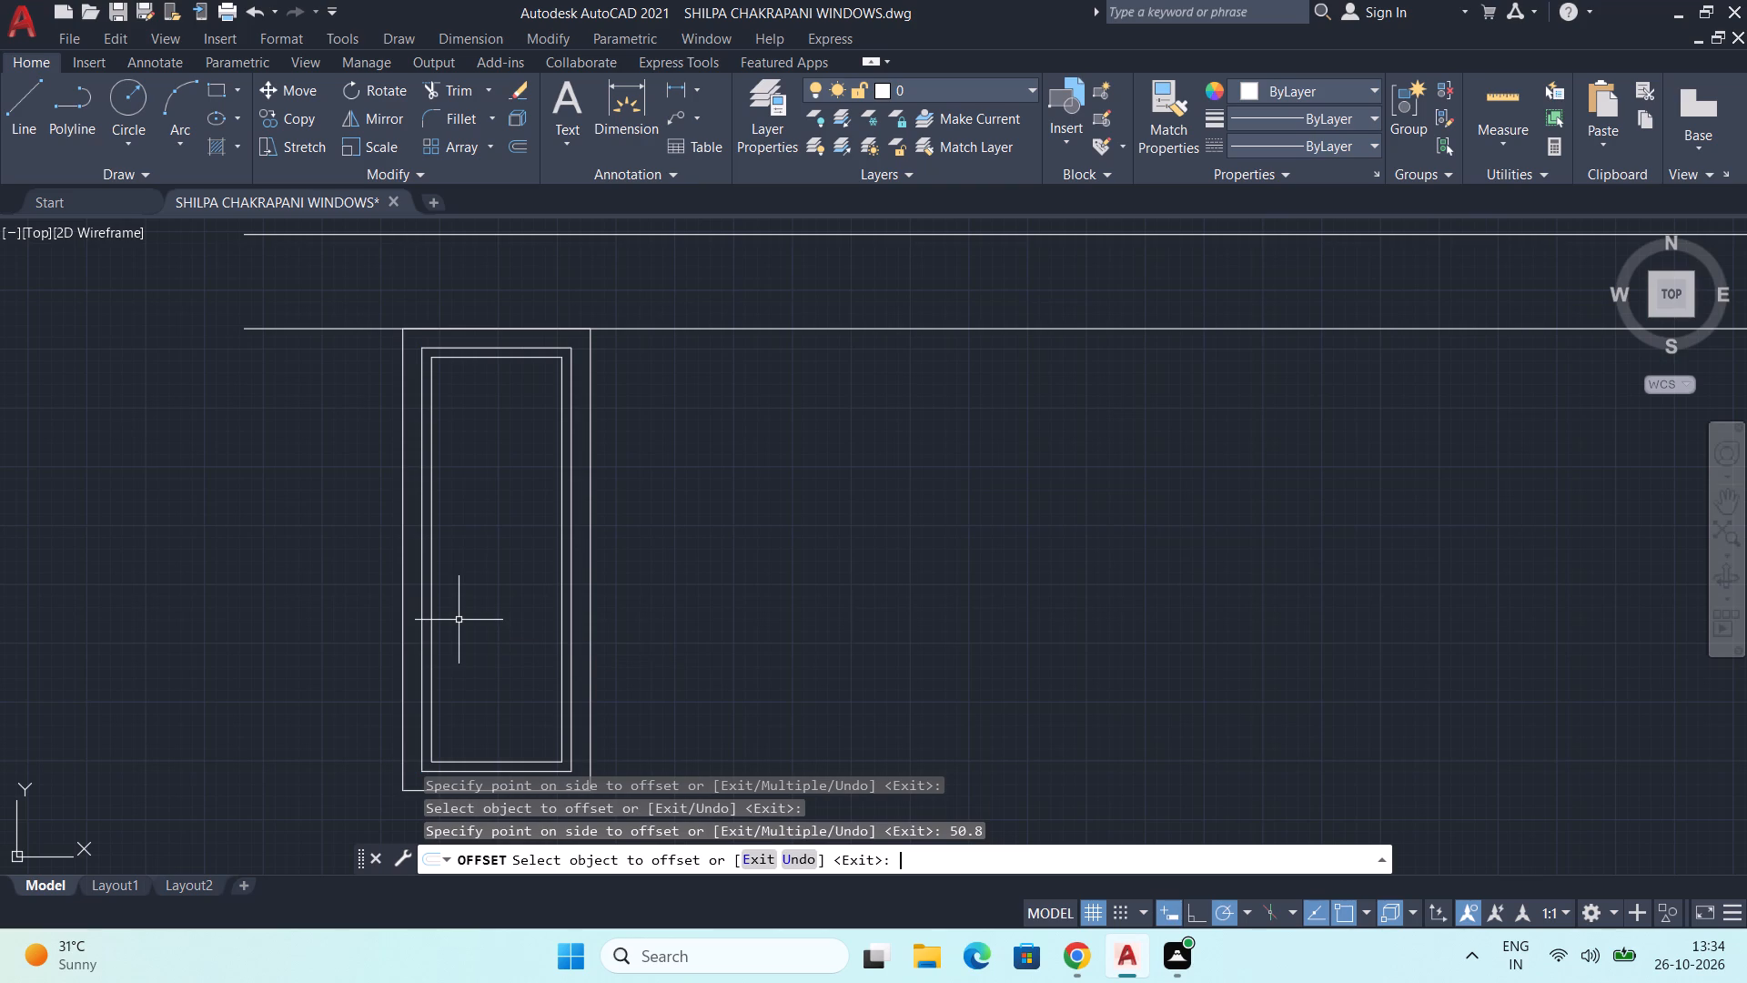
Draw an opening symbol with two diagonal lines from the innermost frame's left corners meeting at its right side's midpoint.
key("l")
key("Return")
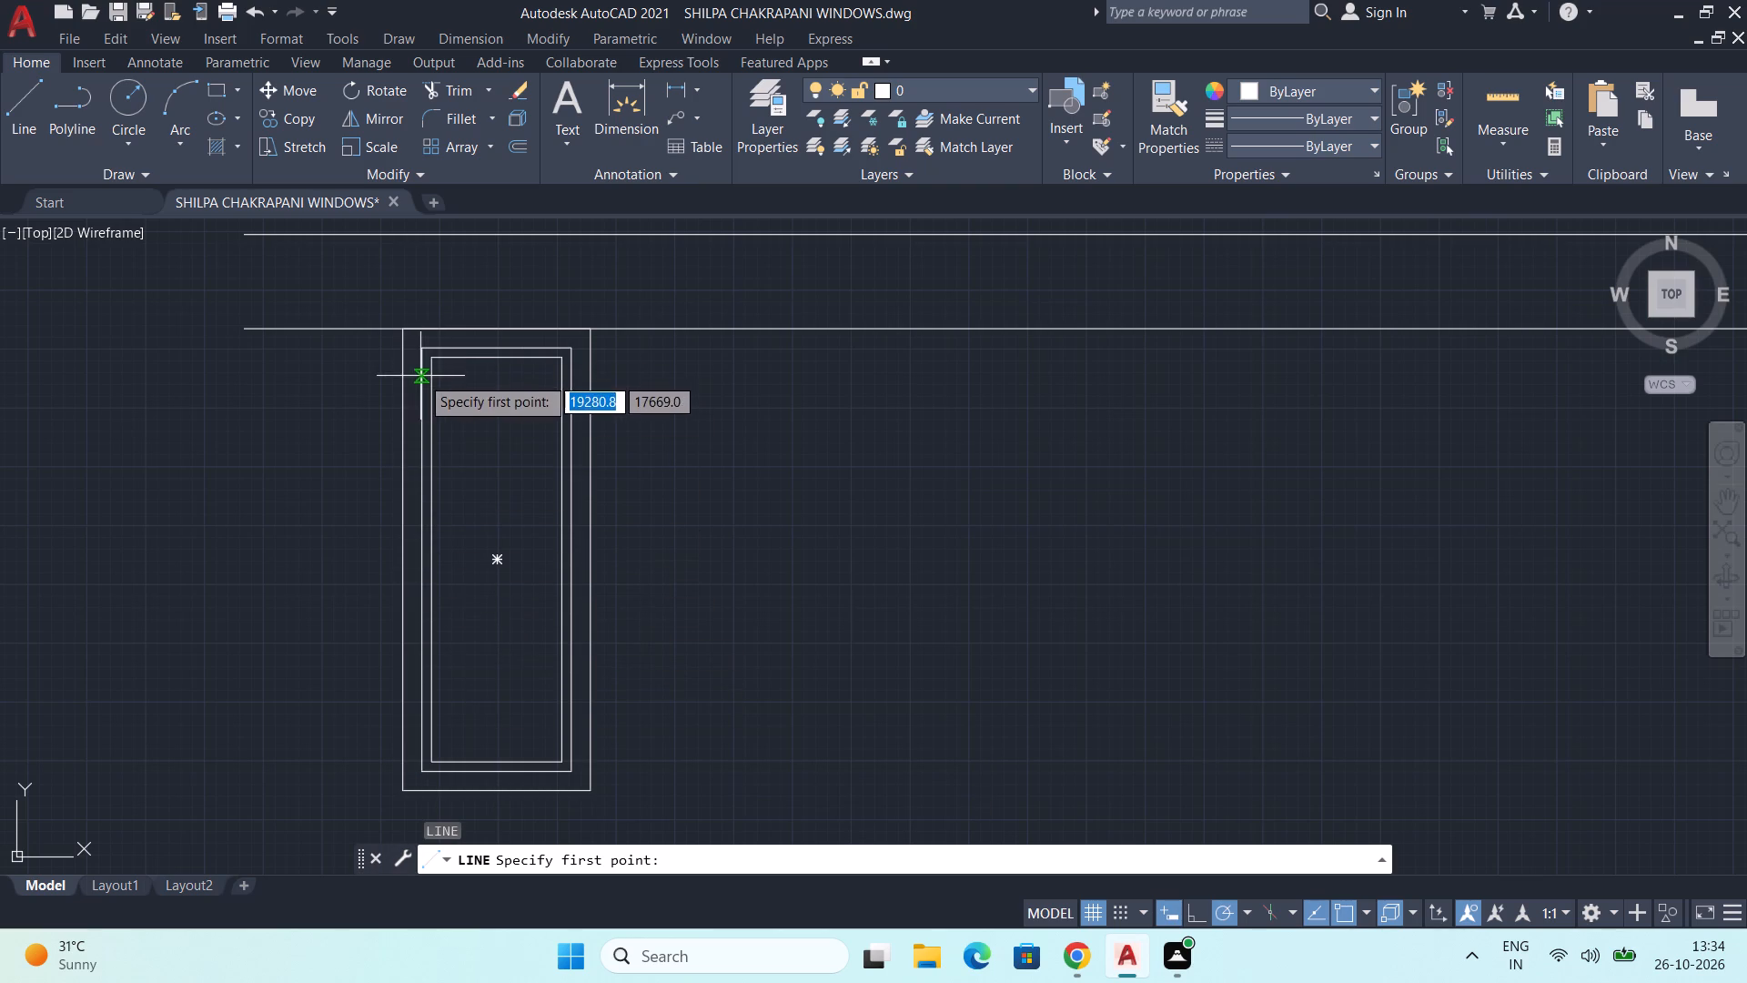
left_click(429, 360)
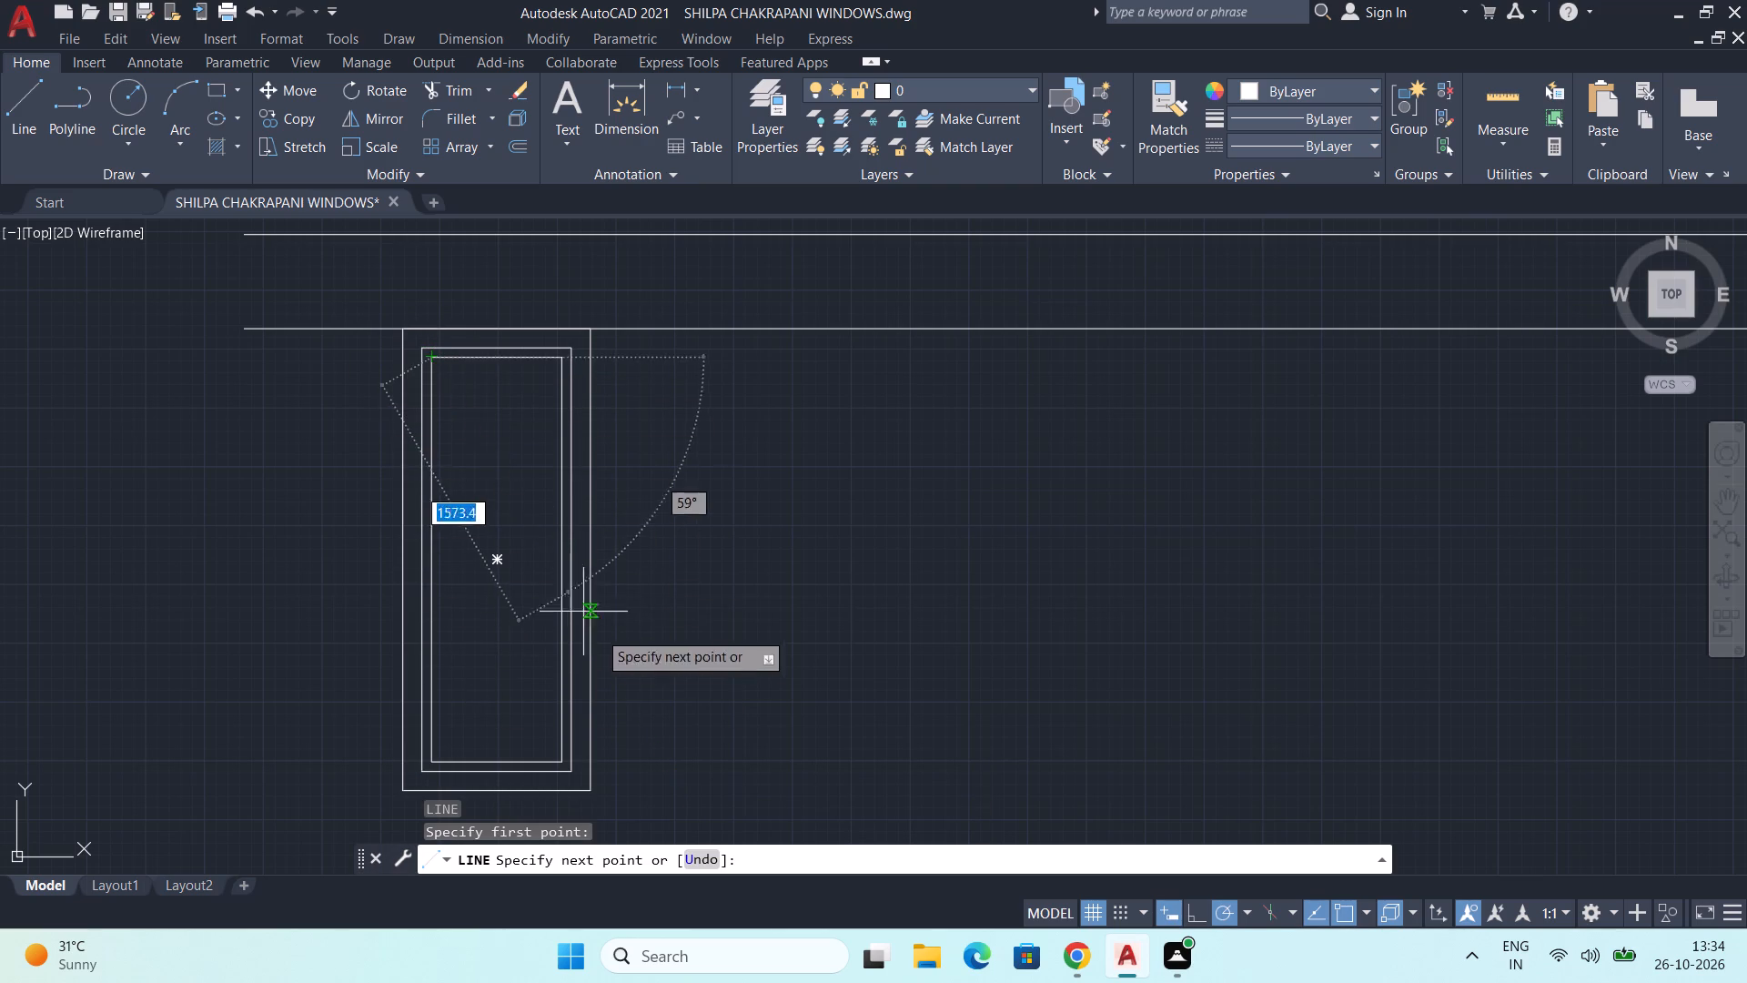
left_click(560, 560)
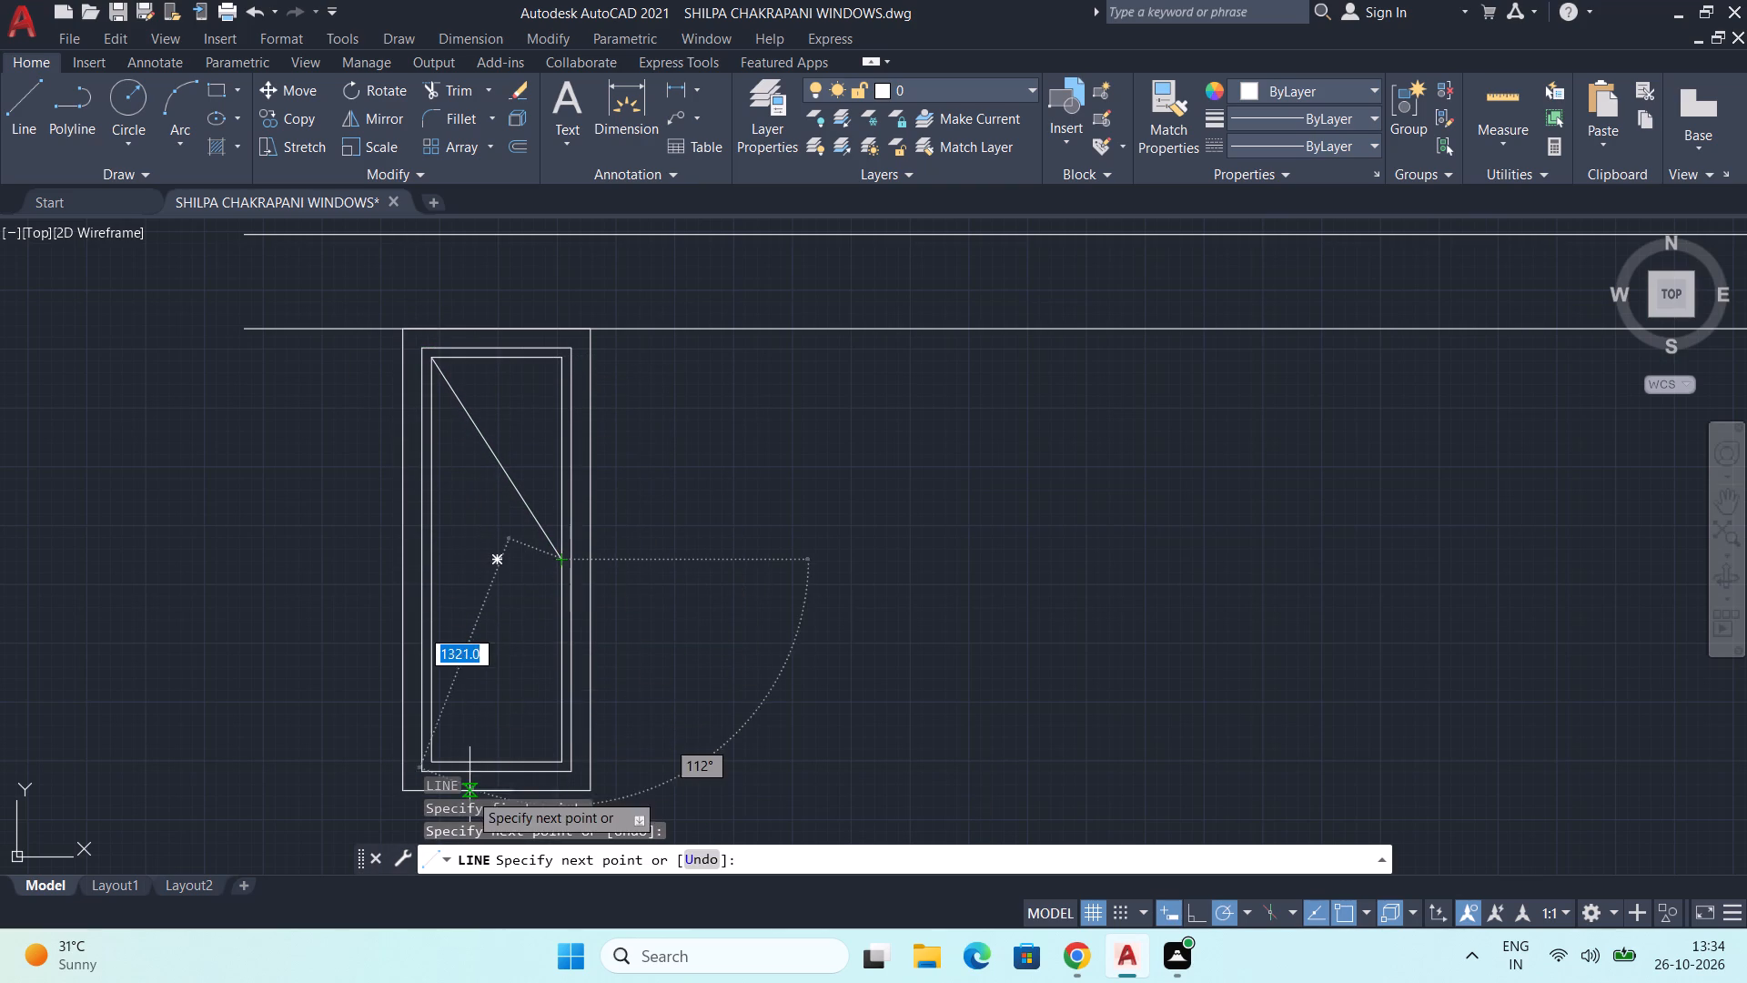
left_click(434, 759)
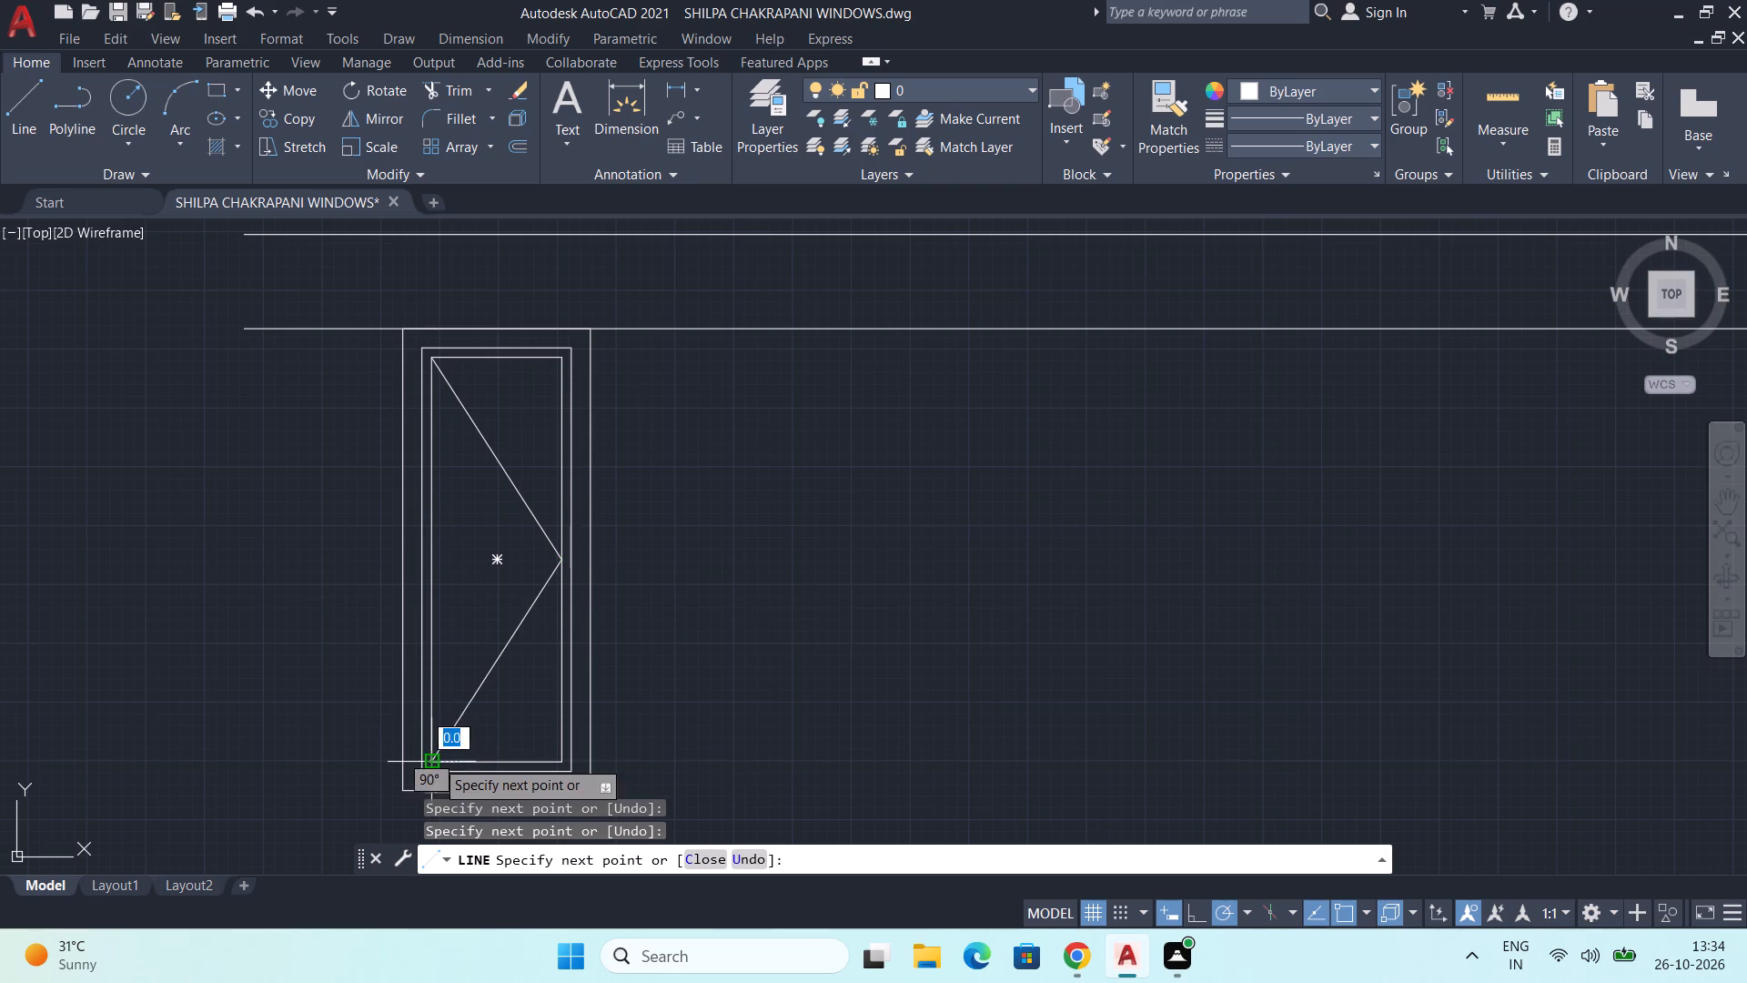
key("Escape")
scroll(540, 542, "down", 1)
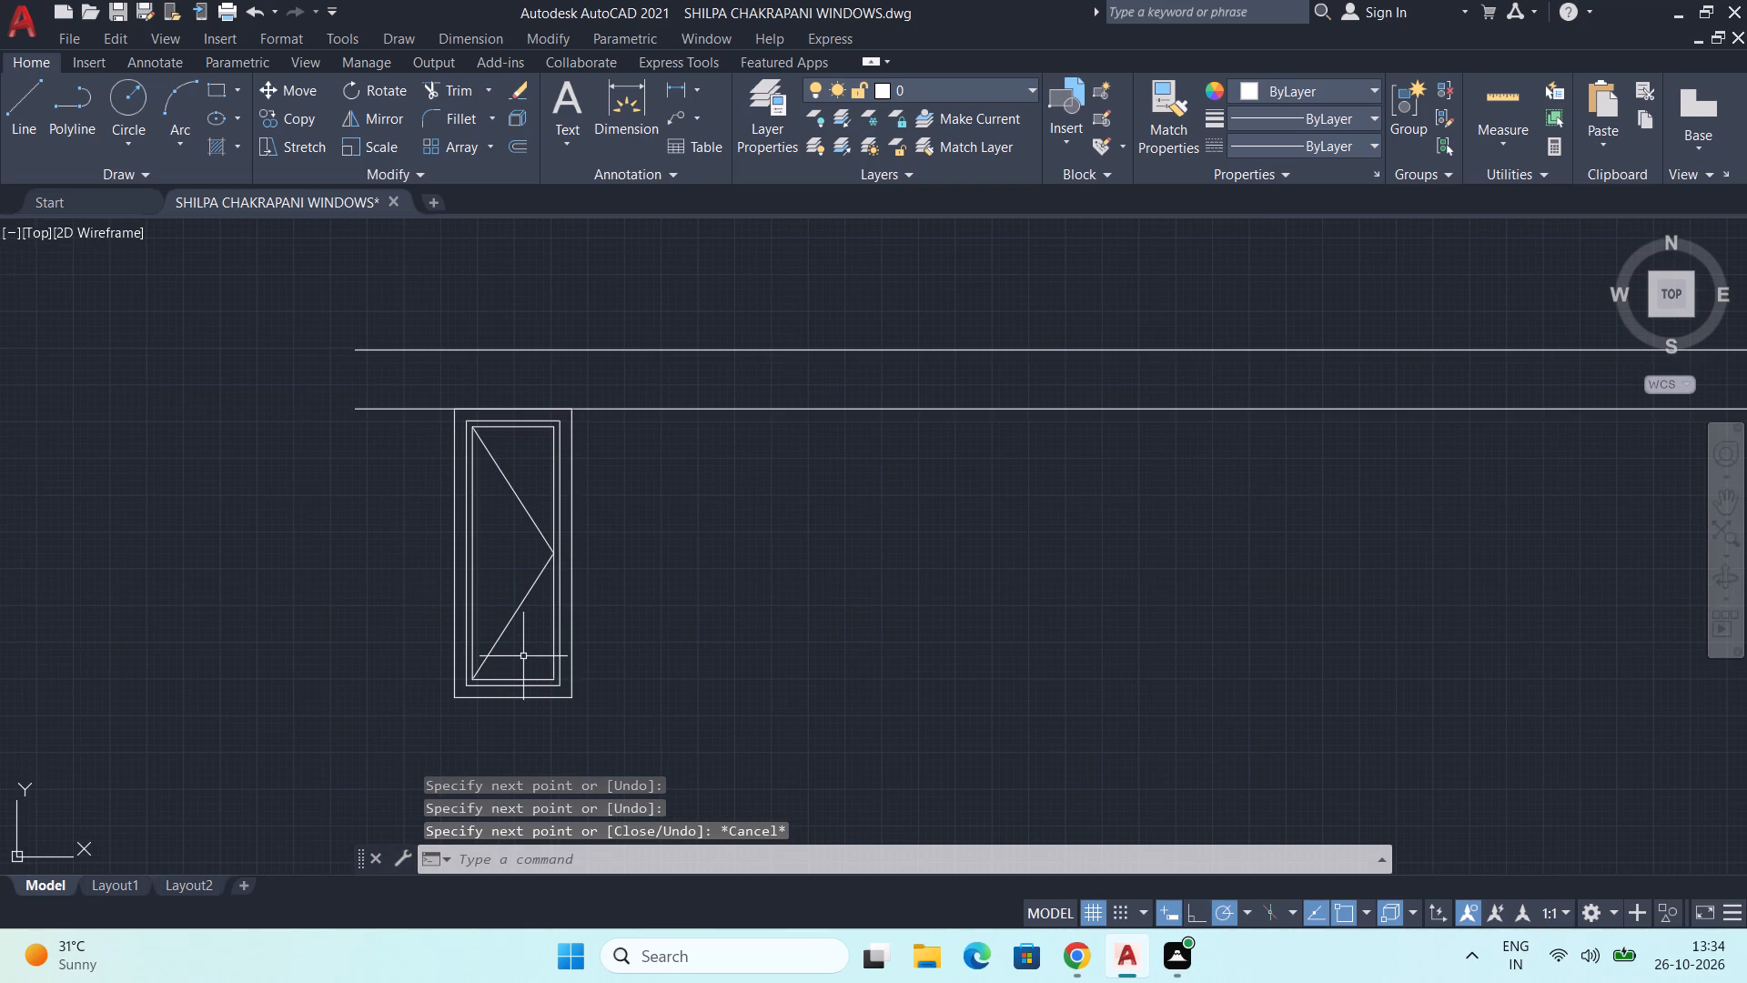
middle_click_drag(669, 676, 530, 604)
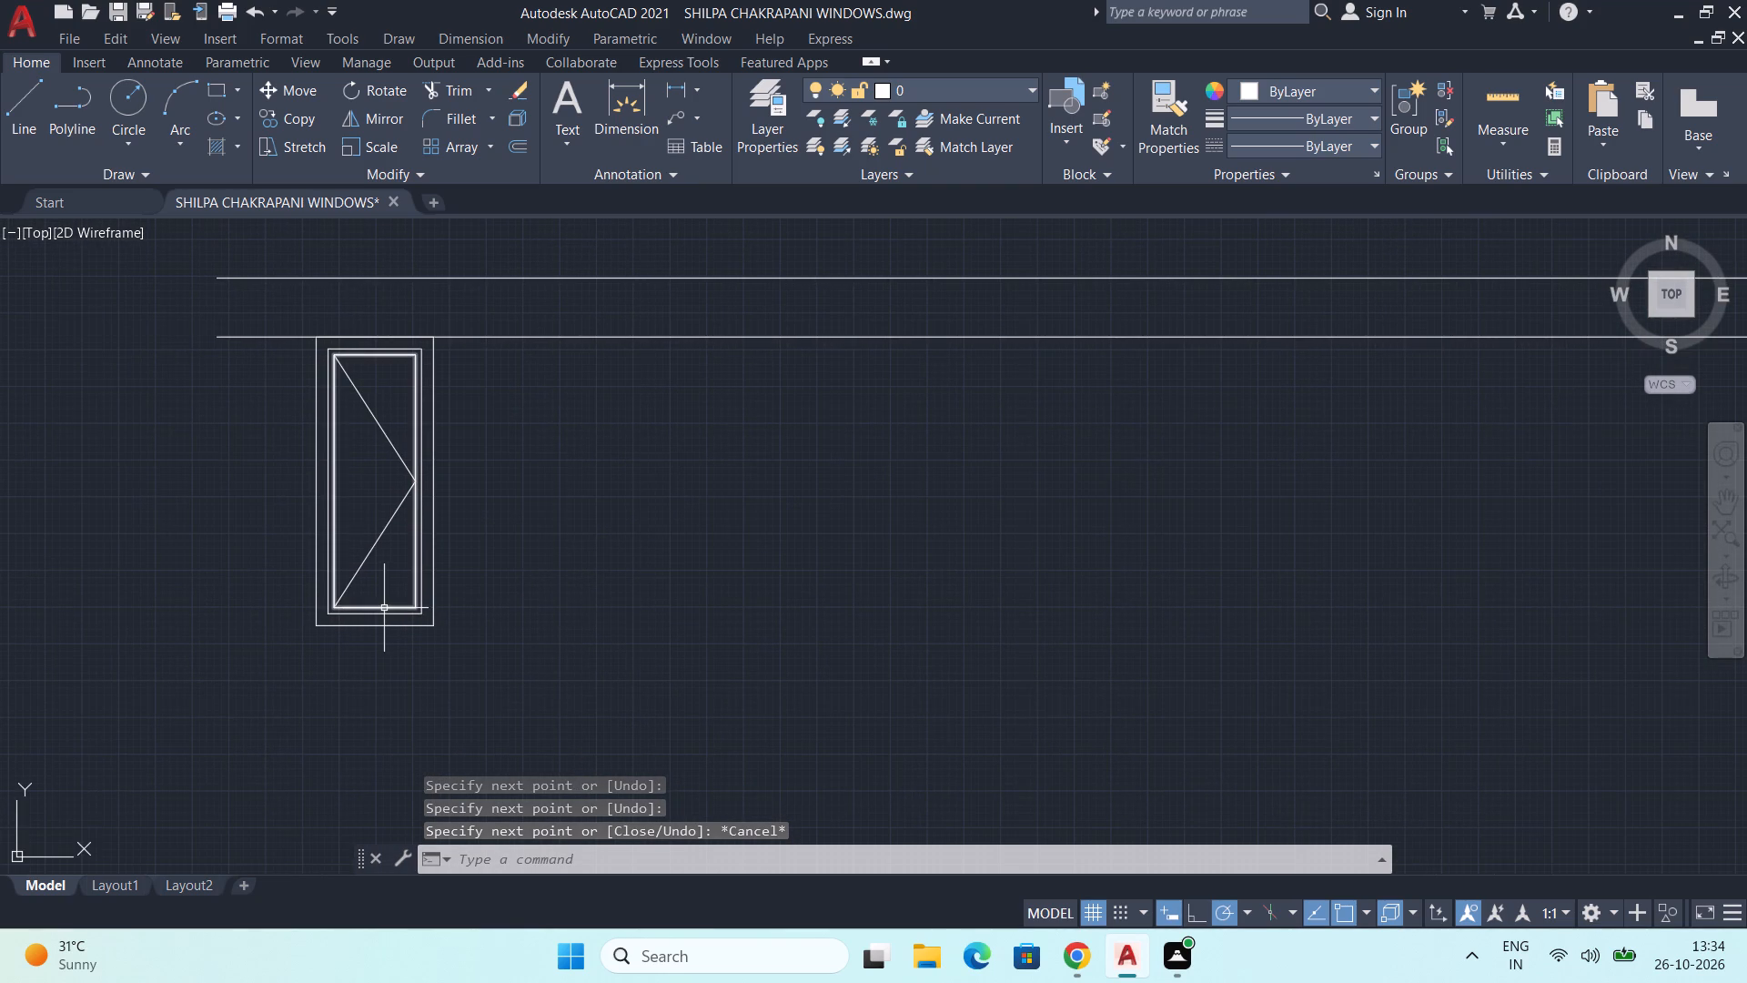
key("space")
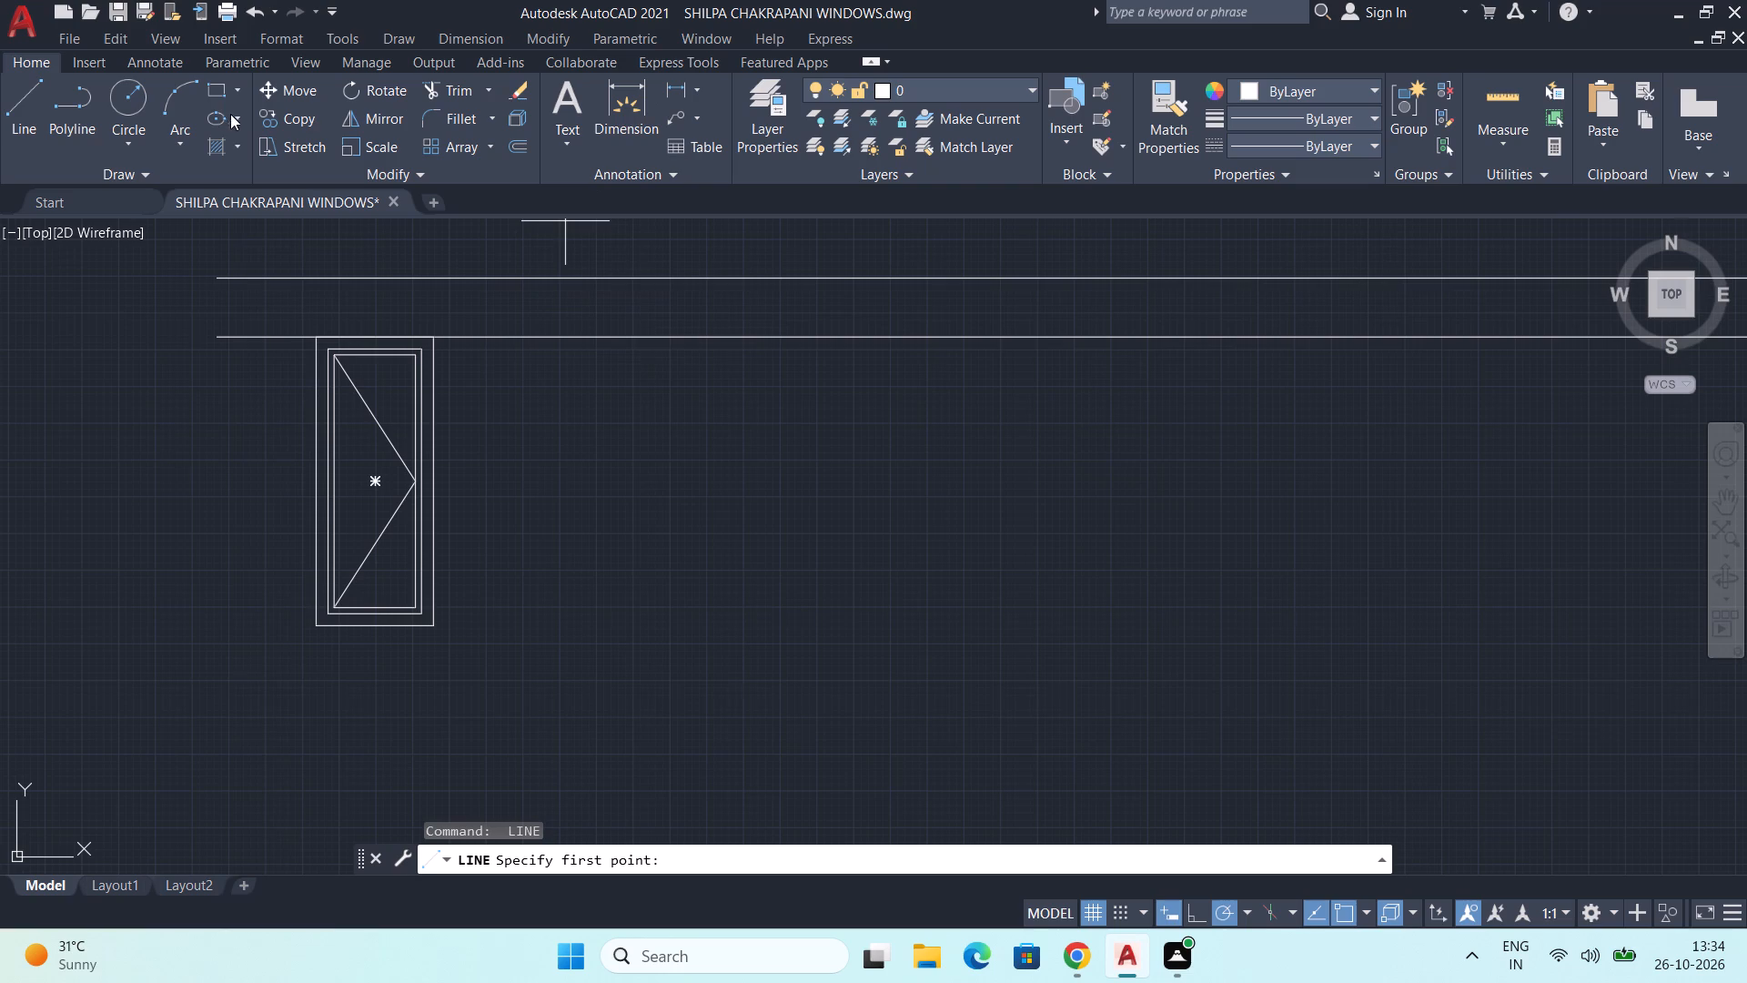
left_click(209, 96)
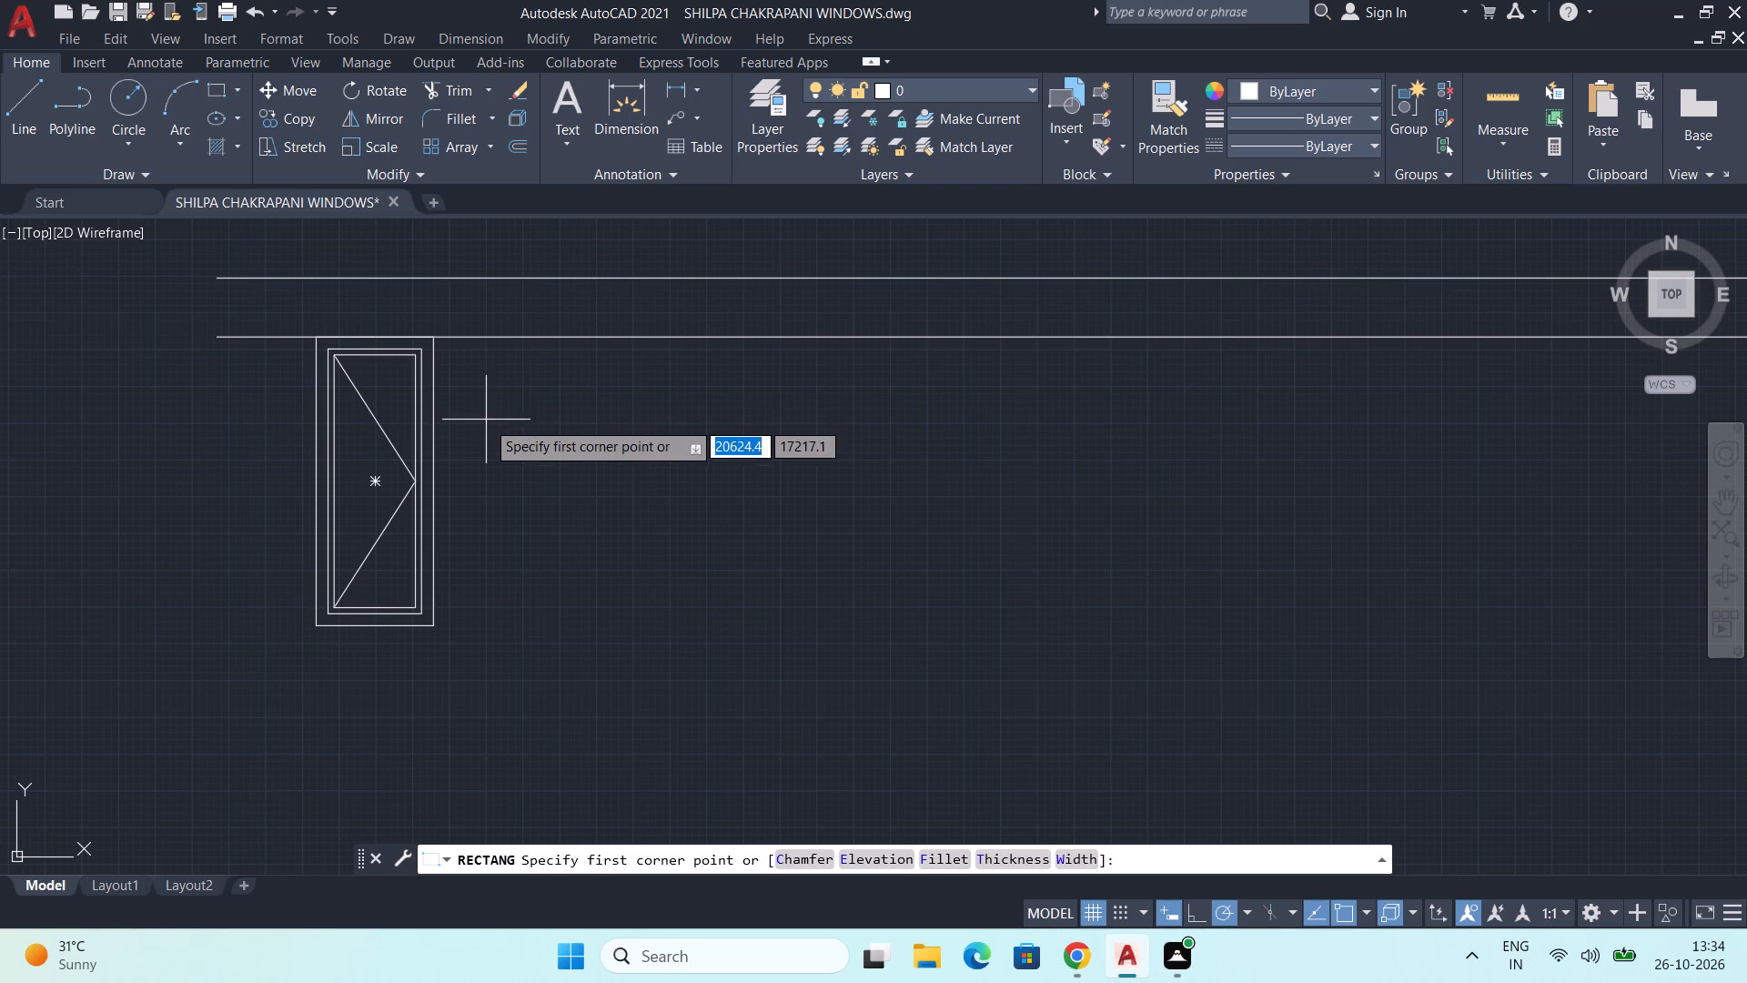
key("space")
Add a linear dimension of the 997 window's overall width, placed just above its top edge.
left_click(675, 88)
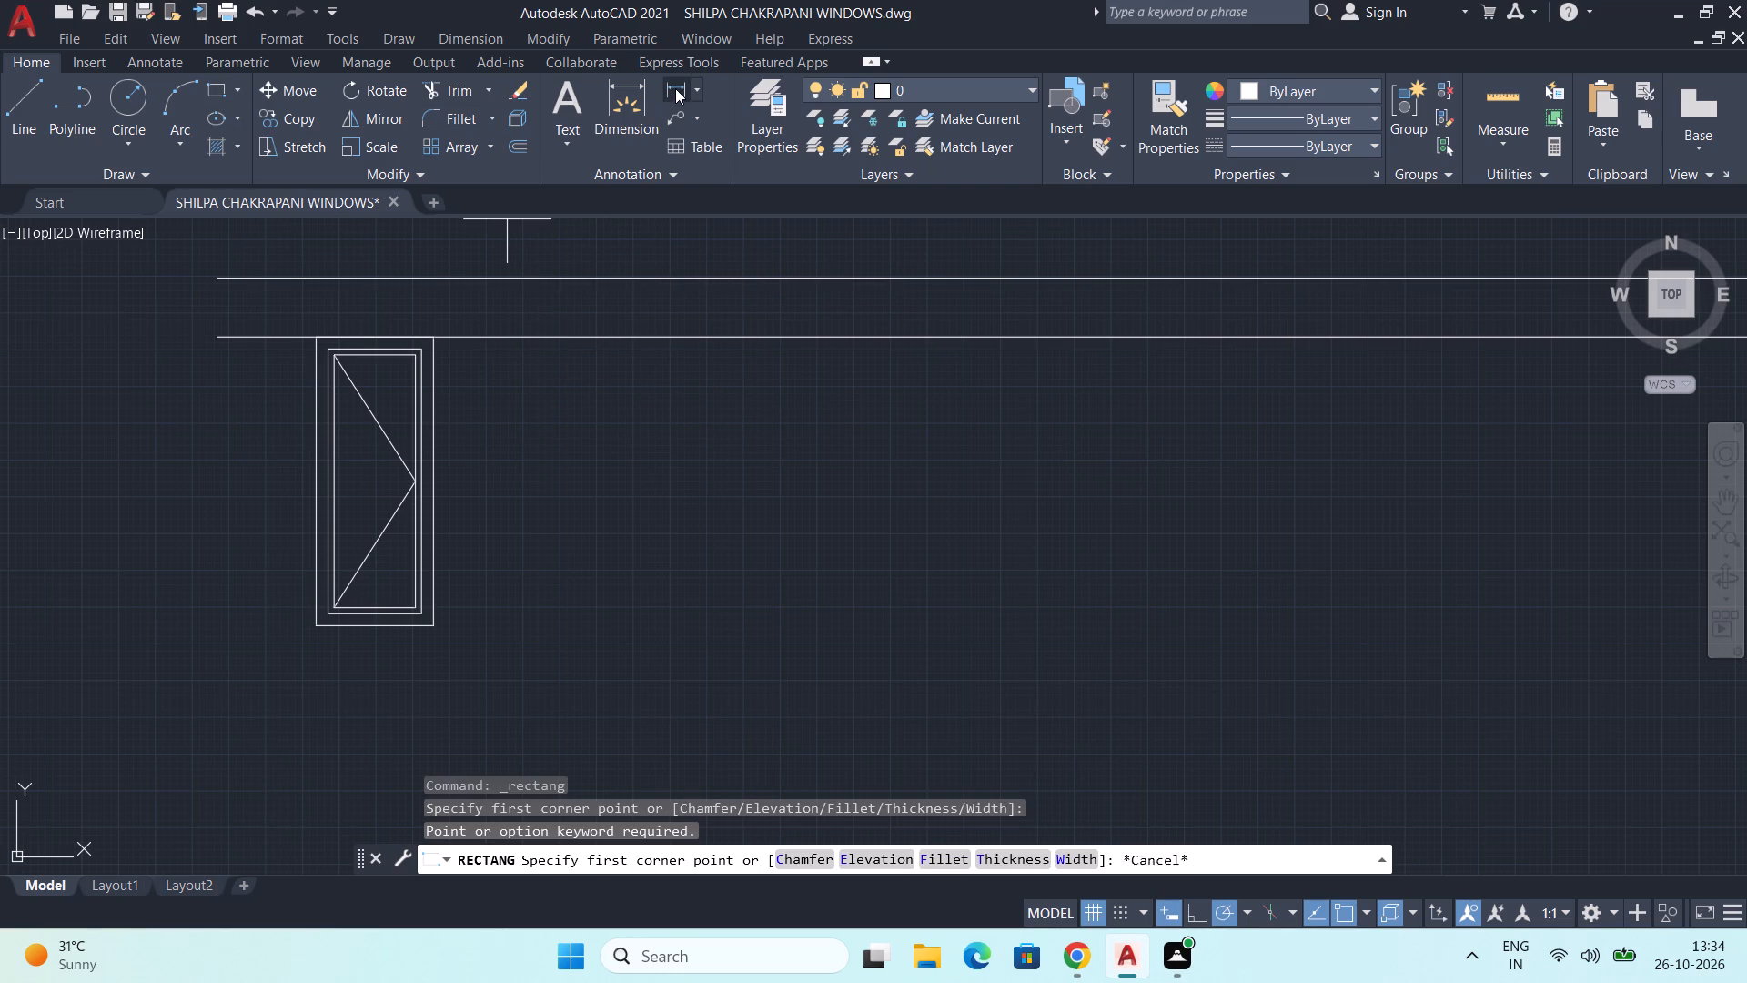
scroll(281, 350, "up", 2)
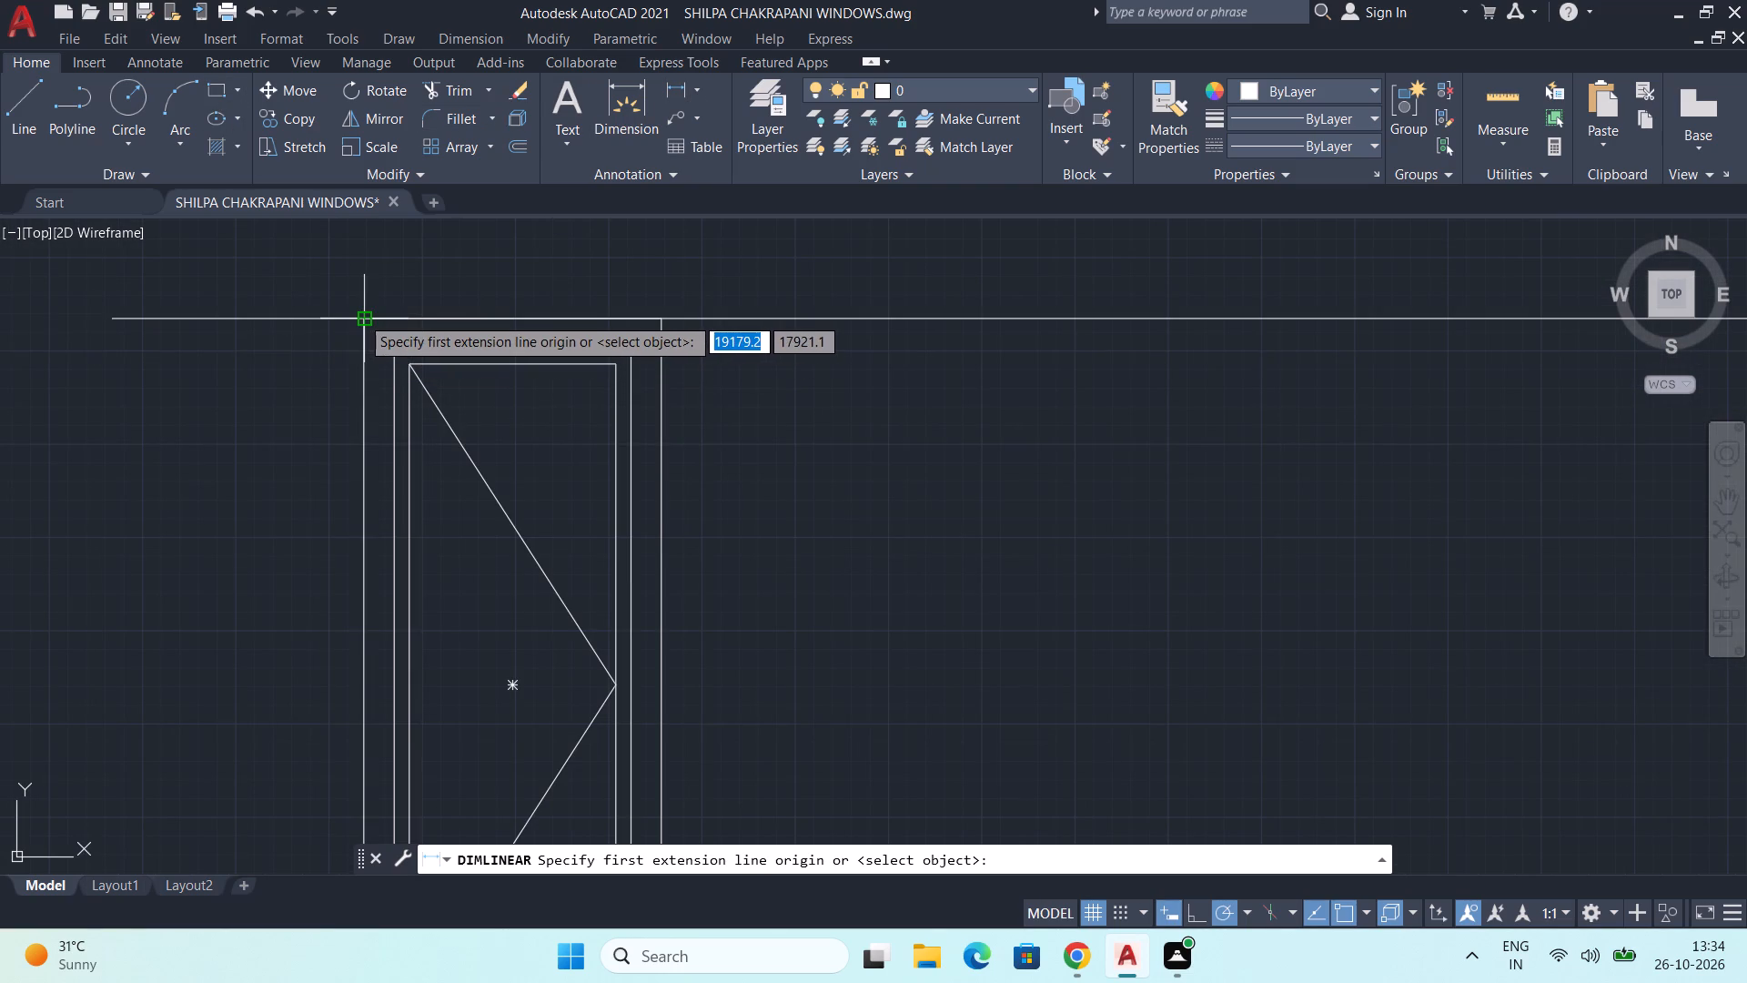
left_click(361, 316)
middle_click_drag(621, 332, 557, 375)
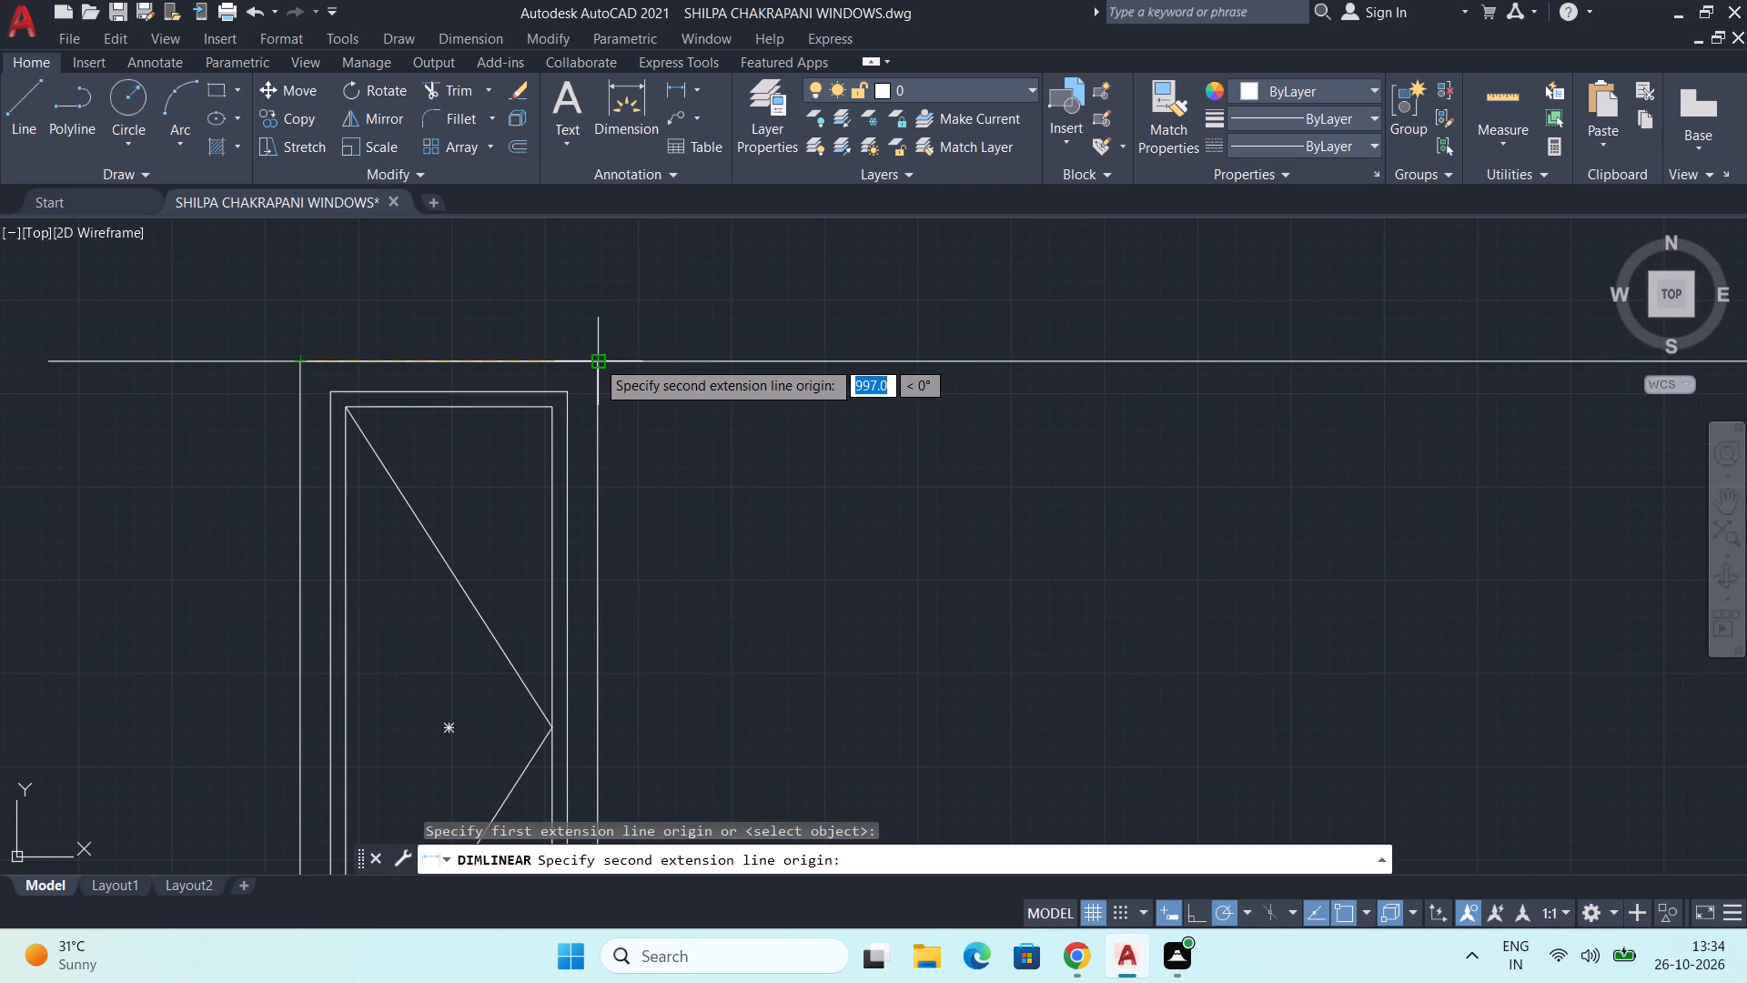
left_click(596, 360)
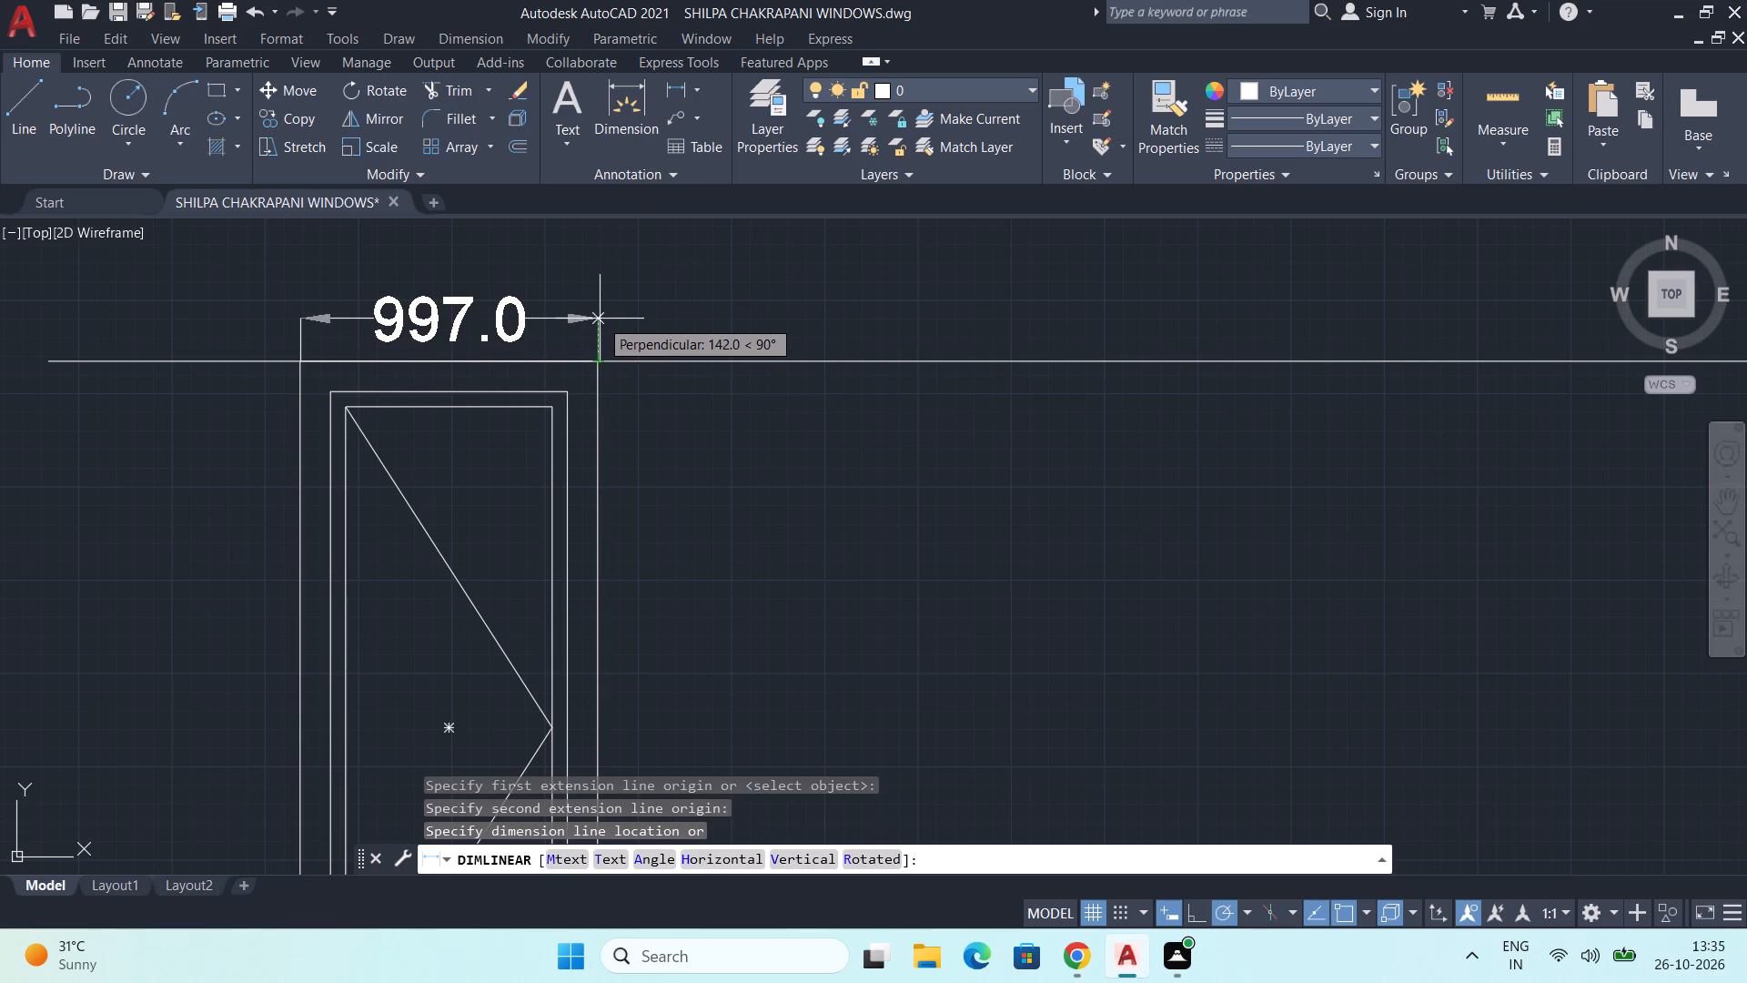
left_click(600, 319)
Add a linear dimension of the same window's overall height, placed just outside its right edge.
scroll(696, 440, "down", 1)
middle_click_drag(714, 517, 613, 380)
key("space")
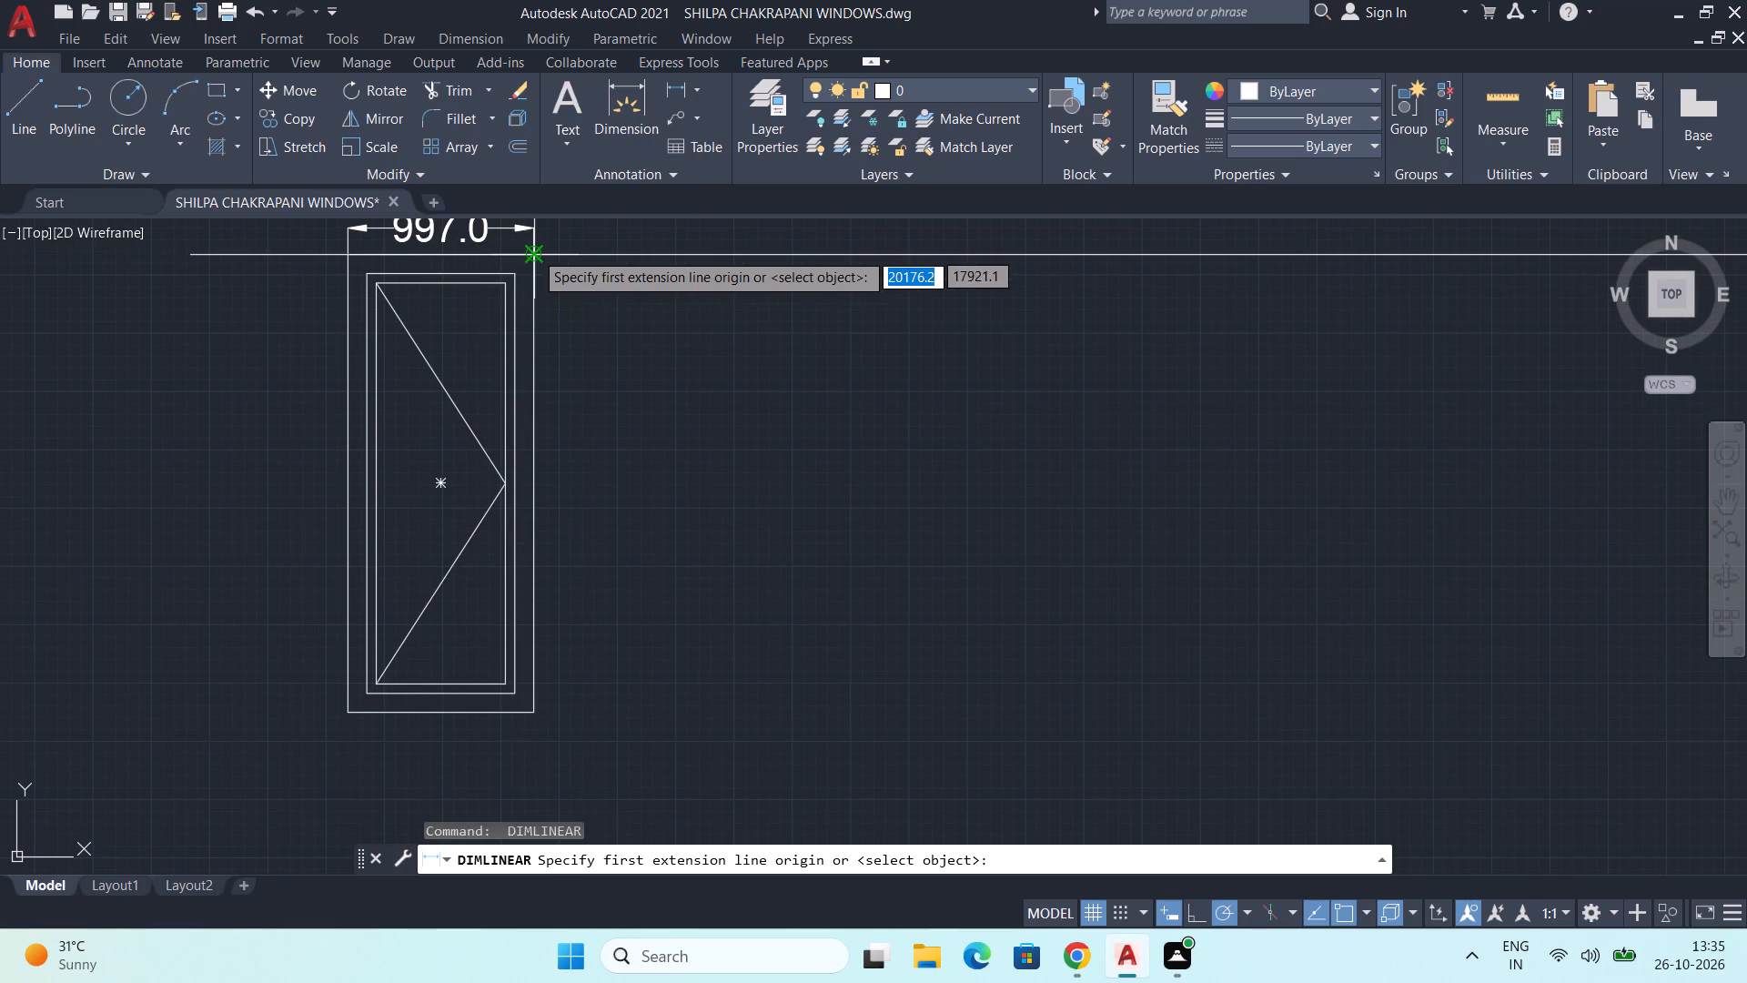
left_click(535, 253)
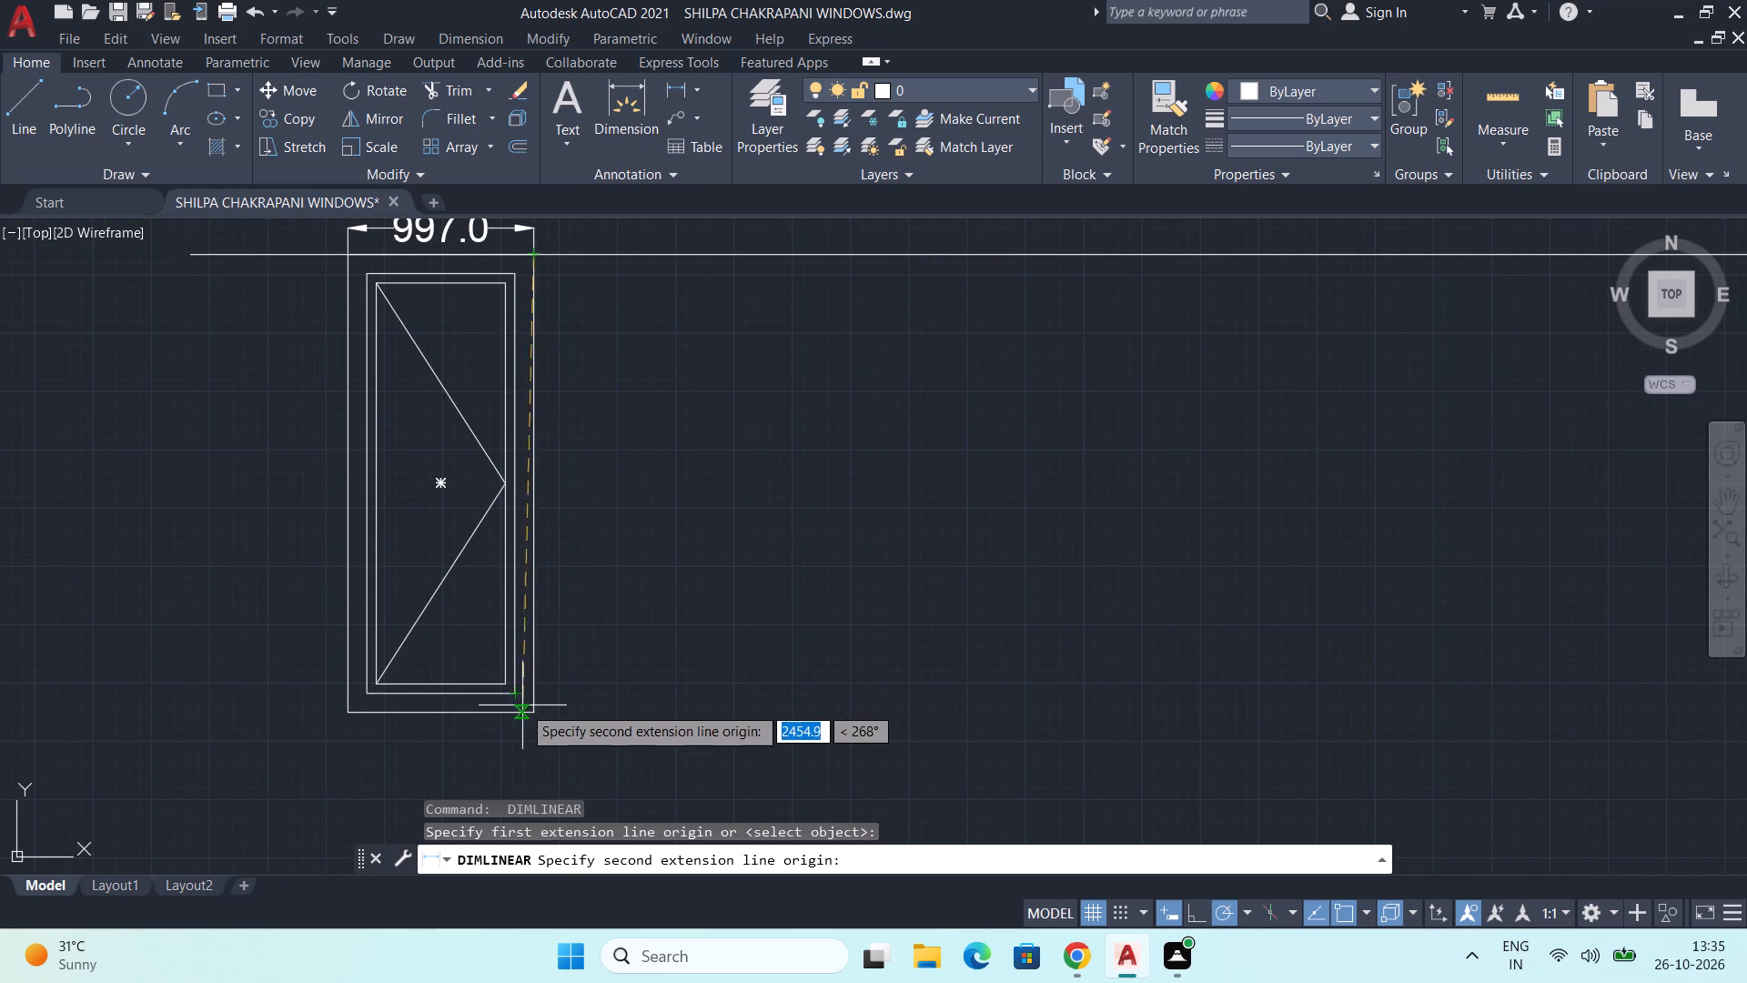
left_click(531, 711)
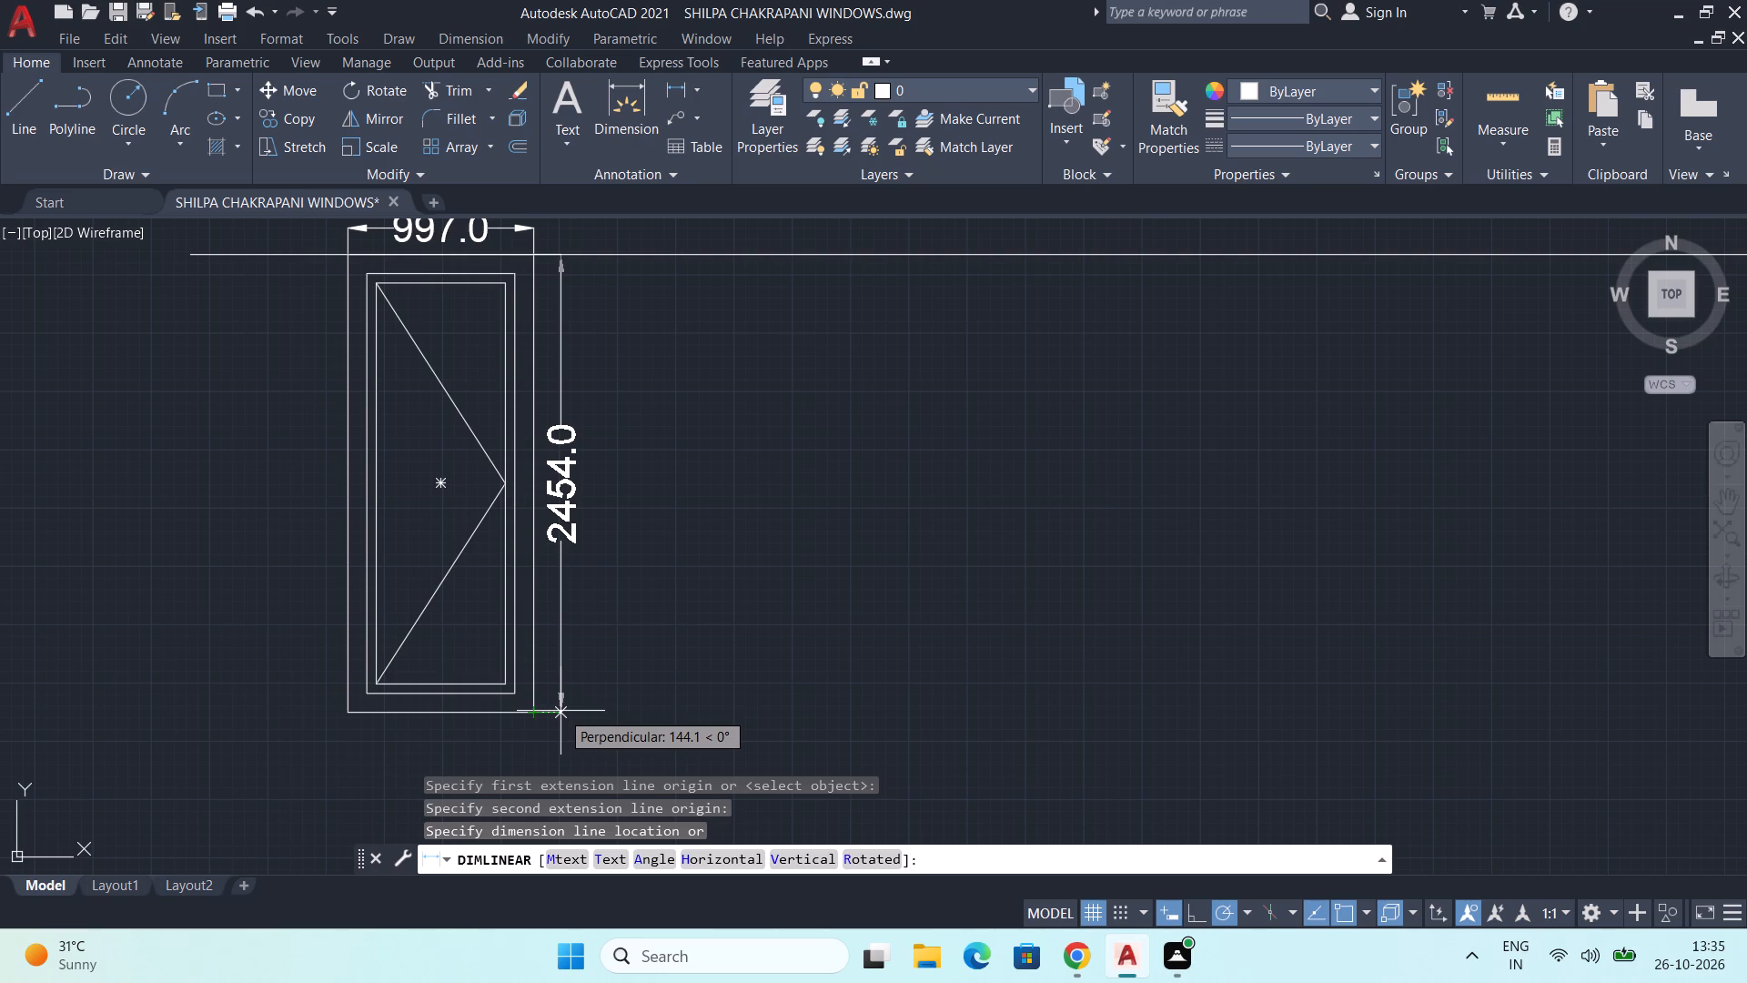
left_click(562, 710)
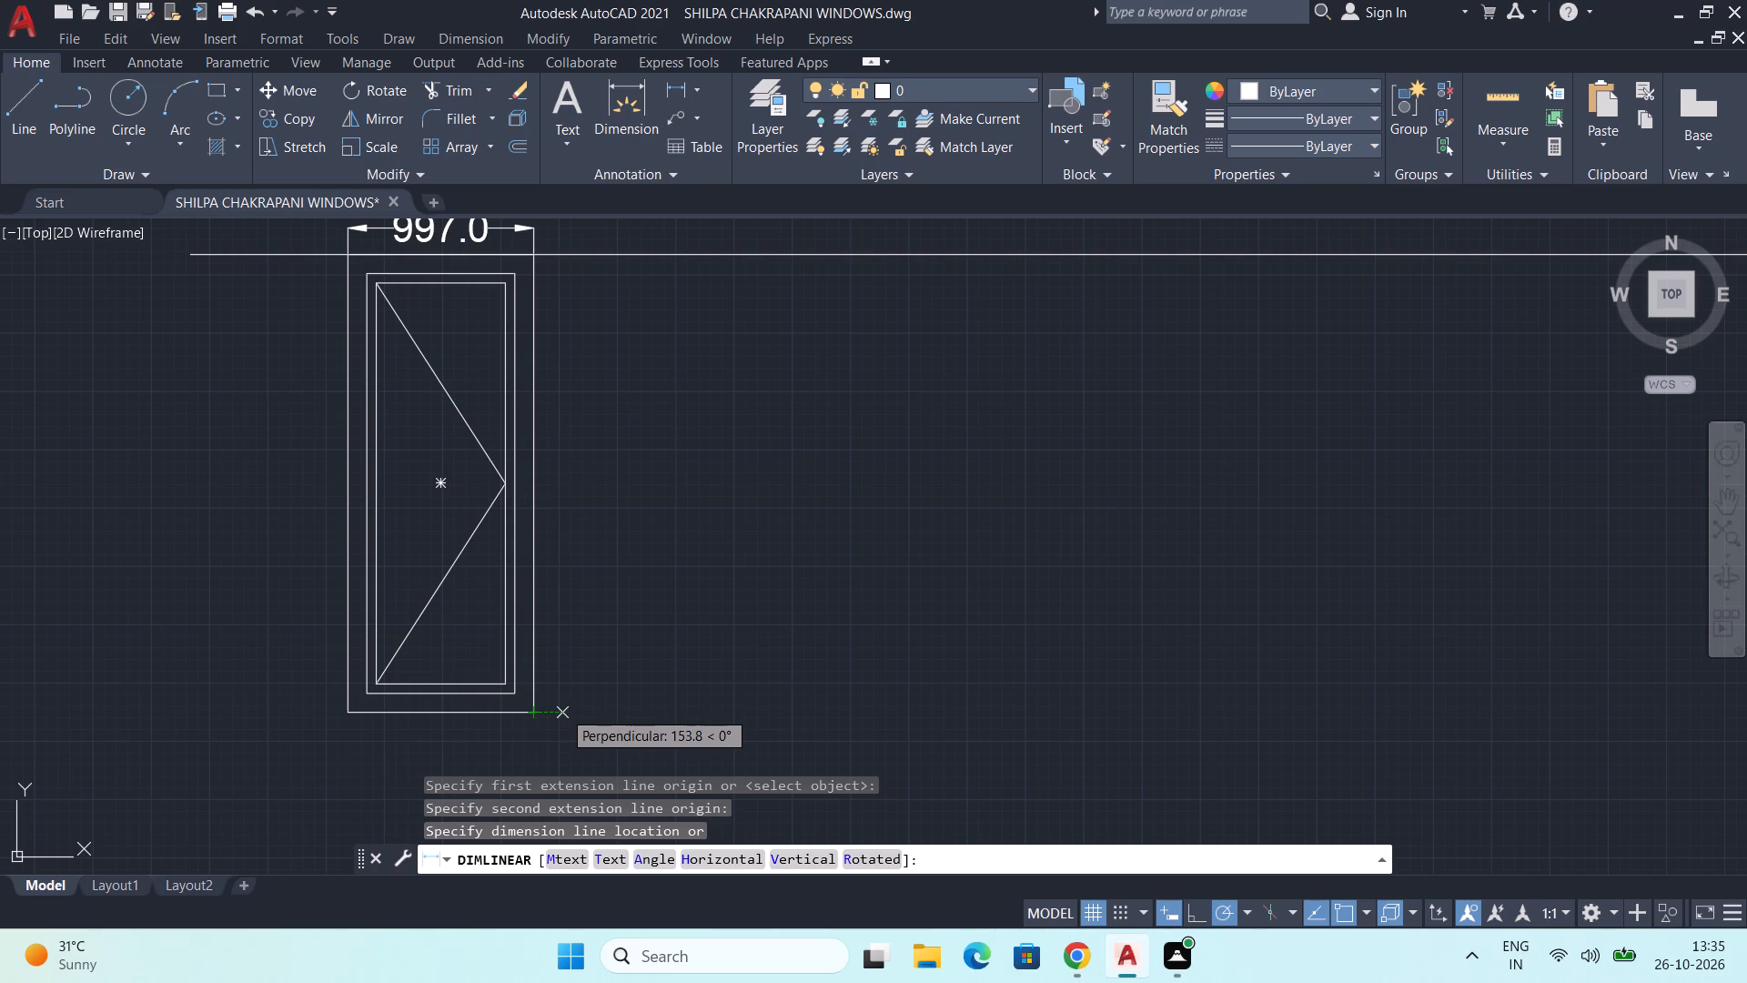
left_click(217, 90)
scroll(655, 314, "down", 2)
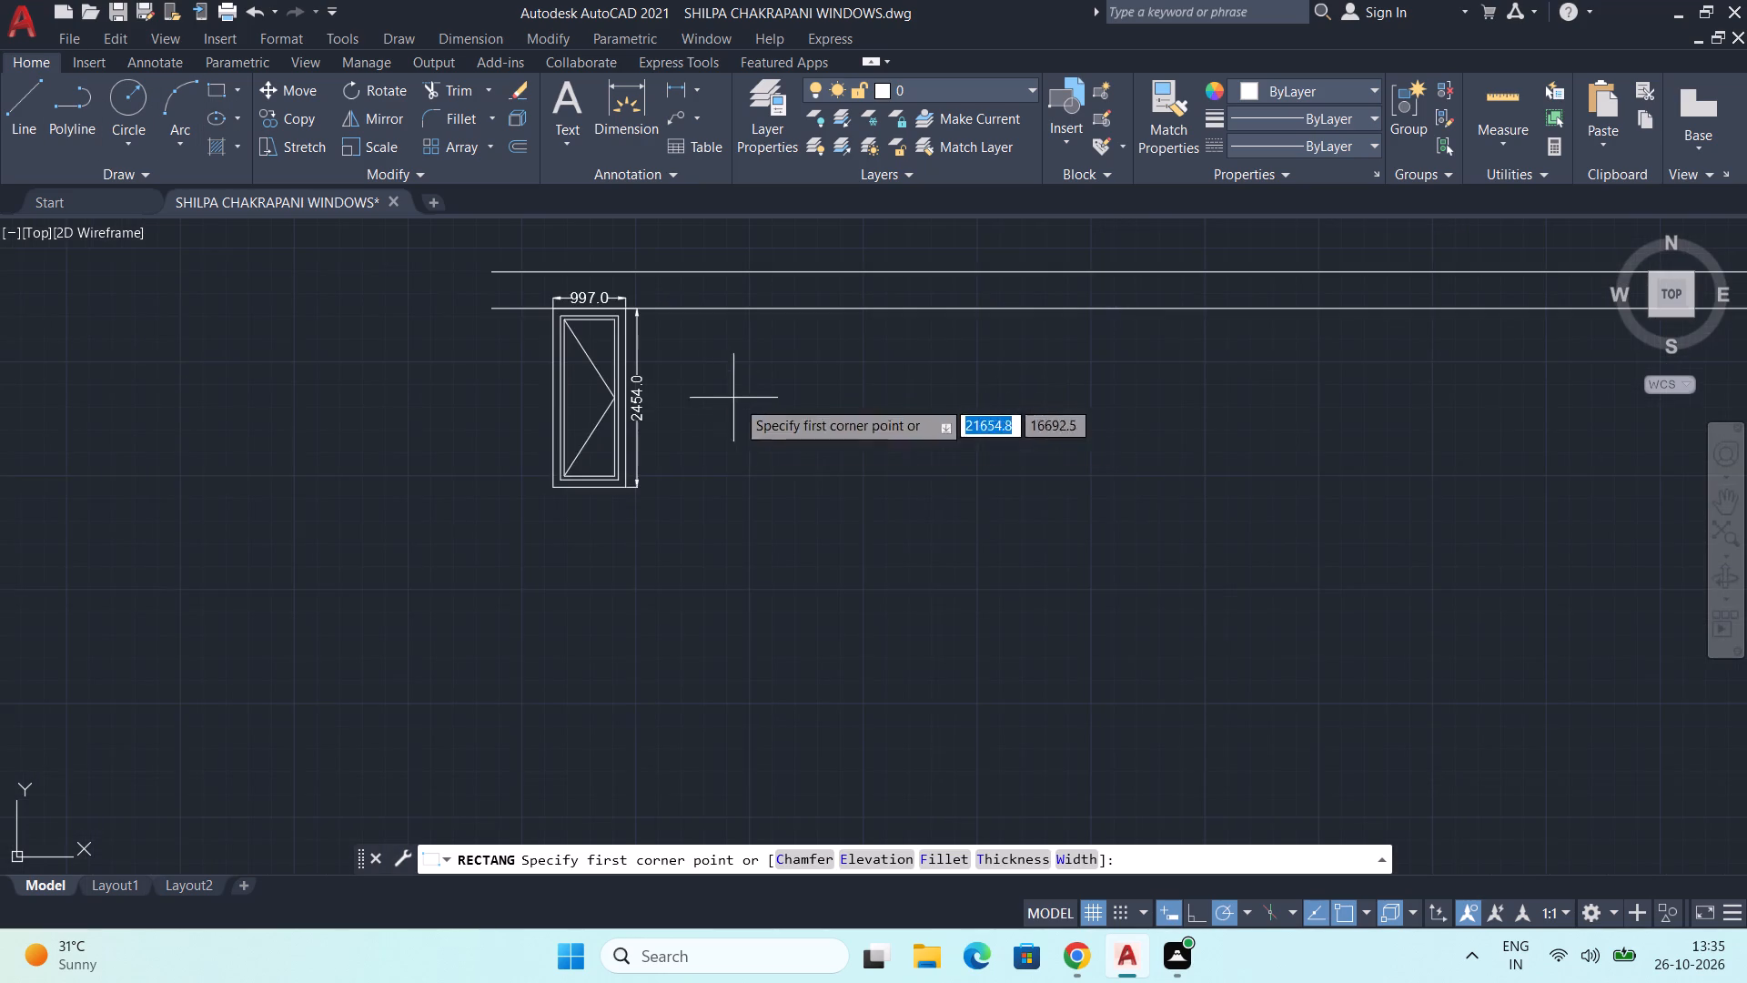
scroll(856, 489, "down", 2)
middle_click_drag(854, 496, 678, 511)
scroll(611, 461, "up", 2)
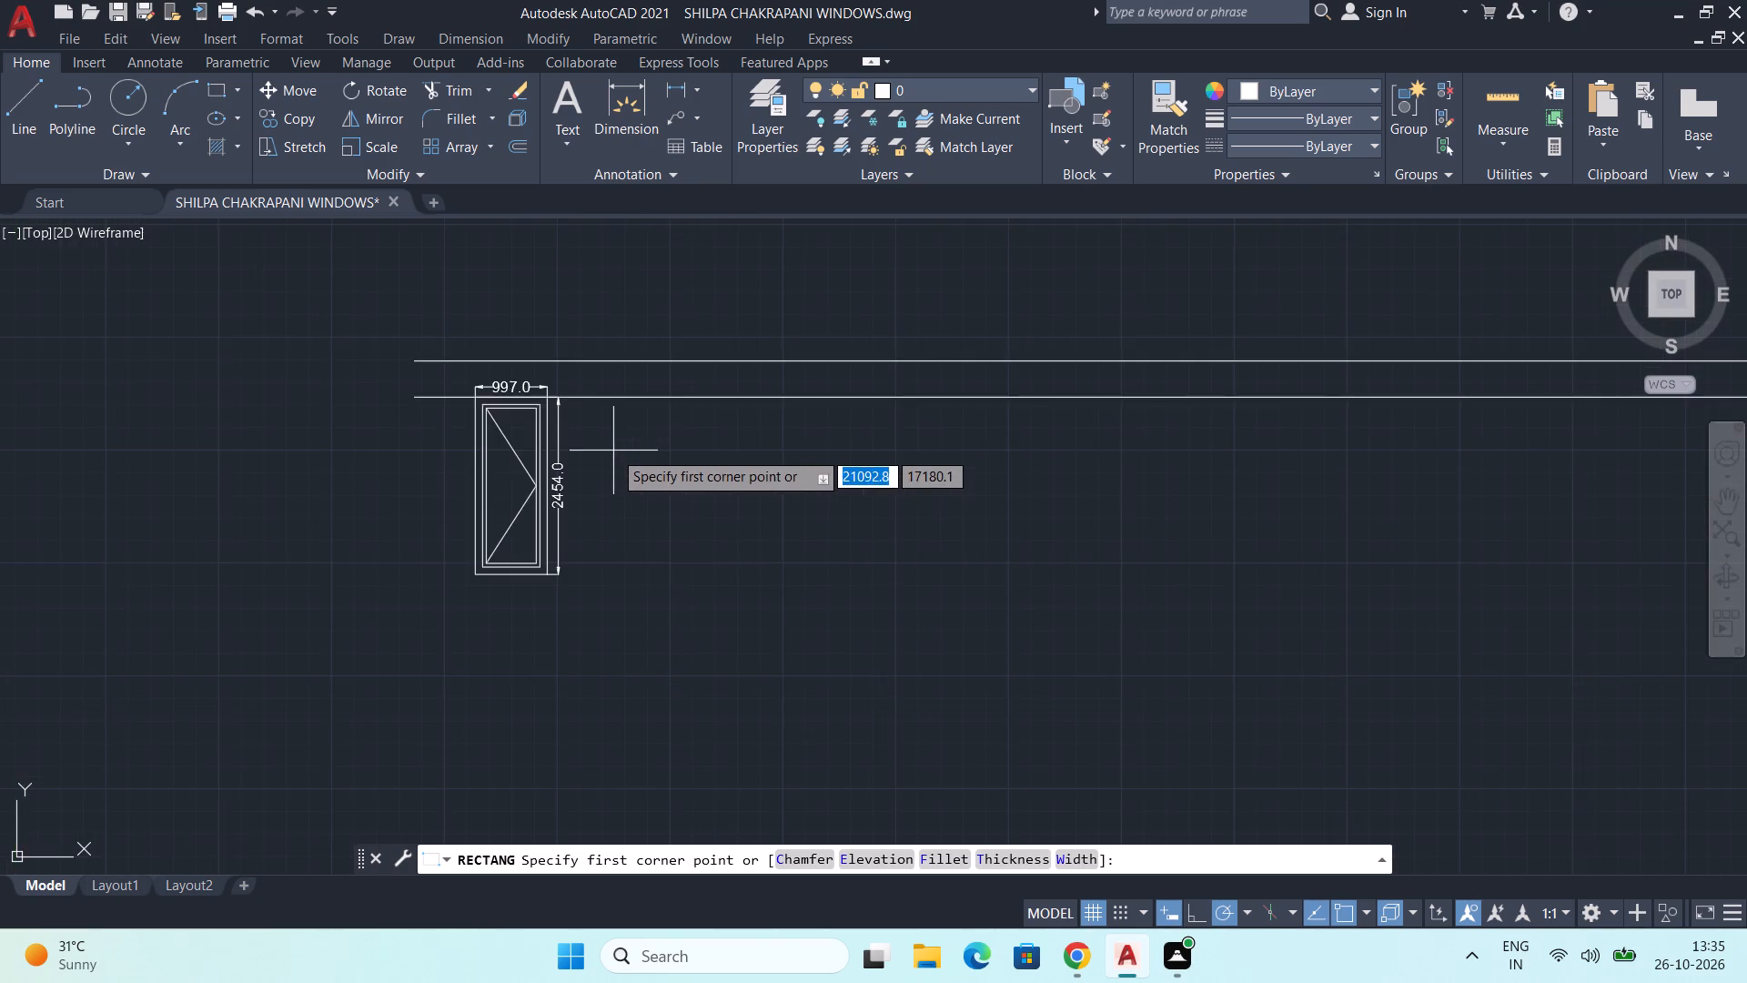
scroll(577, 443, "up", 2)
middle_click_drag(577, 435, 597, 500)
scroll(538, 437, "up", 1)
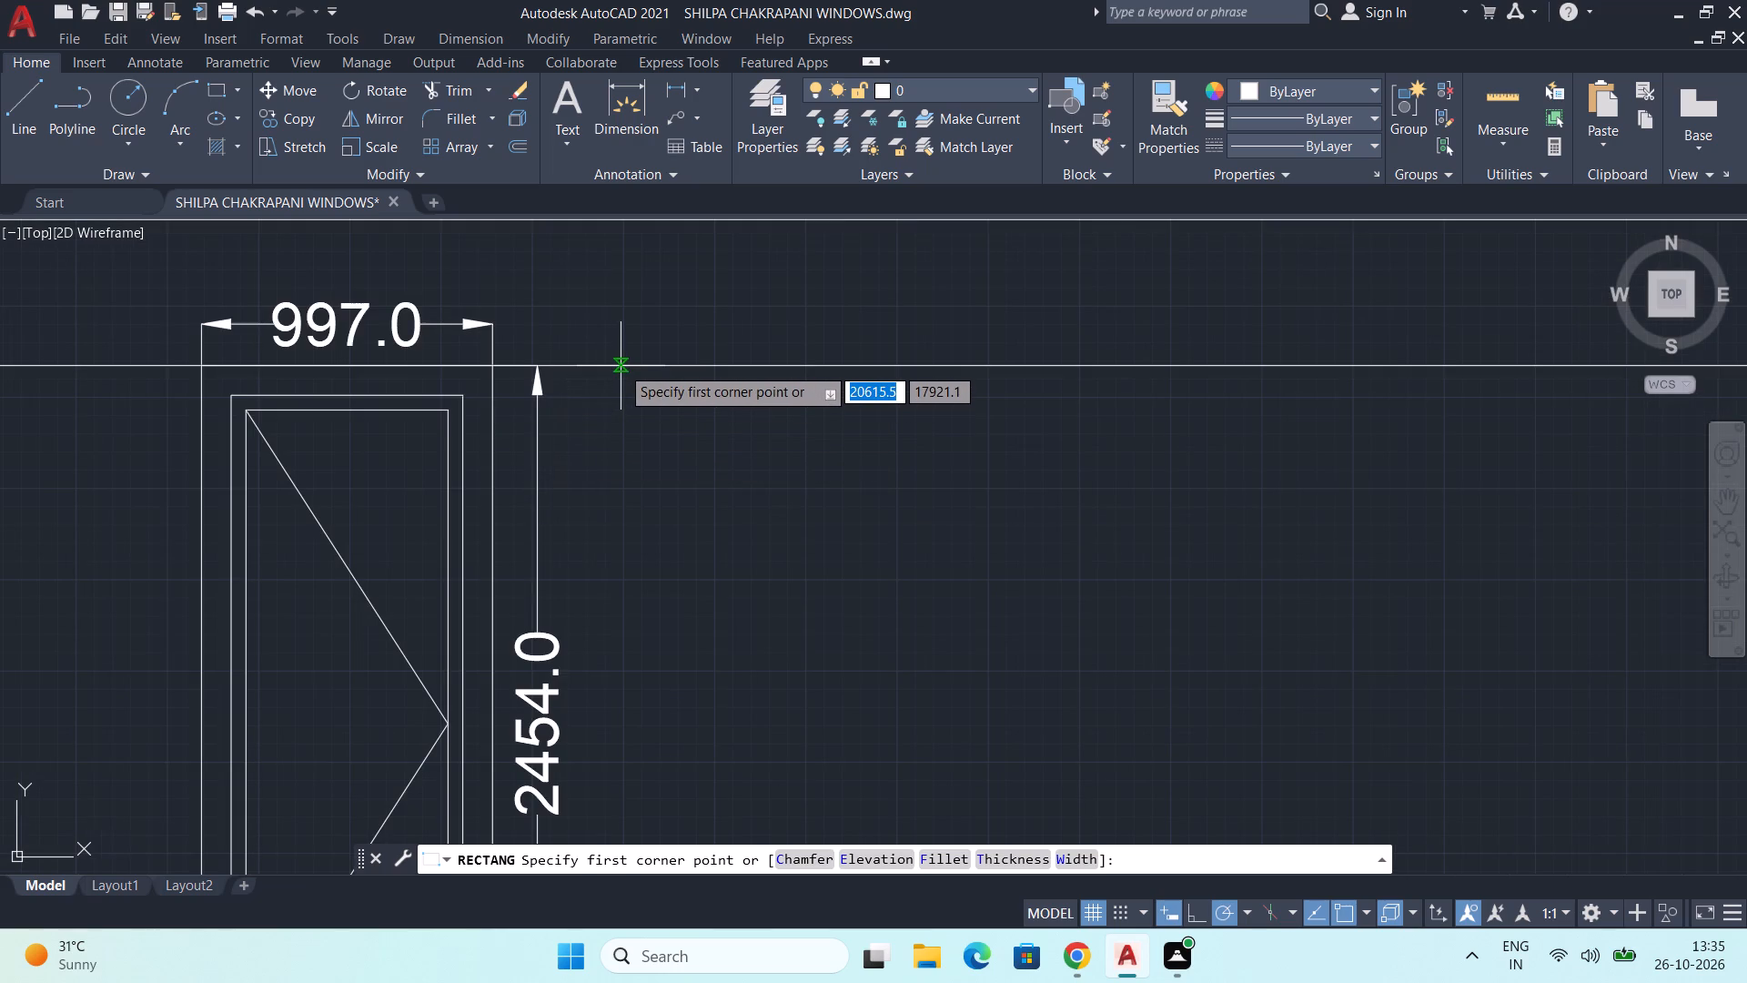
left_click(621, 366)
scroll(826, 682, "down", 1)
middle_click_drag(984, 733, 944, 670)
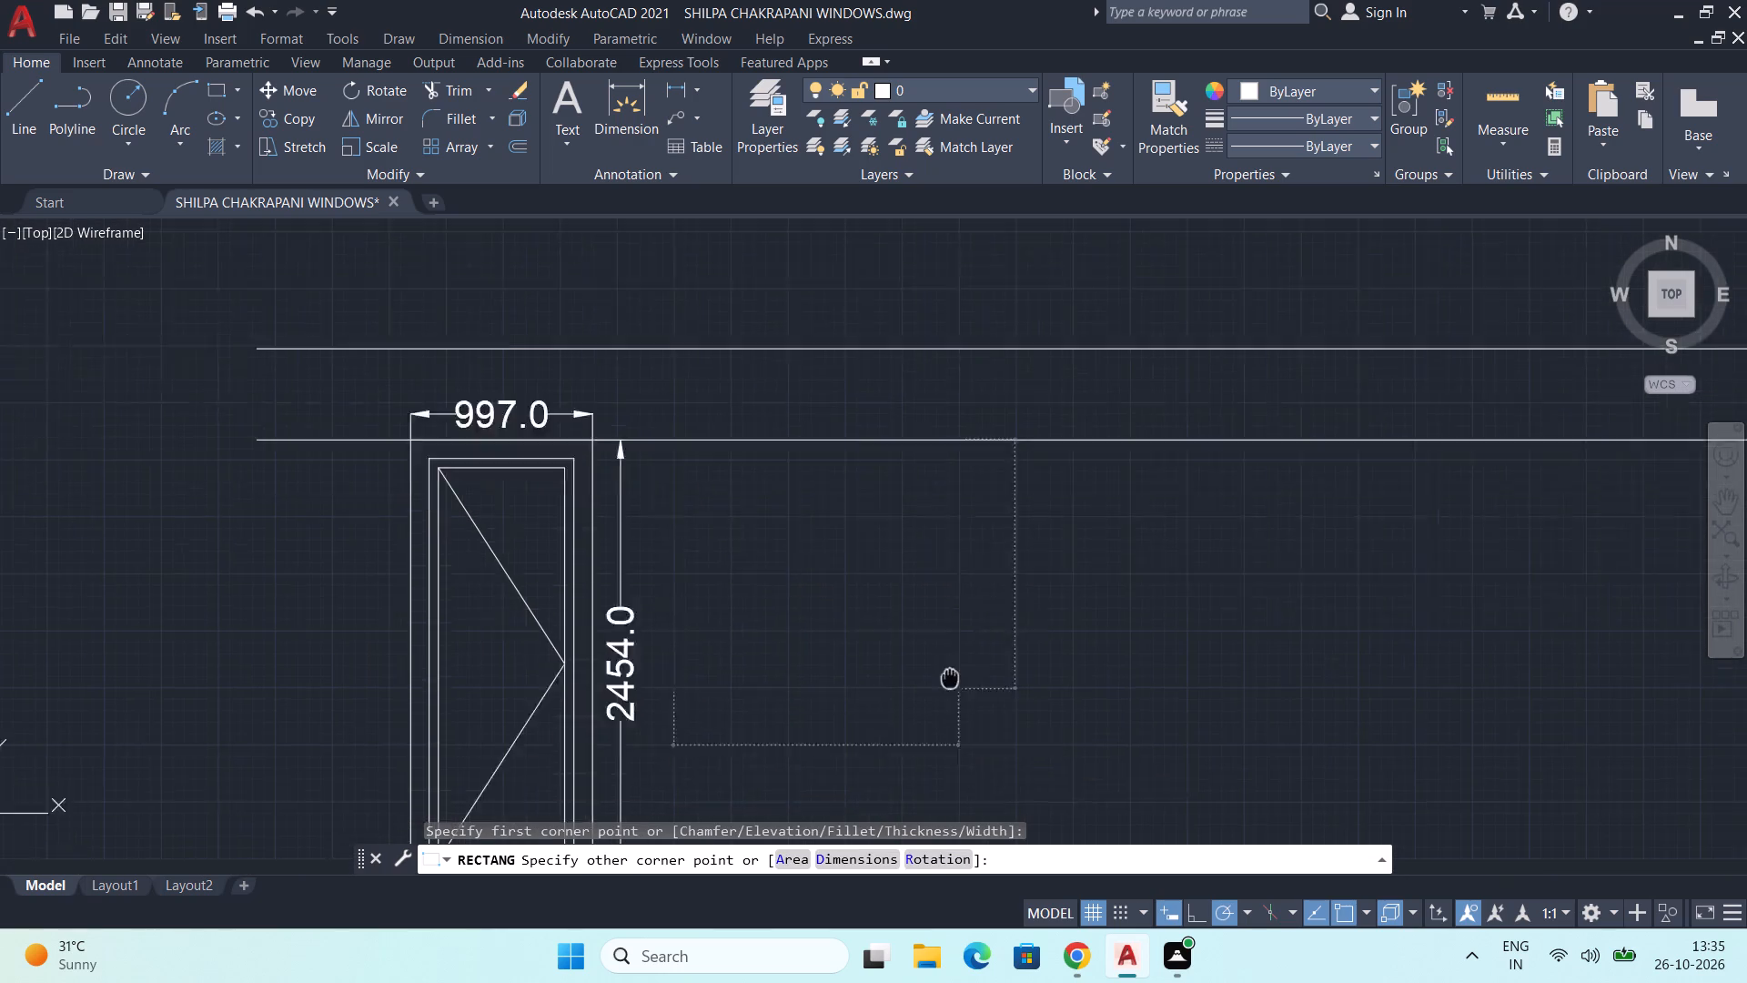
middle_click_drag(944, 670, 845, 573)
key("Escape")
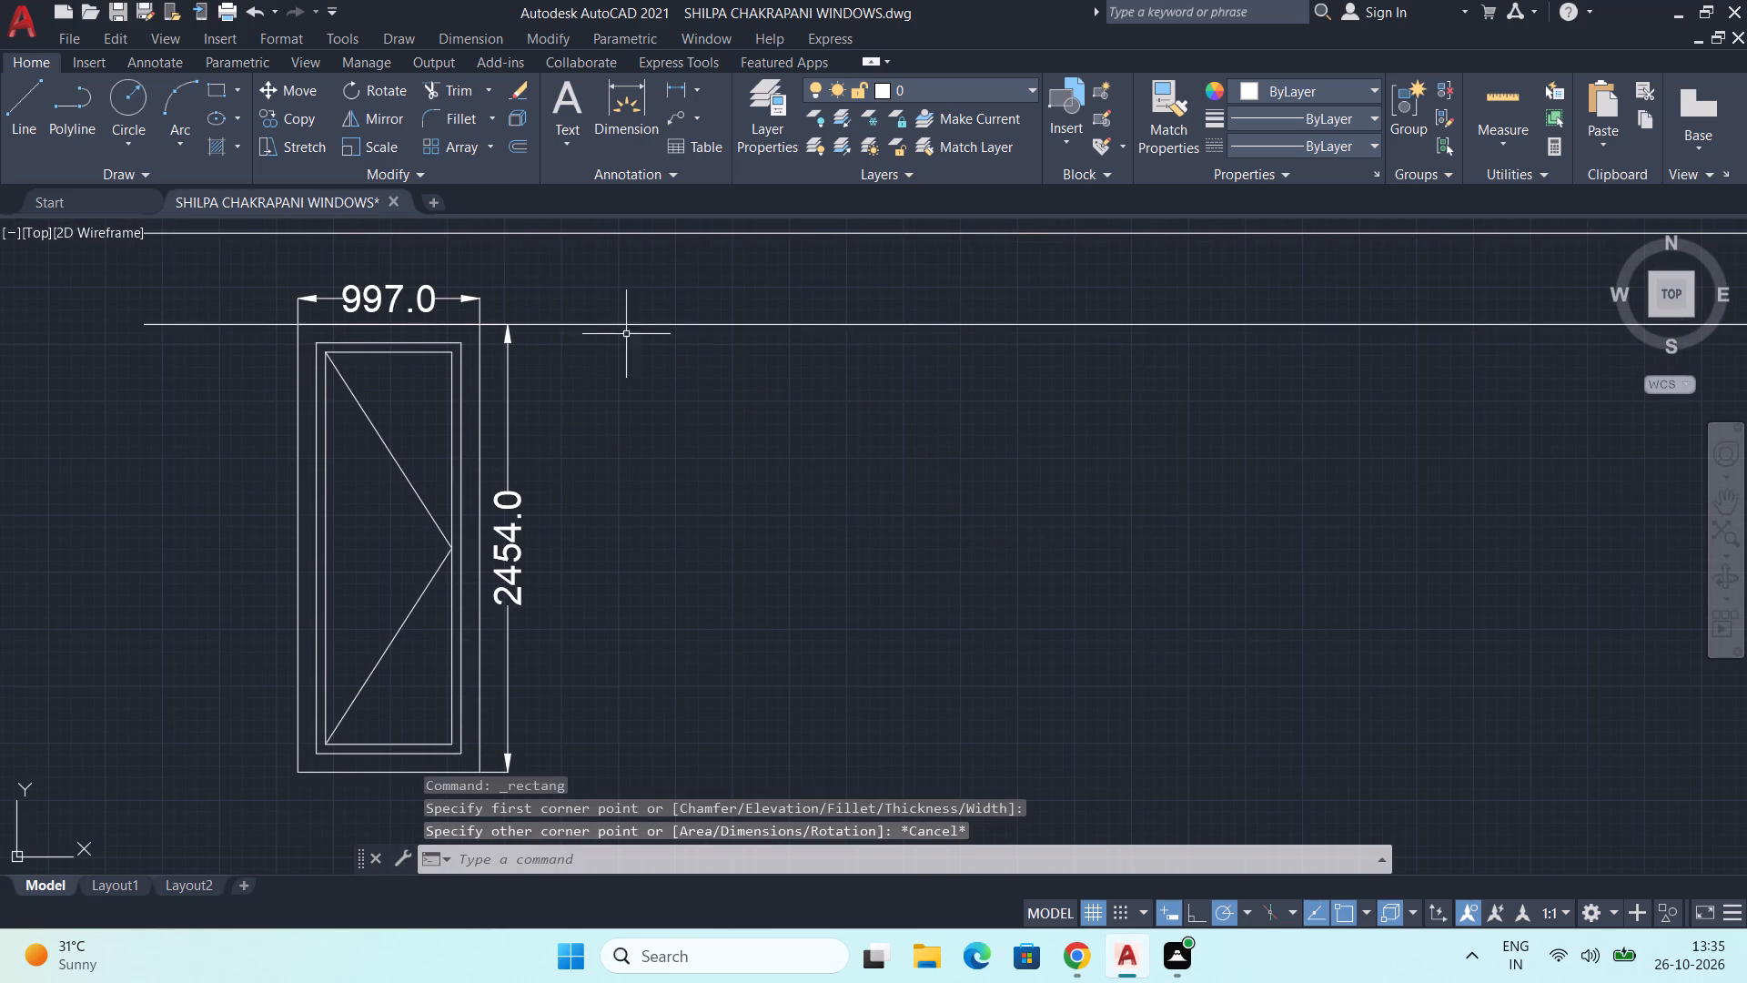
Draw a 2797 by 1948 rectangle hanging from the lower long line, to the right of the dimensioned 997 by 2454 window.
key("space")
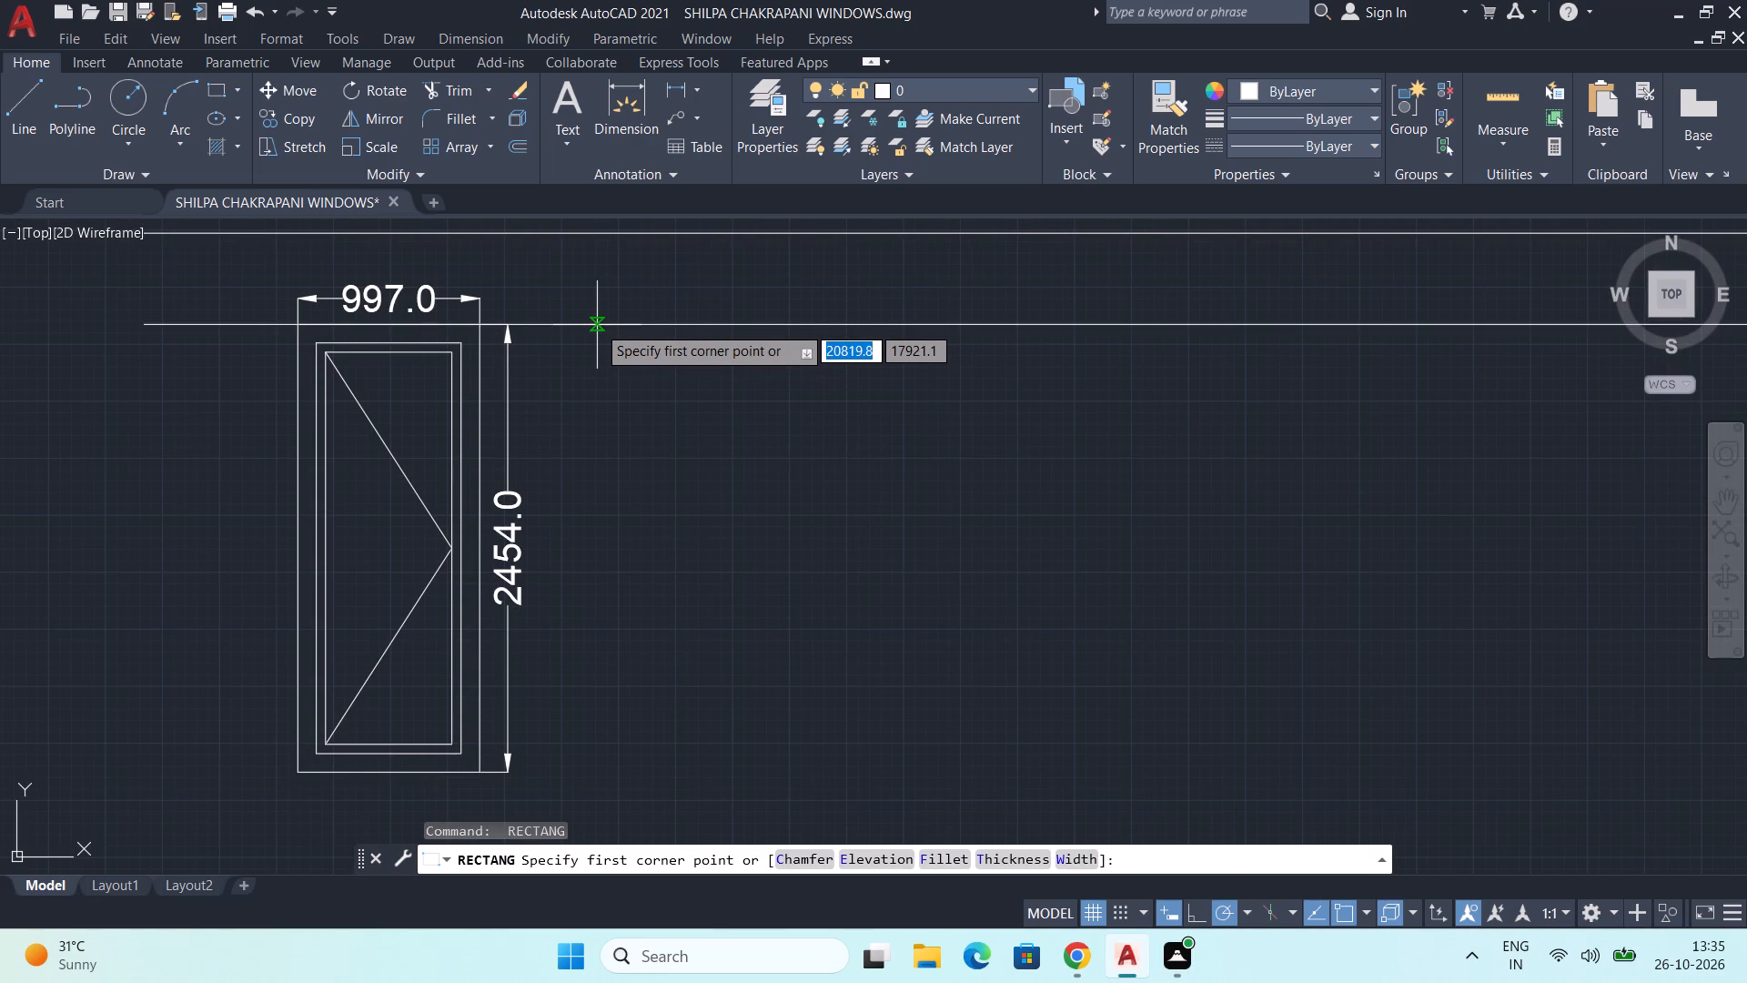
left_click(601, 325)
middle_click_drag(908, 573, 848, 523)
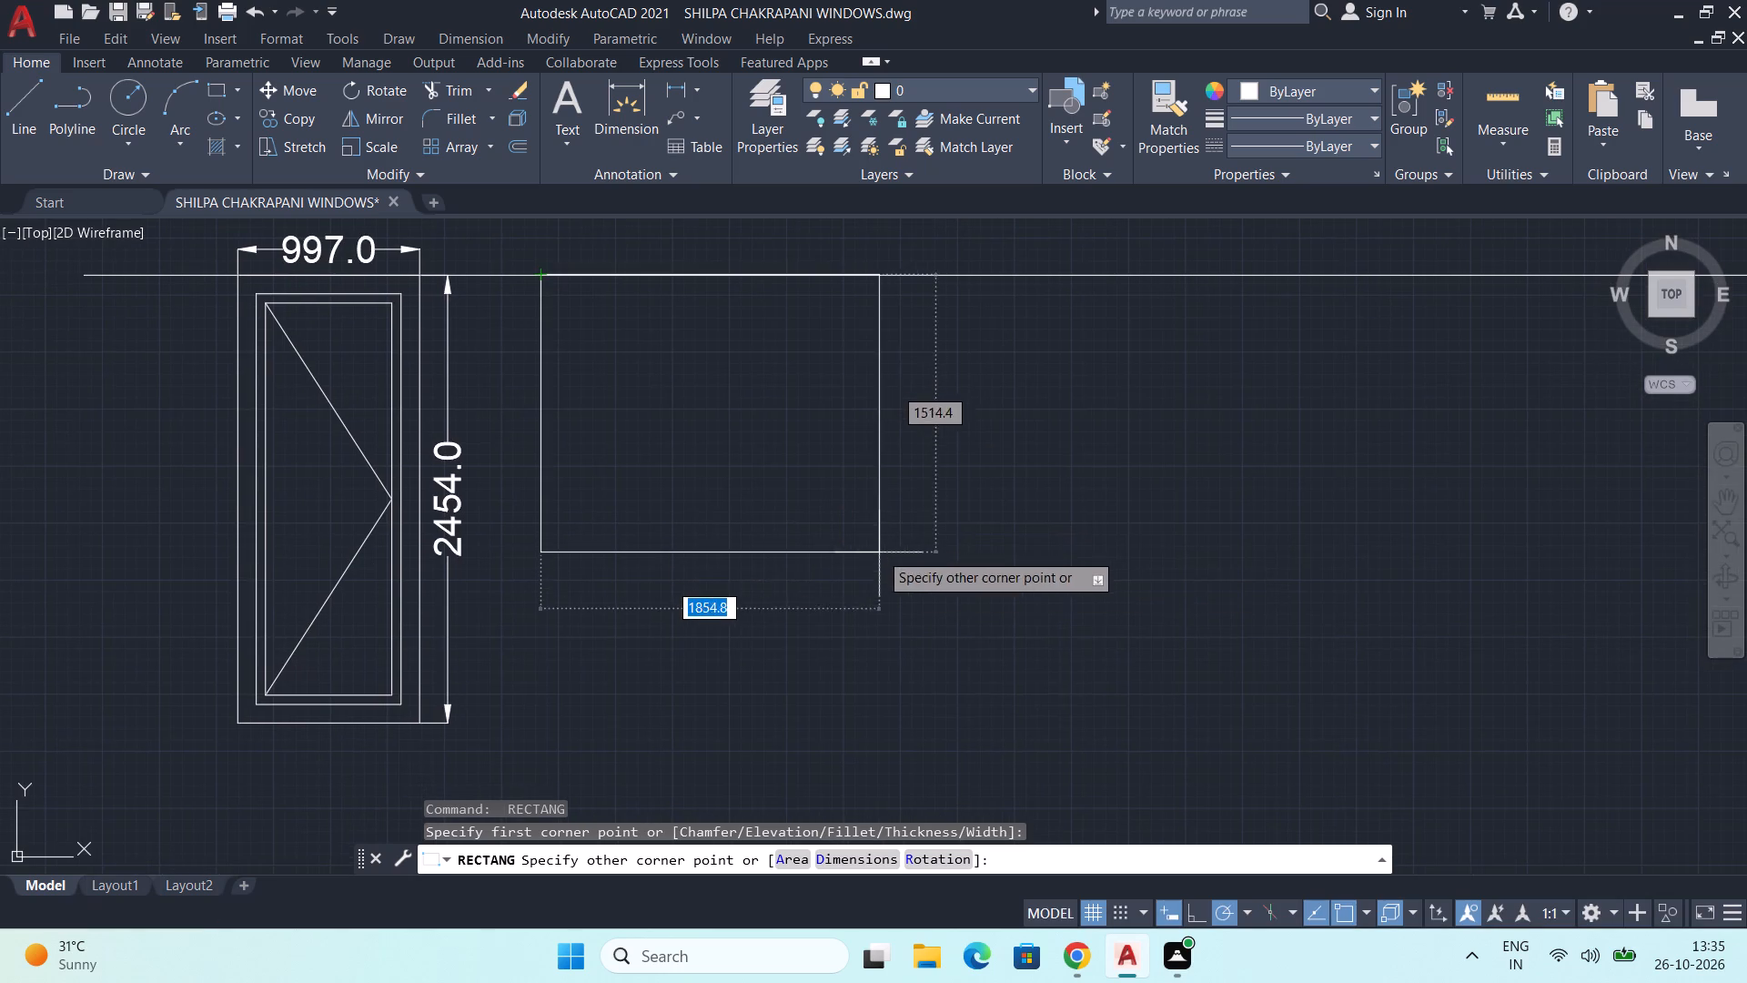
scroll(884, 553, "up", 2)
middle_click_drag(884, 553, 1197, 982)
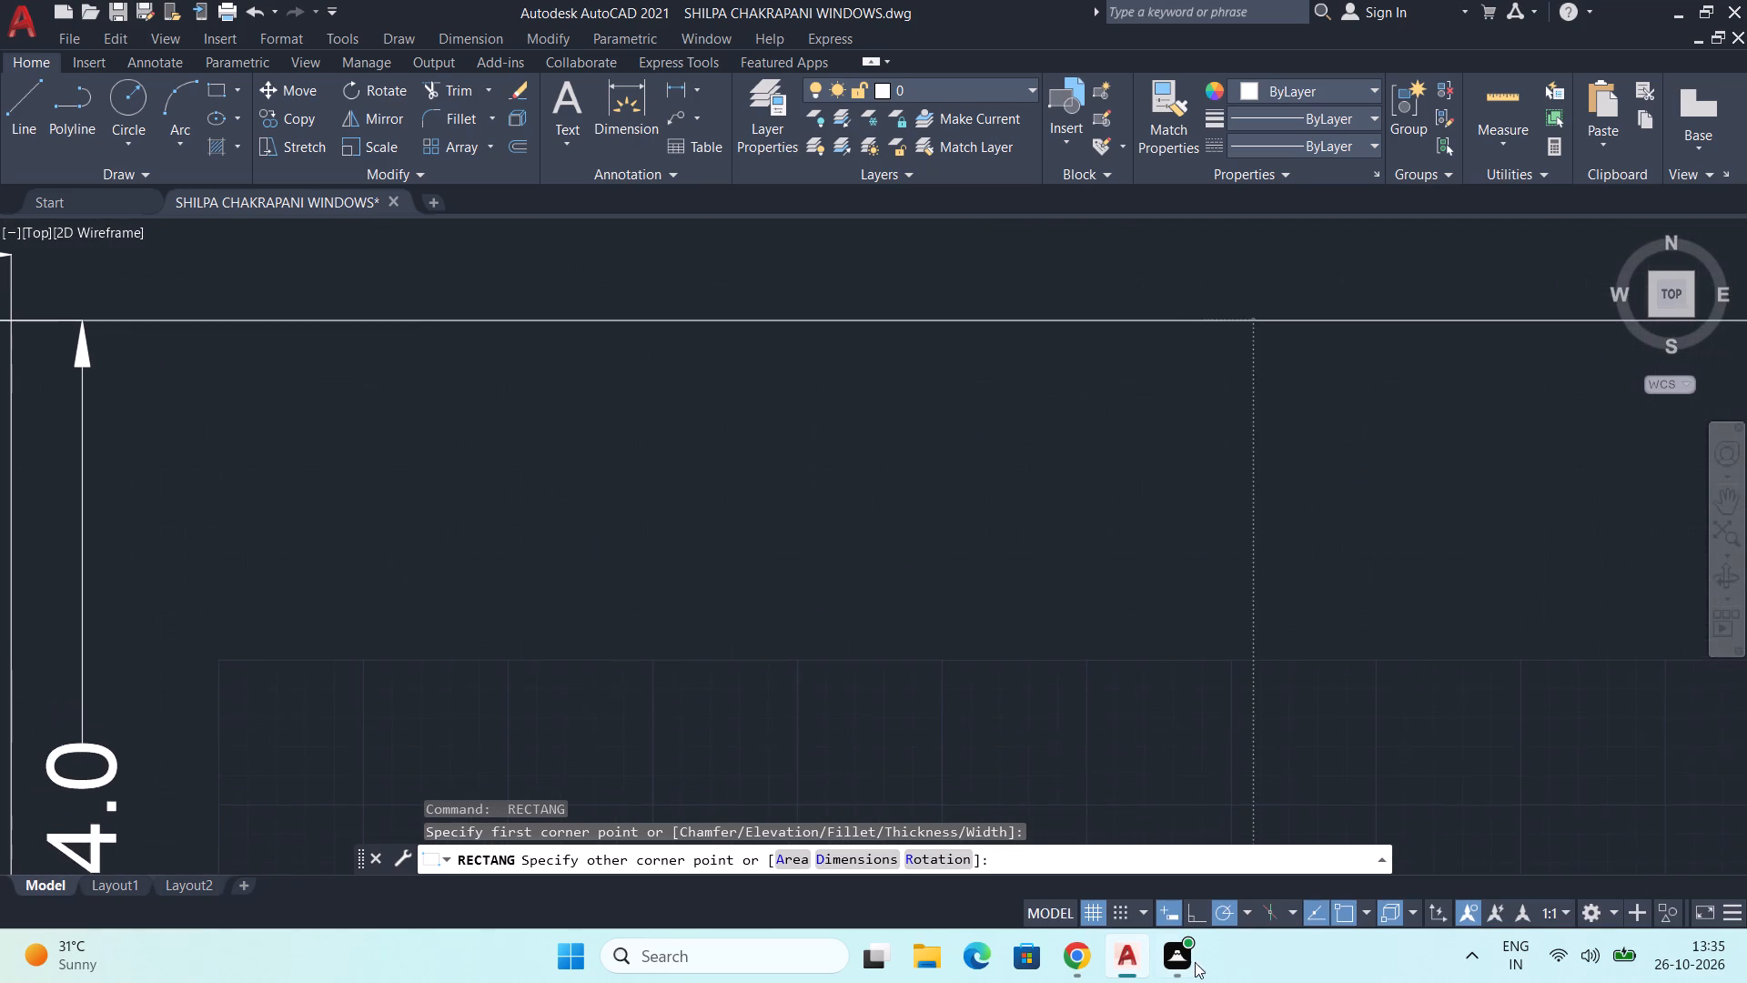
scroll(1189, 385, "up", 2)
middle_click_drag(1189, 380, 1275, 733)
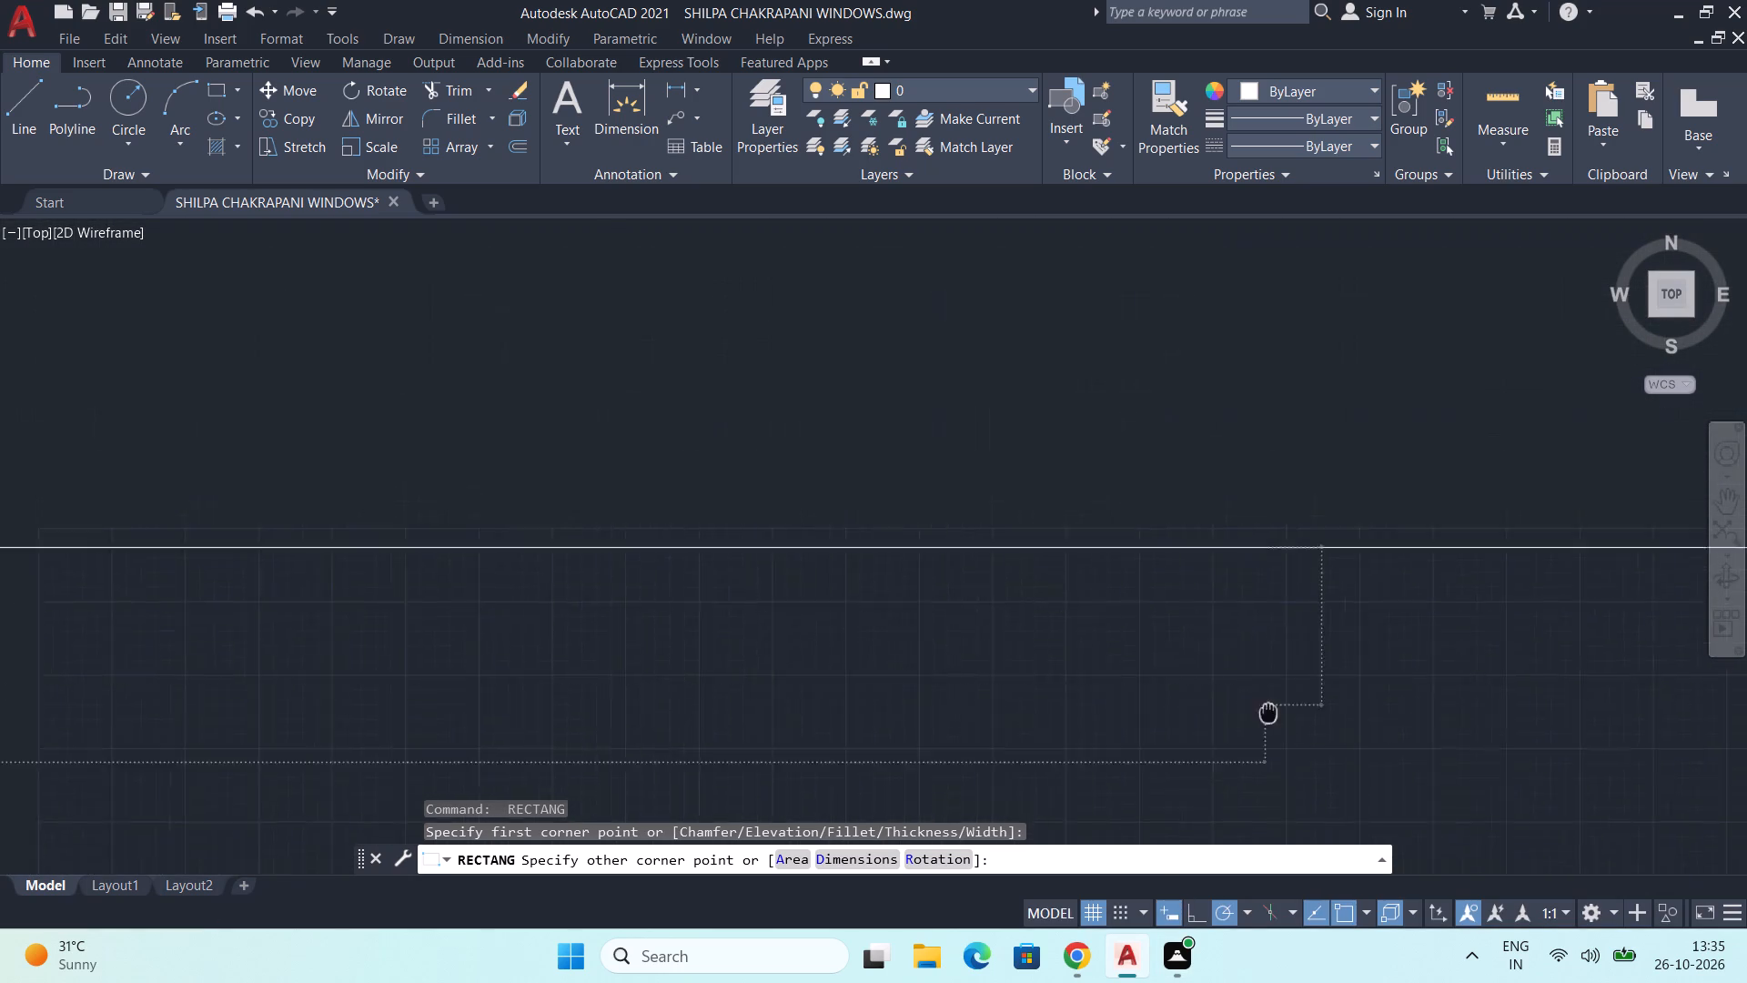
middle_click_drag(1275, 733, 1106, 509)
scroll(1104, 523, "down", 5)
middle_click_drag(1127, 665, 1116, 620)
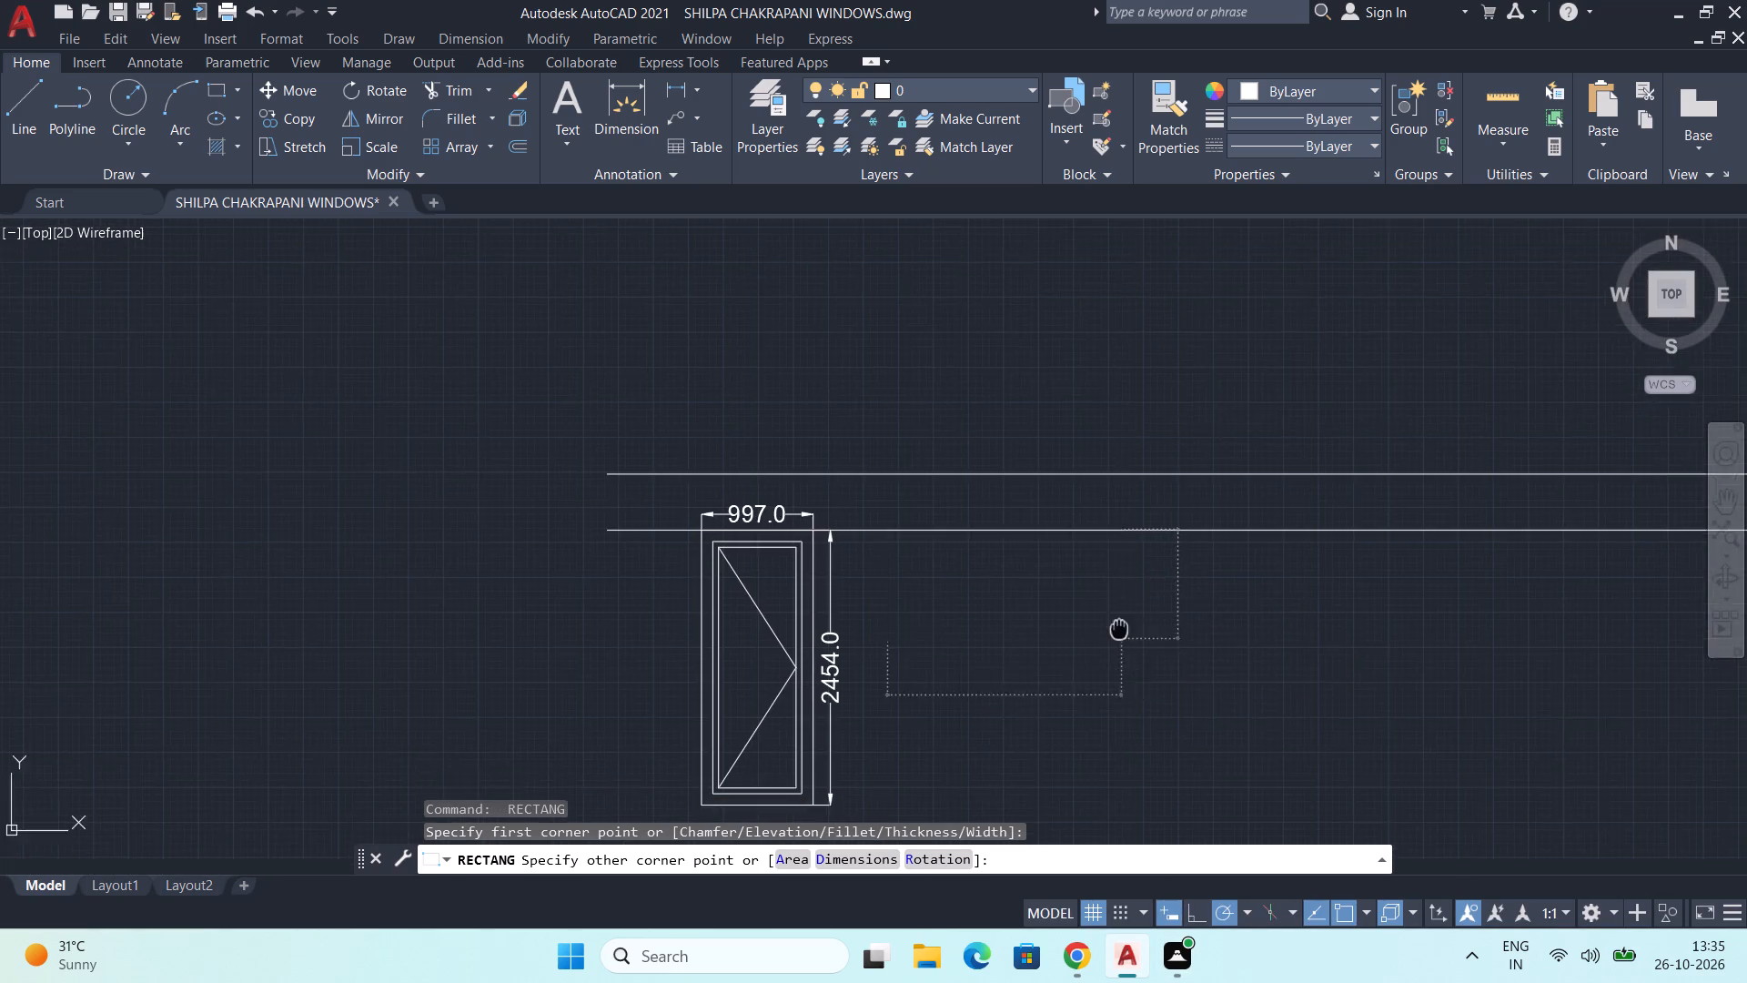
middle_click_drag(1116, 620, 1053, 464)
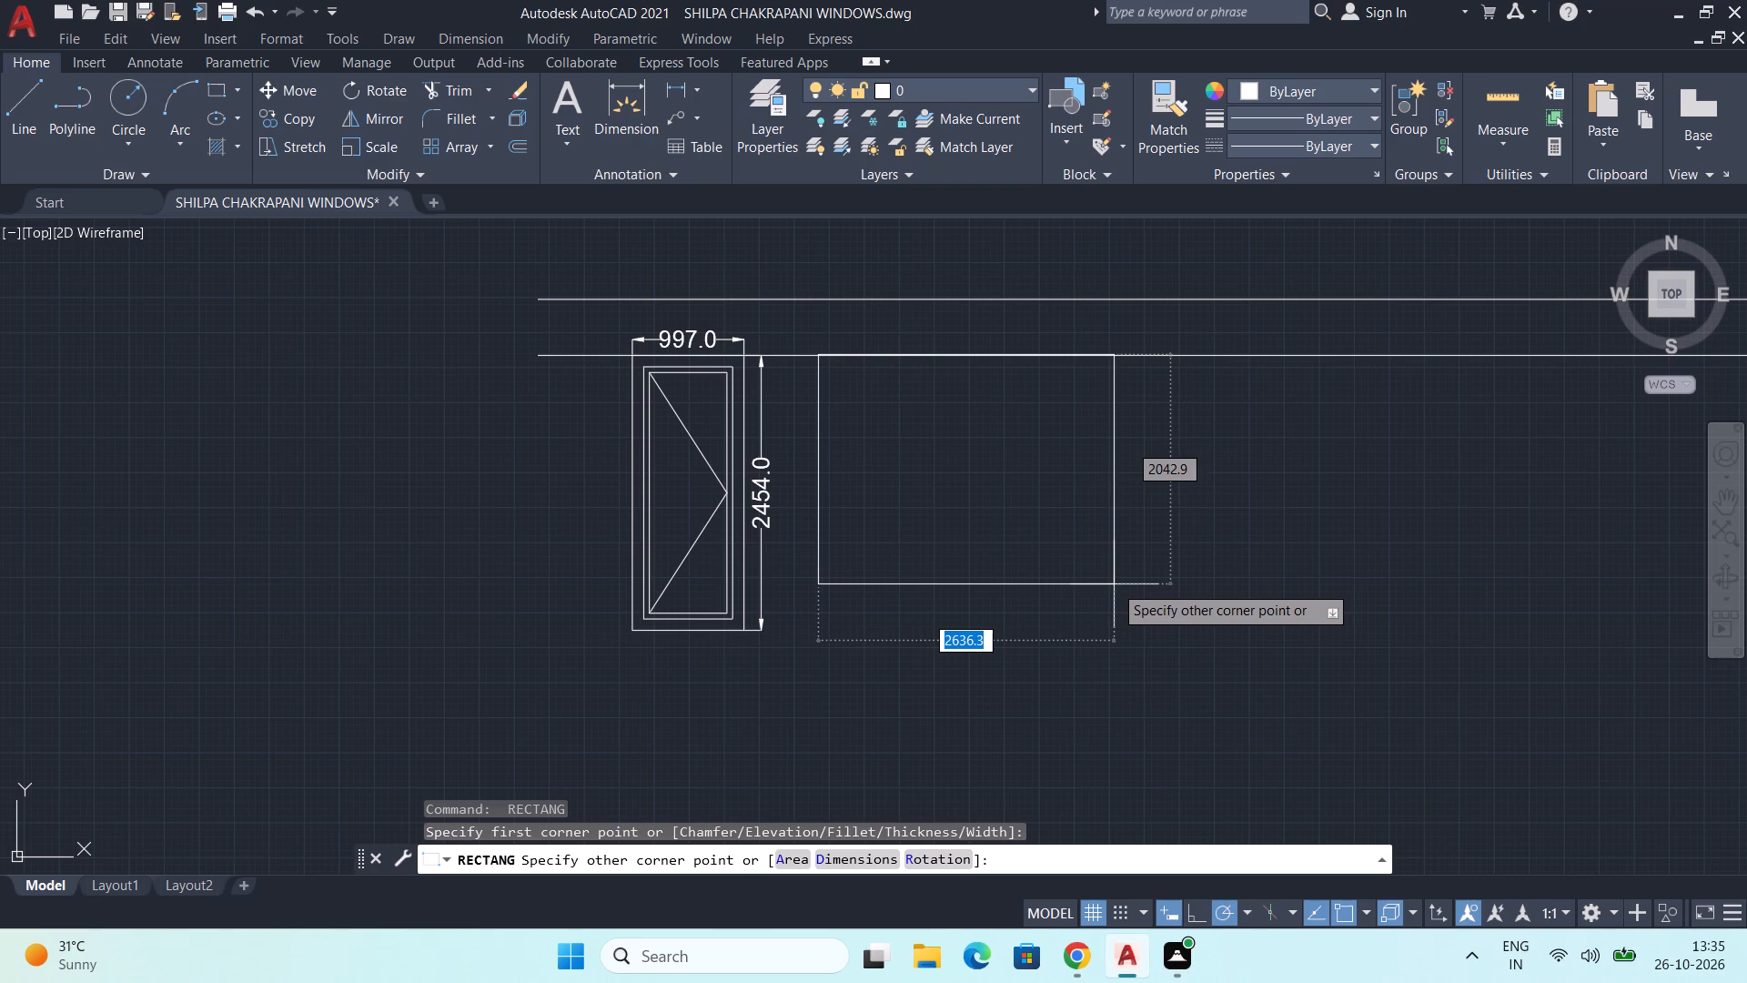
type("2797")
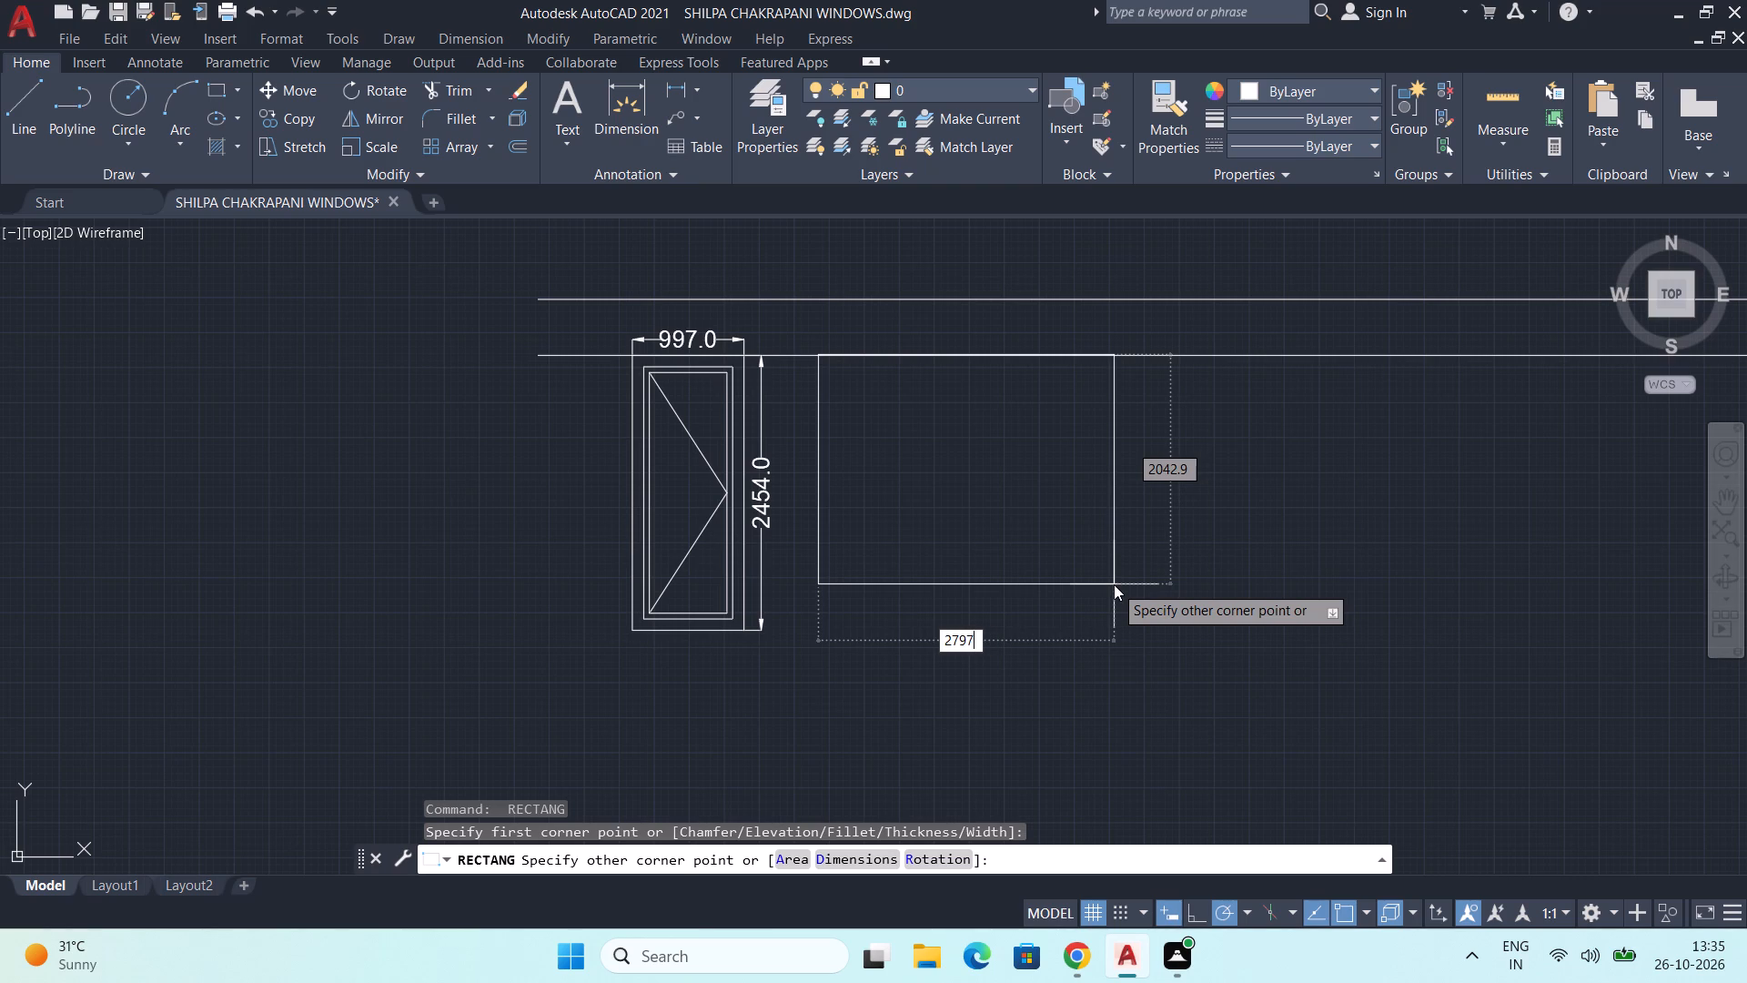
key("Tab")
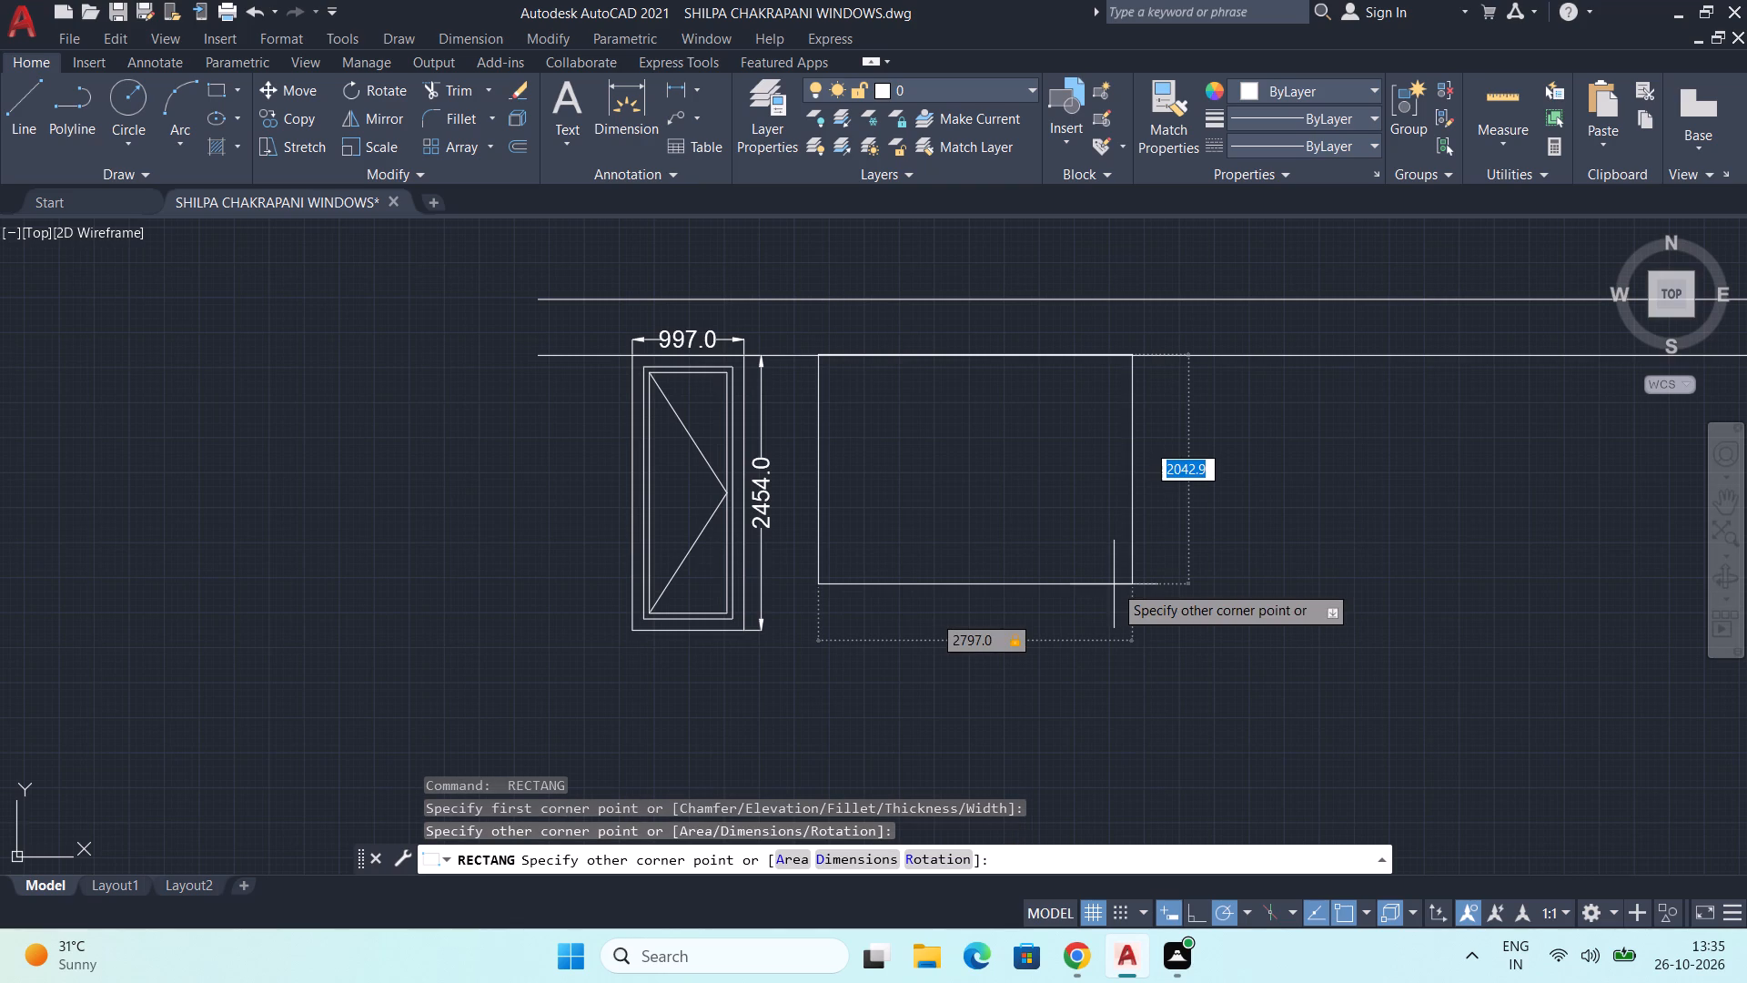
type("1948")
key("Return")
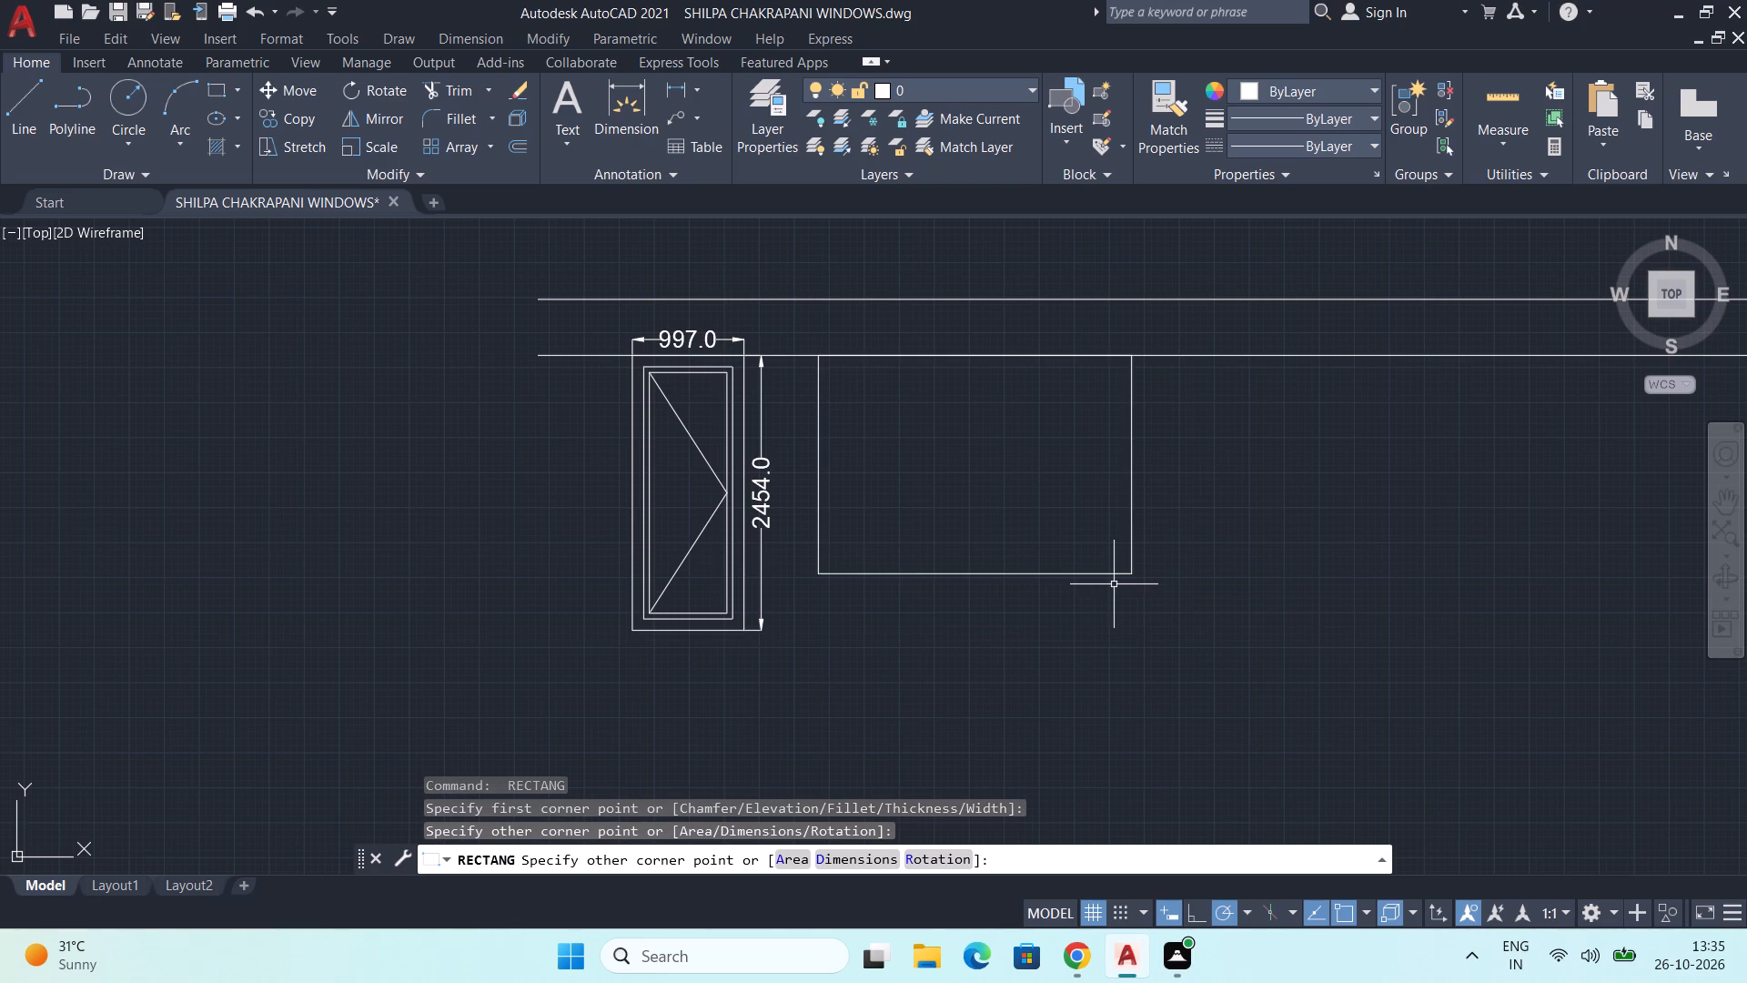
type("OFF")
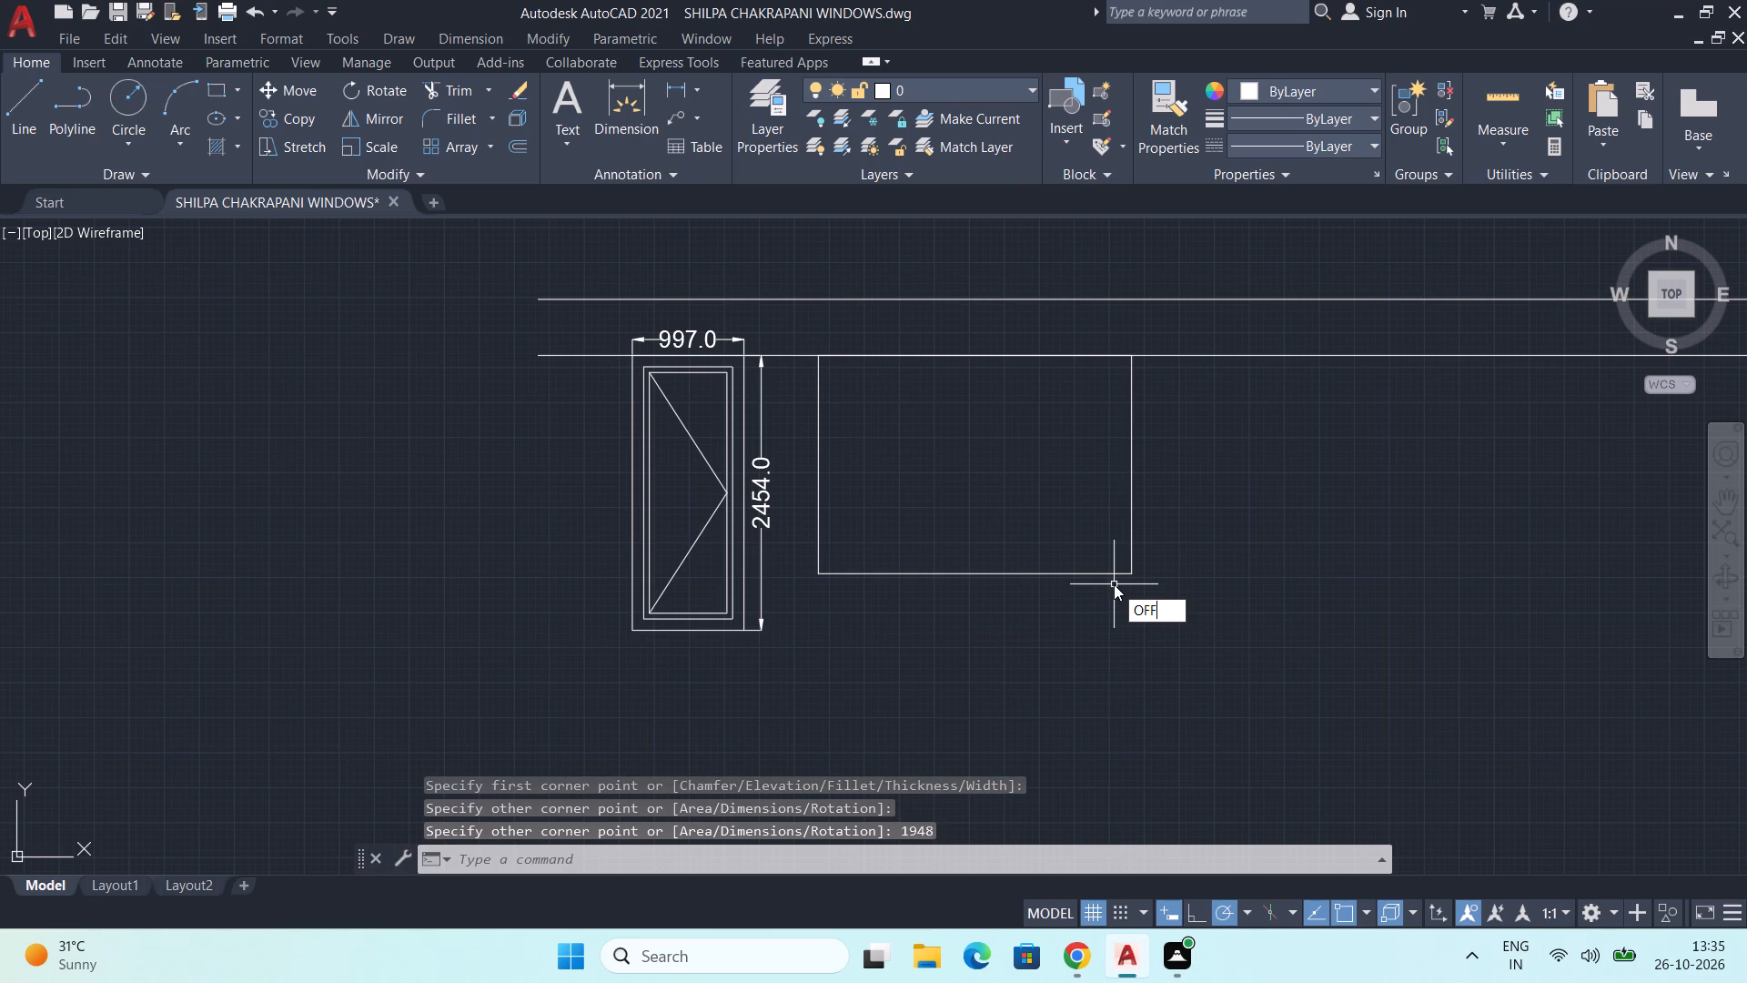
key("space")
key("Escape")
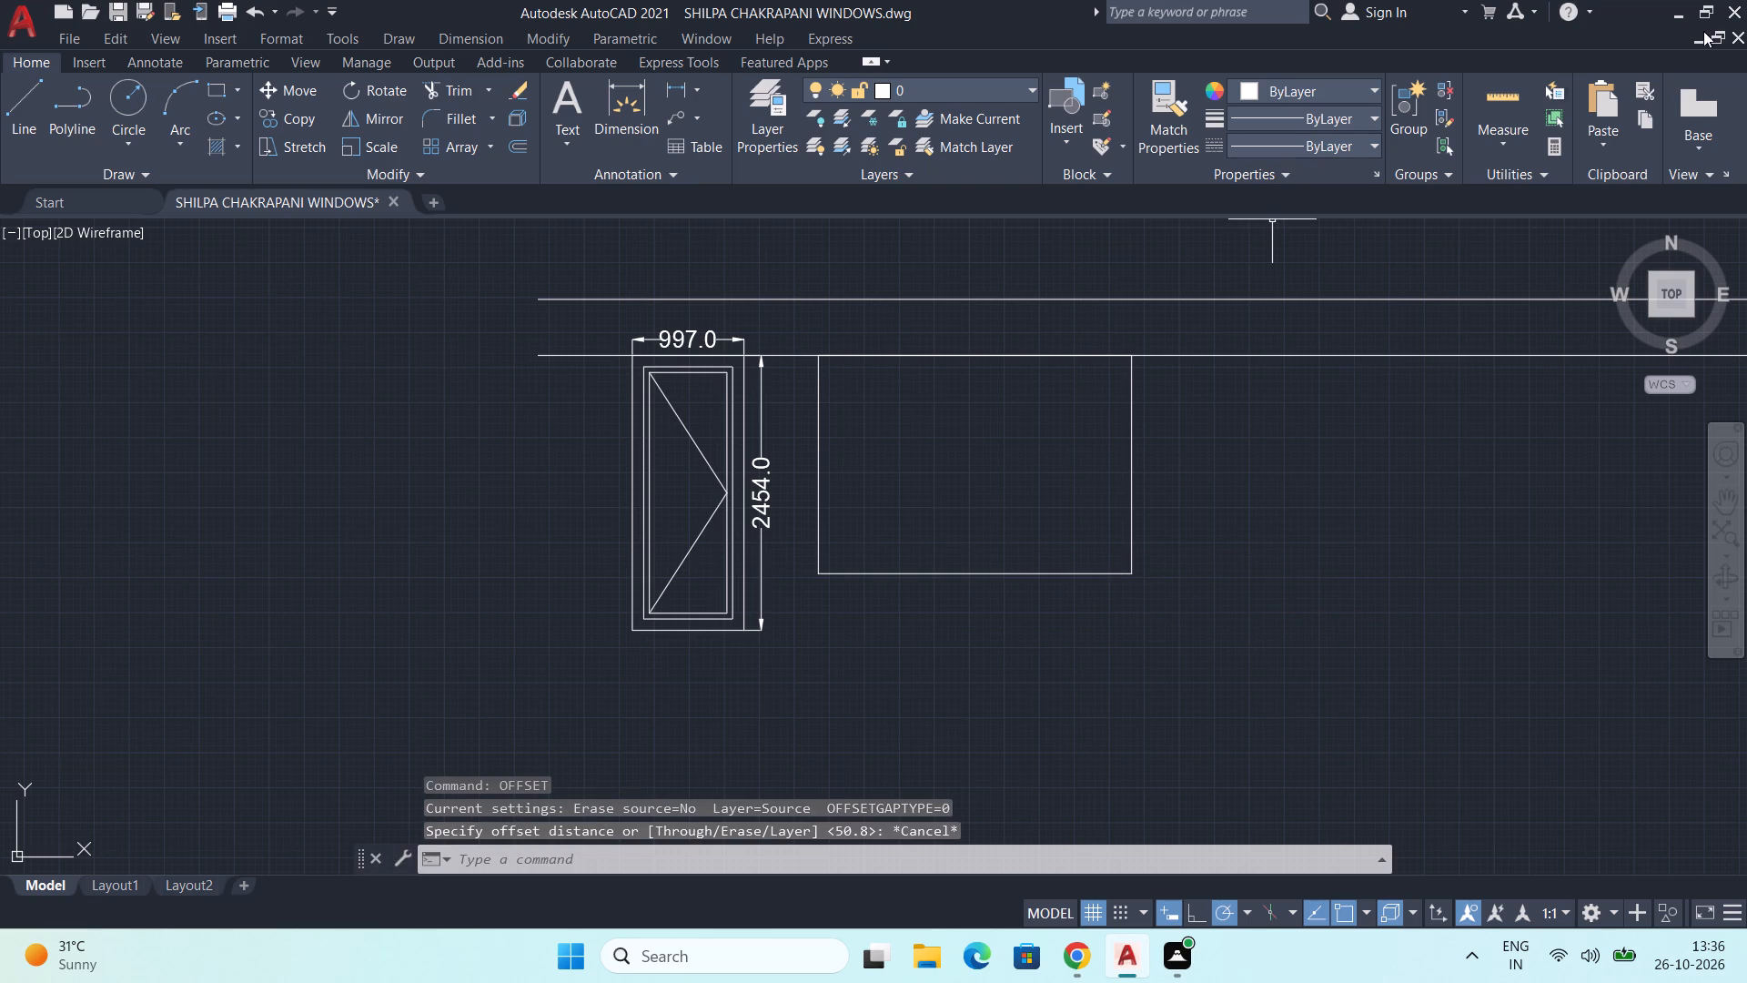
Quick-measure the new rectangle's width and height.
left_click(1498, 108)
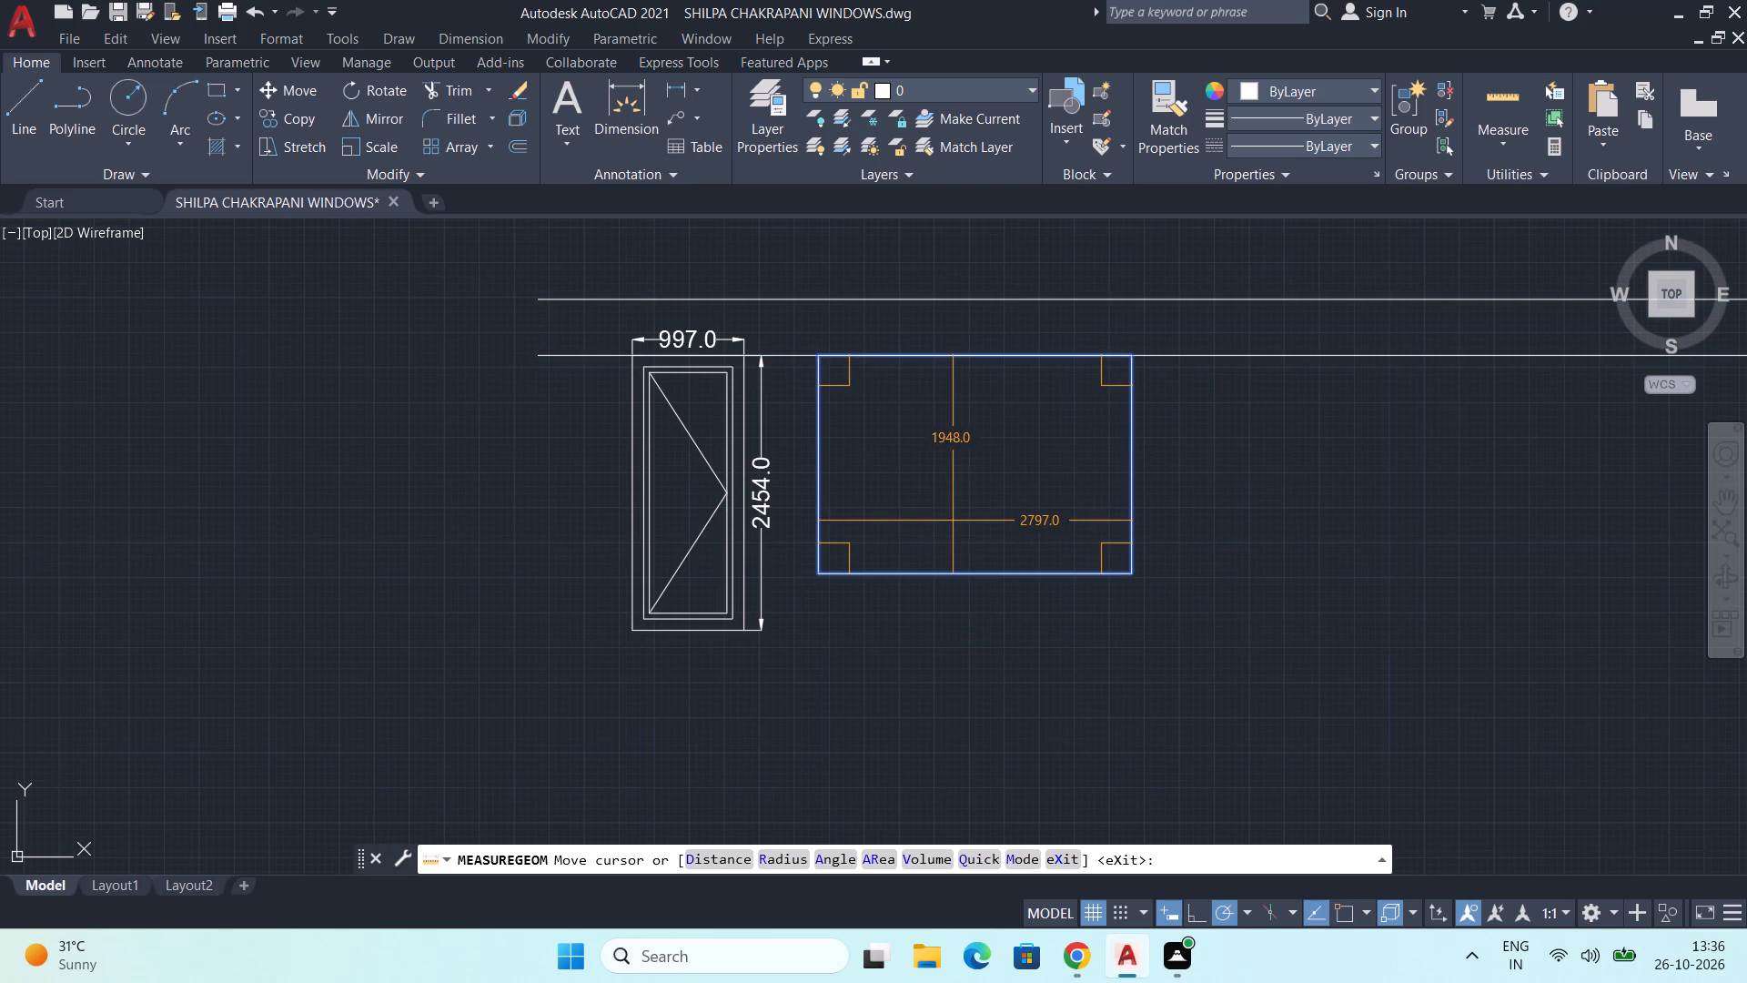
key("Escape")
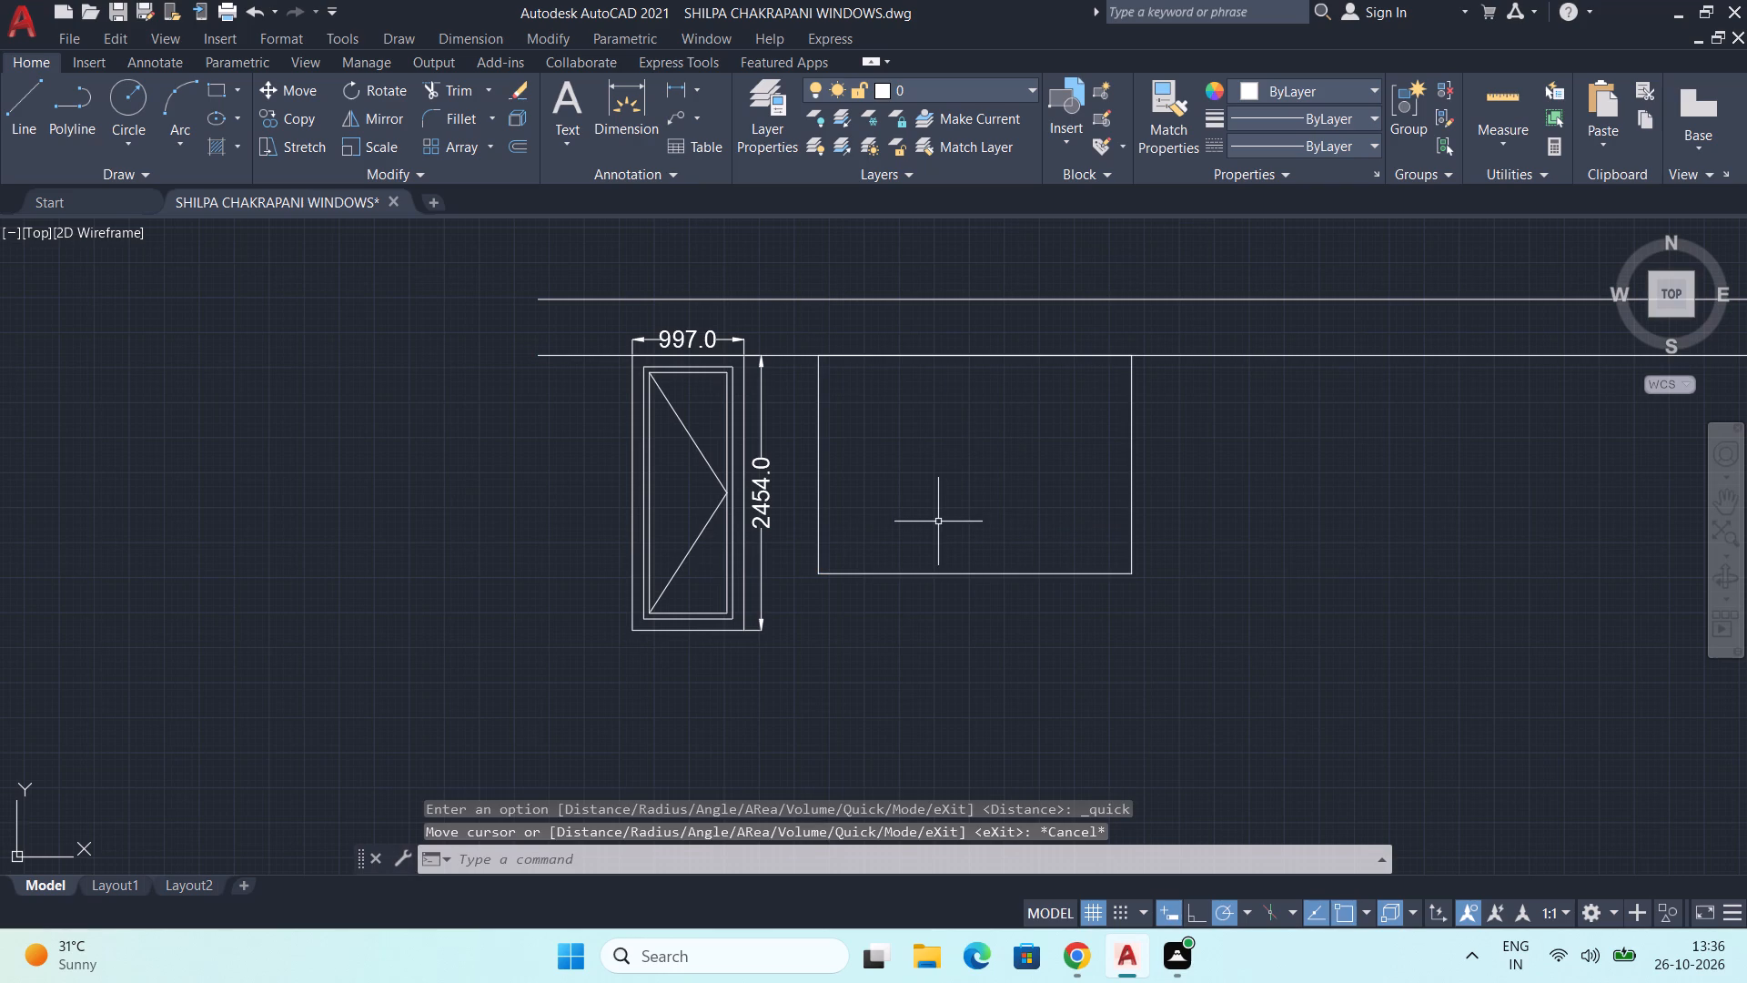
Offset the new rectangle inward by 101.6, and offset the resulting rectangle inward by 50.8 to form the window frame.
type("OFF")
key("Return")
type("101.6")
key("Return")
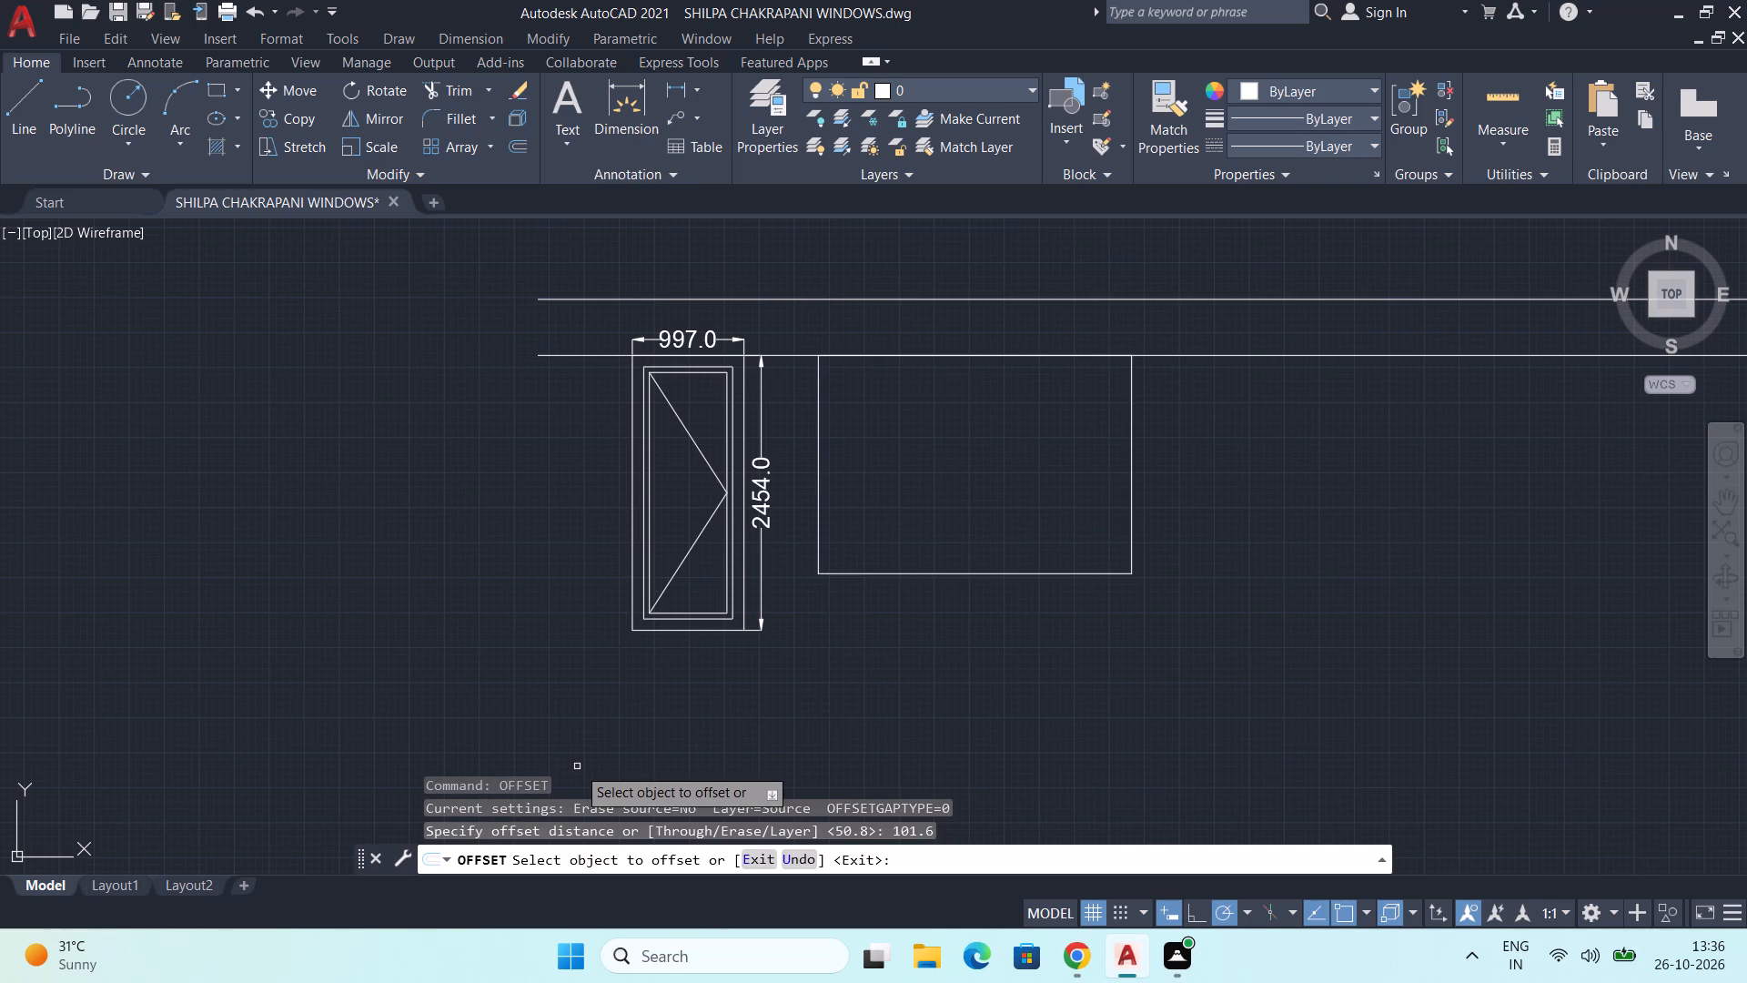
left_click(820, 546)
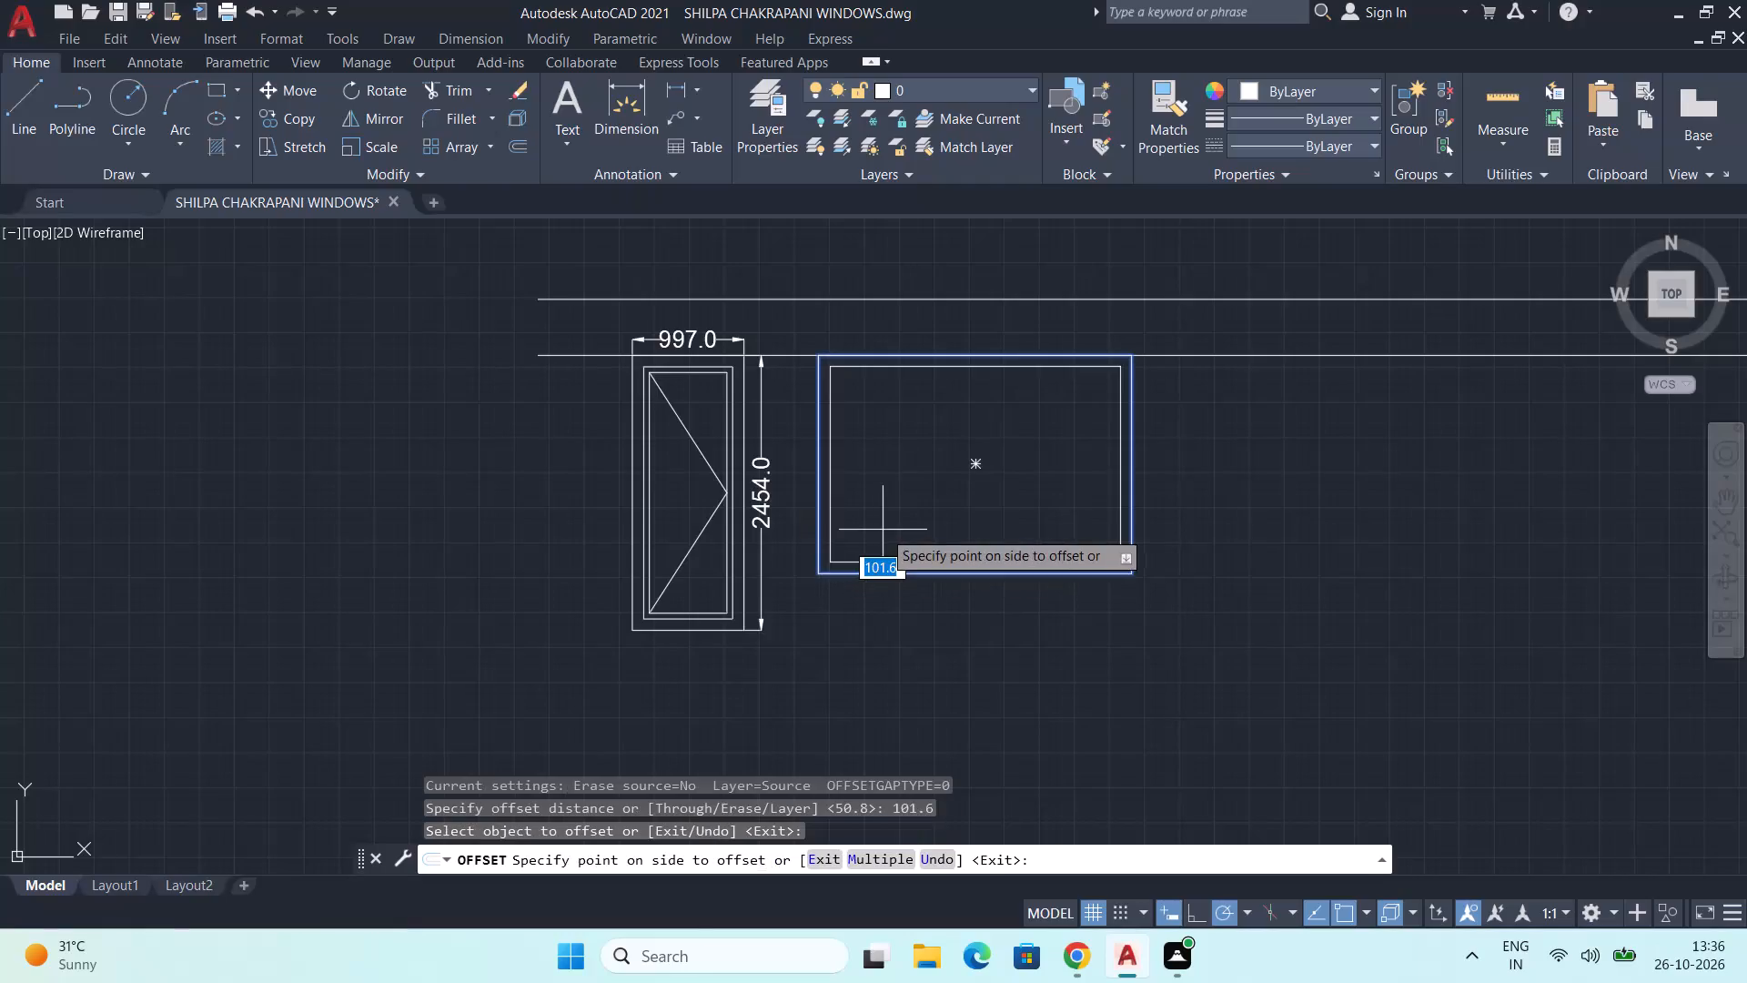
left_click(883, 530)
left_click(831, 548)
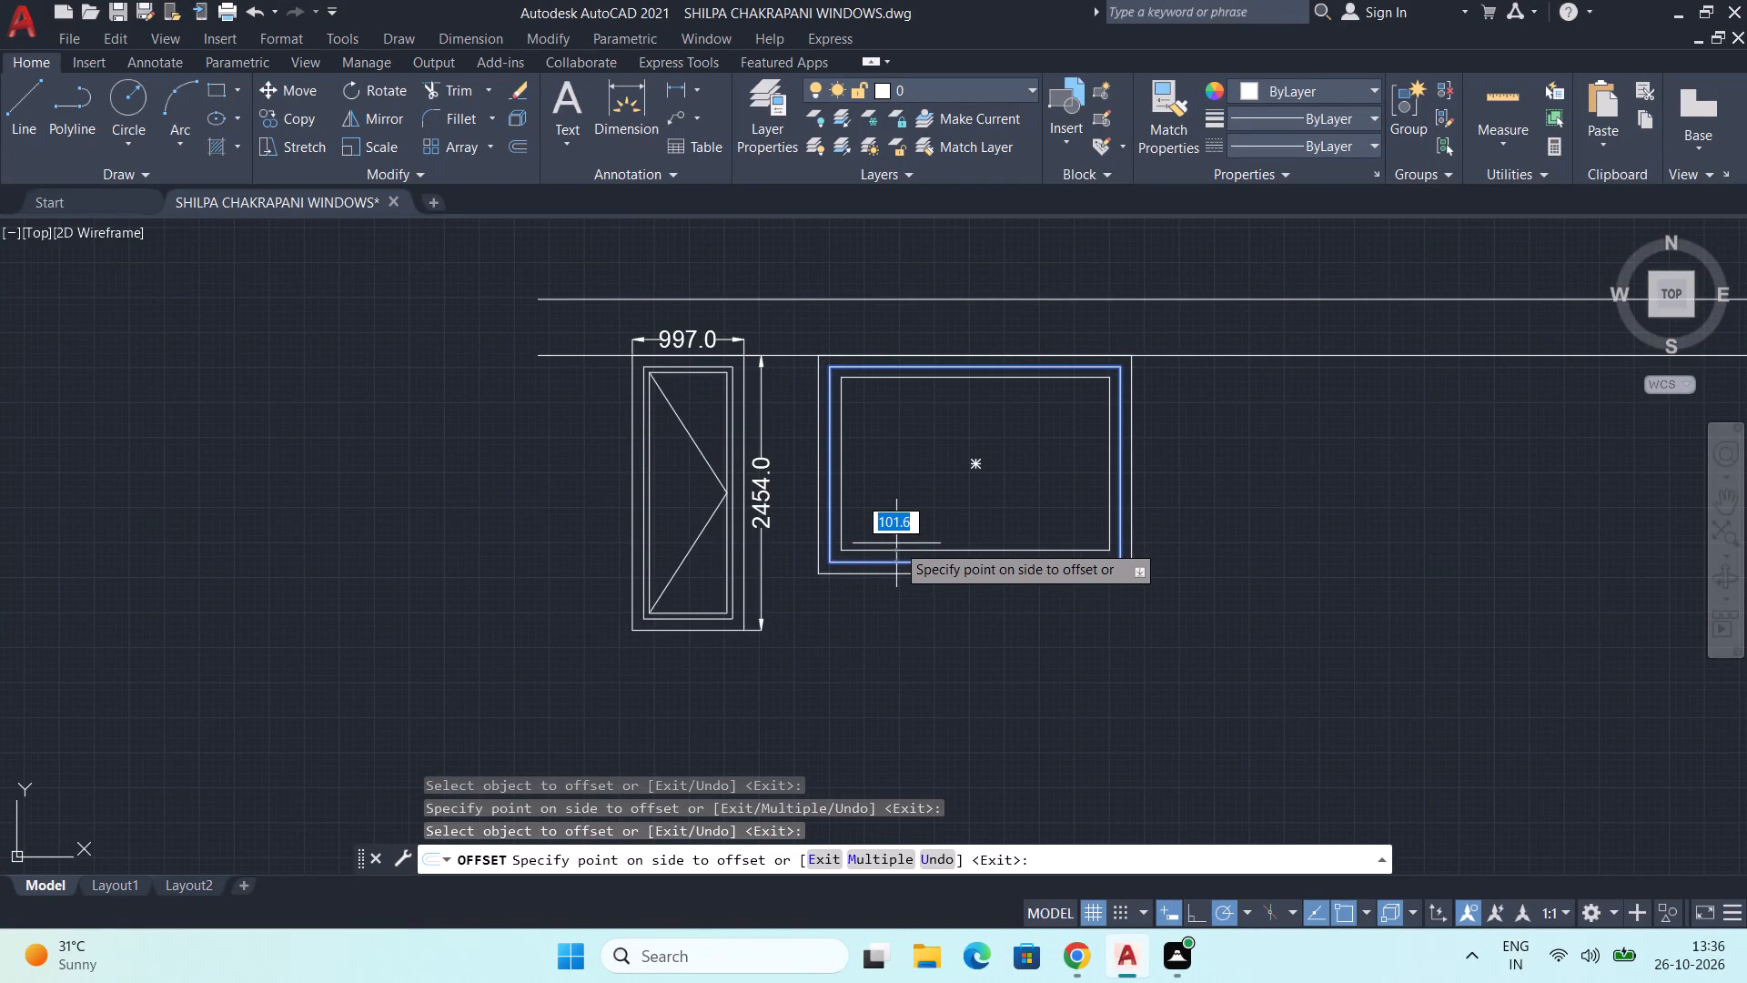
type("50.8")
key("Return")
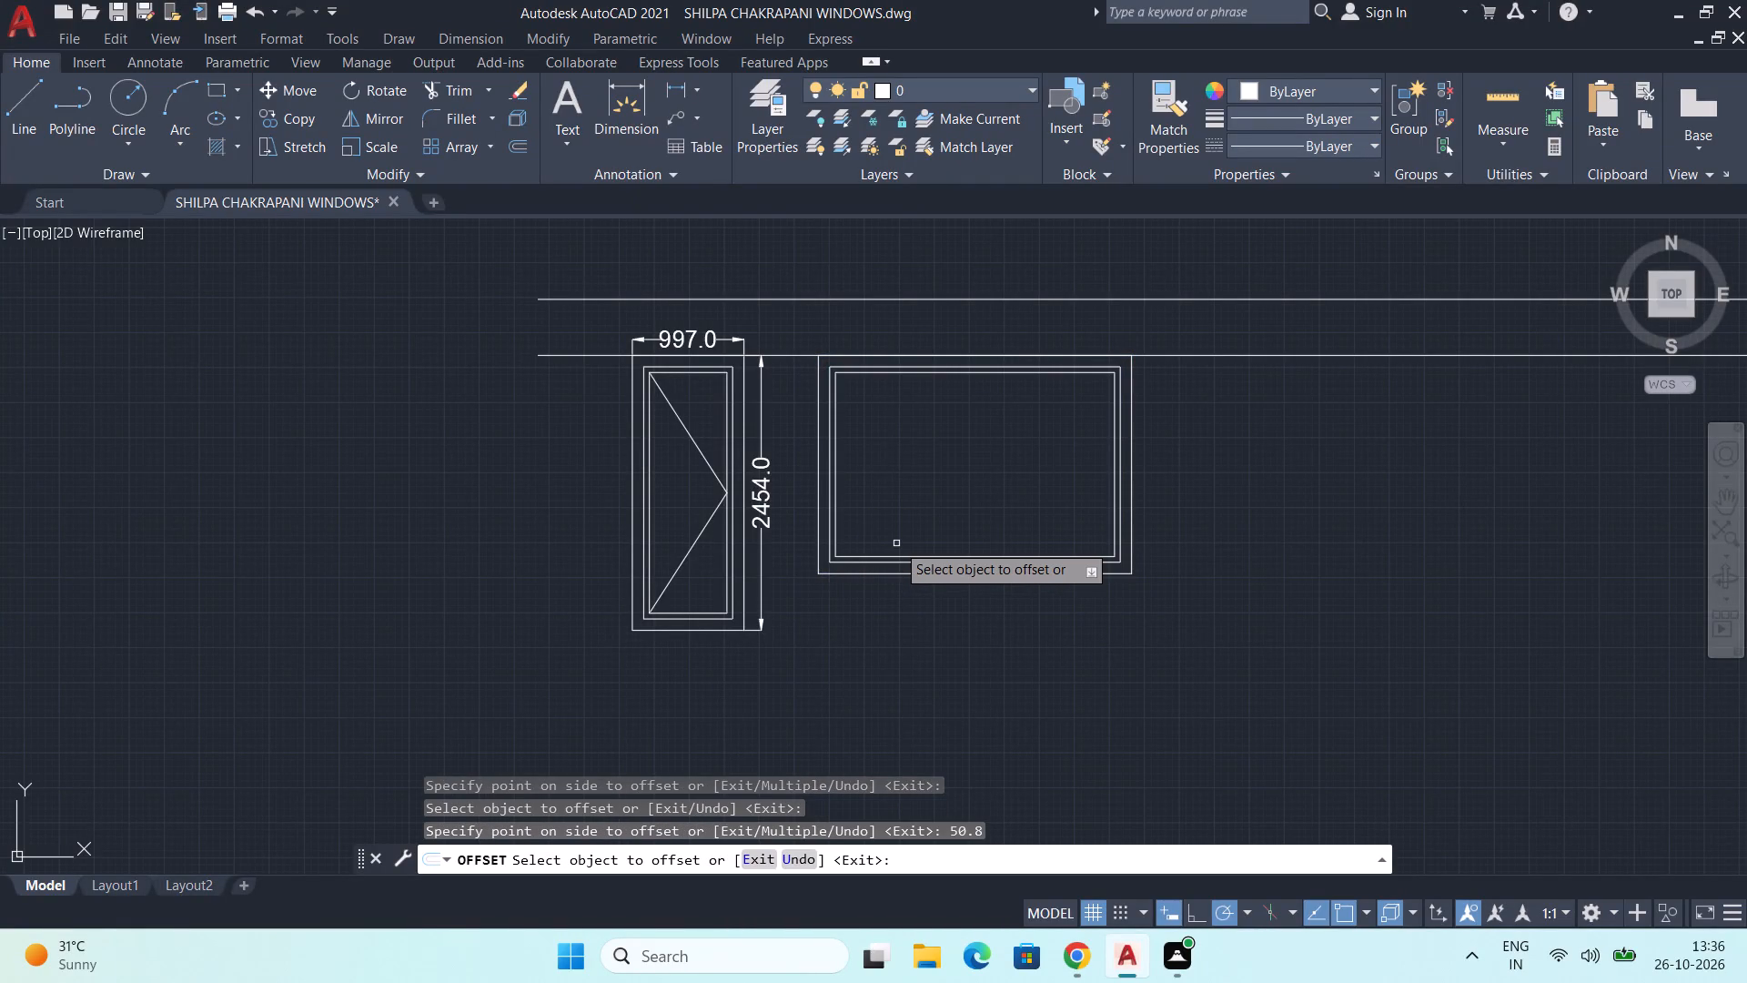
key("space")
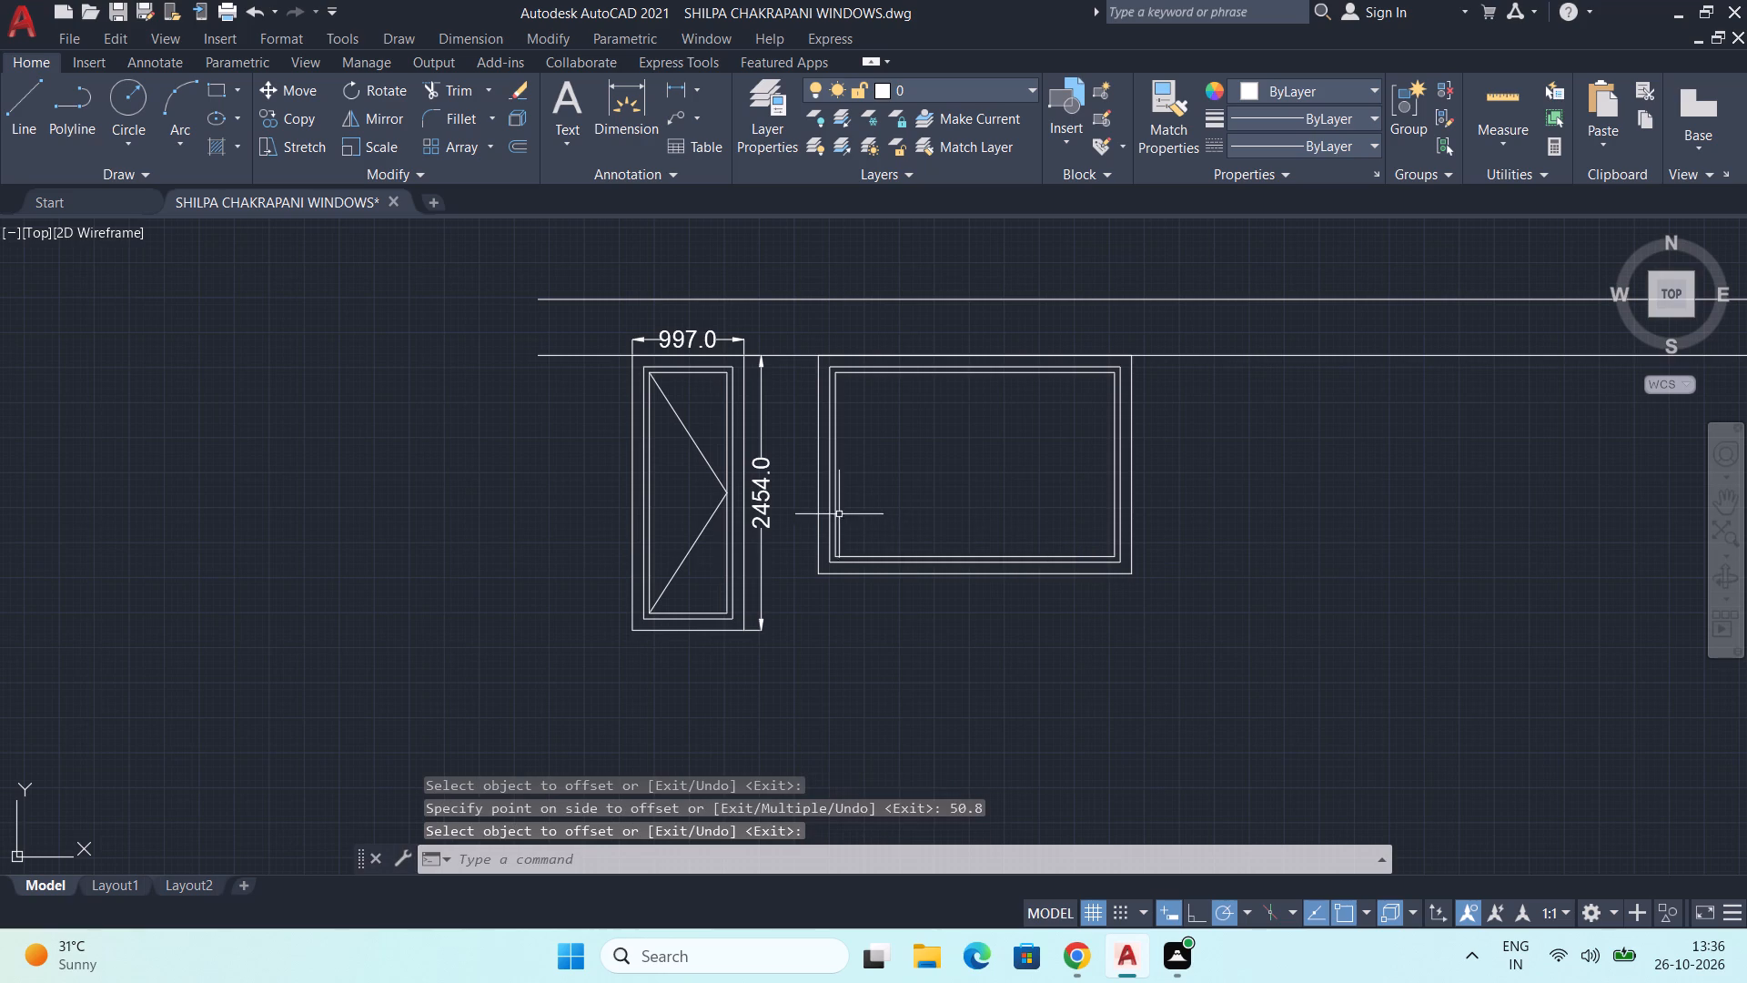
Draw a vertical line between the bottom and top midpoints of the 2797 by 1948 window's innermost rectangle.
middle_click_drag(714, 522, 563, 542)
key("l")
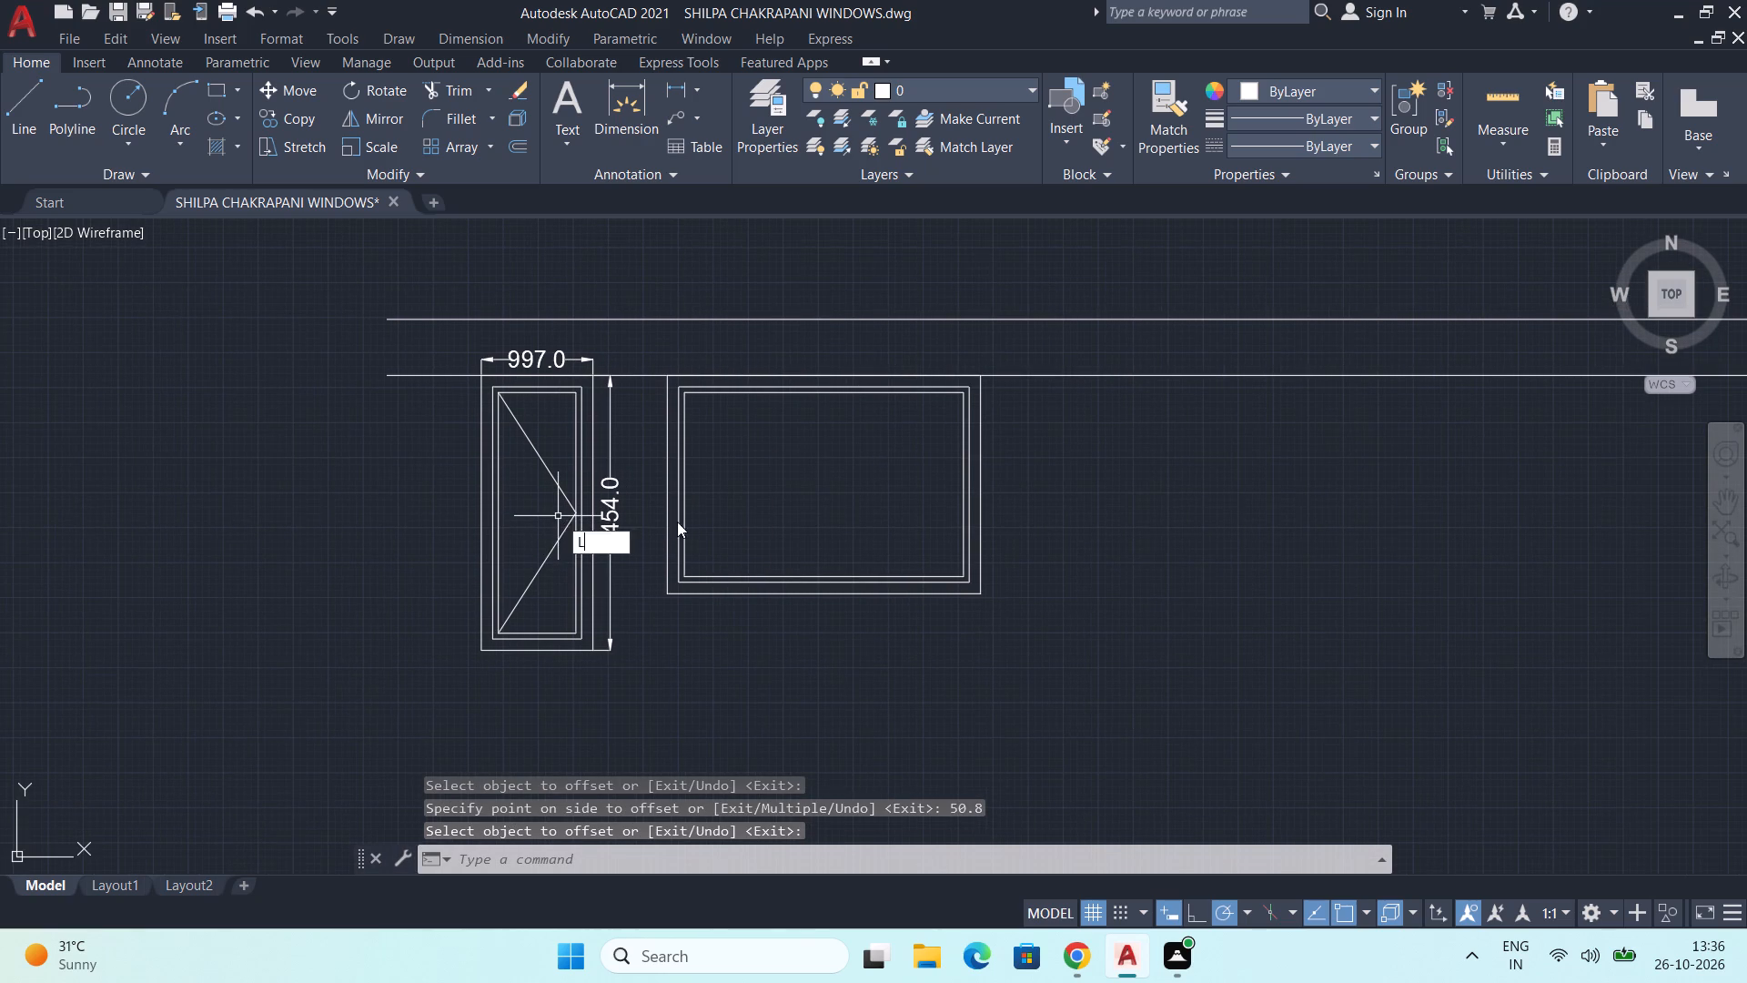
key("Return")
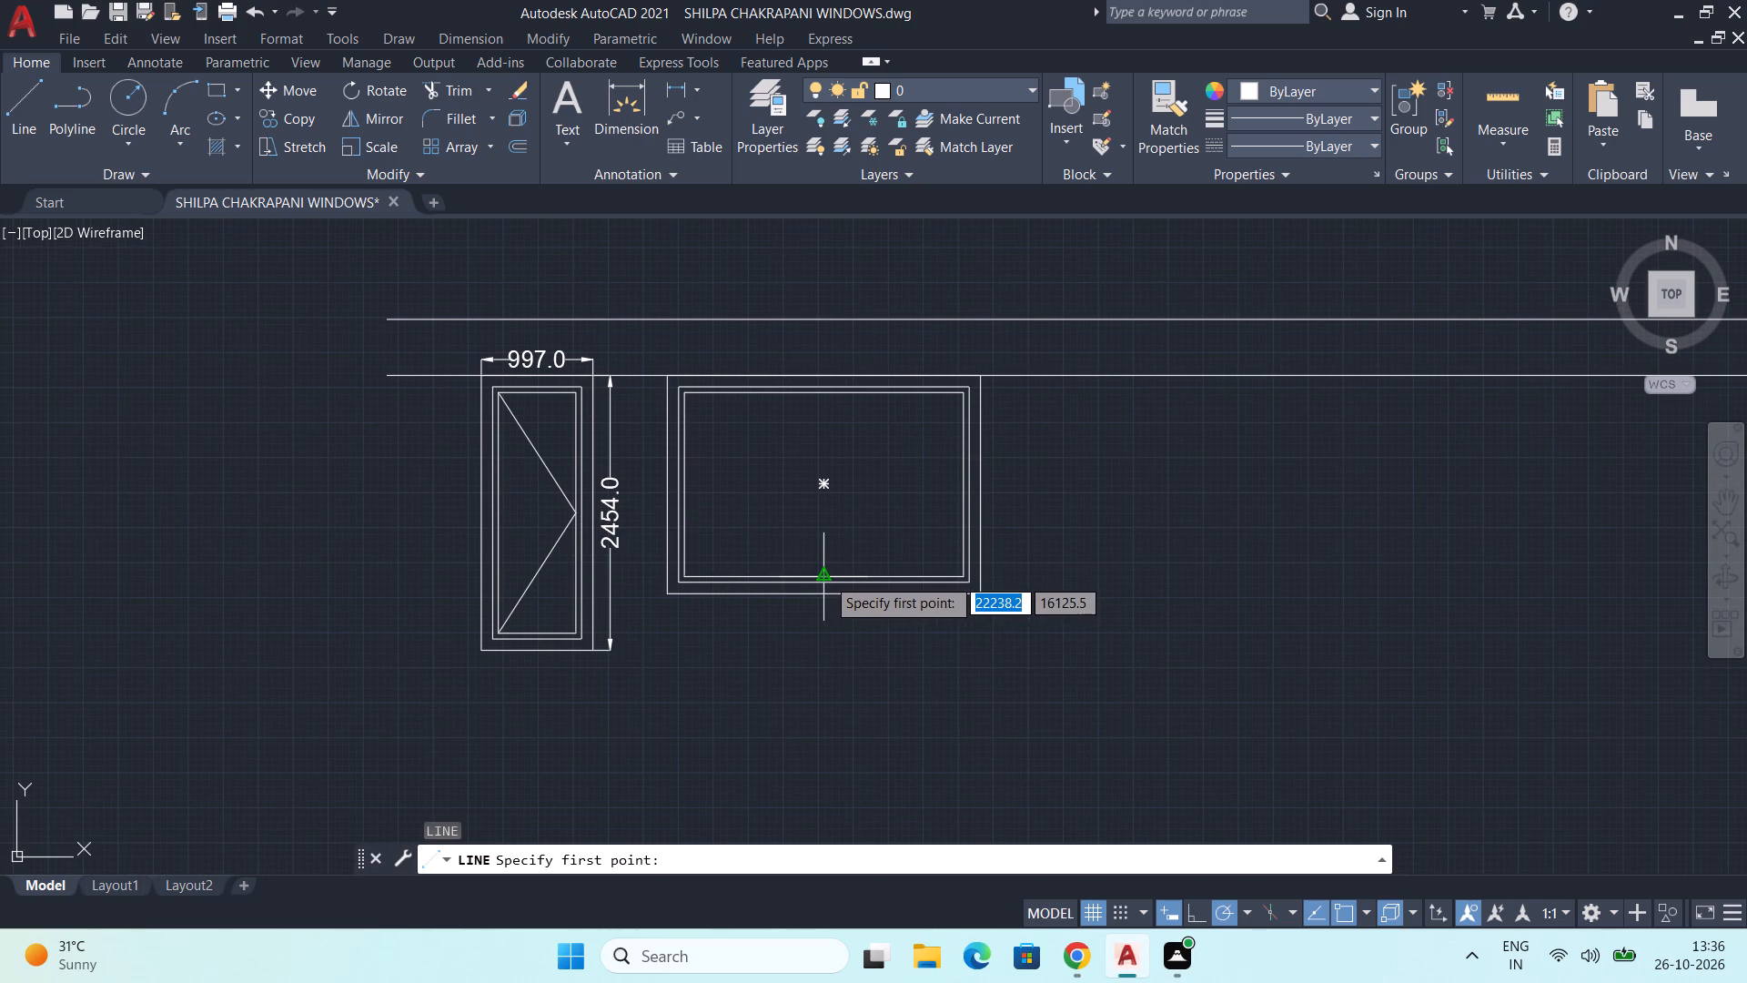
left_click(826, 577)
middle_click_drag(847, 432, 854, 445)
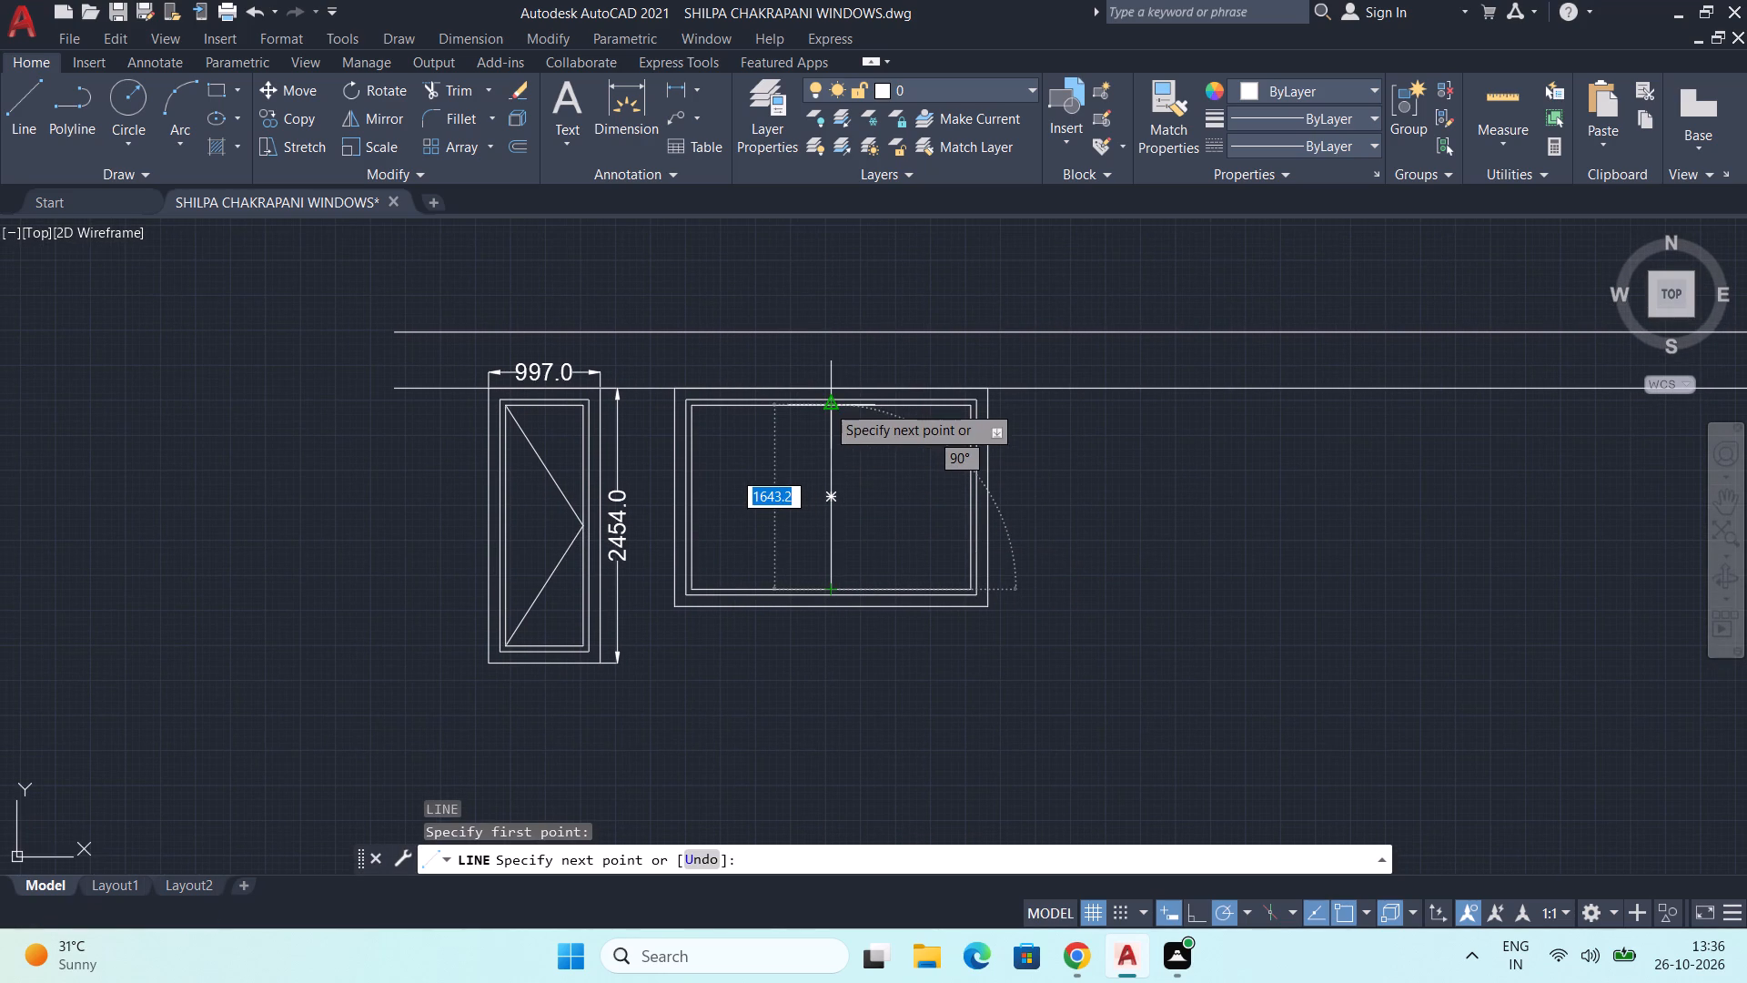
left_click(826, 404)
key("Escape")
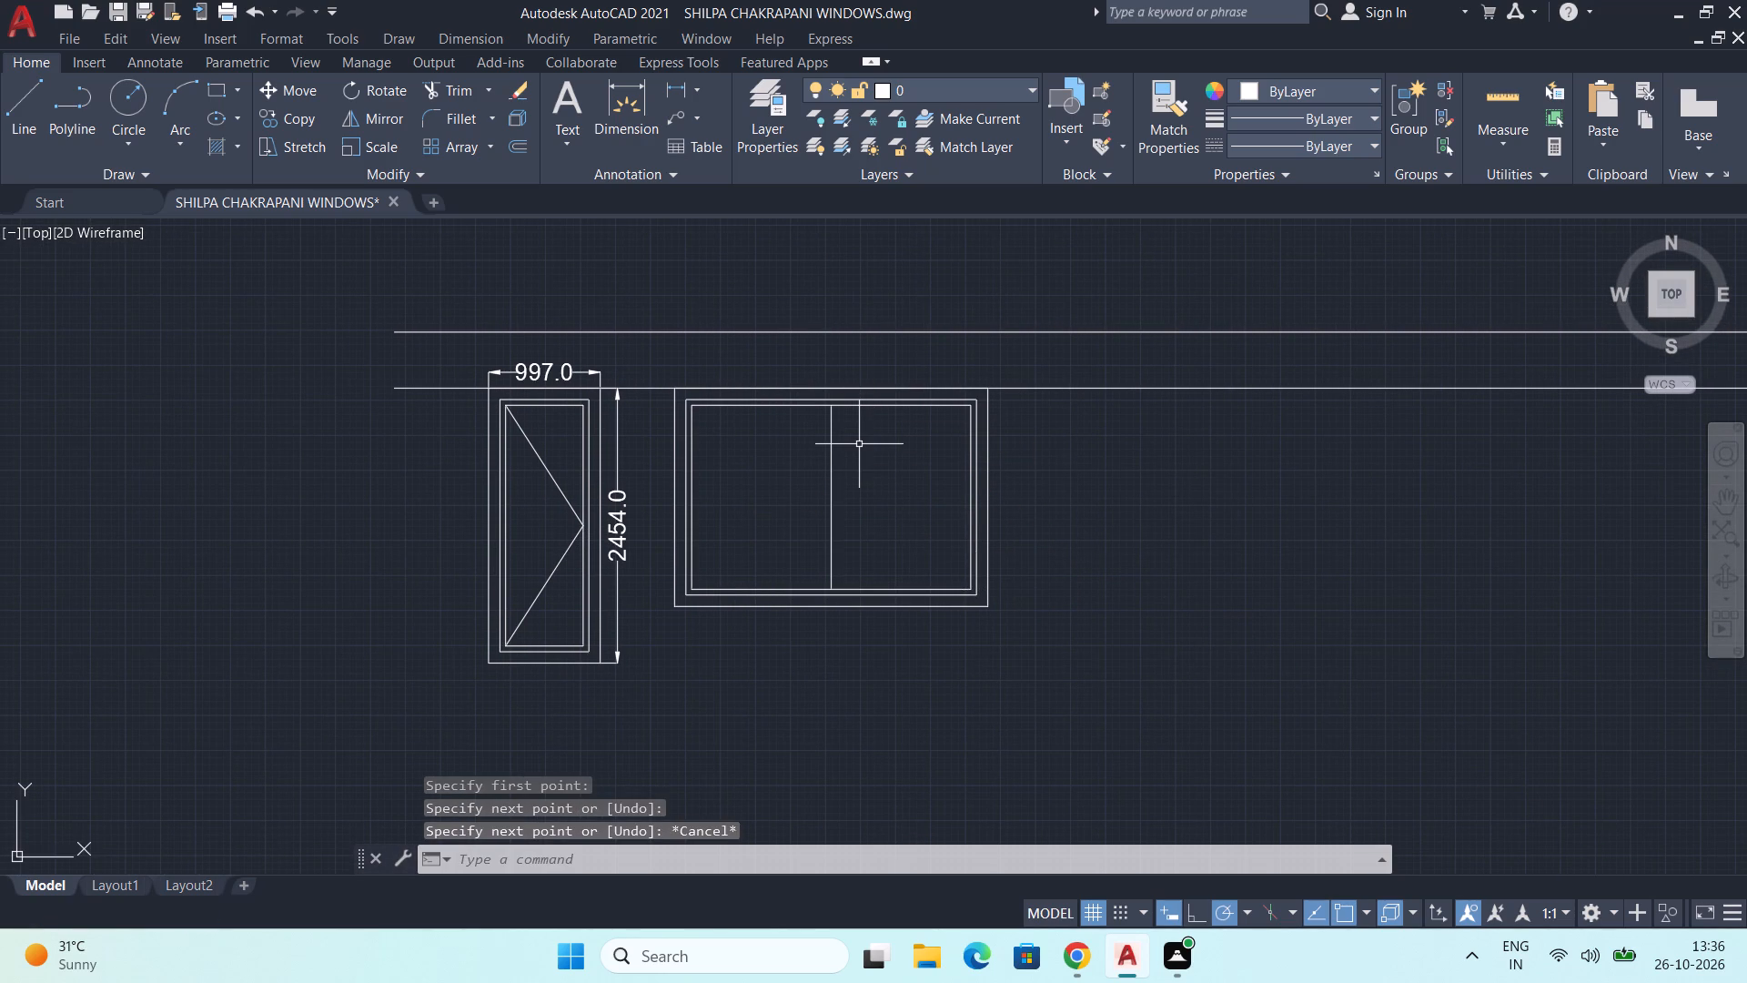
Offset the vertical centre line by 25.4 to each side and delete the original line to form the mullion.
type("OFF")
key("Return")
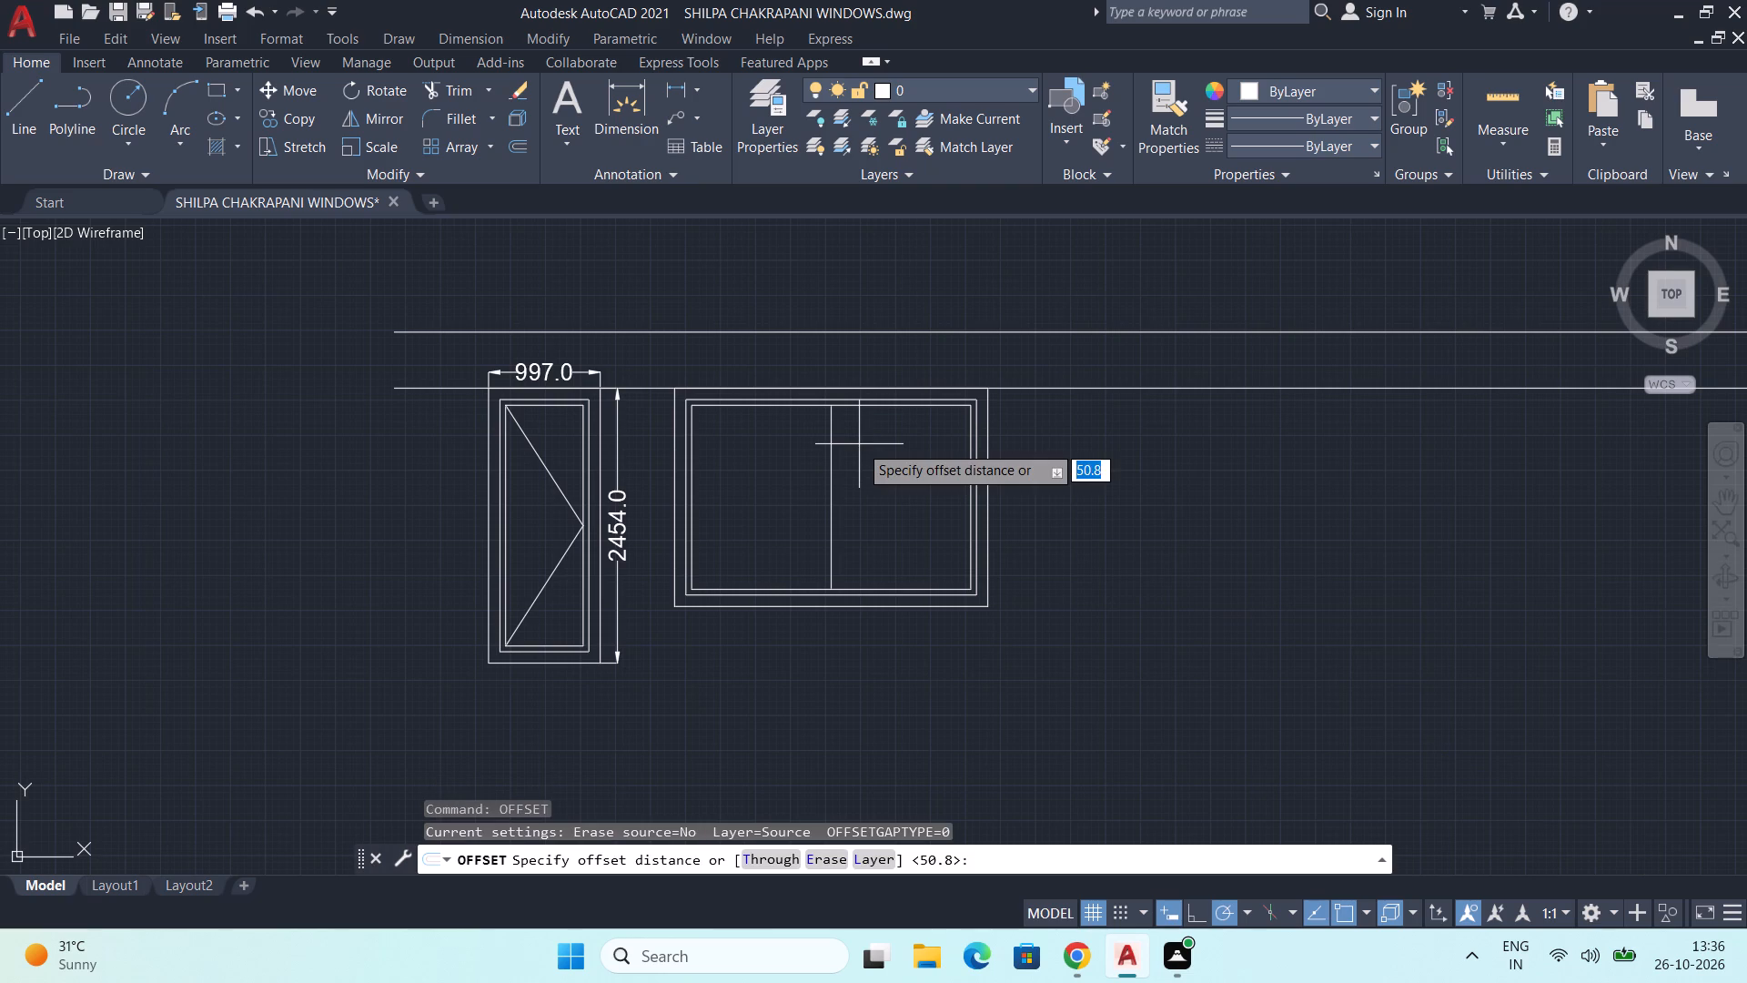
type("25.4")
key("Return")
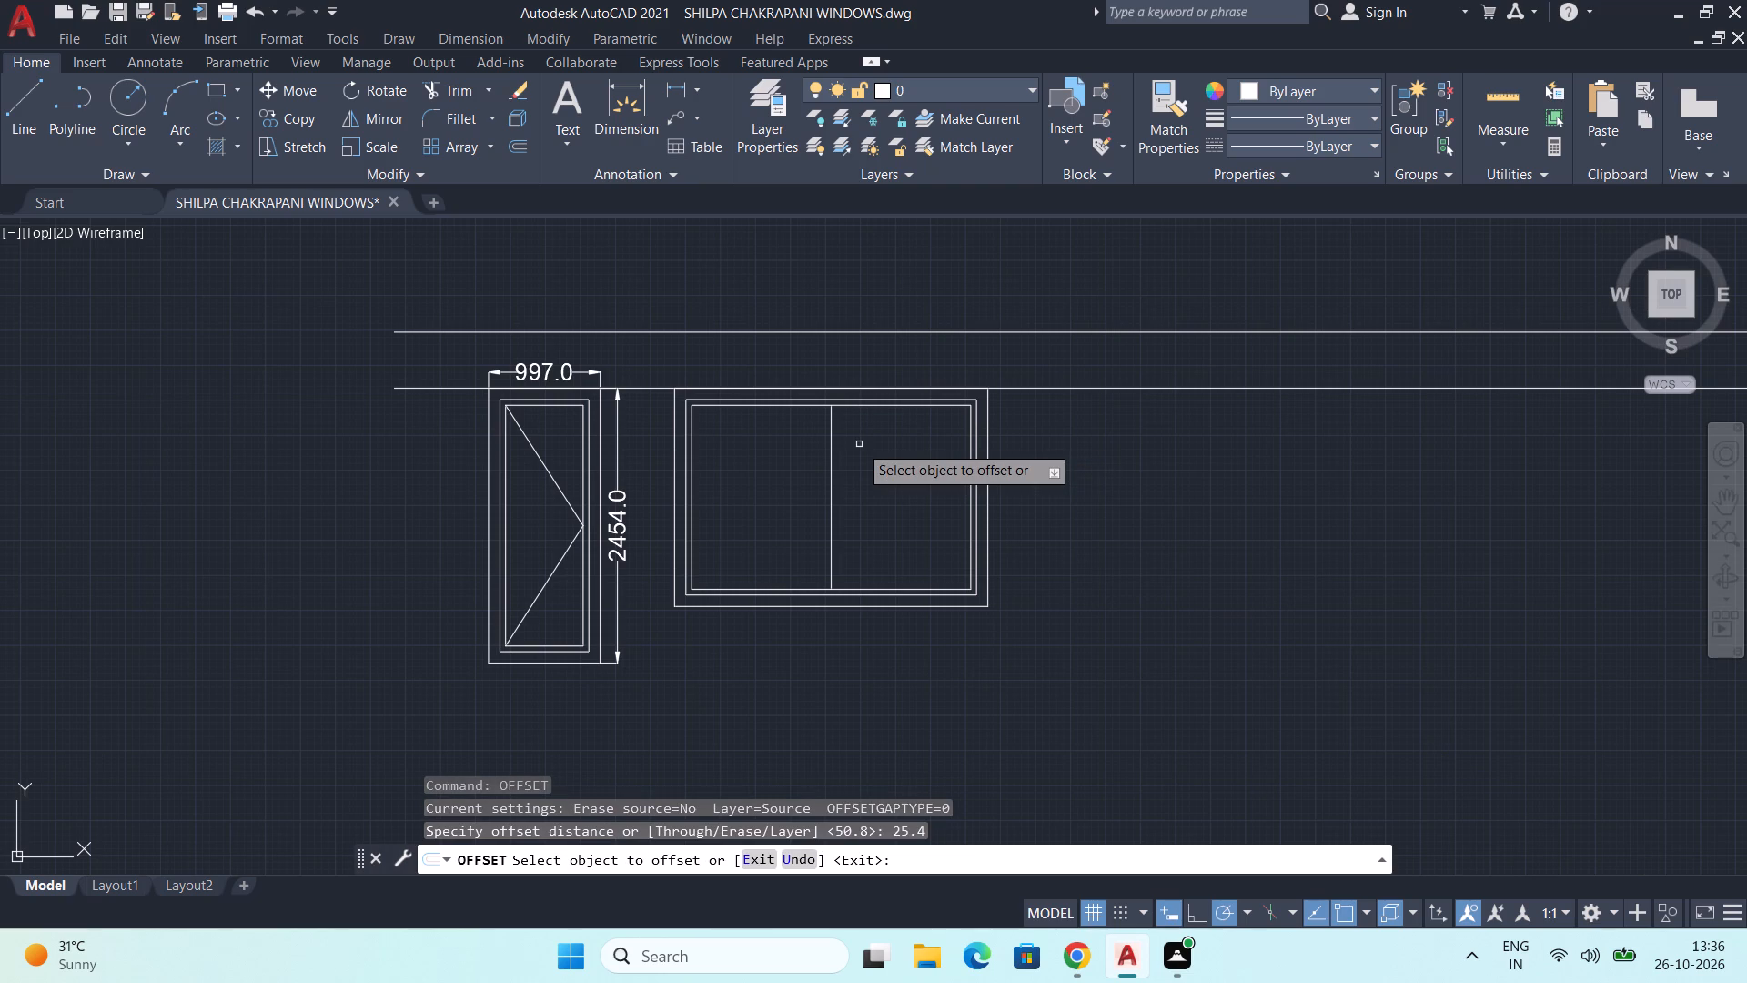
scroll(859, 444, "up", 2)
middle_click_drag(684, 523, 693, 480)
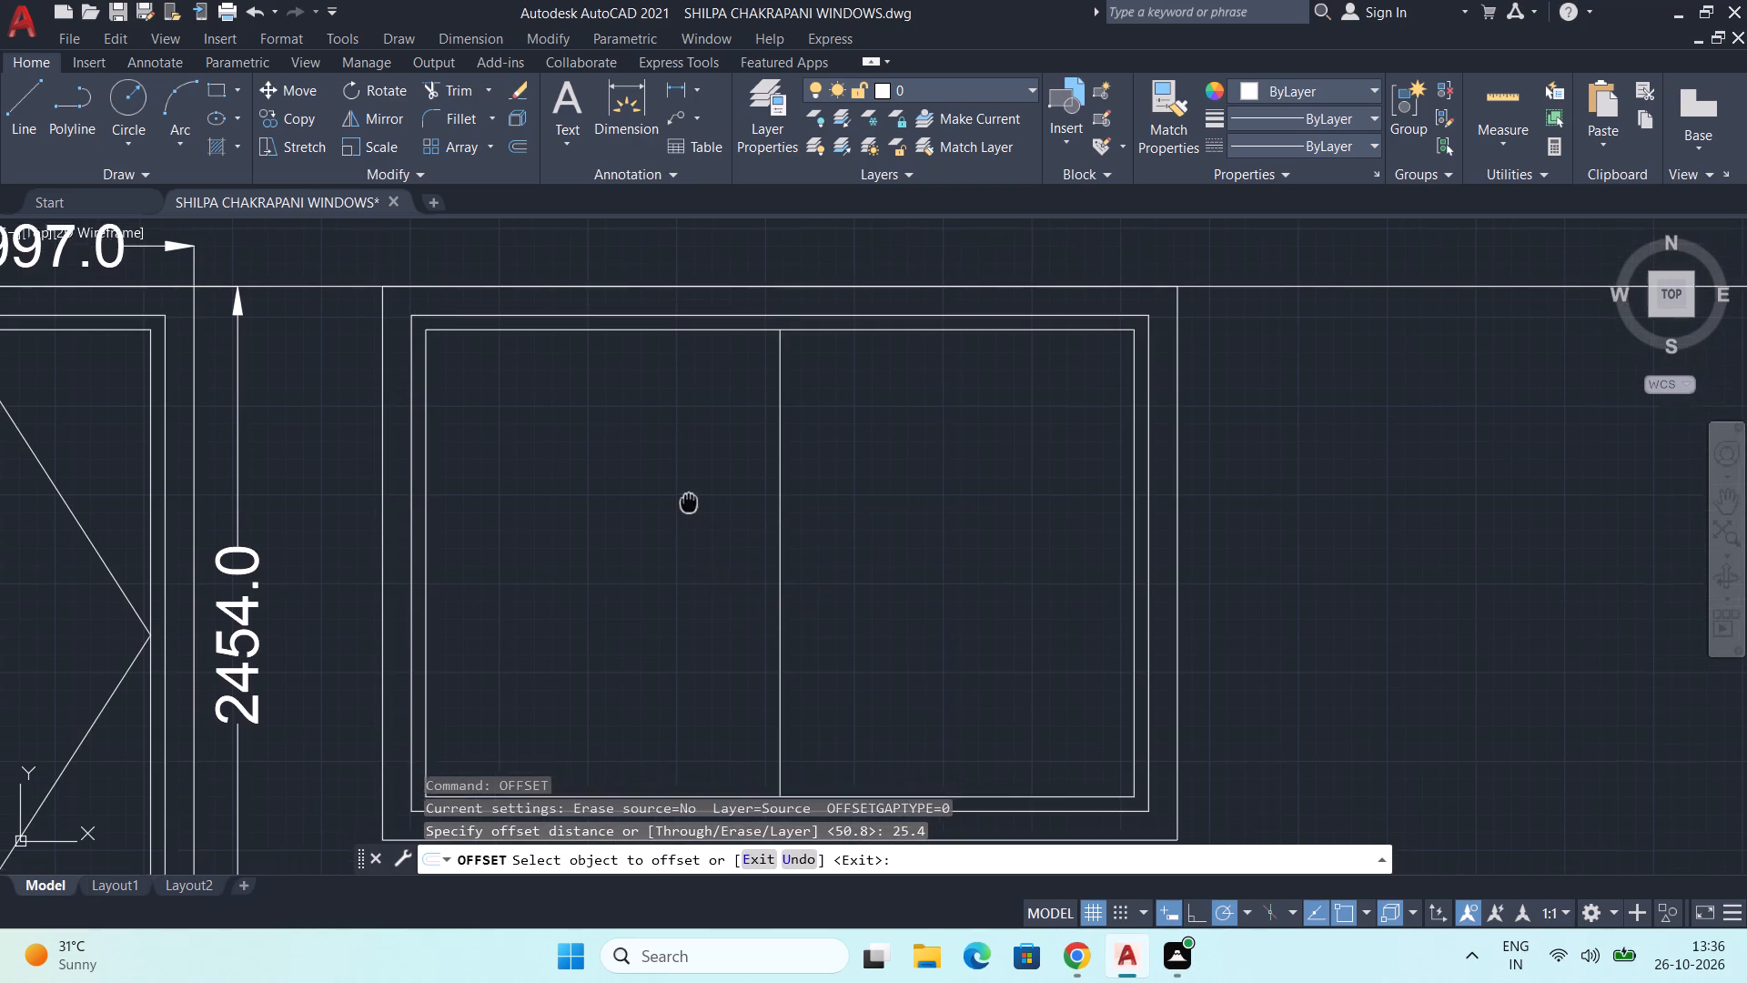
middle_click_drag(693, 480, 699, 427)
left_click(791, 530)
left_click(902, 525)
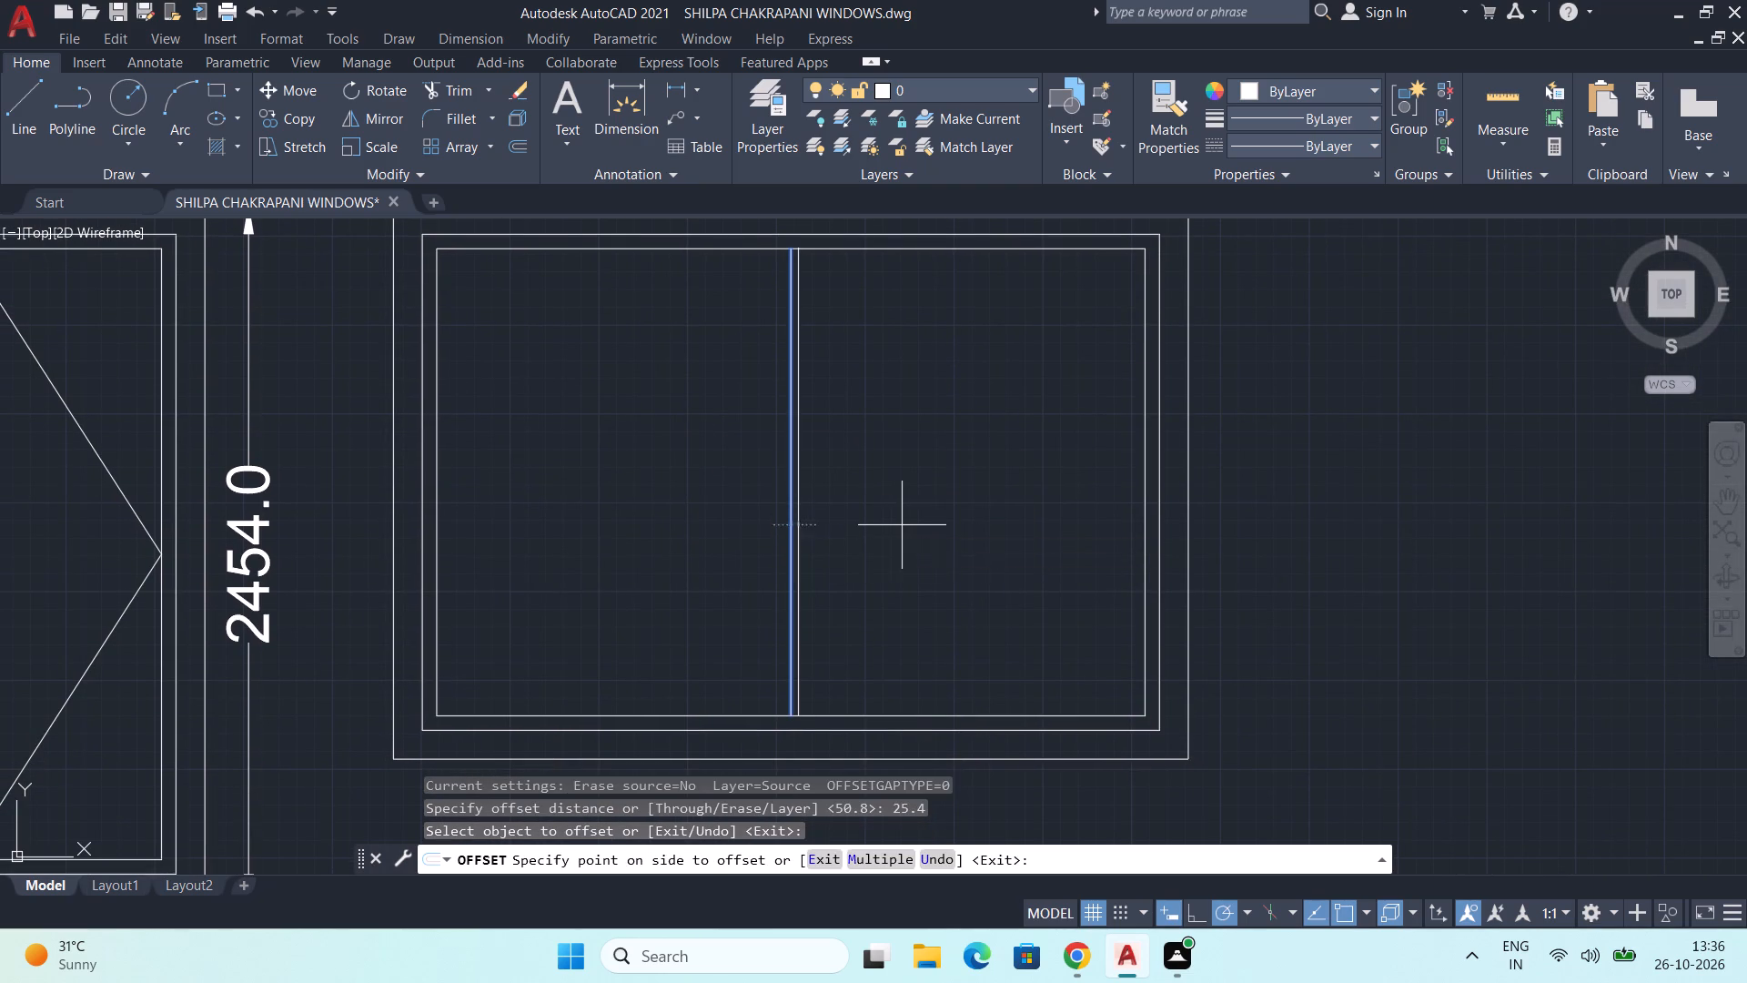
scroll(780, 594, "up", 2)
left_click(801, 580)
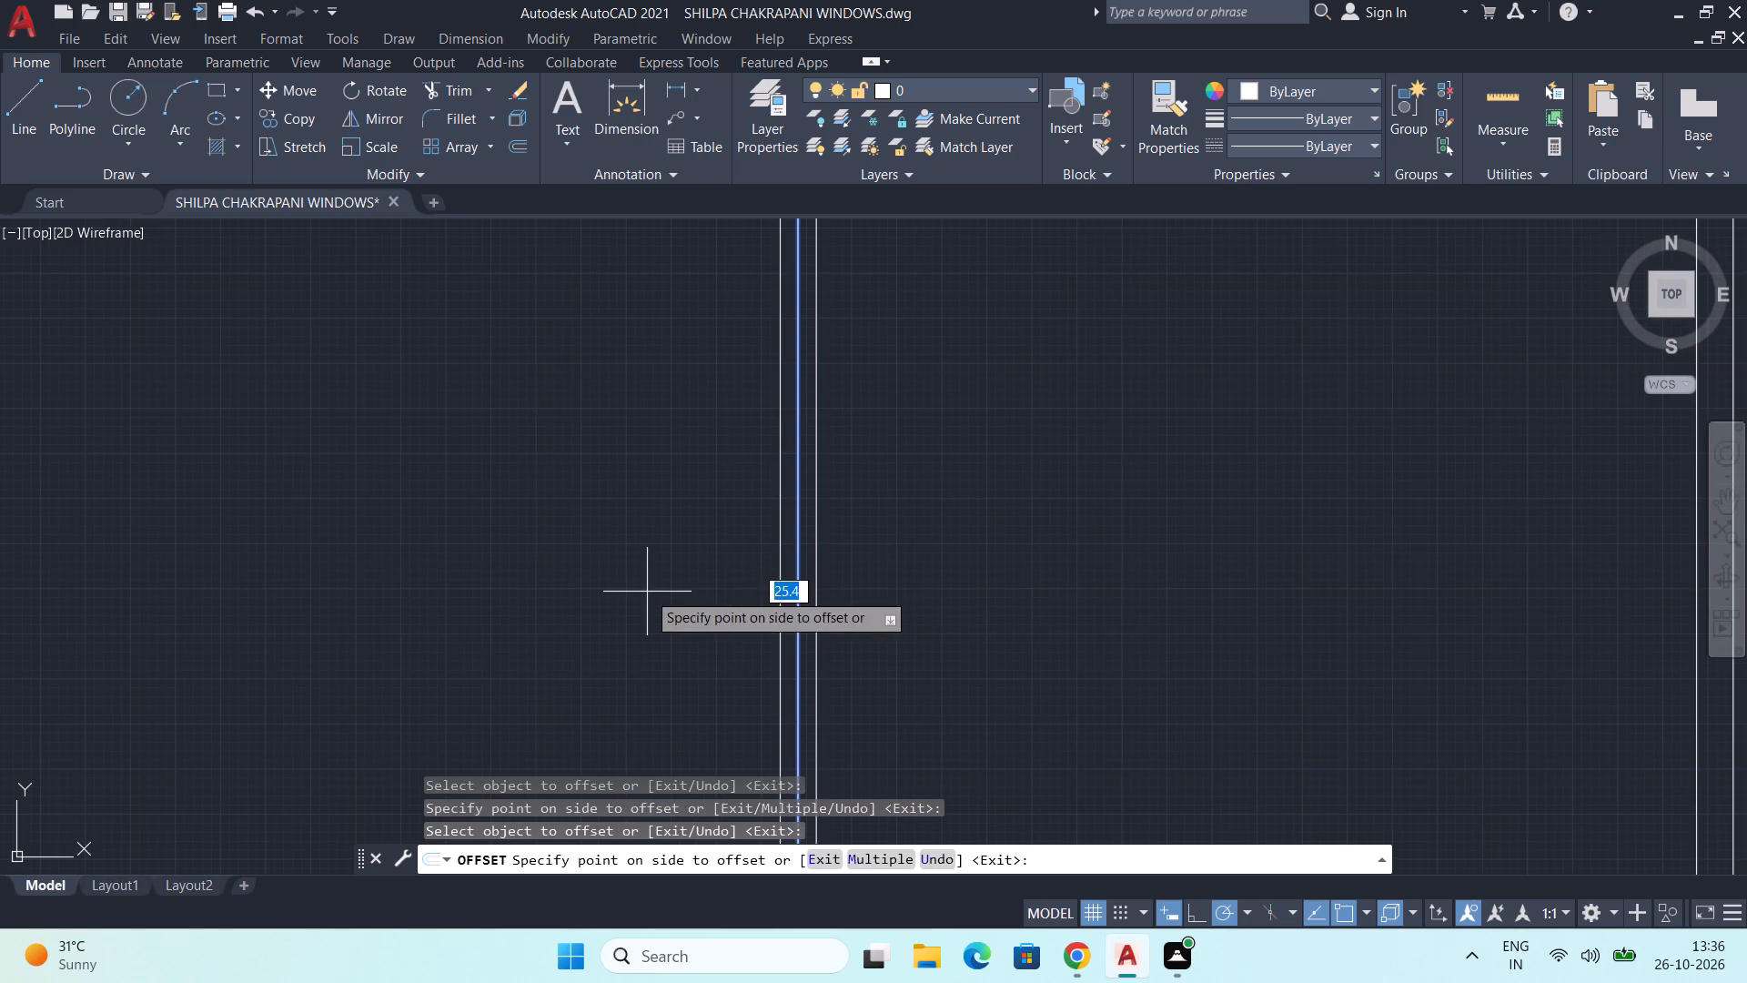
left_click(647, 592)
key("space")
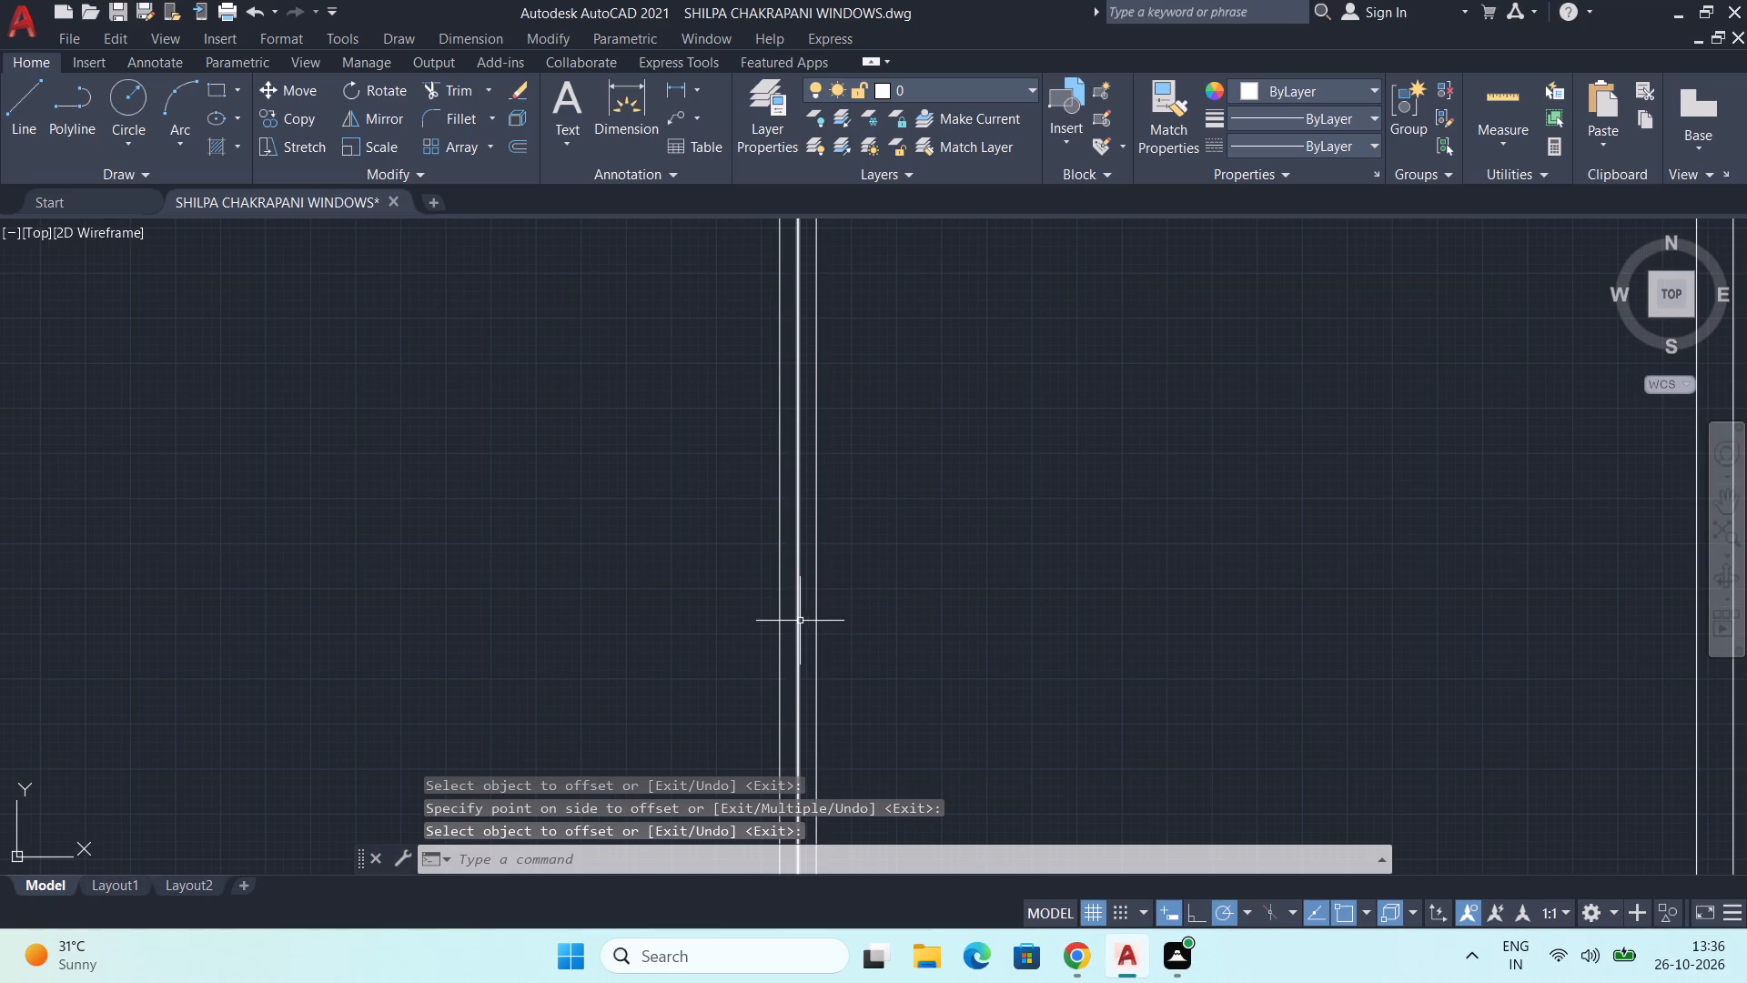
left_click(800, 621)
key("Delete")
Add a linear dimension of the divided window's overall width, placed just above its top edge between the paired long lines.
scroll(804, 620, "down", 3)
middle_click_drag(870, 656, 880, 613)
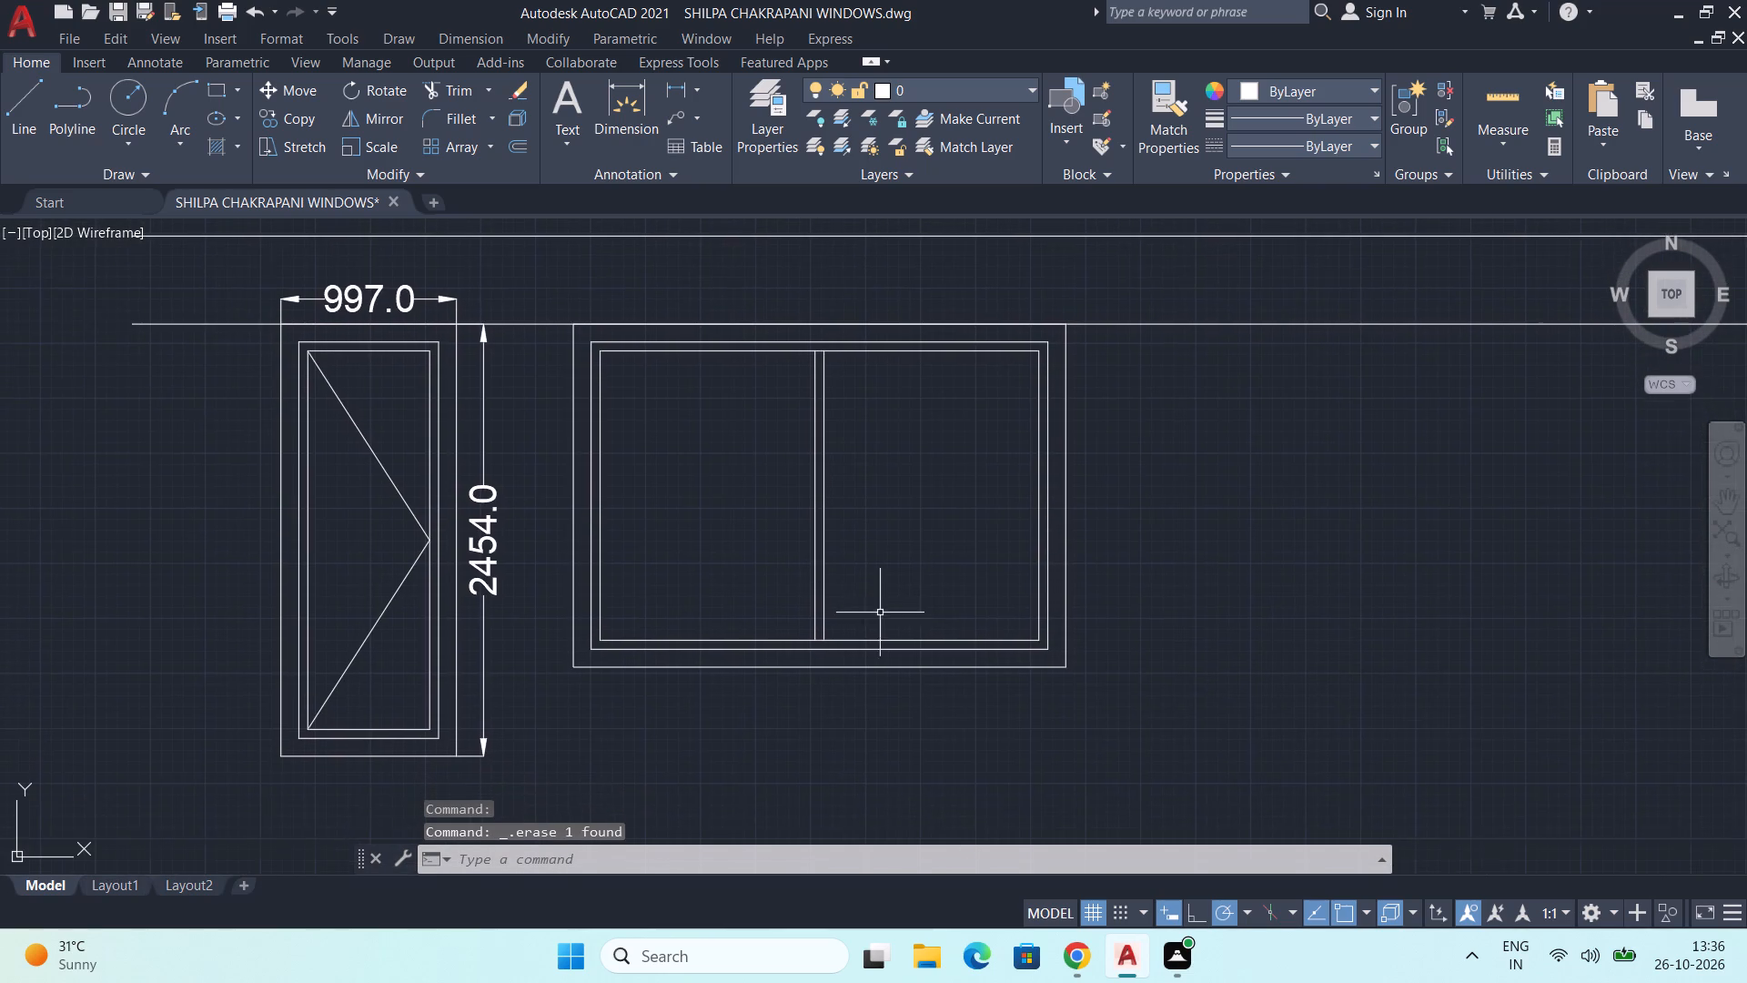
left_click(675, 84)
middle_click_drag(567, 479, 561, 593)
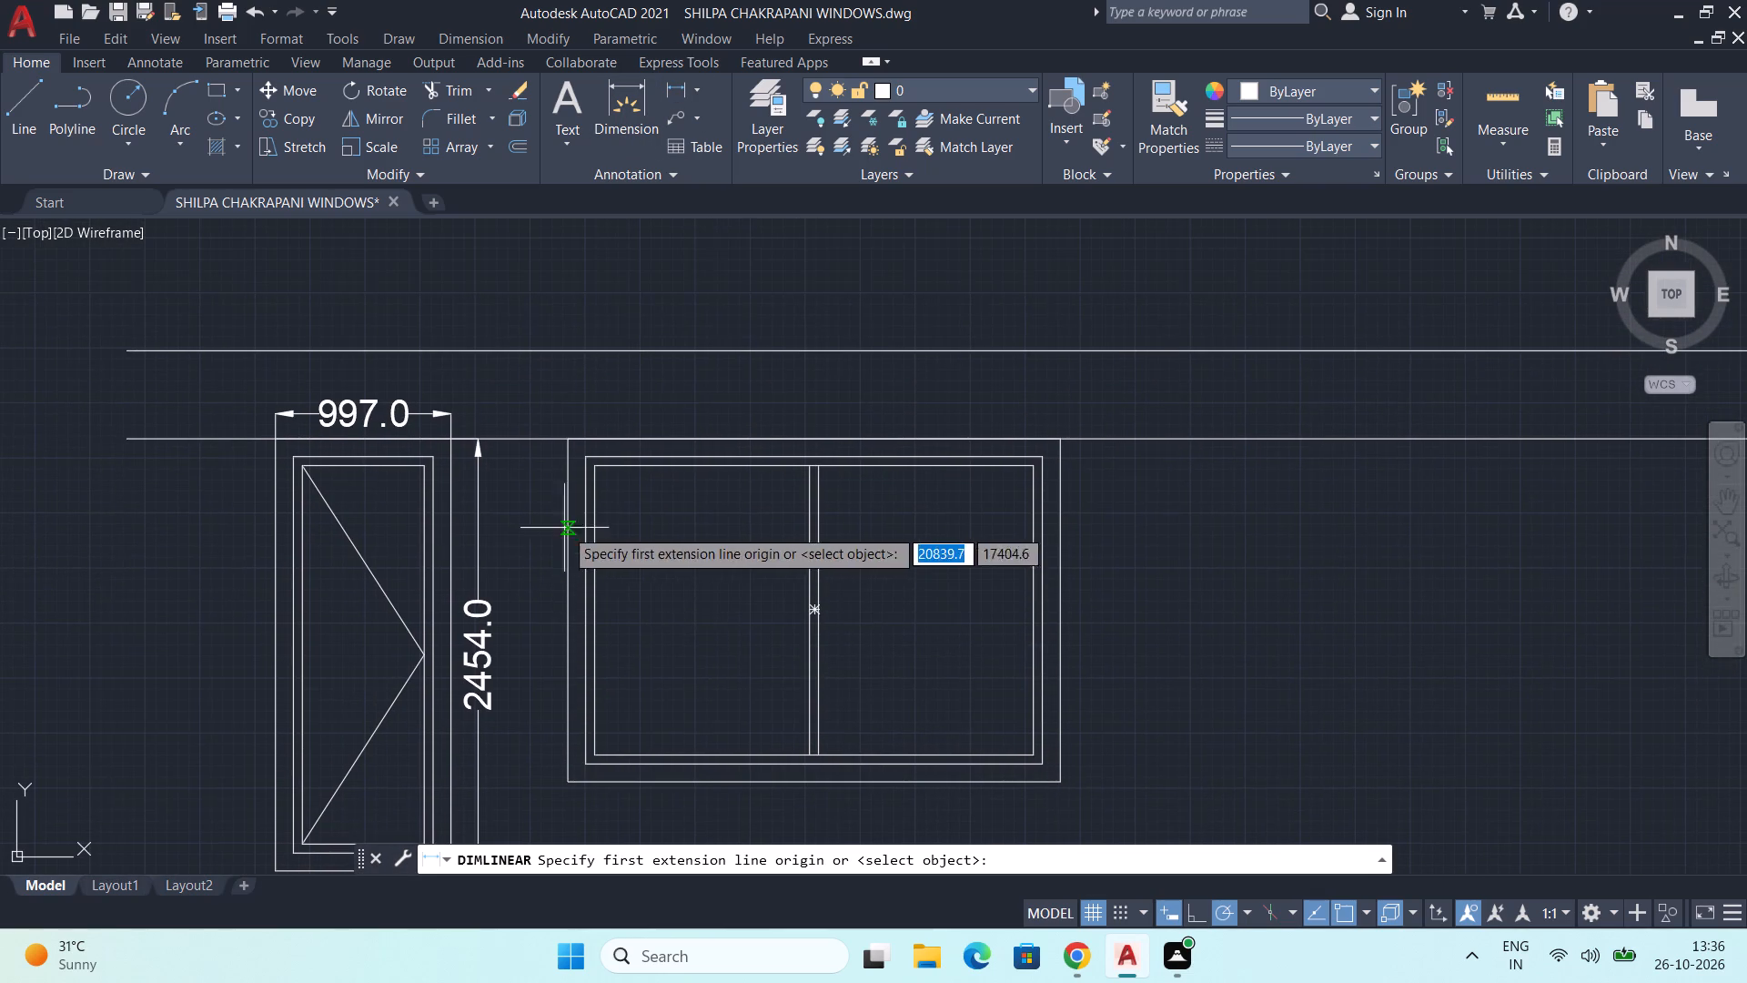
left_click_drag(567, 442, 588, 442)
middle_click_drag(1044, 448, 1023, 464)
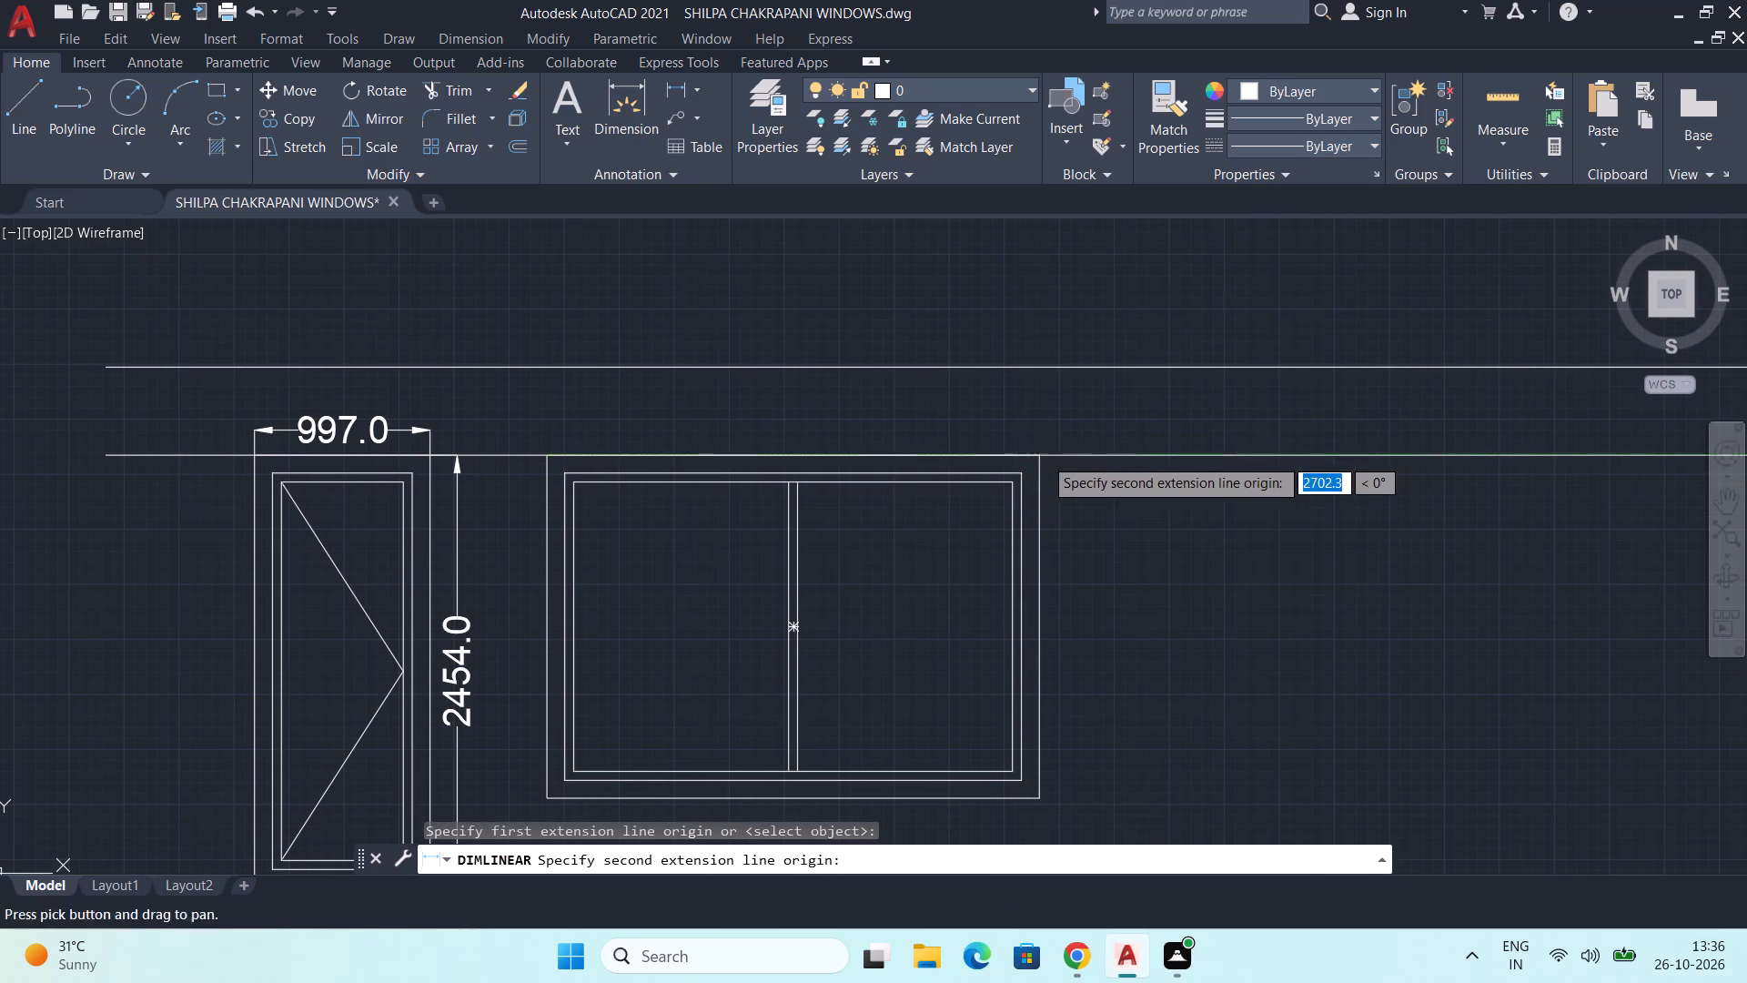
left_click(1044, 455)
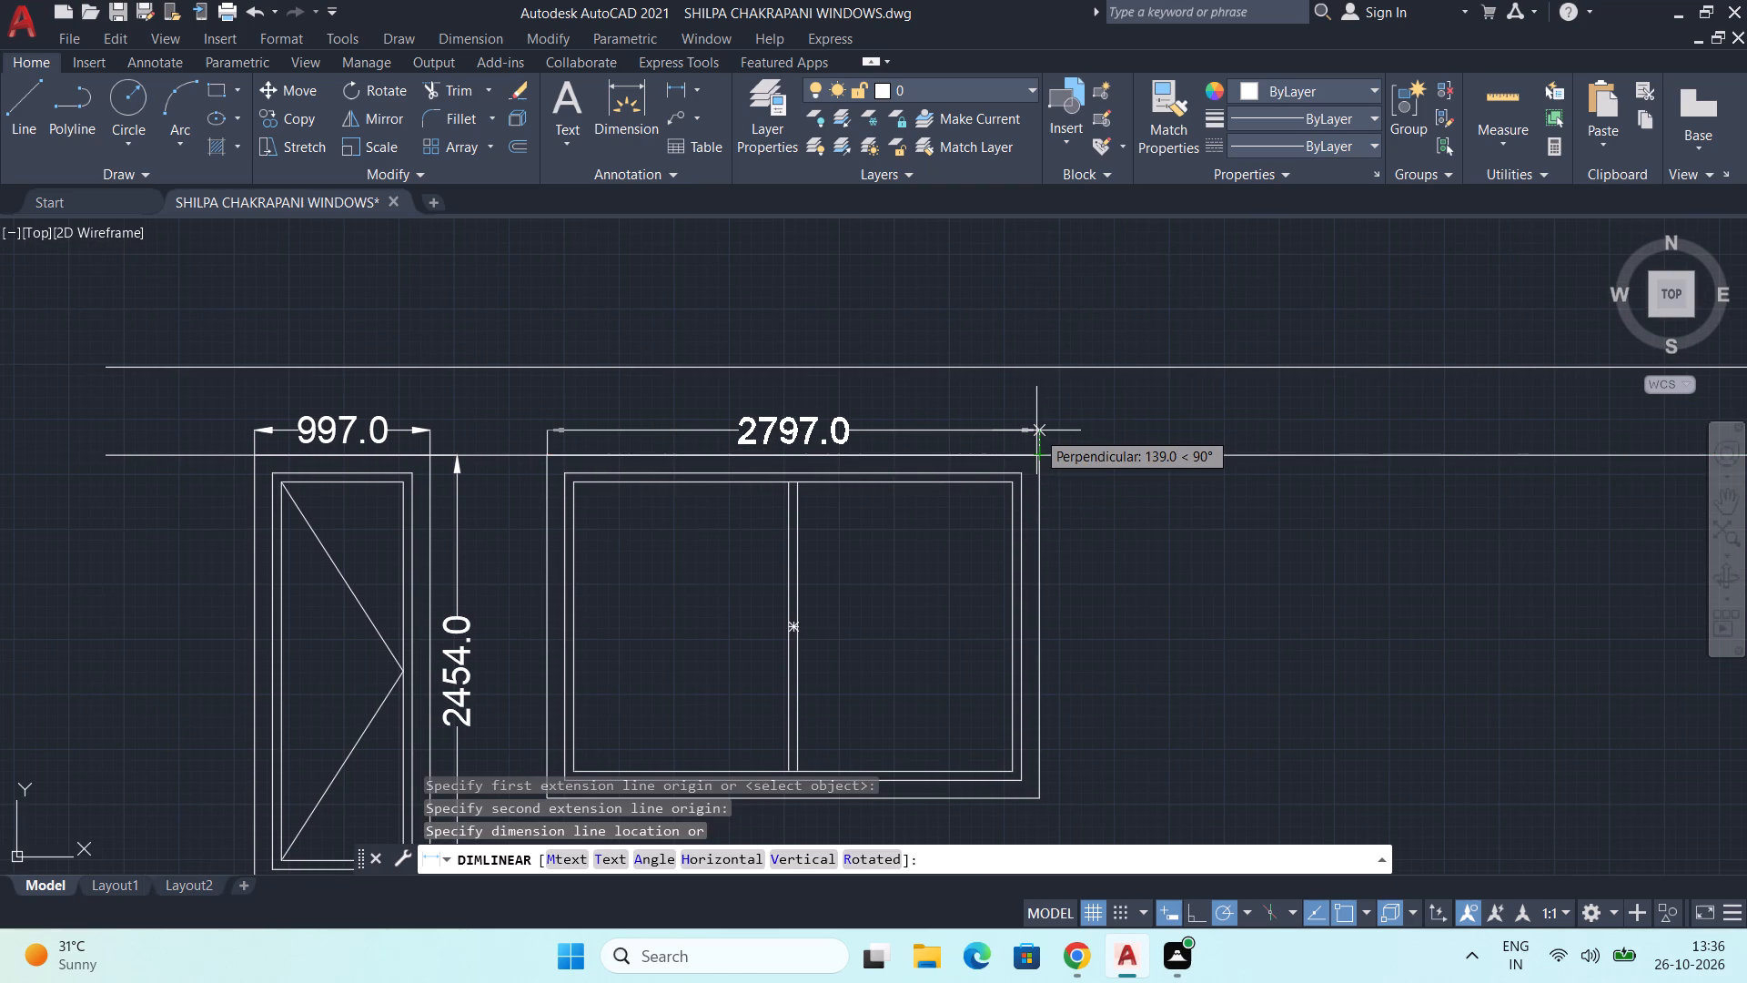
left_click(1036, 429)
Add a linear dimension of the same window's overall height, placed just outside its right edge.
middle_click_drag(1005, 558, 946, 513)
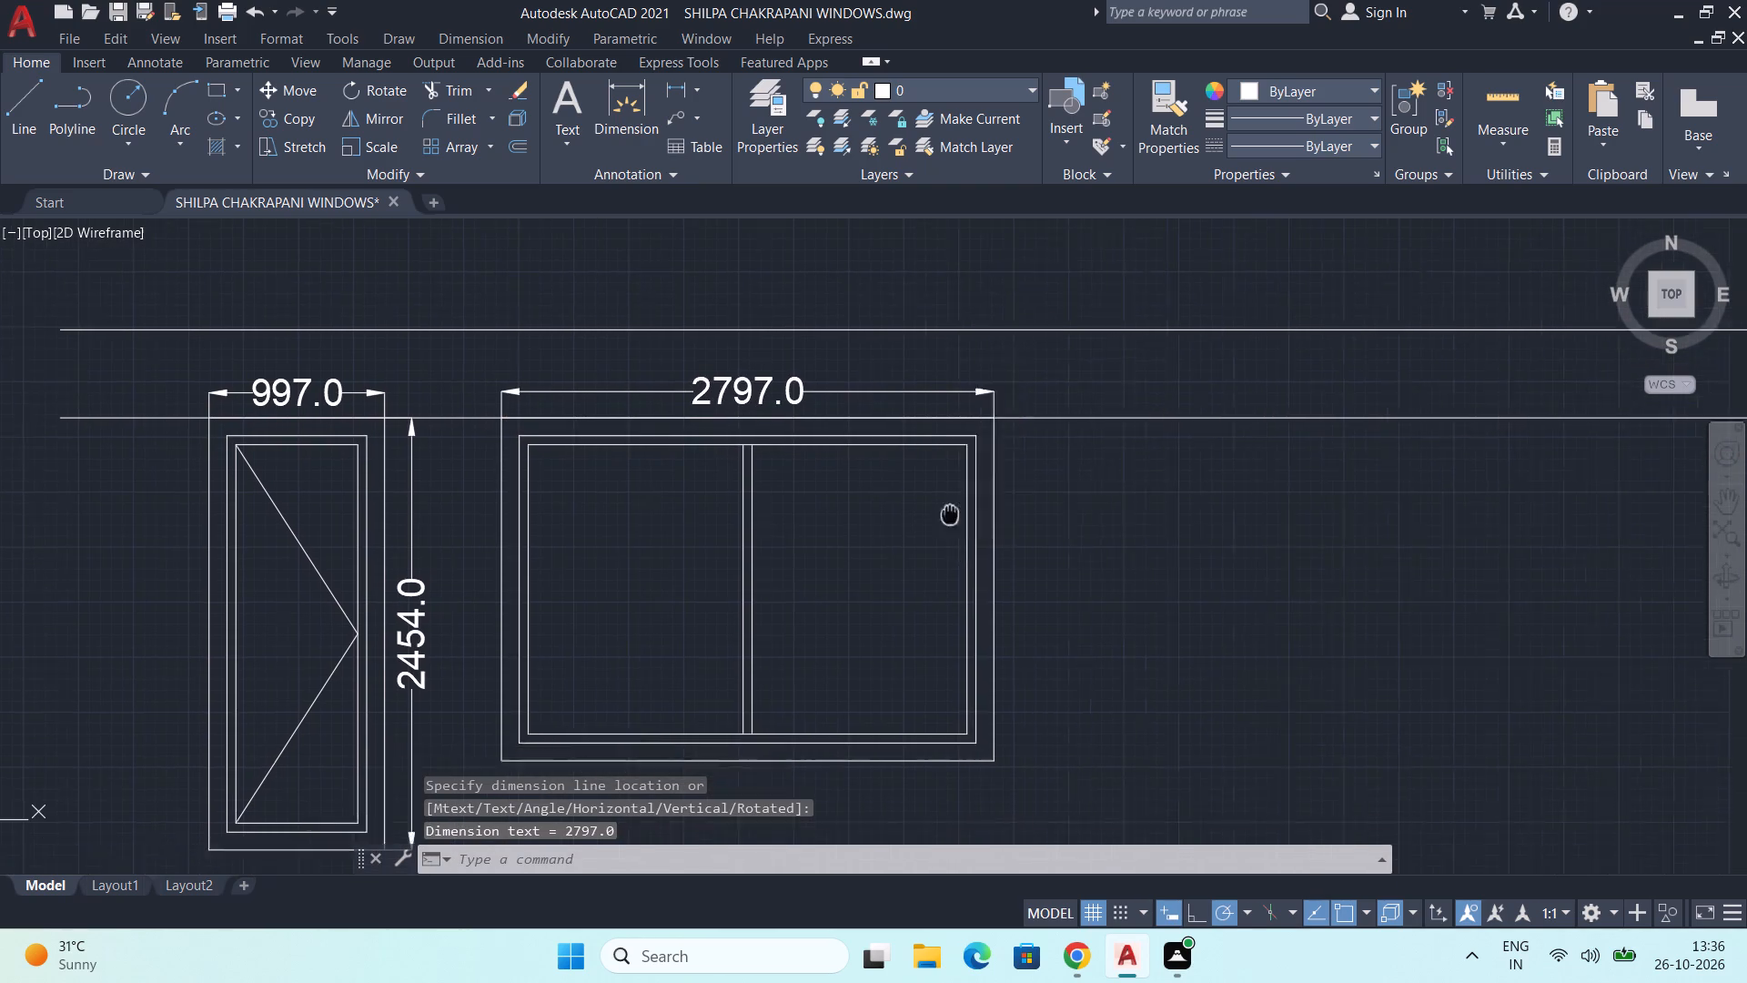
middle_click_drag(946, 513, 929, 501)
key("space")
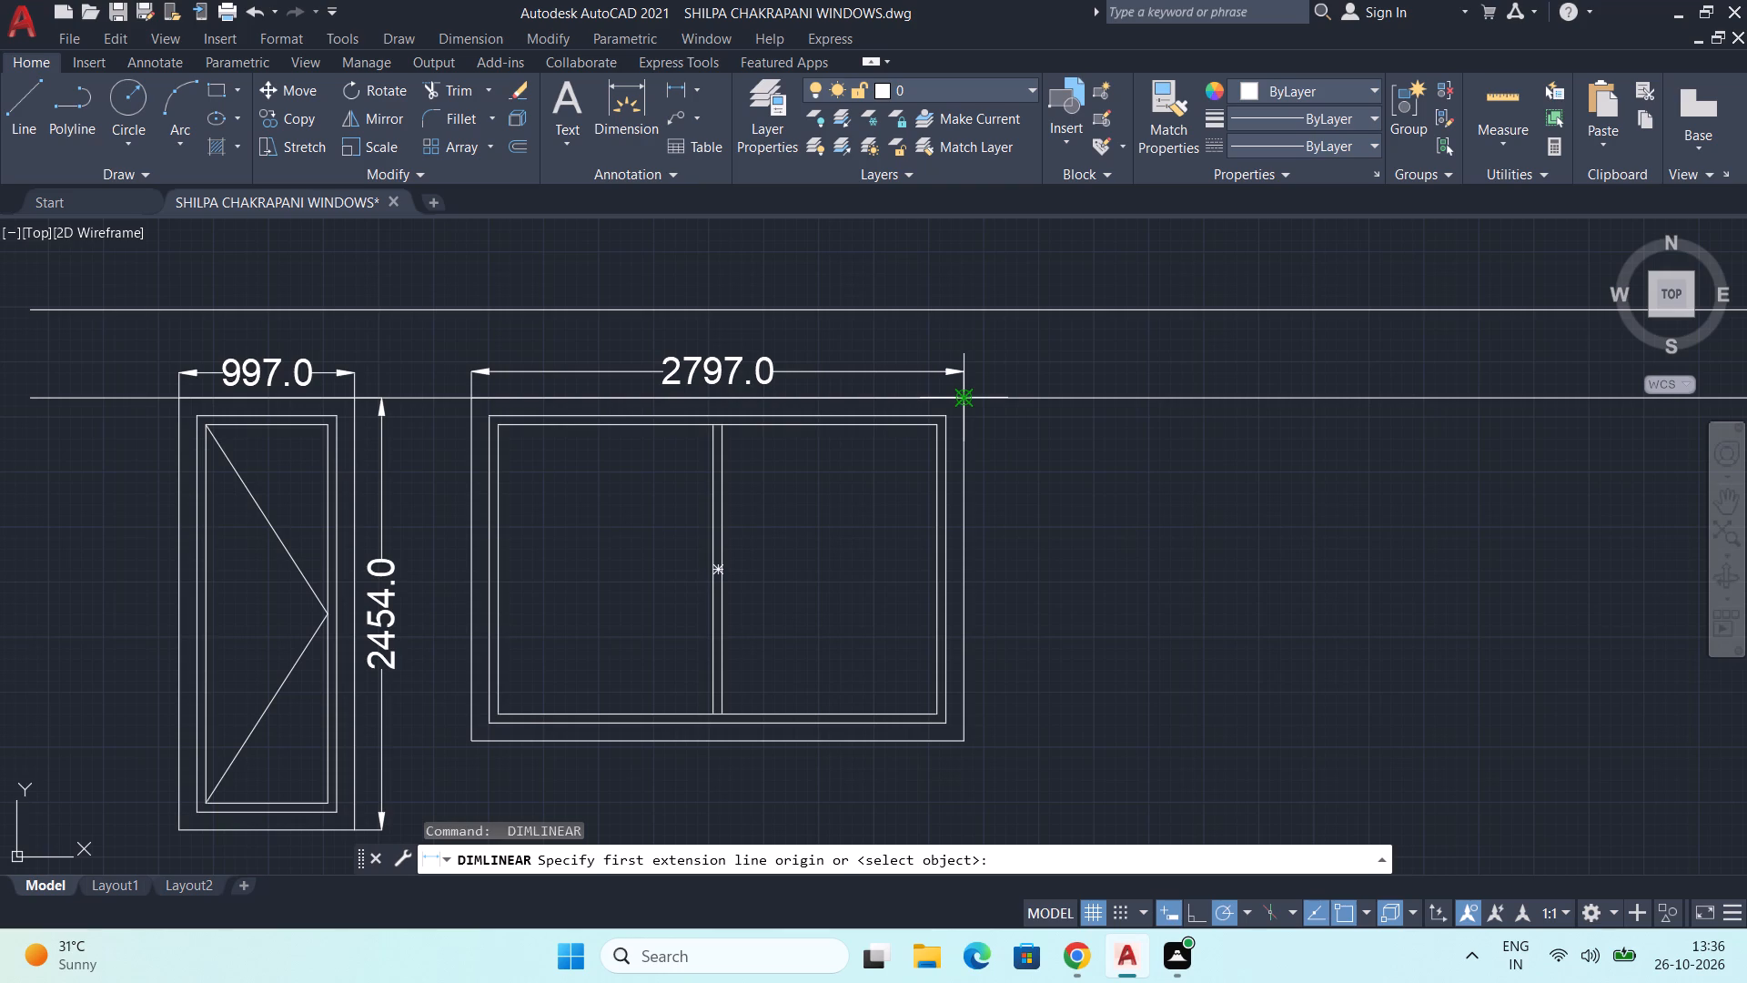
left_click(958, 398)
middle_click_drag(998, 659, 977, 613)
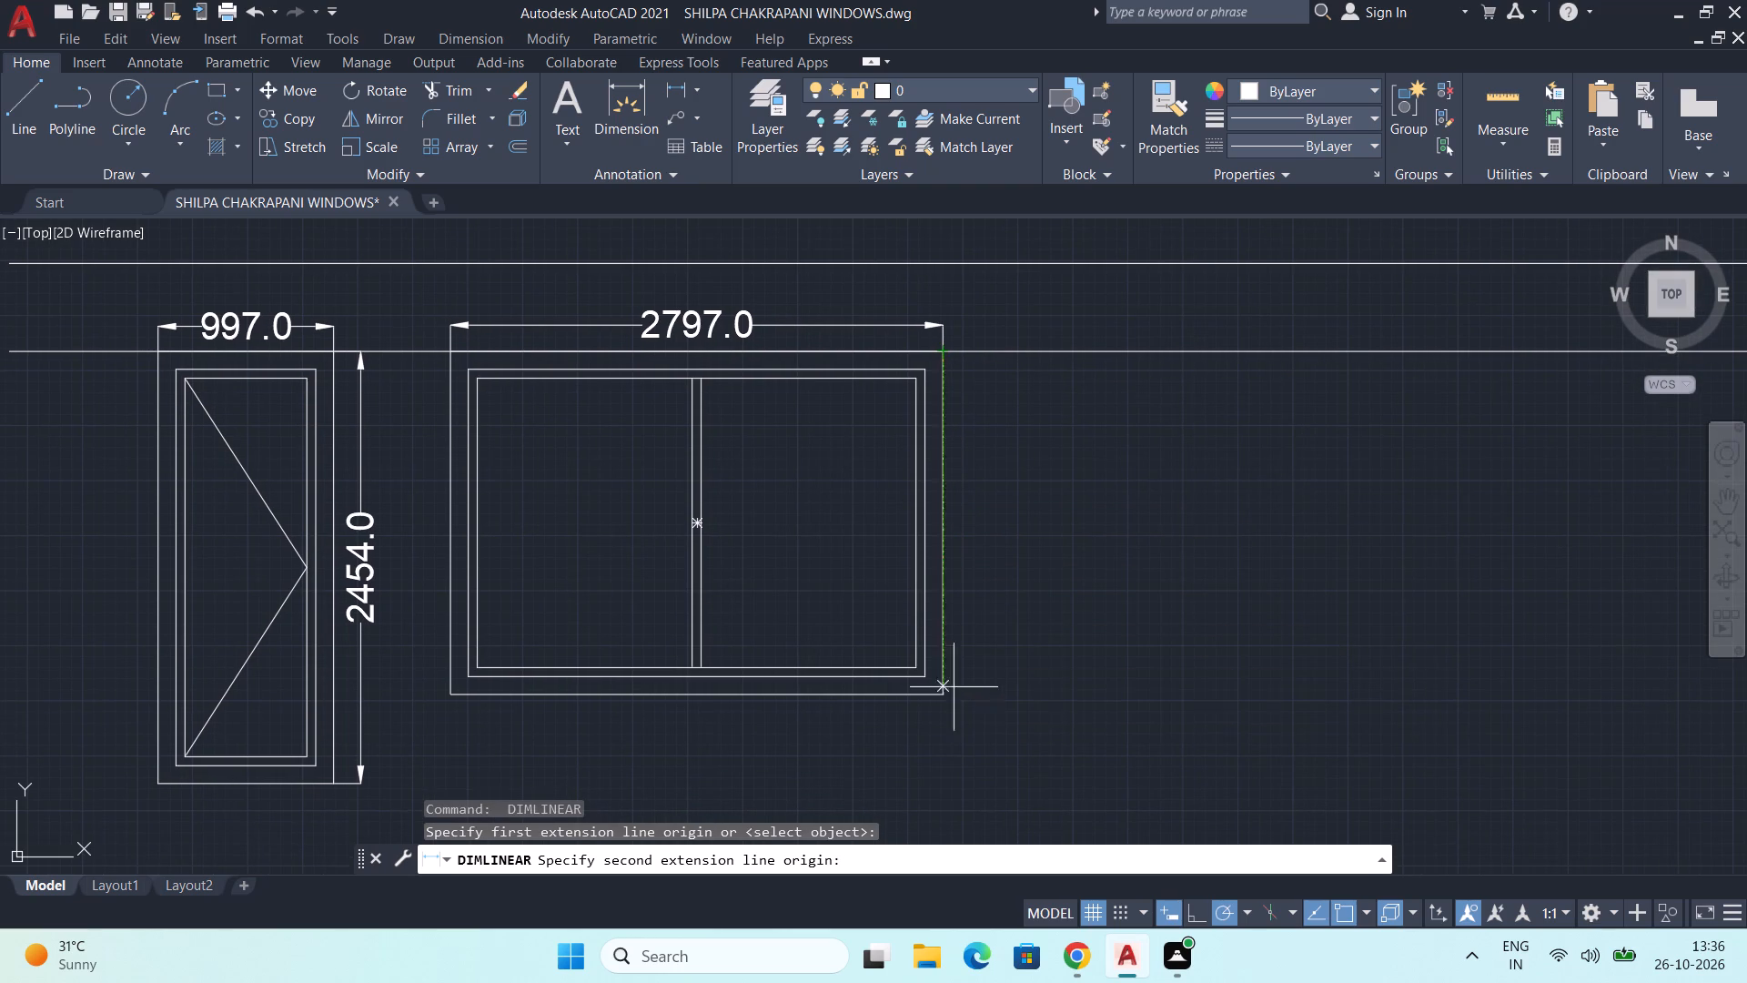
left_click(944, 698)
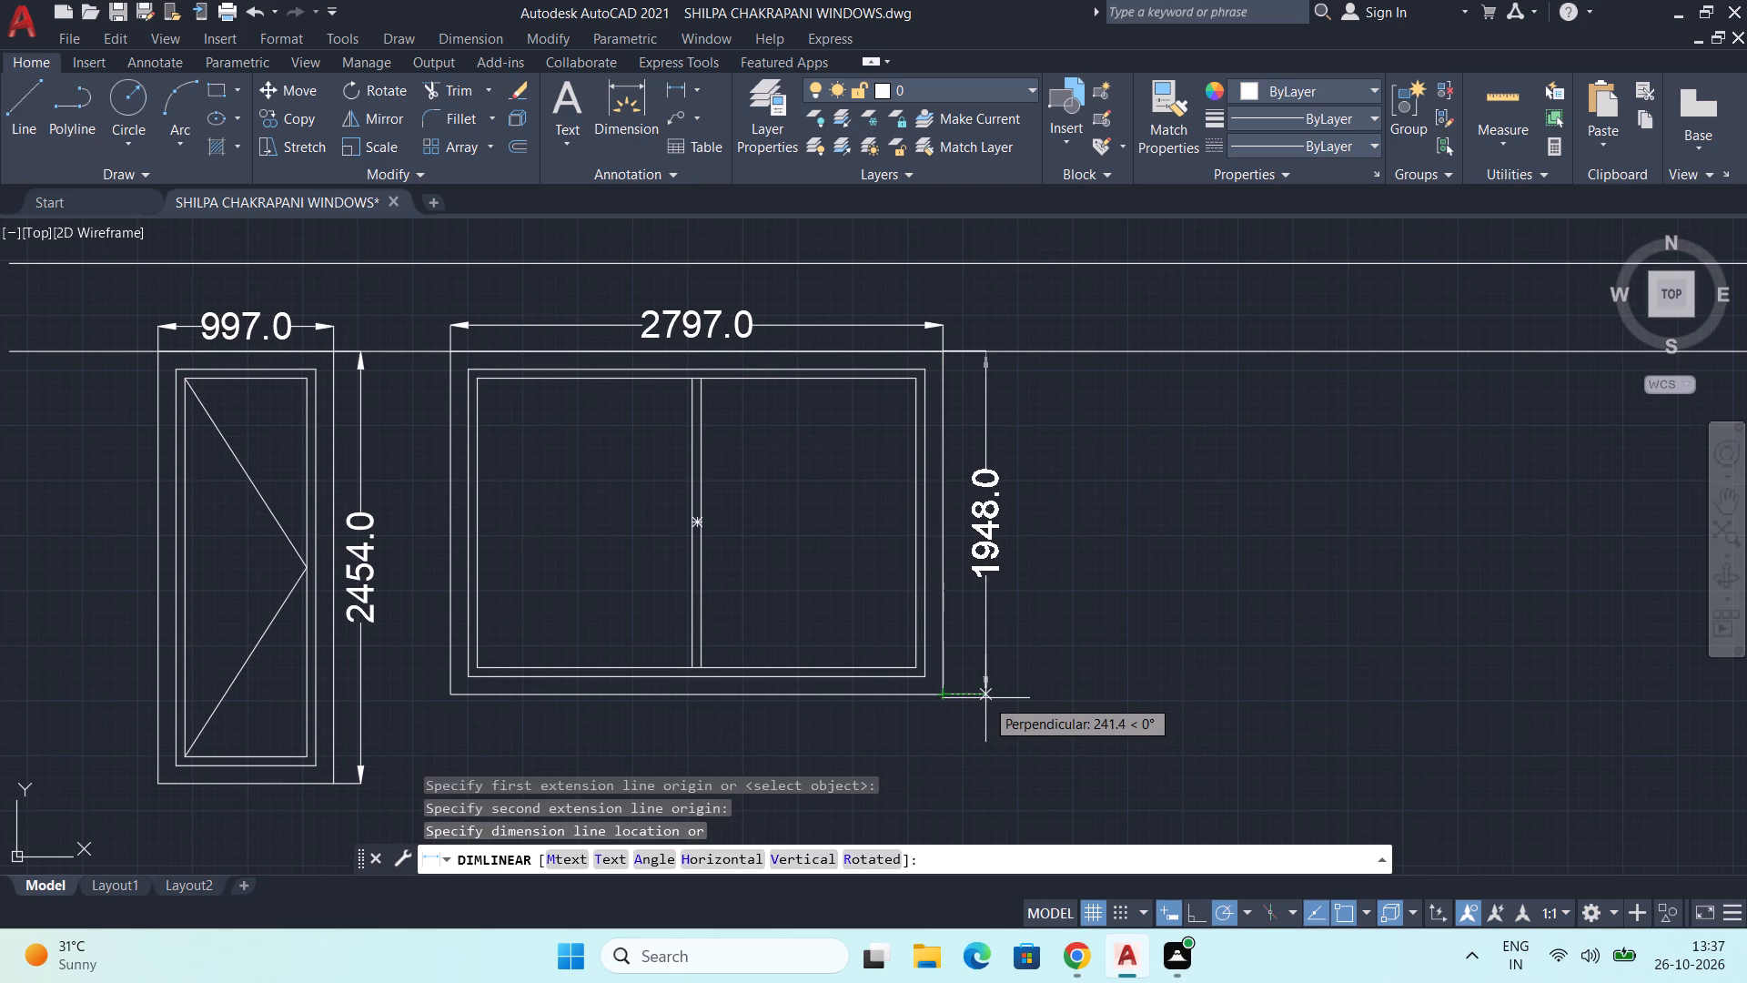
left_click(974, 701)
Draw a 3800 by 1998 rectangle hanging from the lower long line, to the right of the dimensioned 2797 by 1948 window.
scroll(929, 727, "down", 1)
middle_click_drag(940, 767, 922, 687)
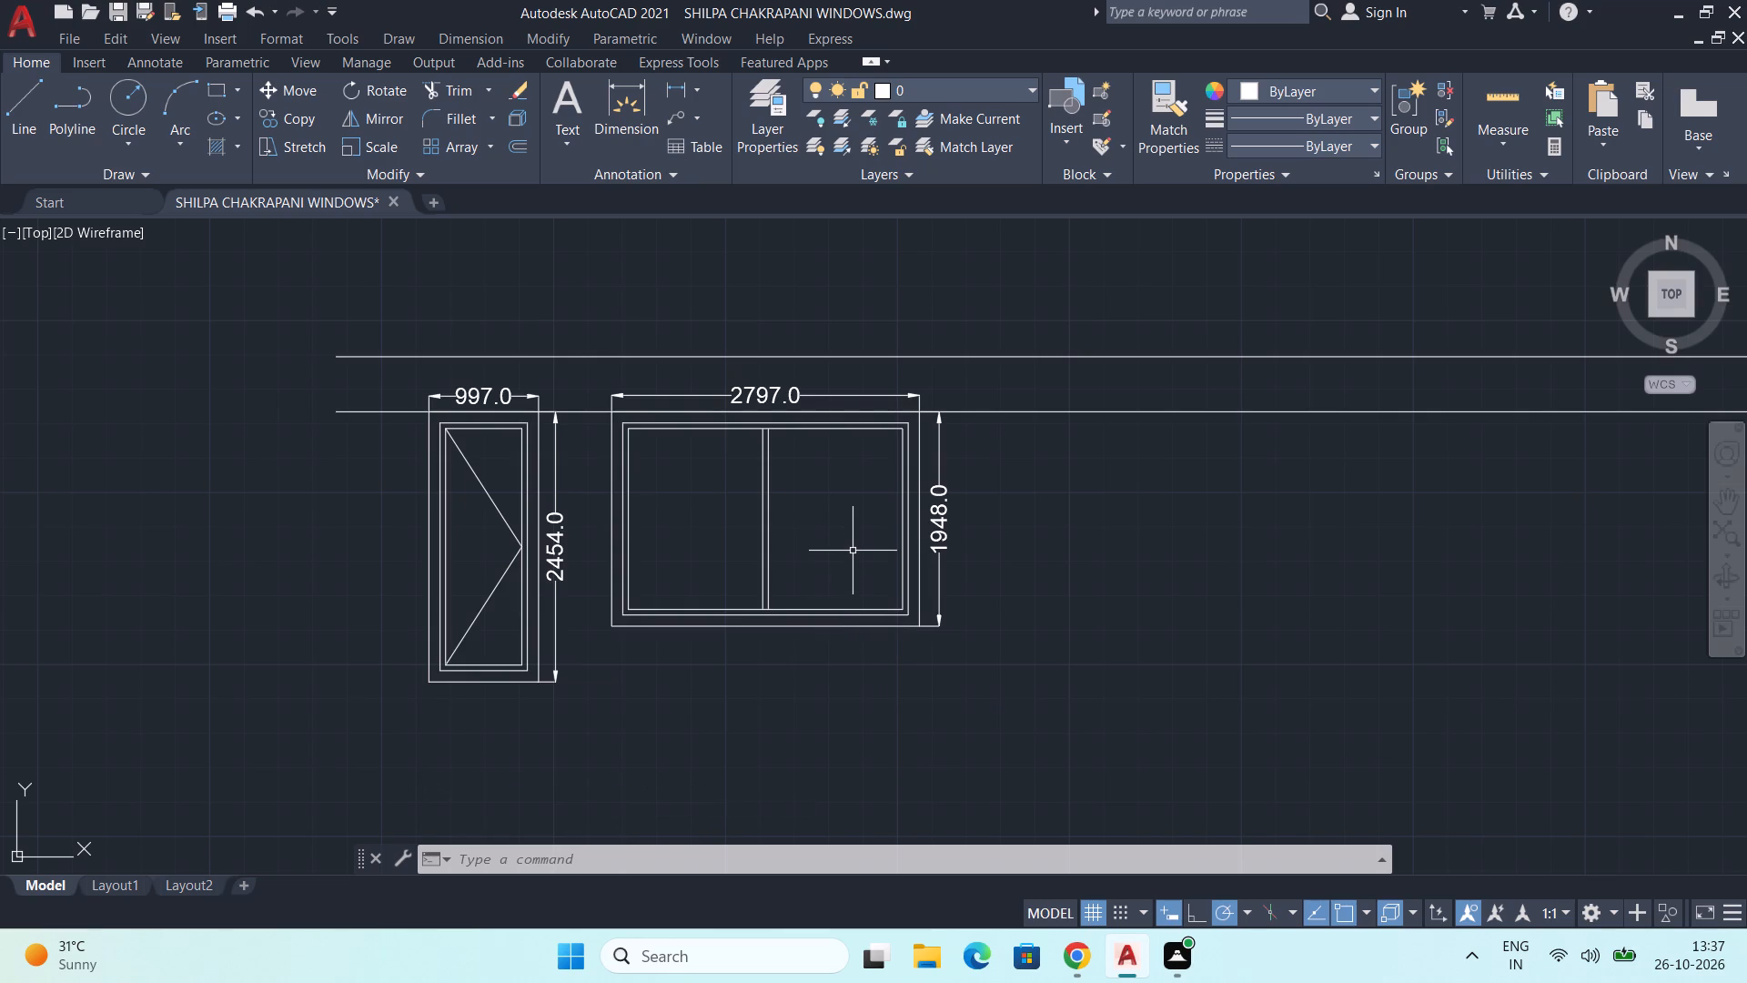
middle_click_drag(764, 594, 665, 580)
scroll(655, 525, "down", 1)
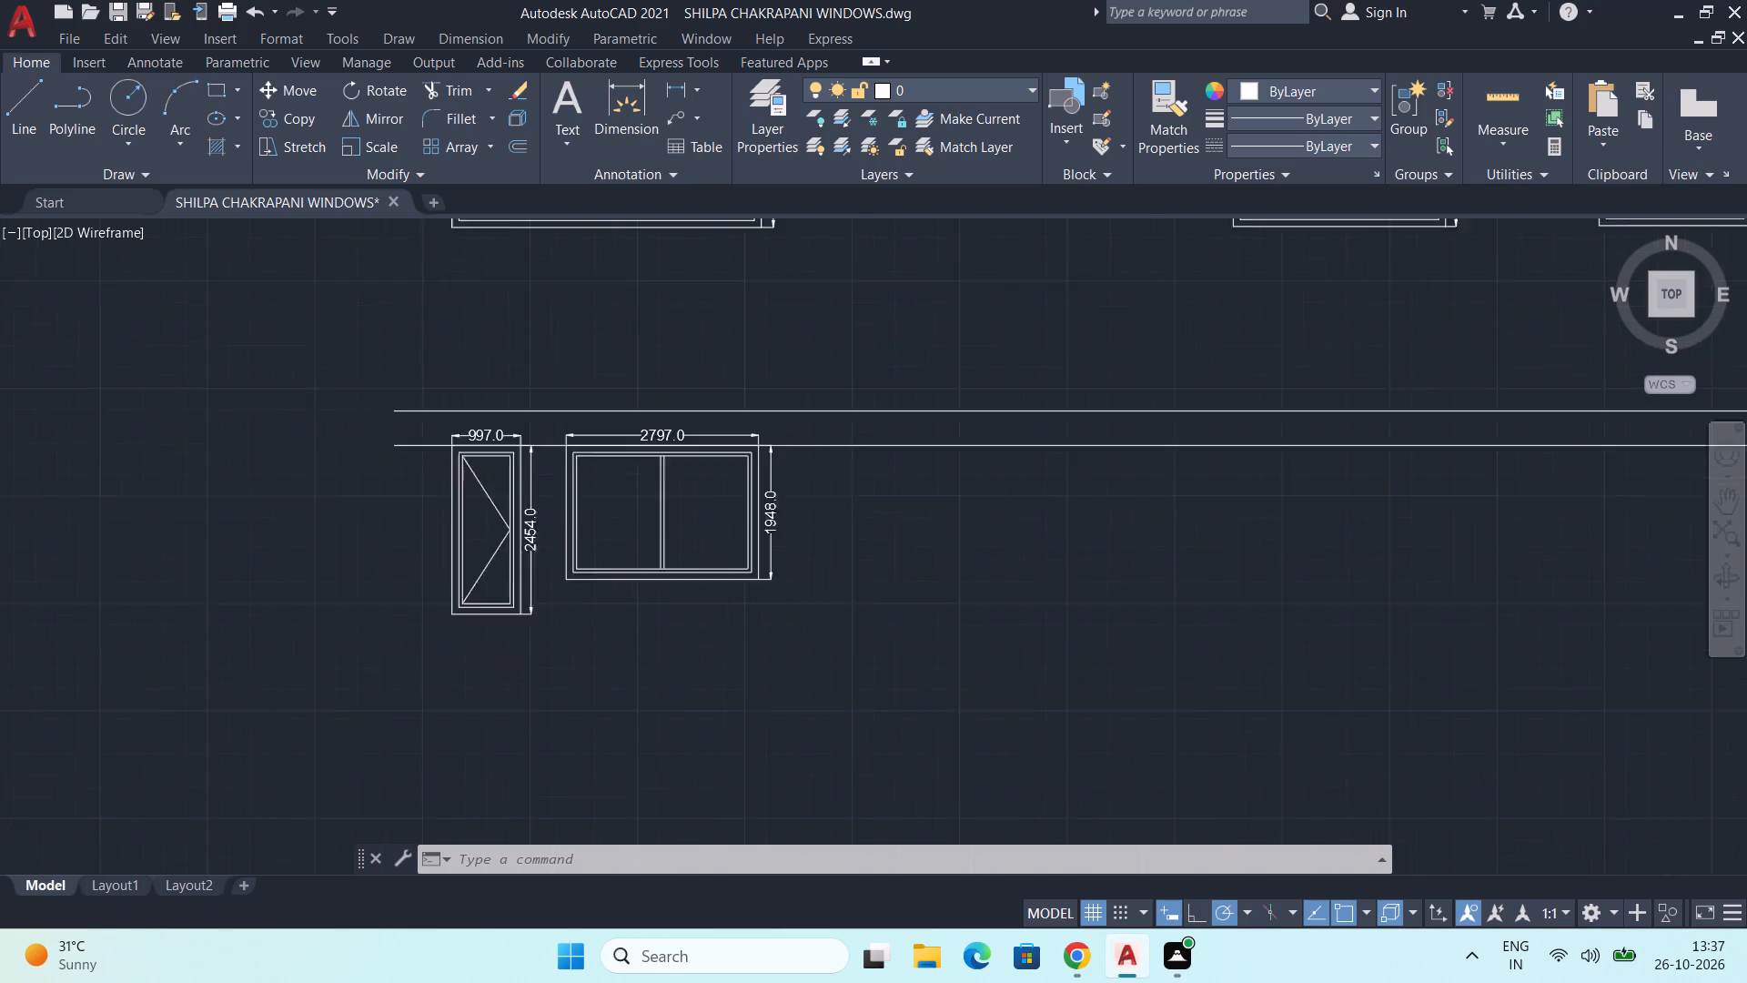
scroll(655, 525, "down", 1)
middle_click_drag(717, 573, 638, 560)
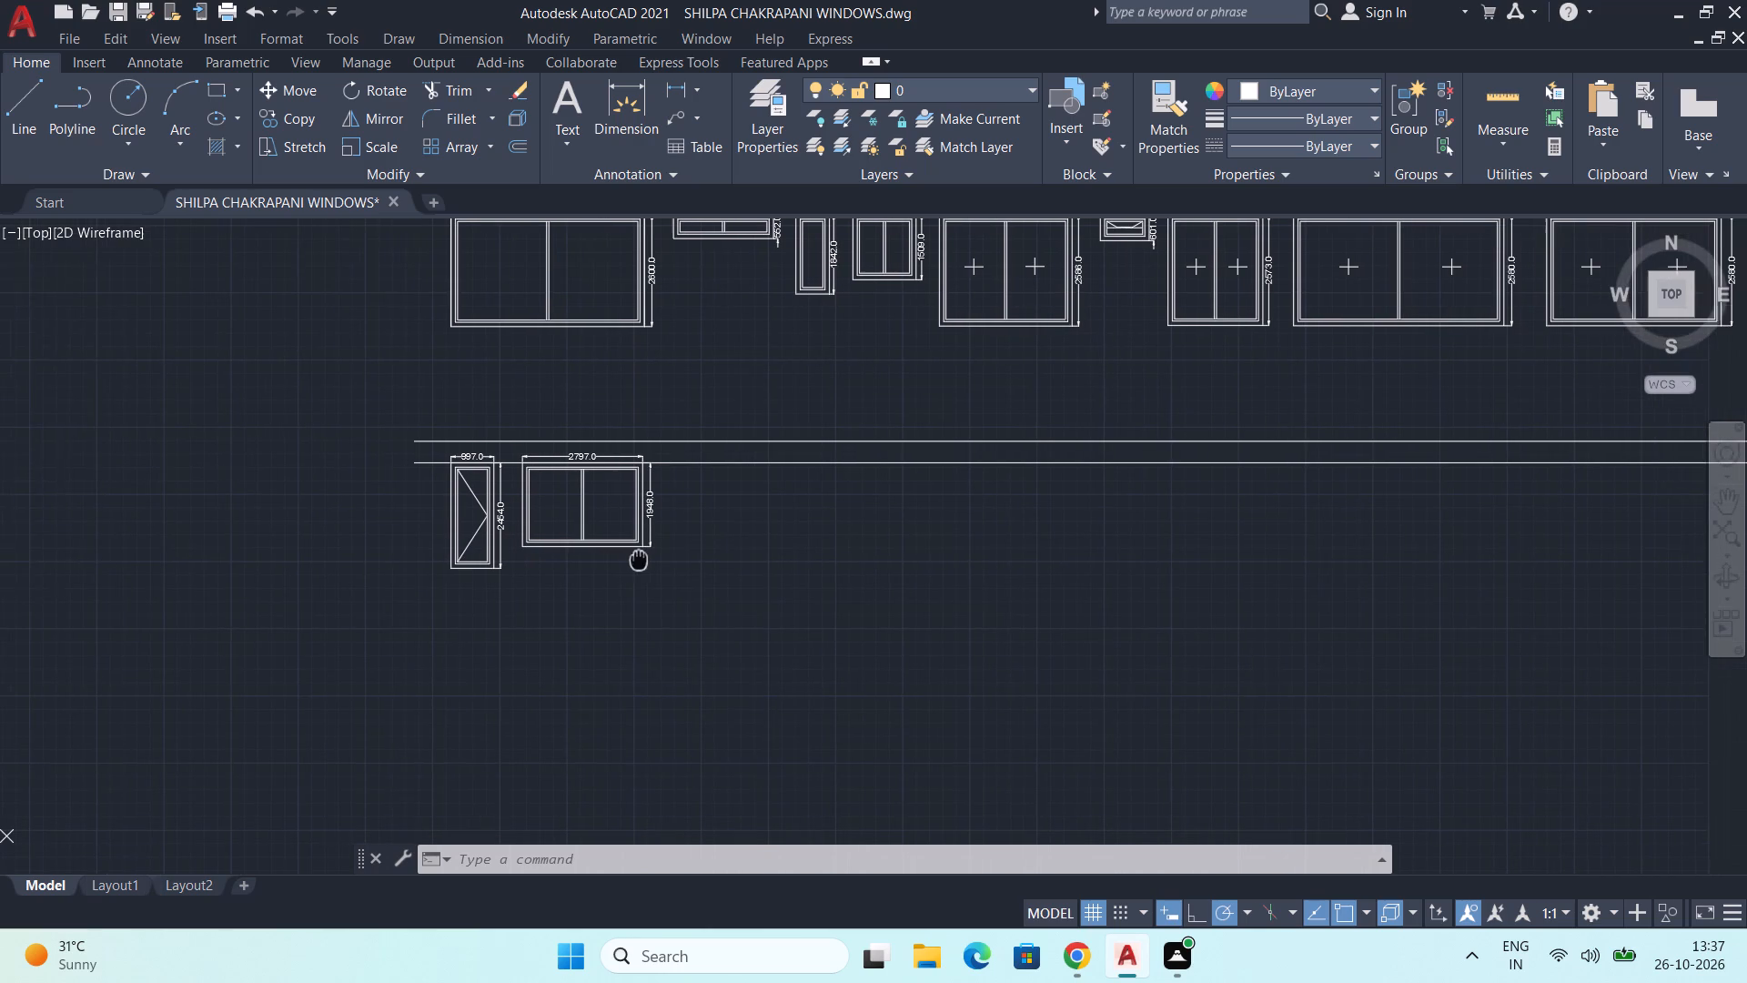
middle_click_drag(638, 560, 636, 560)
left_click(218, 92)
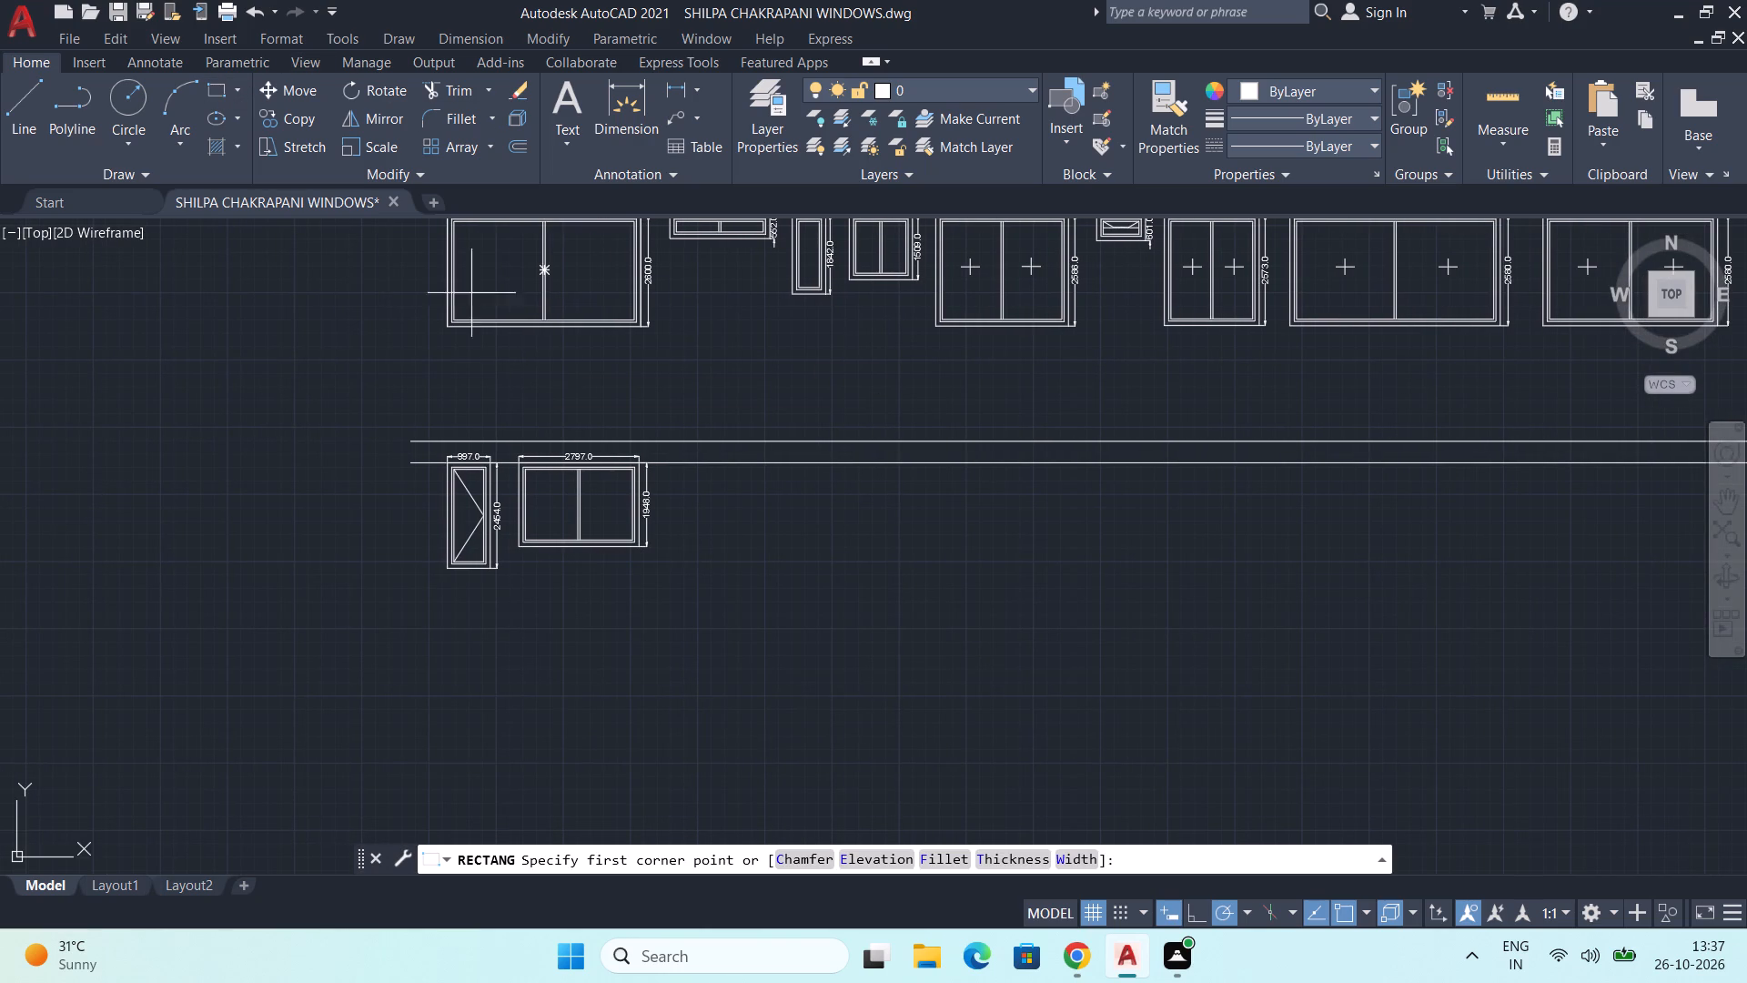
scroll(641, 476, "up", 1)
middle_click_drag(719, 520, 634, 510)
scroll(615, 478, "up", 1)
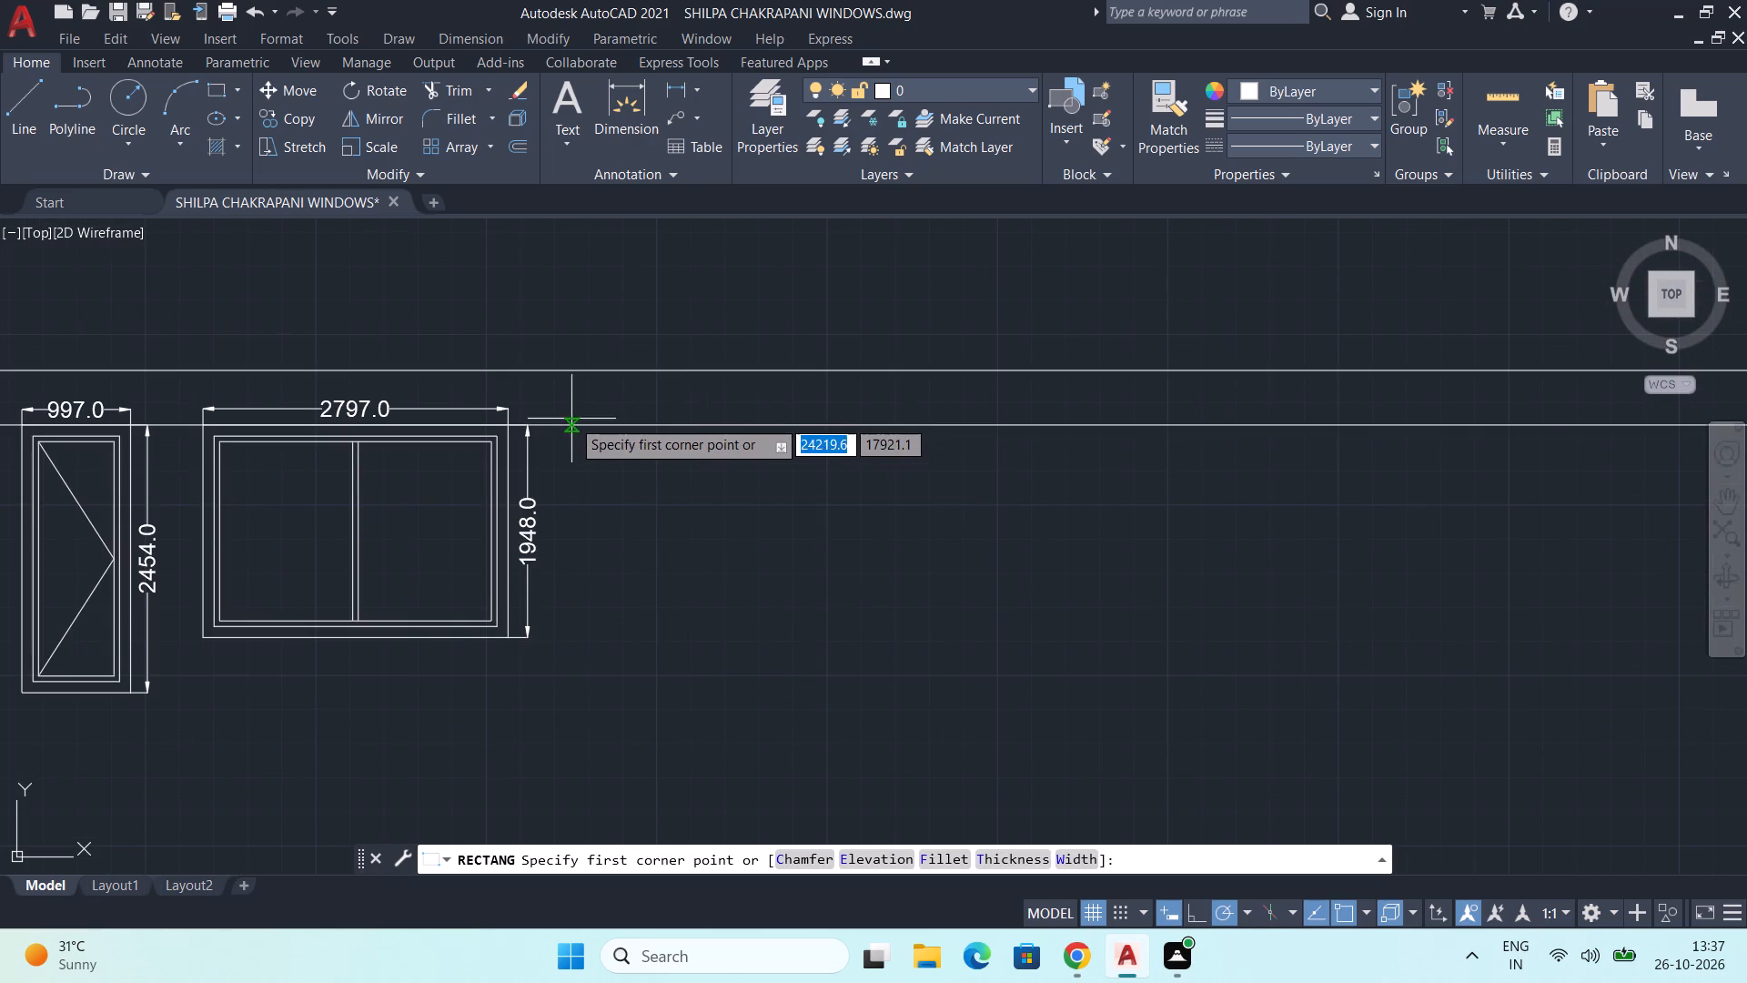
left_click(623, 425)
middle_click_drag(983, 655, 946, 629)
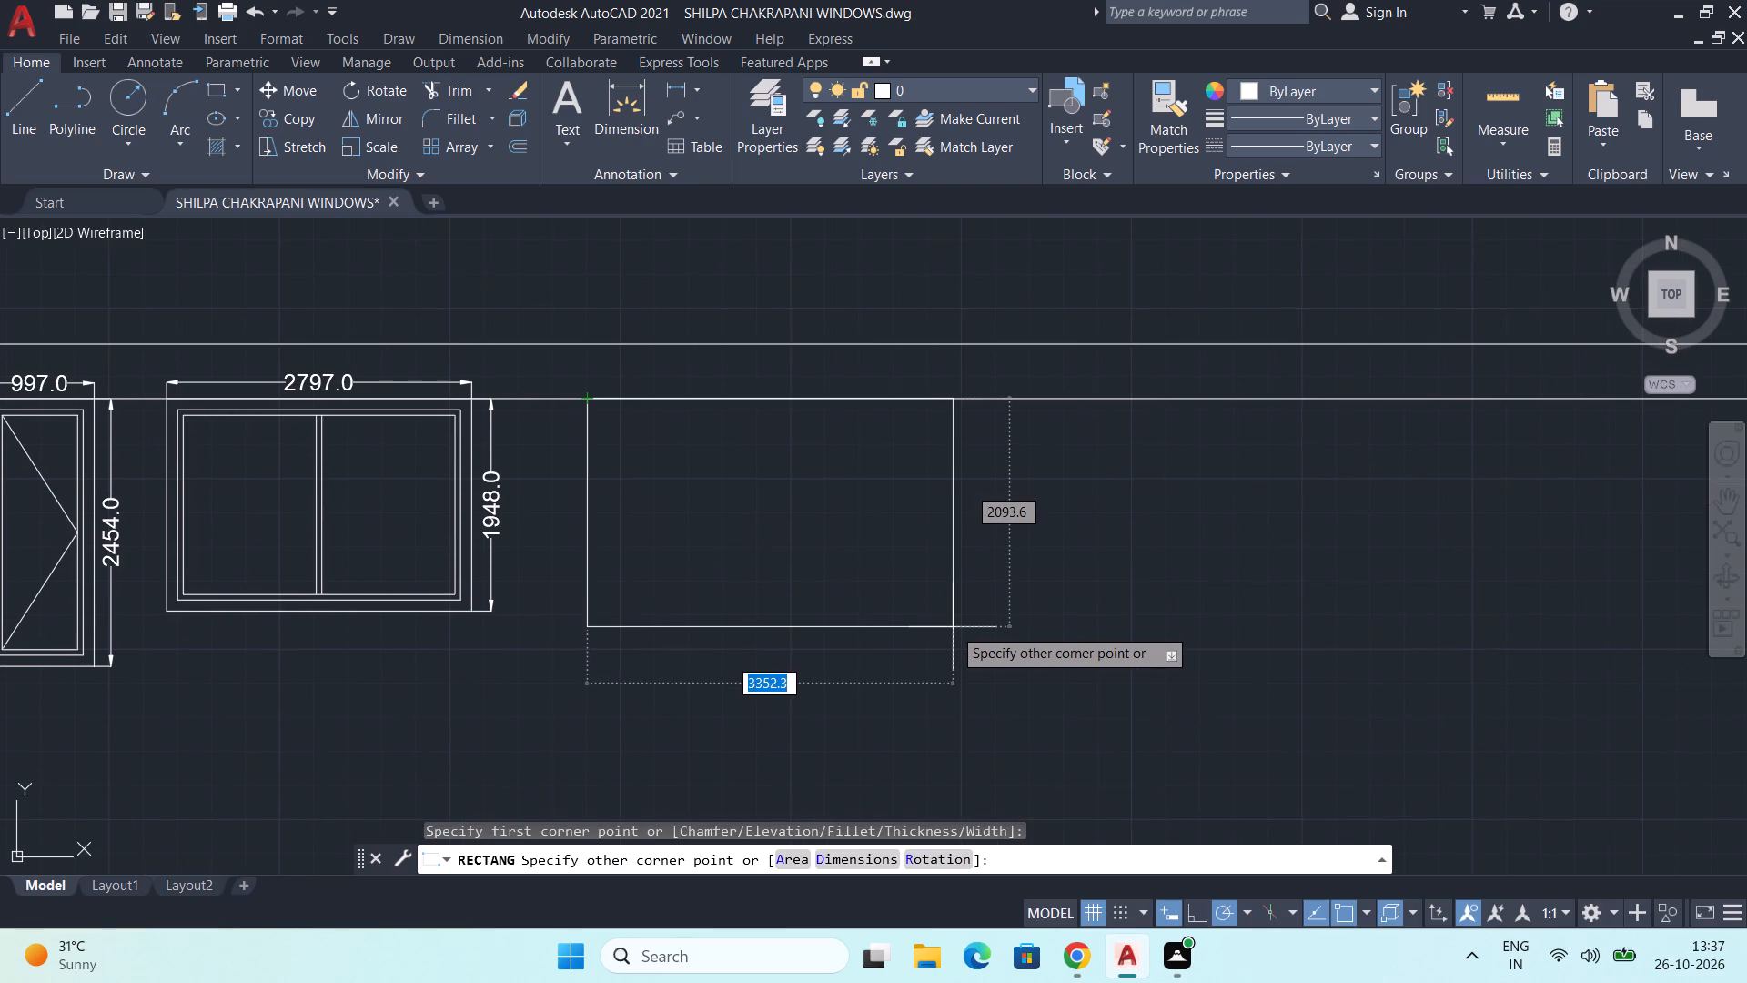
type("3800")
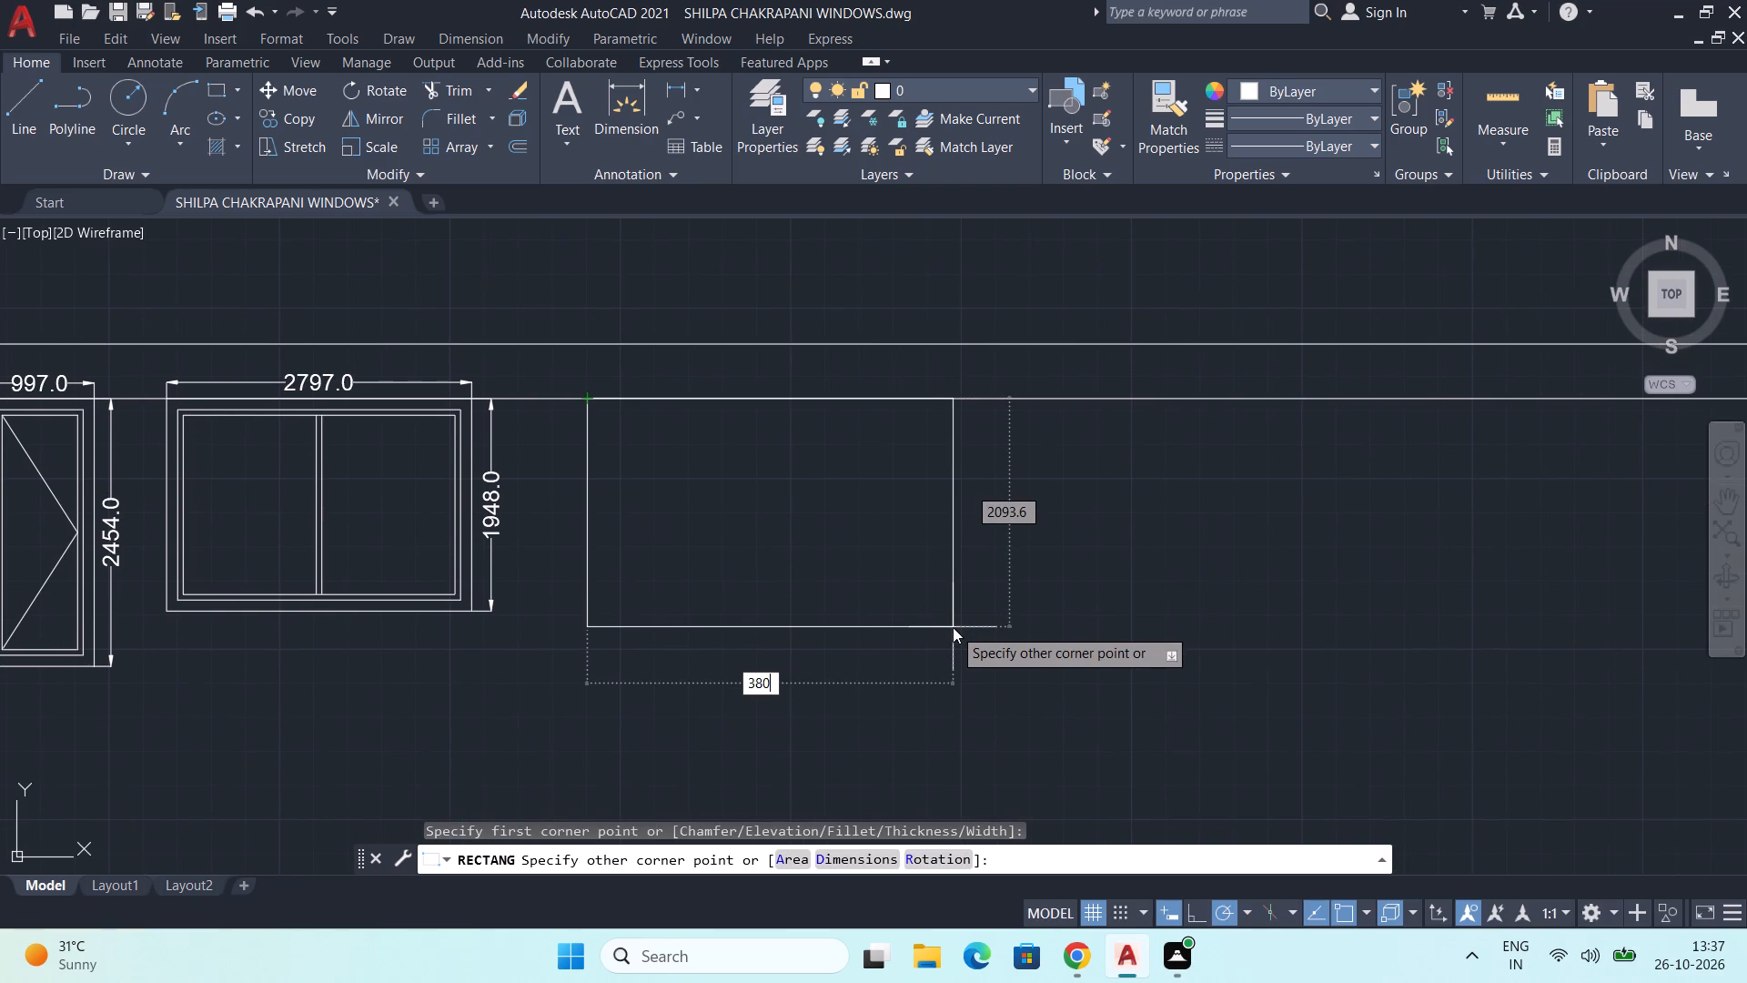
key("Tab")
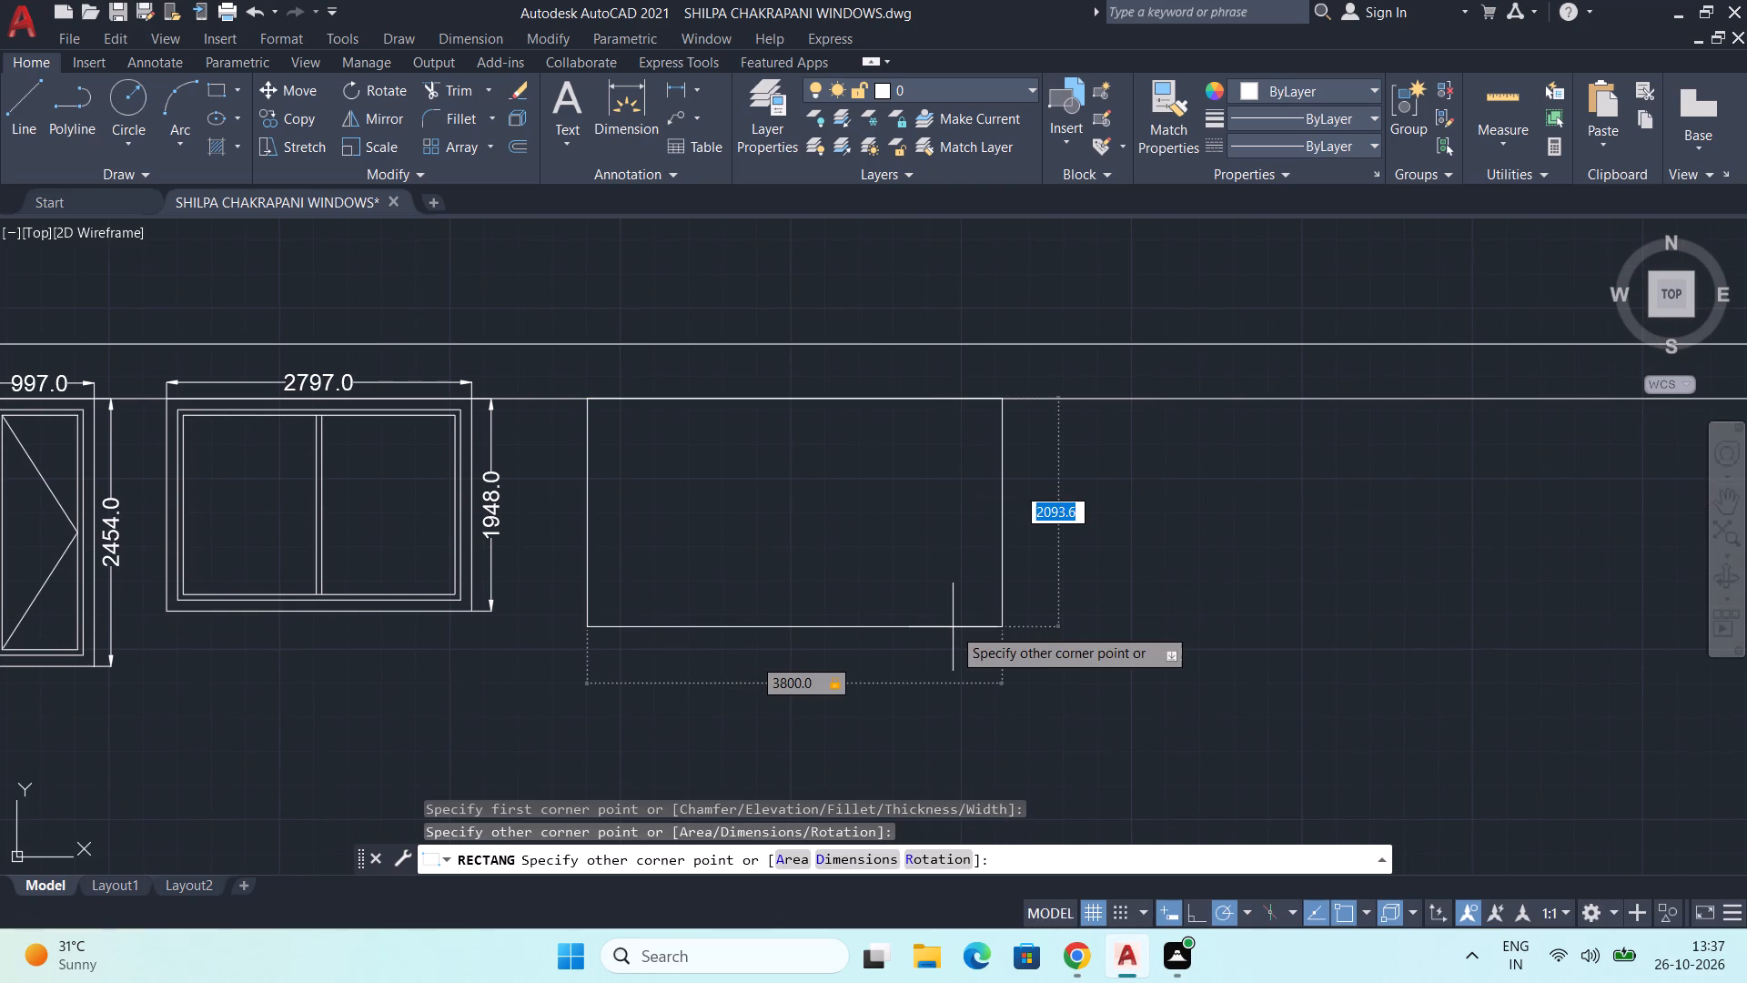
type("1998")
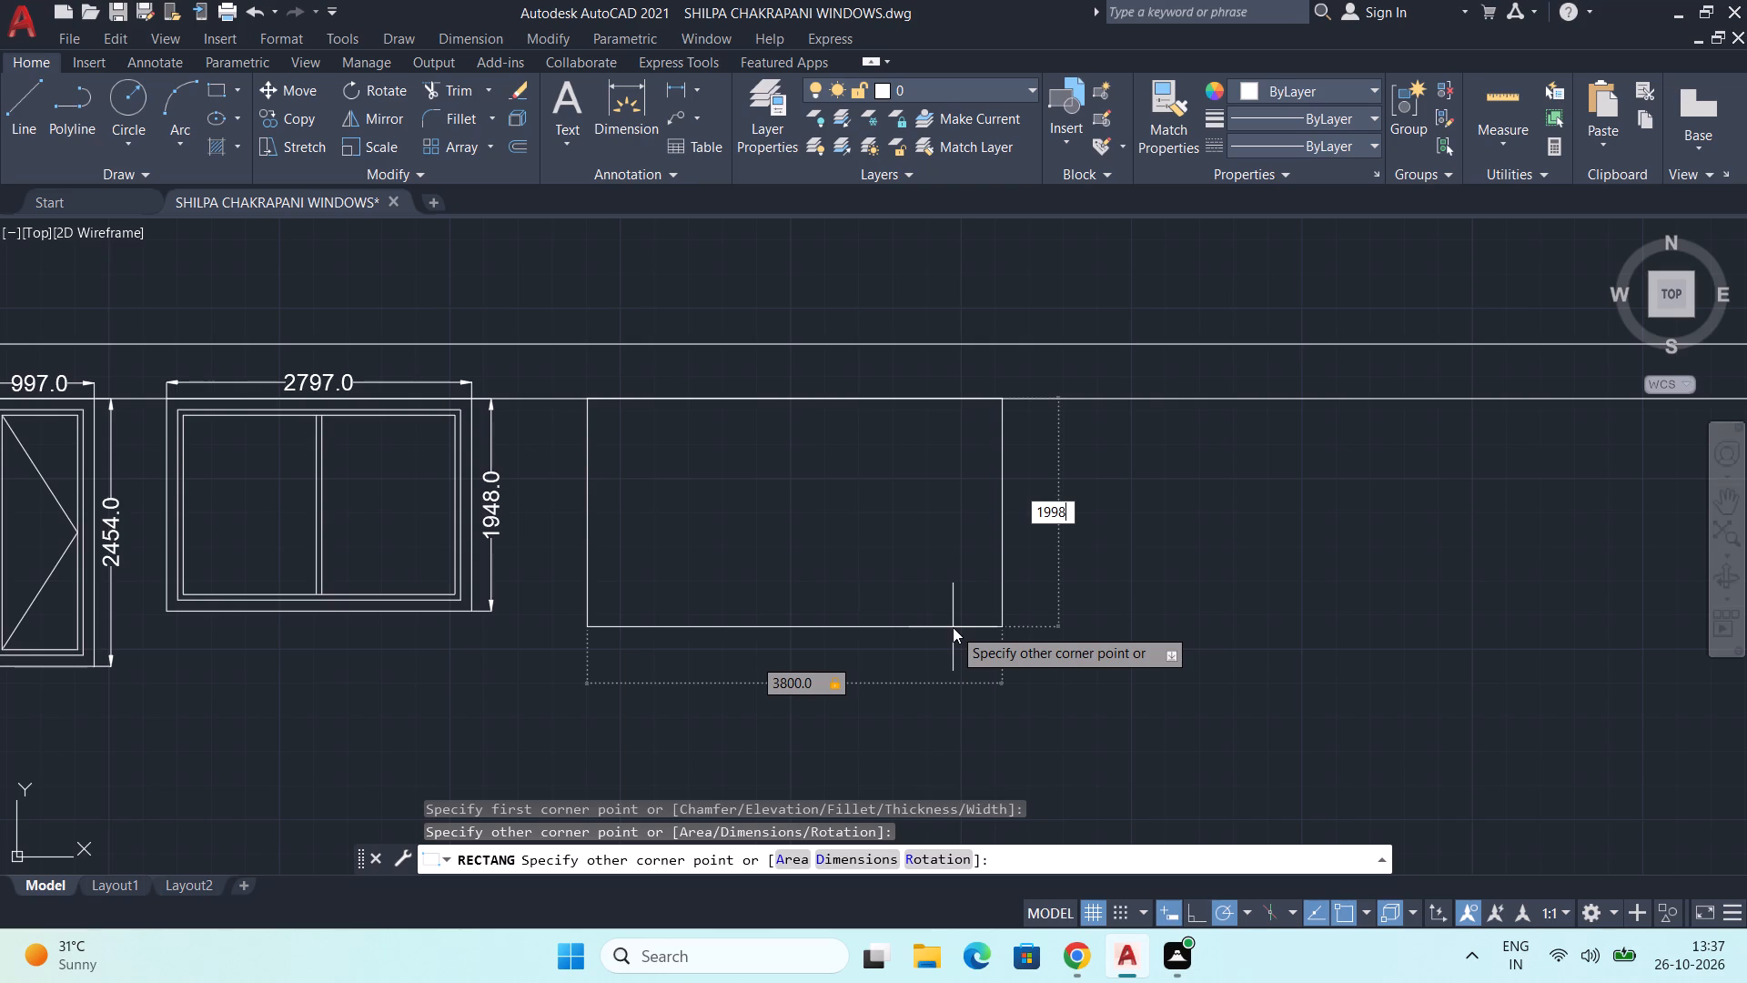
key("Return")
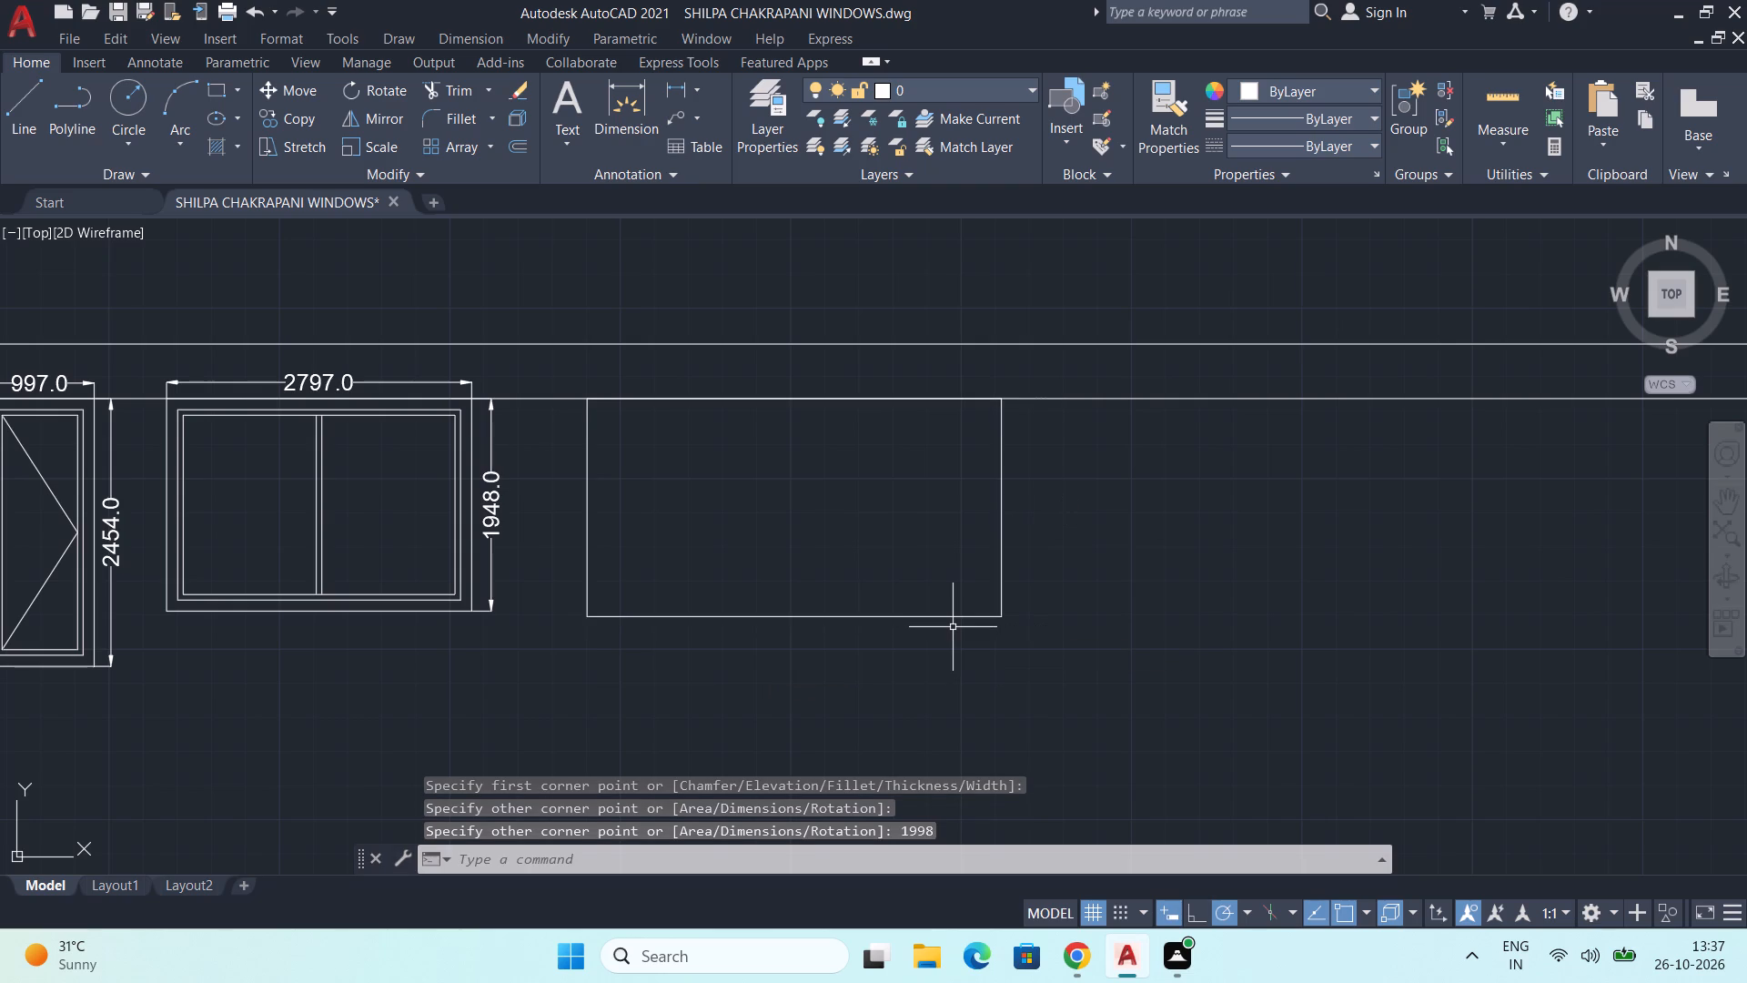
Offset the new rectangle inward by 101.6, and offset the resulting rectangle inward by 50.8 to form the window frame.
type("OFF")
key("Return")
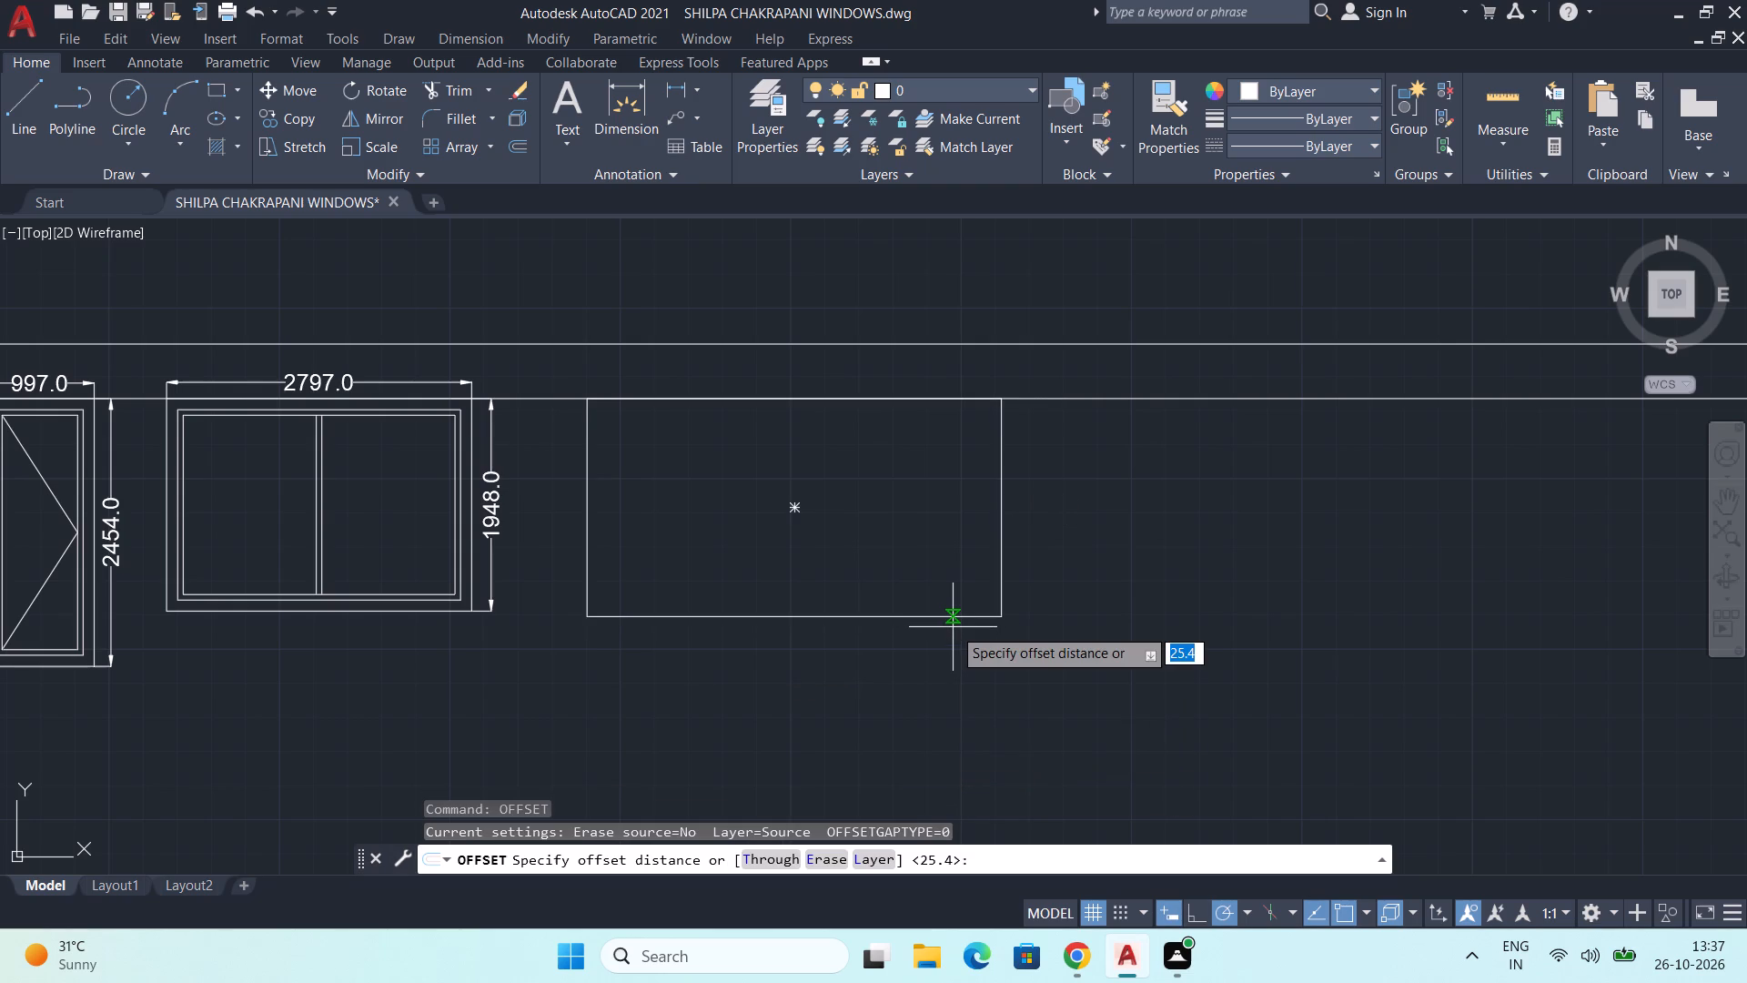
type("101.6")
key("Return")
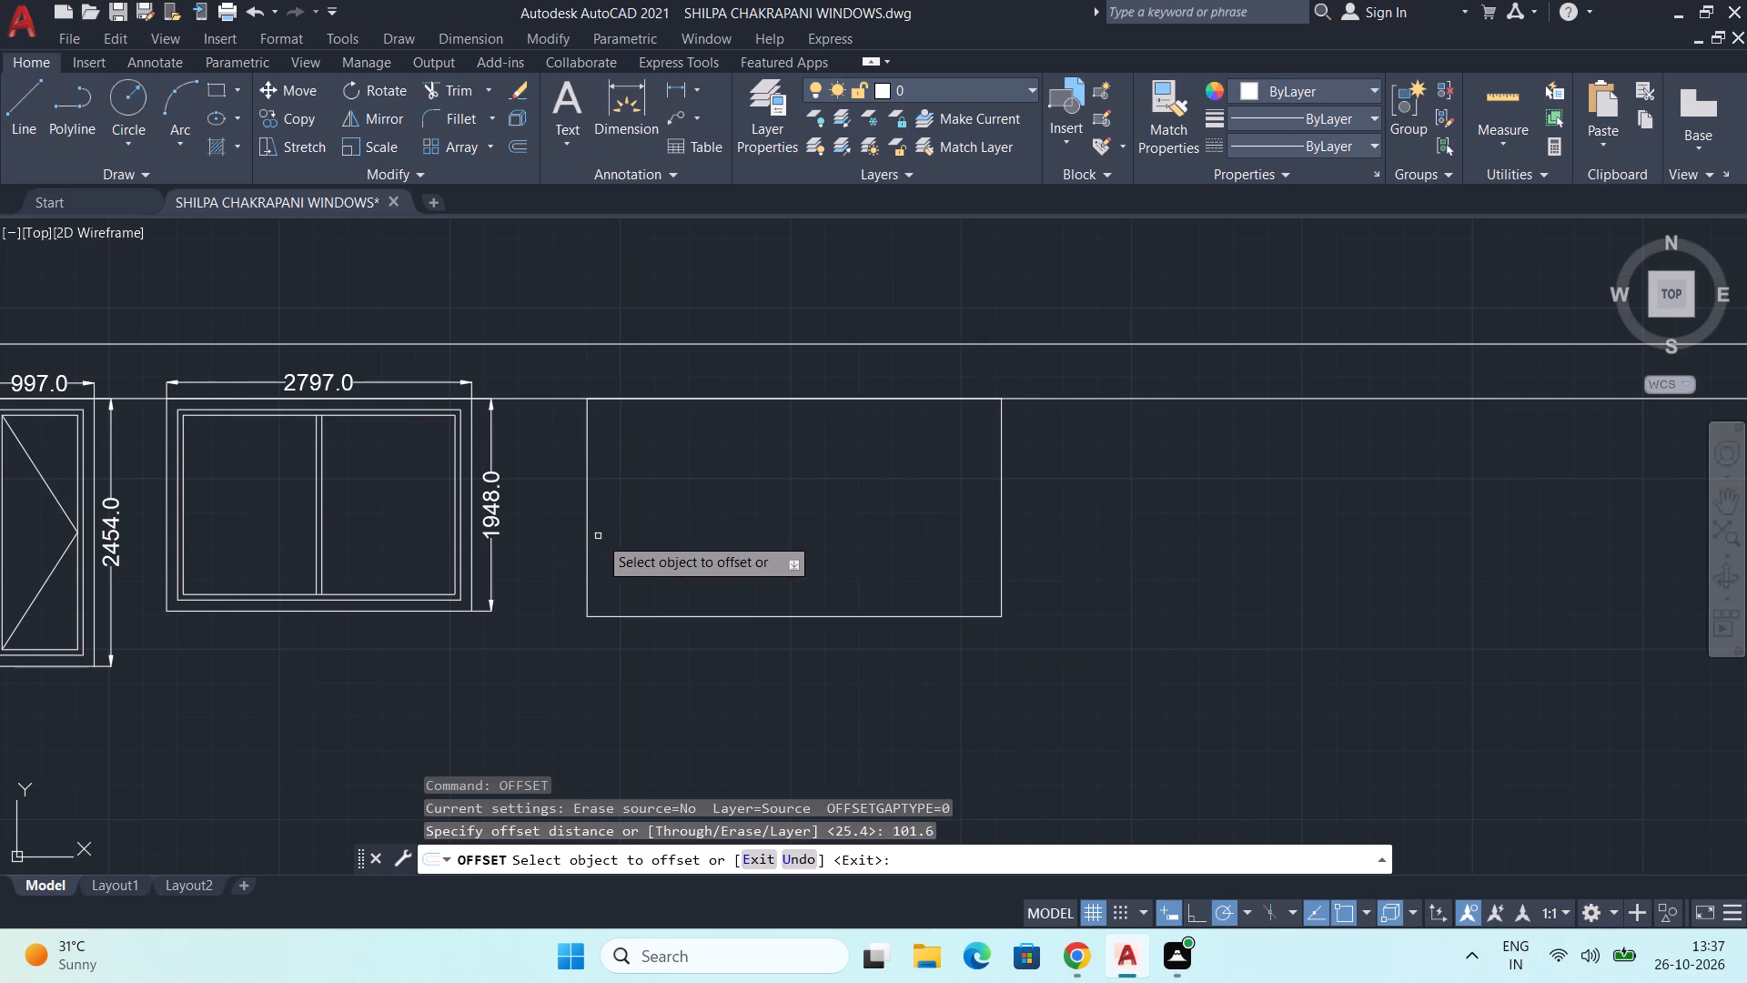
left_click(586, 546)
left_click(677, 537)
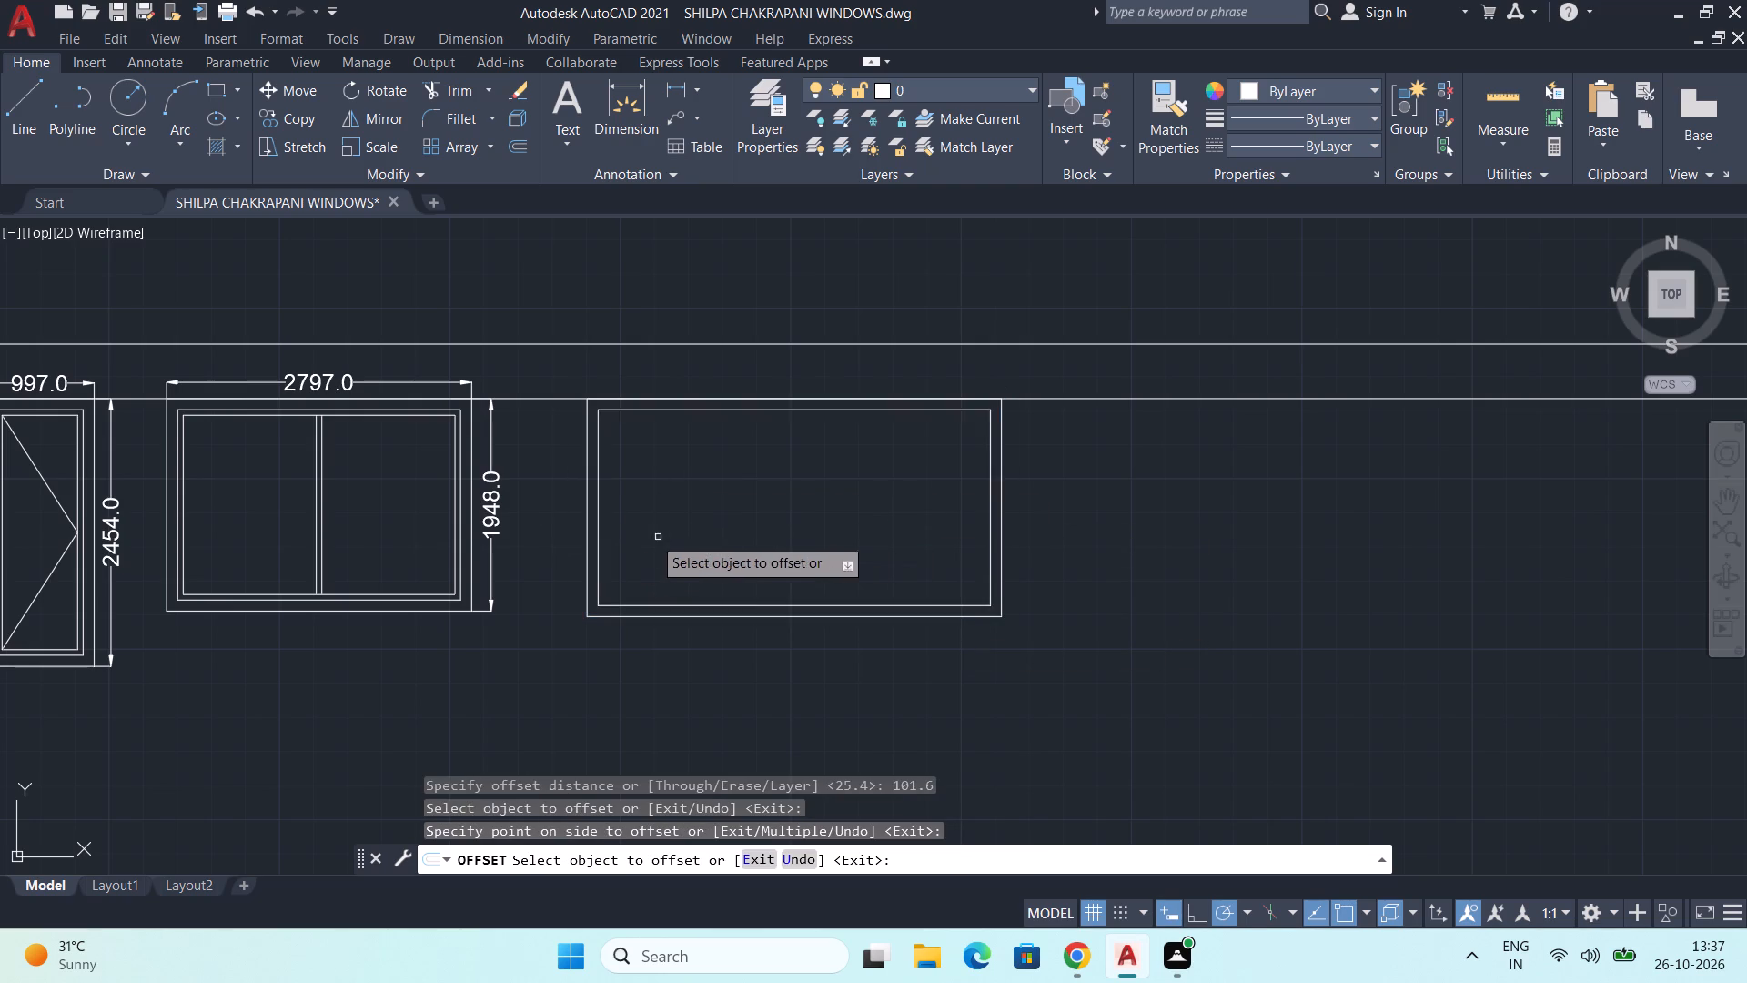
left_click(598, 559)
type("50.8")
key("Return")
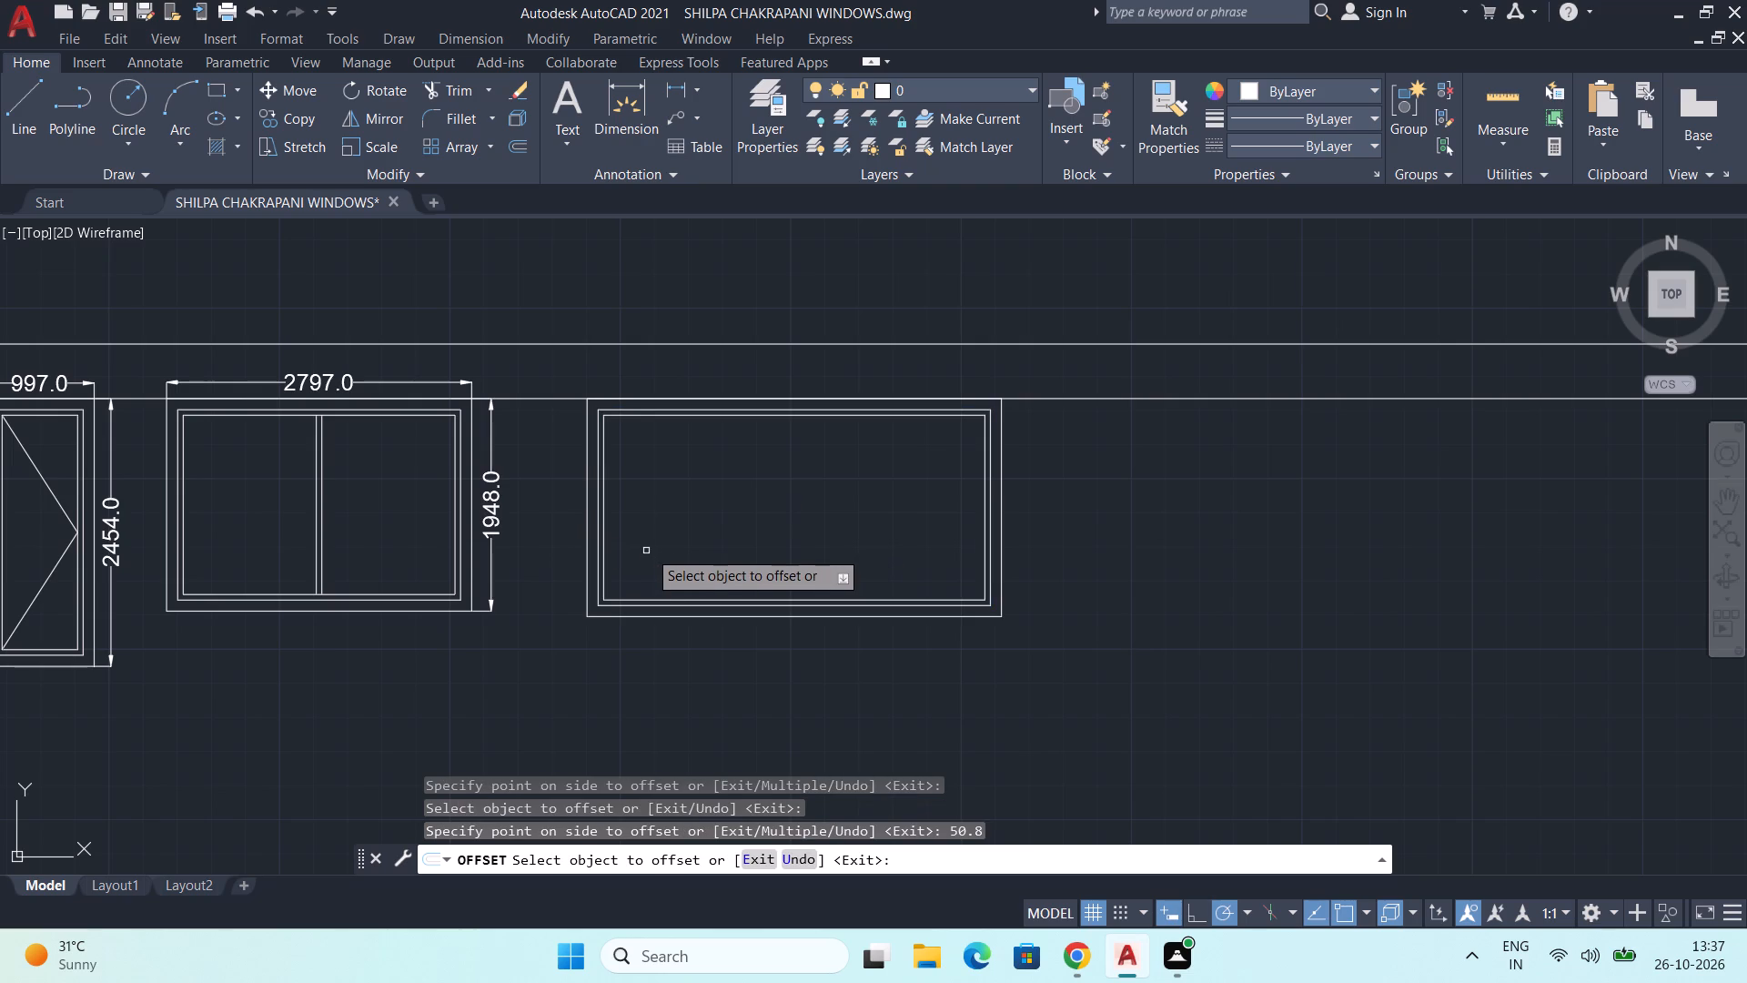
key("space")
Draw a vertical centre line inside the 3800 by 1998 window, from the innermost rectangle's bottom midpoint to its top edge.
middle_click_drag(813, 617, 658, 589)
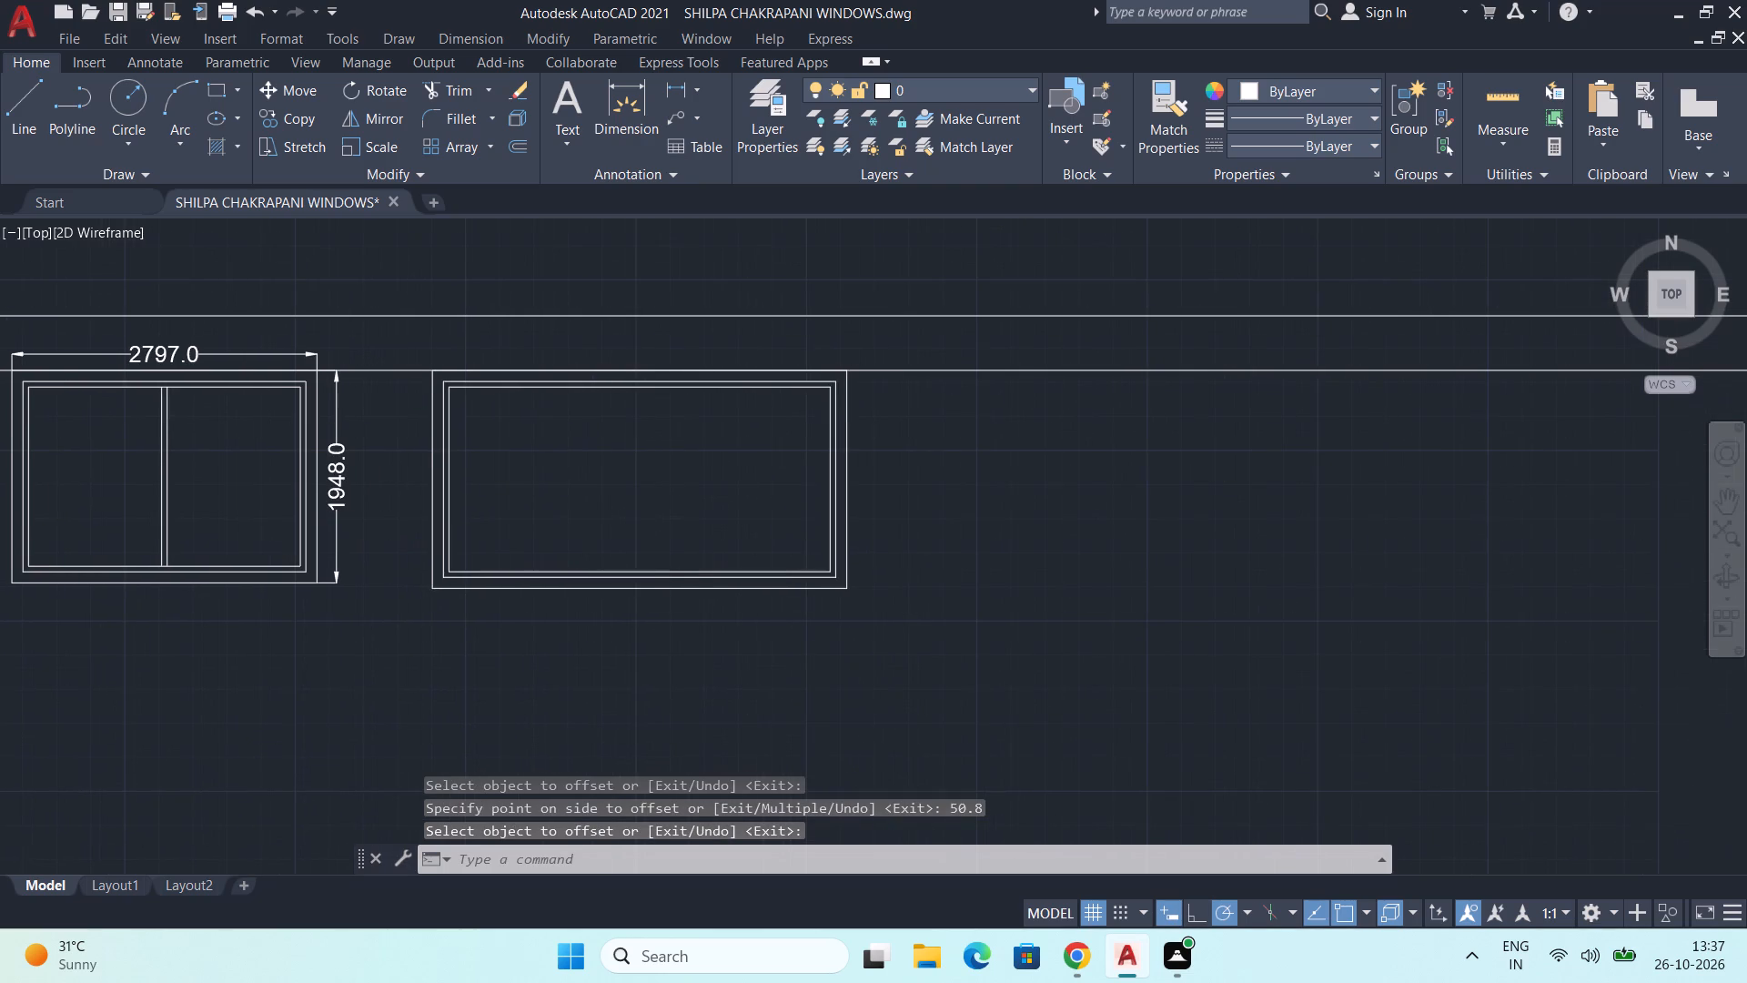
key("l")
key("Return")
scroll(604, 580, "up", 2)
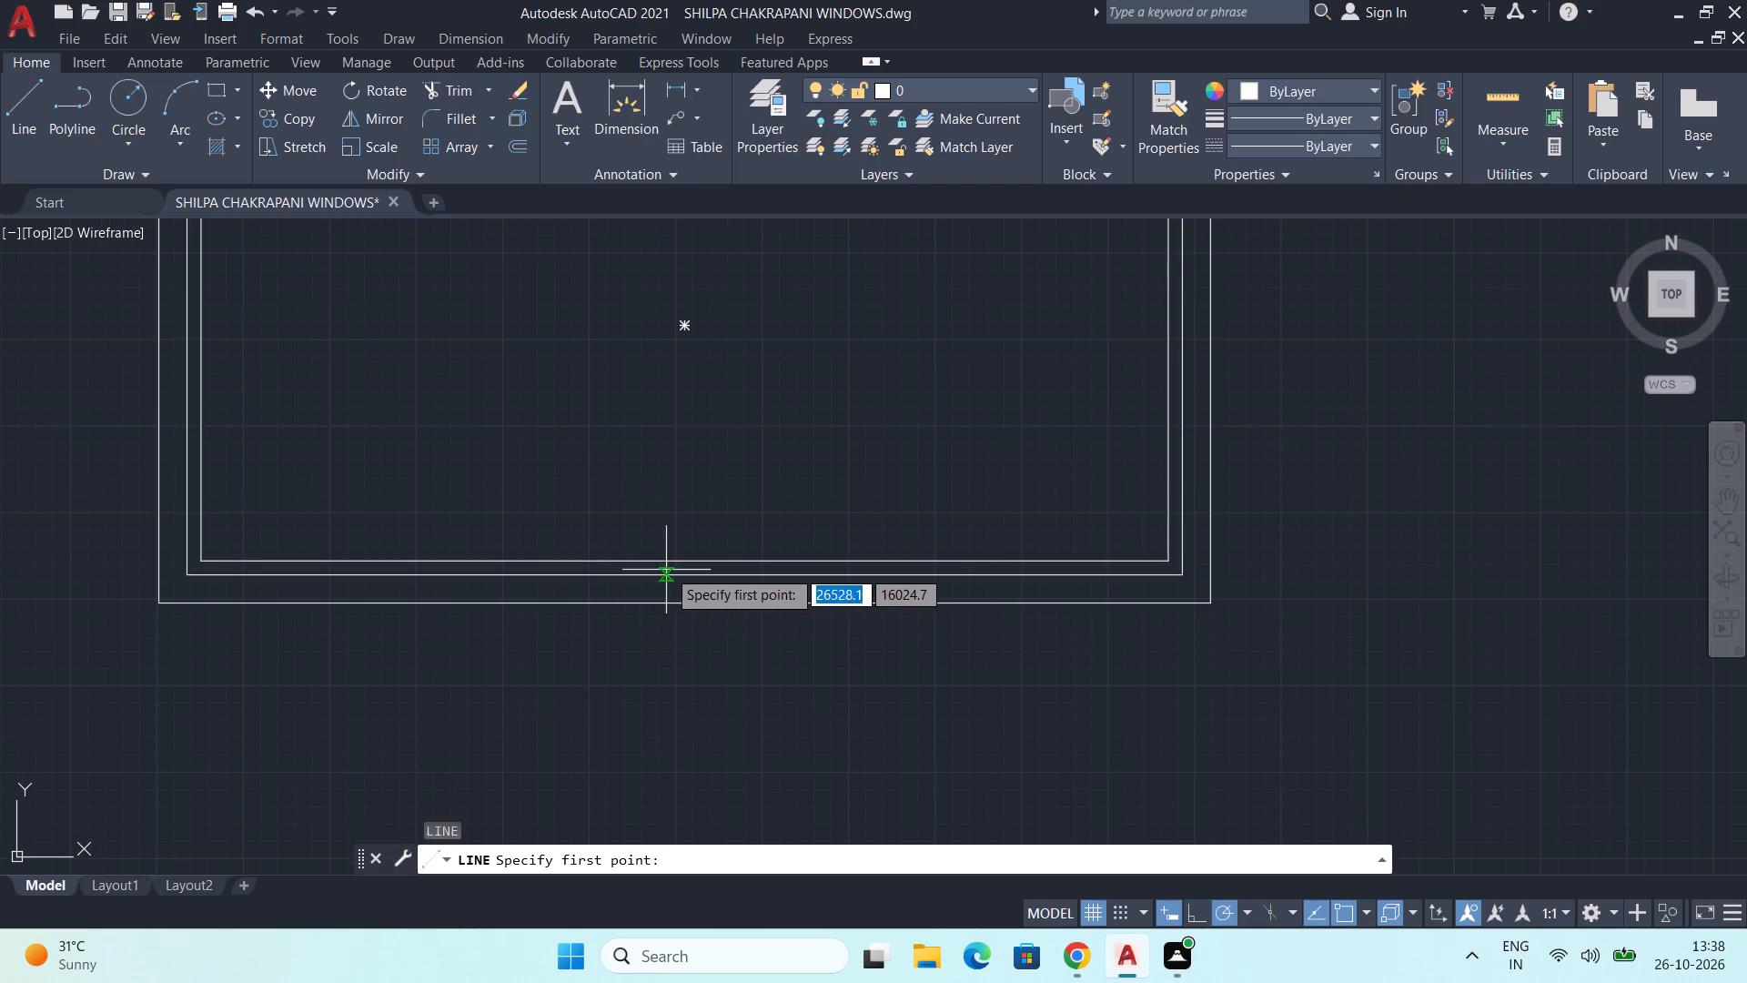
left_click(691, 559)
middle_click_drag(693, 340, 734, 532)
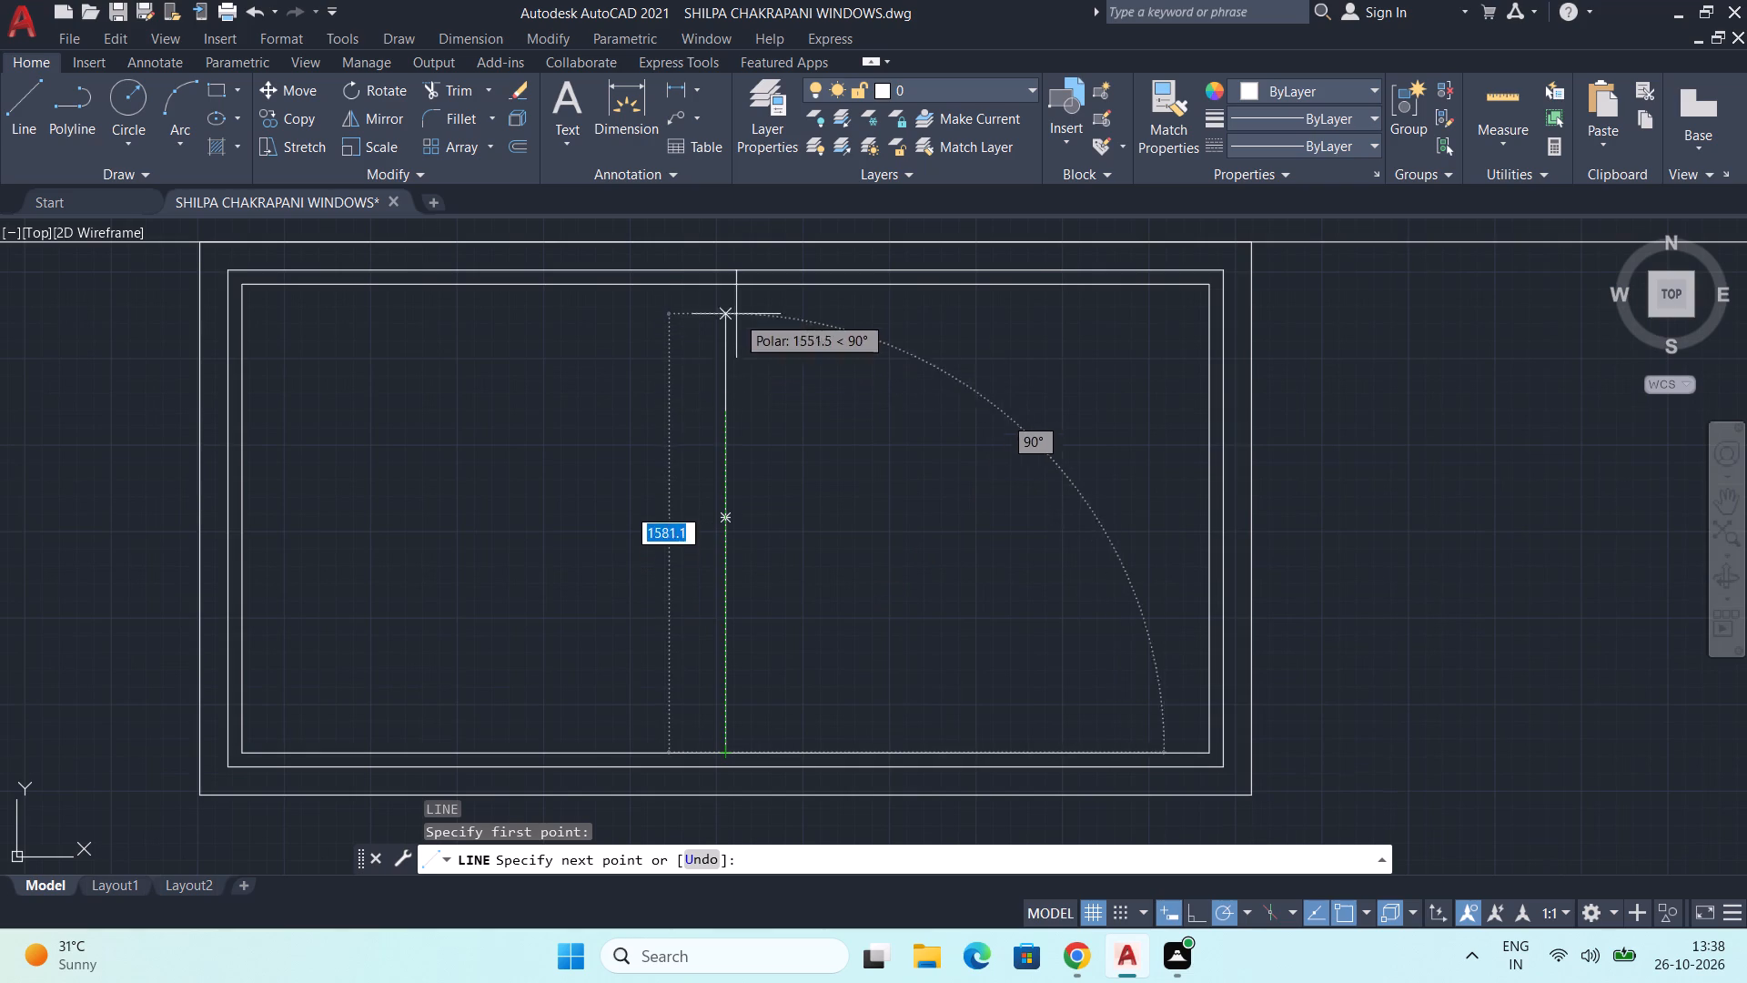
left_click(719, 283)
key("Escape")
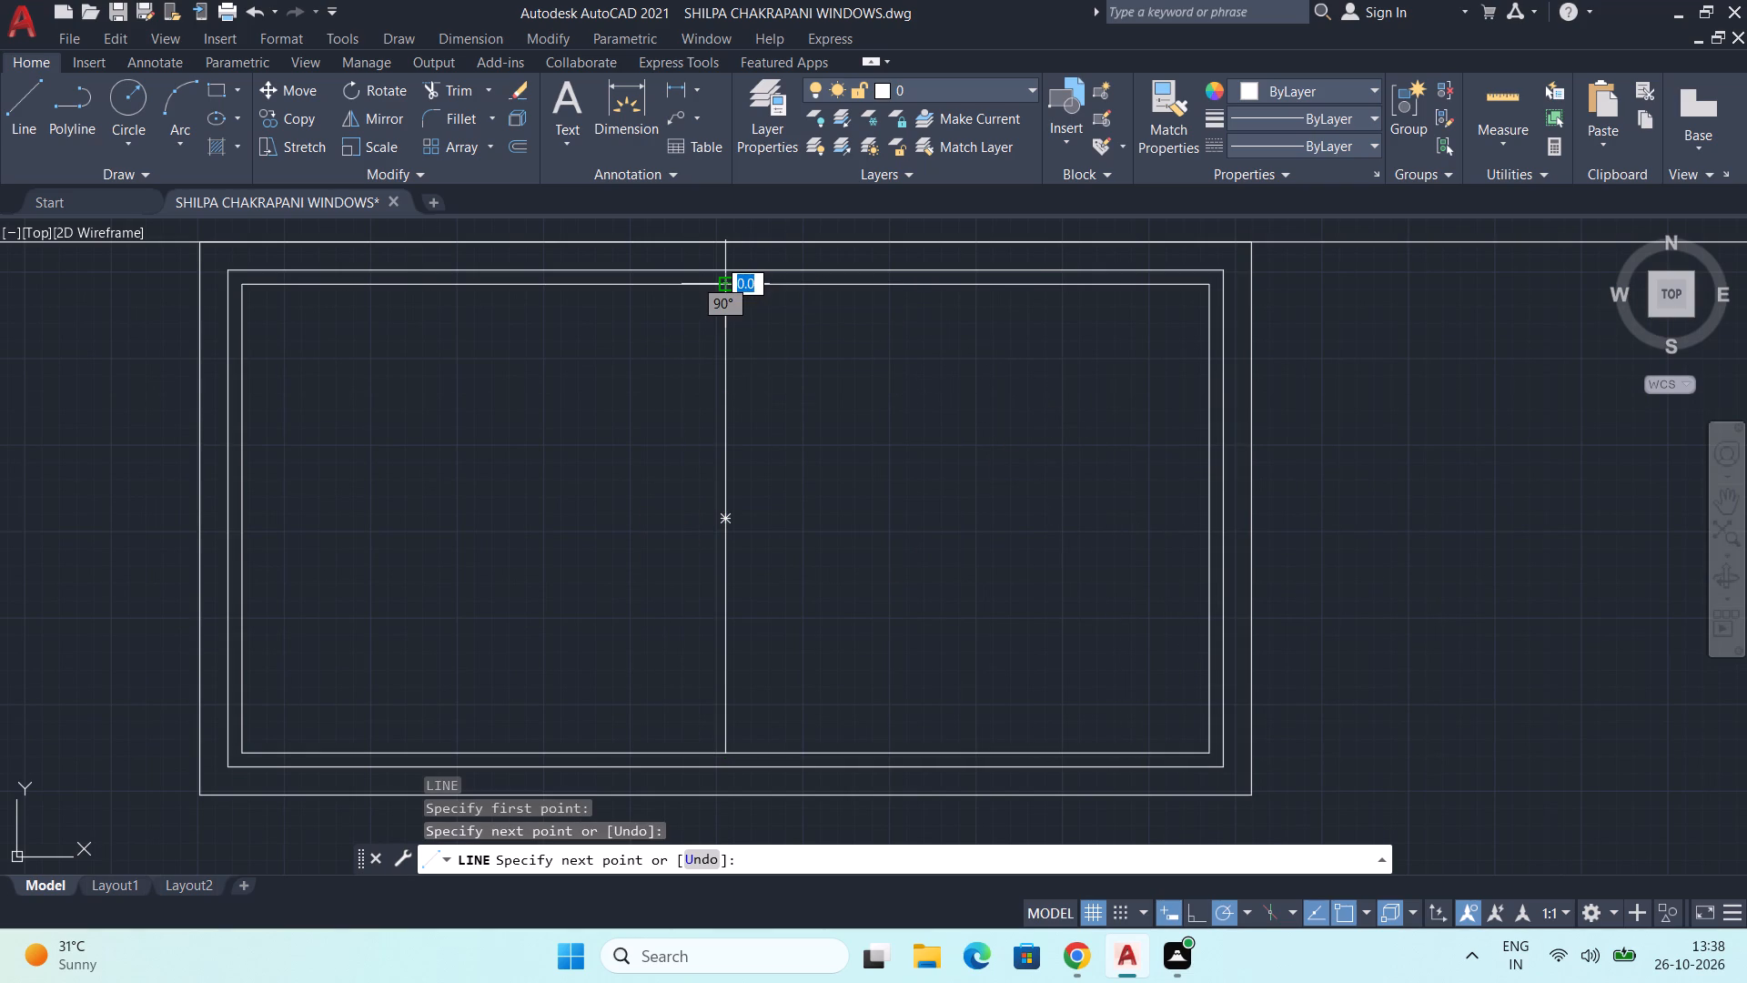
Offset the centre line 25.4 to each side and delete the original, leaving a double-line central divider.
type("OFF")
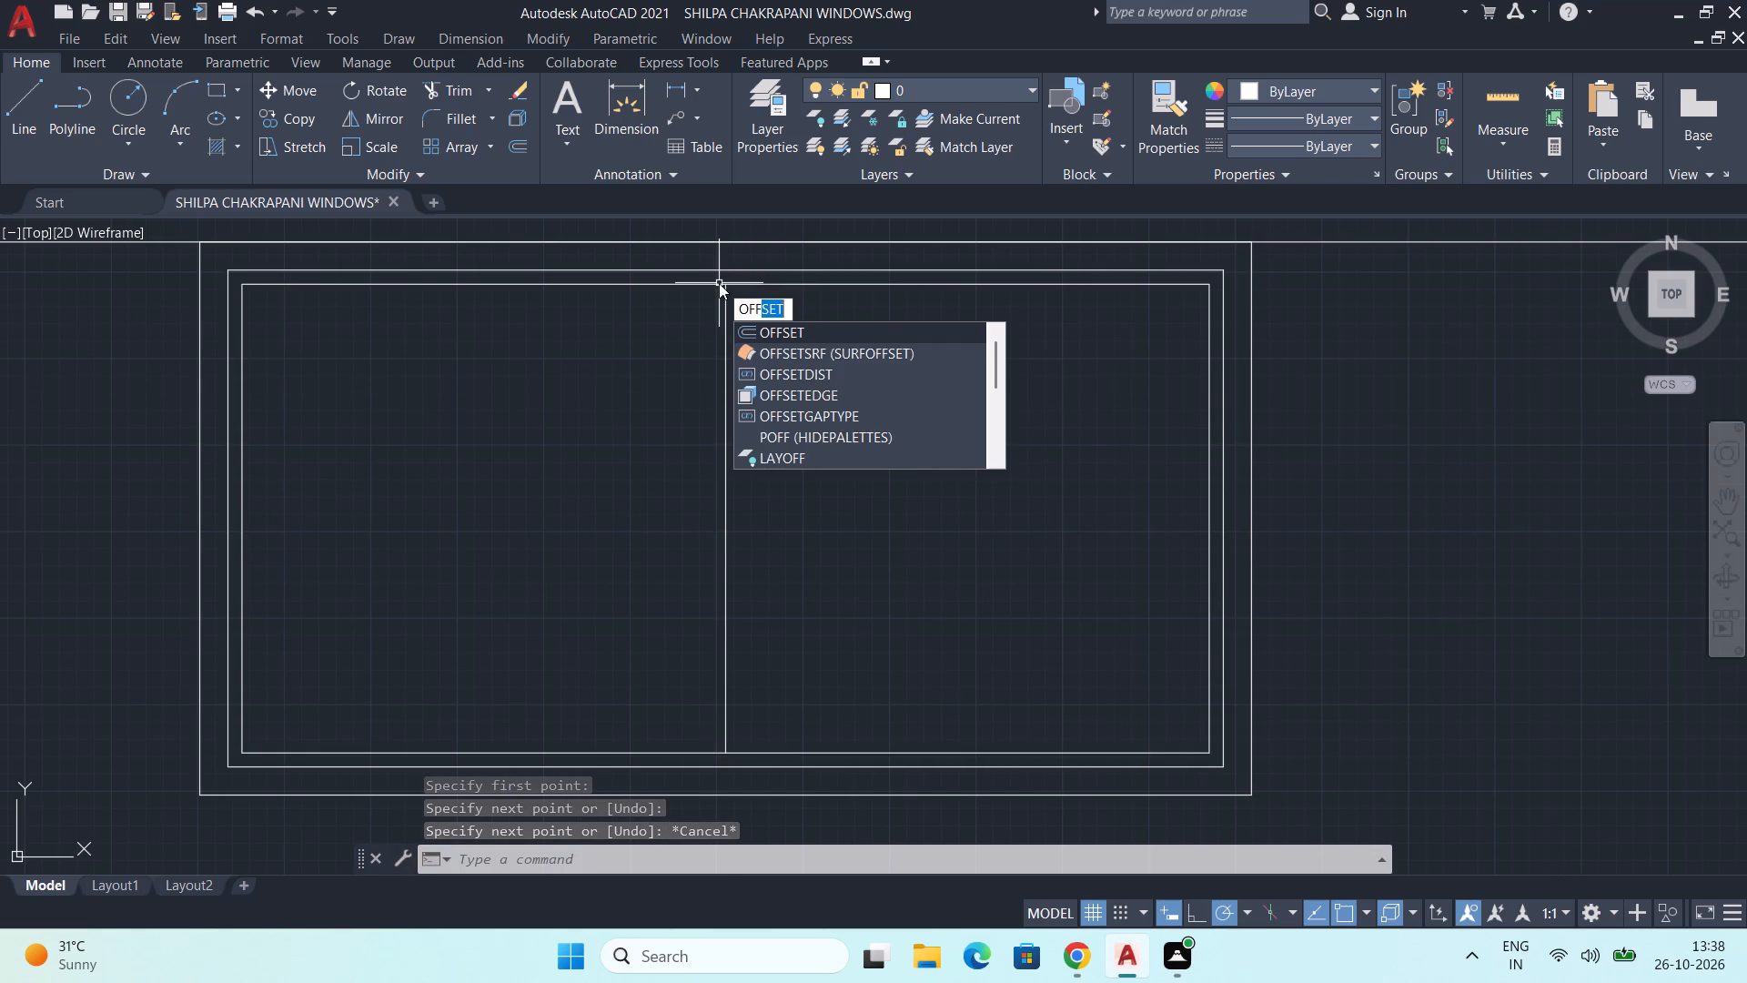
key("Return")
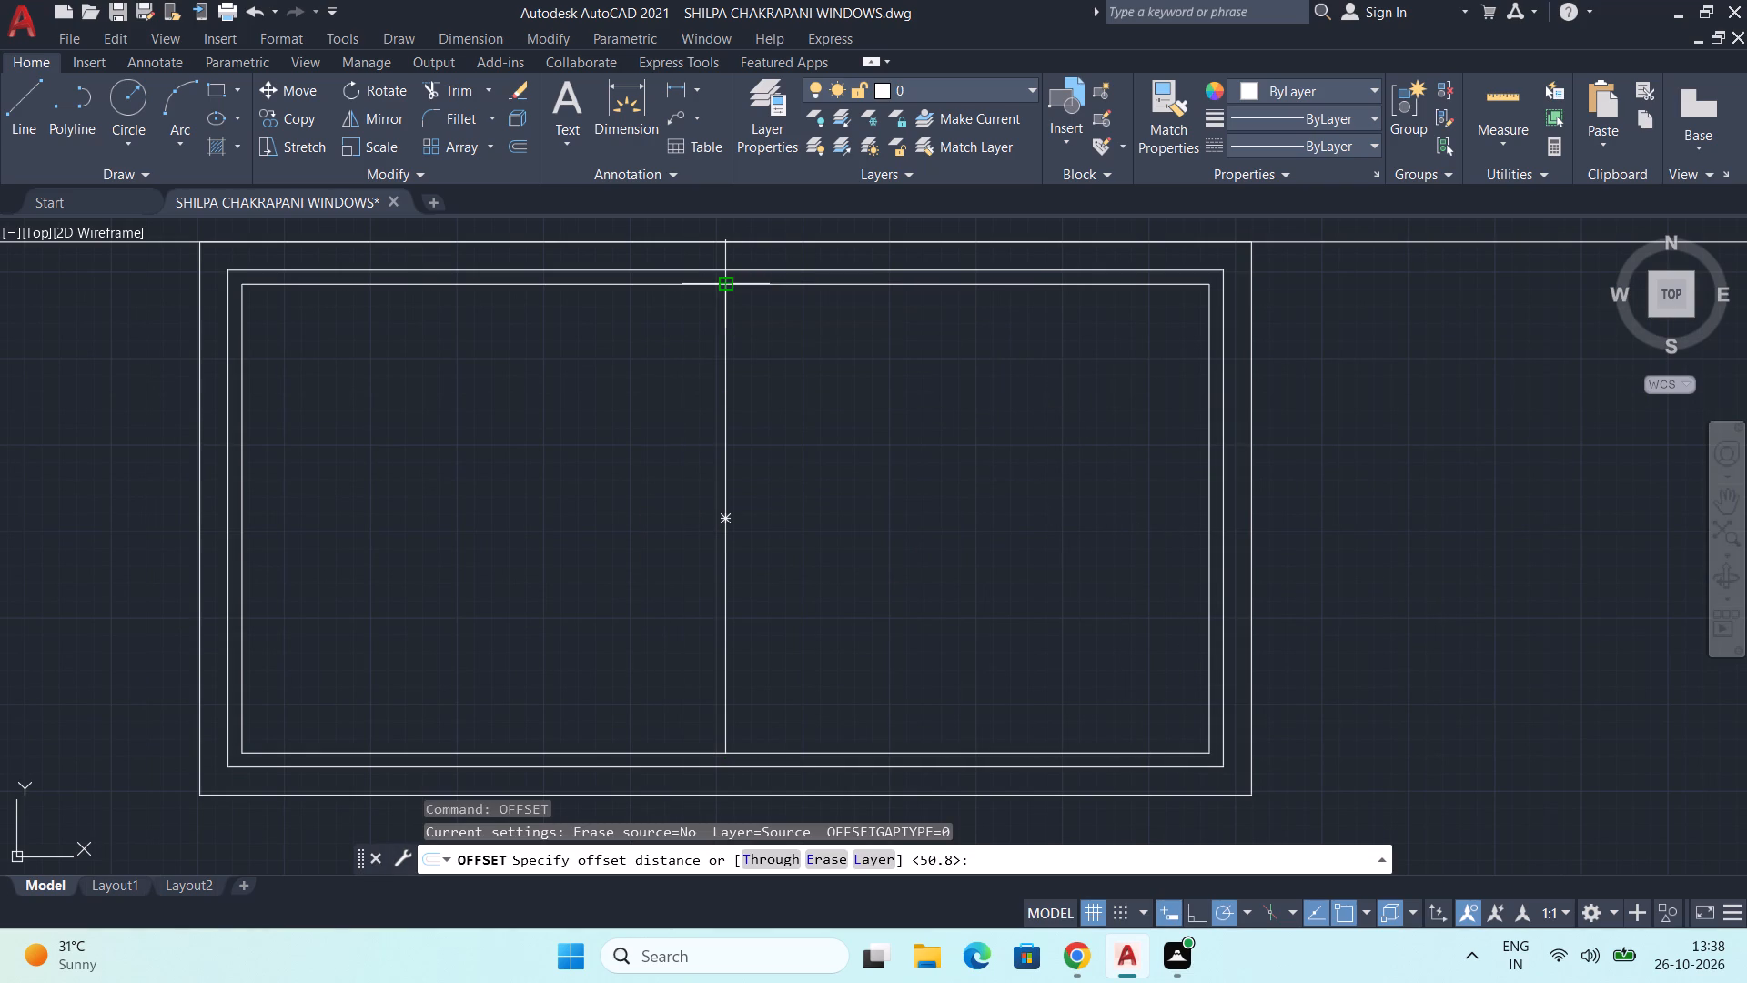
type("25.4")
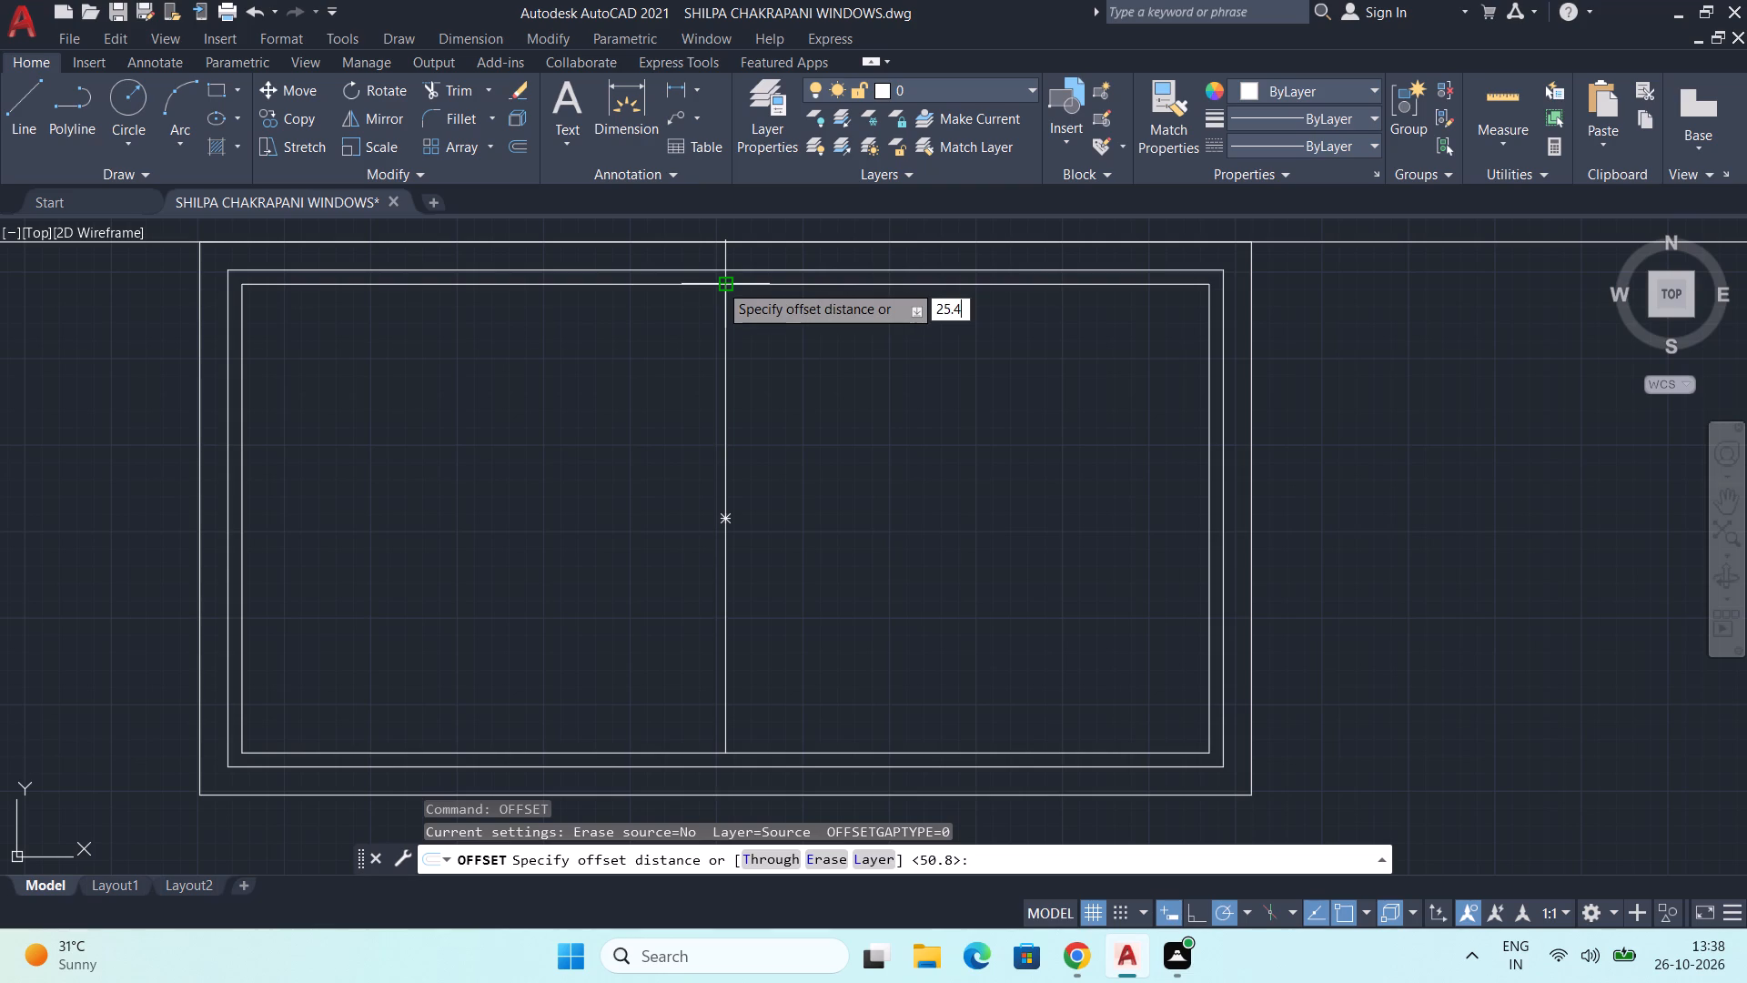
key("Return")
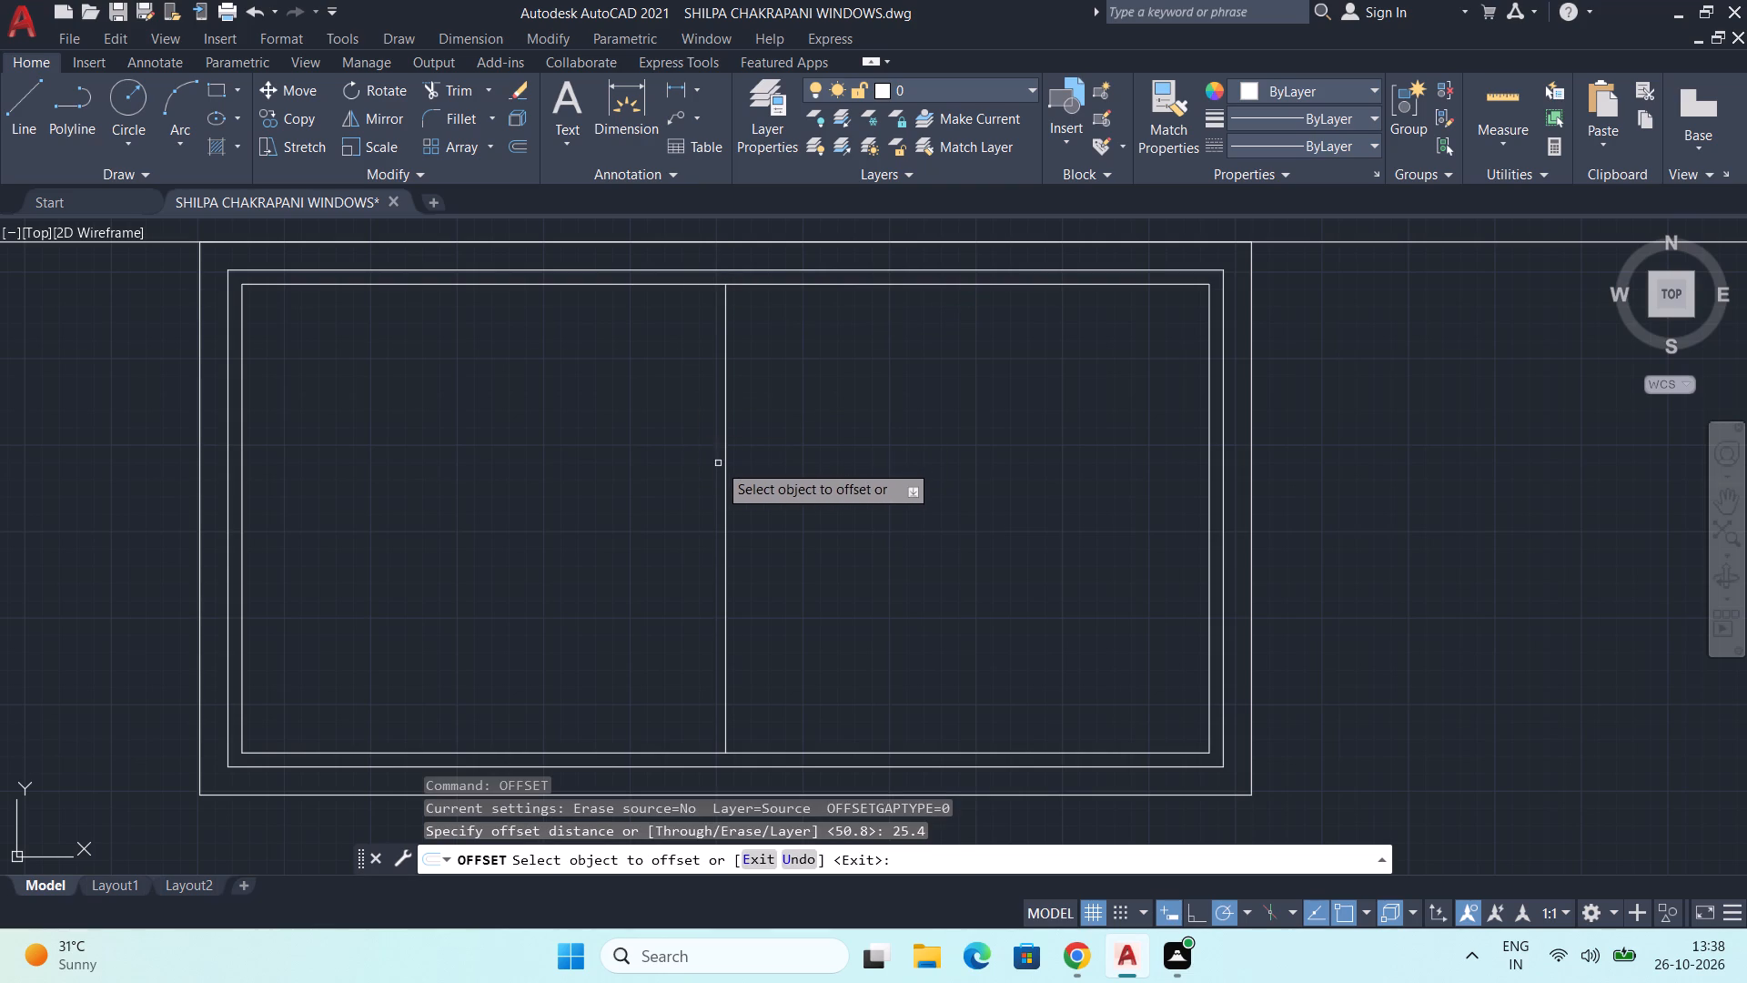
left_click(726, 481)
left_click(805, 481)
scroll(710, 510, "up", 1)
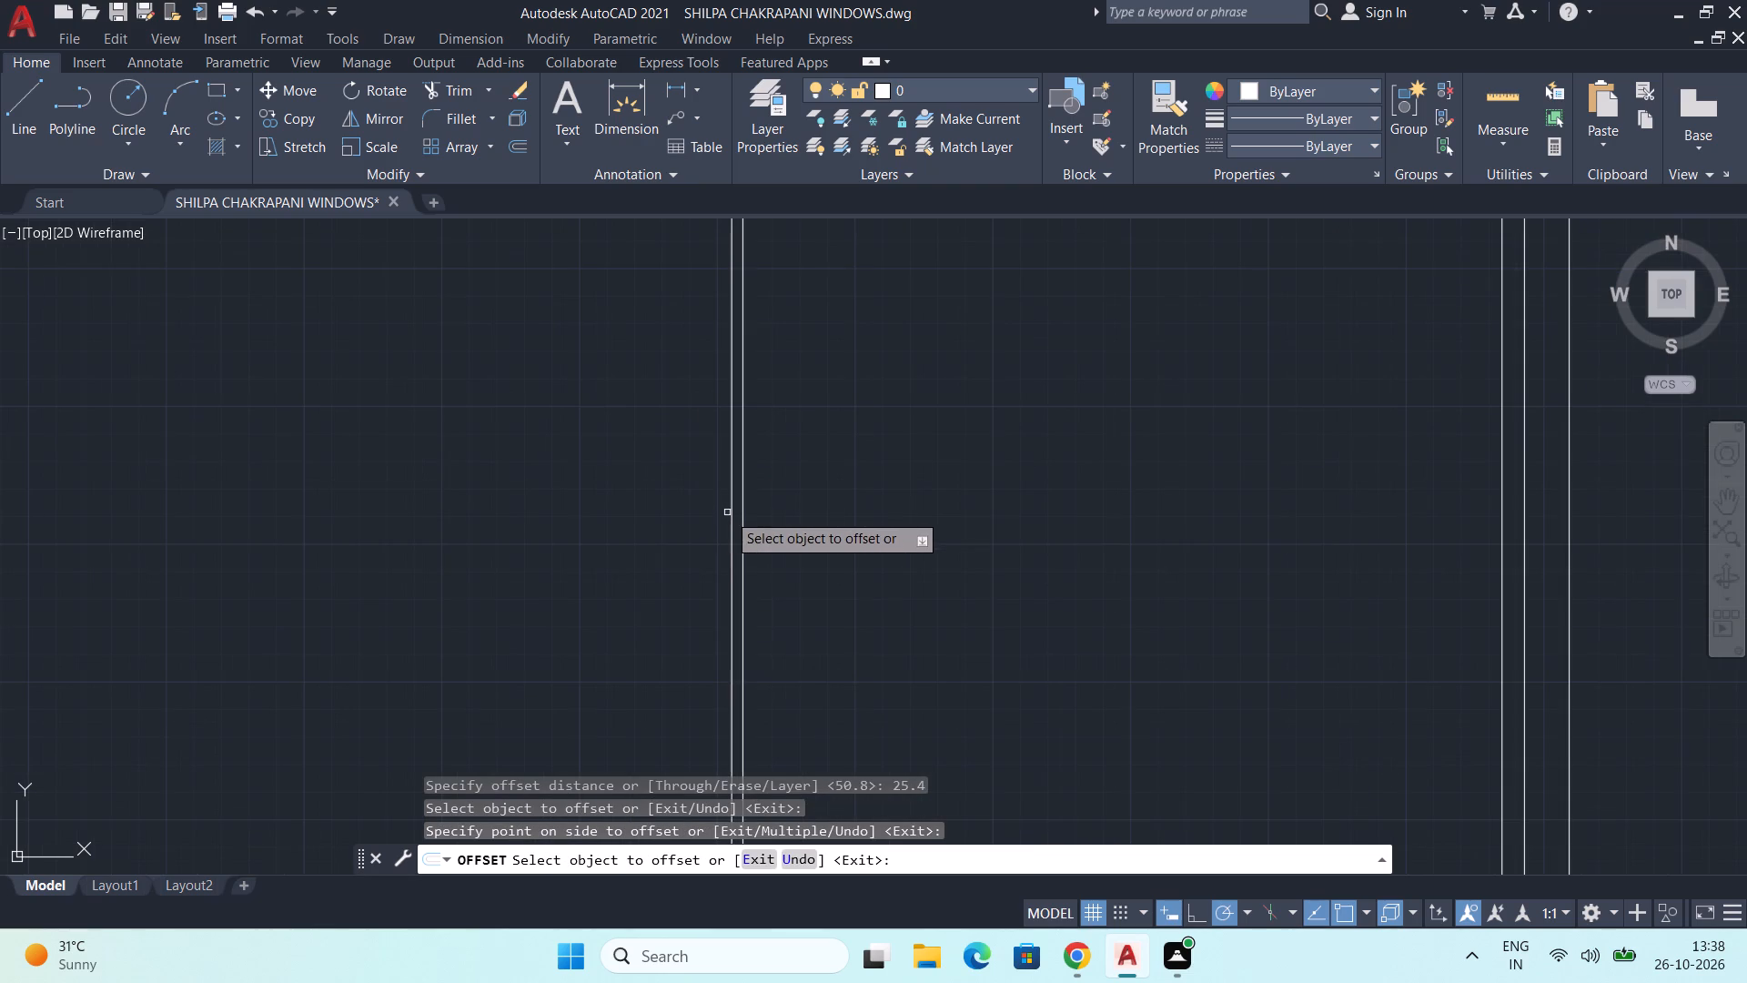
left_click(731, 529)
left_click(575, 534)
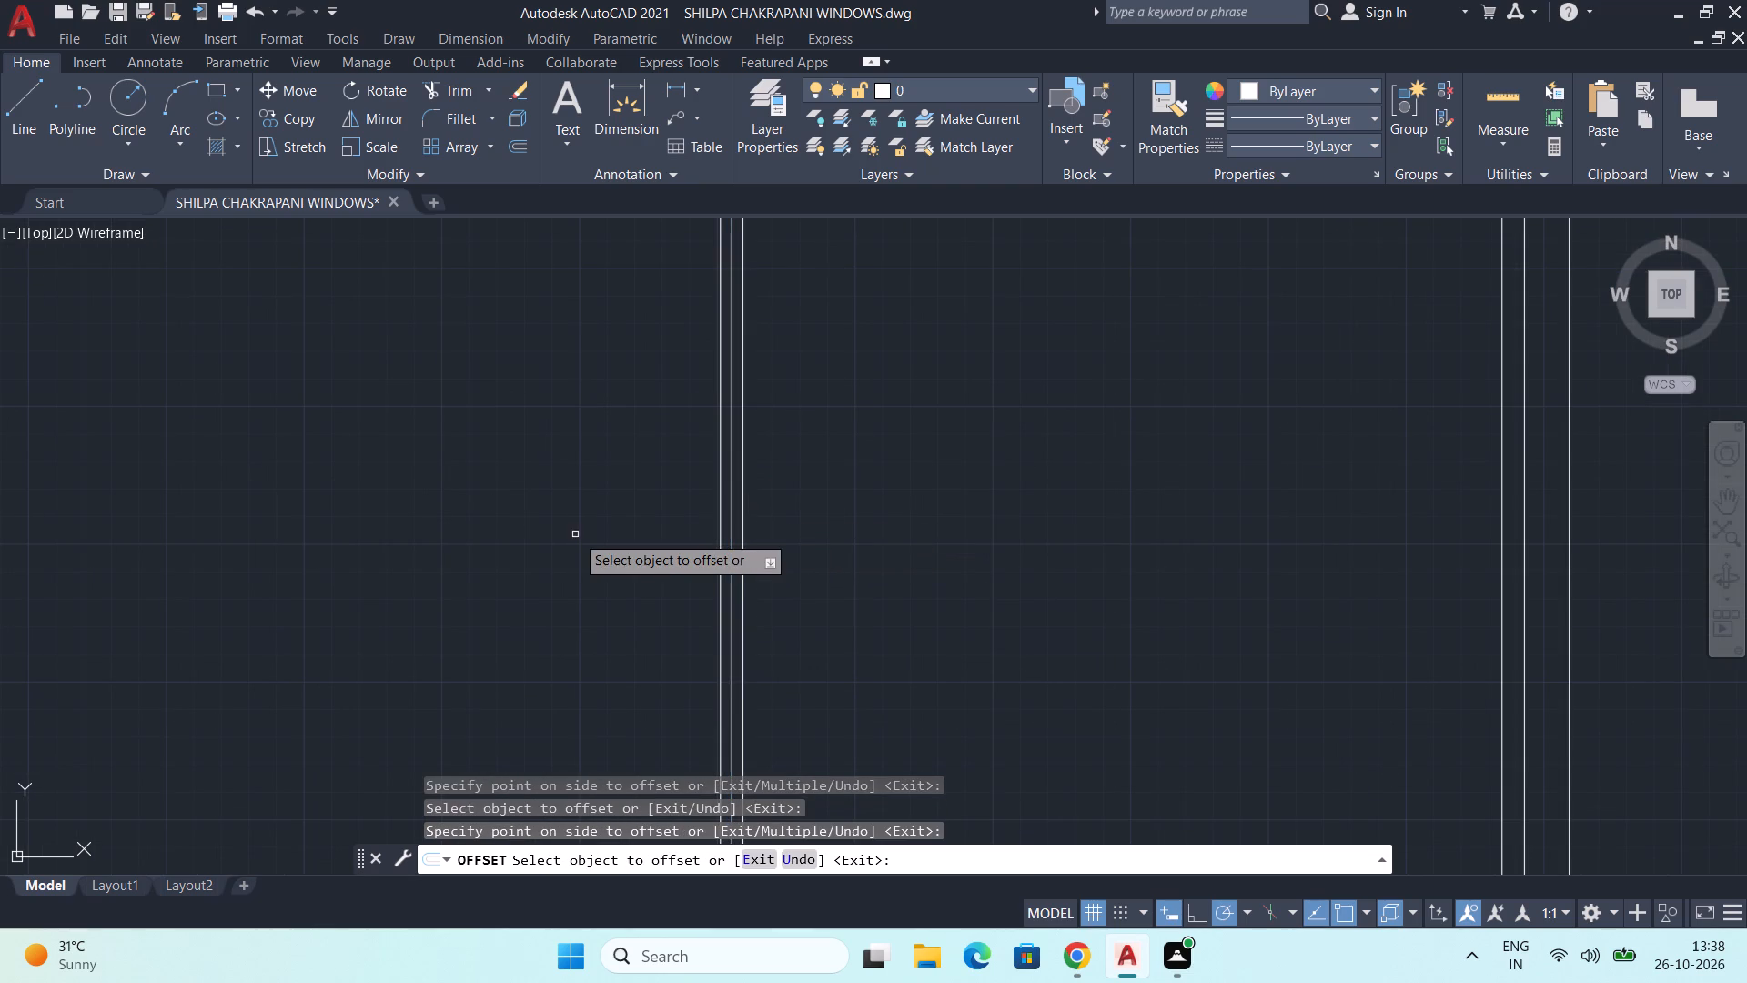
key("space")
left_click(731, 553)
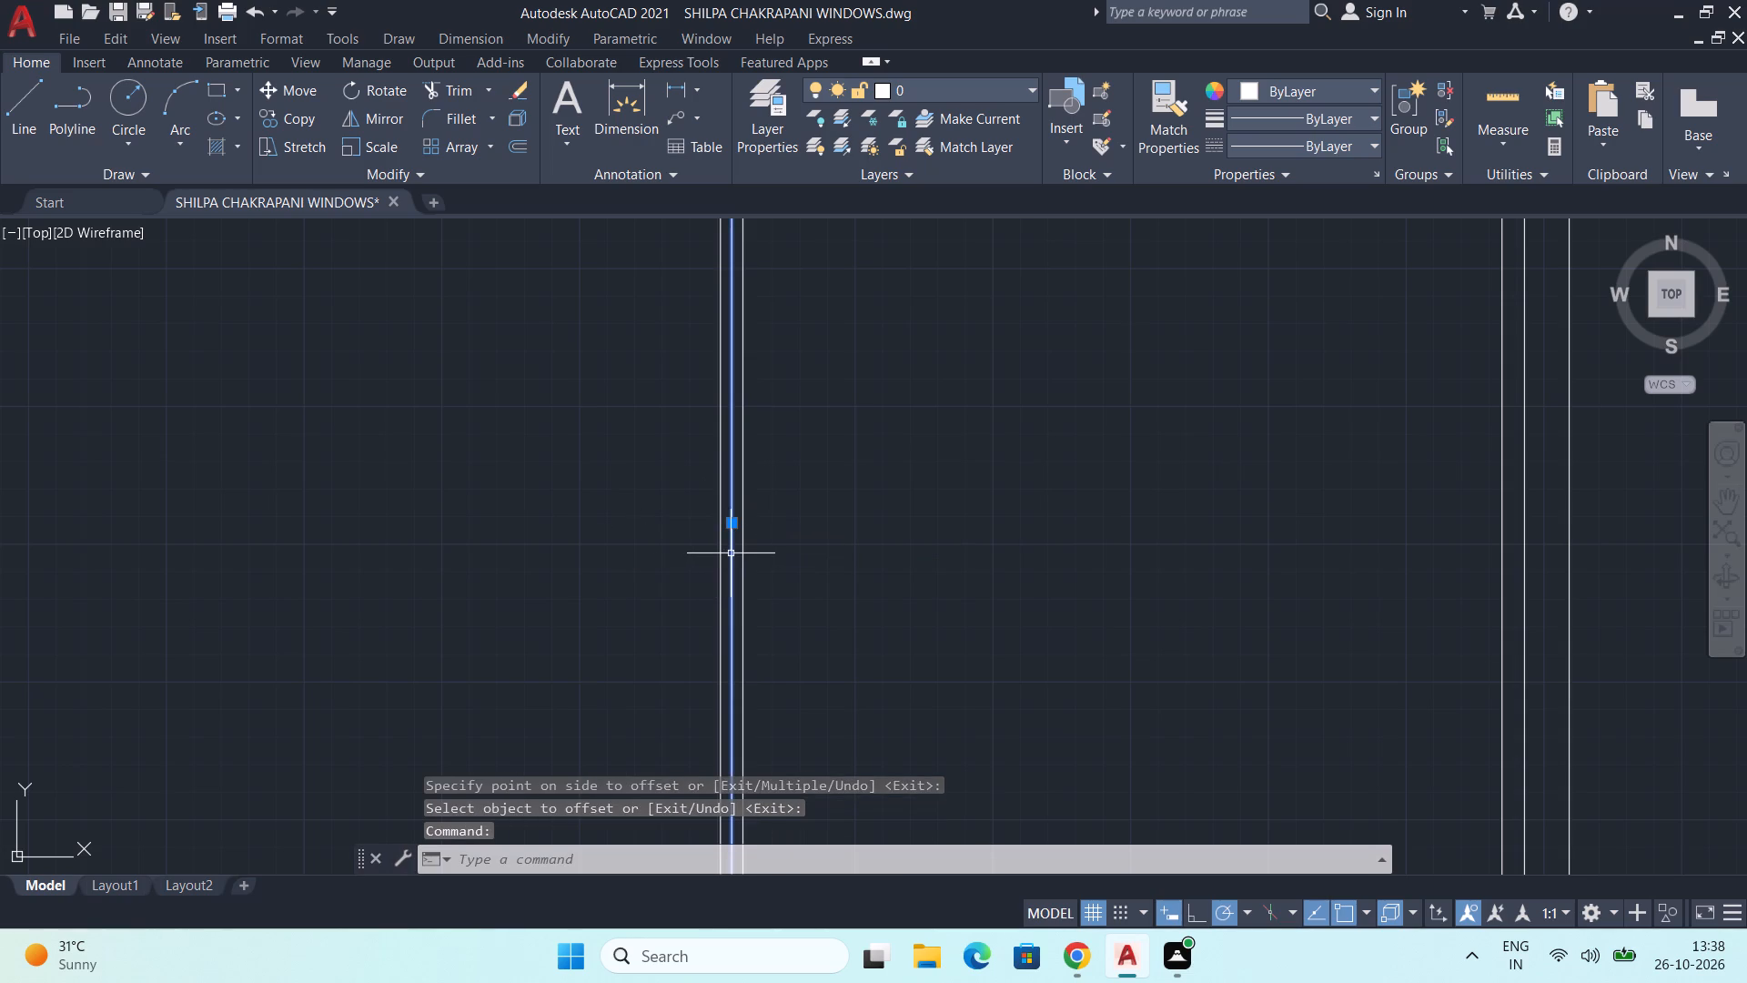
key("Delete")
Add a linear dimension of the newly divided window's overall width, placed just above its top edge between the paired long lines.
scroll(731, 545, "down", 1)
left_click(678, 90)
middle_click_drag(378, 412, 363, 542)
left_click(194, 386)
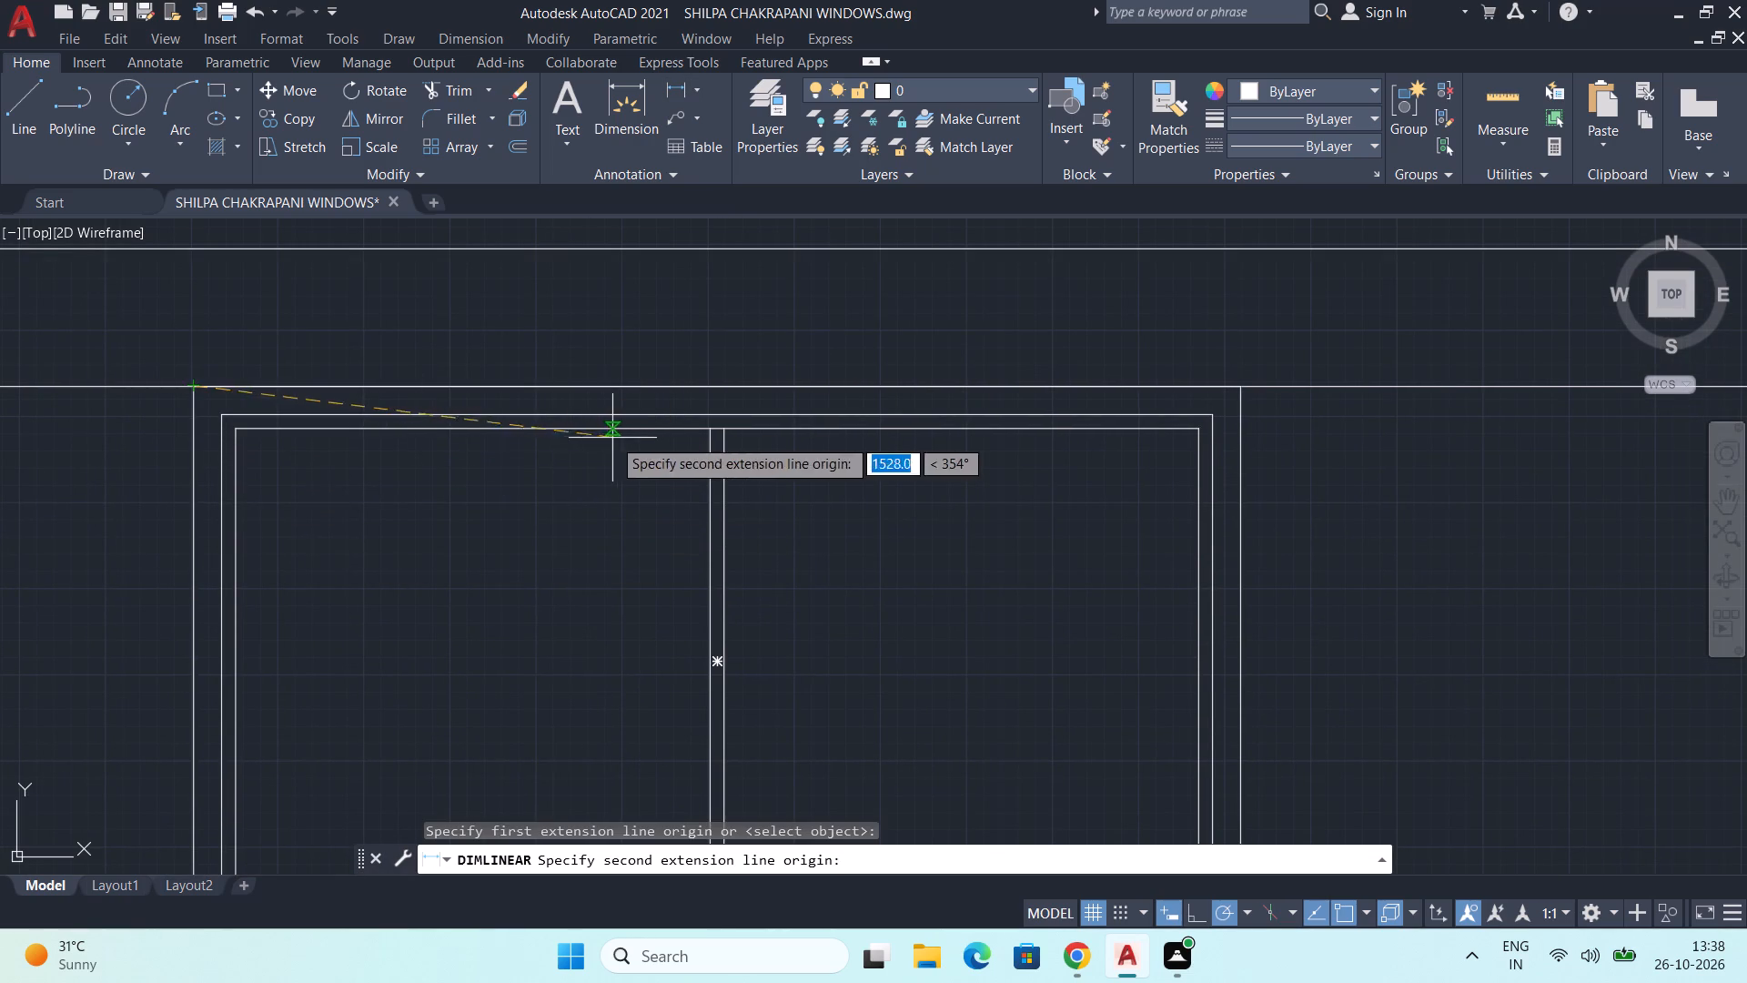
middle_click_drag(622, 439, 541, 482)
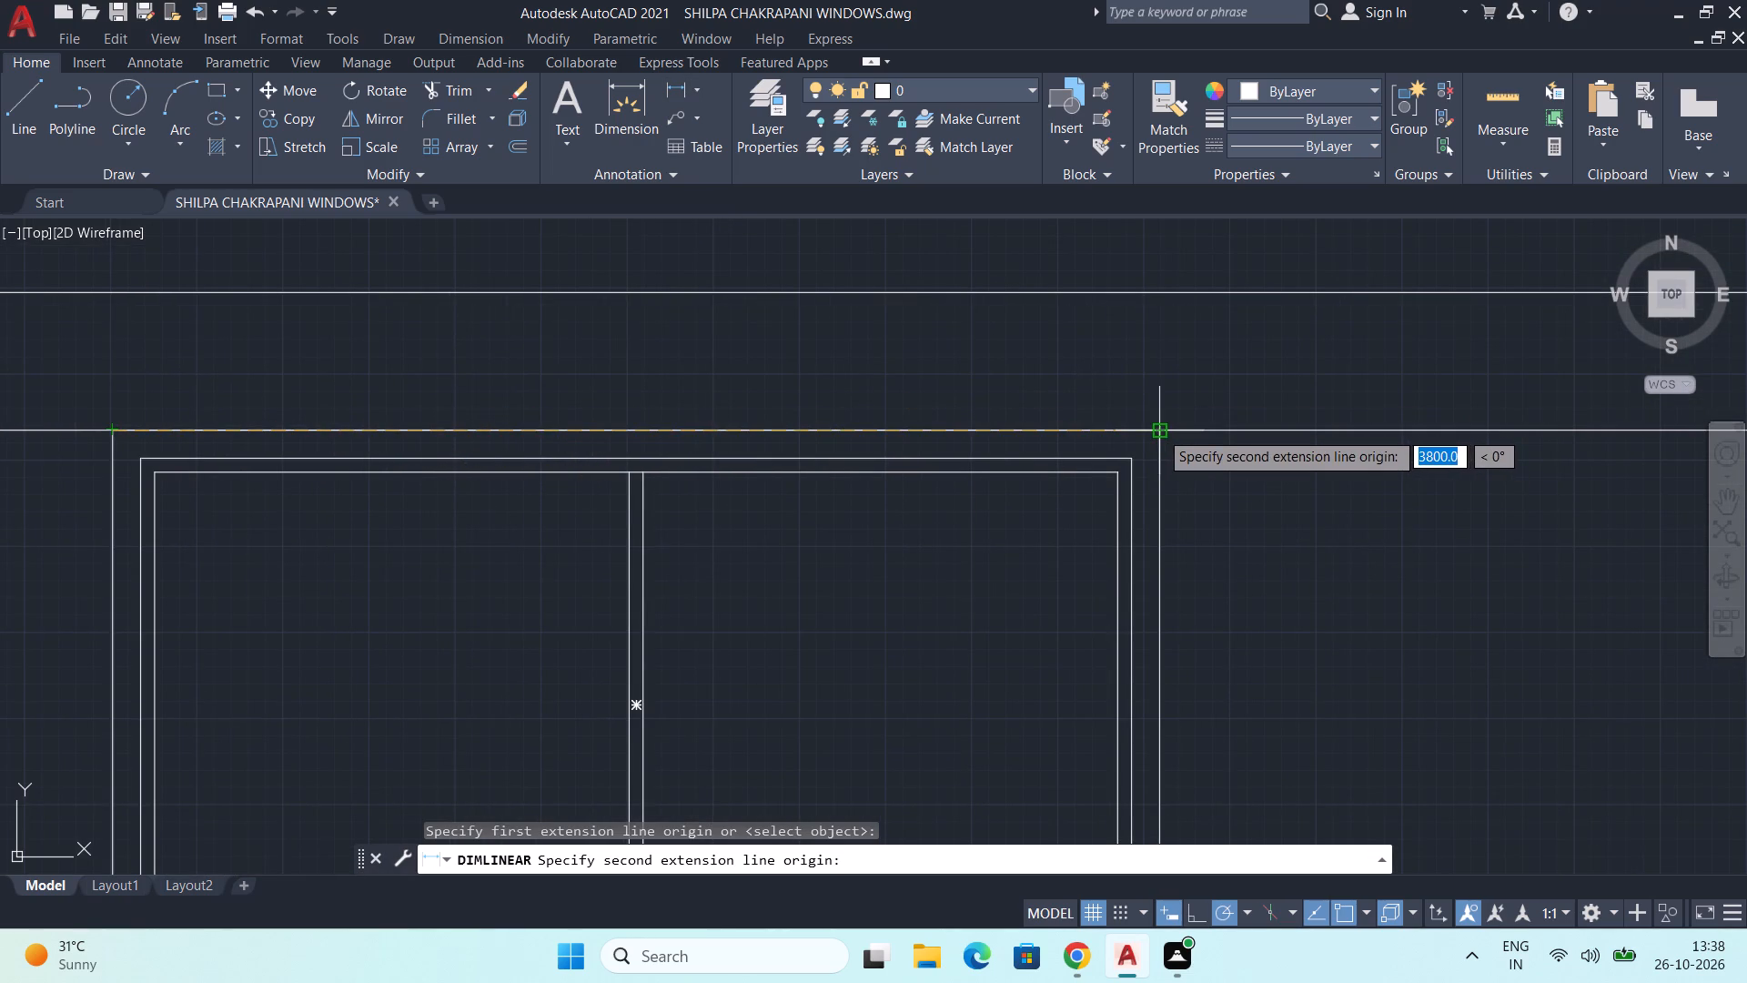
left_click(1159, 431)
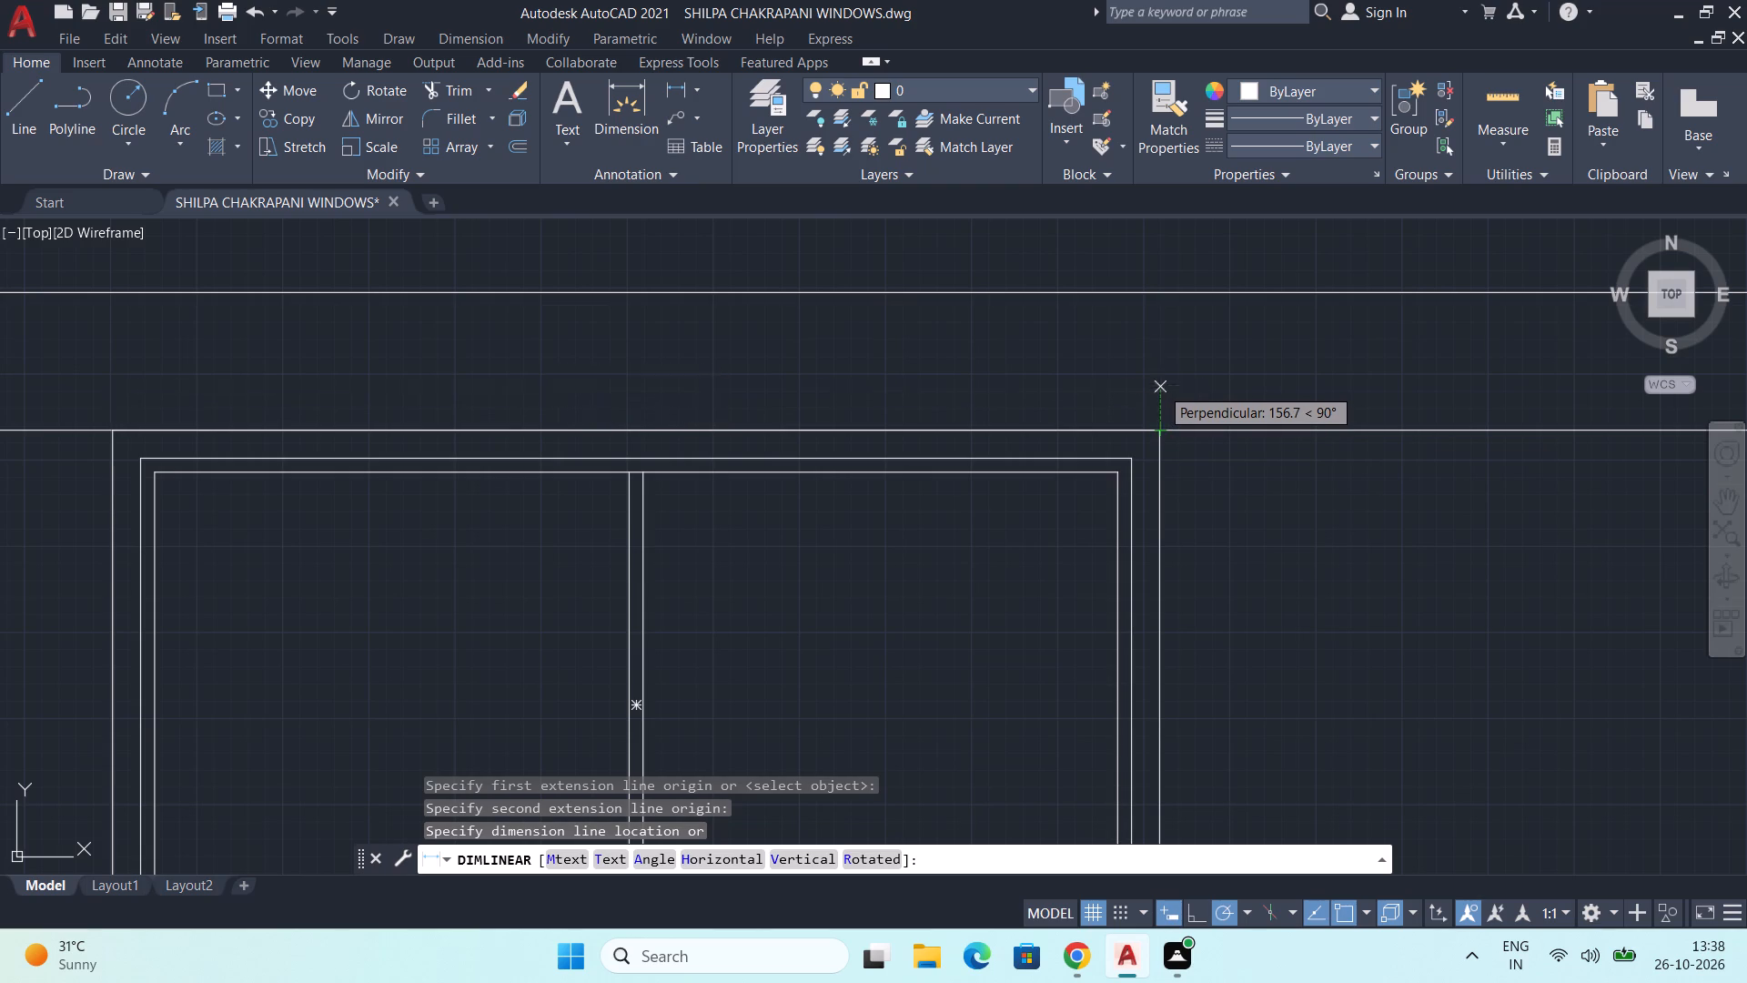
left_click(1160, 387)
Add a linear dimension of the same window's overall height, placed just outside its right edge.
scroll(1159, 477, "down", 1)
middle_click_drag(1153, 519, 743, 393)
key("space")
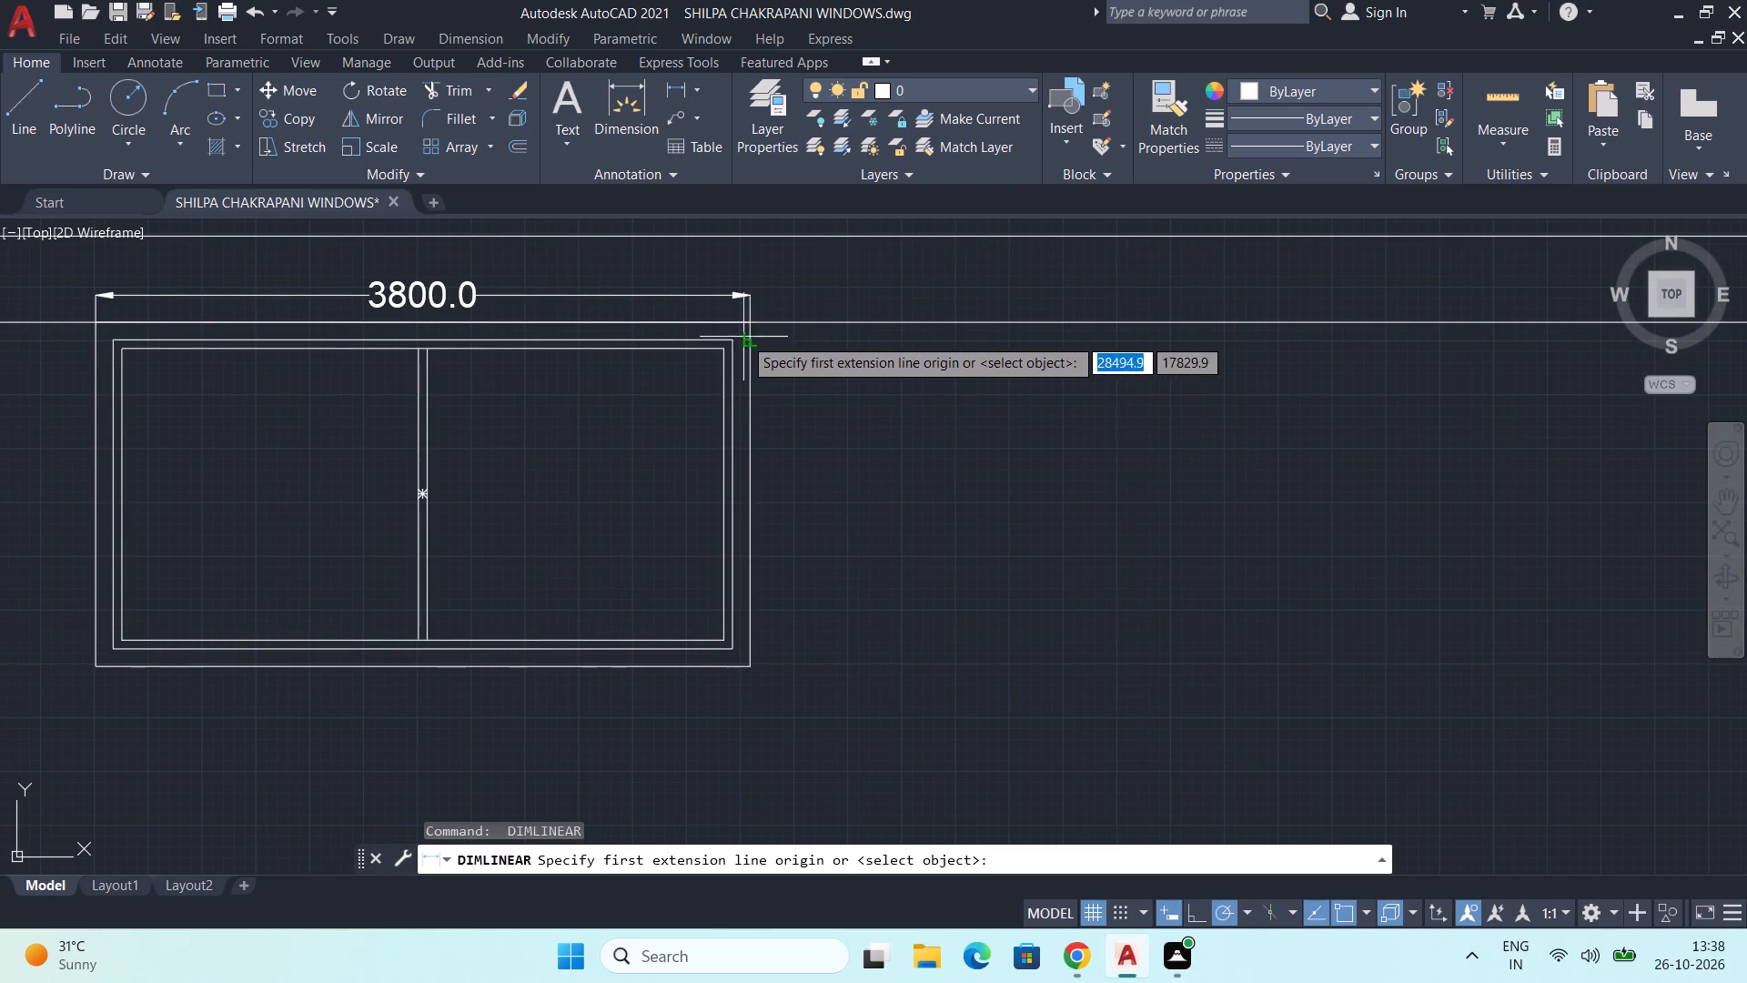
left_click(752, 324)
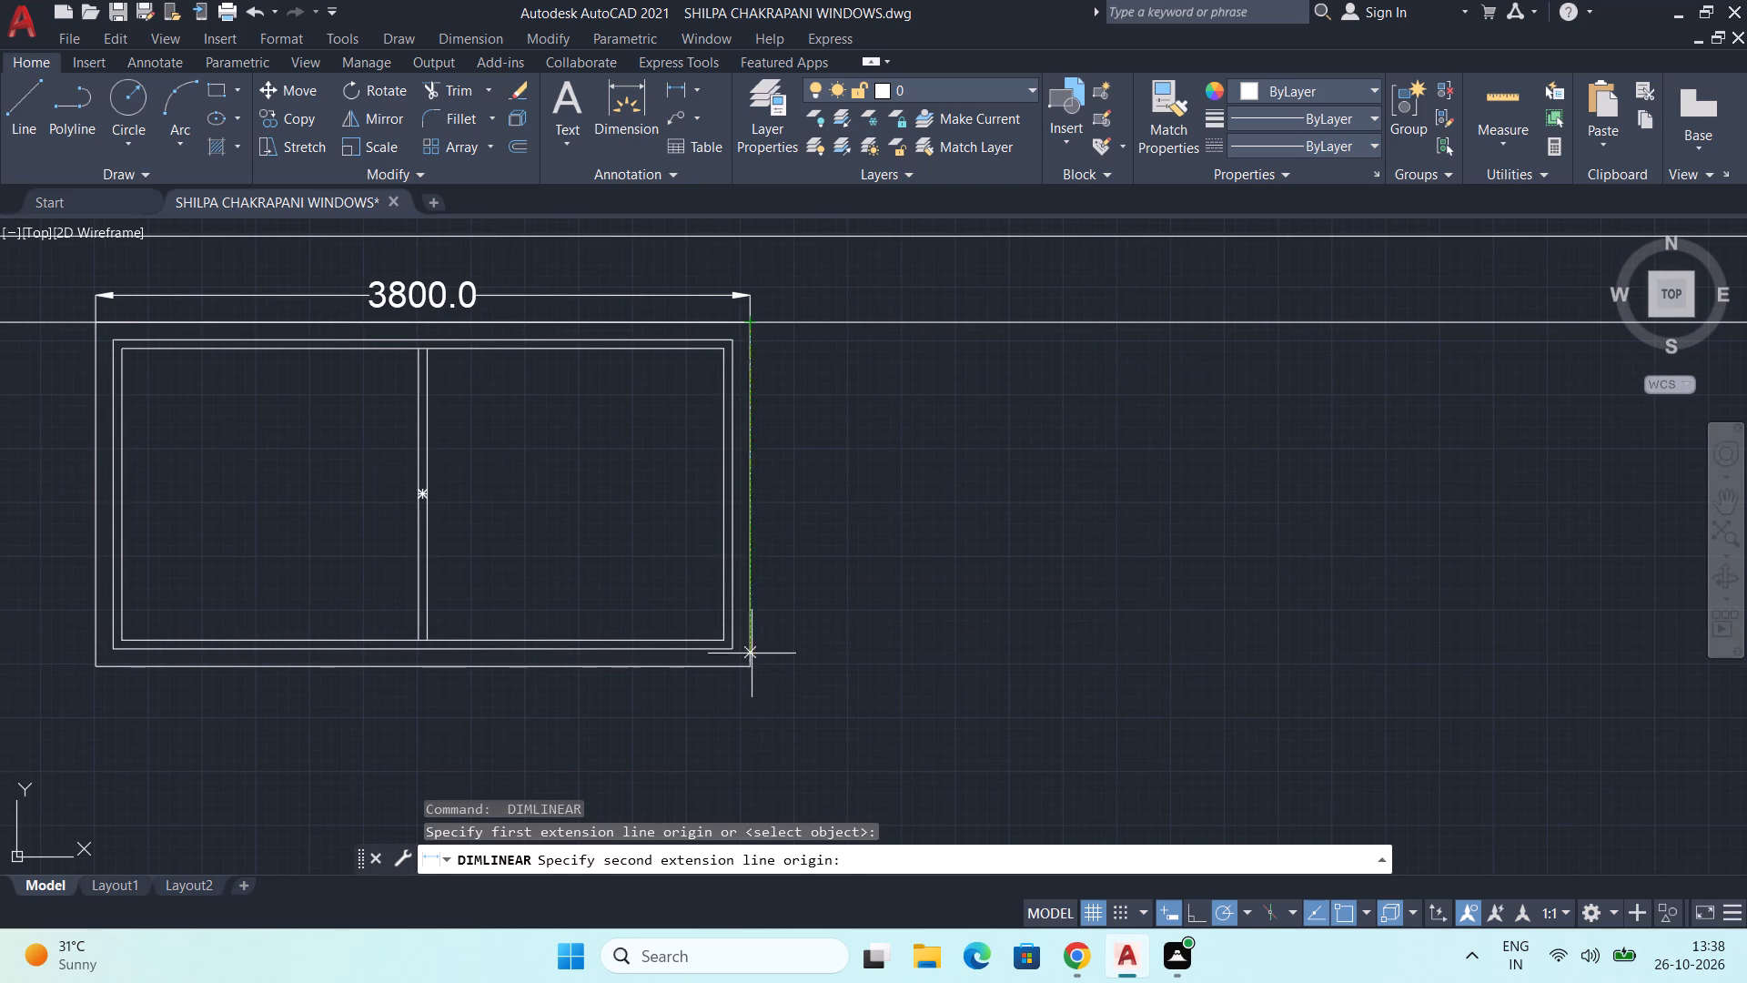
left_click(752, 667)
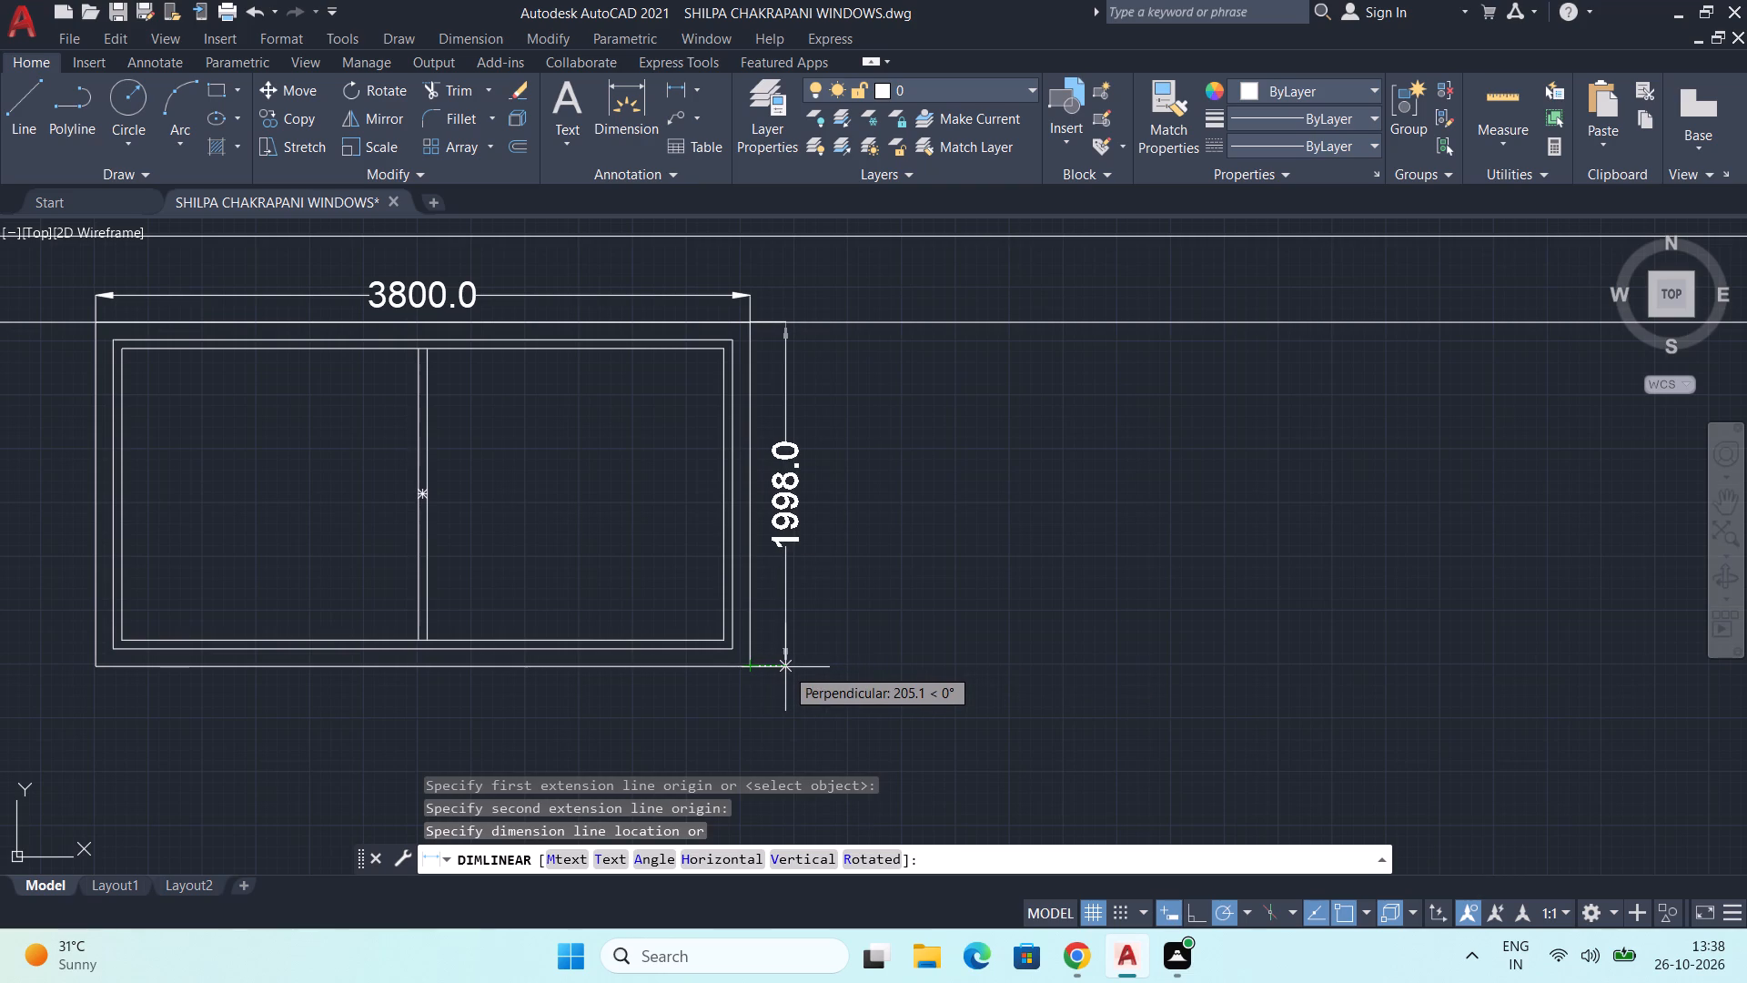
left_click(785, 667)
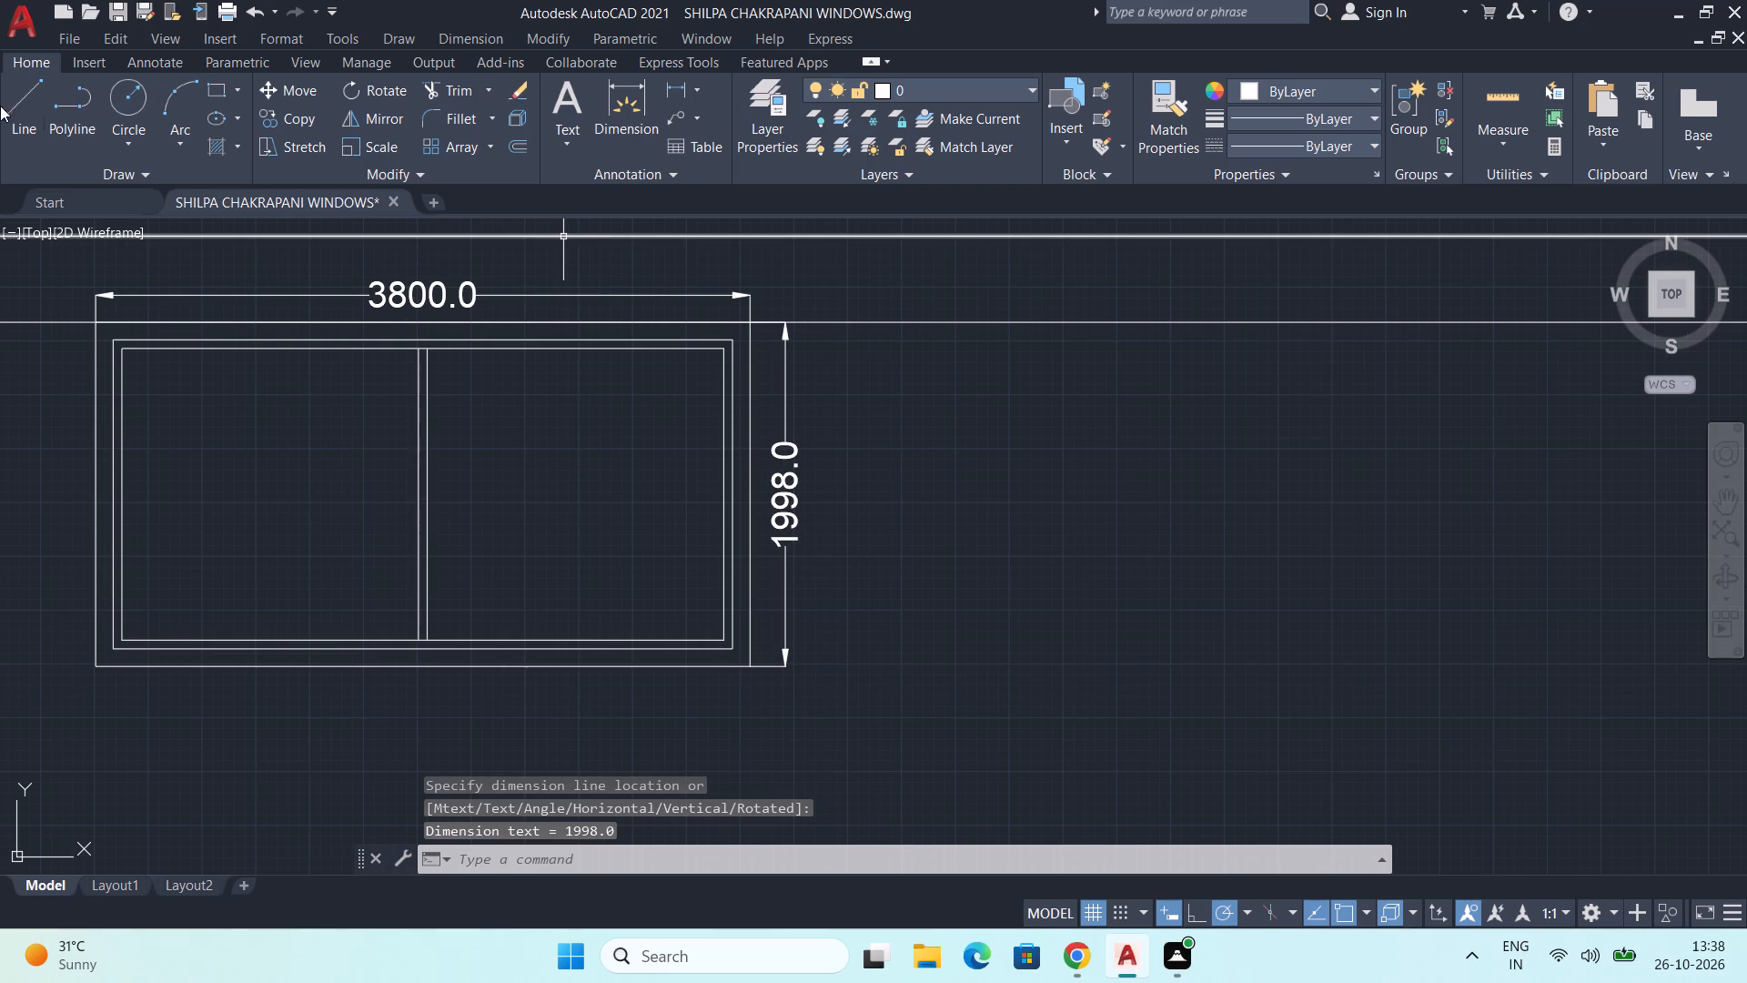
Draw a horizontal line about 449 long in the window's left pane, with an arrow barb about 124 long at 150° from its right end.
left_click(22, 96)
middle_click_drag(215, 526, 270, 509)
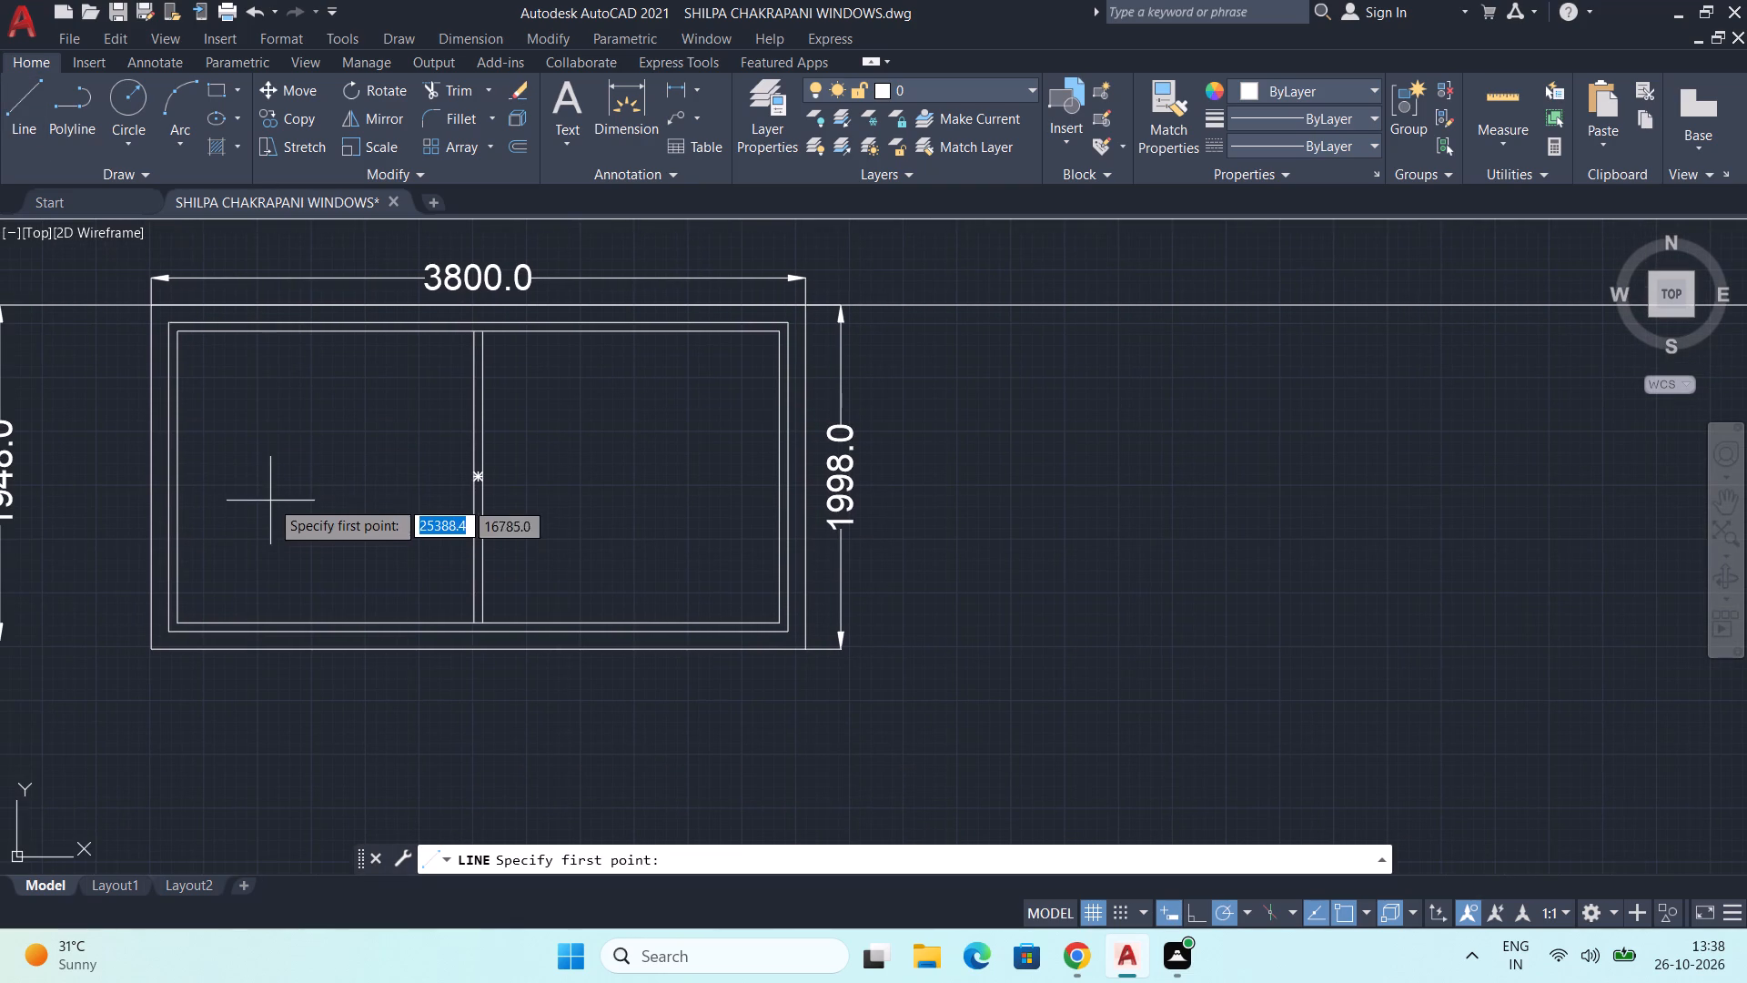
left_click(289, 453)
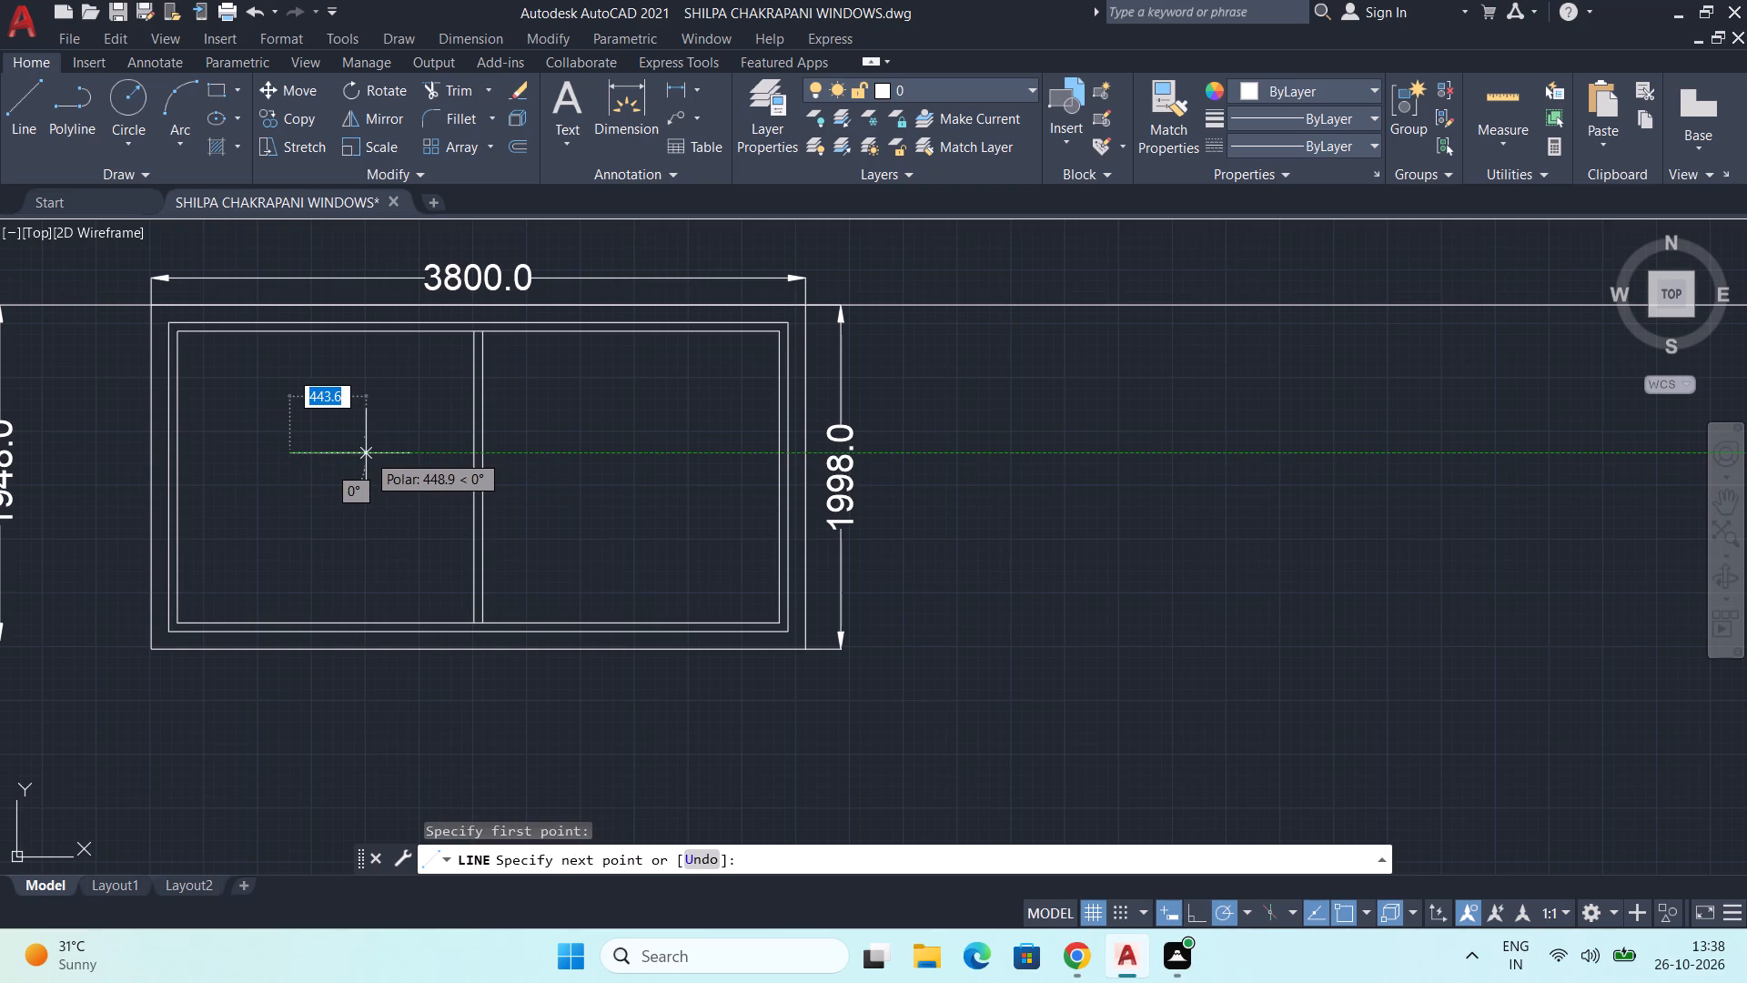
left_click(368, 453)
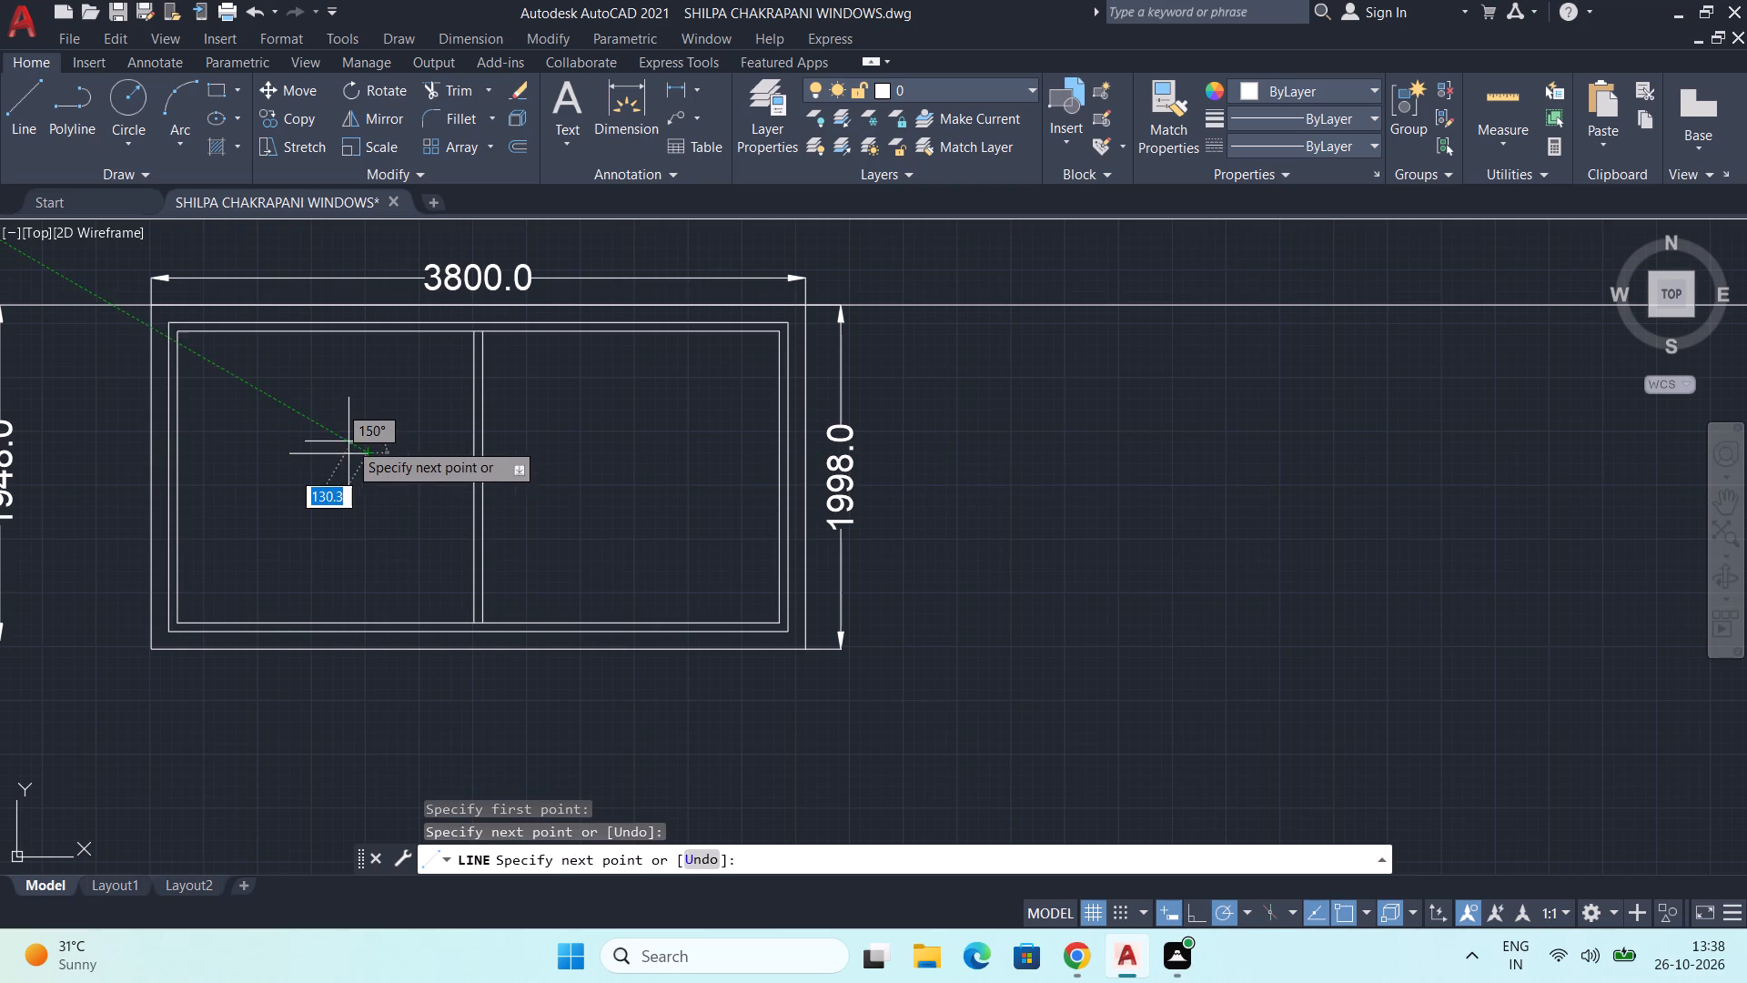
scroll(348, 441, "up", 2)
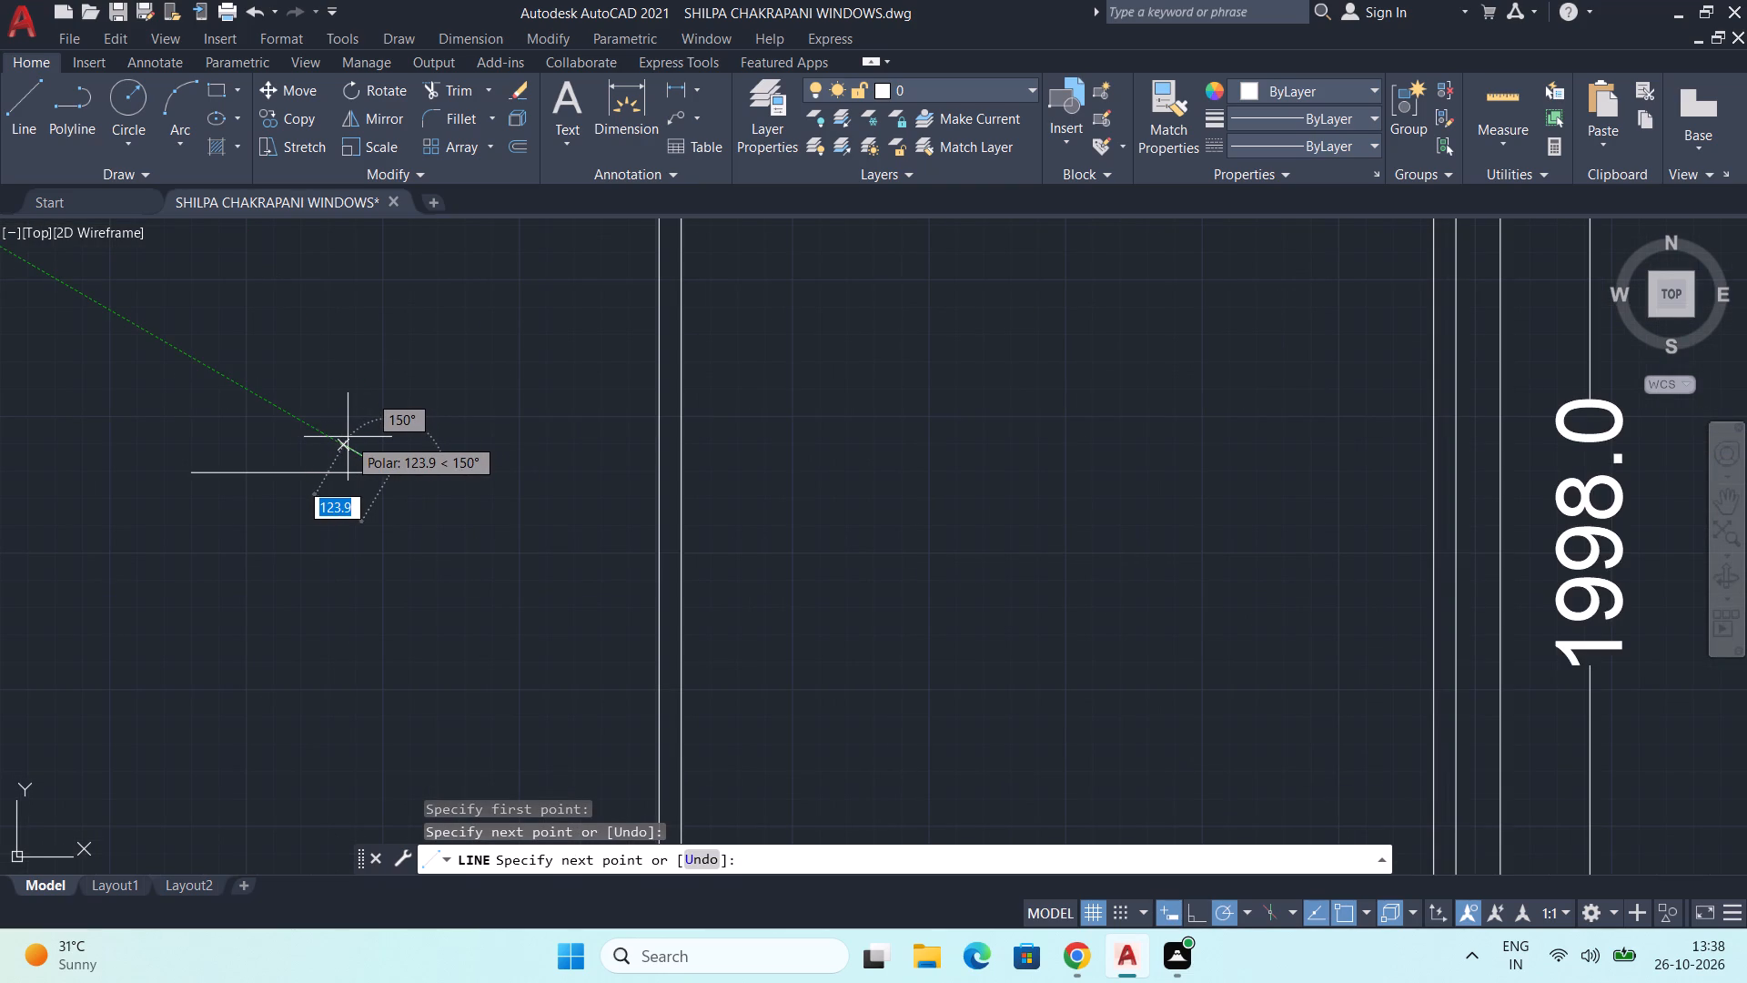
left_click(348, 437)
key("Escape")
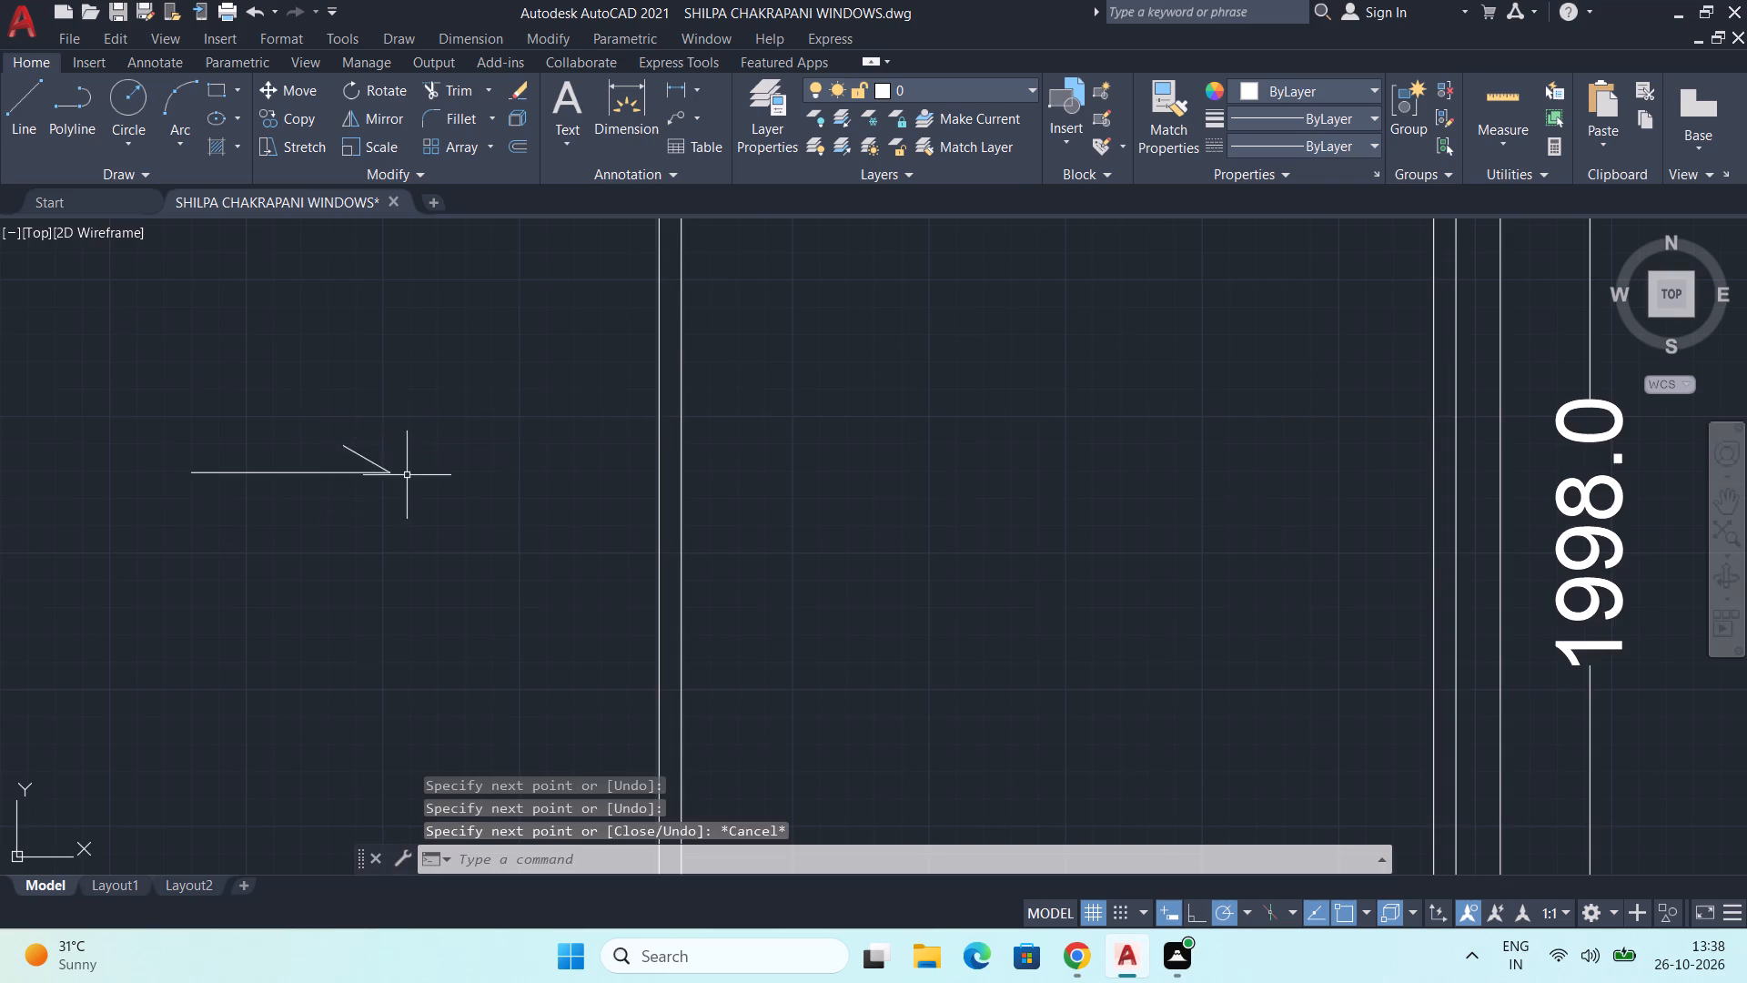
scroll(417, 507, "down", 2)
middle_click_drag(416, 521, 376, 500)
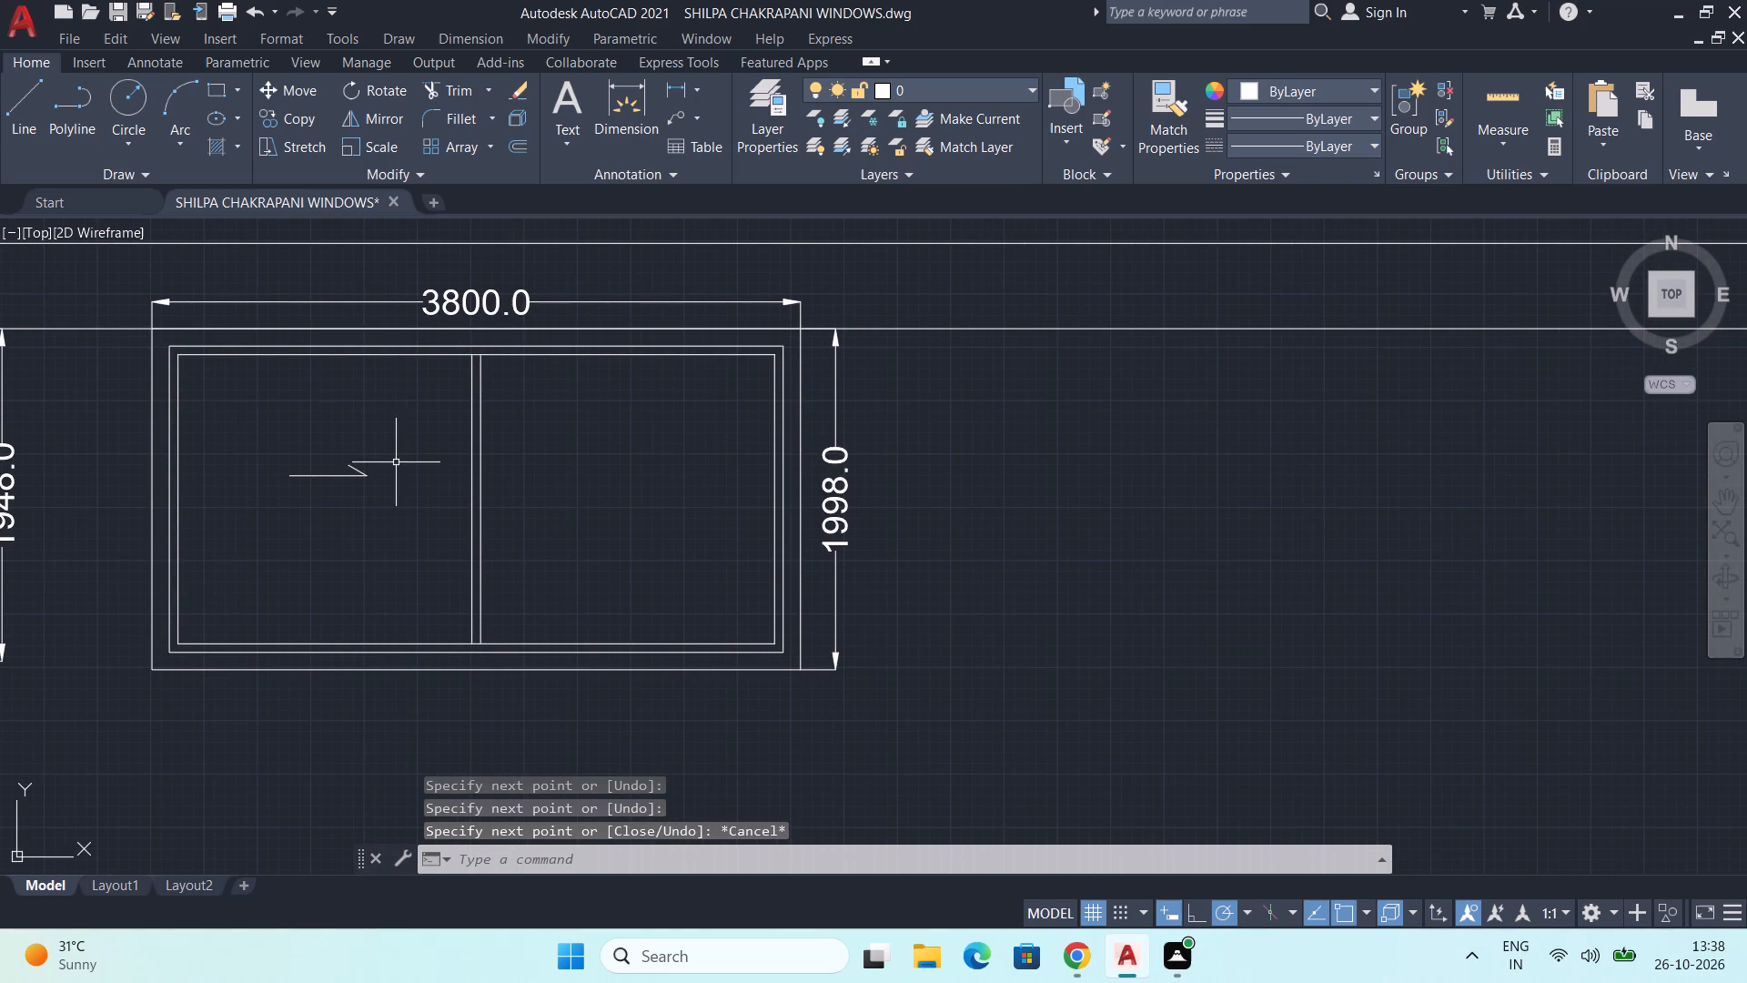
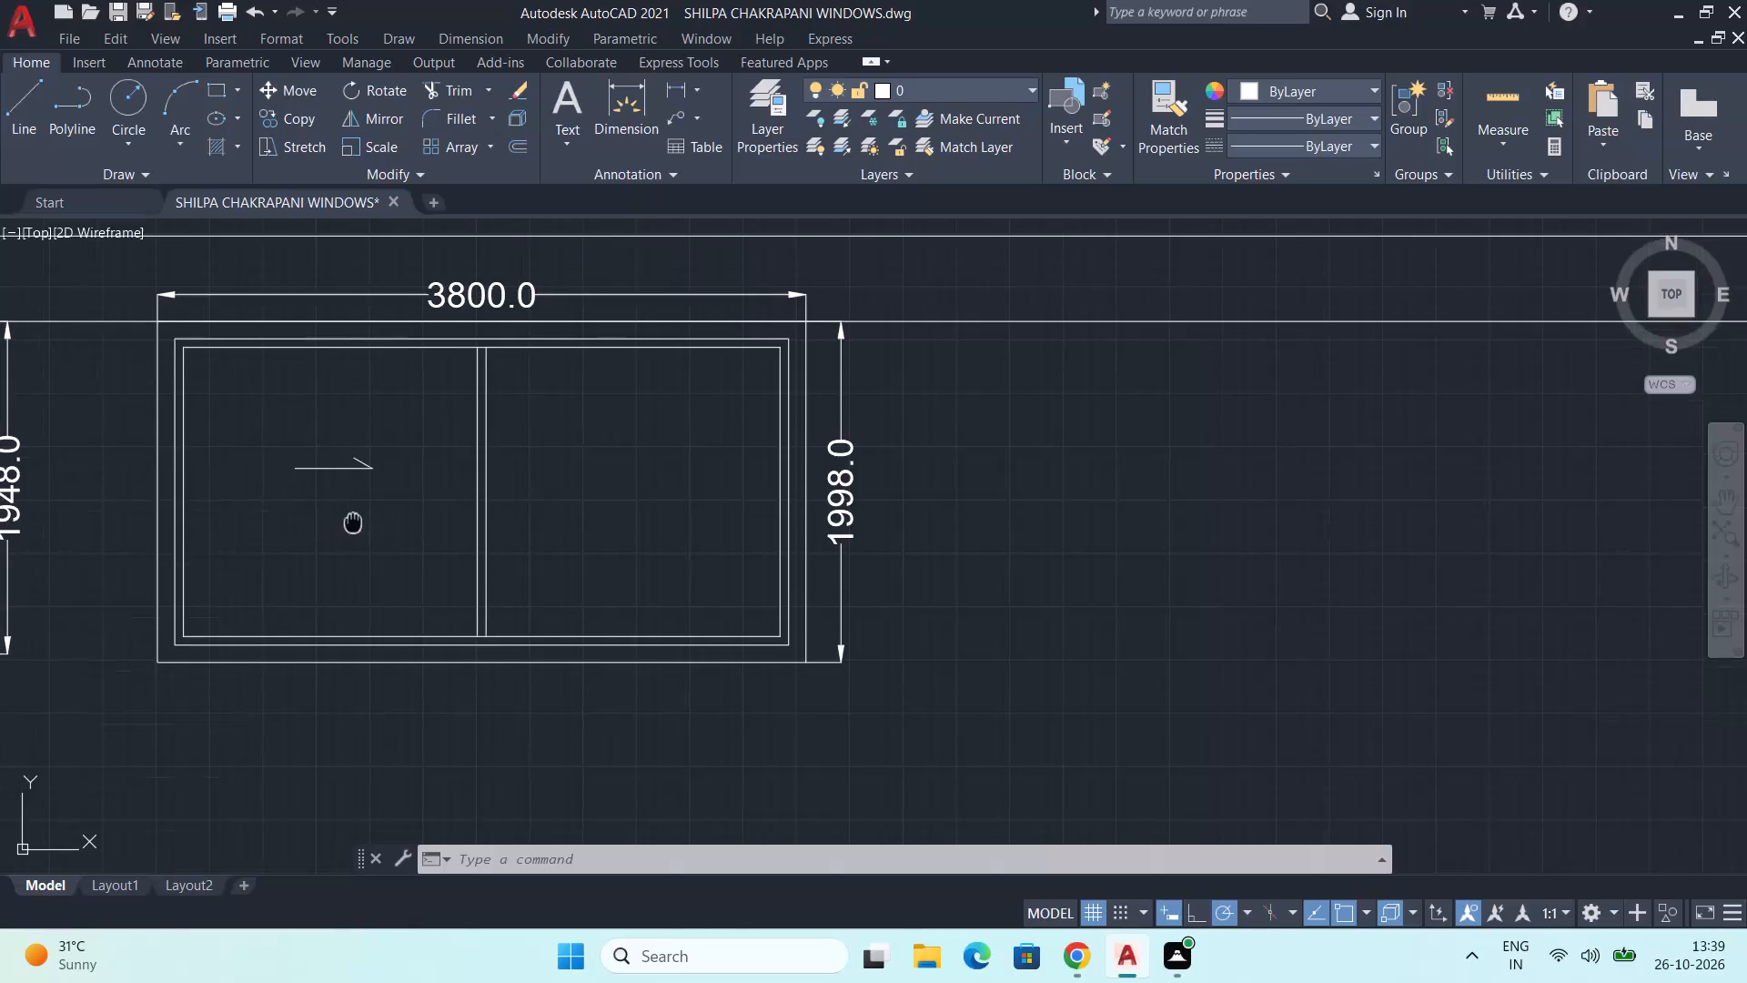
Mirror the half-arrow in the 3800 window's left panel about a horizontal line just below it, keeping the original.
scroll(304, 435, "up", 2)
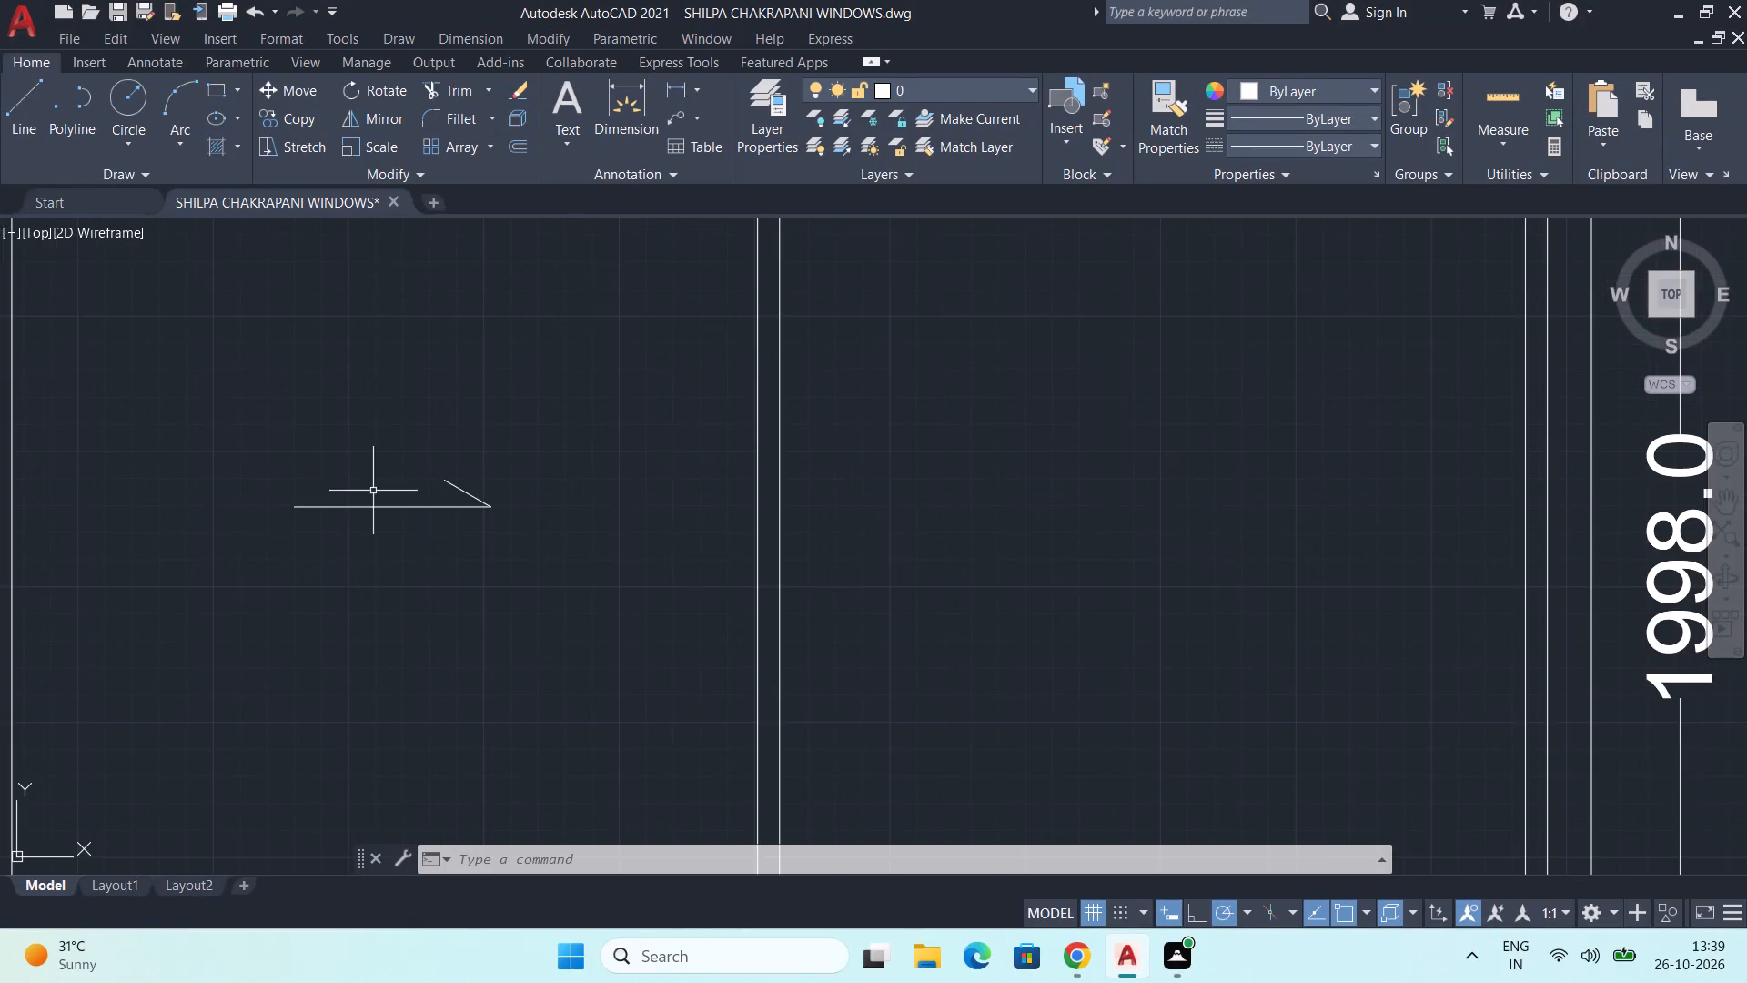
middle_click_drag(377, 491, 344, 482)
left_click(219, 443)
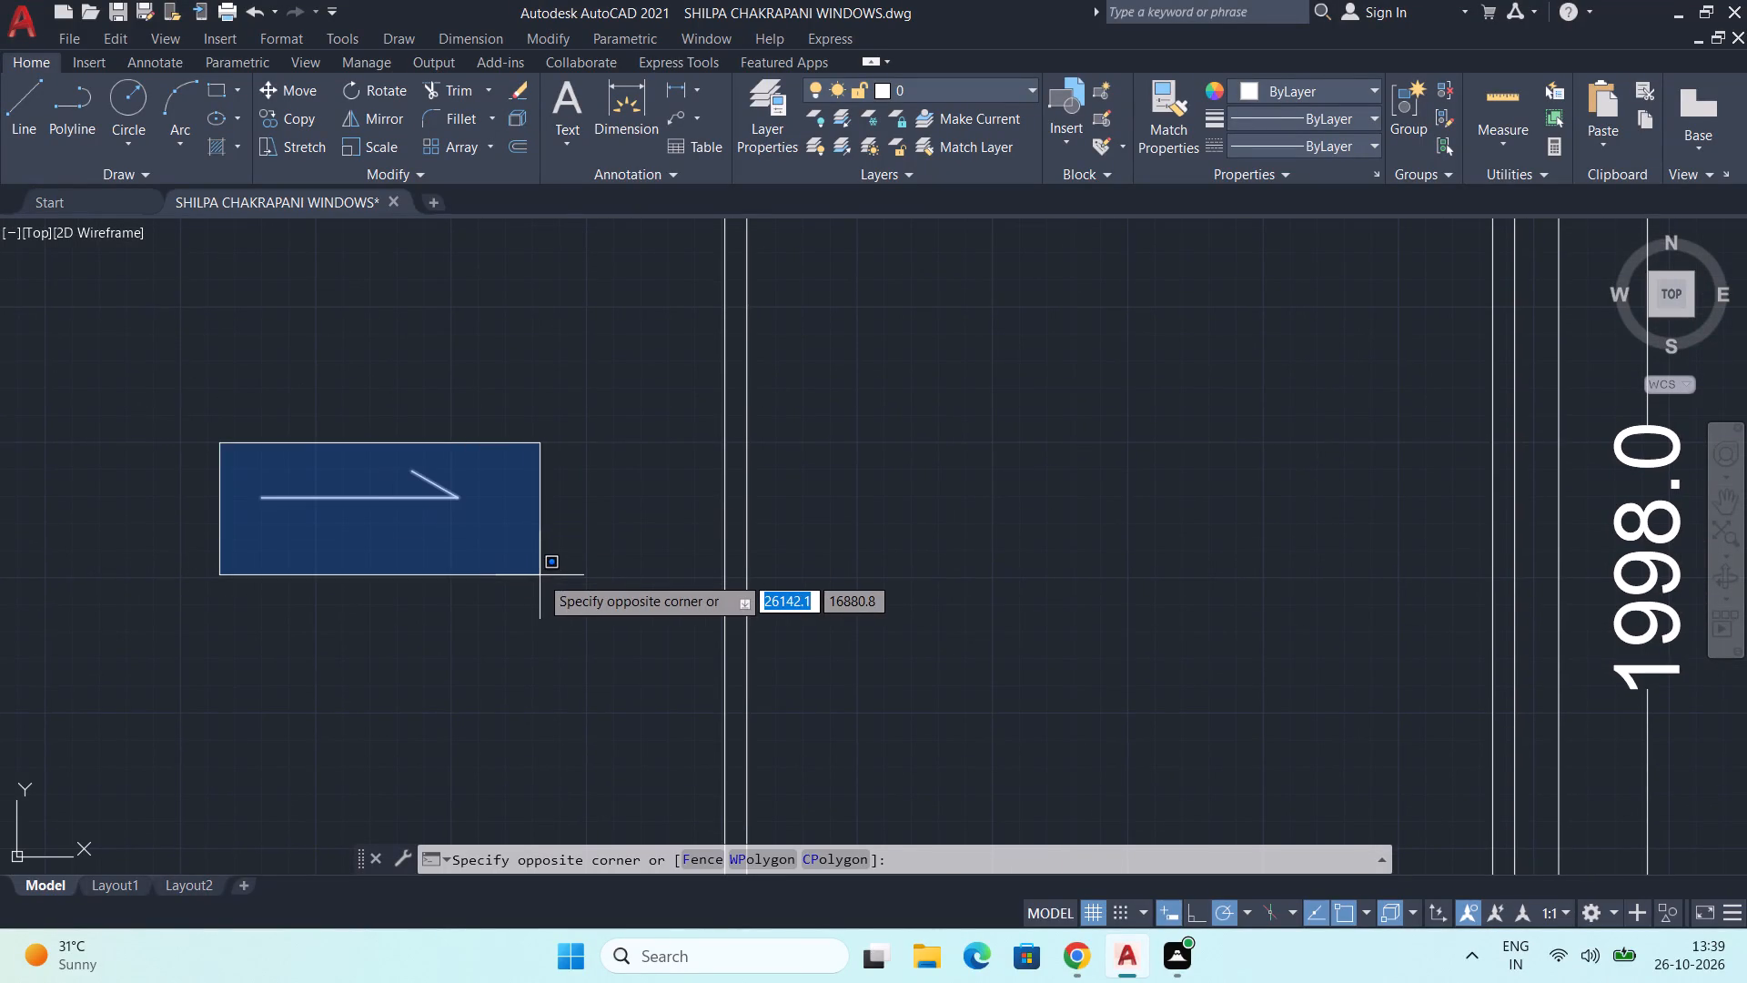
left_click(540, 575)
middle_click_drag(466, 590, 410, 575)
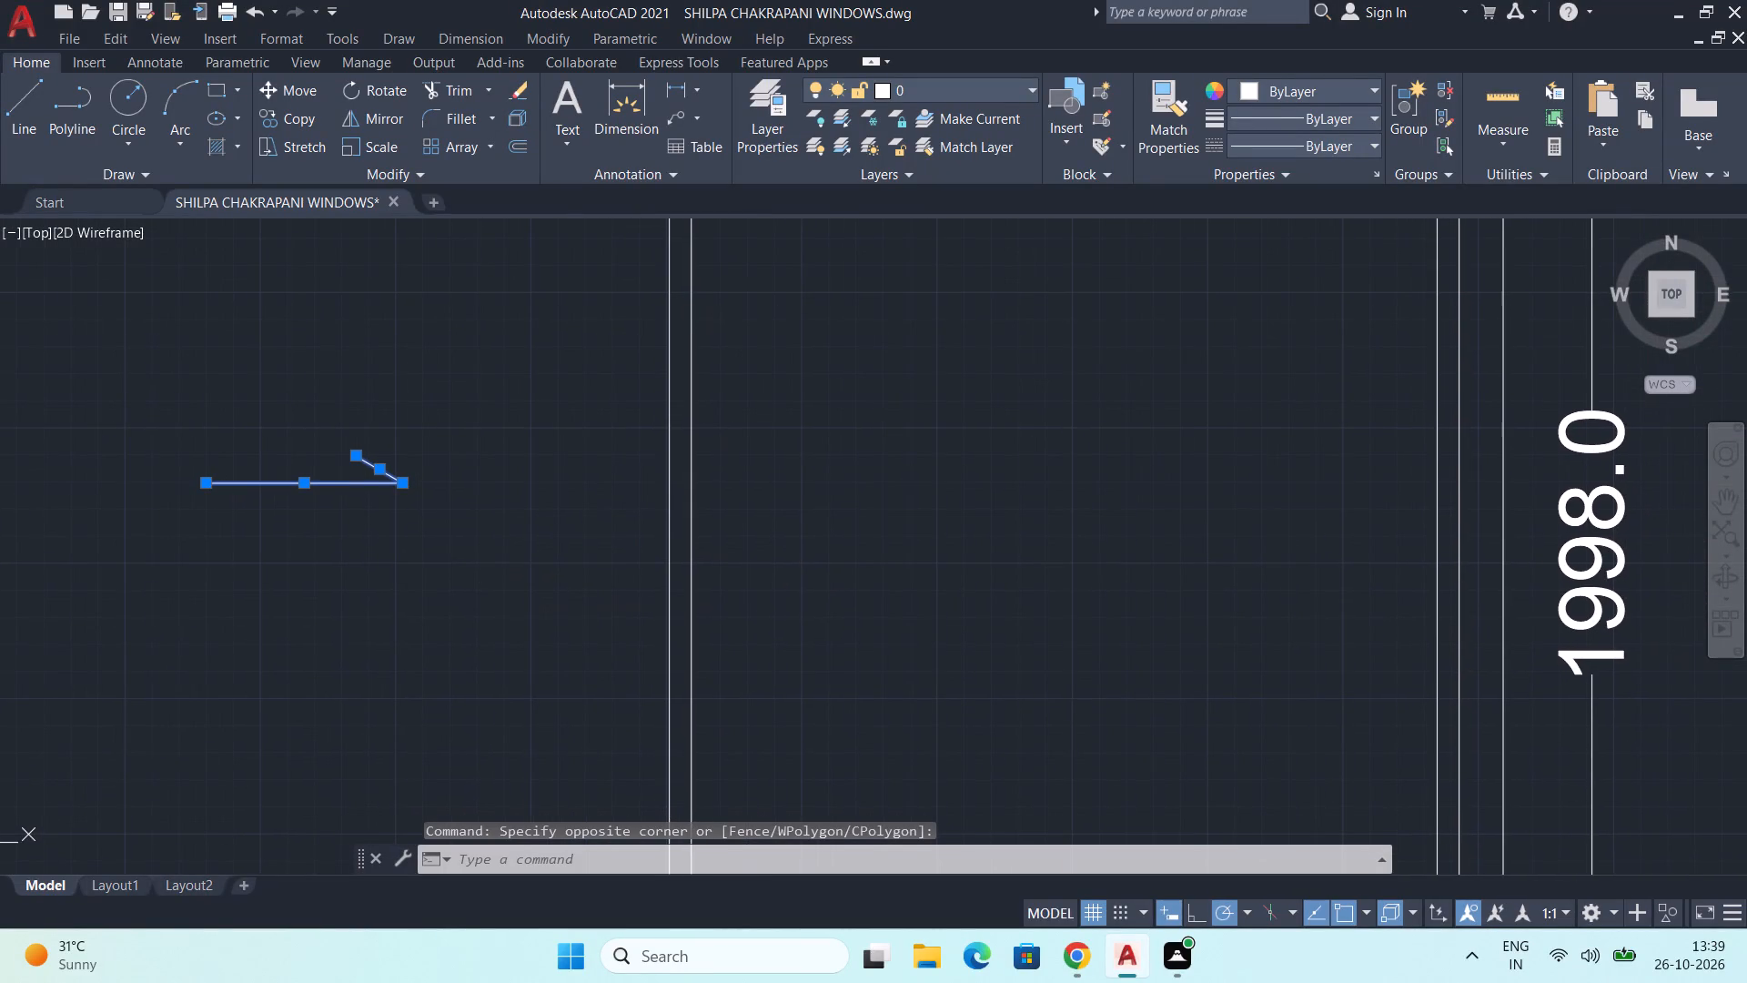
type("MI")
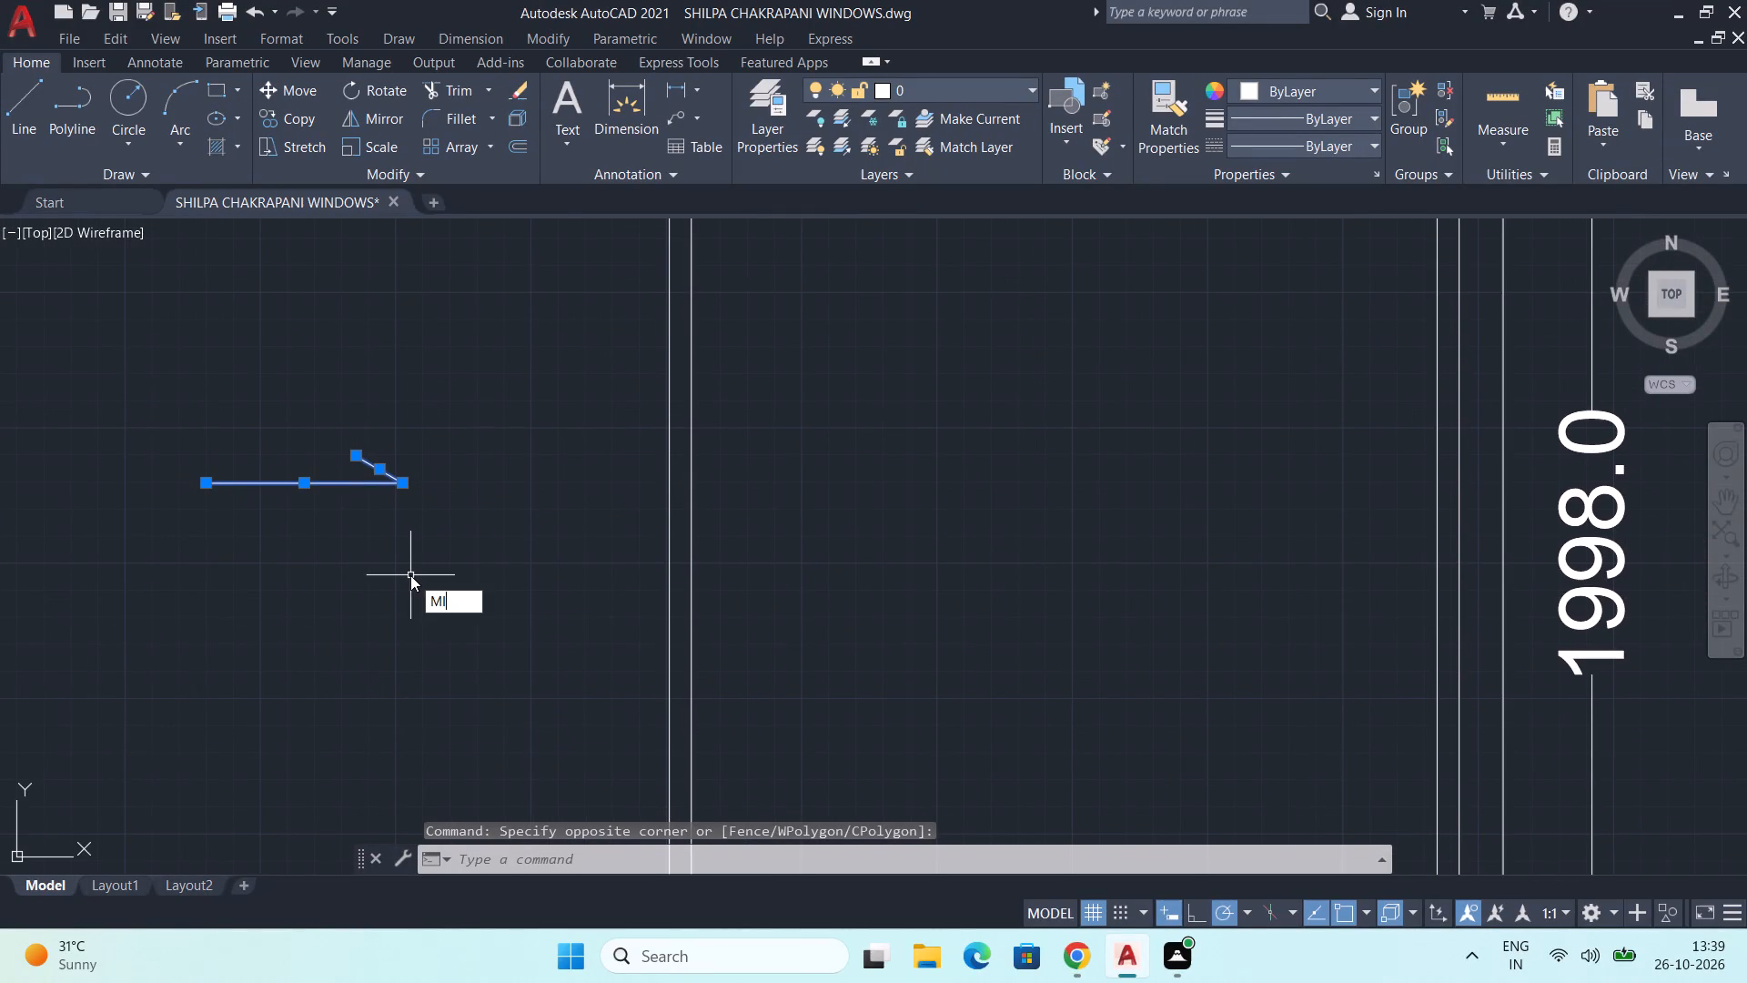
key("Return")
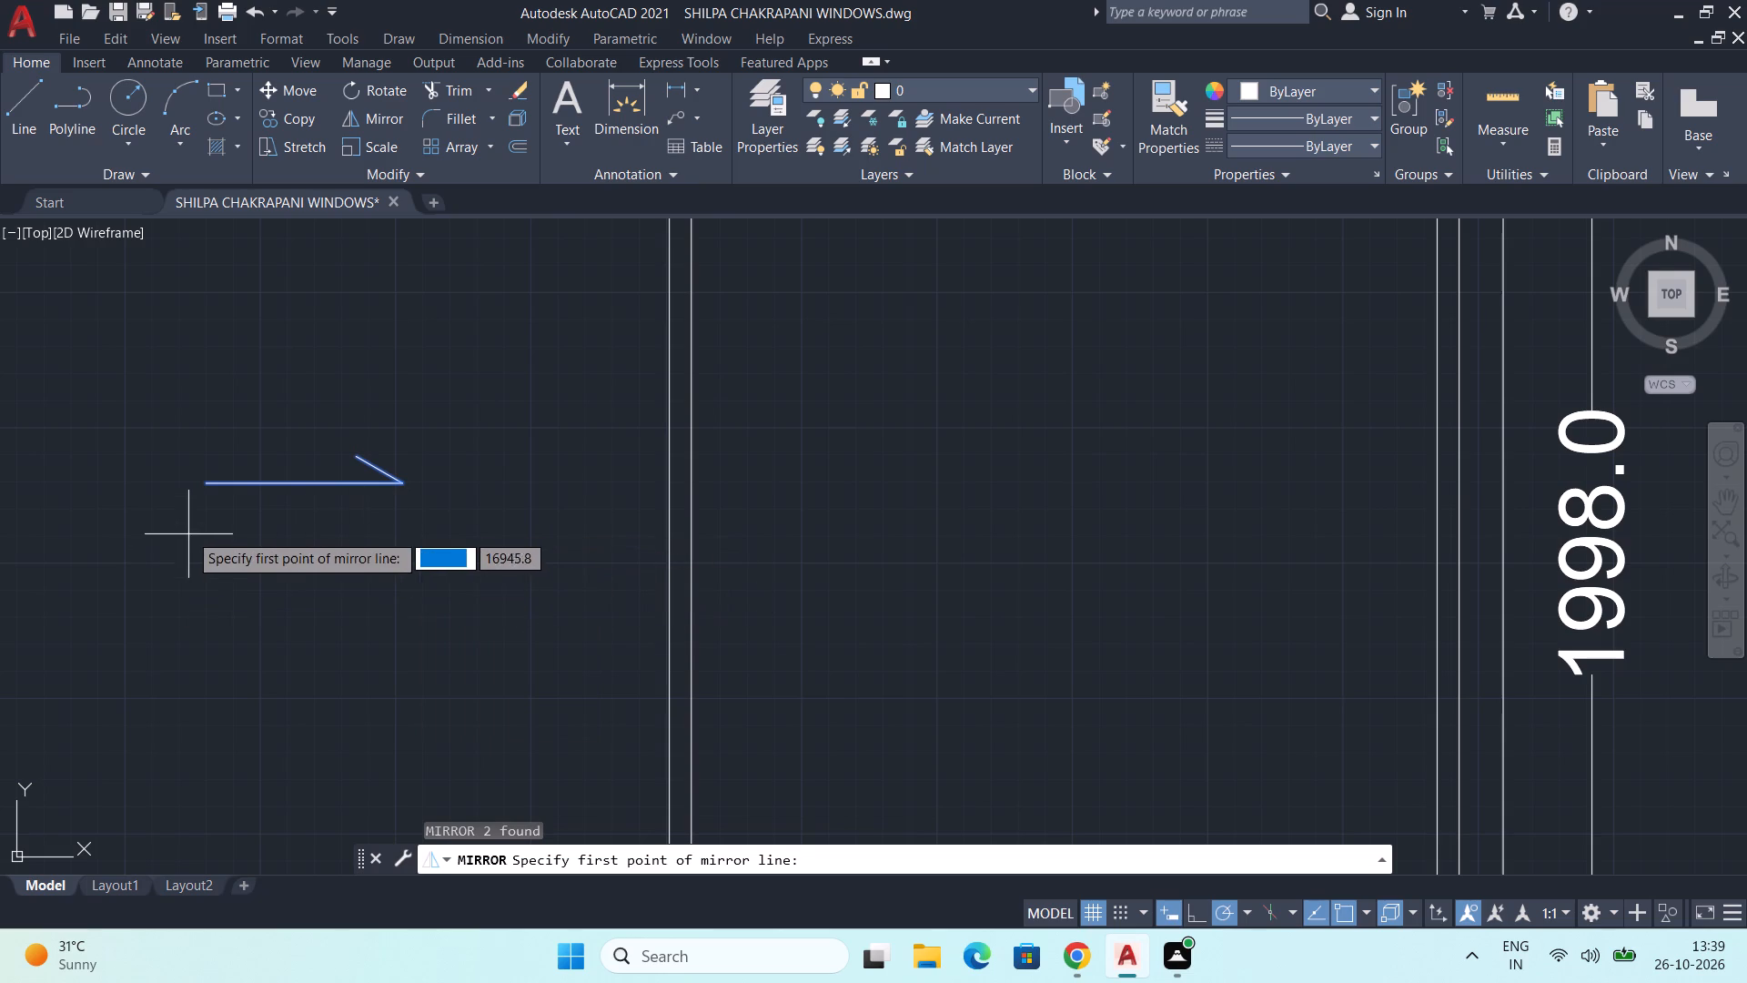
left_click(195, 498)
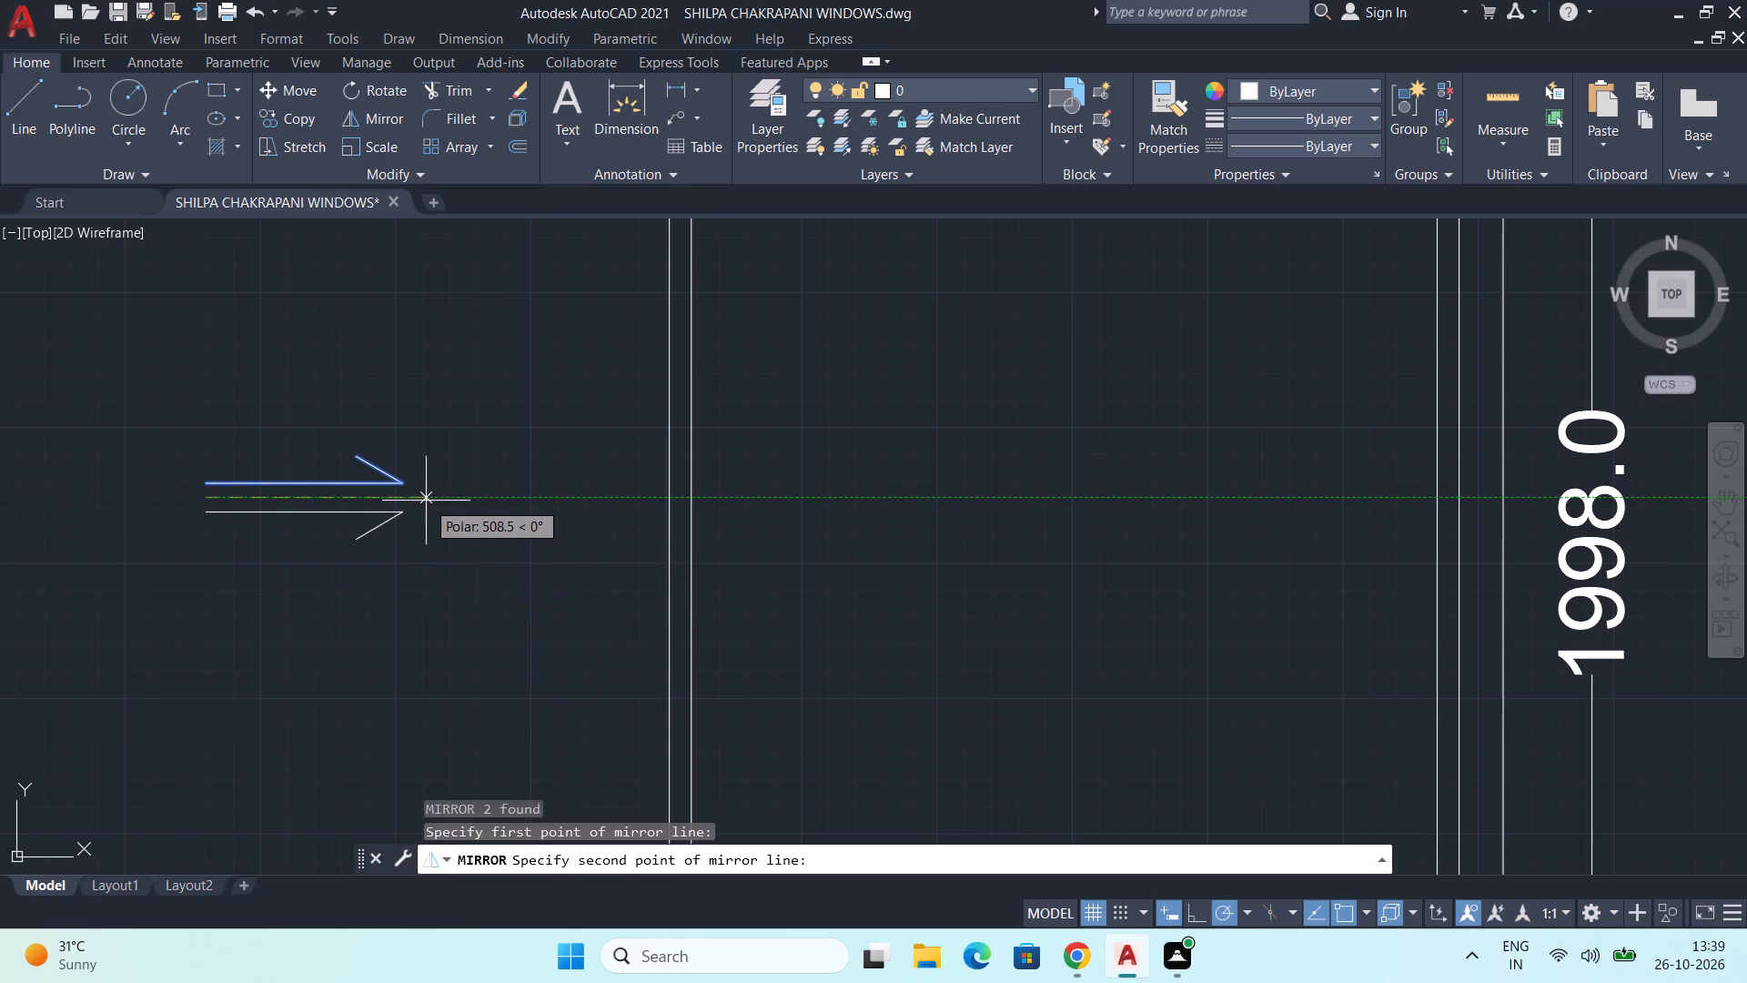
left_click(426, 501)
left_click_drag(474, 580, 426, 501)
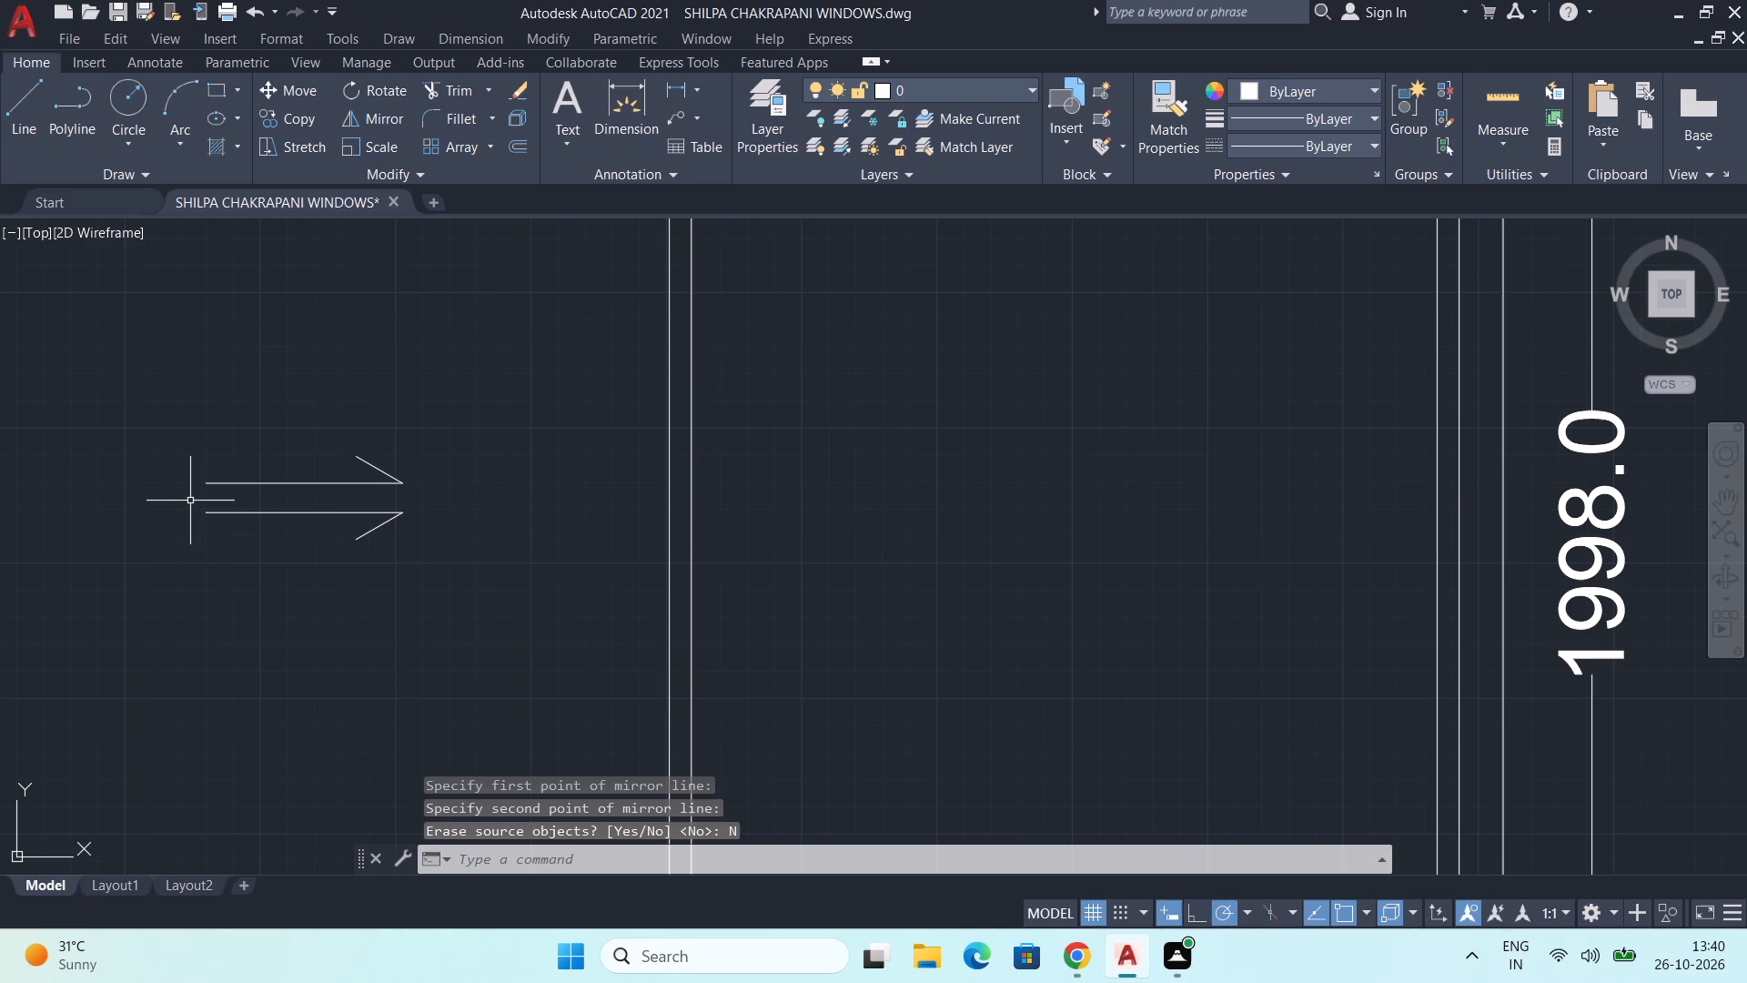
Move the mirrored arrow's slanted head line from its lower end to the left endpoint of the lower horizontal line.
left_click(375, 528)
key("m")
key("Return")
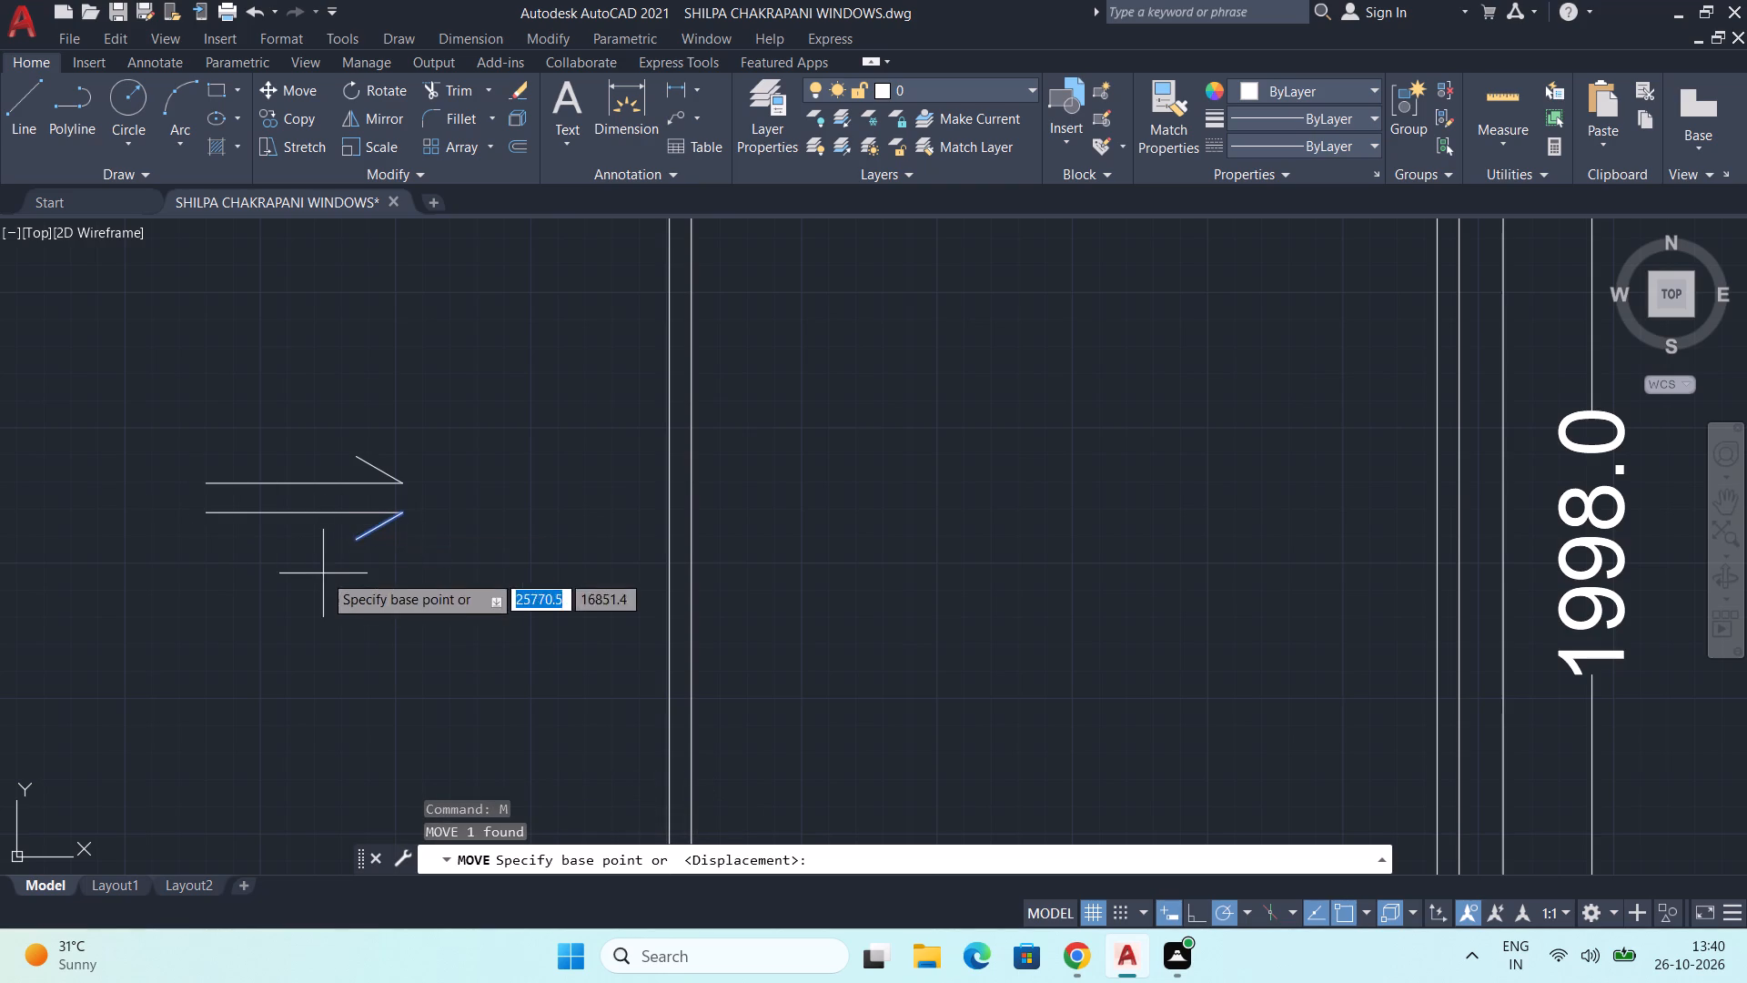
left_click(365, 535)
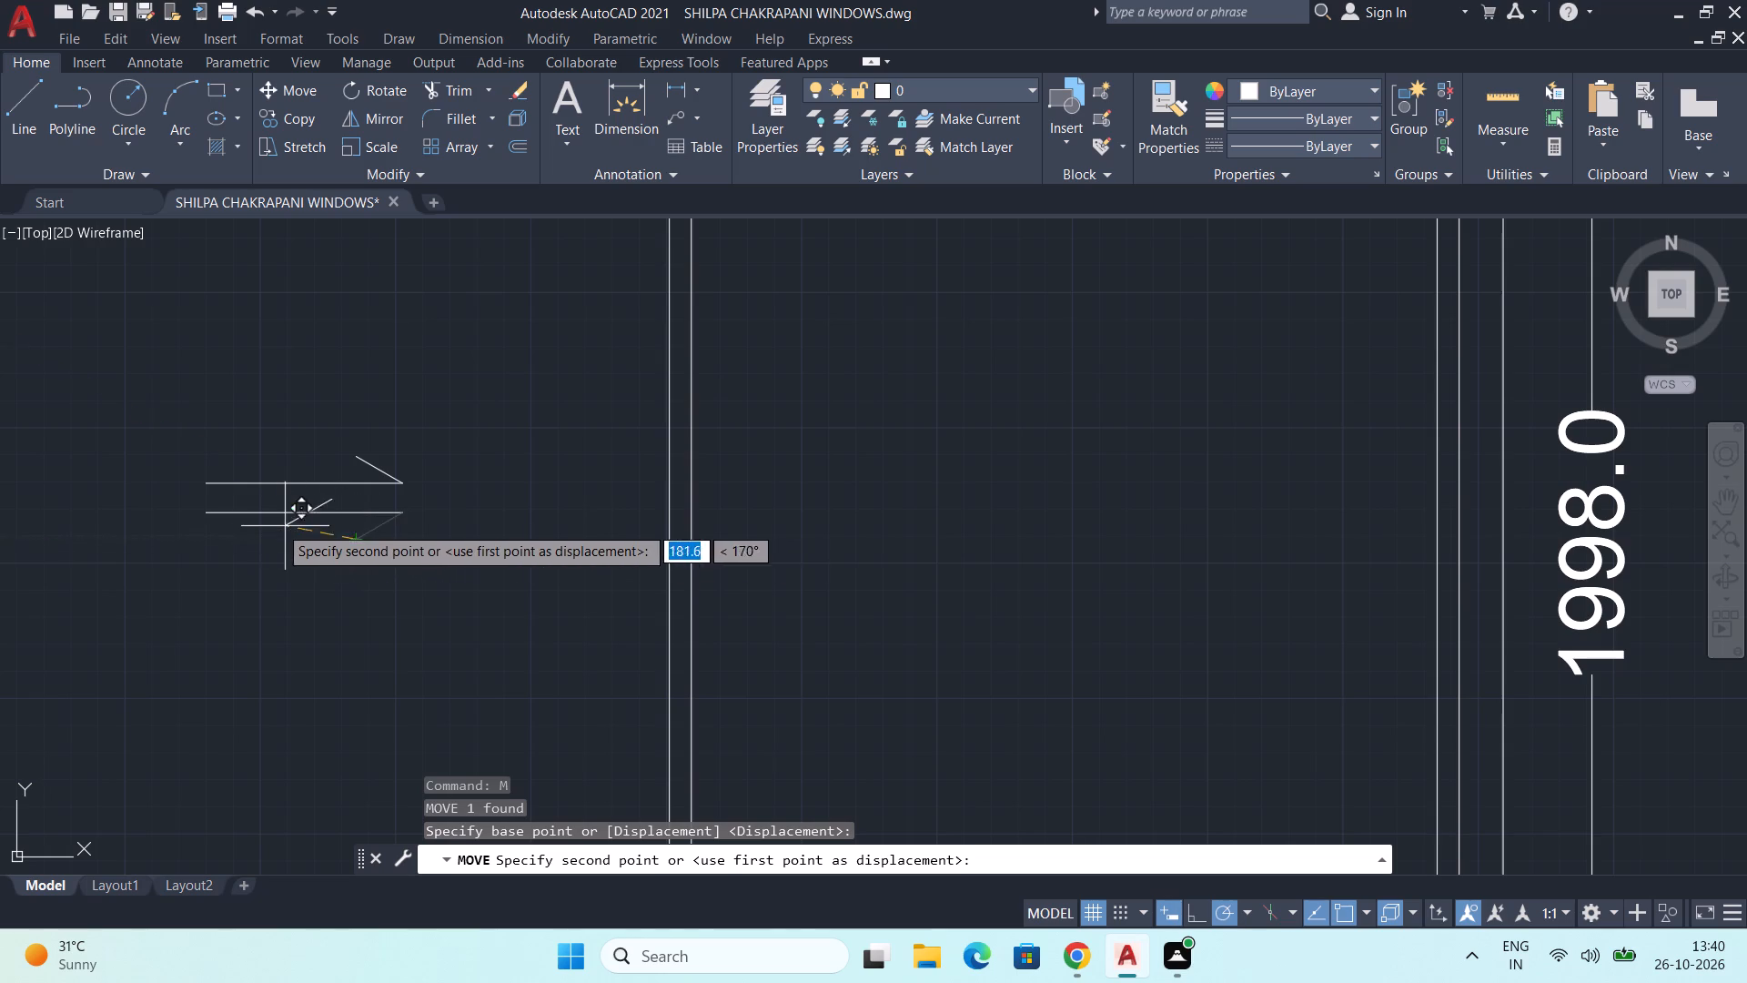
scroll(207, 517, "up", 2)
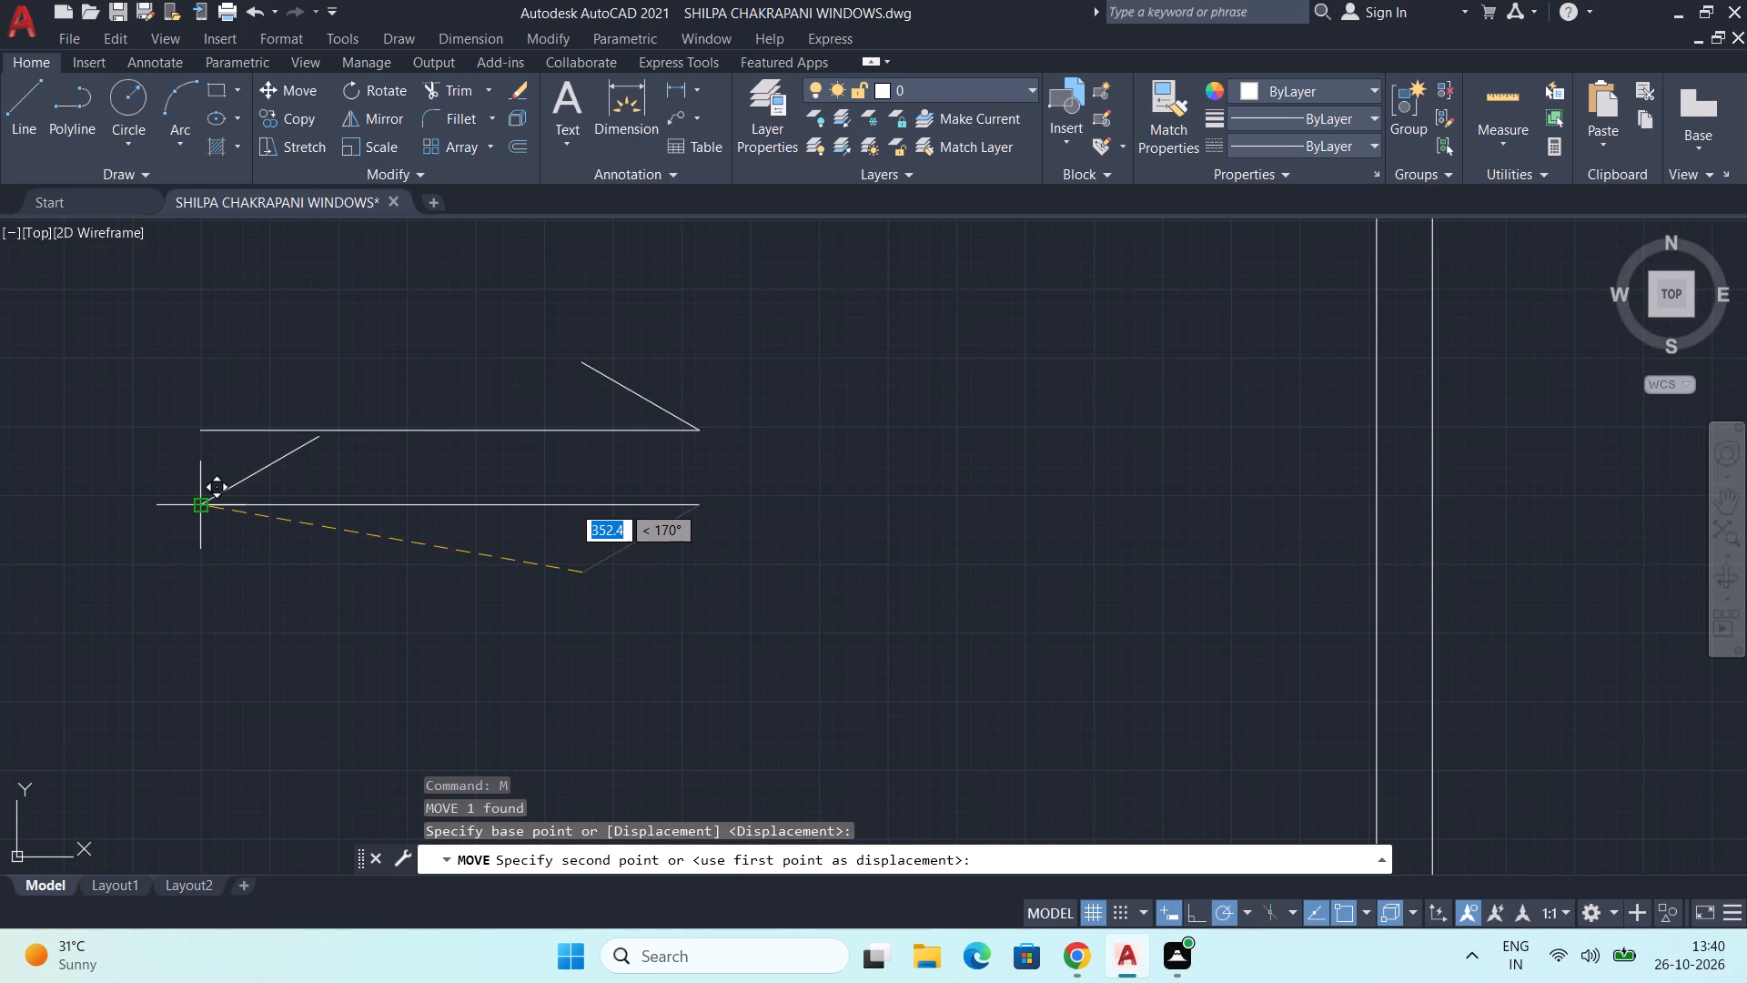
left_click(204, 504)
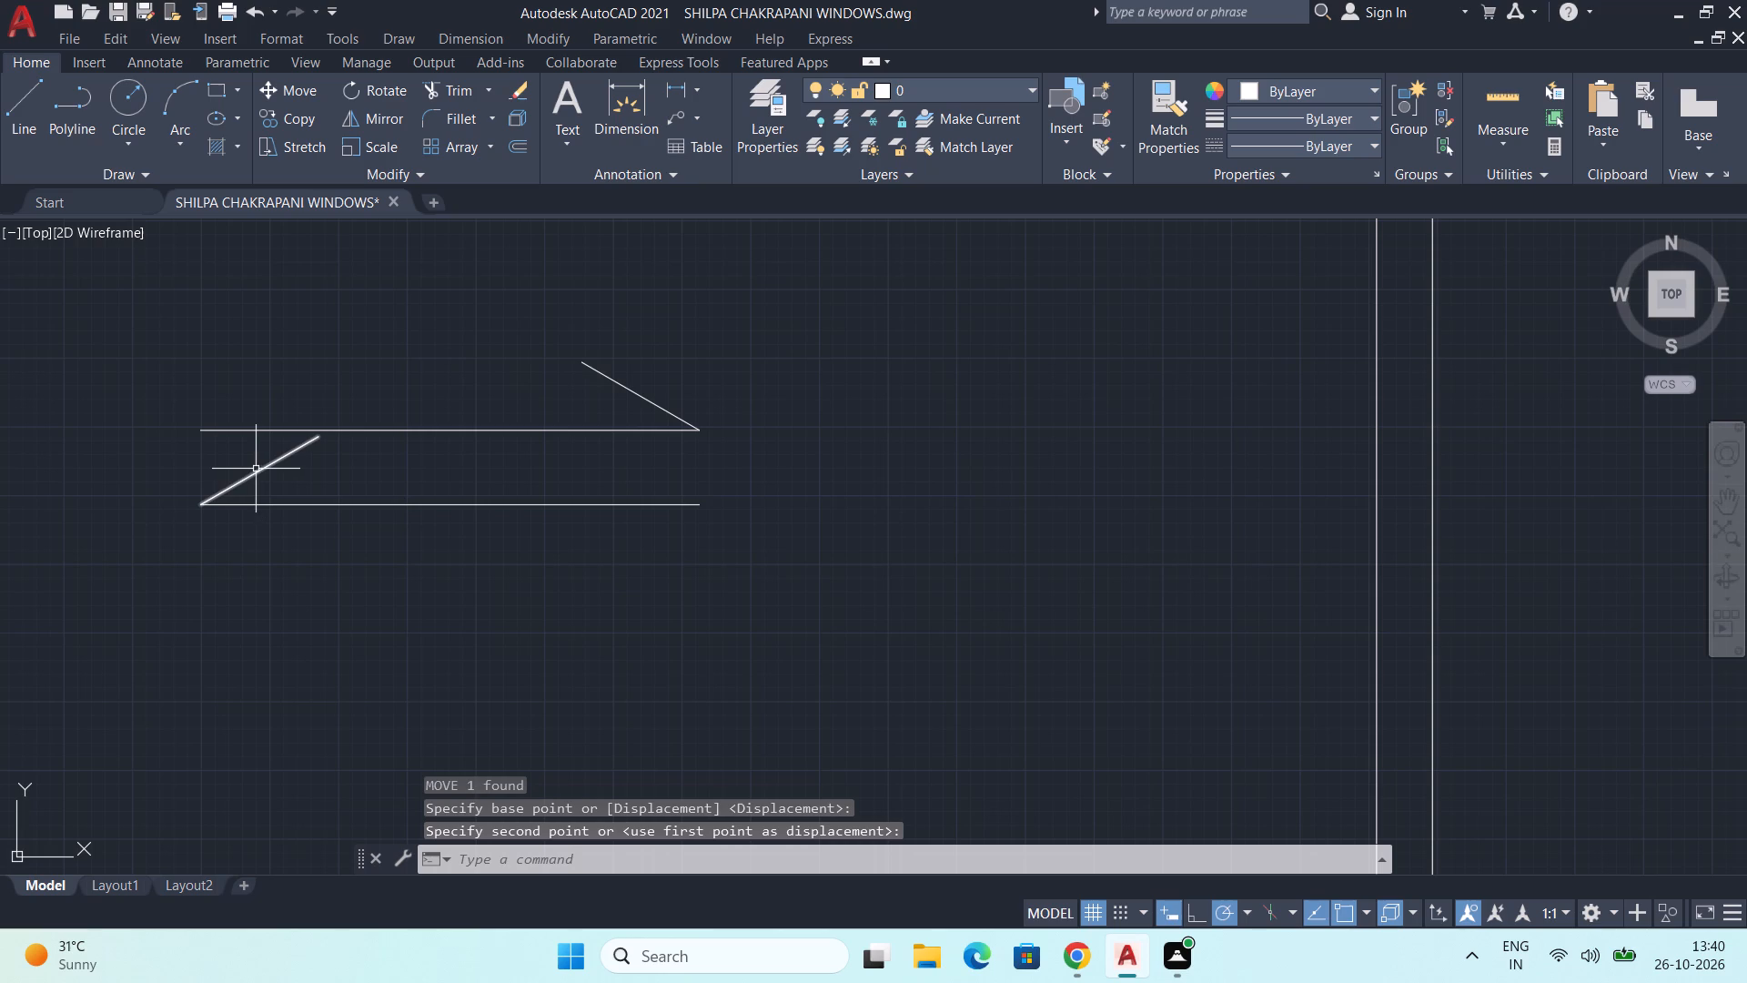
Mirror the moved head line about the lower horizontal line, erasing the source so it slants downward.
left_click(255, 471)
type("MI")
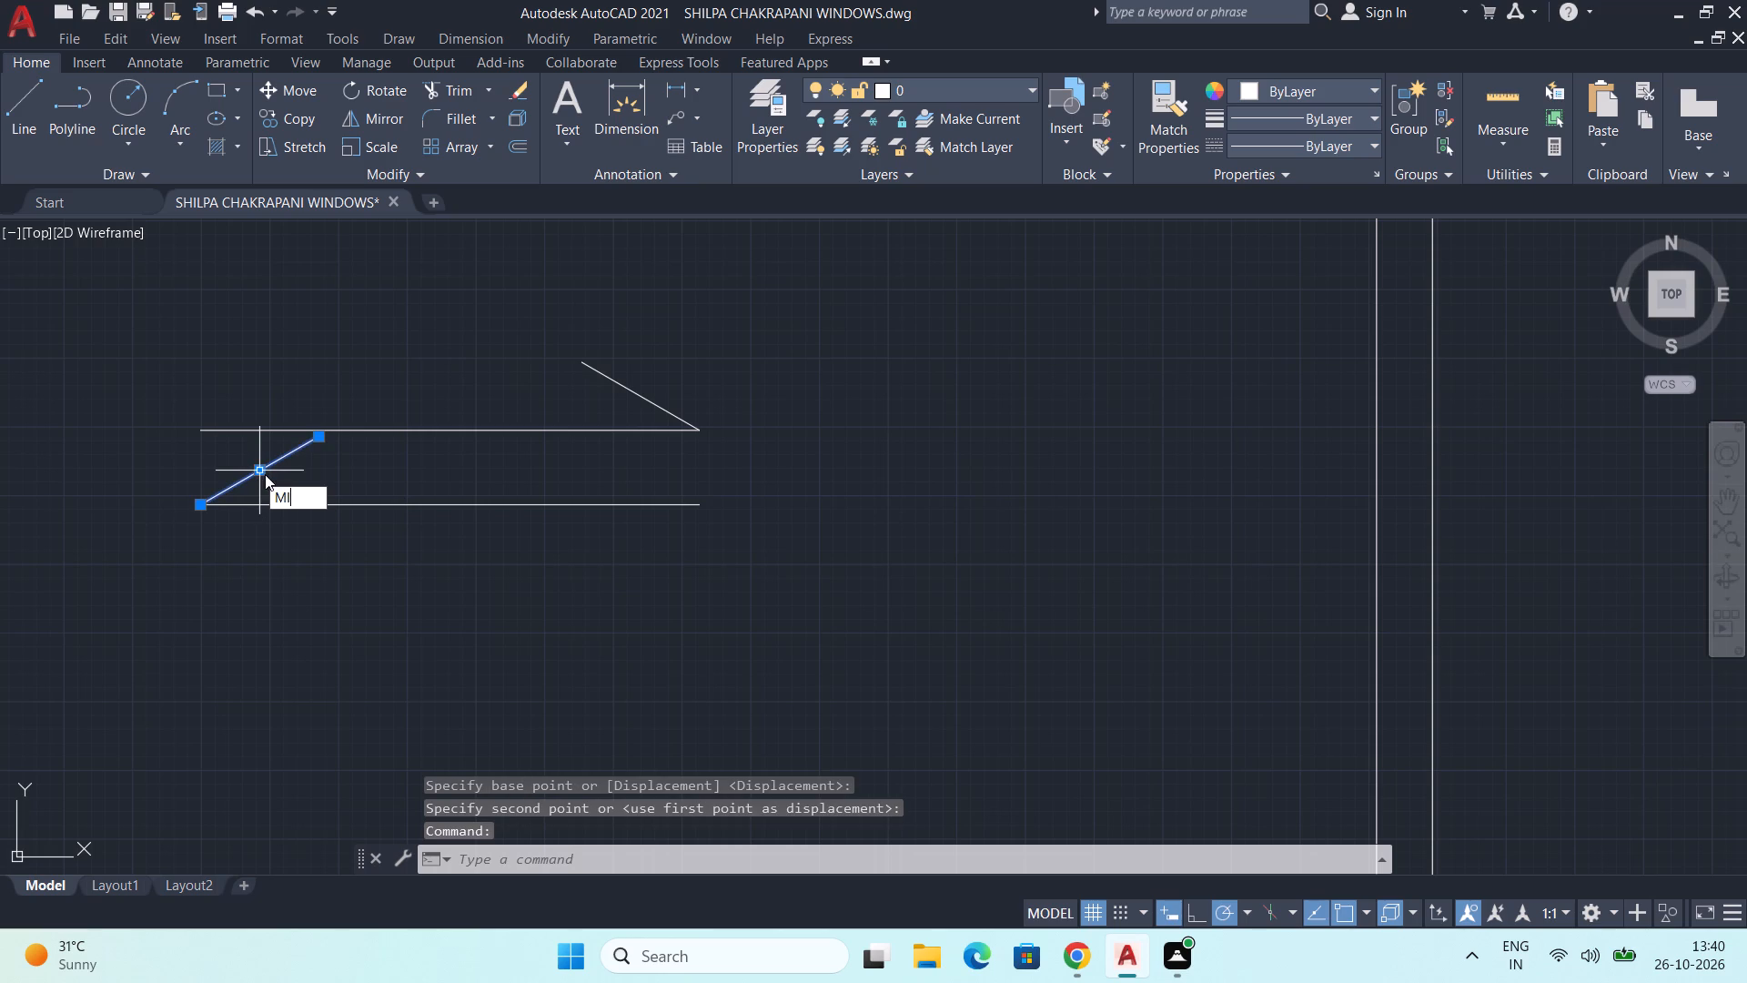
key("Return")
left_click(201, 504)
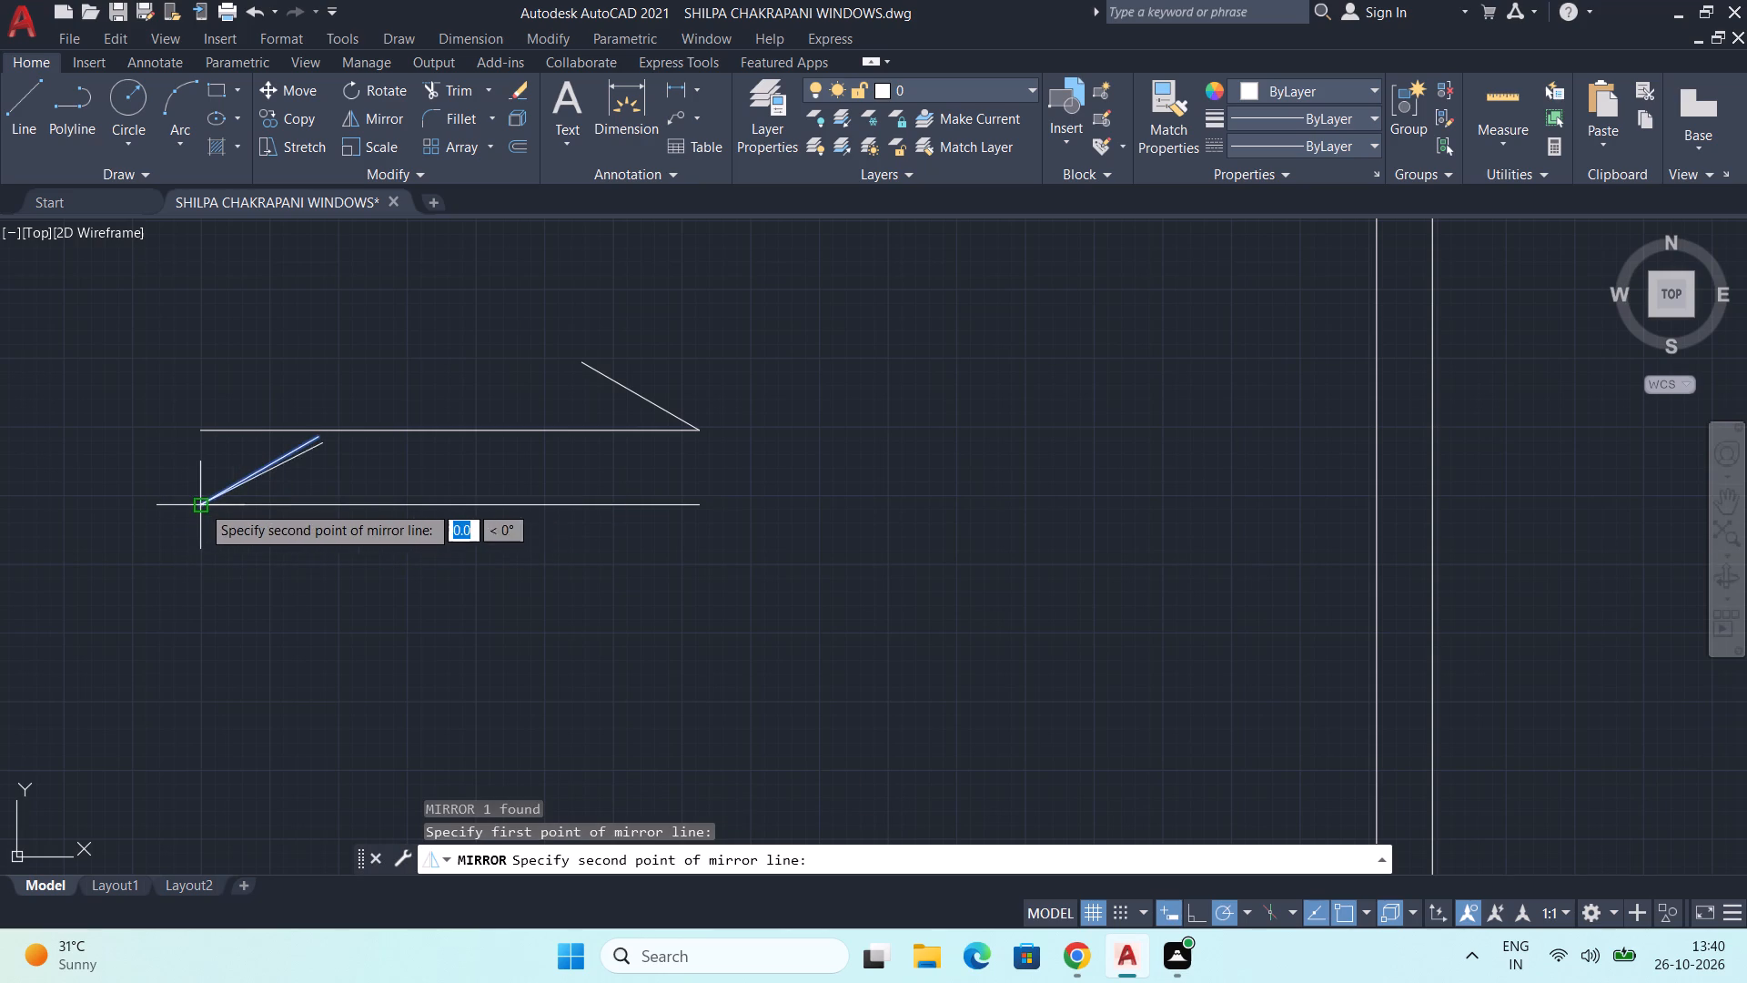
left_click(693, 507)
left_click_drag(726, 554, 693, 507)
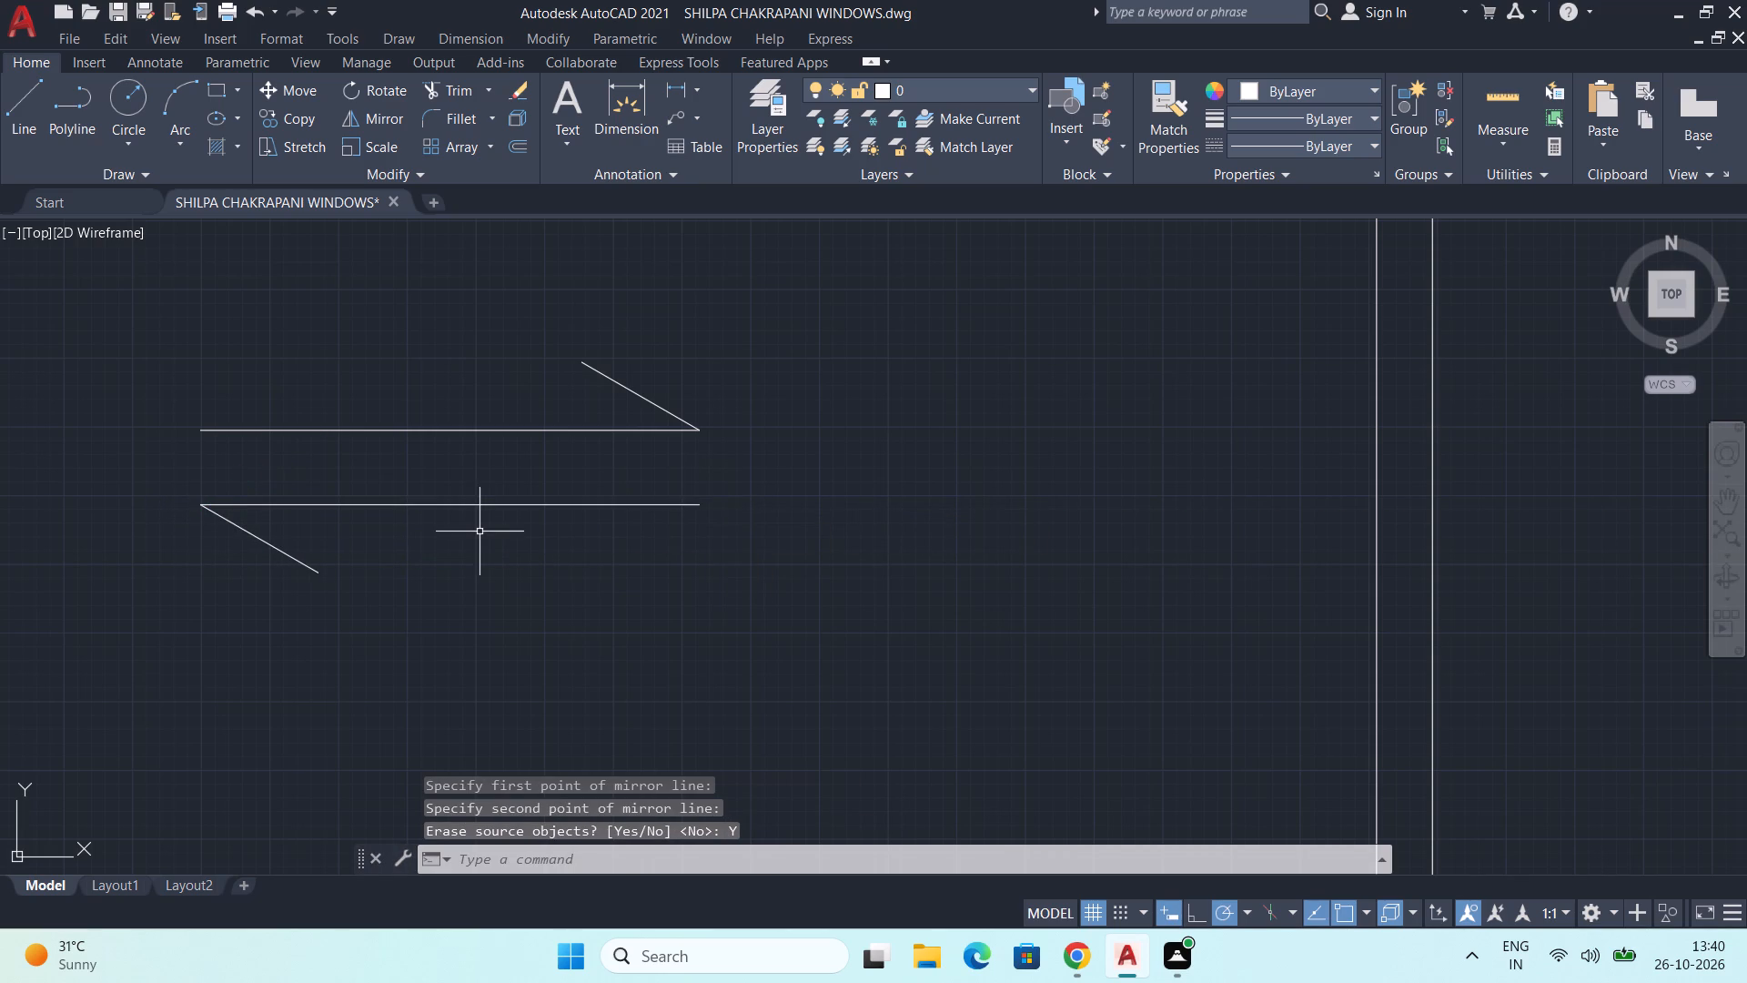
Move the lower half-arrow straight up, close beneath the upper one, to form a compact double sliding-arrow symbol.
scroll(492, 523, "down", 2)
middle_click_drag(480, 561, 508, 516)
scroll(508, 502, "down", 1)
scroll(435, 509, "up", 2)
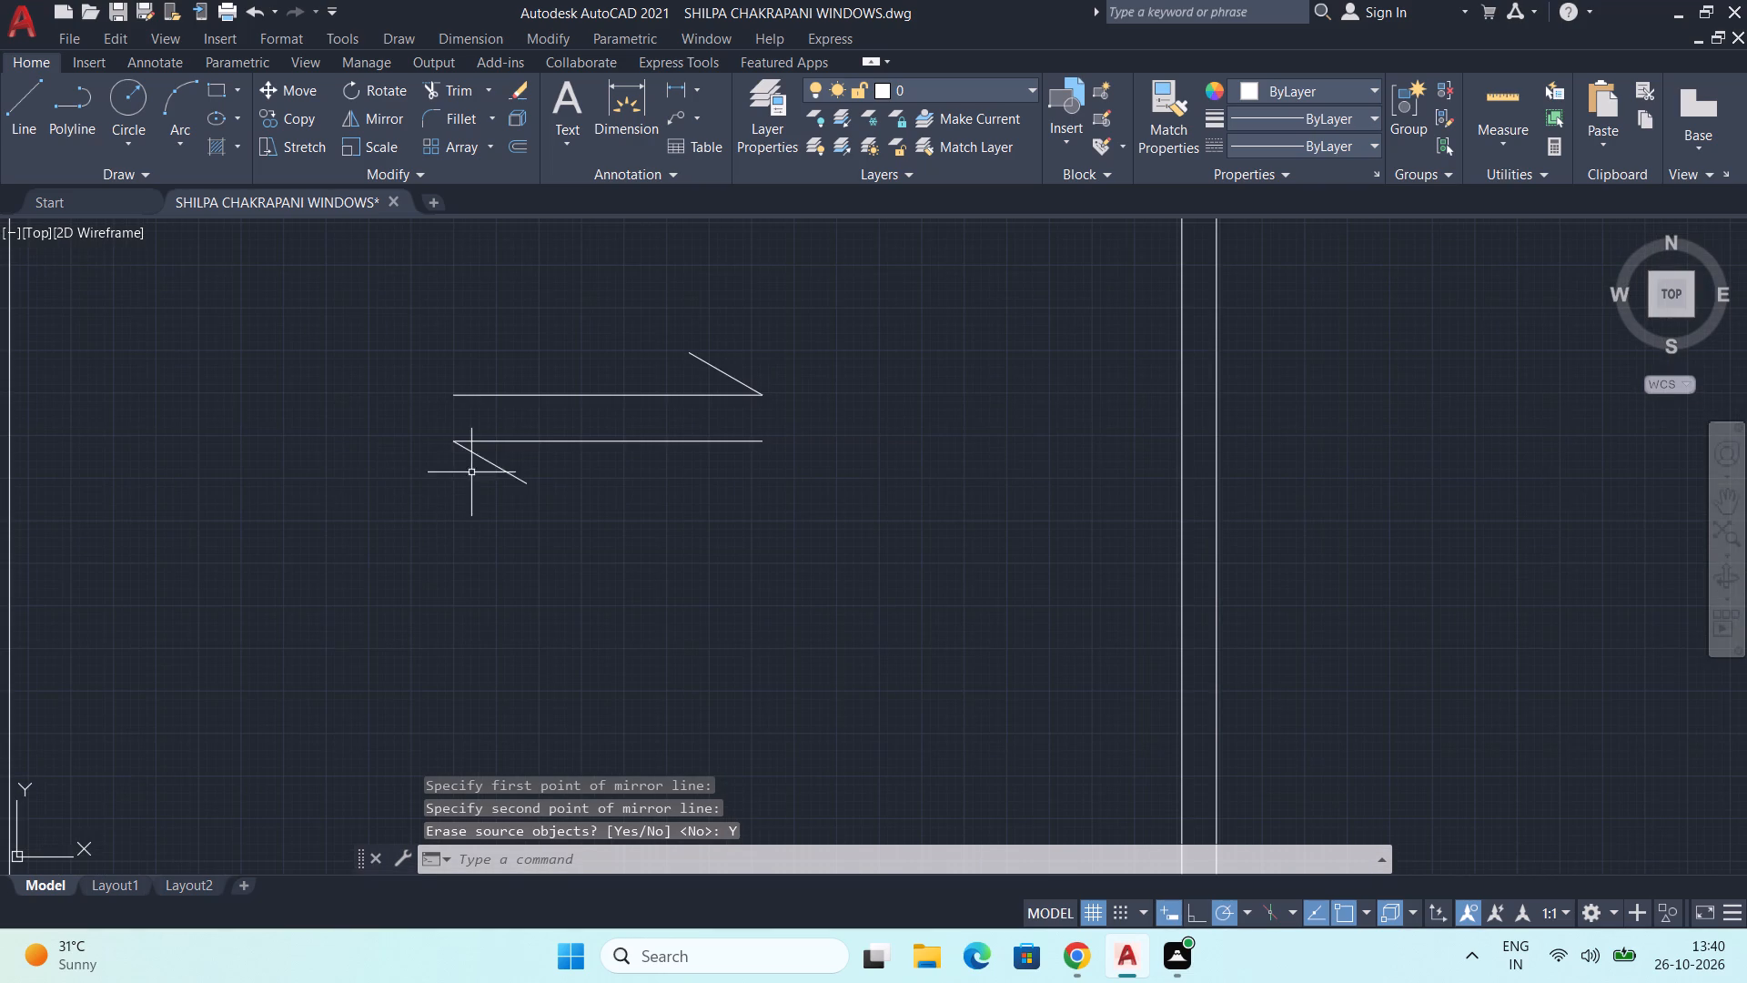
left_click(433, 421)
left_click(849, 529)
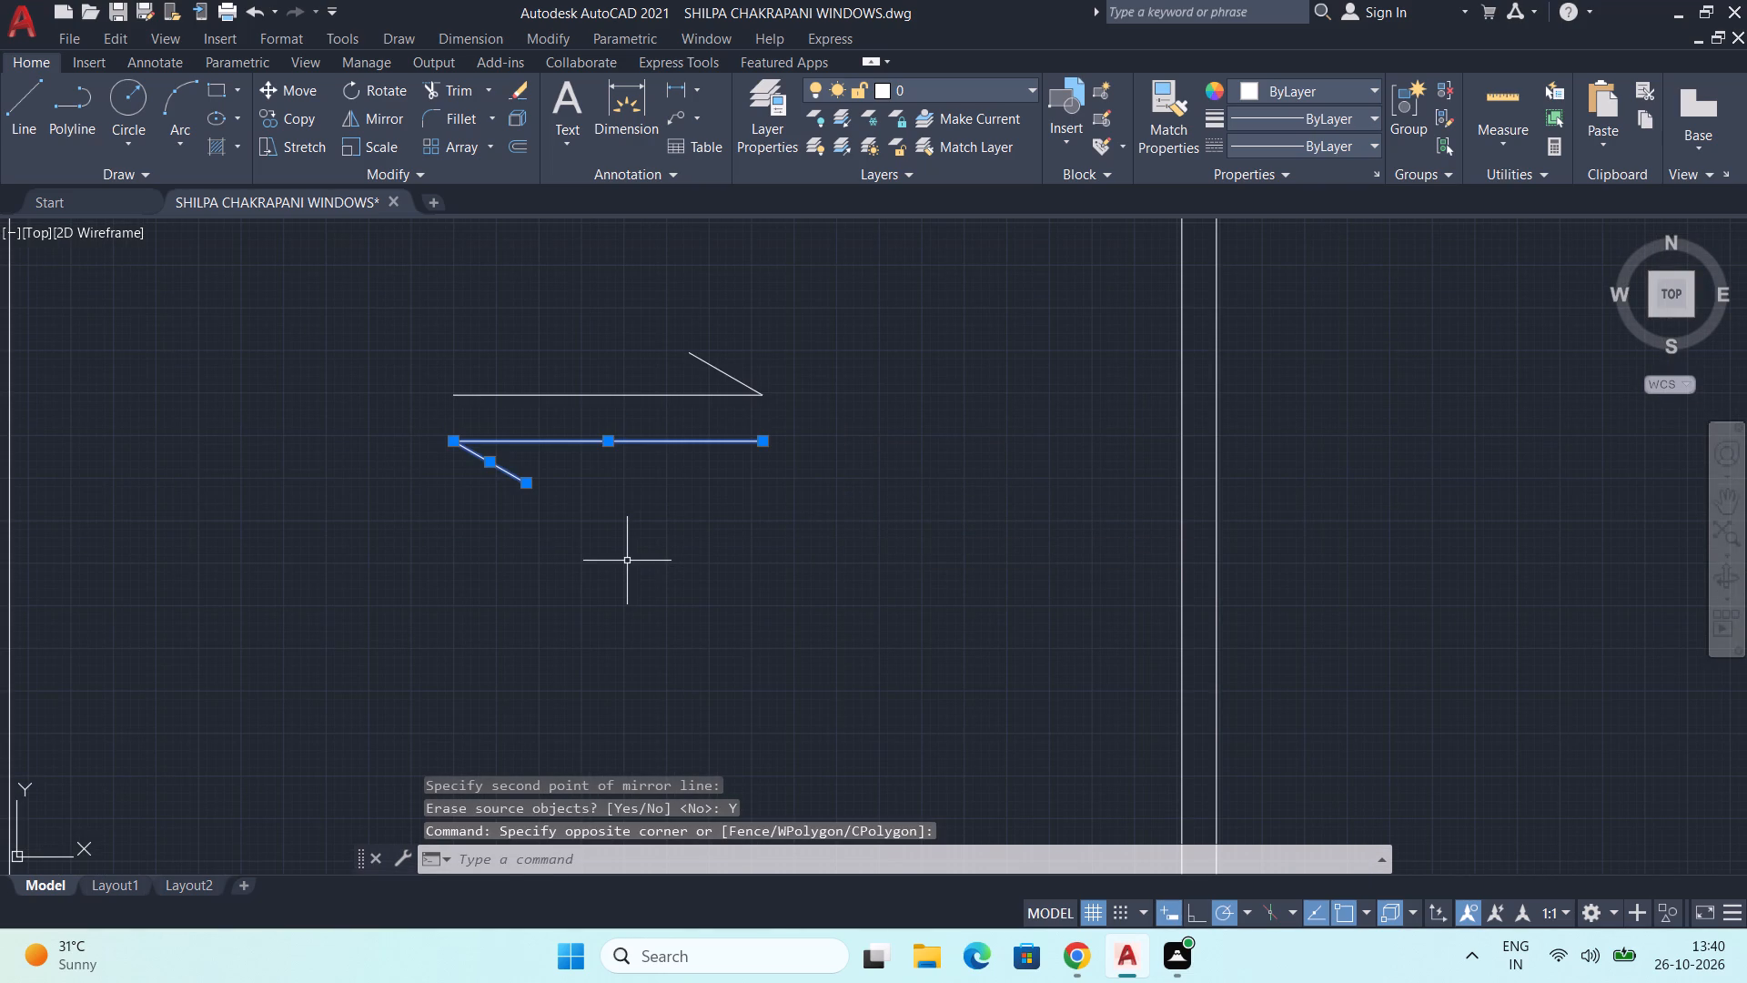
key("m")
key("Return")
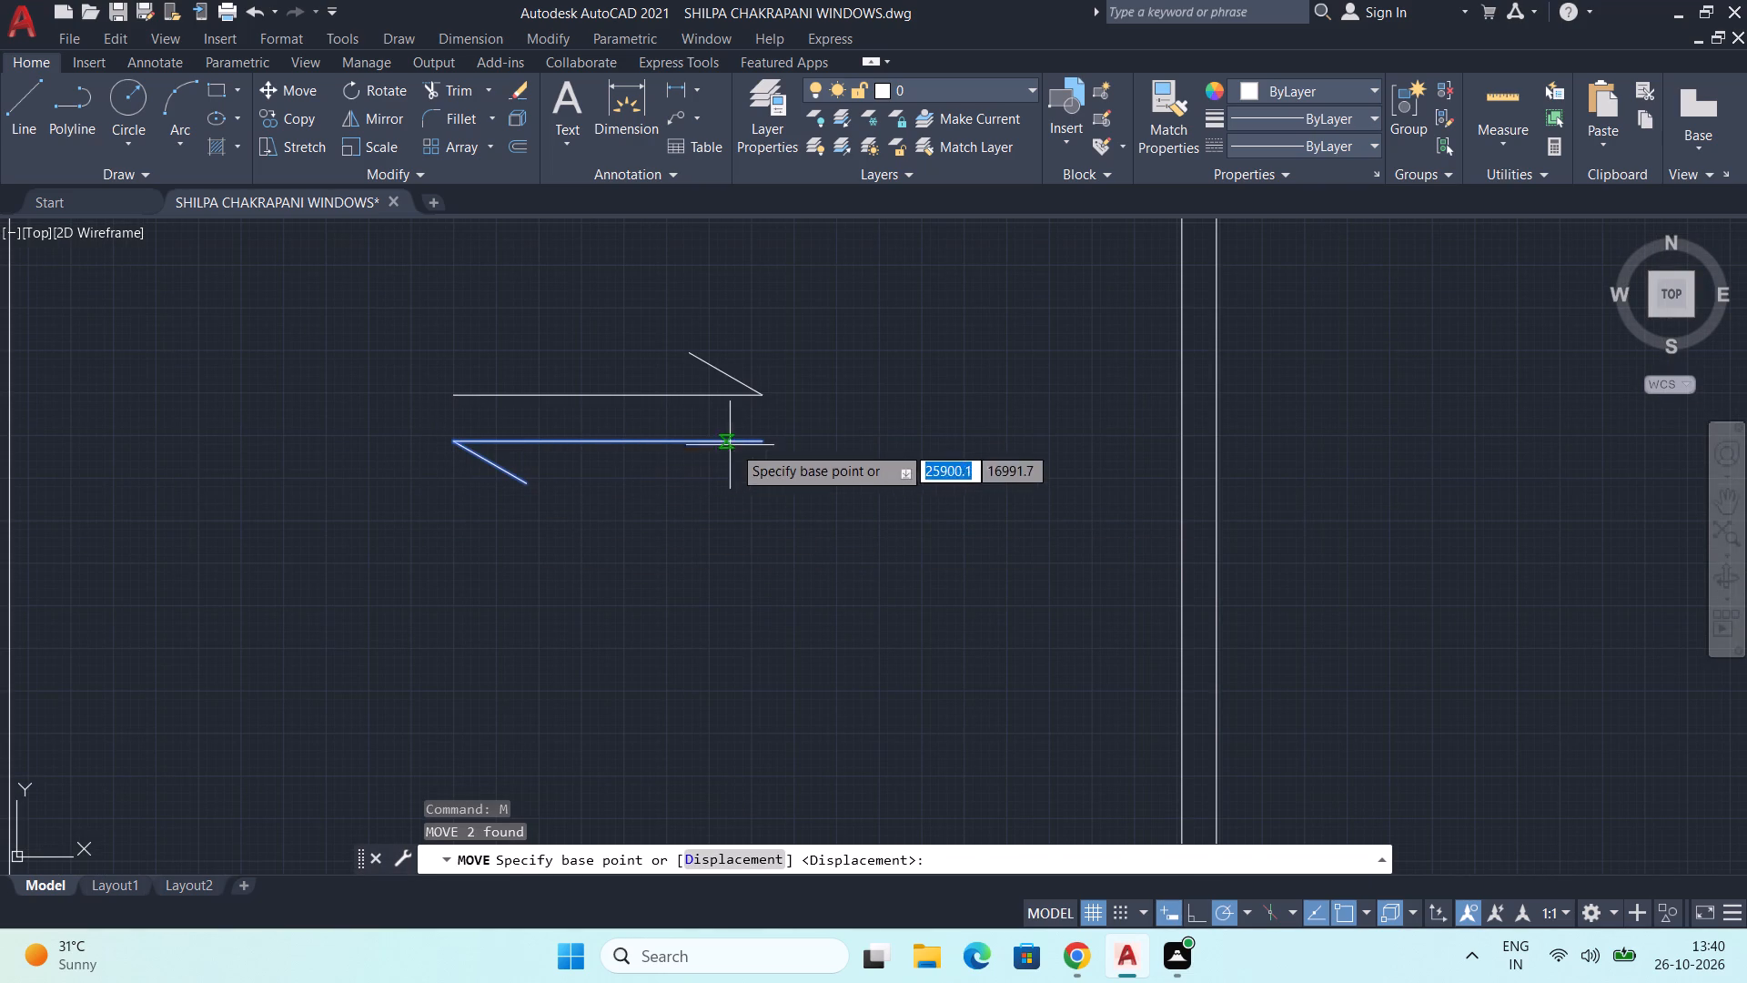
left_click(761, 443)
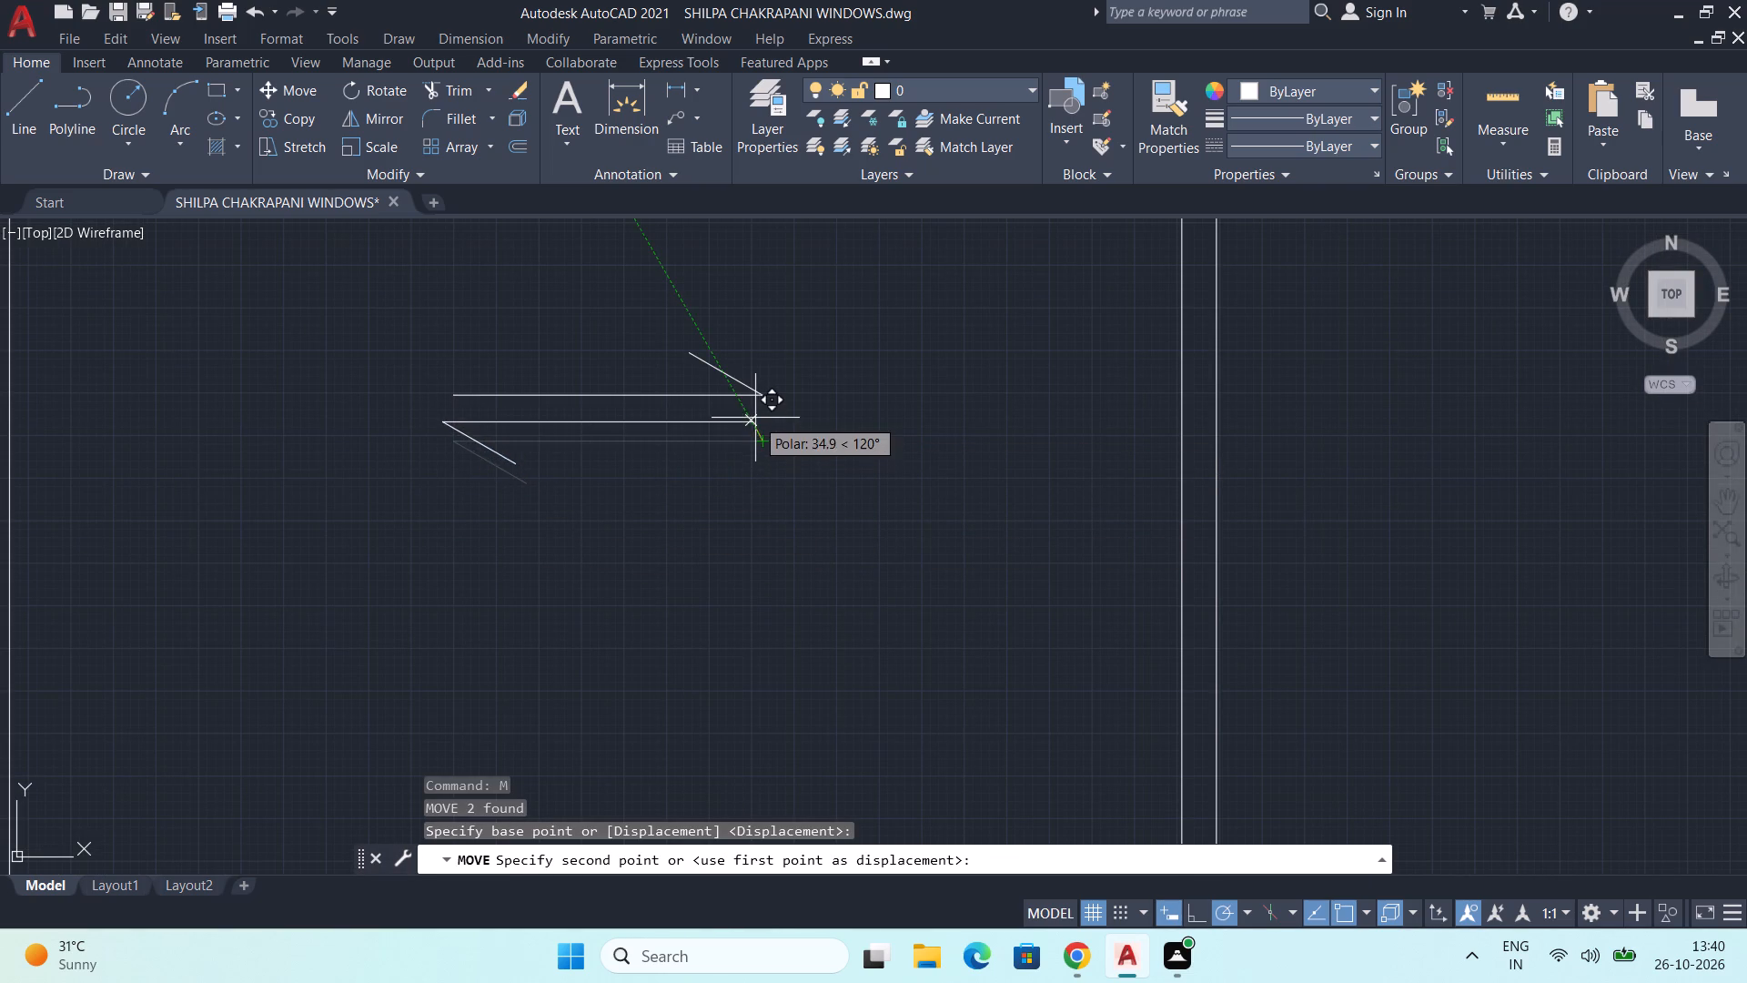
scroll(754, 423, "up", 1)
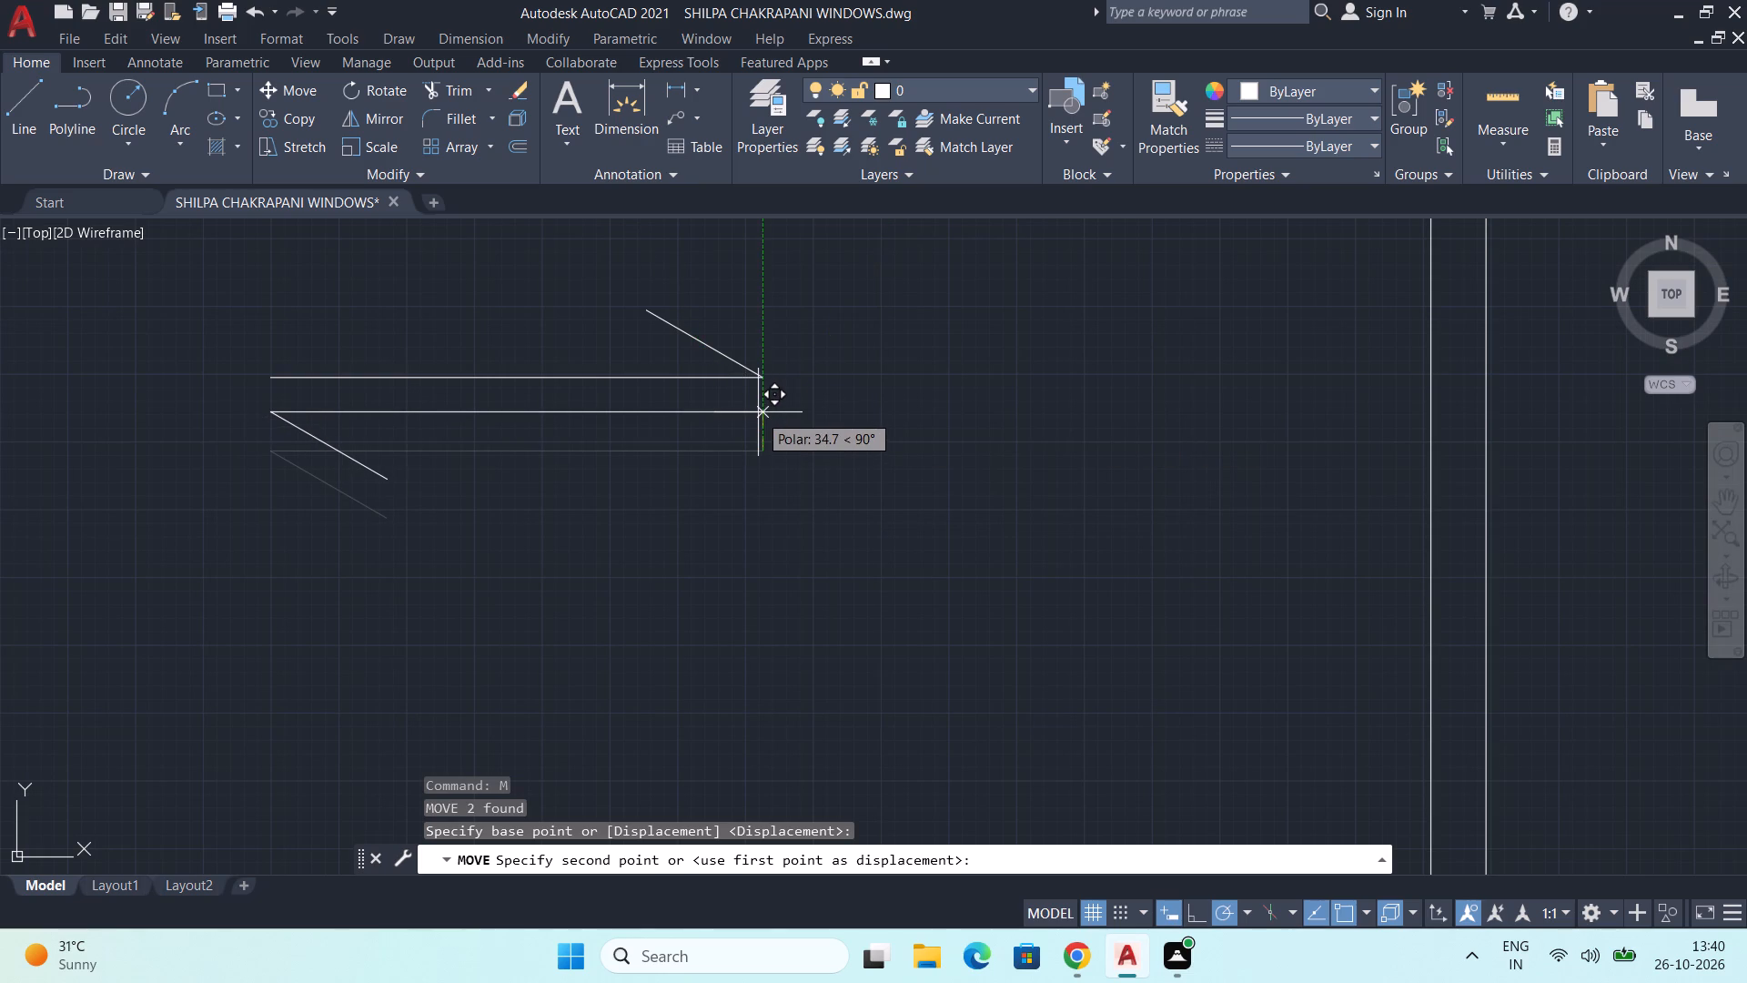
left_click(758, 404)
Copy the double-arrow symbol horizontally by about 1752 into the right panel of the 3800 window.
scroll(784, 428, "down", 2)
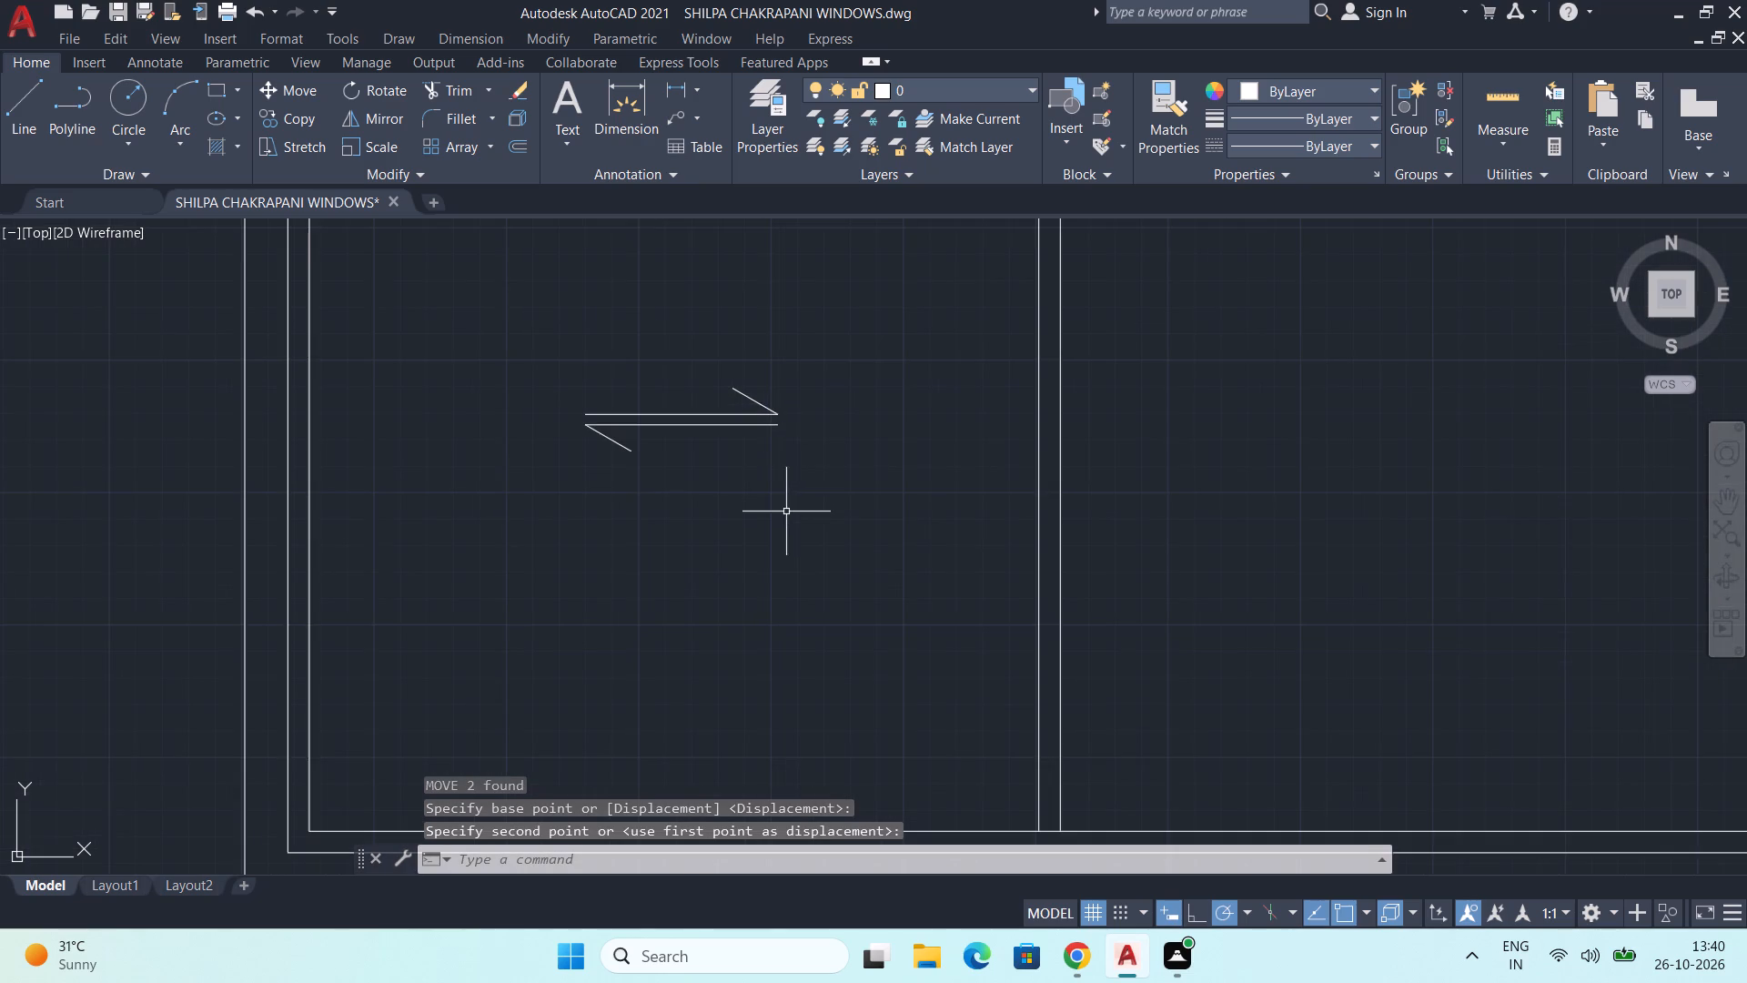
scroll(787, 524, "down", 2)
middle_click_drag(807, 546, 704, 477)
left_click(547, 365)
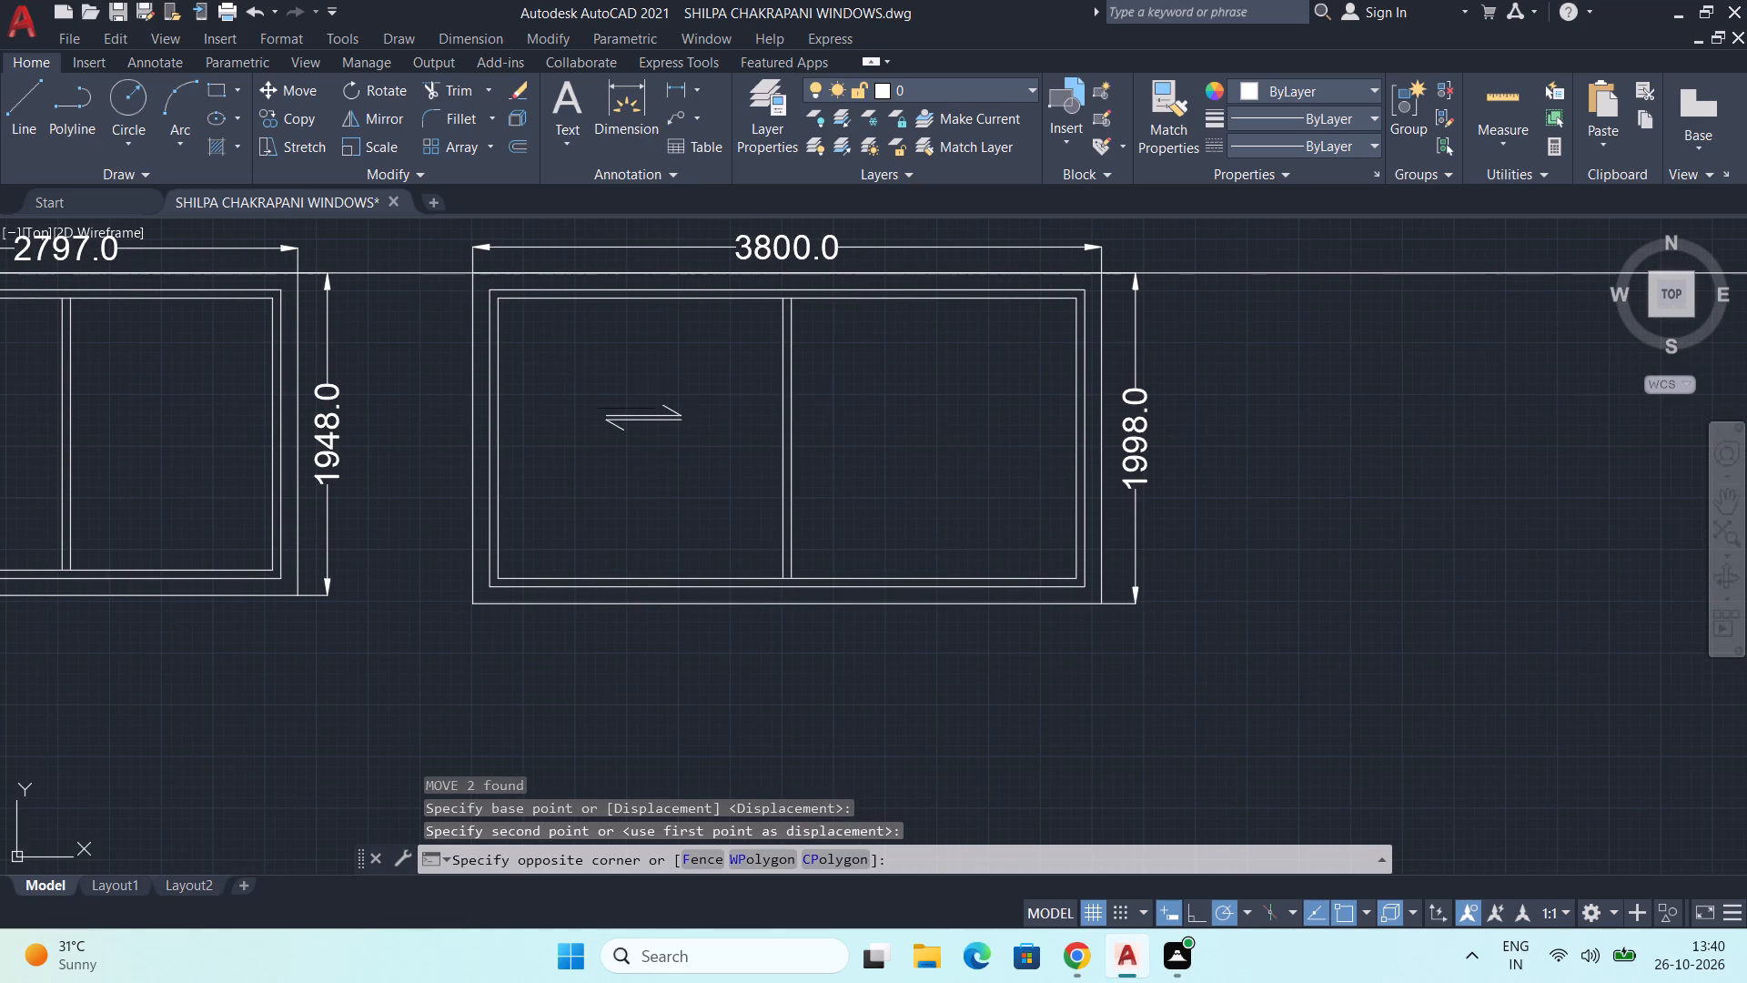
left_click(726, 473)
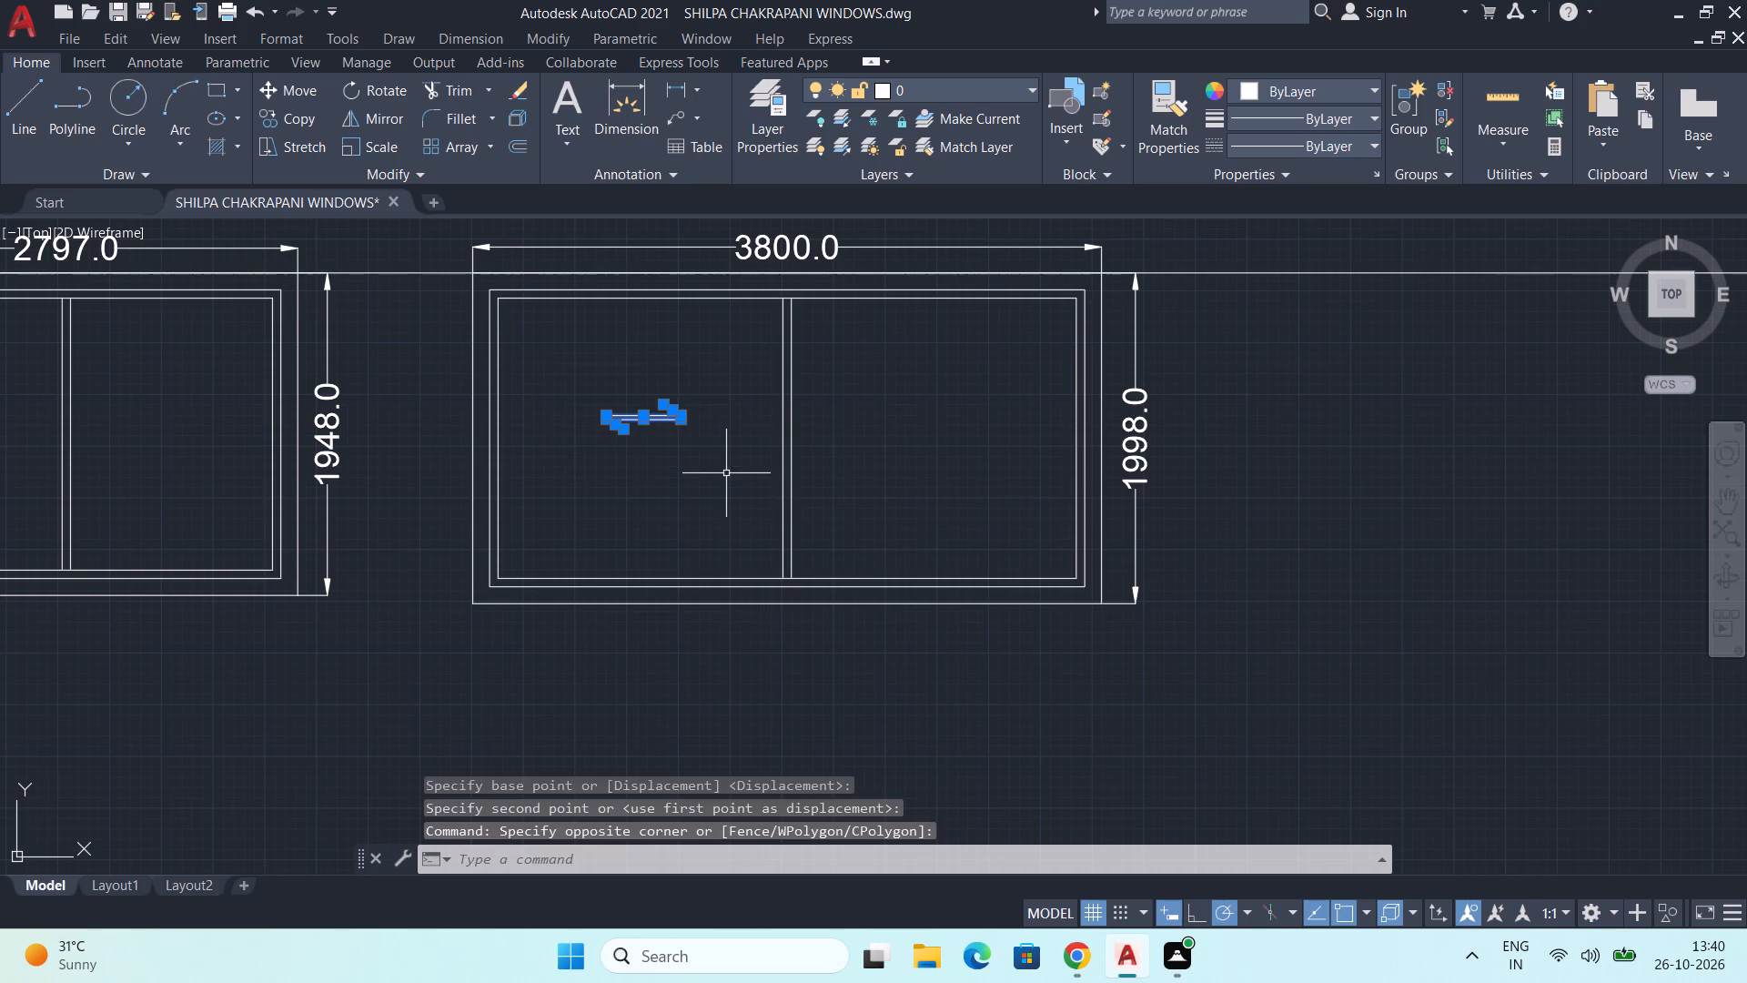
key("c")
key("o")
key("Return")
scroll(632, 437, "up", 2)
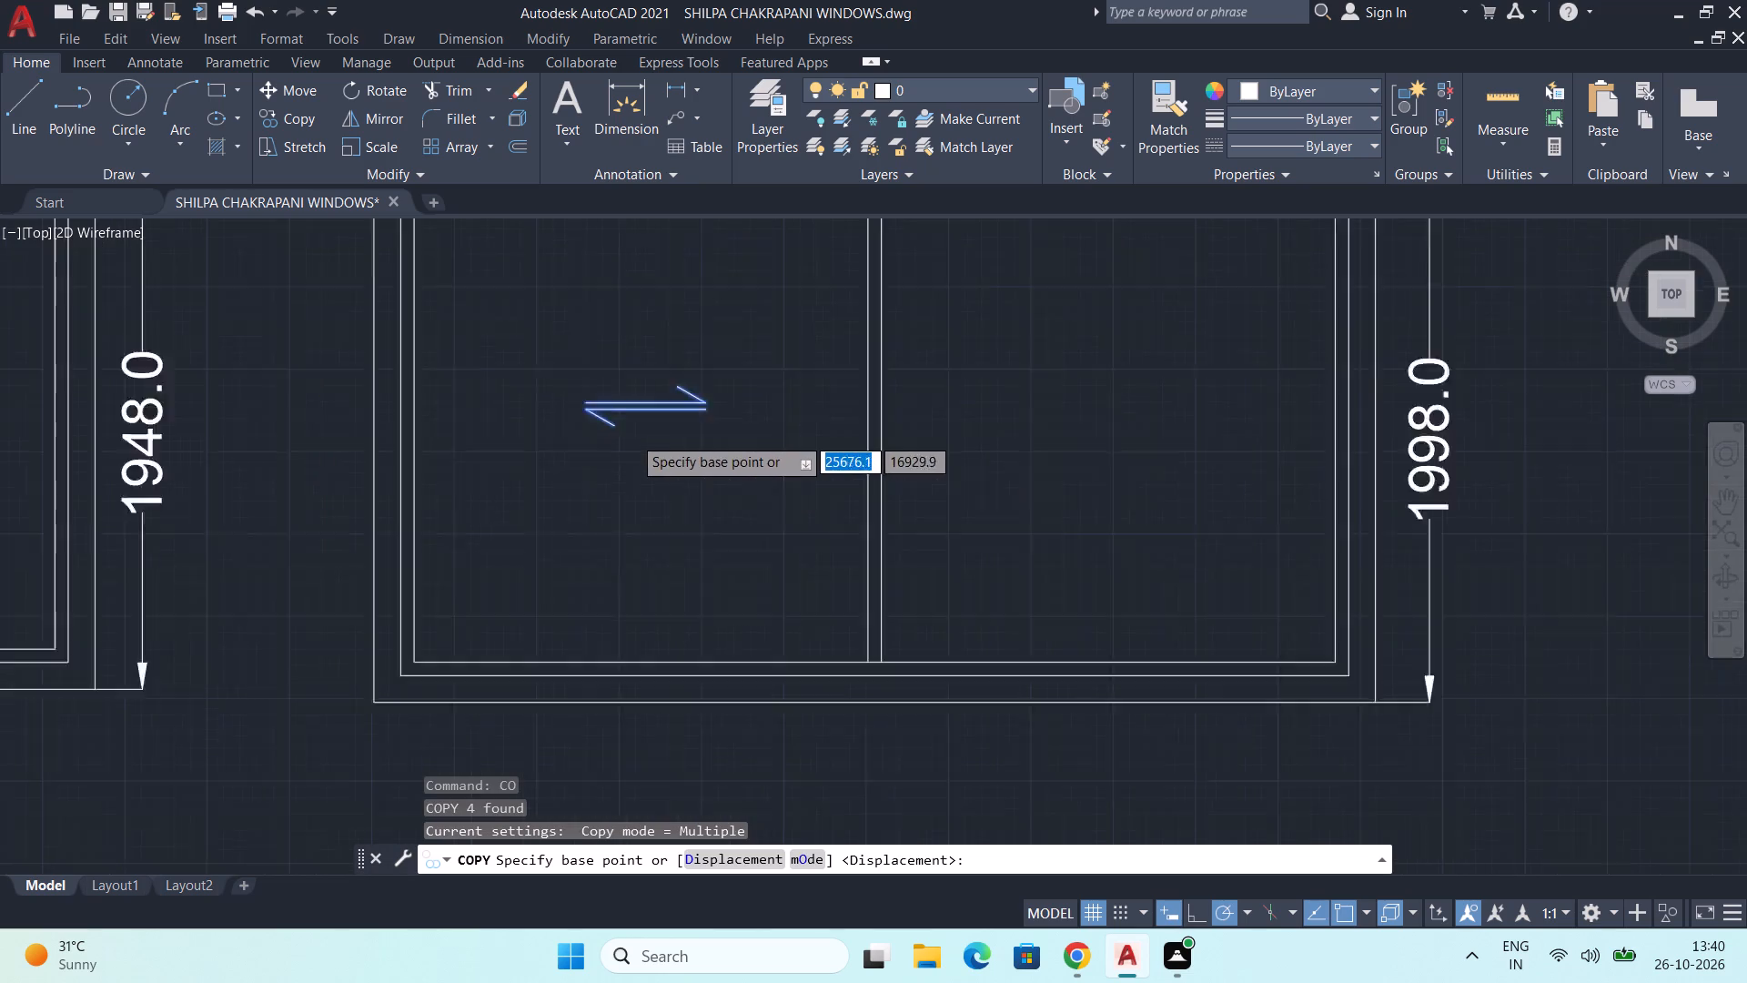
left_click_drag(550, 381, 564, 380)
scroll(1142, 371, "down", 1)
middle_click_drag(1164, 371, 1134, 382)
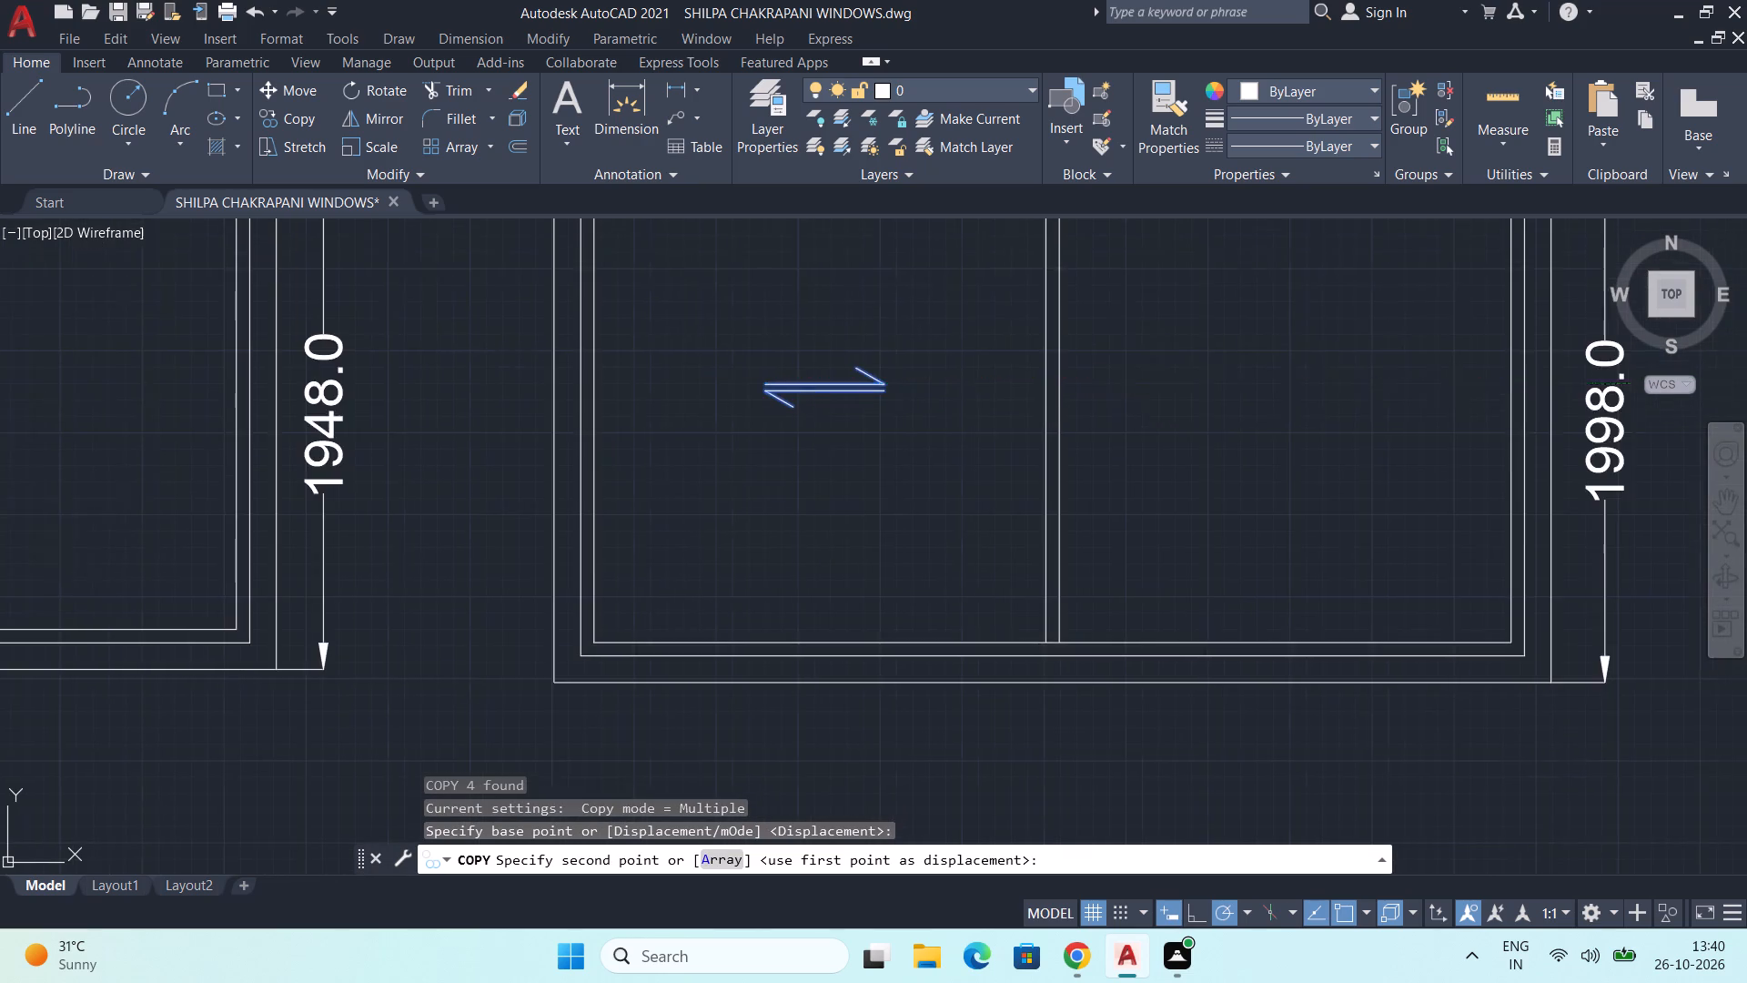
middle_click_drag(1134, 382, 933, 405)
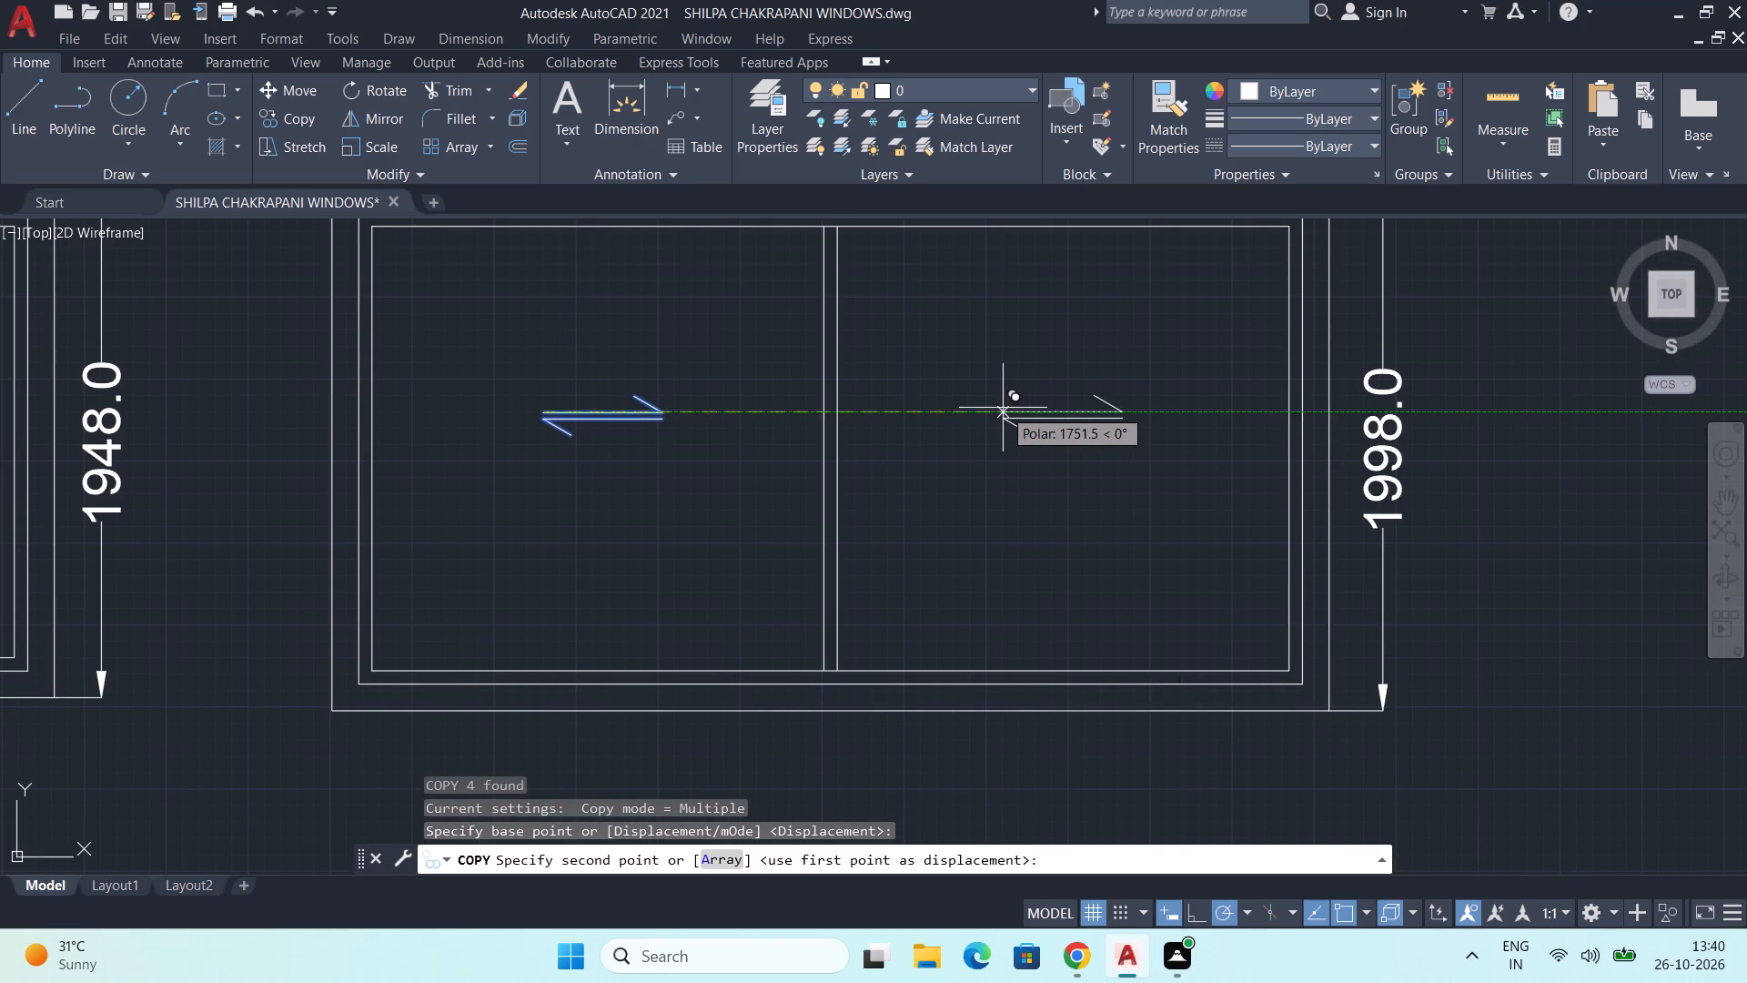
left_click(1003, 408)
Place copies of the double-arrow symbol in both panels of the 2797 window, level with the original.
scroll(457, 423, "down", 3)
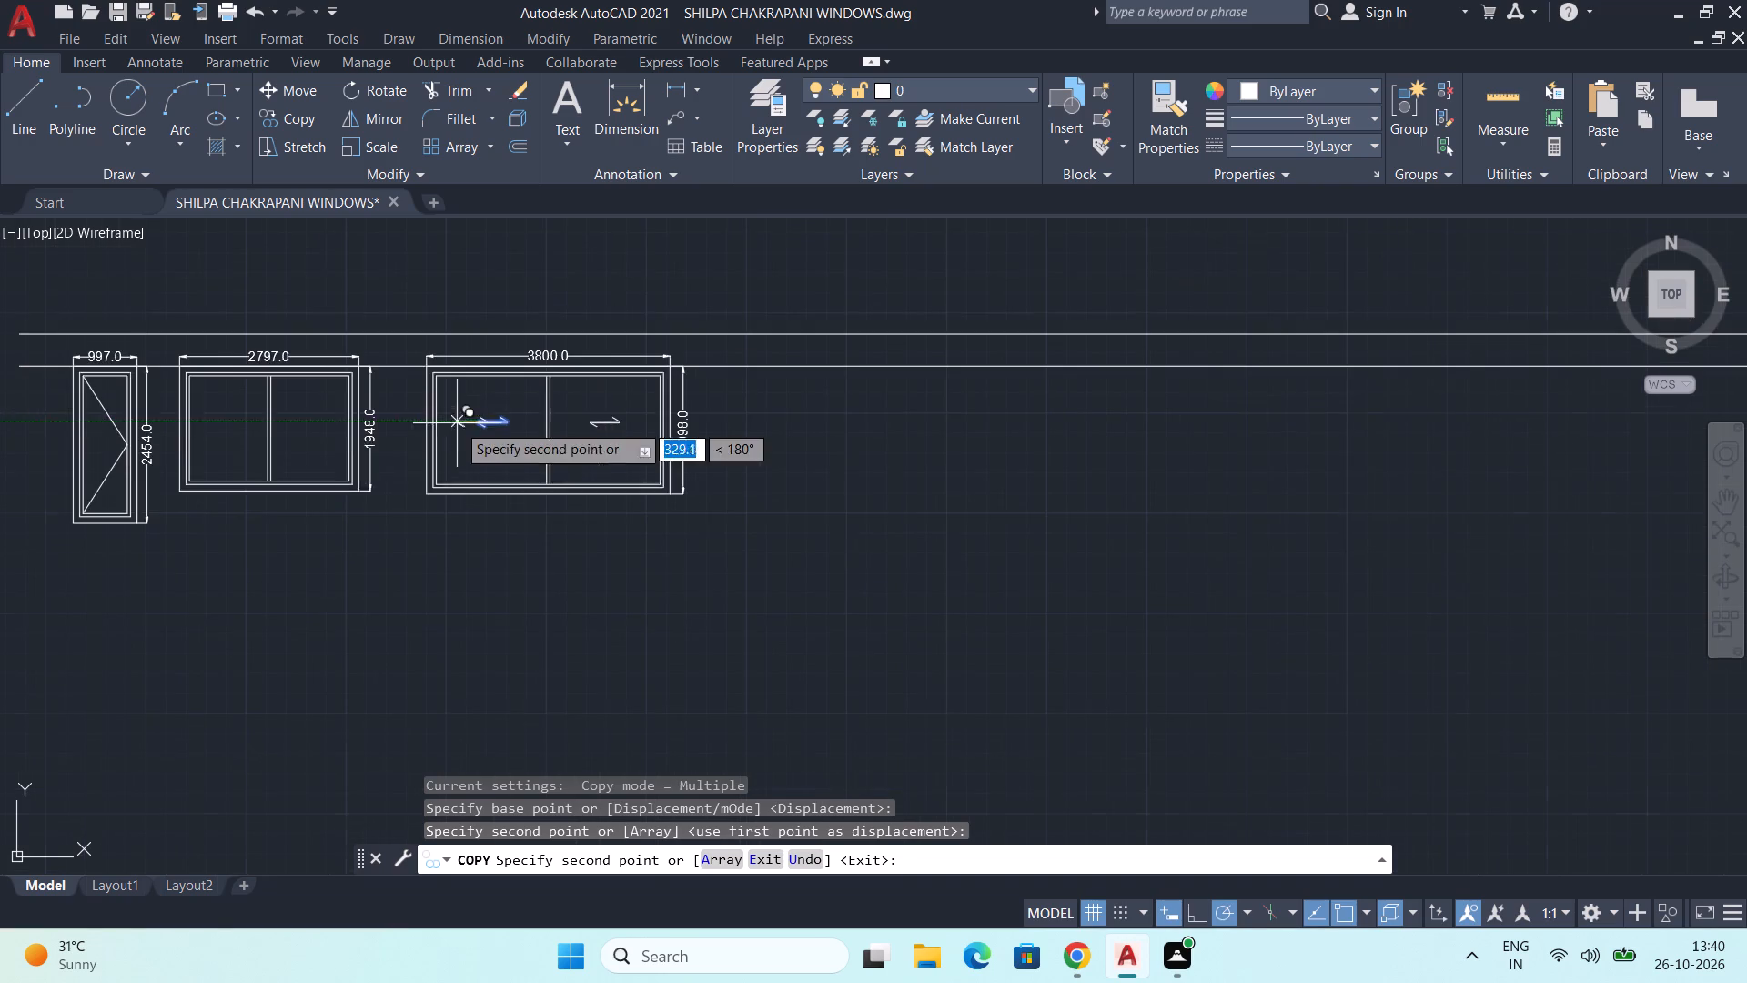
middle_click_drag(247, 464, 586, 444)
scroll(581, 420, "up", 3)
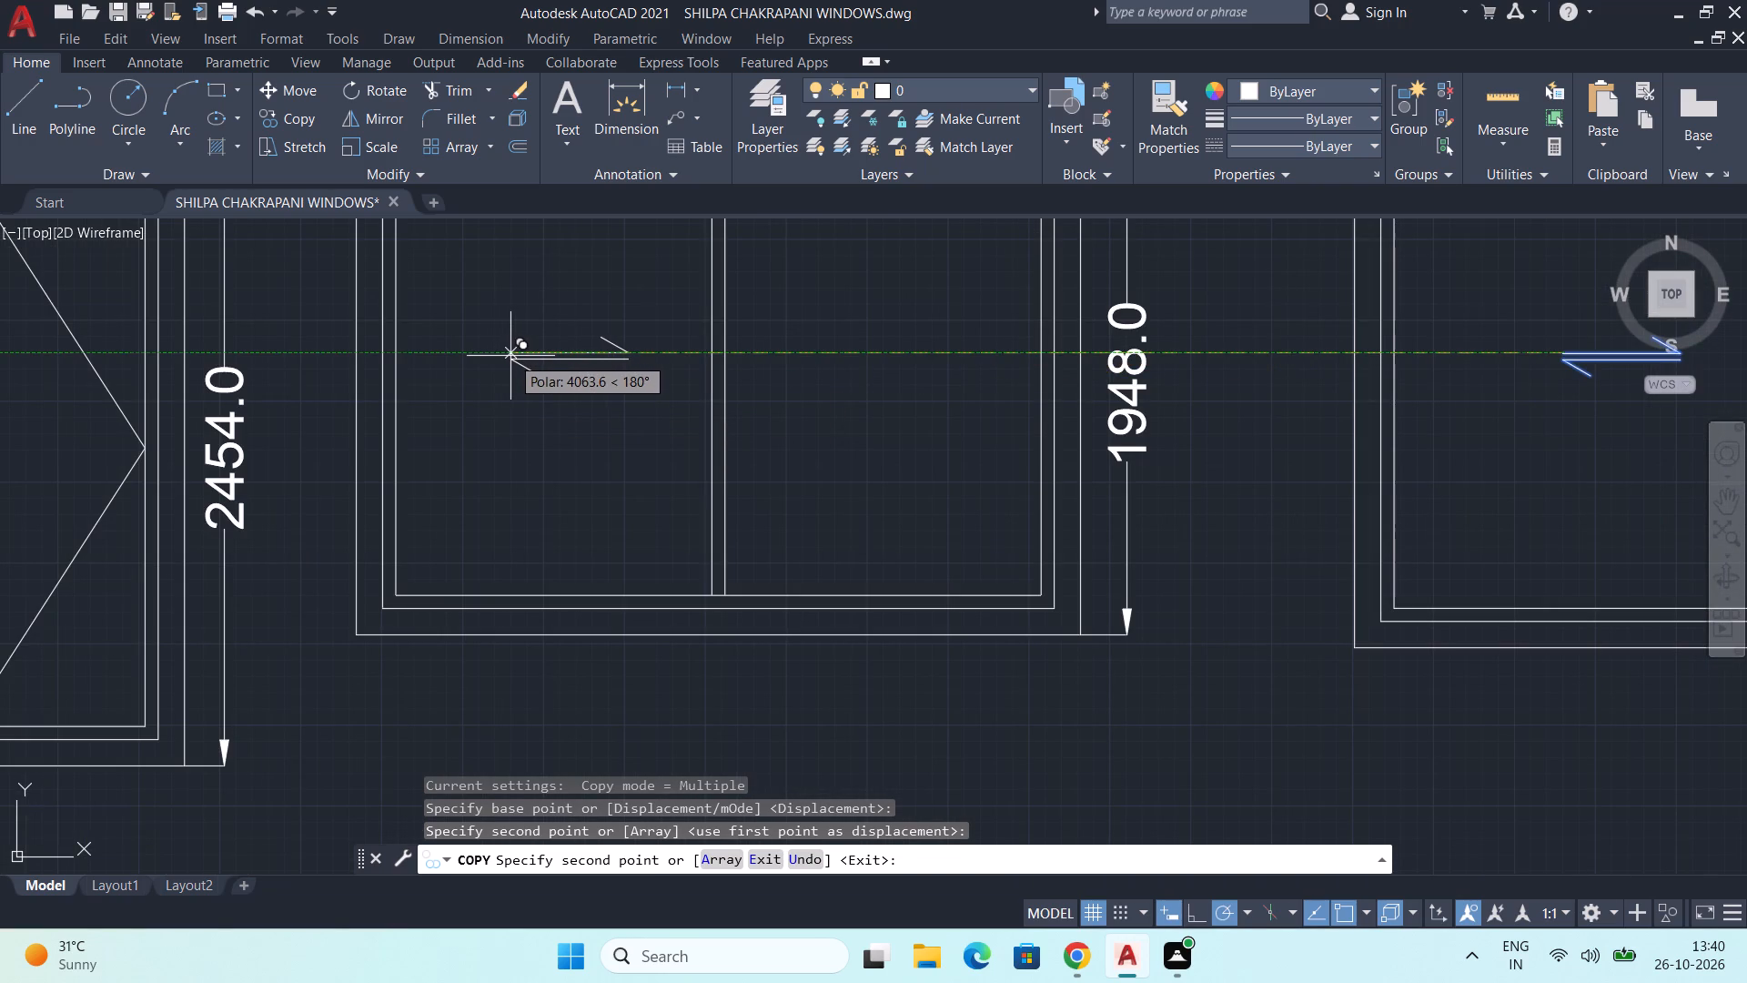
left_click(510, 356)
middle_click_drag(840, 386, 750, 405)
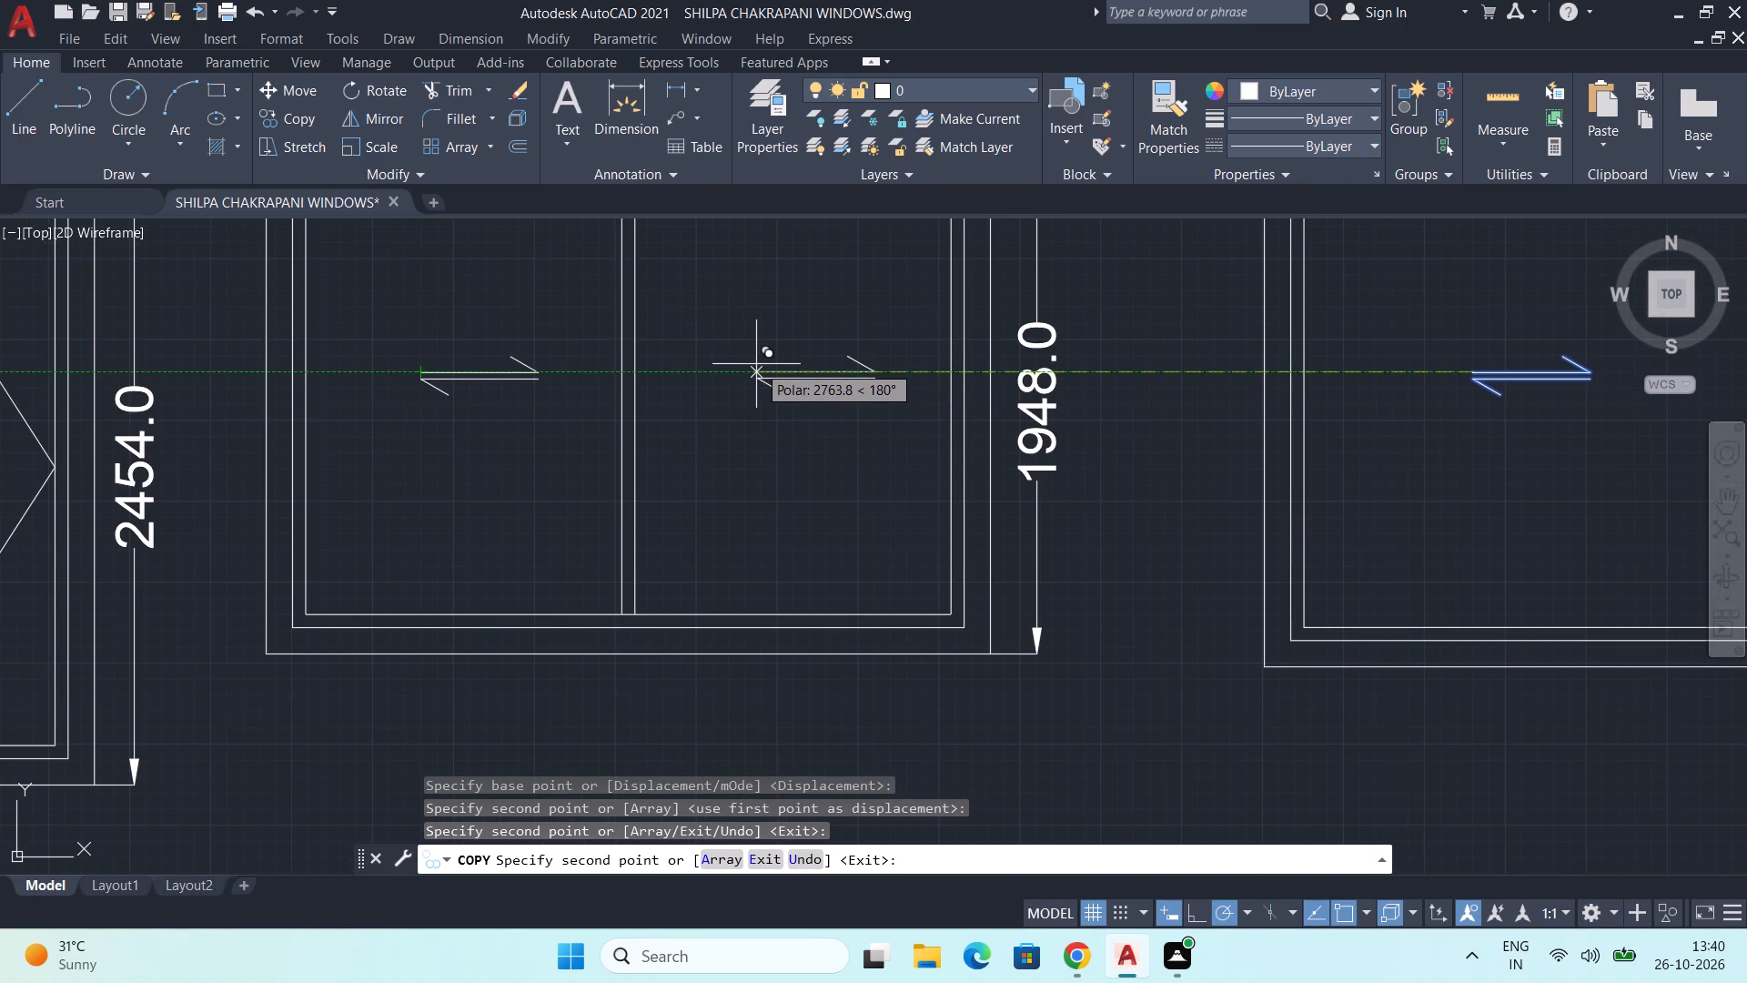
left_click(750, 365)
Place level copies of the double-arrow symbol in both panels of the 4498 window under OUT HOUSE.
scroll(792, 328, "down", 4)
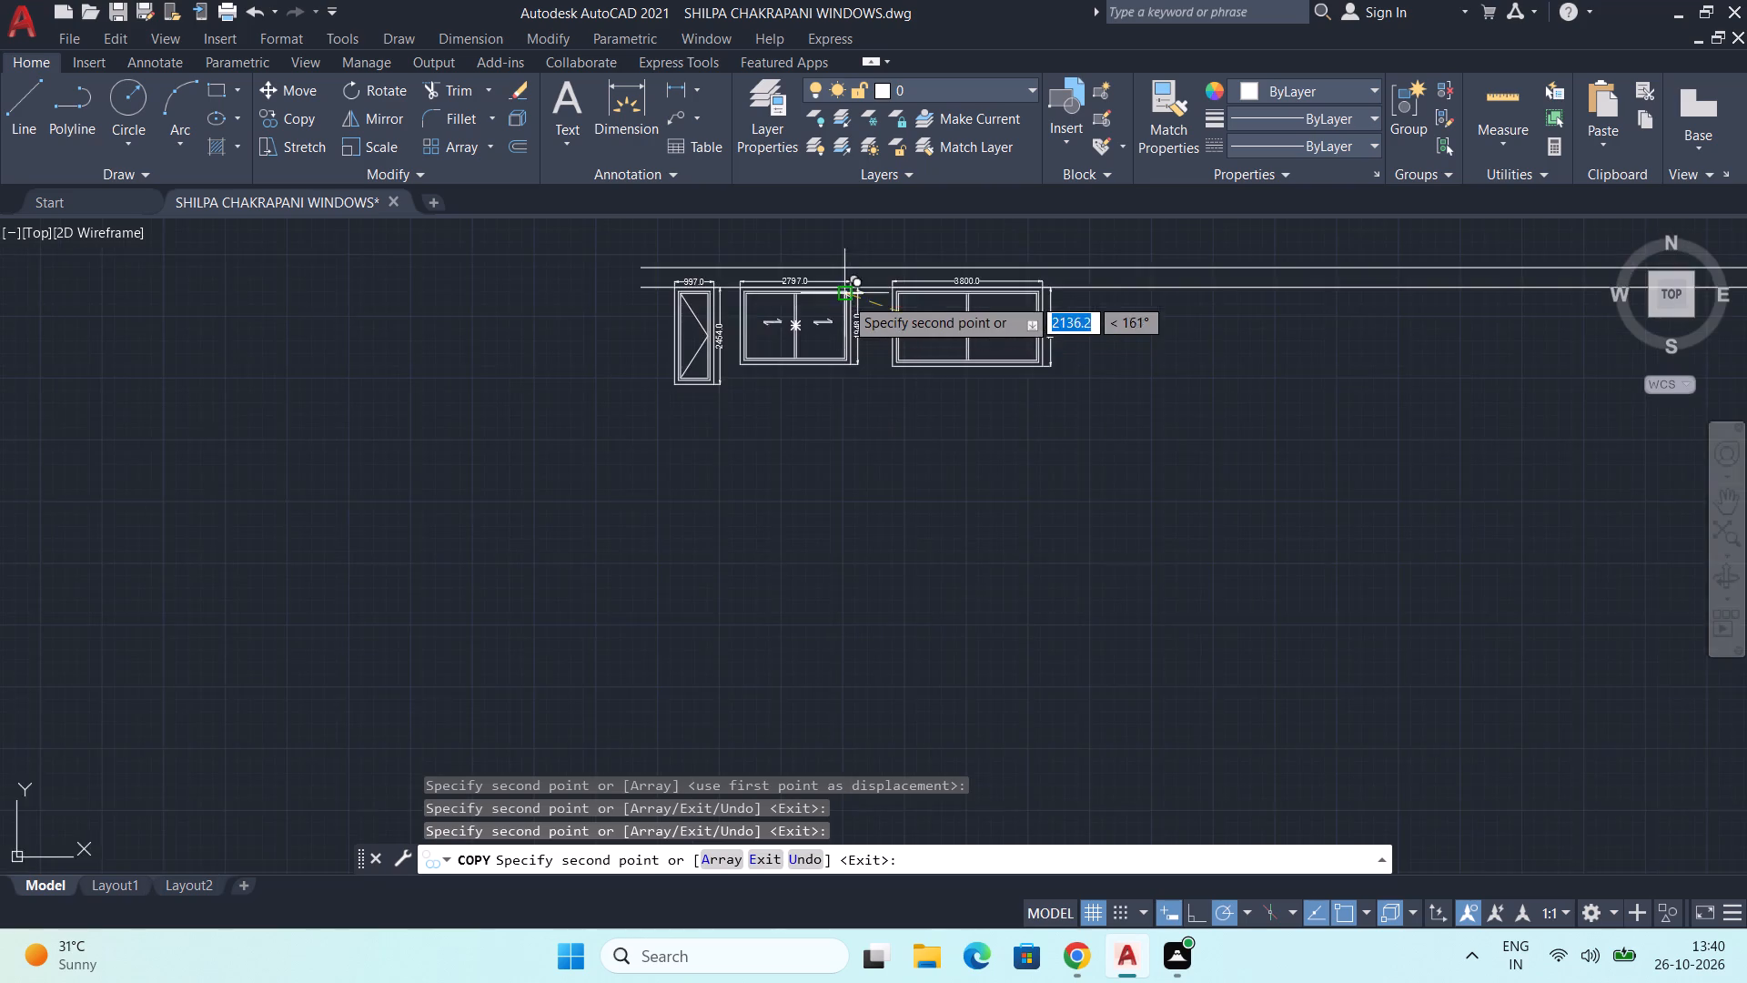
middle_click_drag(844, 305, 820, 570)
middle_click_drag(769, 341, 781, 406)
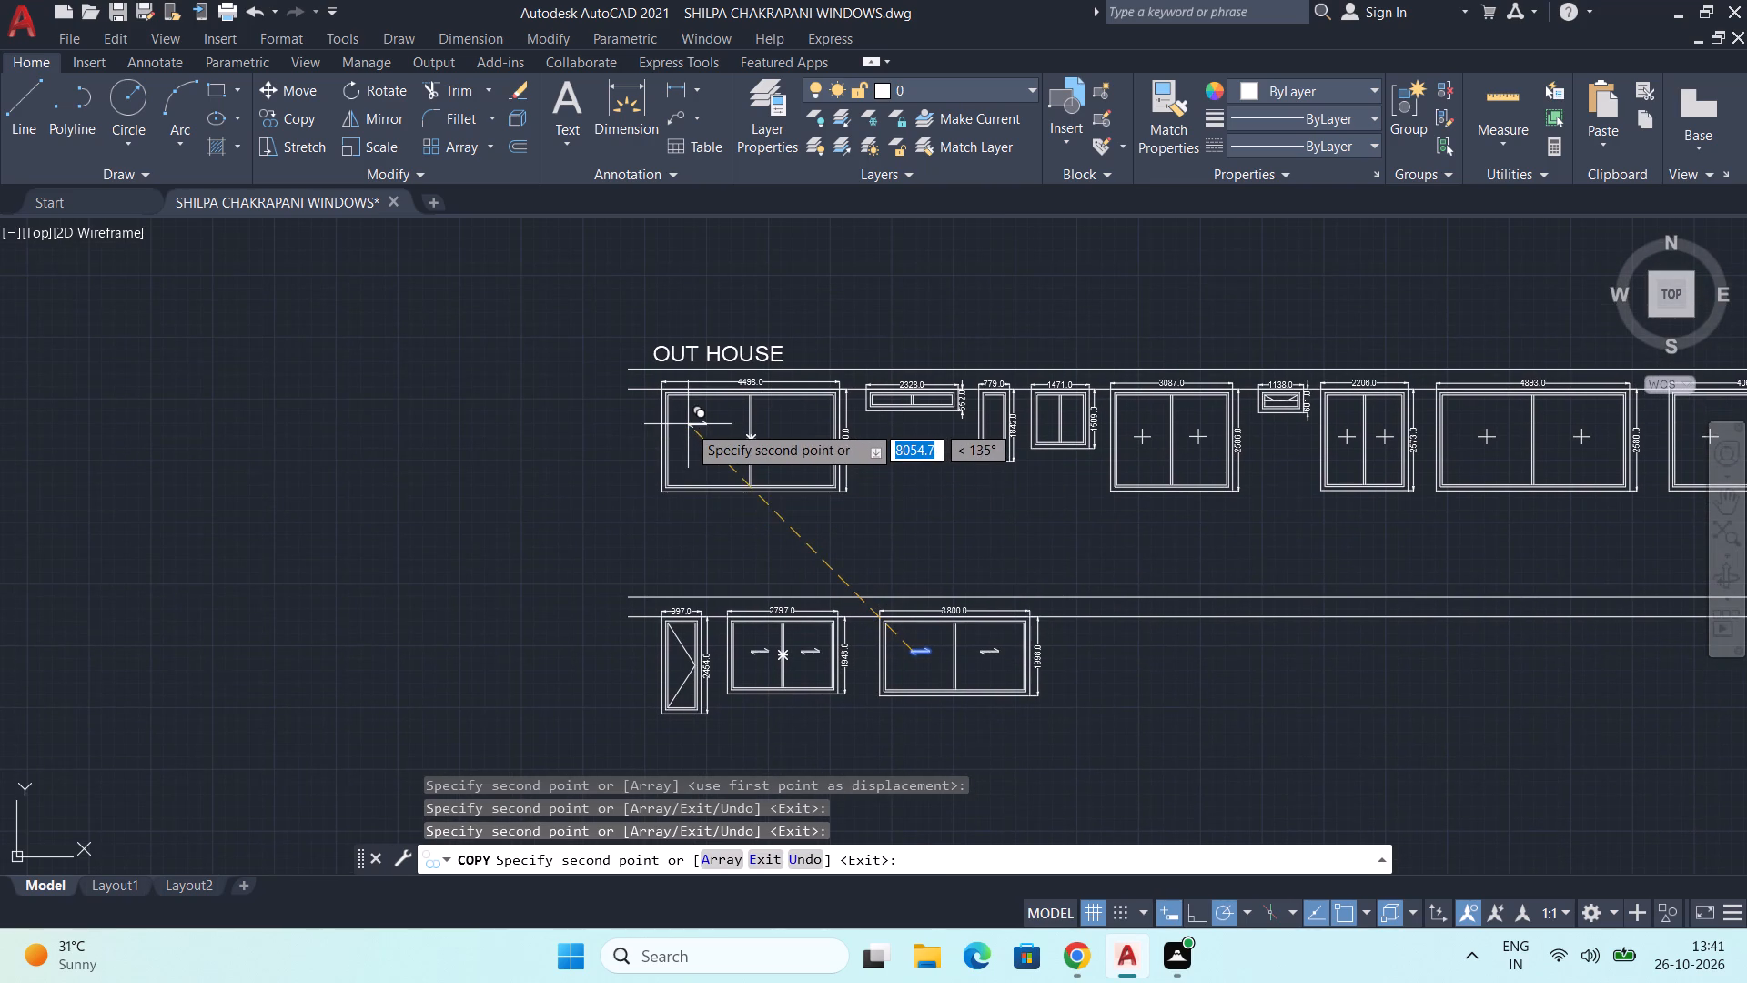
scroll(688, 424, "up", 2)
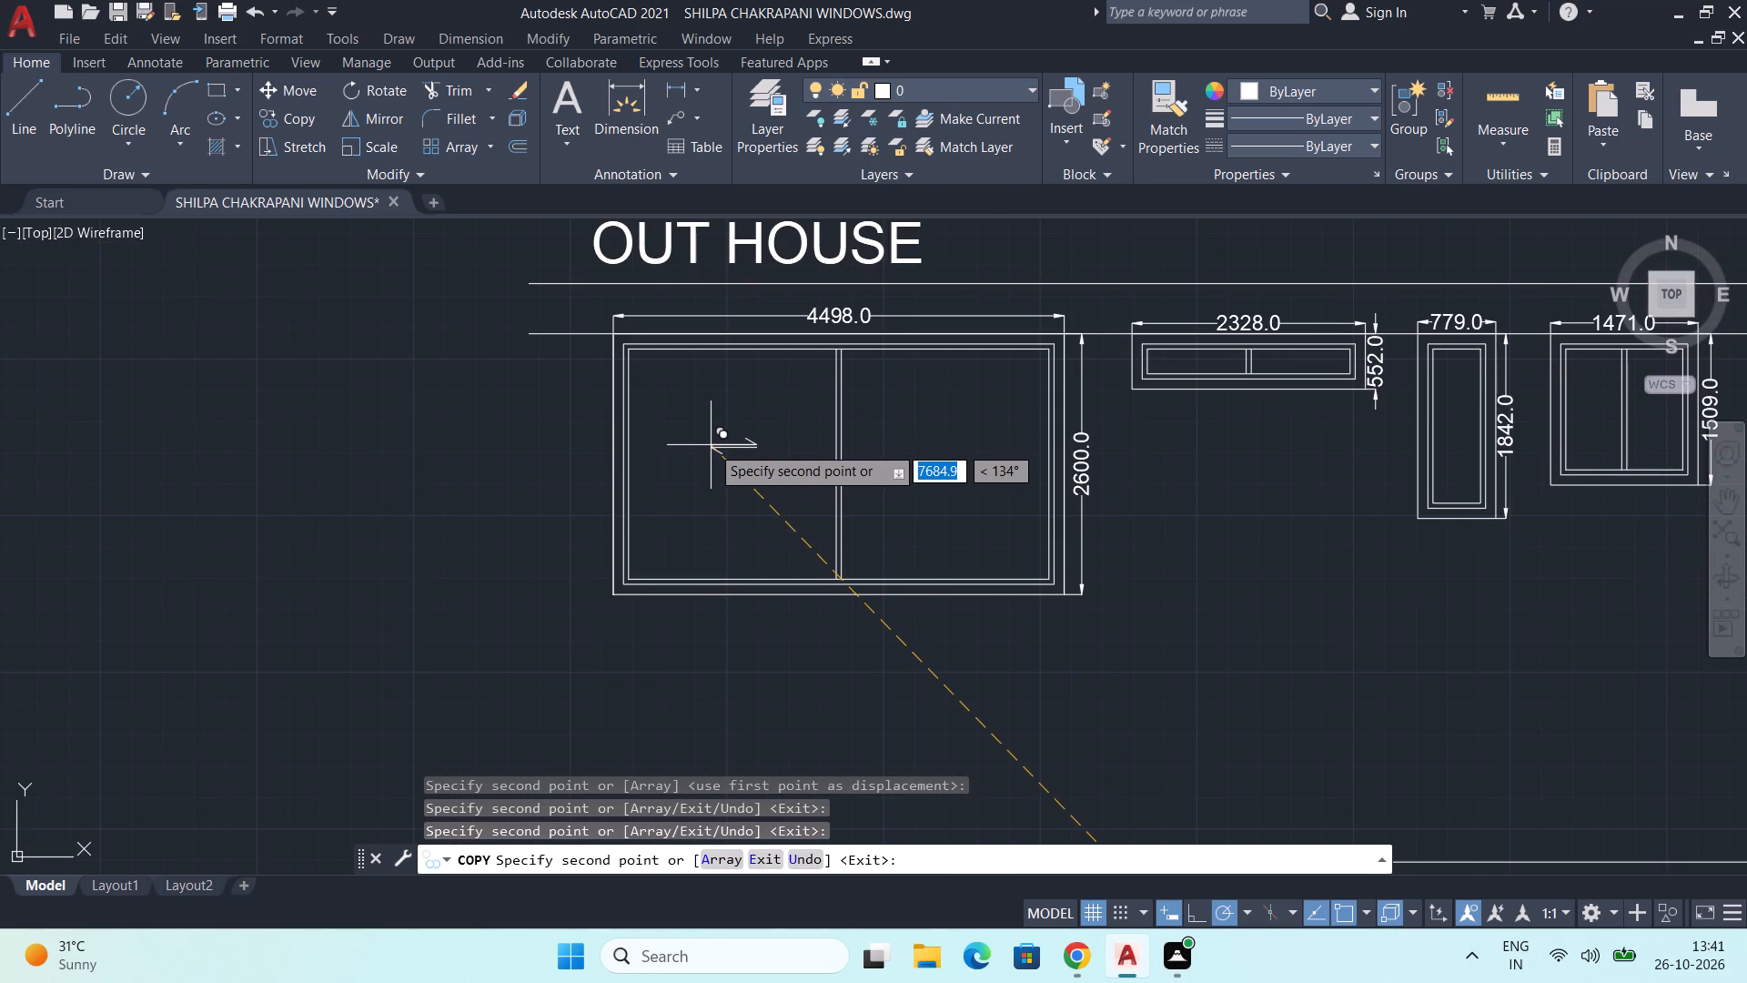
left_click(715, 448)
middle_click_drag(908, 450, 675, 443)
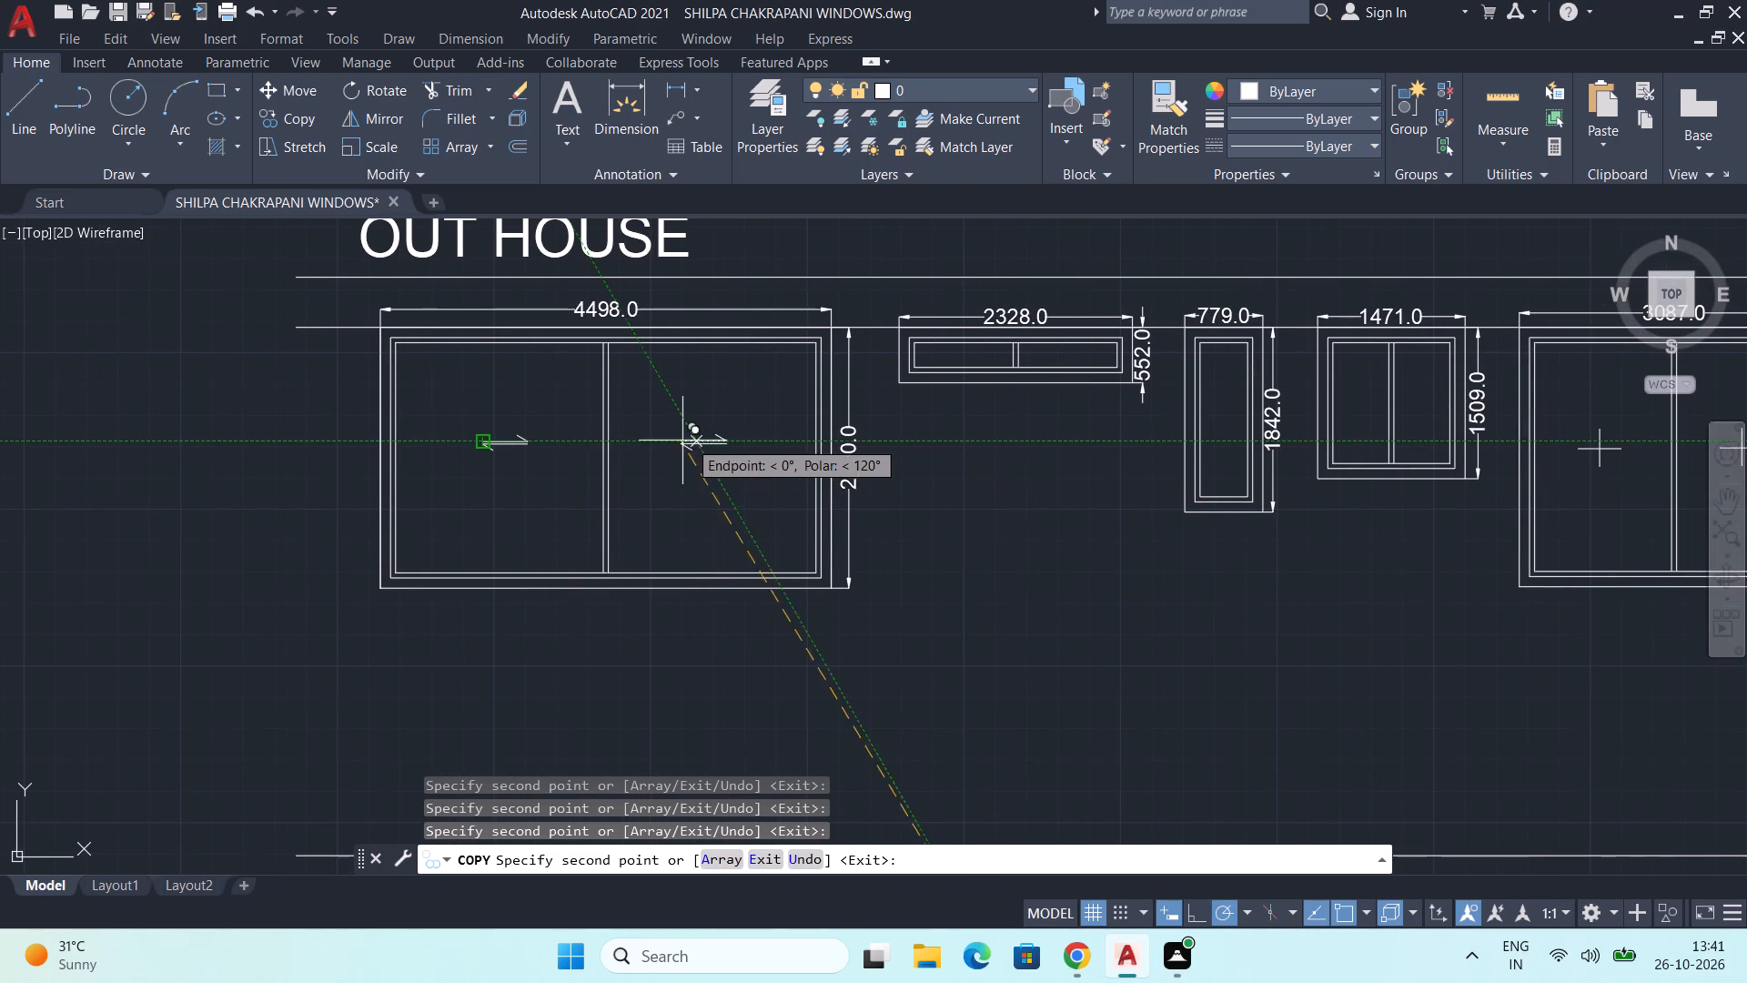
left_click(697, 438)
Place copies of the double-arrow symbol in both panels of the 2328 by 552 window in the OUT HOUSE row.
middle_click_drag(1005, 369, 843, 433)
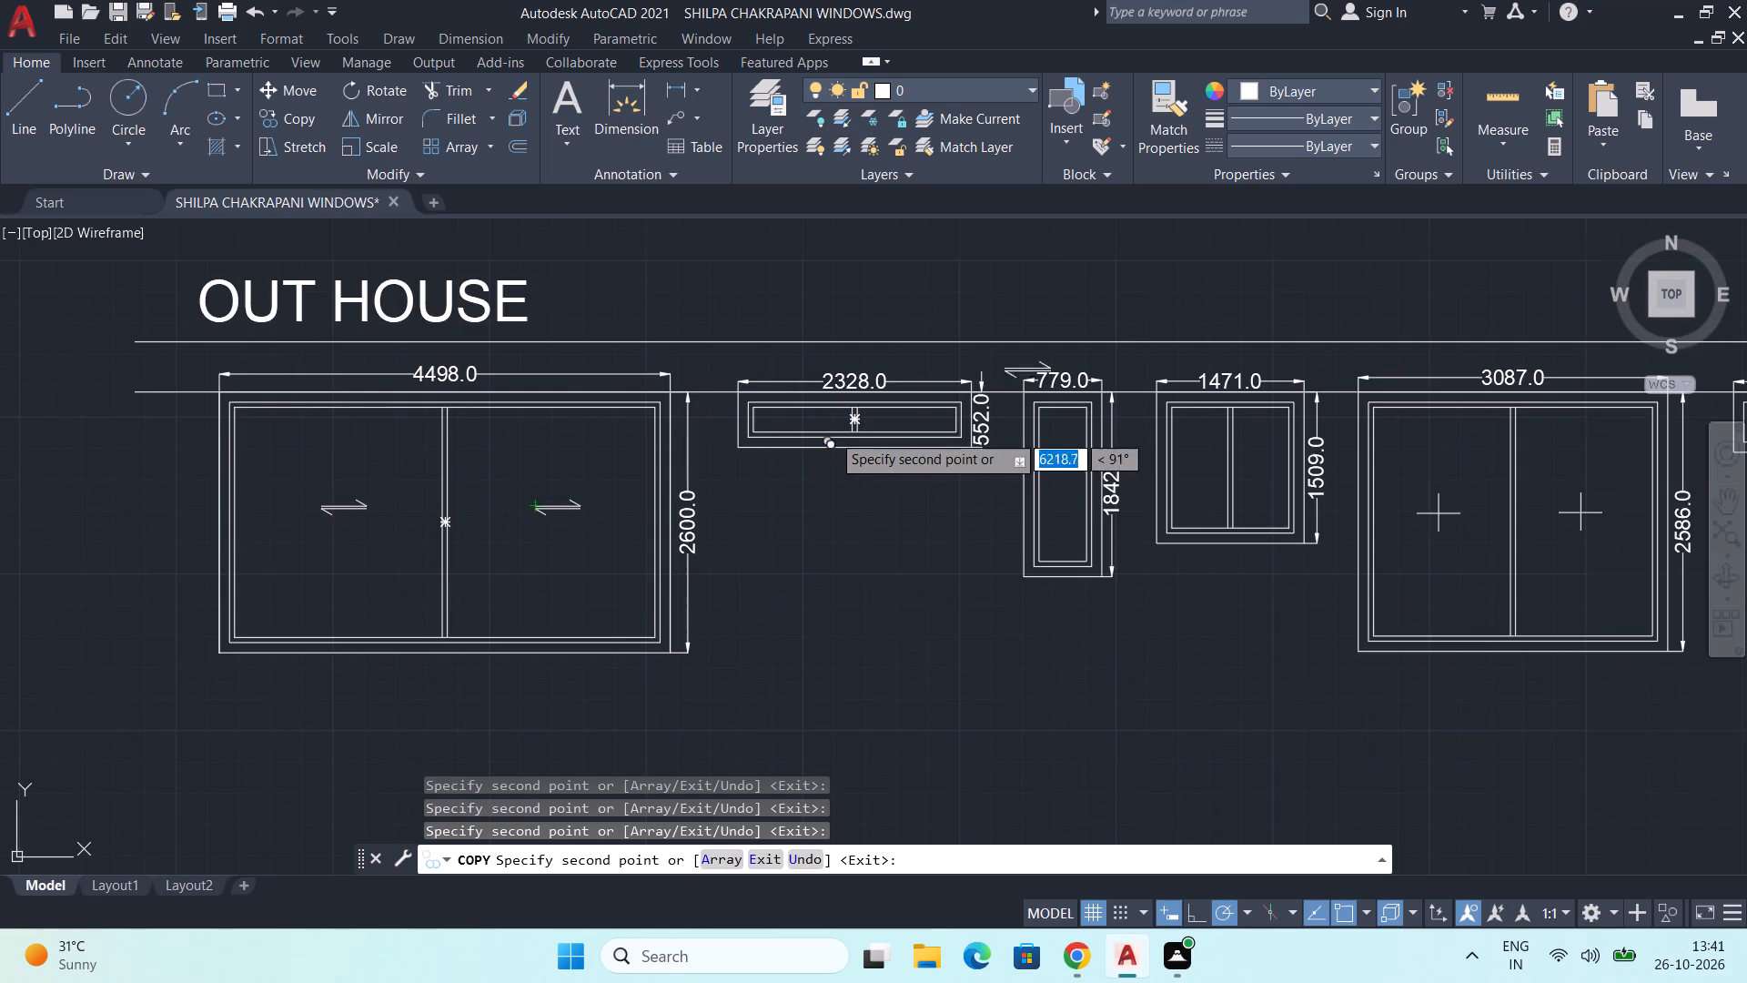
scroll(806, 428, "up", 2)
left_click(737, 403)
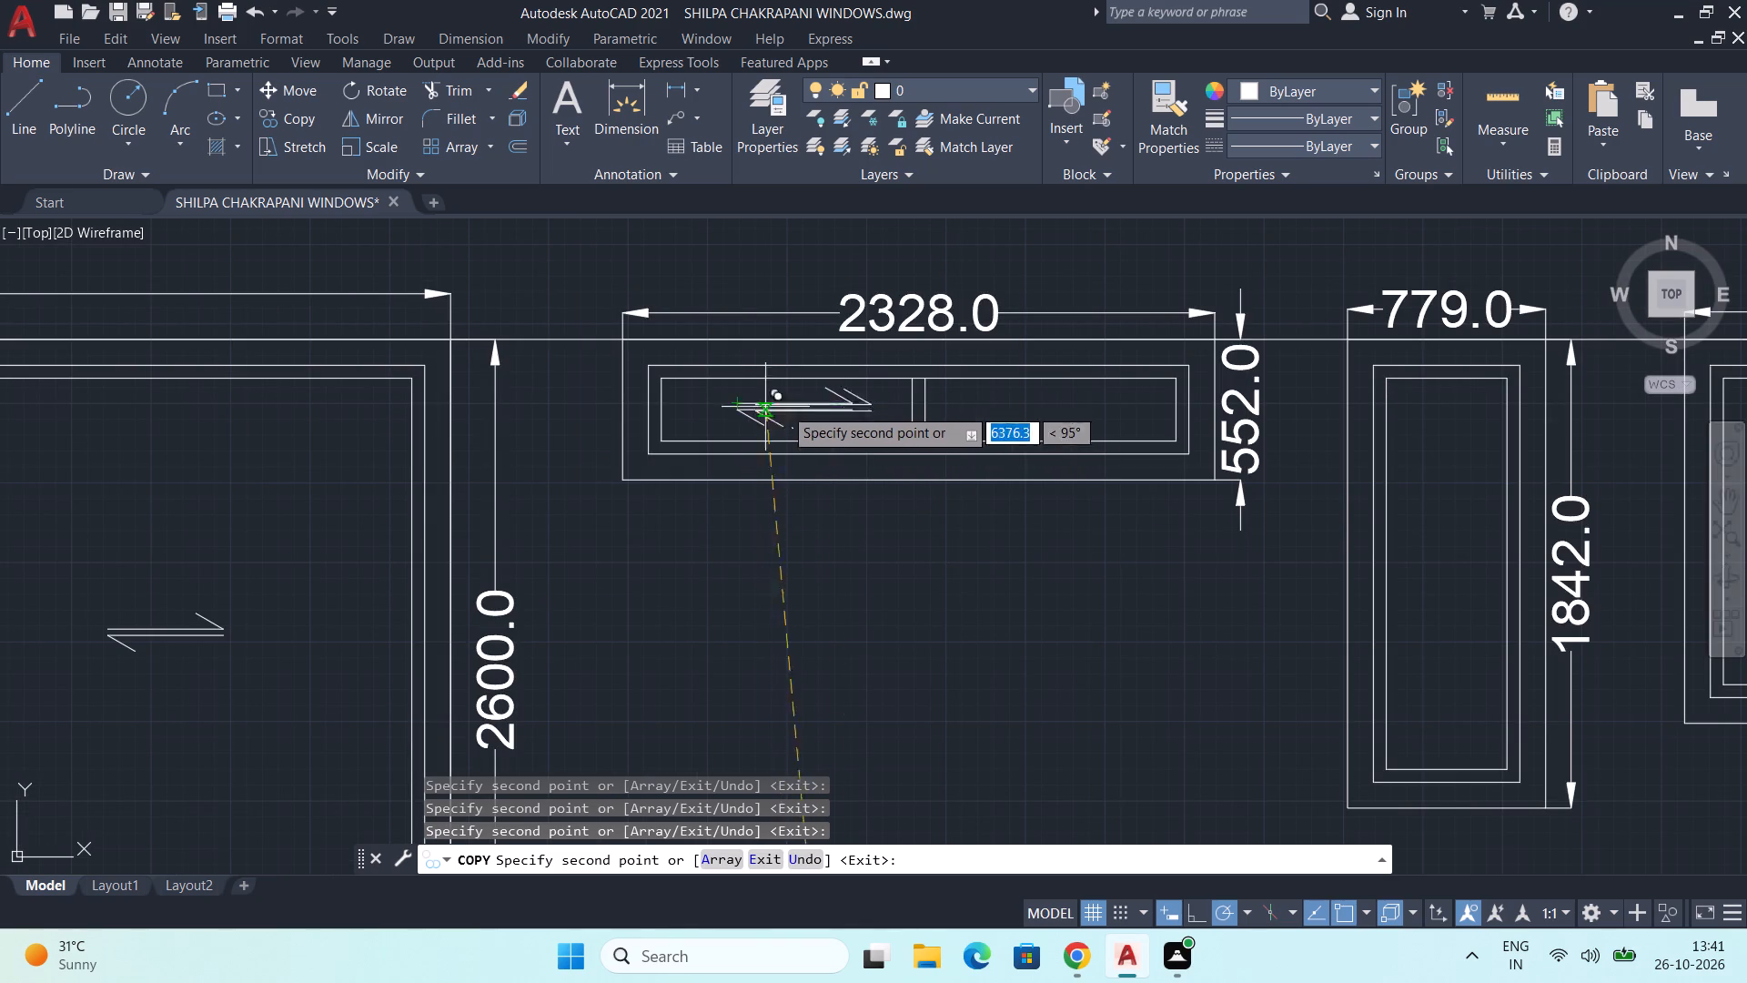
middle_click_drag(1038, 432, 794, 478)
left_click(766, 452)
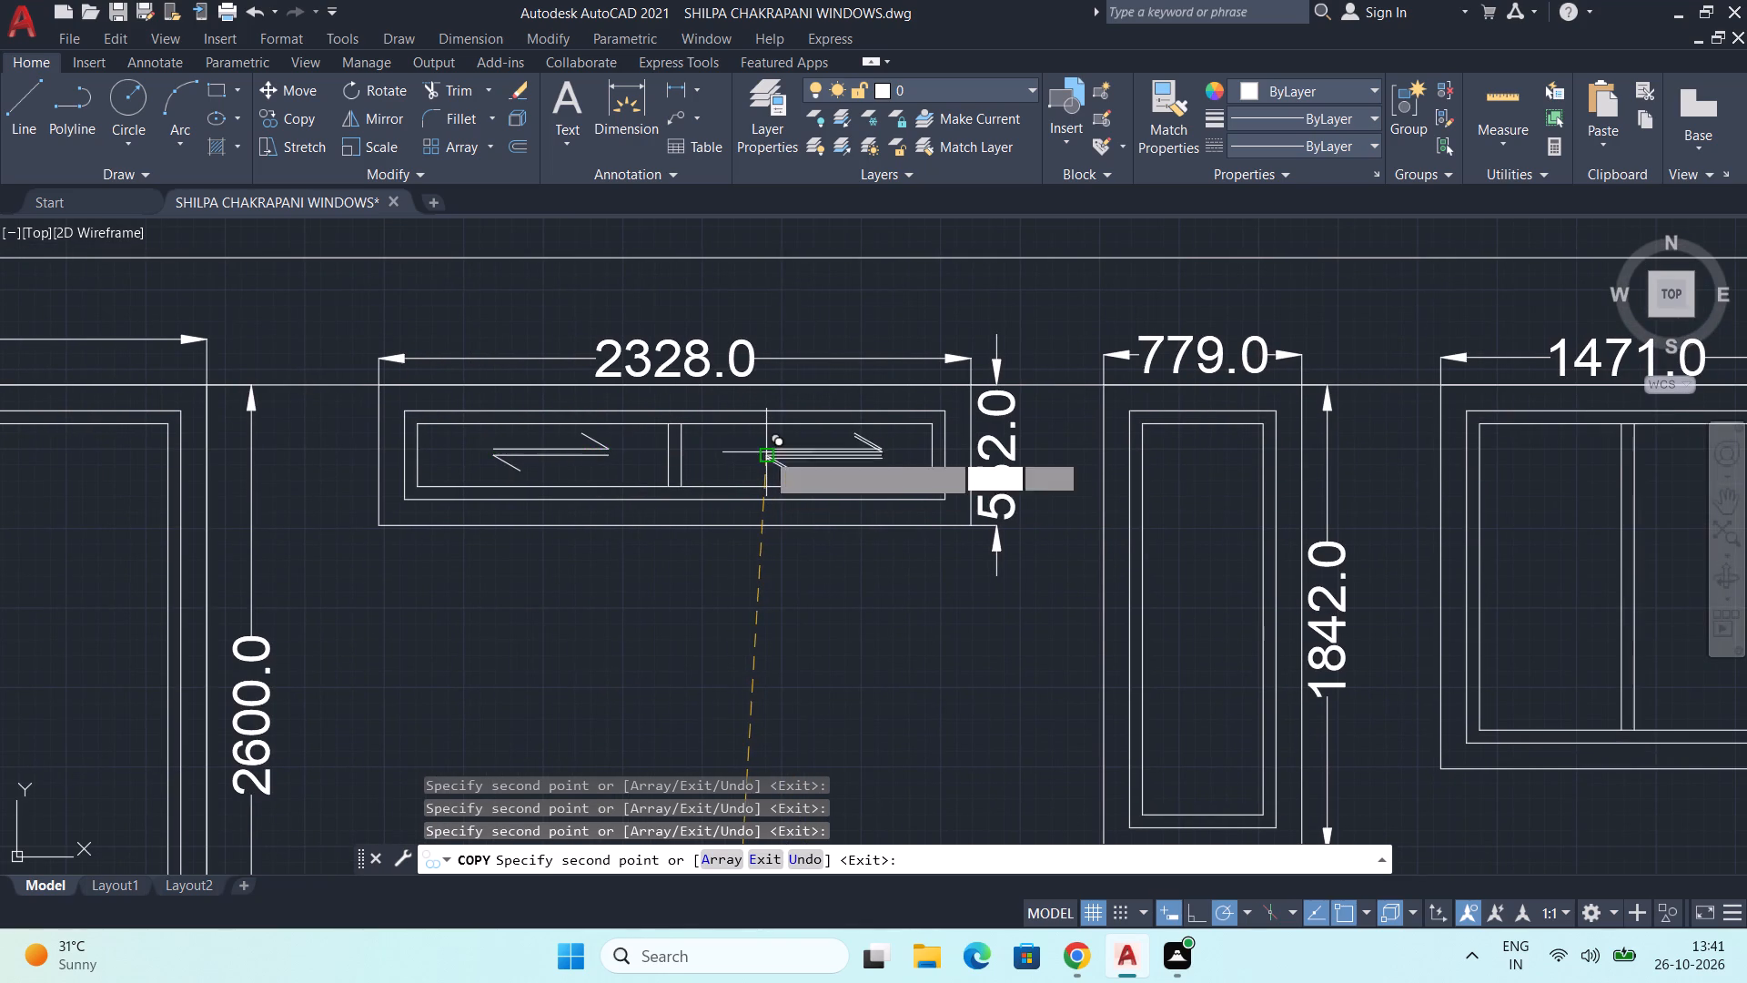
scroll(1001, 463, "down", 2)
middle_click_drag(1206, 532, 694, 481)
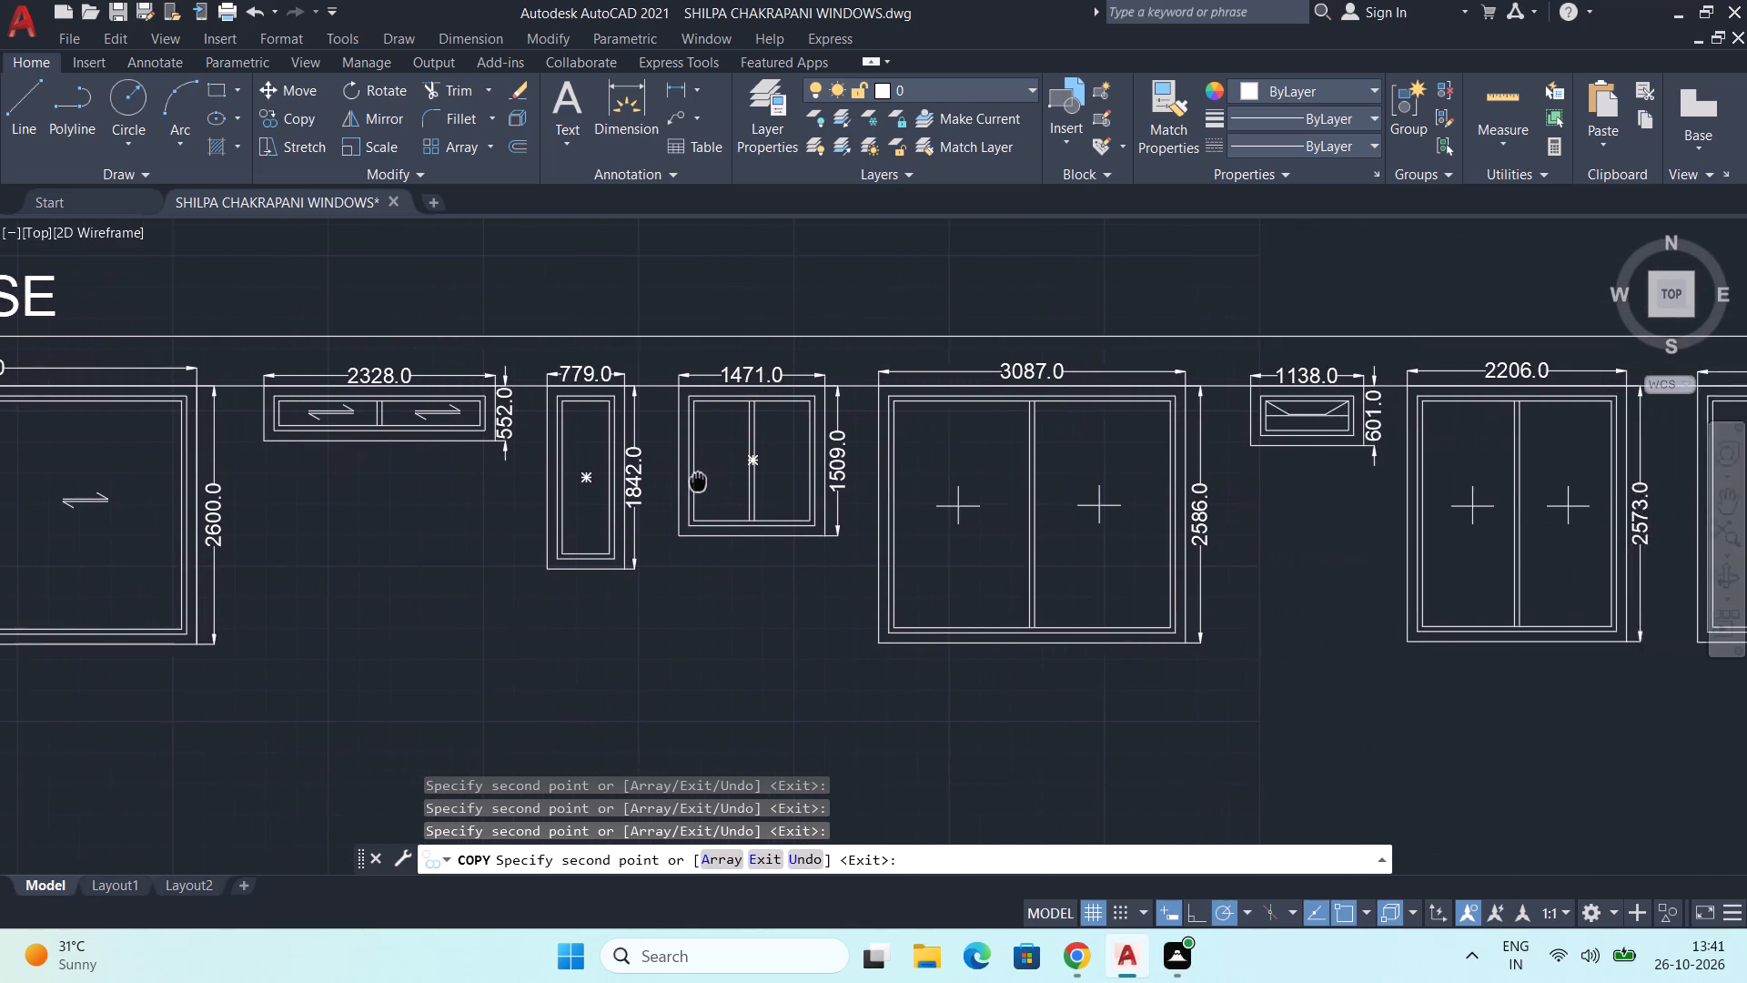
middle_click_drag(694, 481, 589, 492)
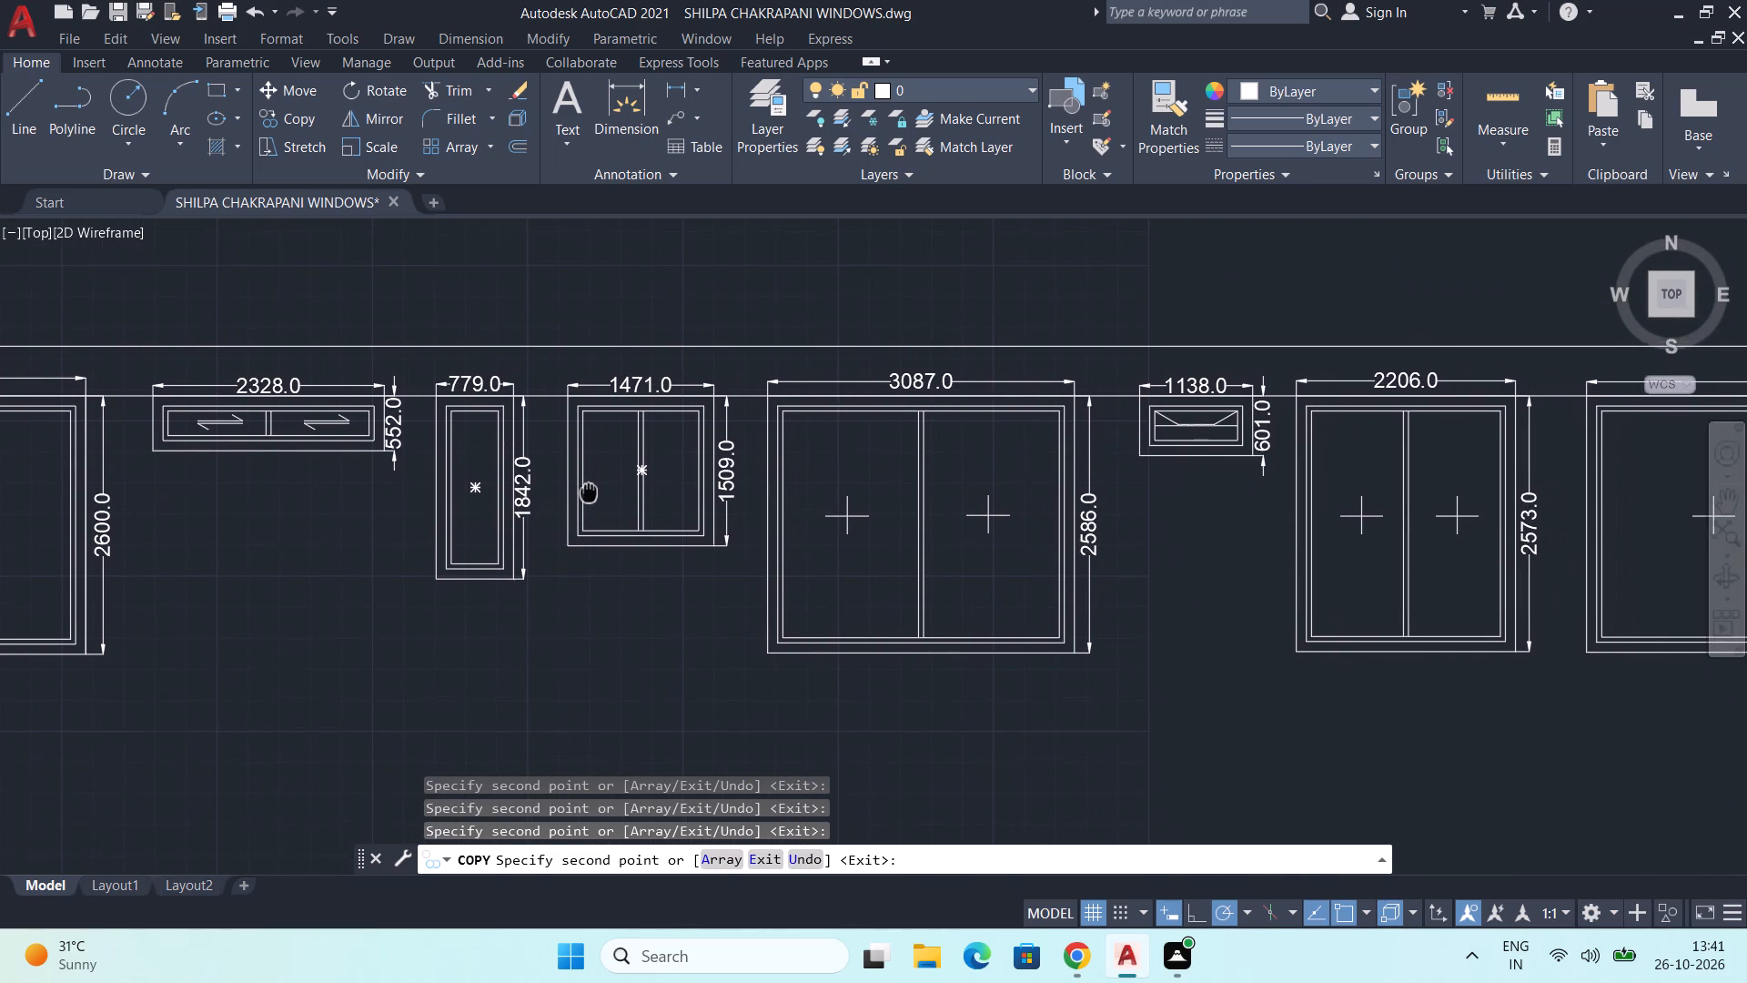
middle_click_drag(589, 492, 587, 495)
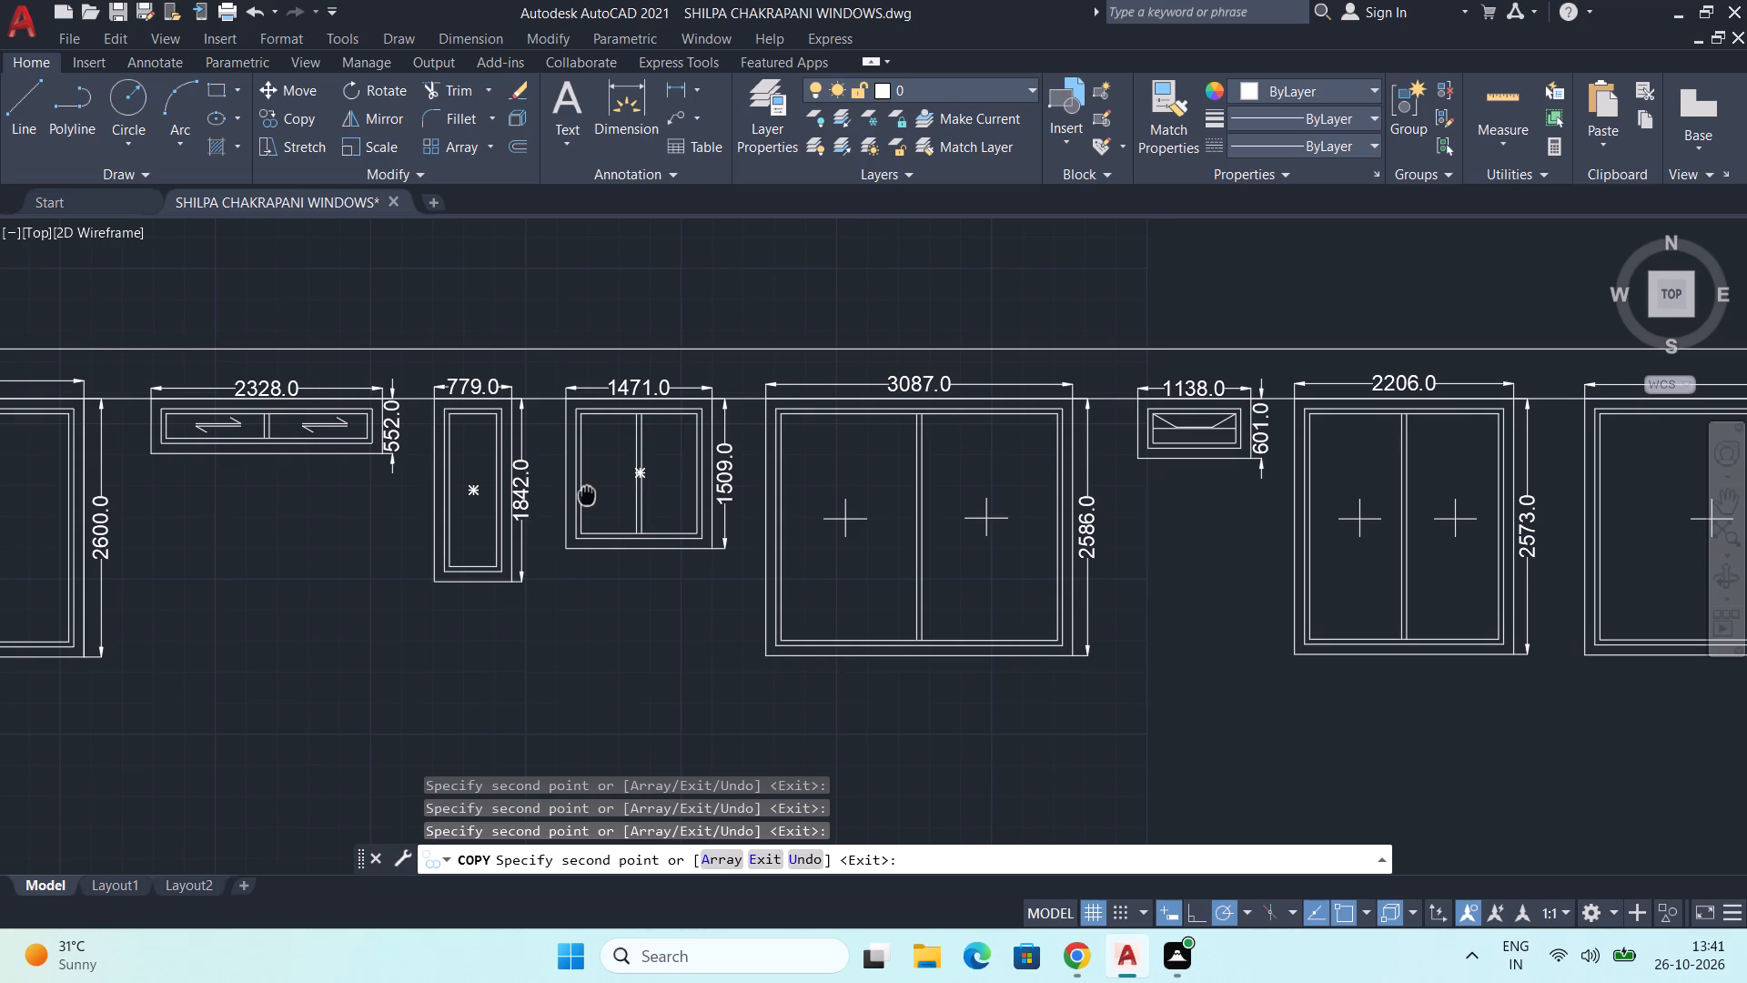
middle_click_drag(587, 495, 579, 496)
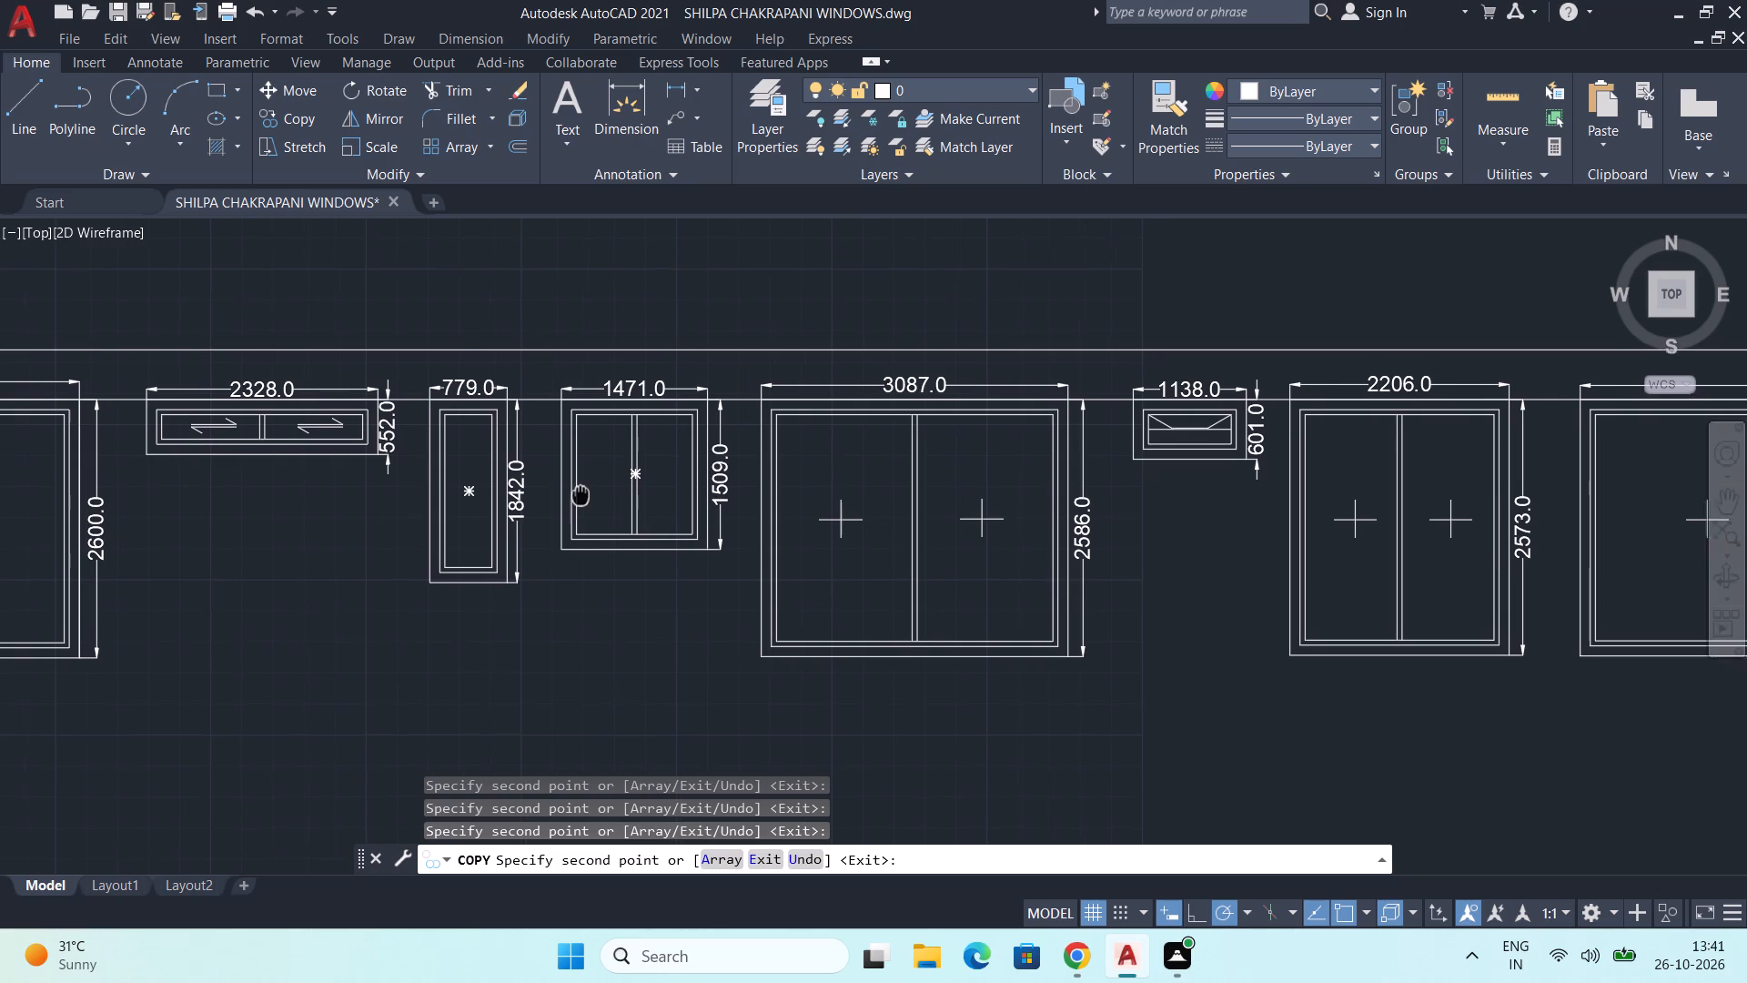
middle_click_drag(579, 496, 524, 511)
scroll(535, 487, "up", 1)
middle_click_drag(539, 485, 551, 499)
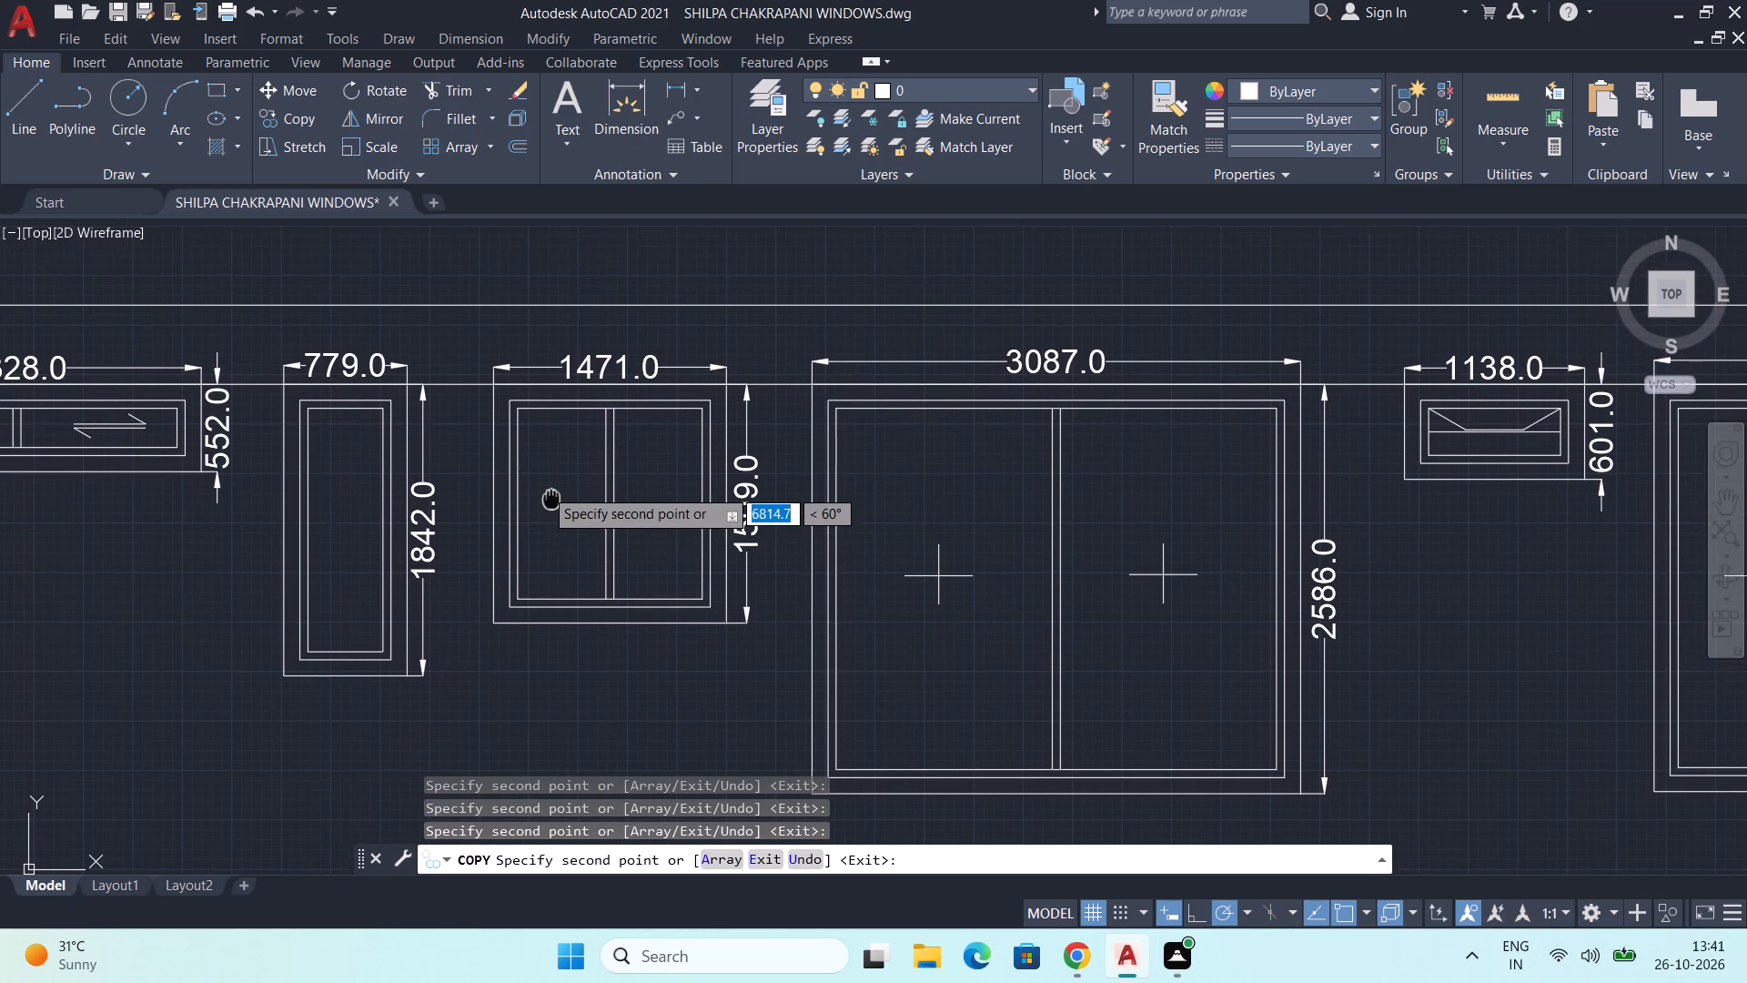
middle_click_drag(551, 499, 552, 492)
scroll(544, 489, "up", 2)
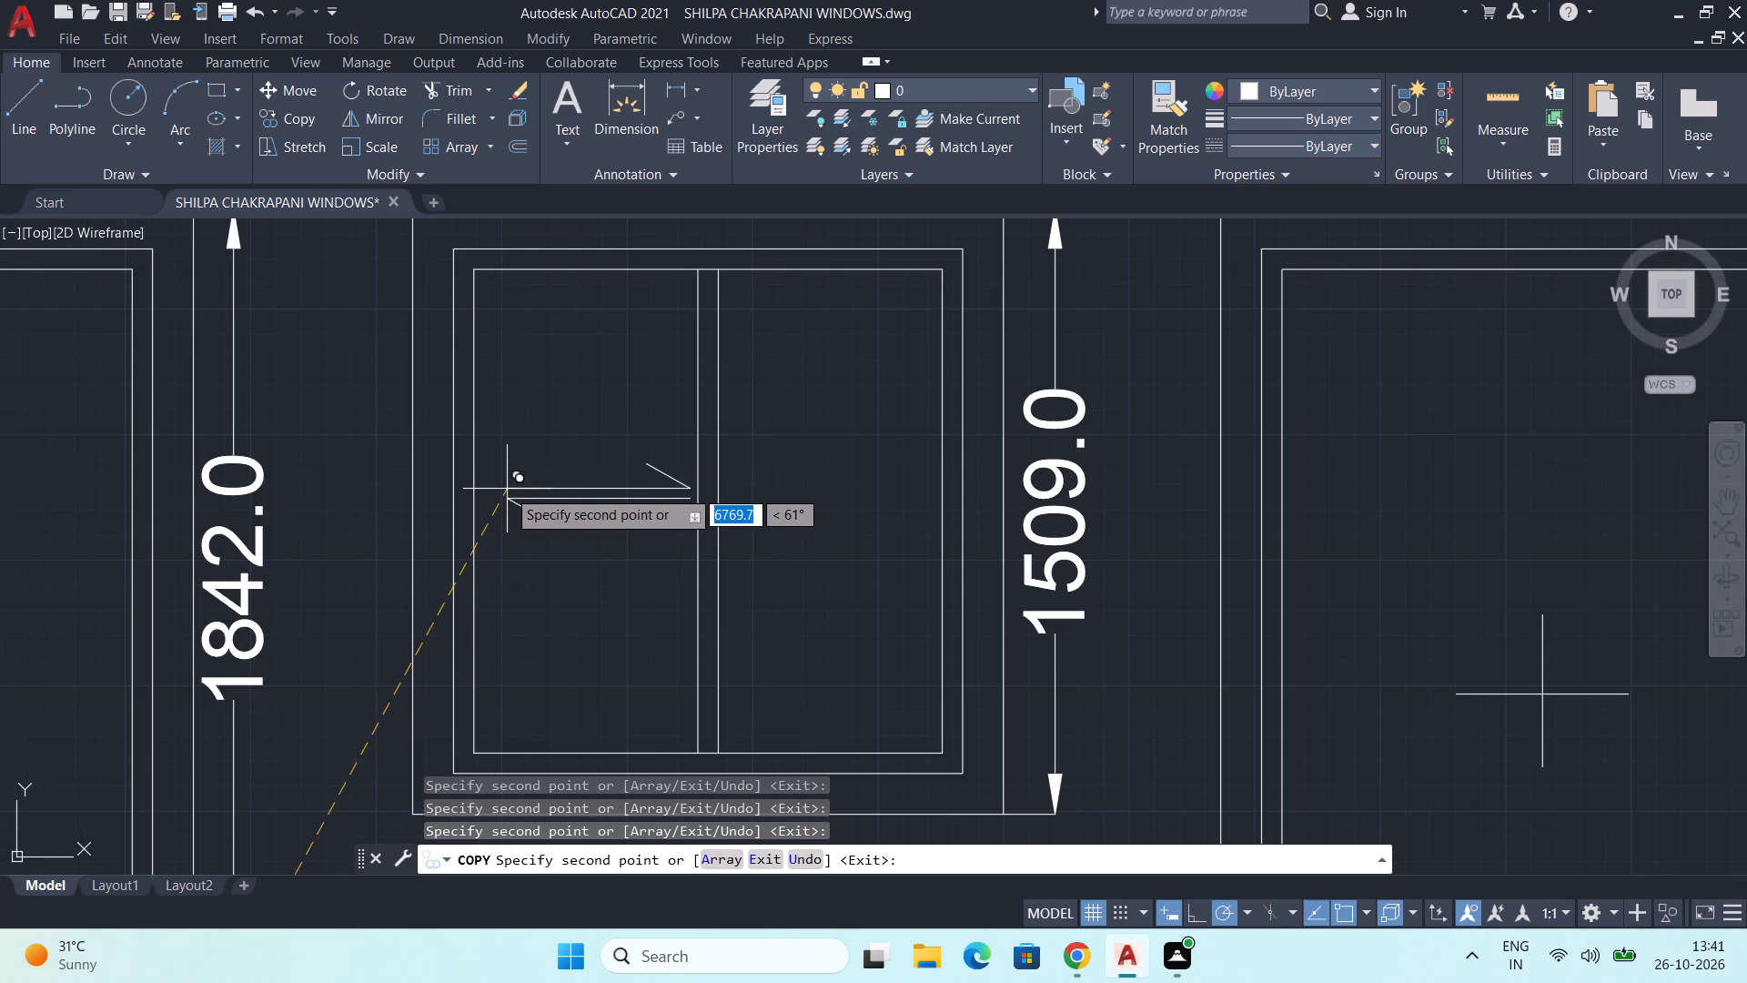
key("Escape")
Copy the double-arrow symbol from the right panel of the 4498 window into the left panel of the 1471 by 1509 window.
scroll(512, 482, "down", 6)
middle_click_drag(396, 504, 447, 515)
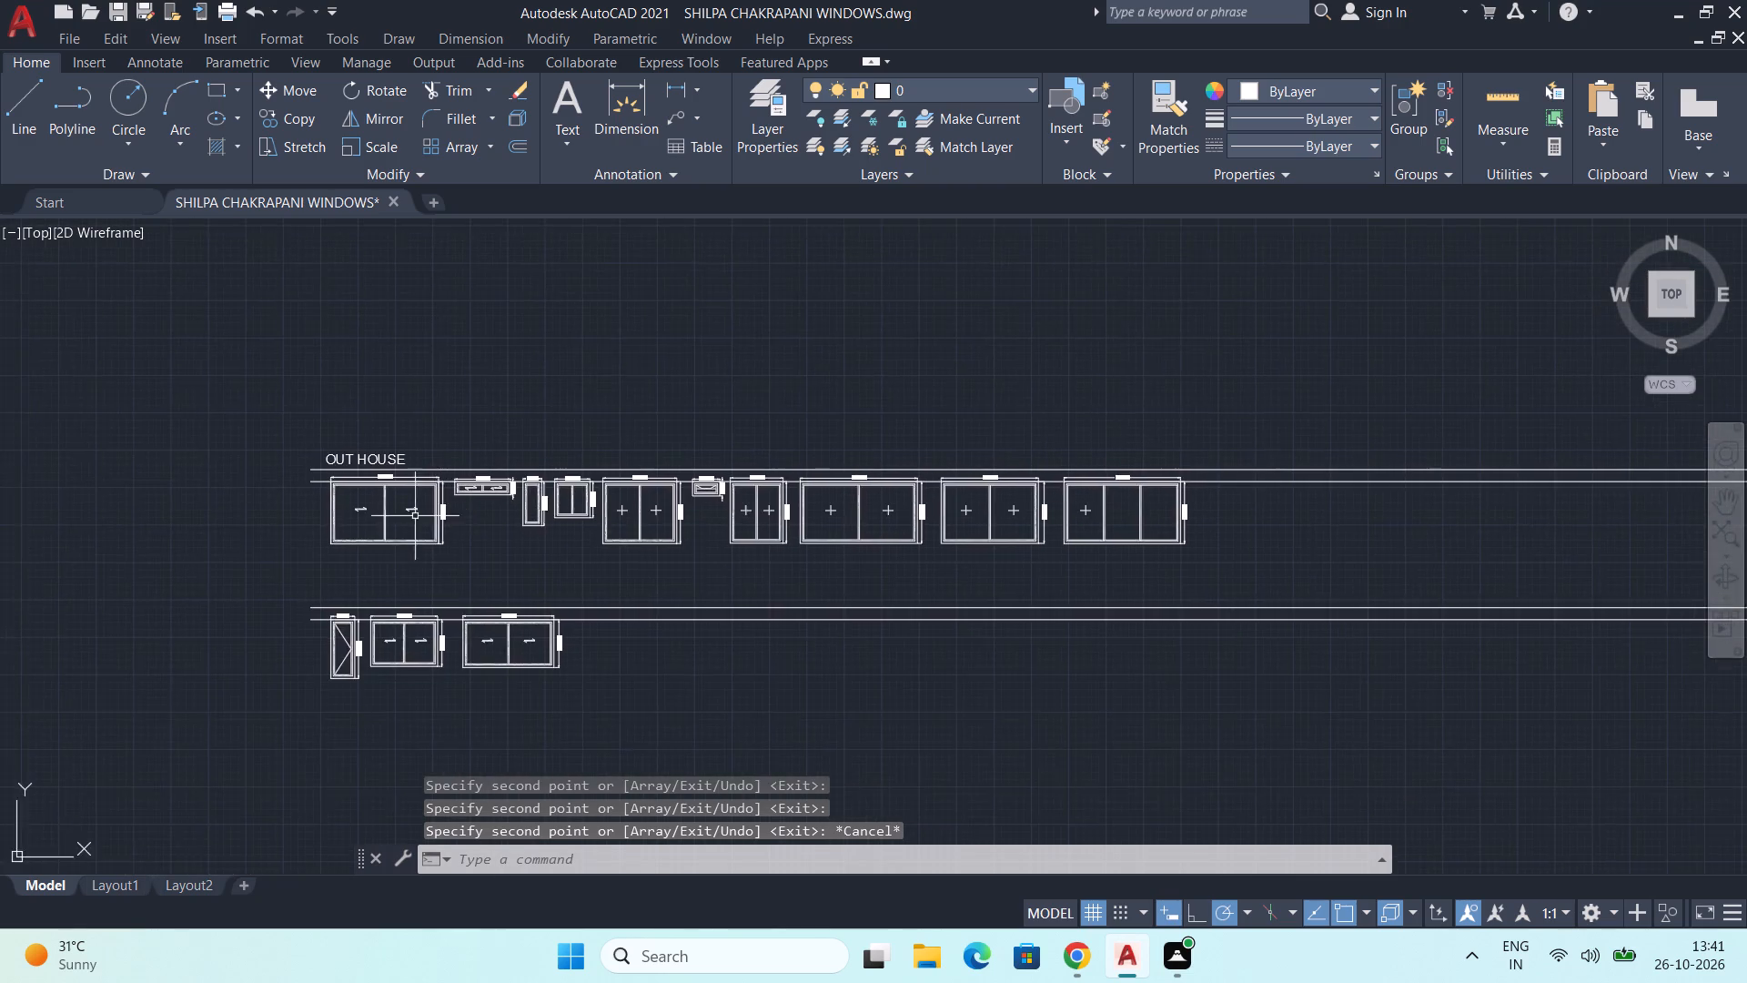
scroll(415, 516, "up", 4)
left_click(328, 449)
left_click(442, 524)
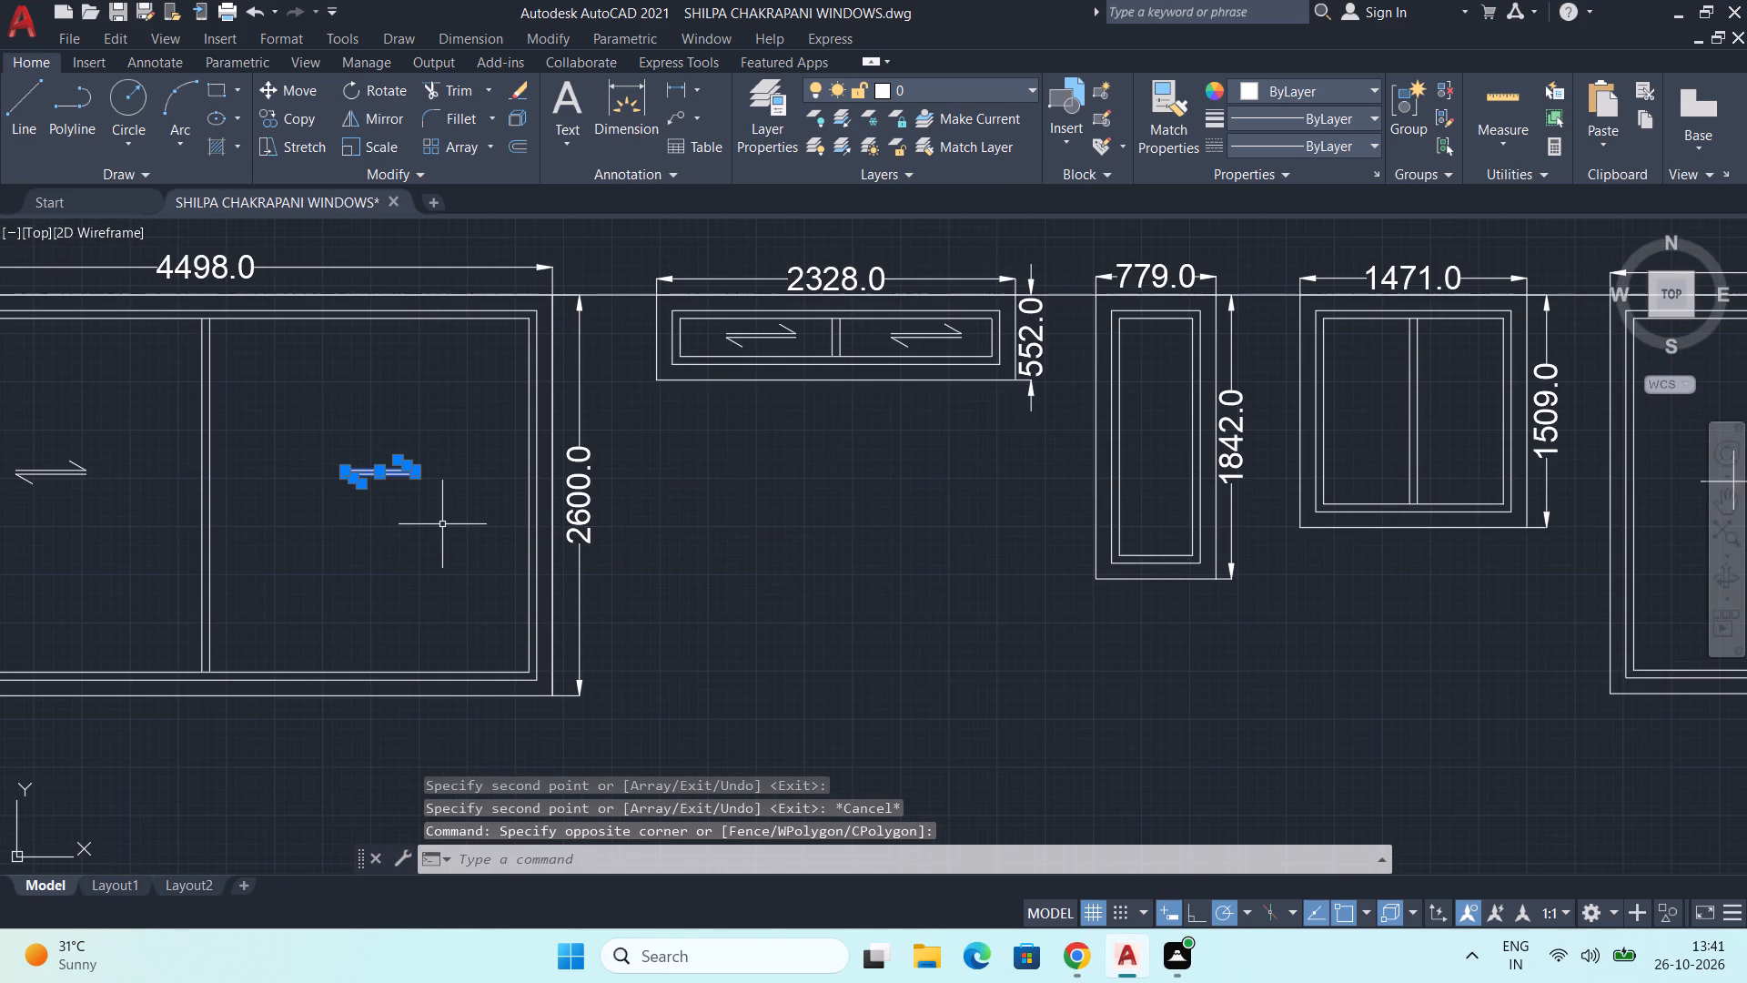
key("c")
key("o")
key("Return")
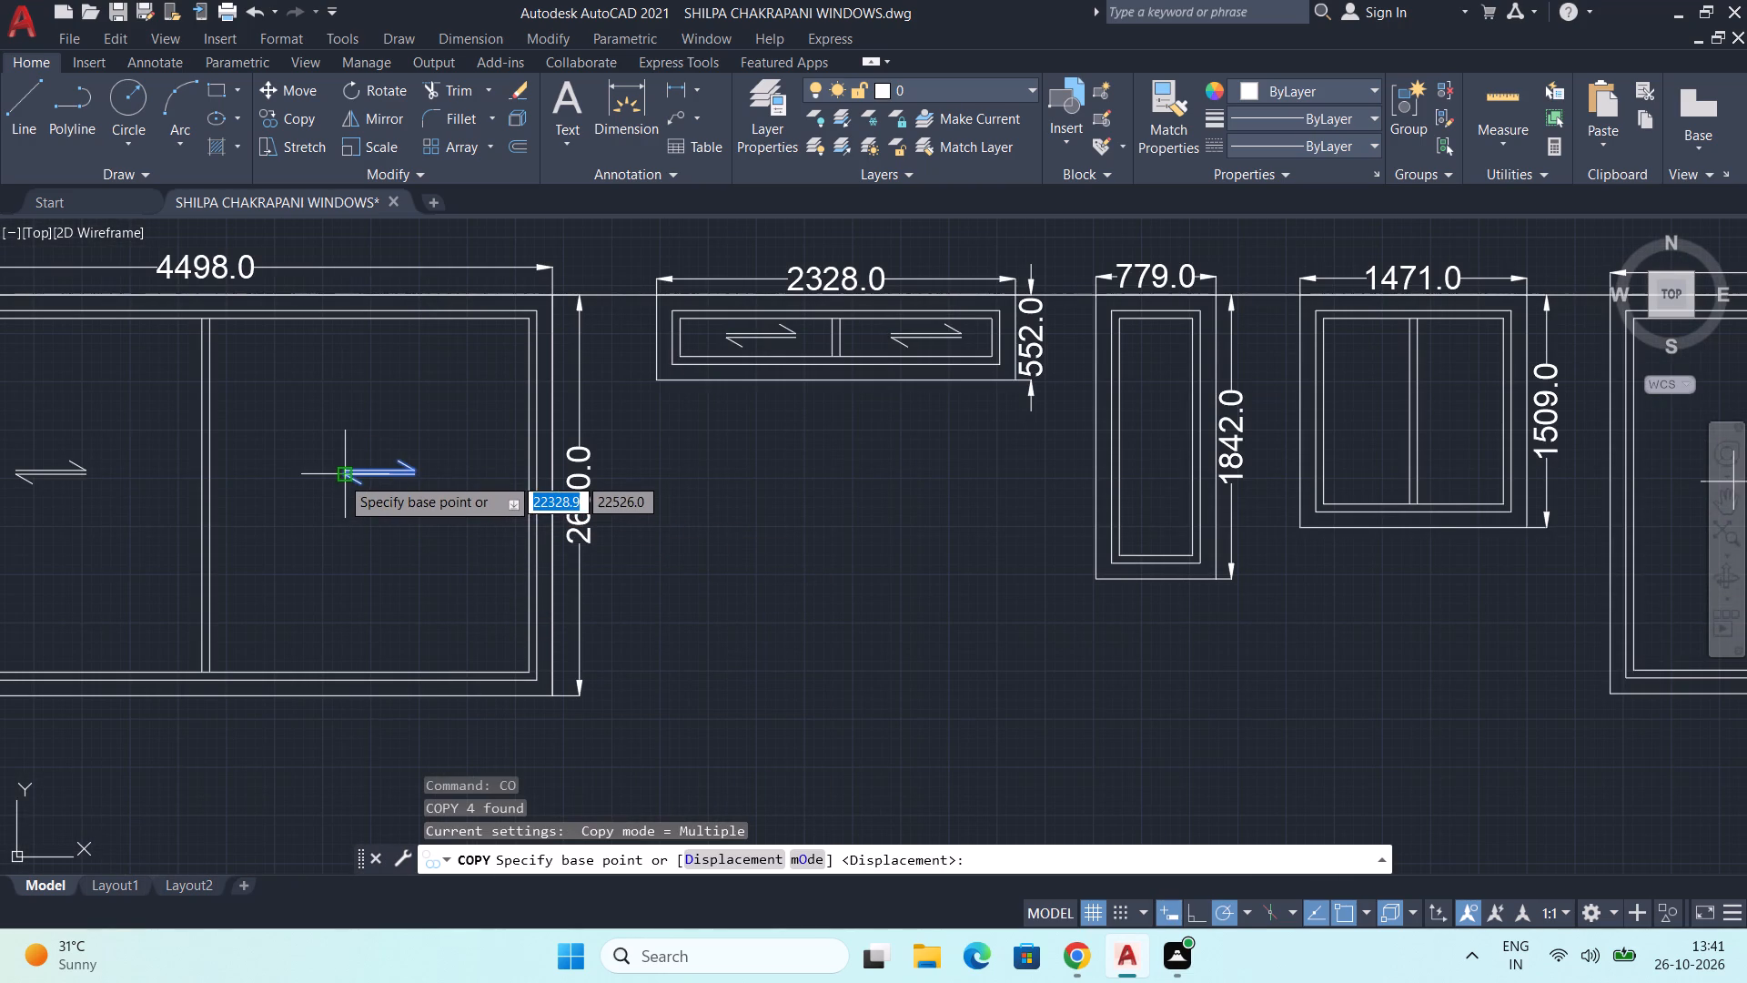
left_click(340, 476)
scroll(1108, 460, "down", 1)
middle_click_drag(1124, 462, 930, 504)
scroll(1008, 483, "up", 2)
scroll(1114, 489, "up", 1)
middle_click_drag(1115, 485, 955, 520)
scroll(948, 453, "down", 1)
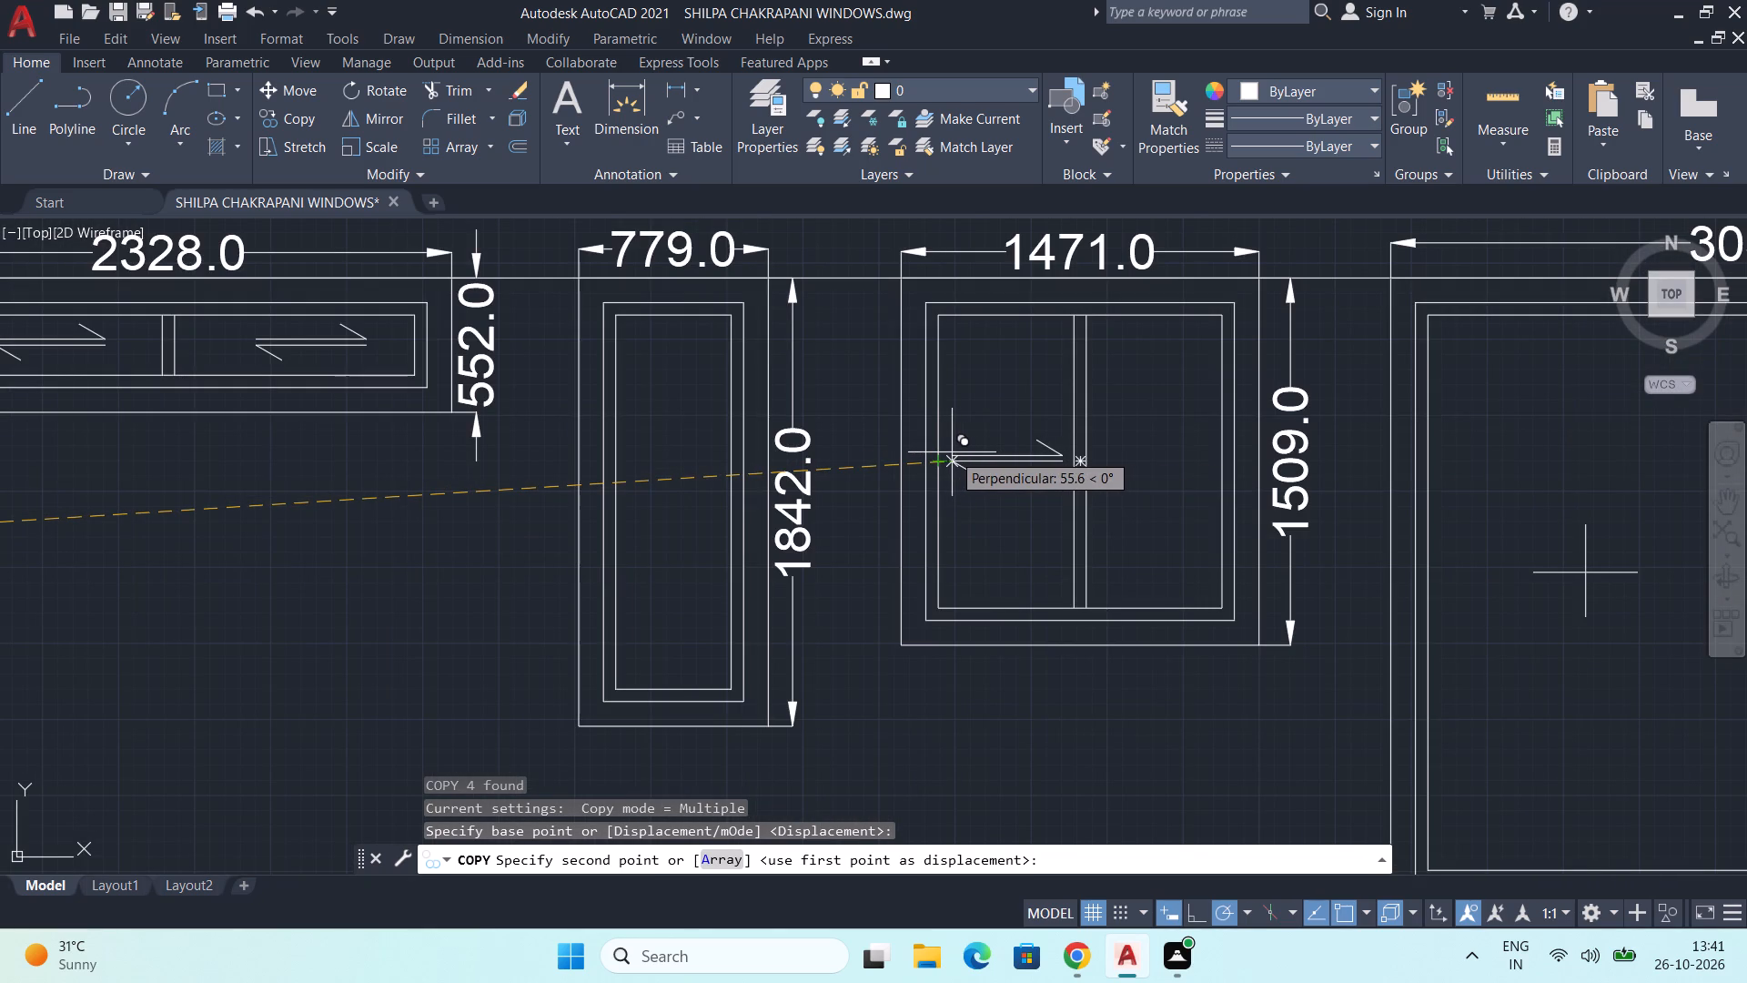
left_click(950, 453)
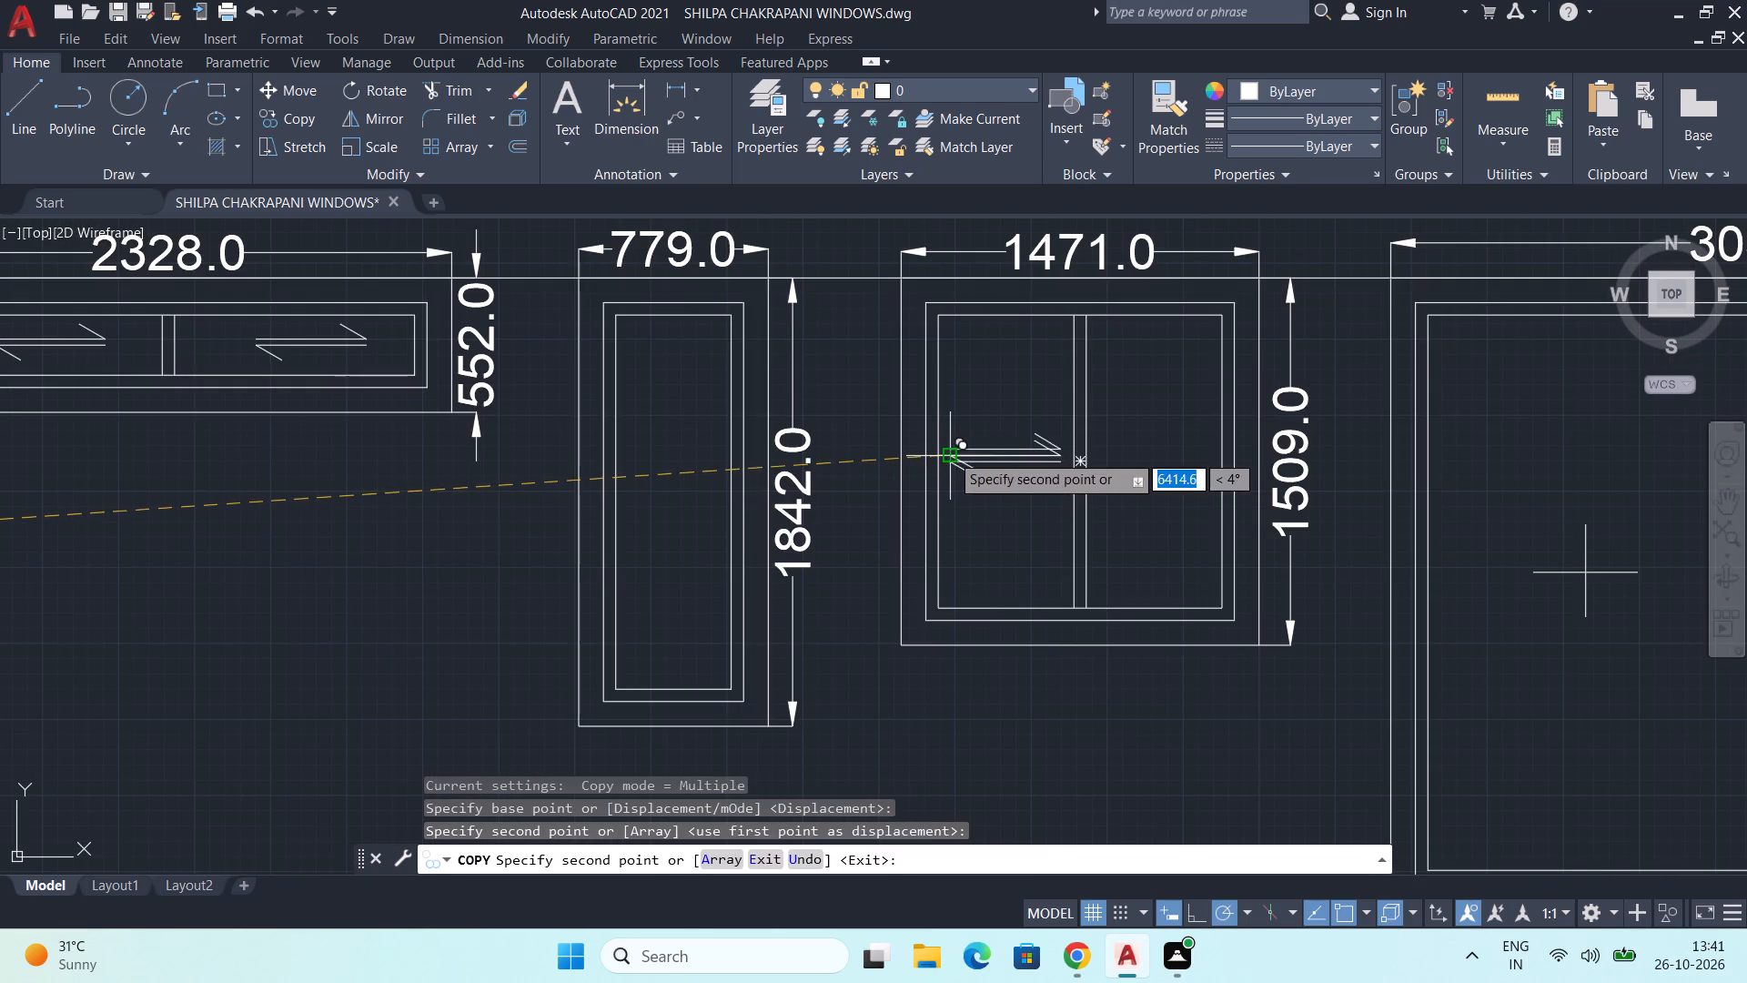
Place another copy of the double-arrow symbol in the right panel of the 1471 by 1509 window and end the copying.
middle_click_drag(1108, 458, 979, 474)
scroll(974, 474, "up", 2)
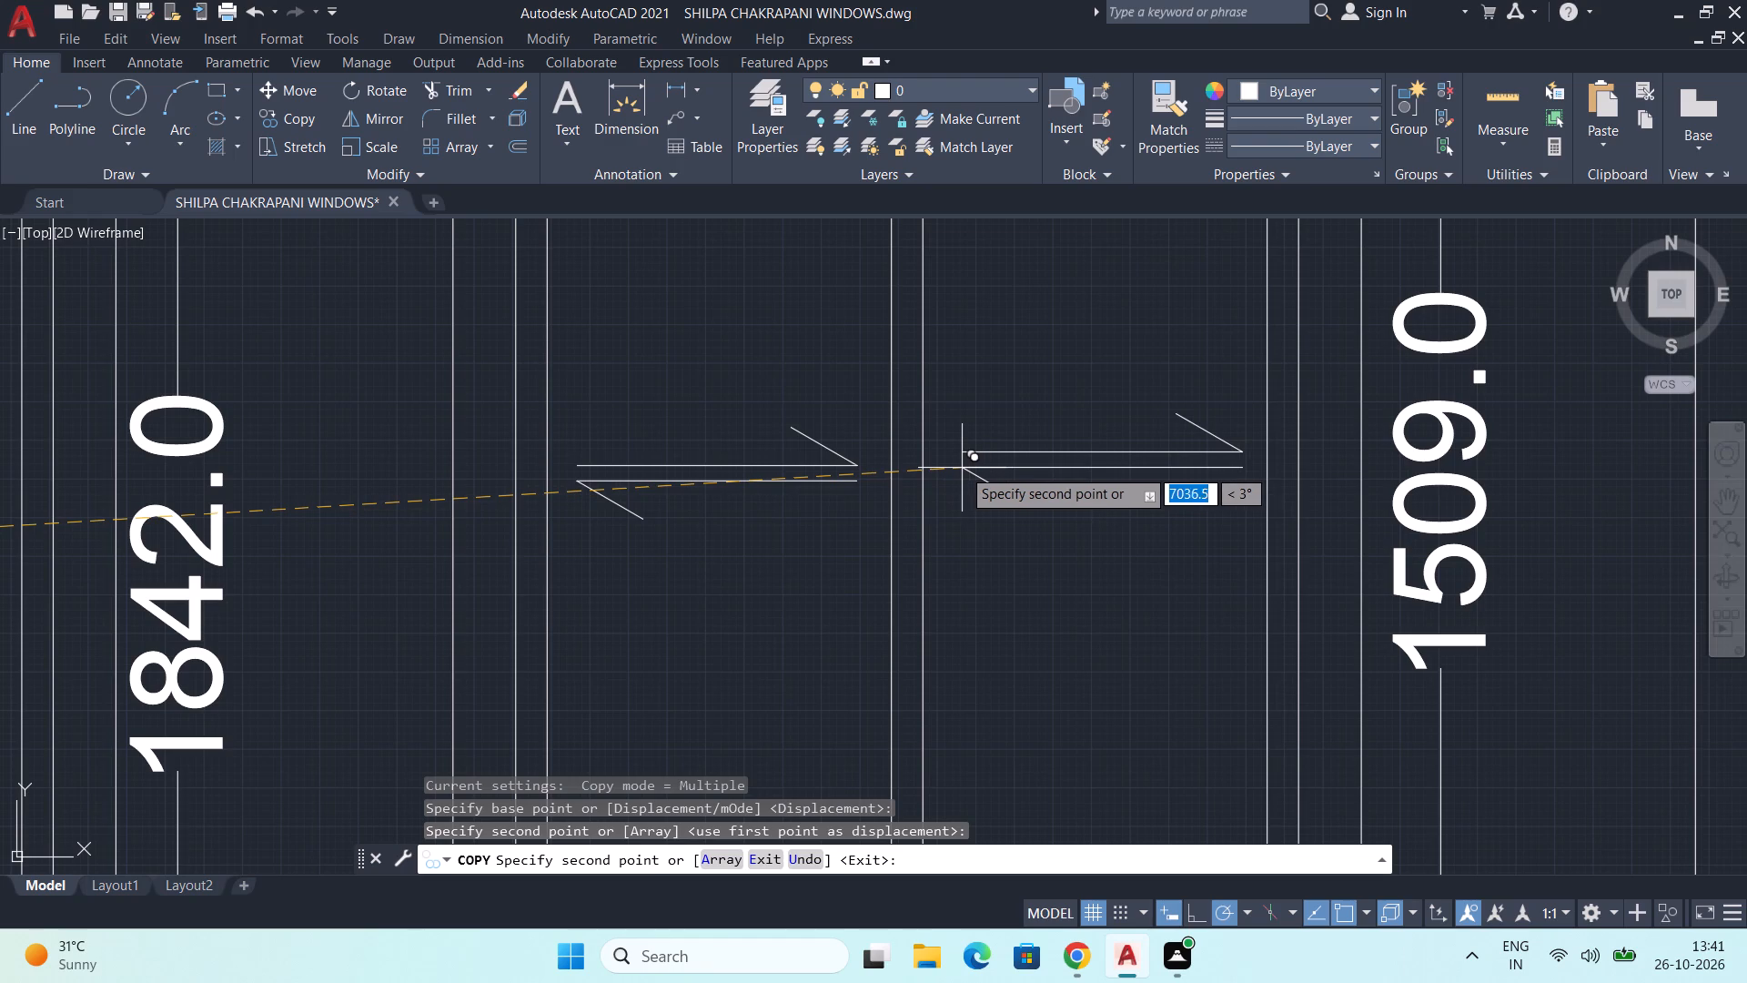
left_click(954, 468)
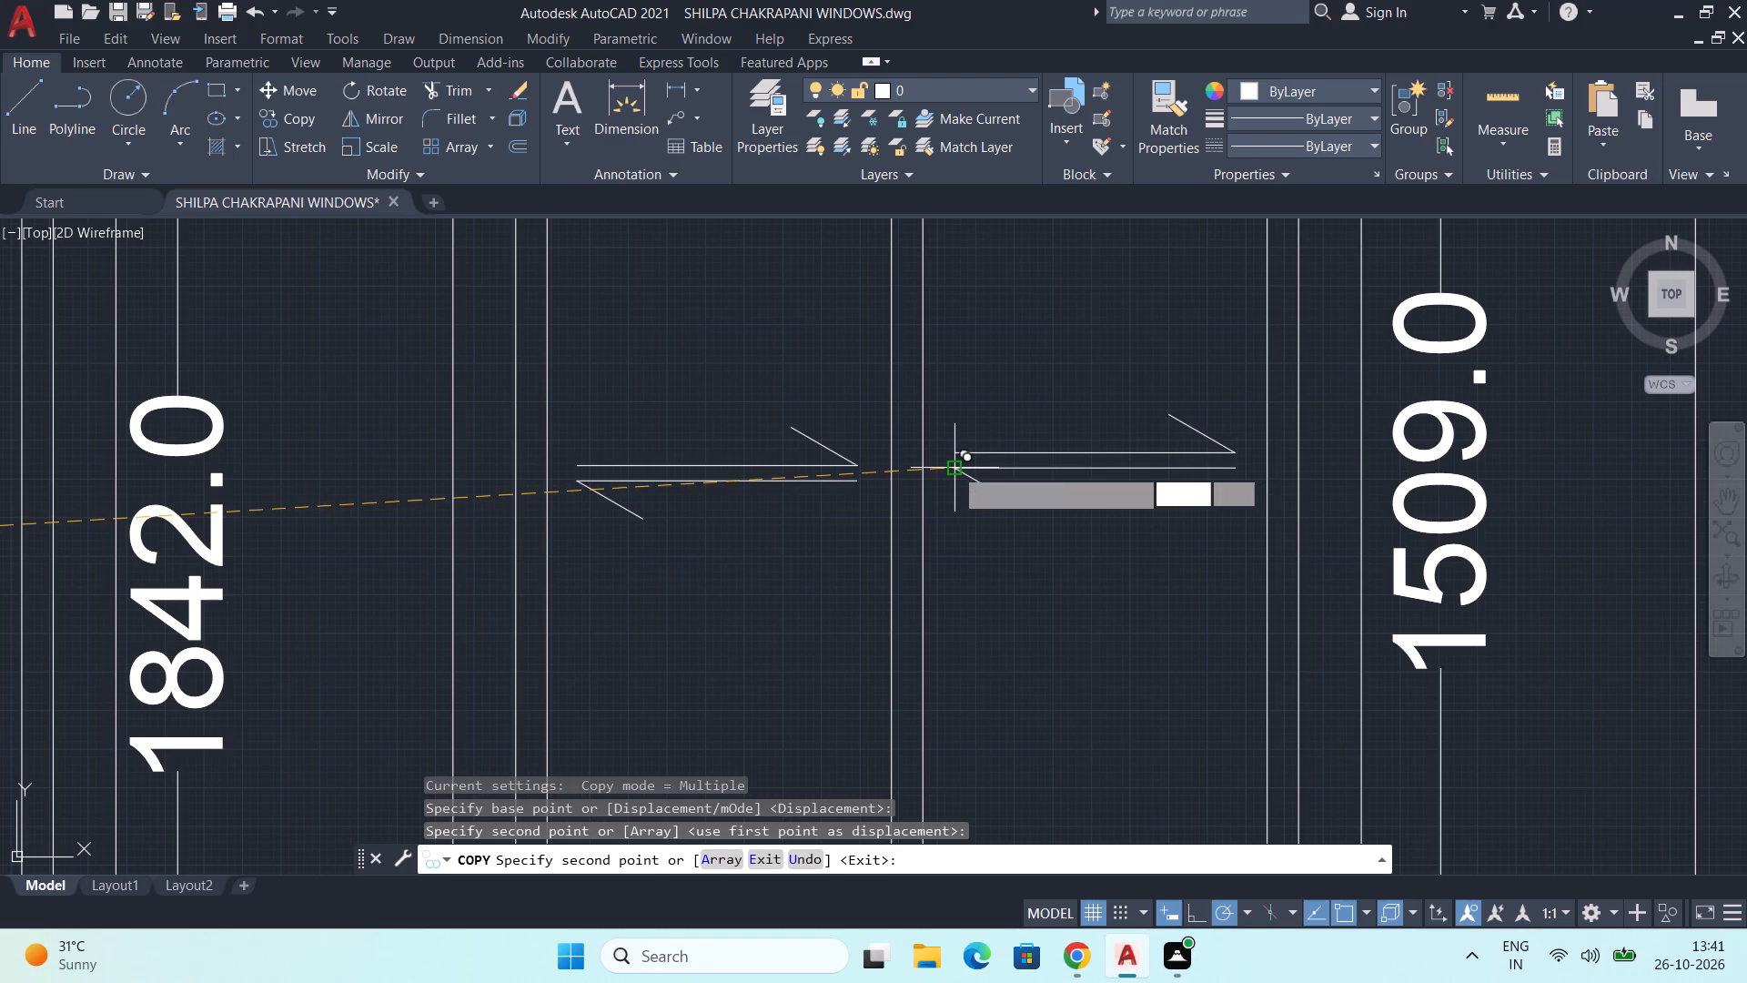
scroll(998, 471, "down", 3)
middle_click_drag(1173, 488, 892, 487)
scroll(985, 471, "down", 2)
middle_click_drag(1144, 499, 927, 517)
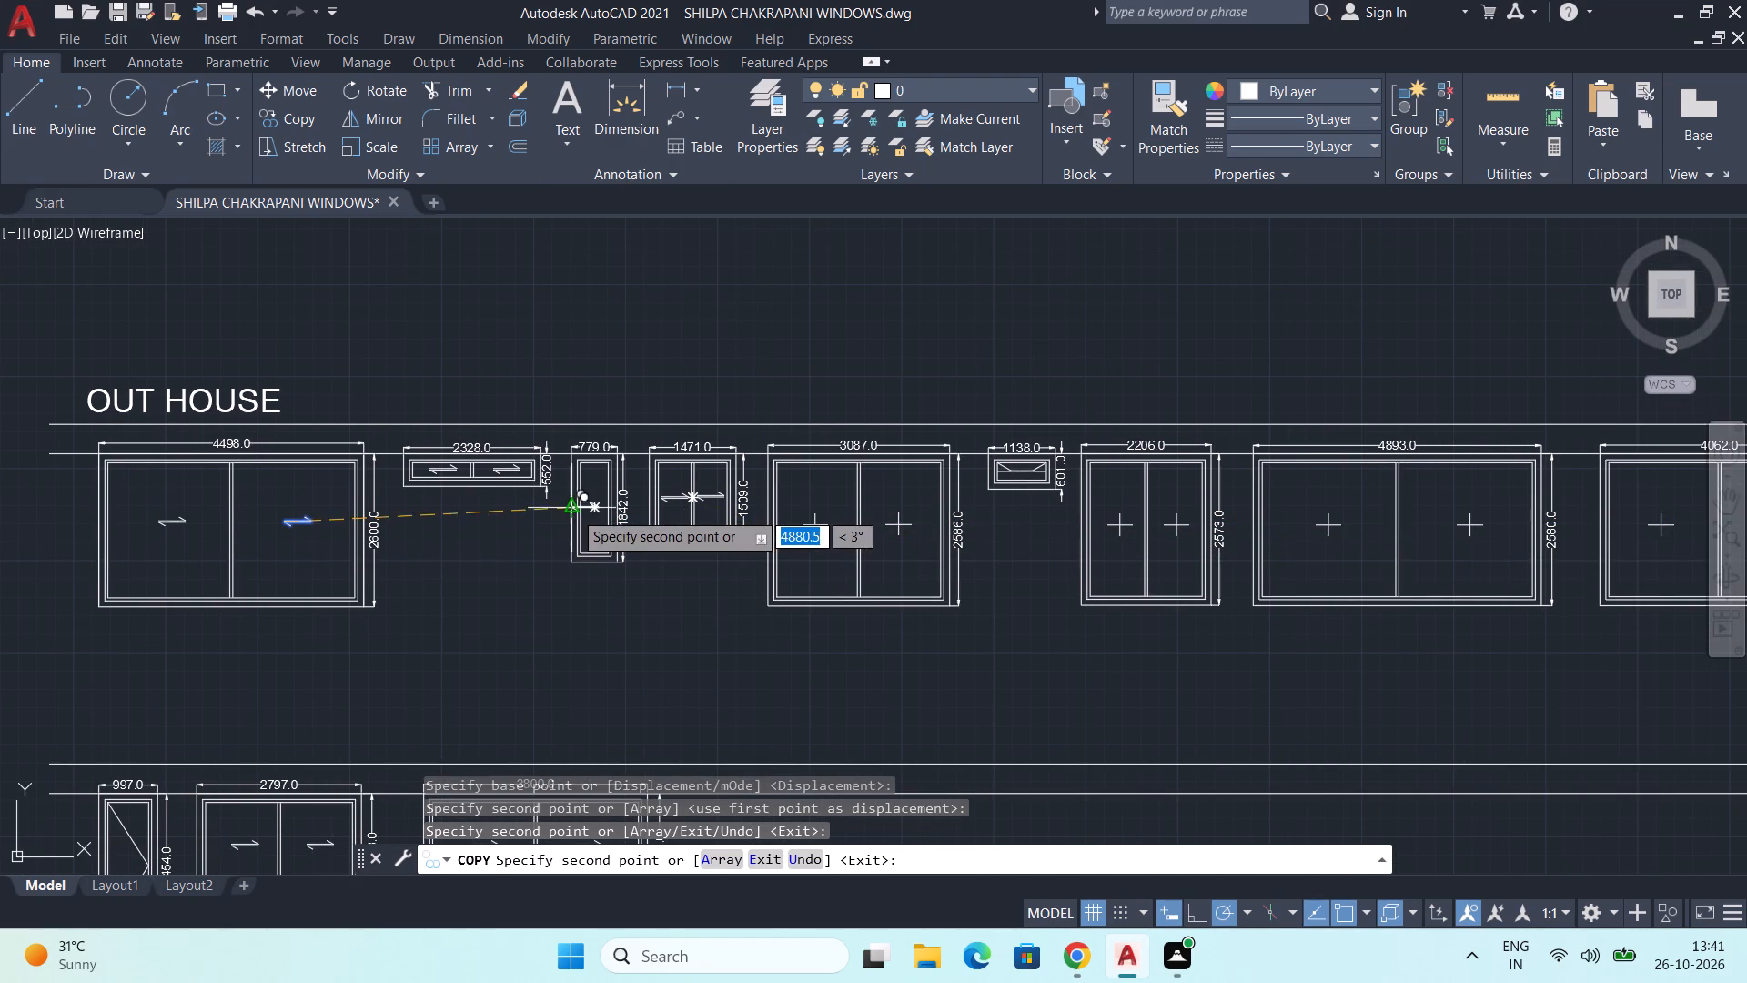
key("Escape")
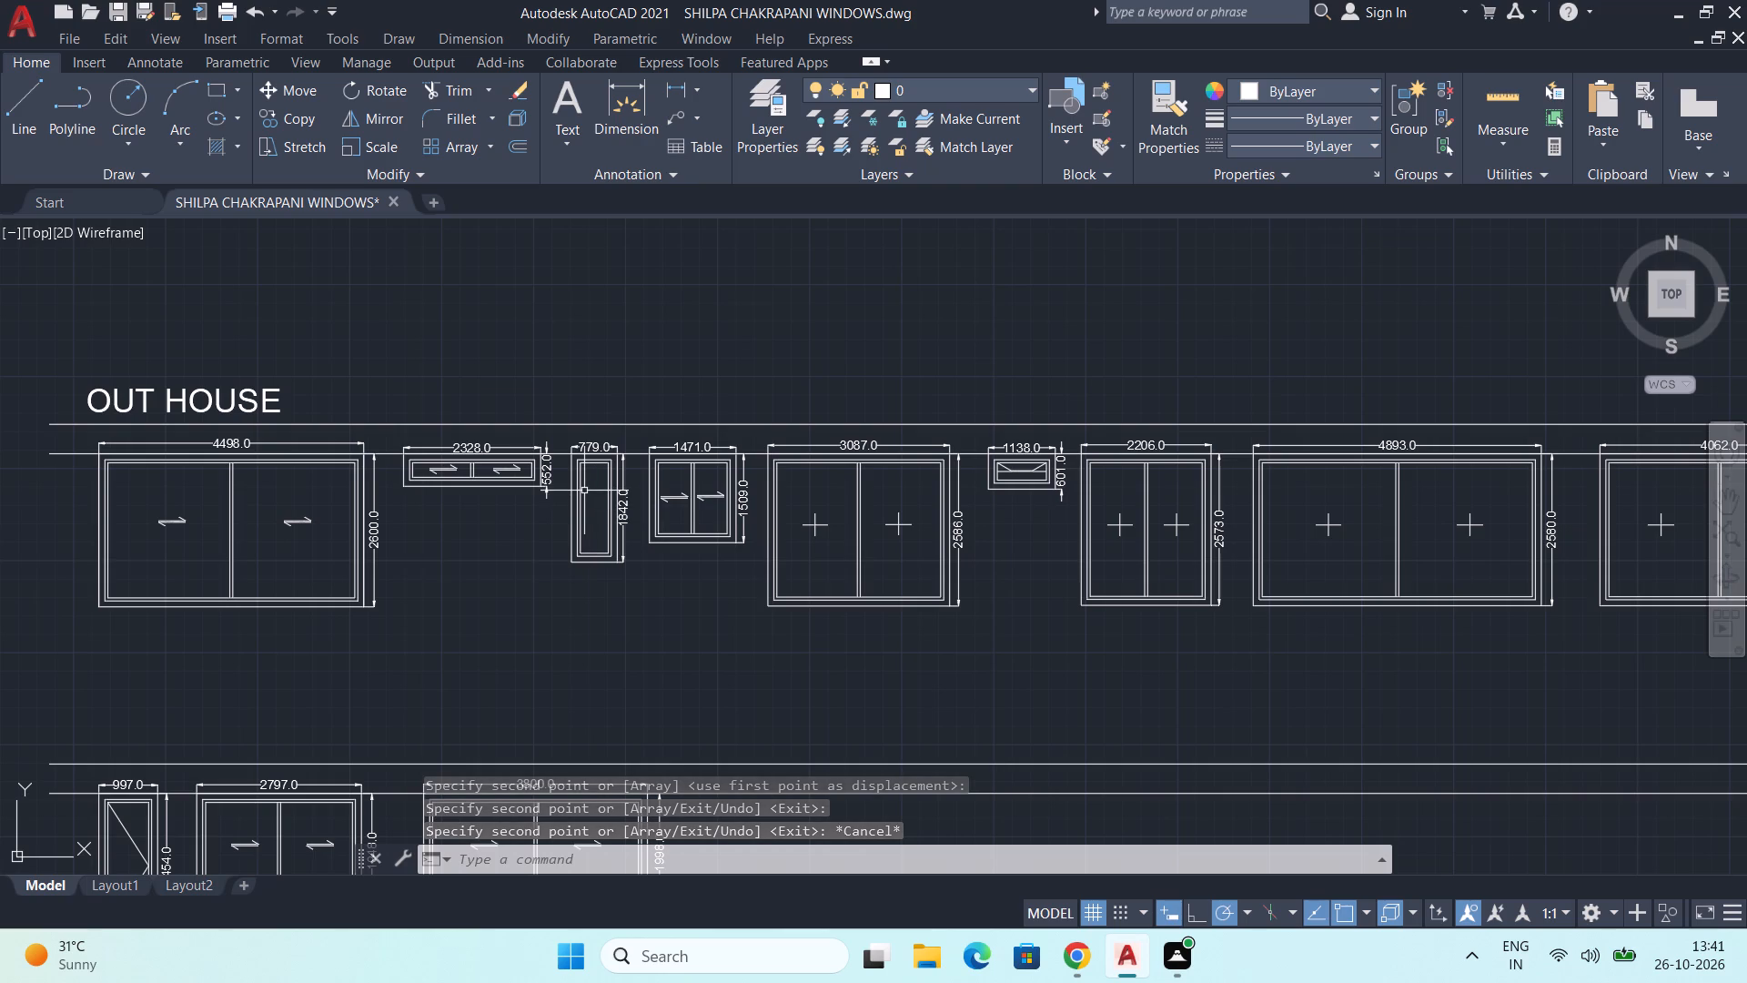
Copy the cross mark from the left panel of the 3087 window into the middle of the 779 by 1842 window.
scroll(782, 532, "up", 2)
left_click_drag(785, 449, 803, 455)
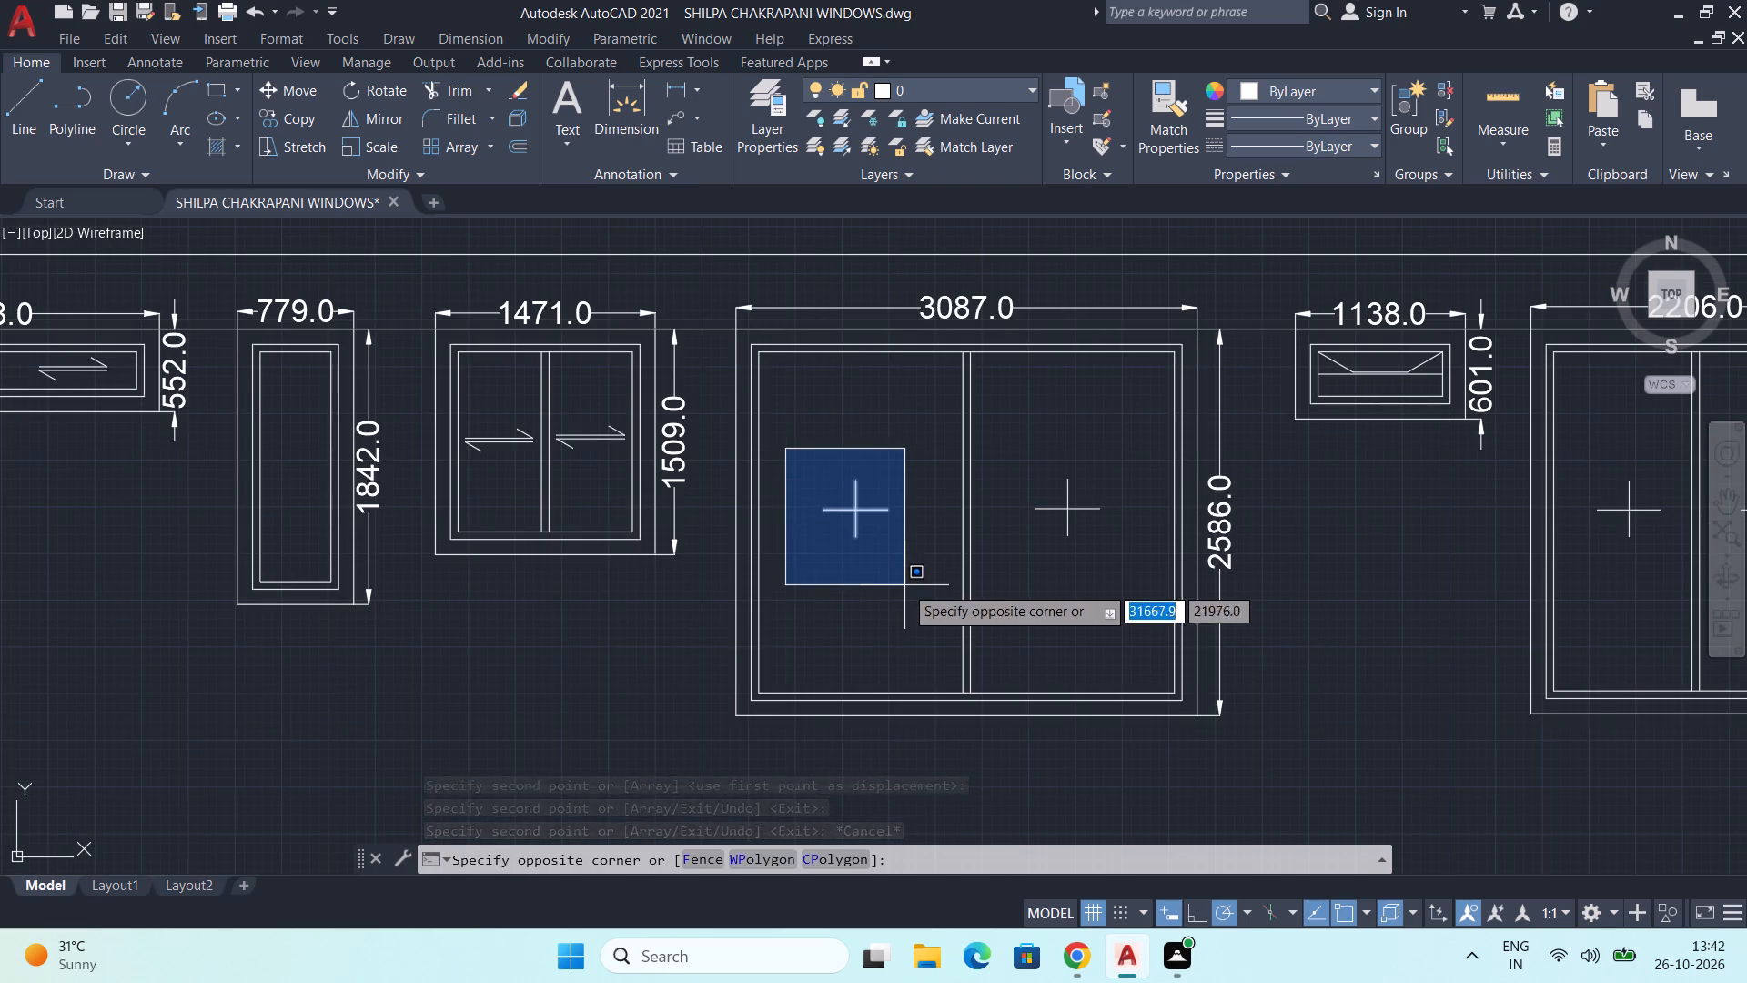
left_click(904, 585)
key("c")
key("o")
key("Return")
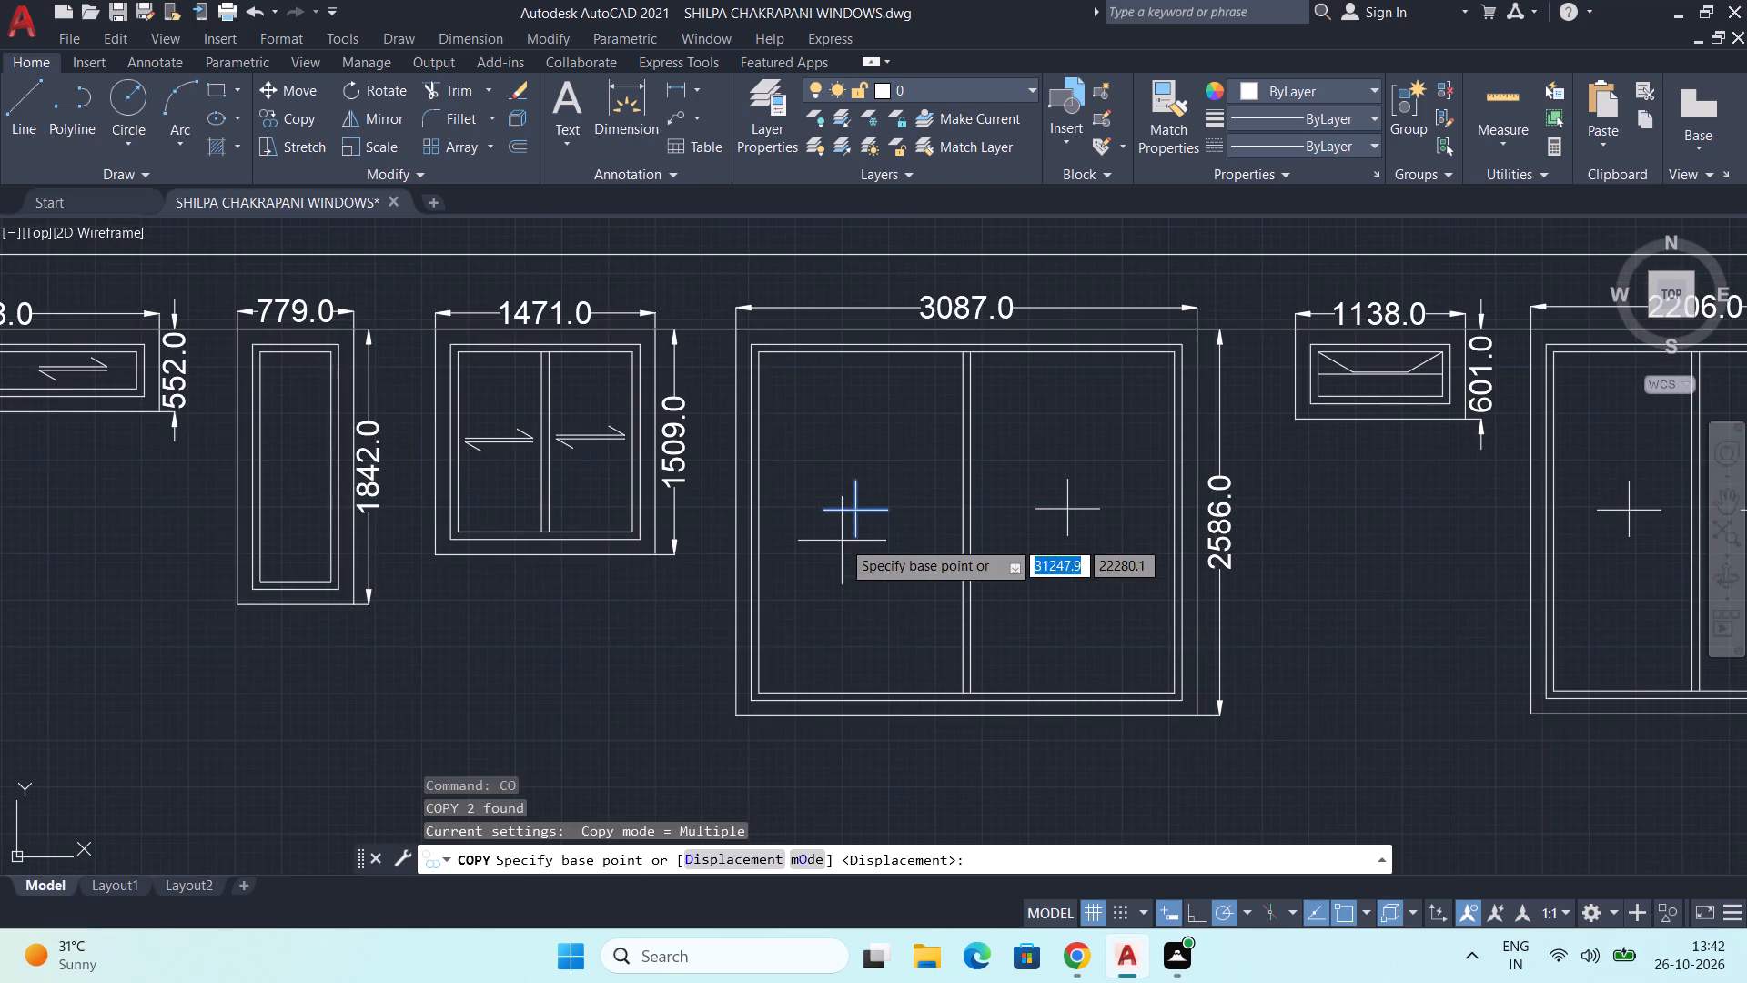
left_click(853, 512)
middle_click_drag(287, 489, 489, 509)
scroll(490, 506, "up", 1)
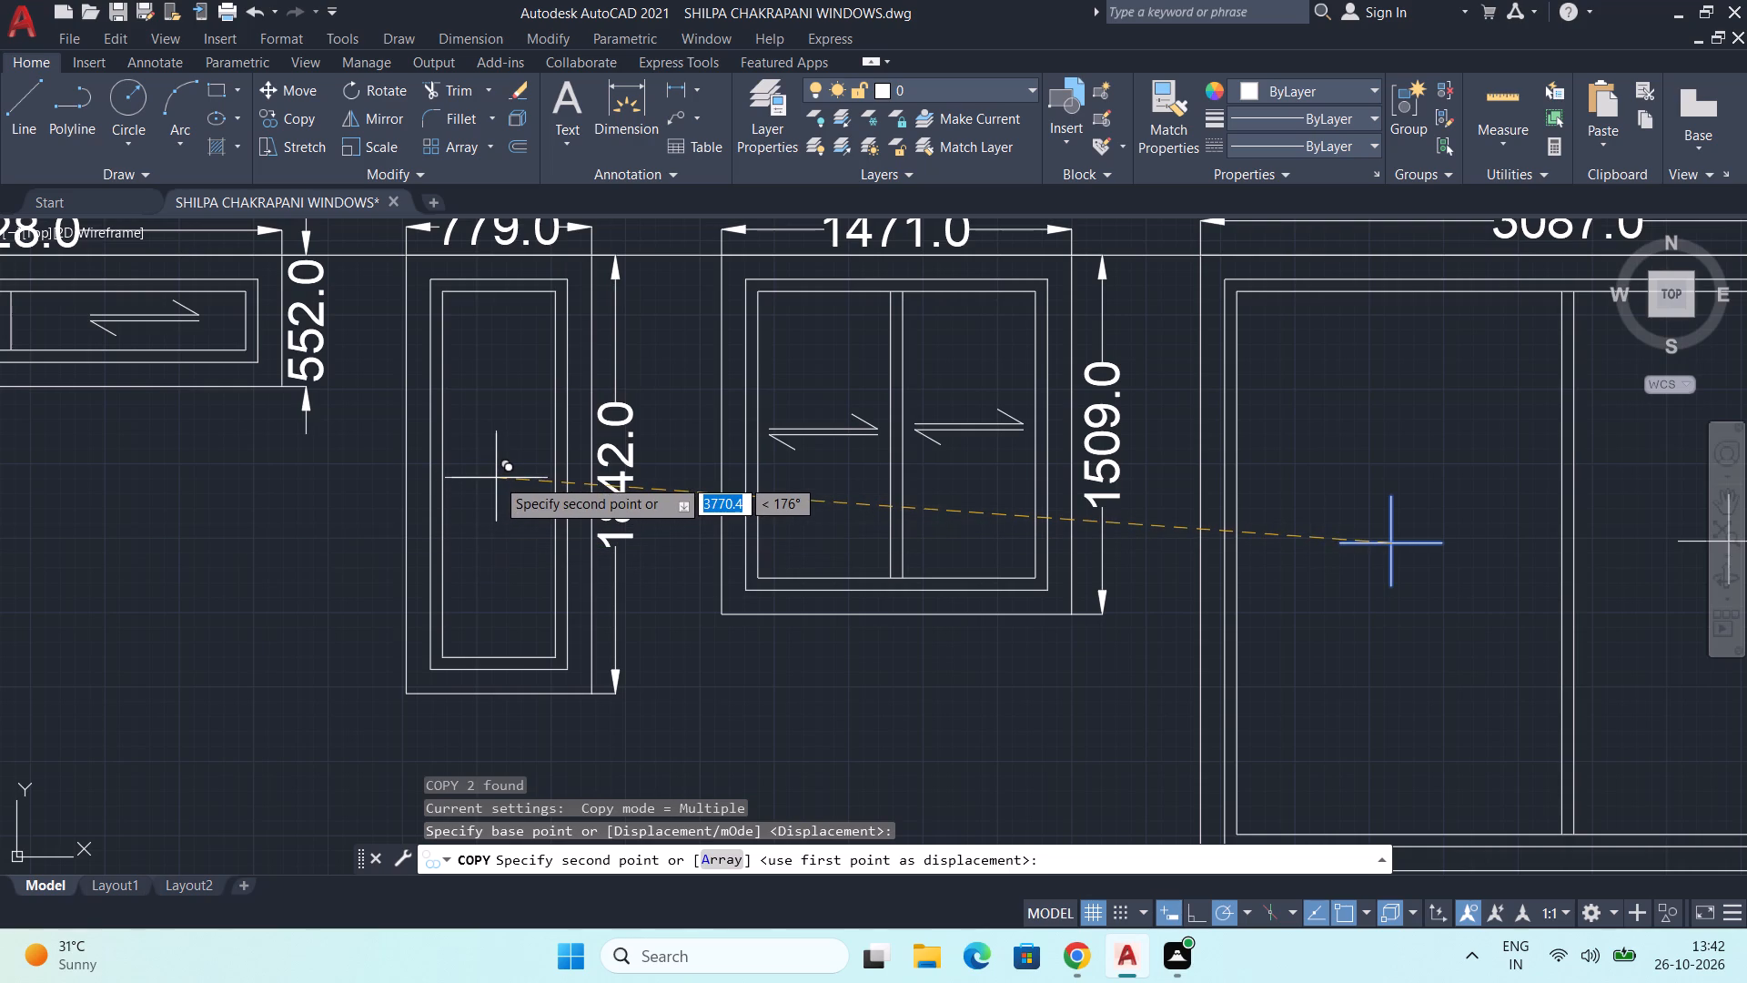
left_click(493, 478)
scroll(588, 594, "down", 1)
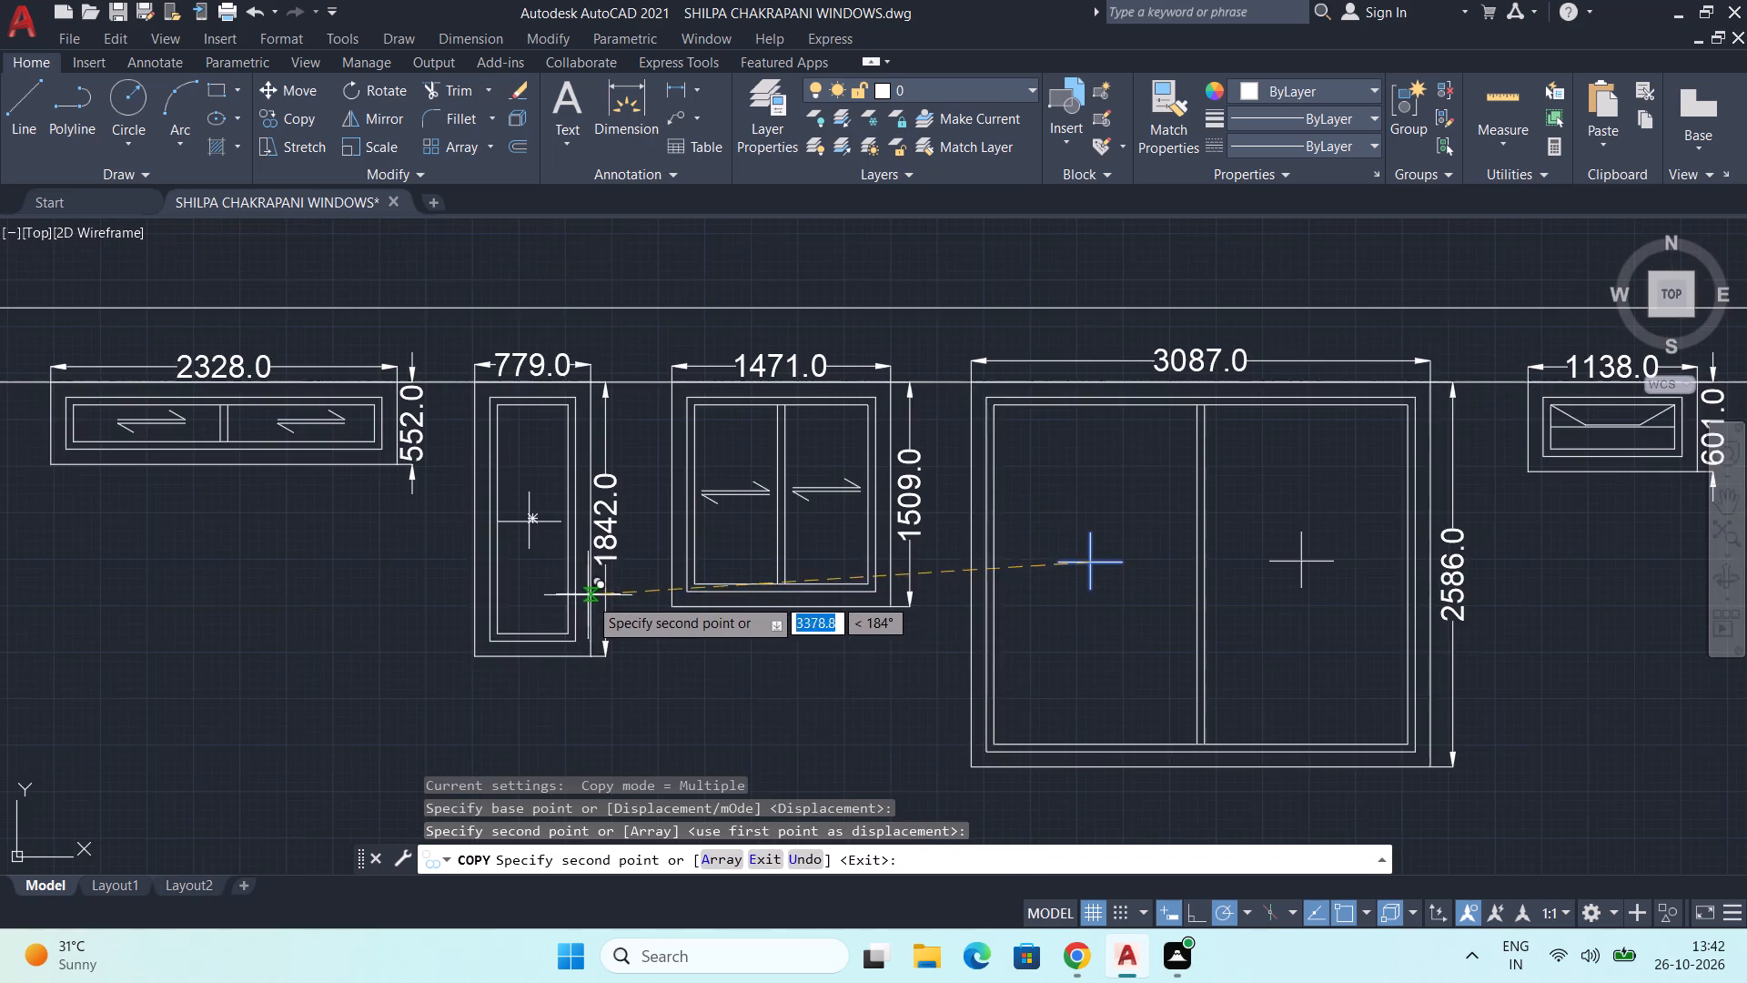
middle_click_drag(753, 661, 619, 614)
key("Escape")
Copy the double-arrow symbol from the left panel of the 1471 window into the middle panel of the three-panel 4862 window.
scroll(659, 567, "down", 2)
middle_click_drag(834, 644, 661, 381)
scroll(734, 428, "down", 1)
middle_click_drag(1011, 545, 588, 528)
middle_click_drag(881, 431, 867, 477)
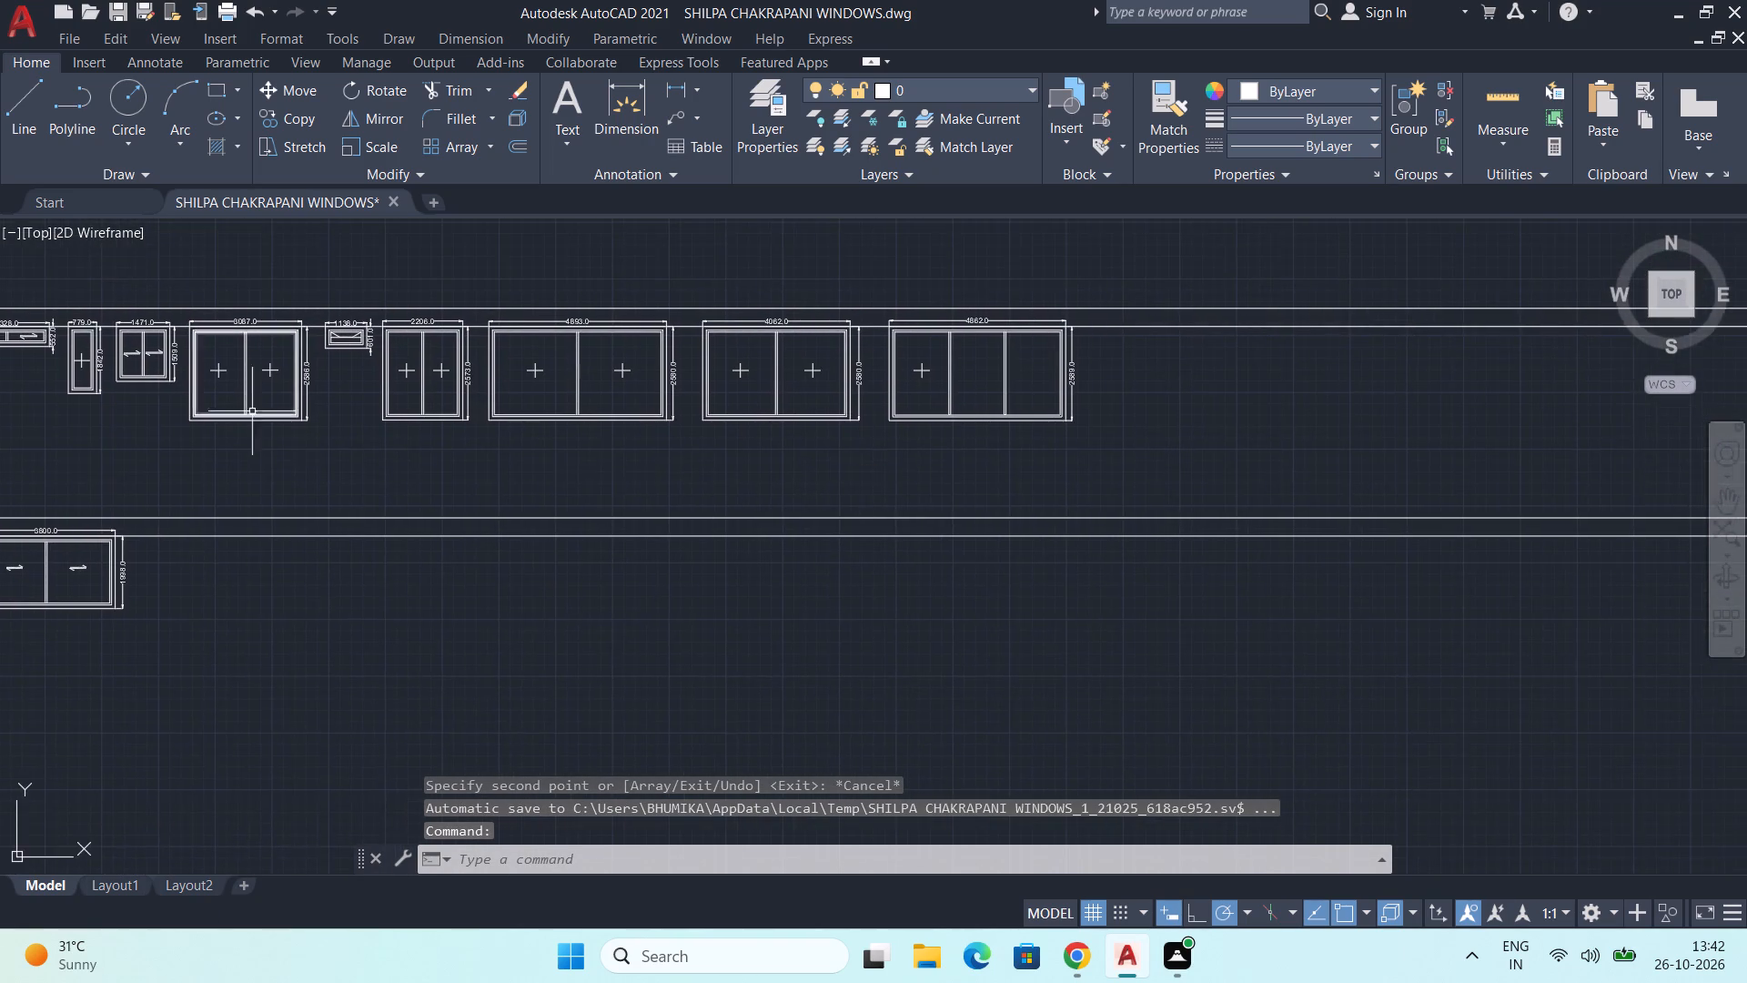
scroll(214, 392, "up", 2)
scroll(228, 387, "down", 1)
middle_click_drag(136, 428, 450, 461)
scroll(358, 390, "up", 2)
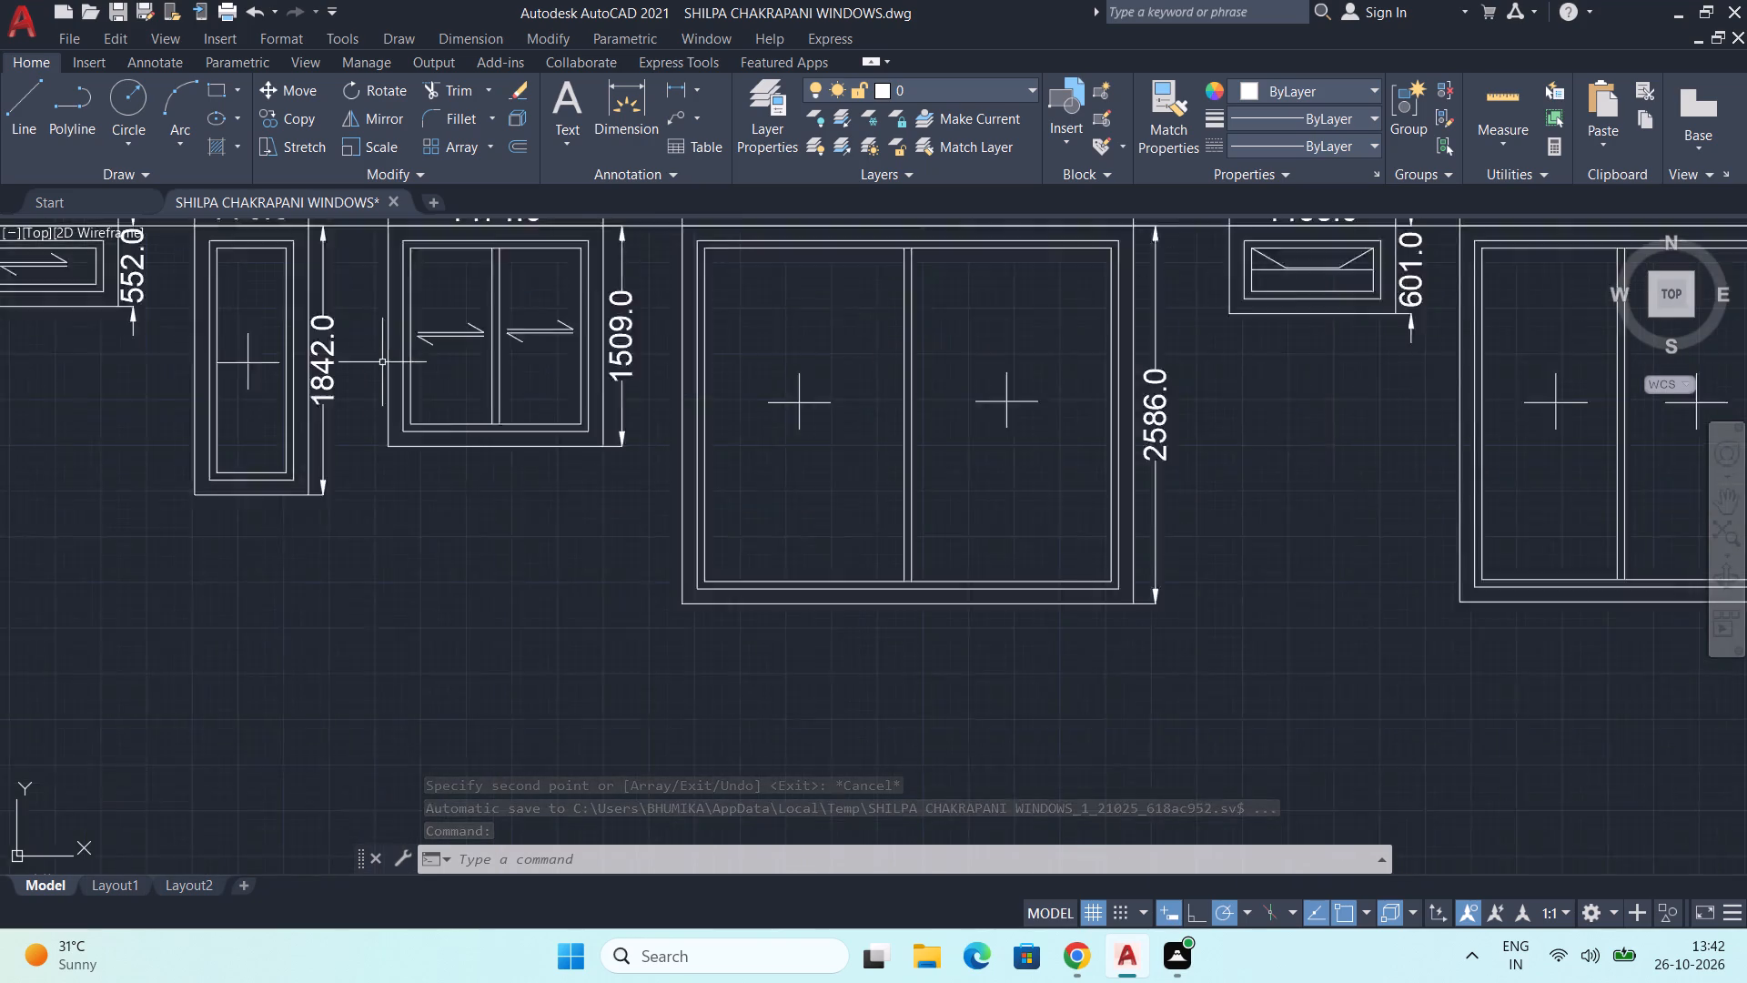
scroll(382, 362, "up", 1)
middle_click_drag(512, 366, 534, 421)
scroll(439, 365, "up", 1)
left_click(434, 343)
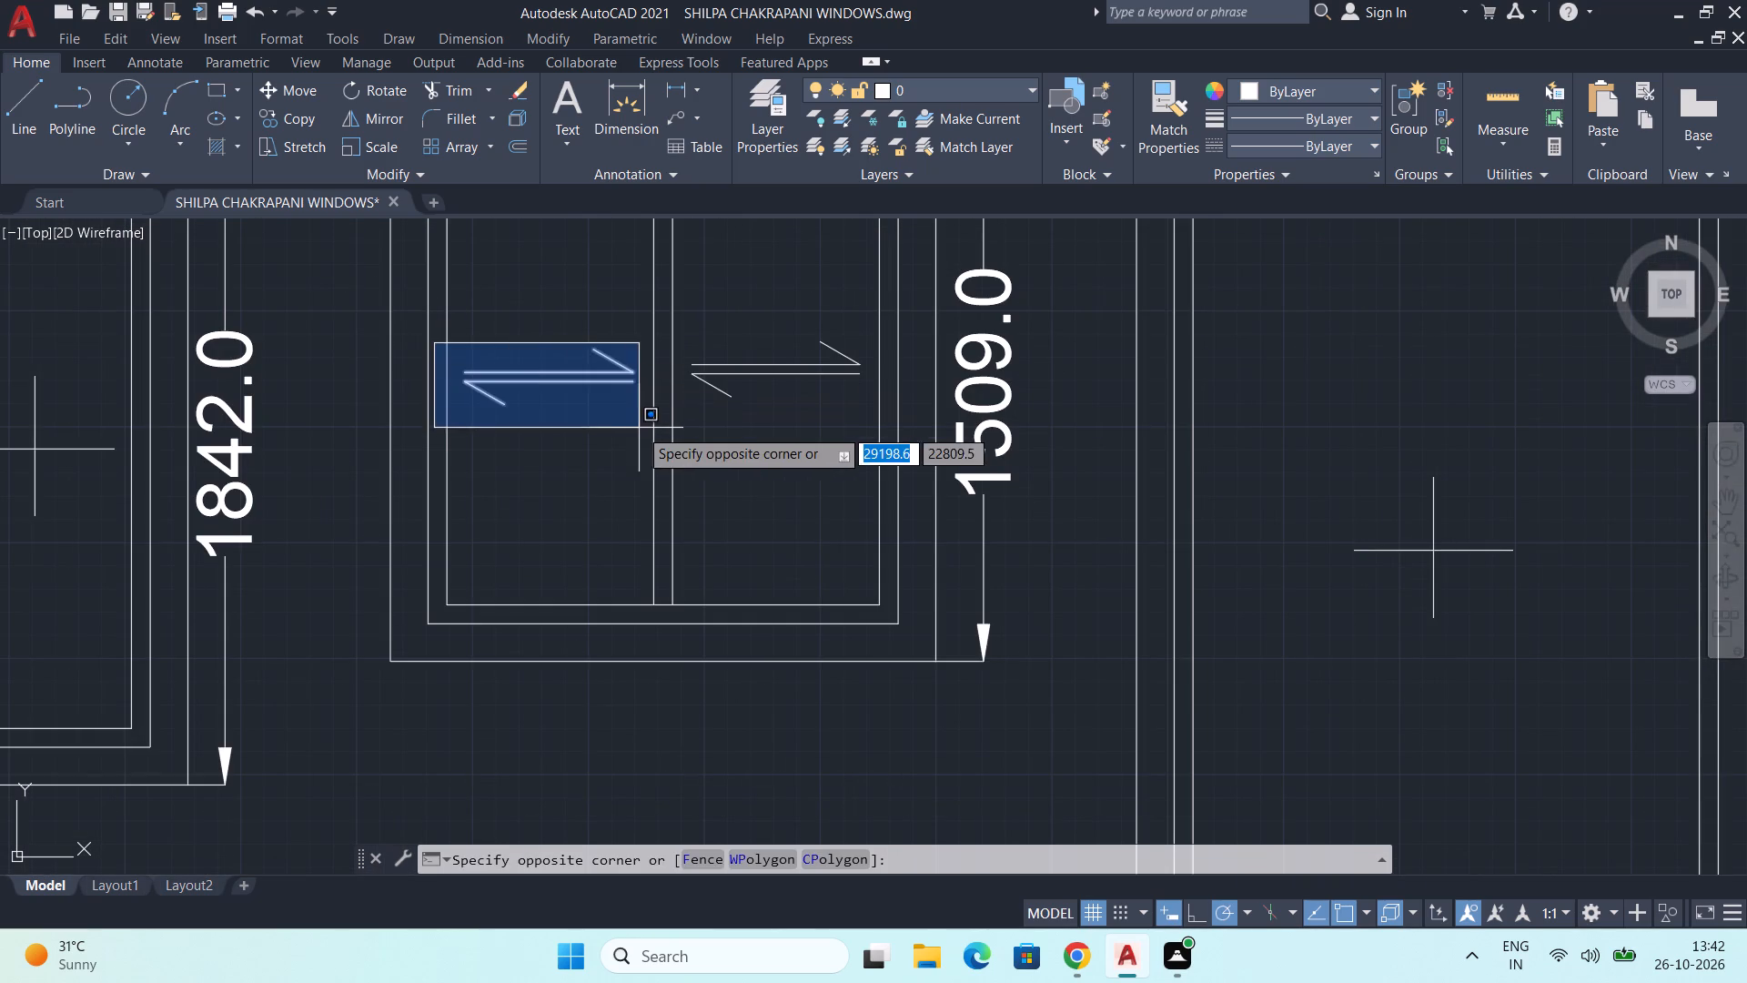
left_click(645, 438)
key("c")
key("o")
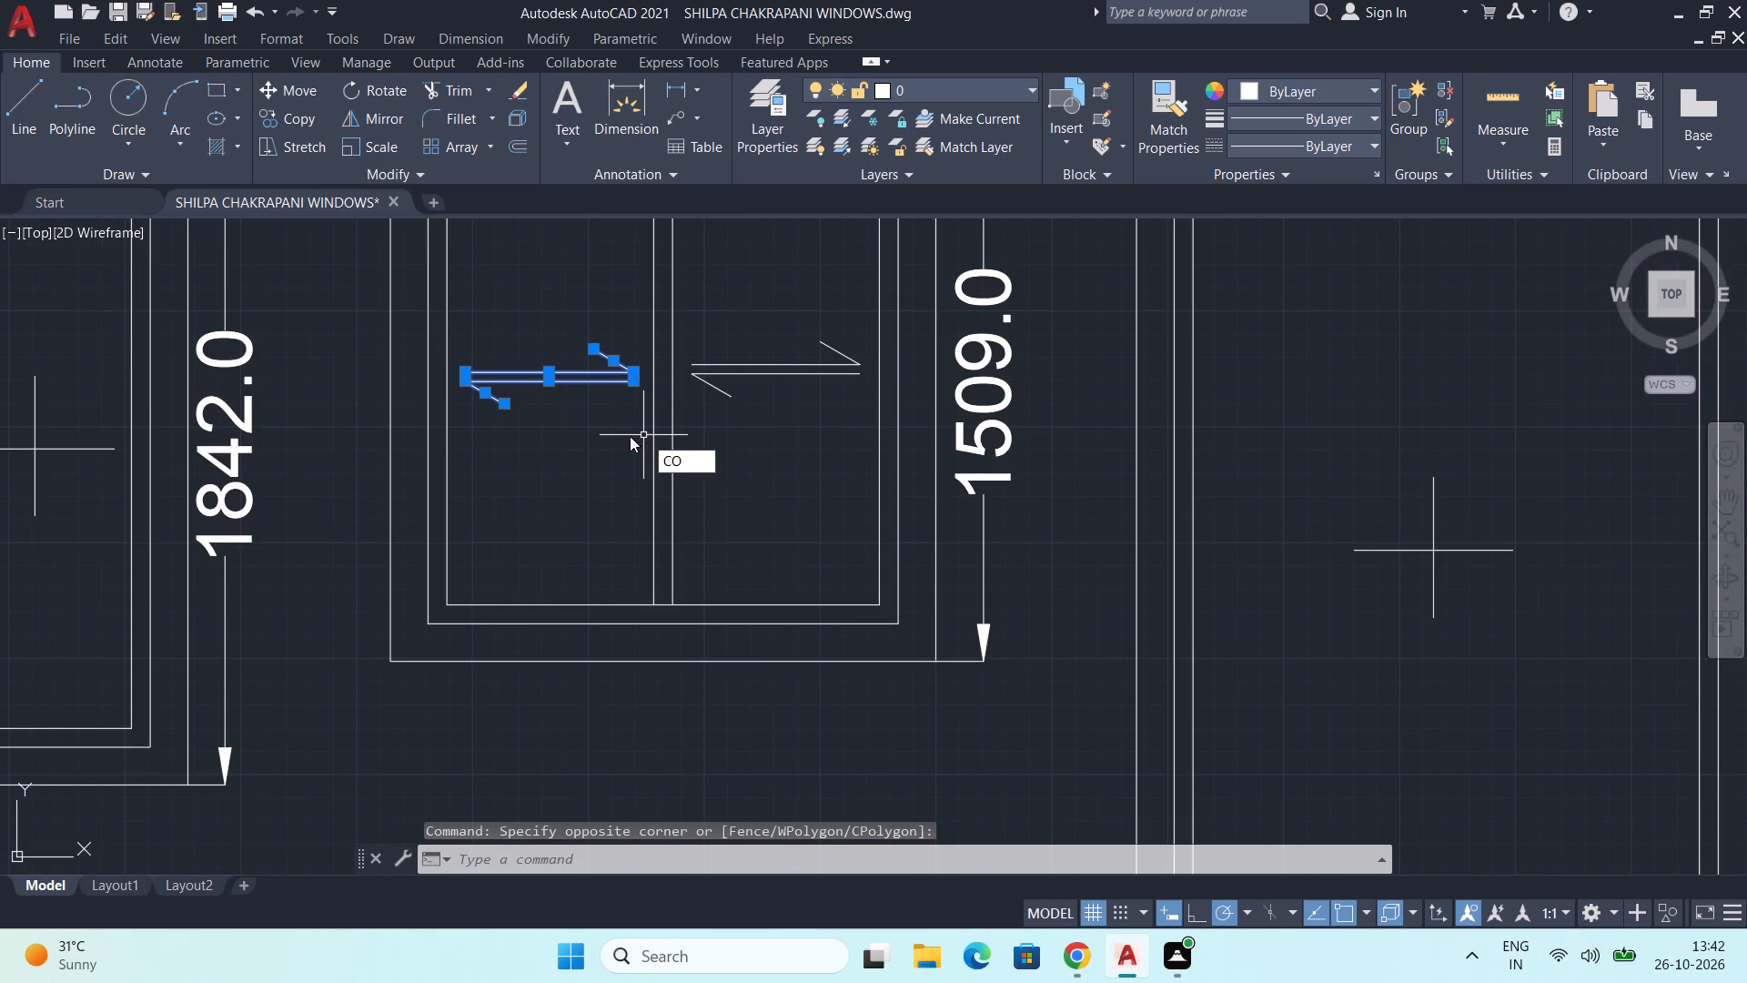
key("Return")
left_click_drag(467, 370, 494, 375)
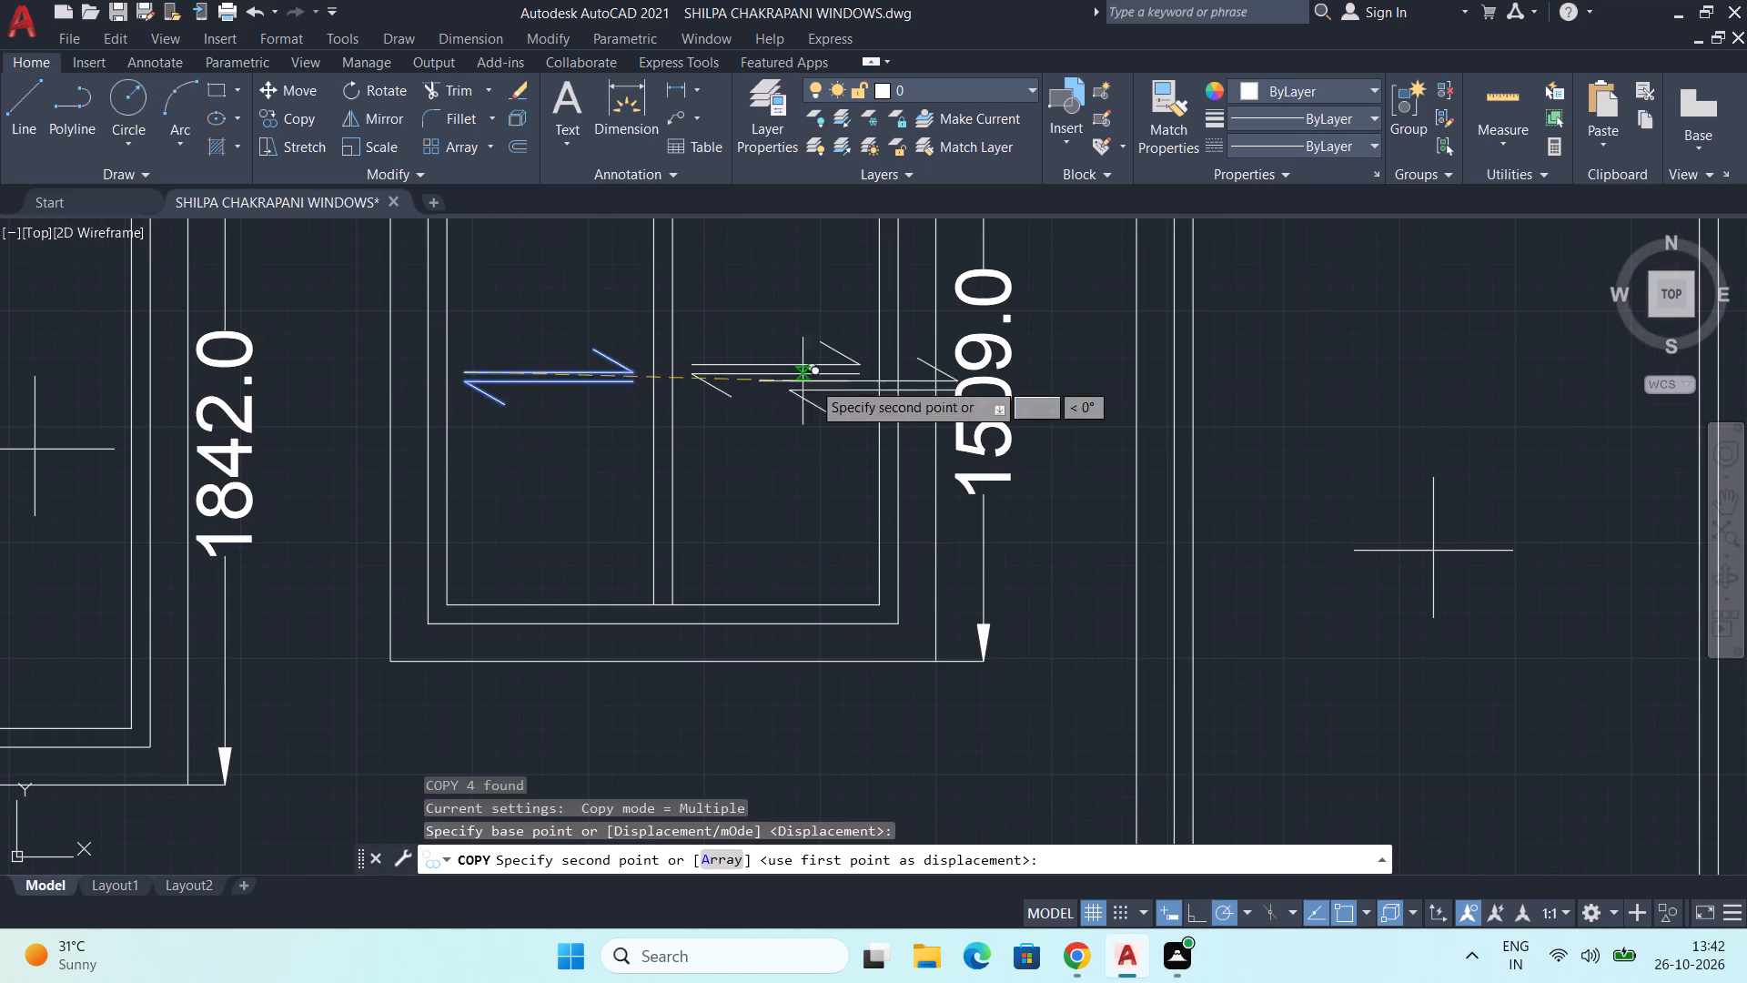
scroll(922, 394, "down", 2)
middle_click_drag(1118, 408, 0, 362)
middle_click_drag(1019, 410, 190, 385)
scroll(790, 391, "down", 2)
middle_click_drag(1013, 406, 937, 412)
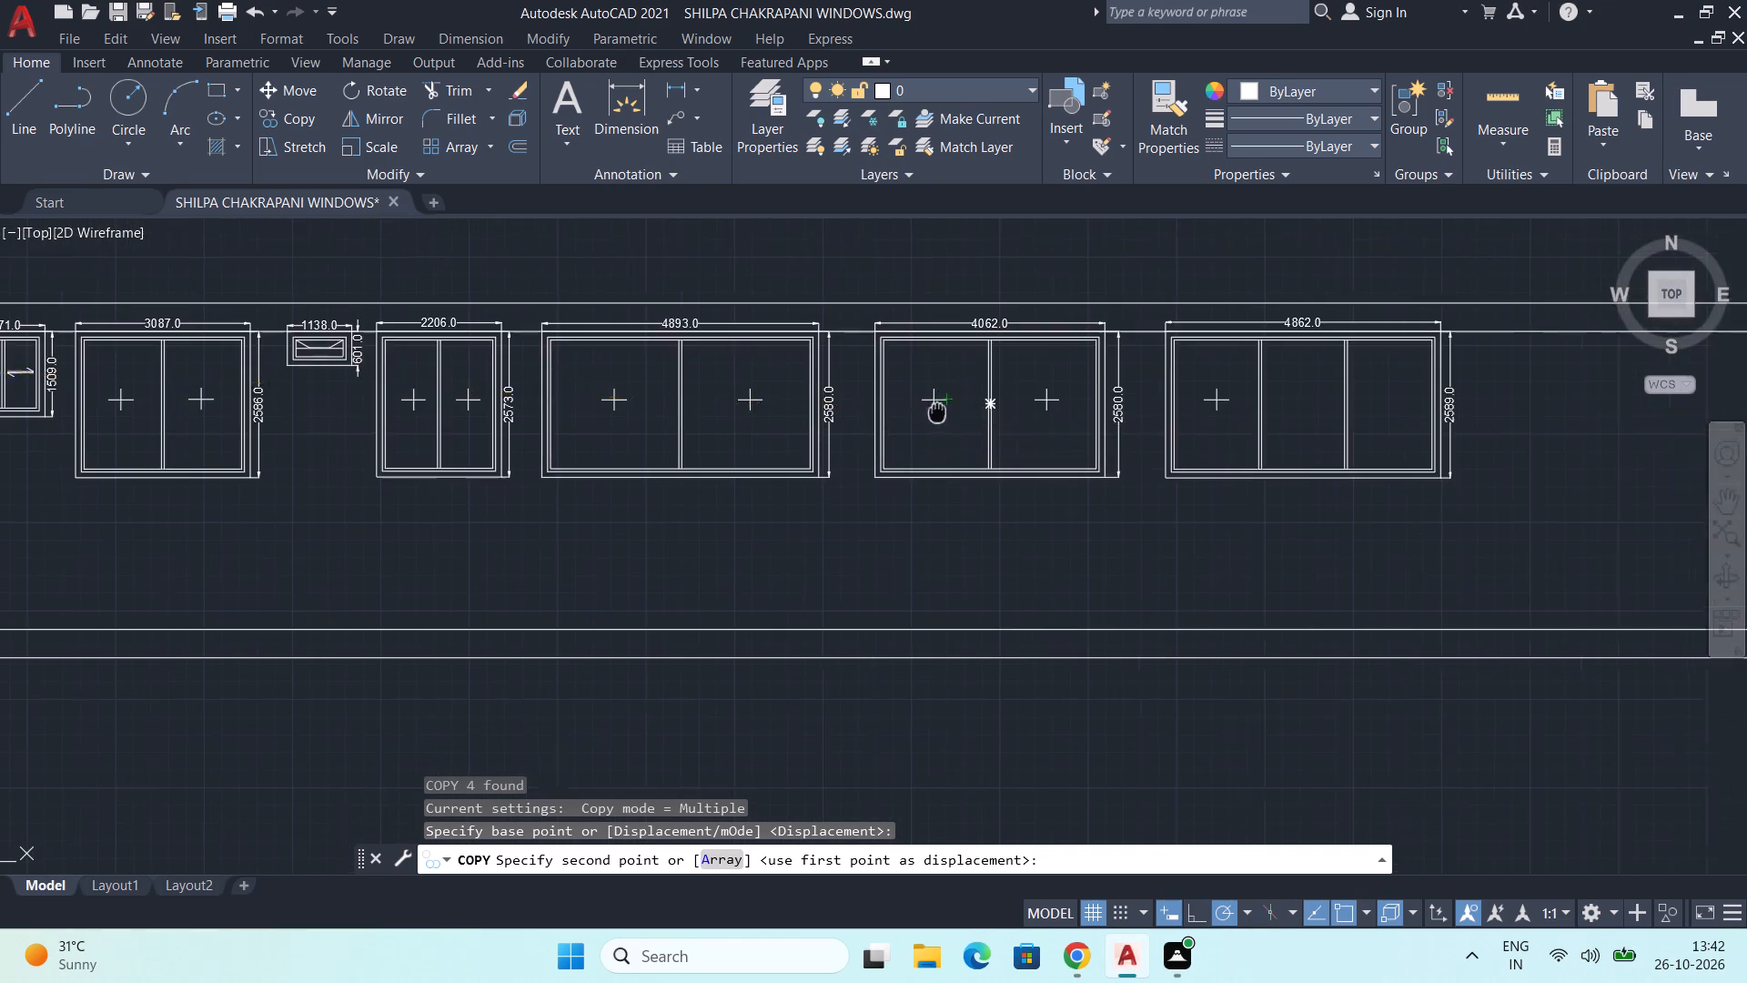
middle_click_drag(937, 412, 283, 385)
scroll(516, 380, "up", 2)
middle_click_drag(598, 390, 501, 396)
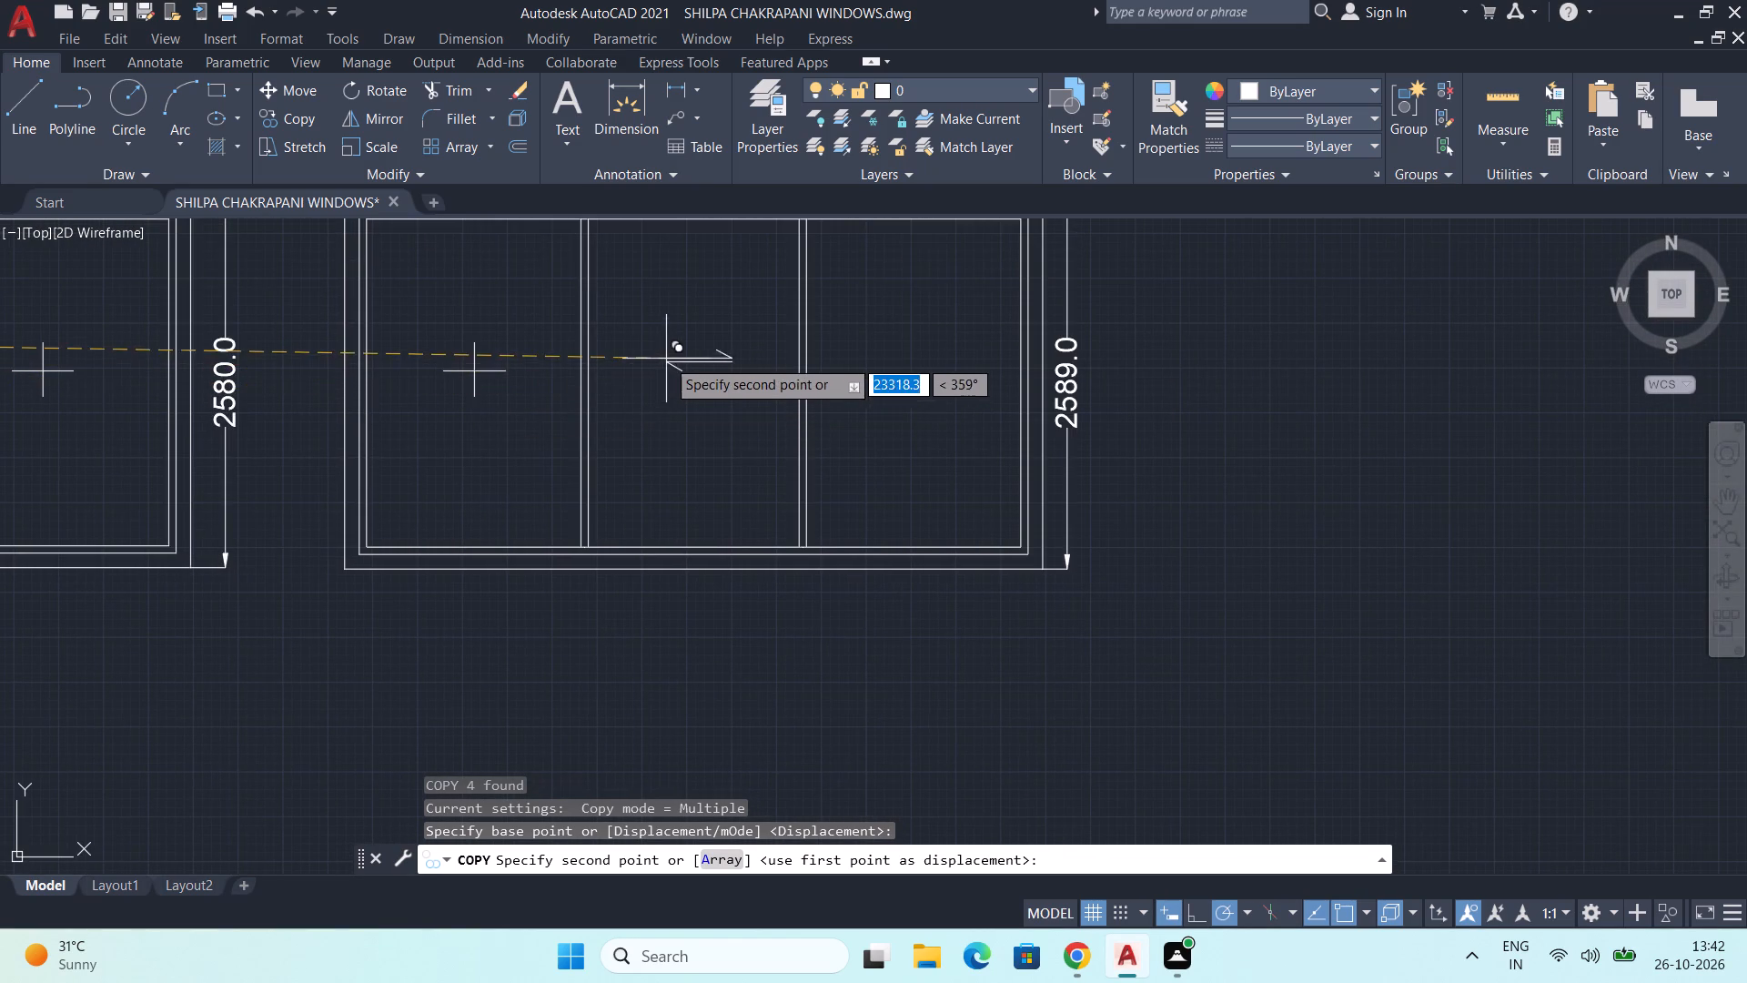
scroll(655, 373, "down", 1)
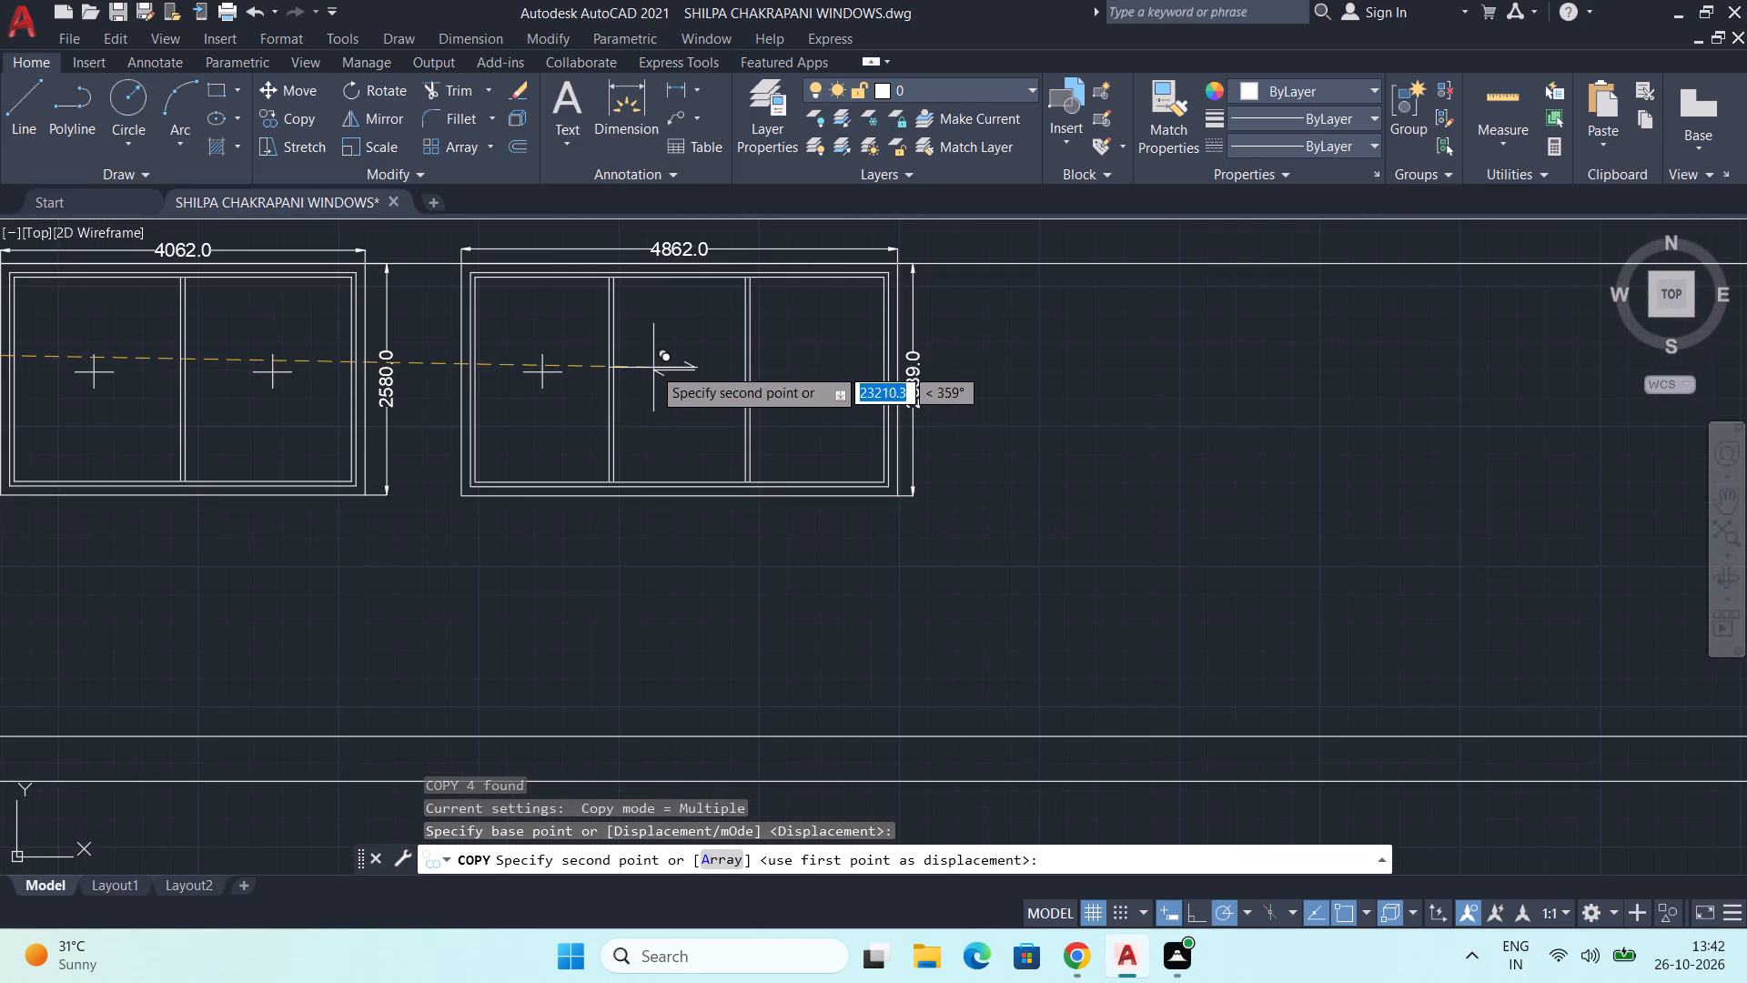
left_click(654, 366)
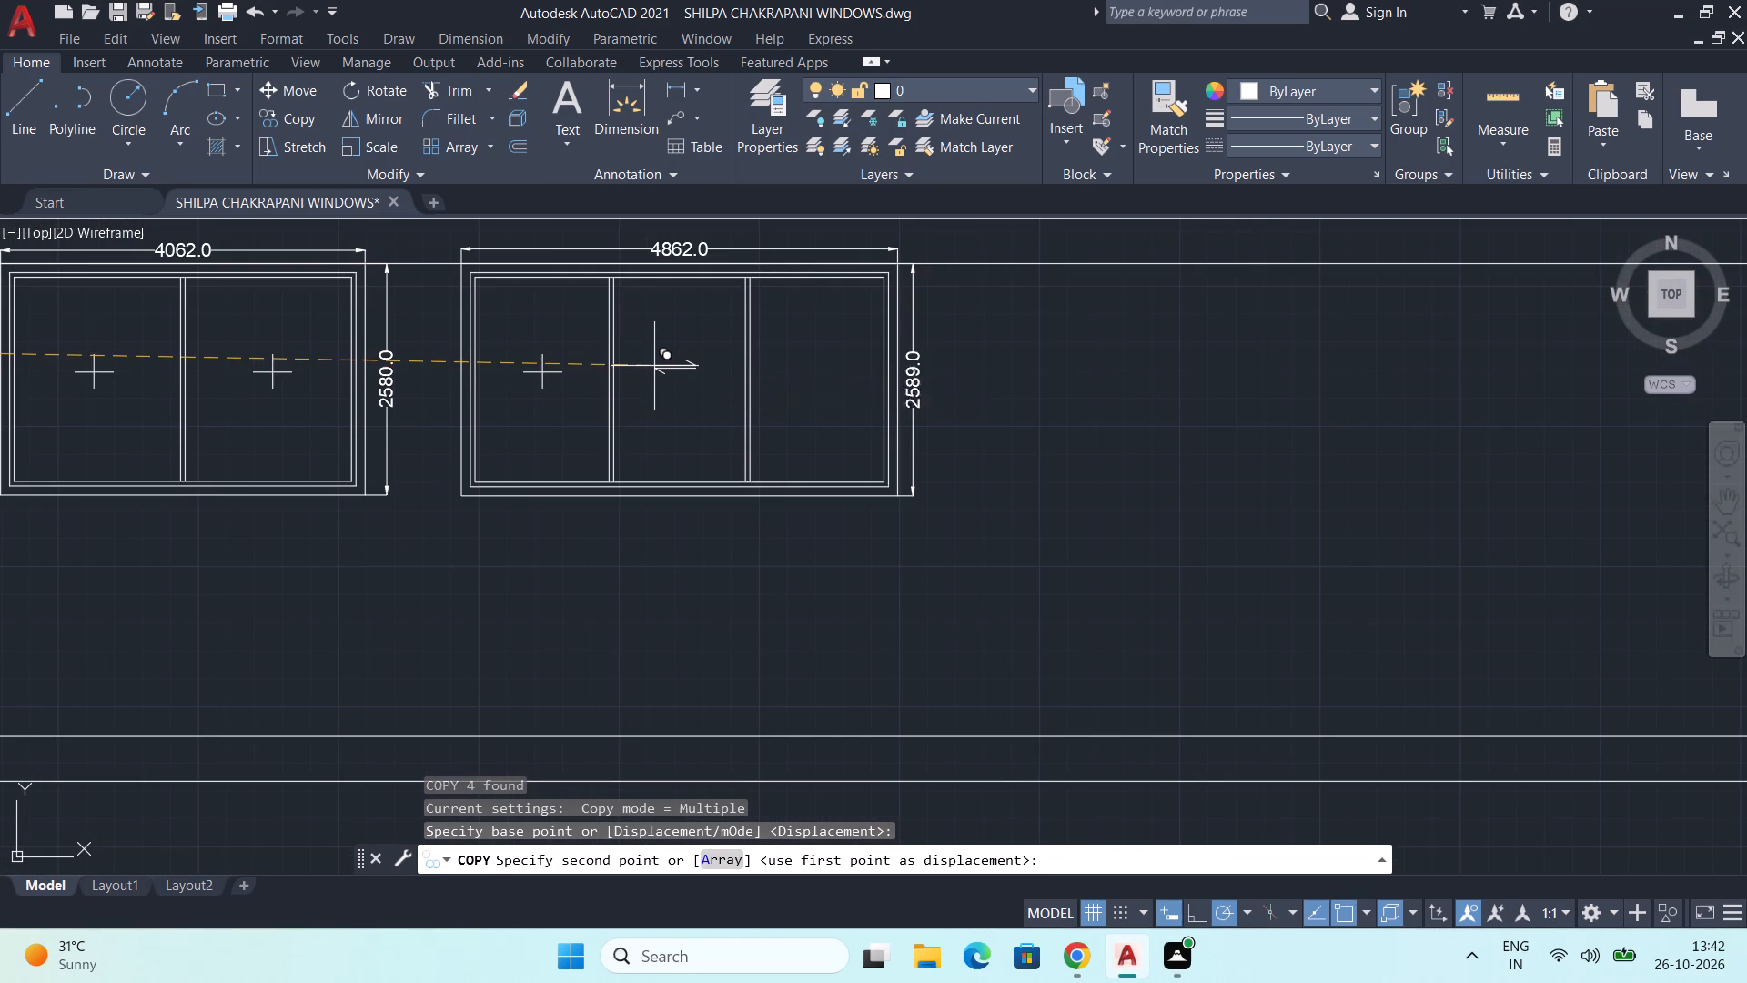
Place another copy of the double-arrow symbol in the right panel of the 4862 window and end the copying.
scroll(794, 372, "up", 1)
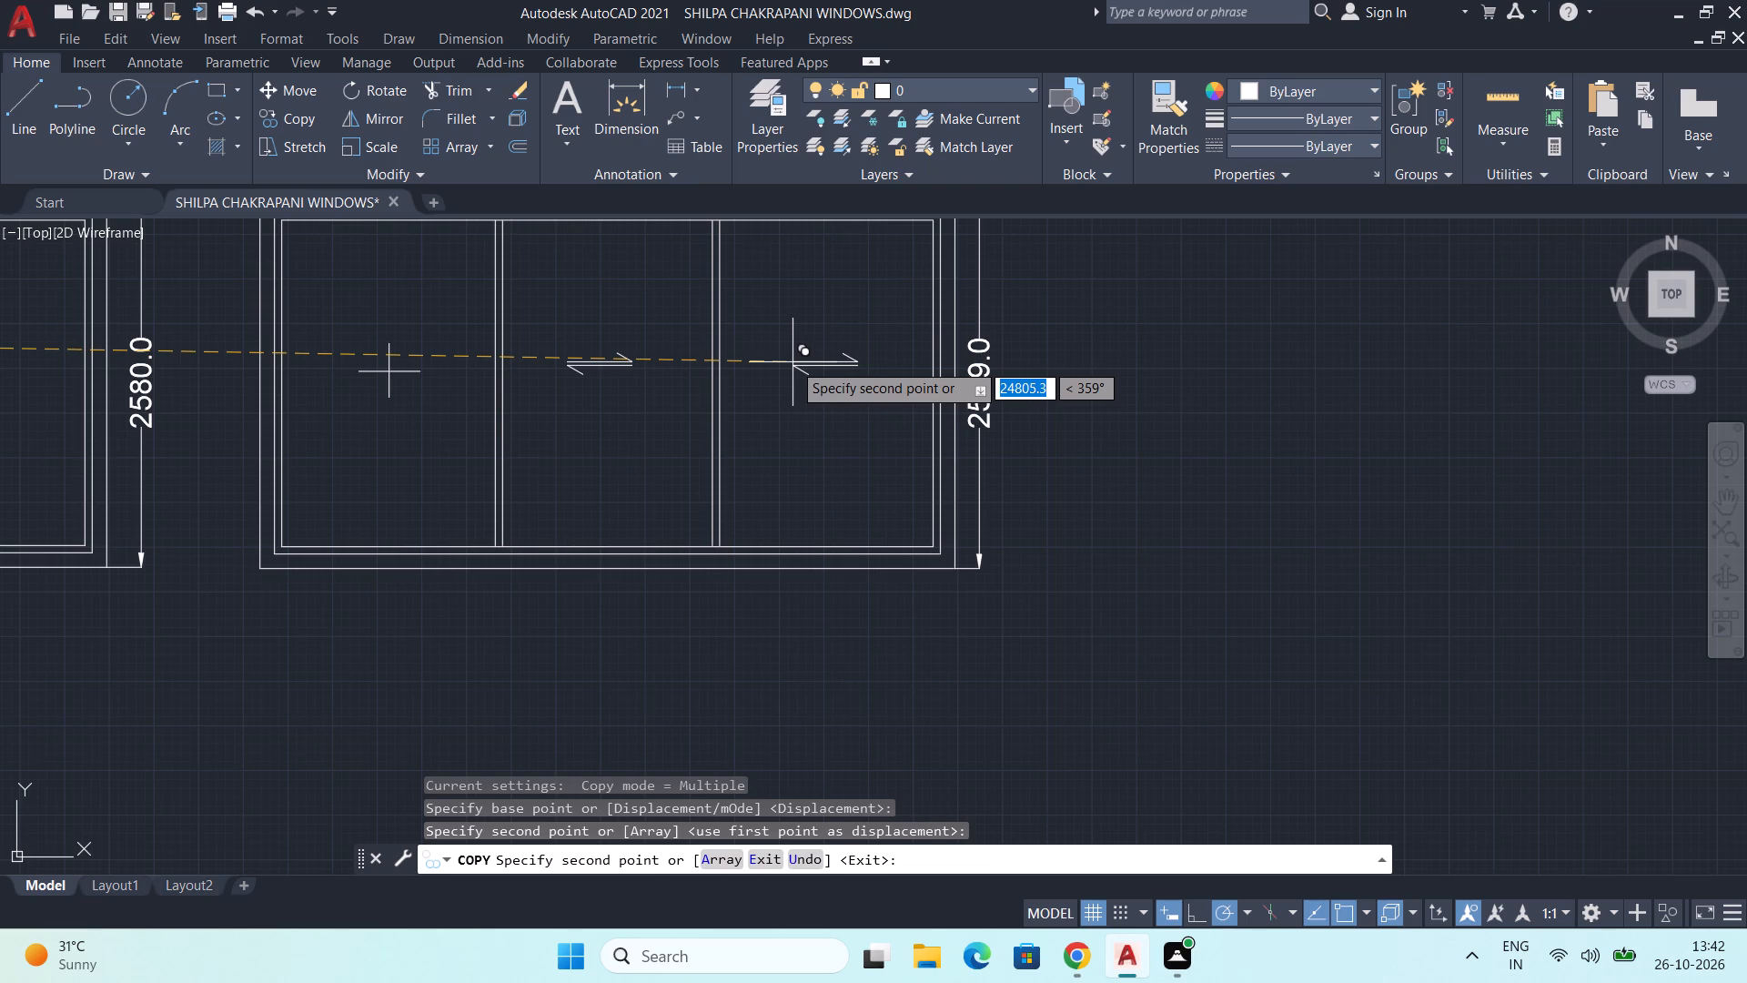
left_click(793, 362)
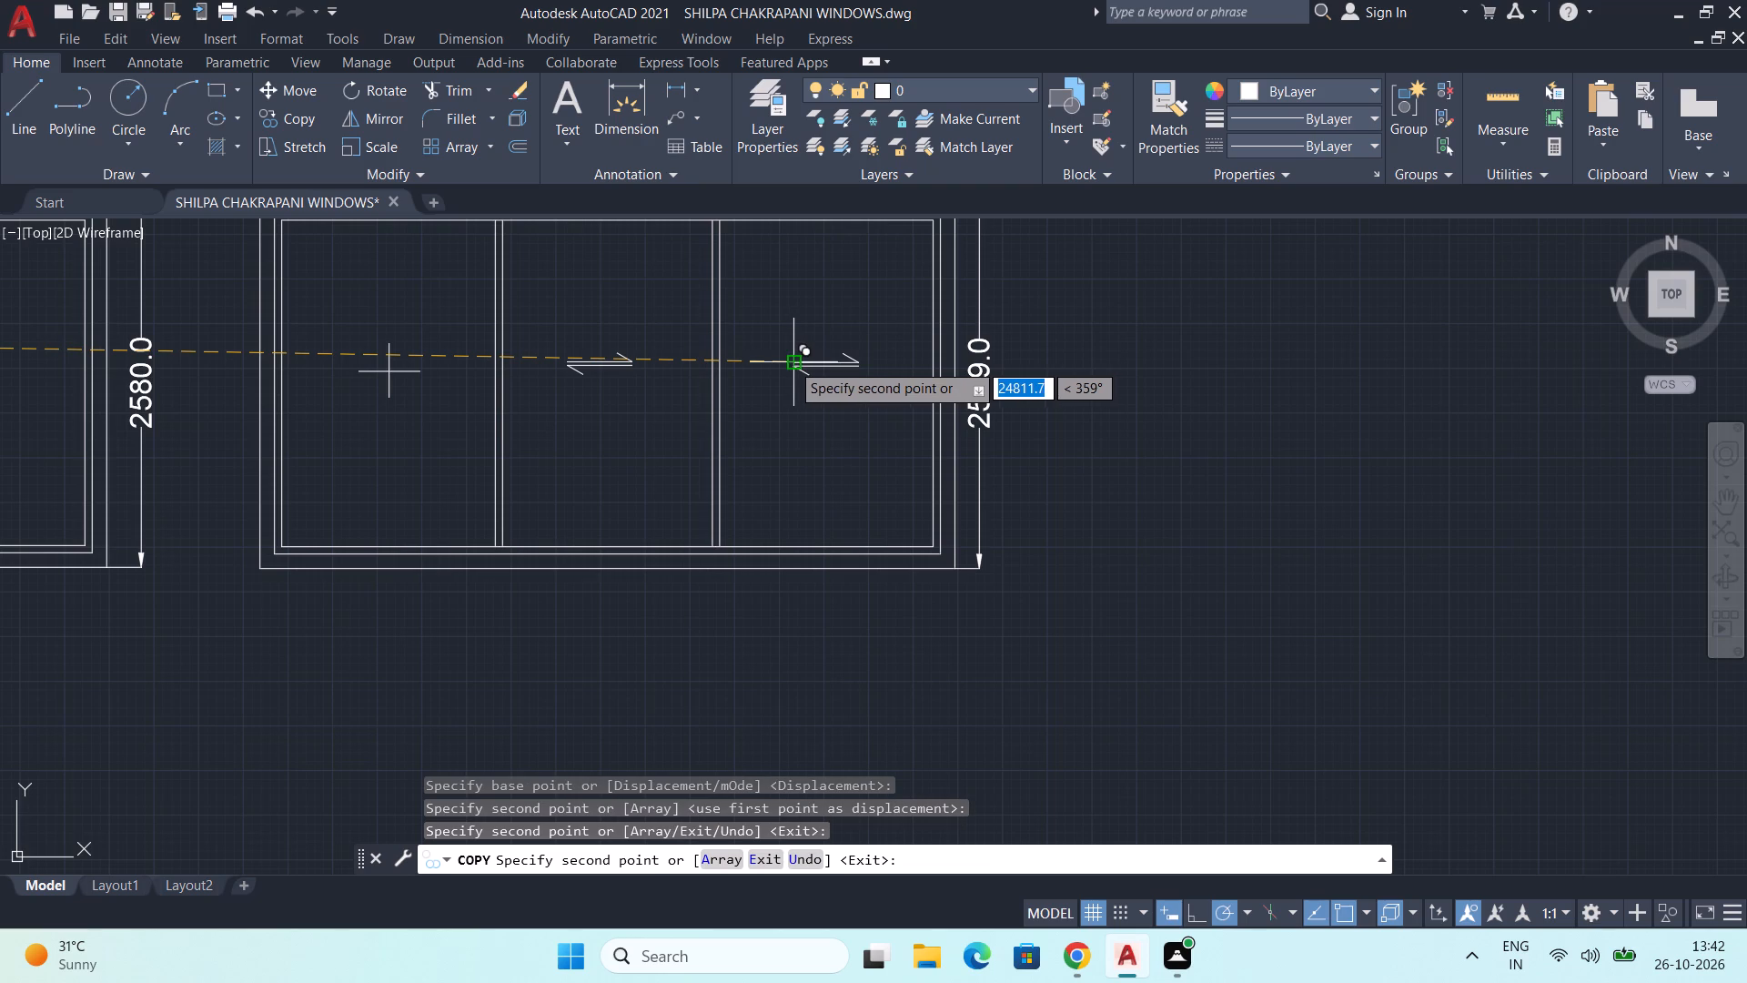
key("Escape")
Save the window elevations drawing.
scroll(793, 385, "down", 1)
scroll(778, 468, "down", 2)
middle_click_drag(750, 512, 742, 506)
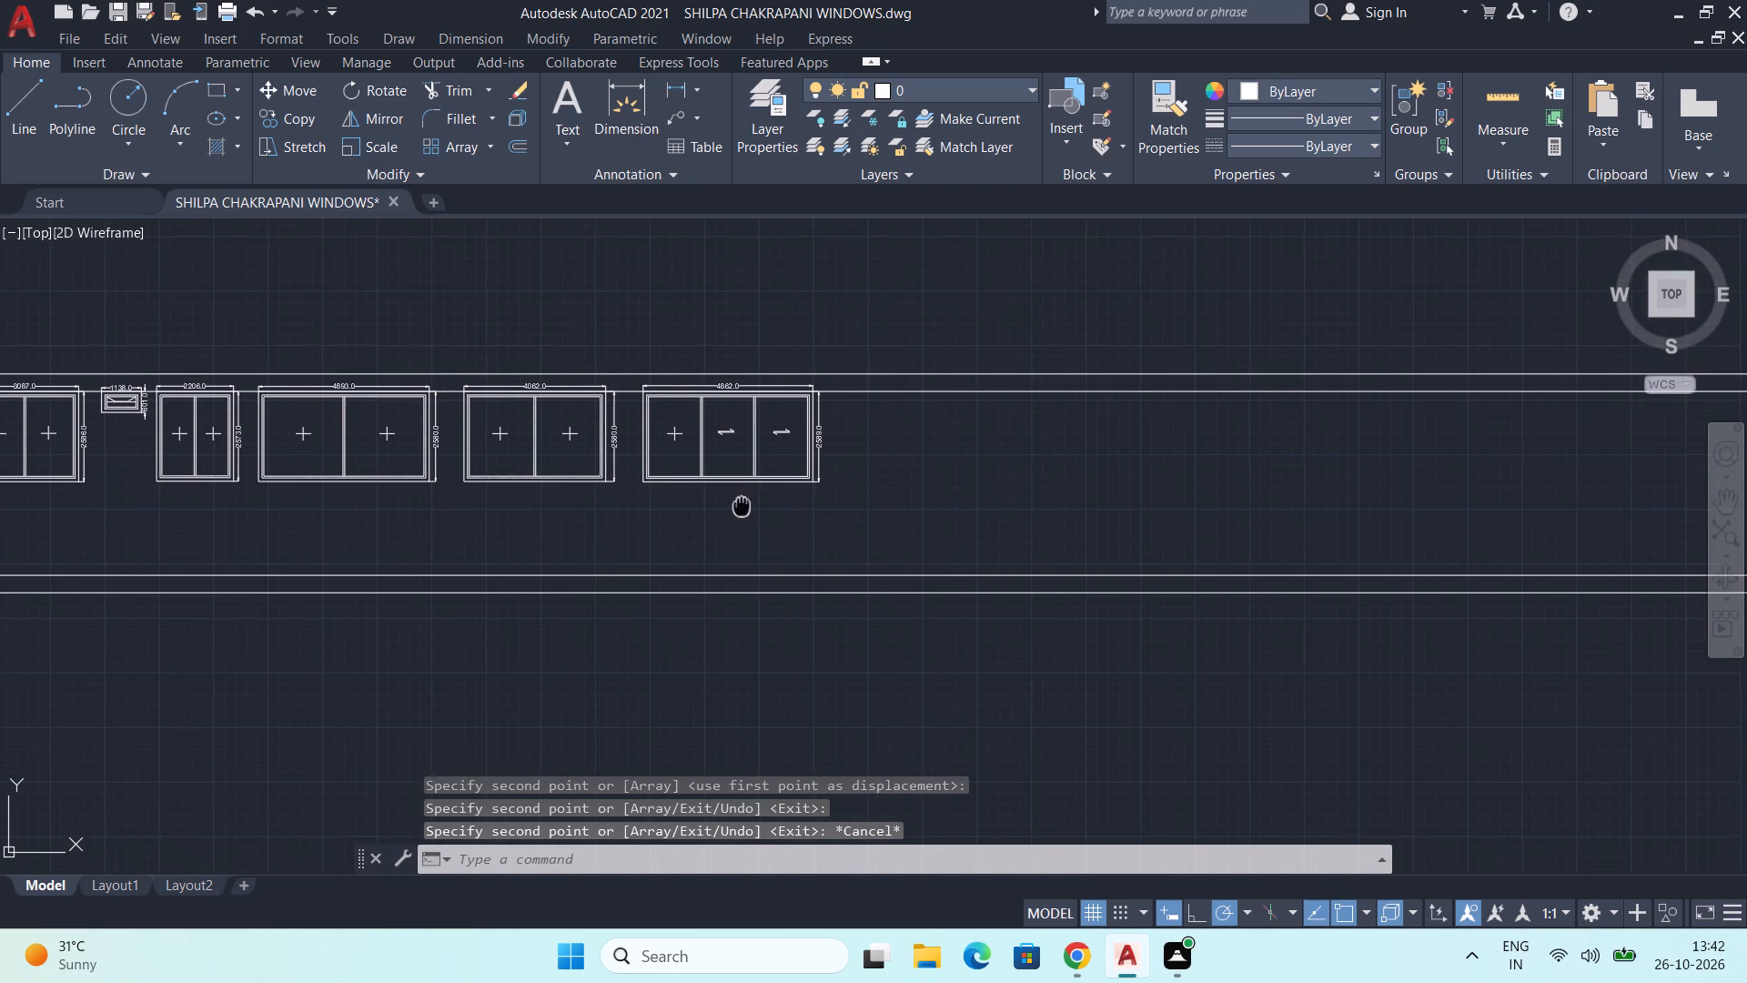
middle_click_drag(742, 506, 741, 506)
key("ctrl+s")
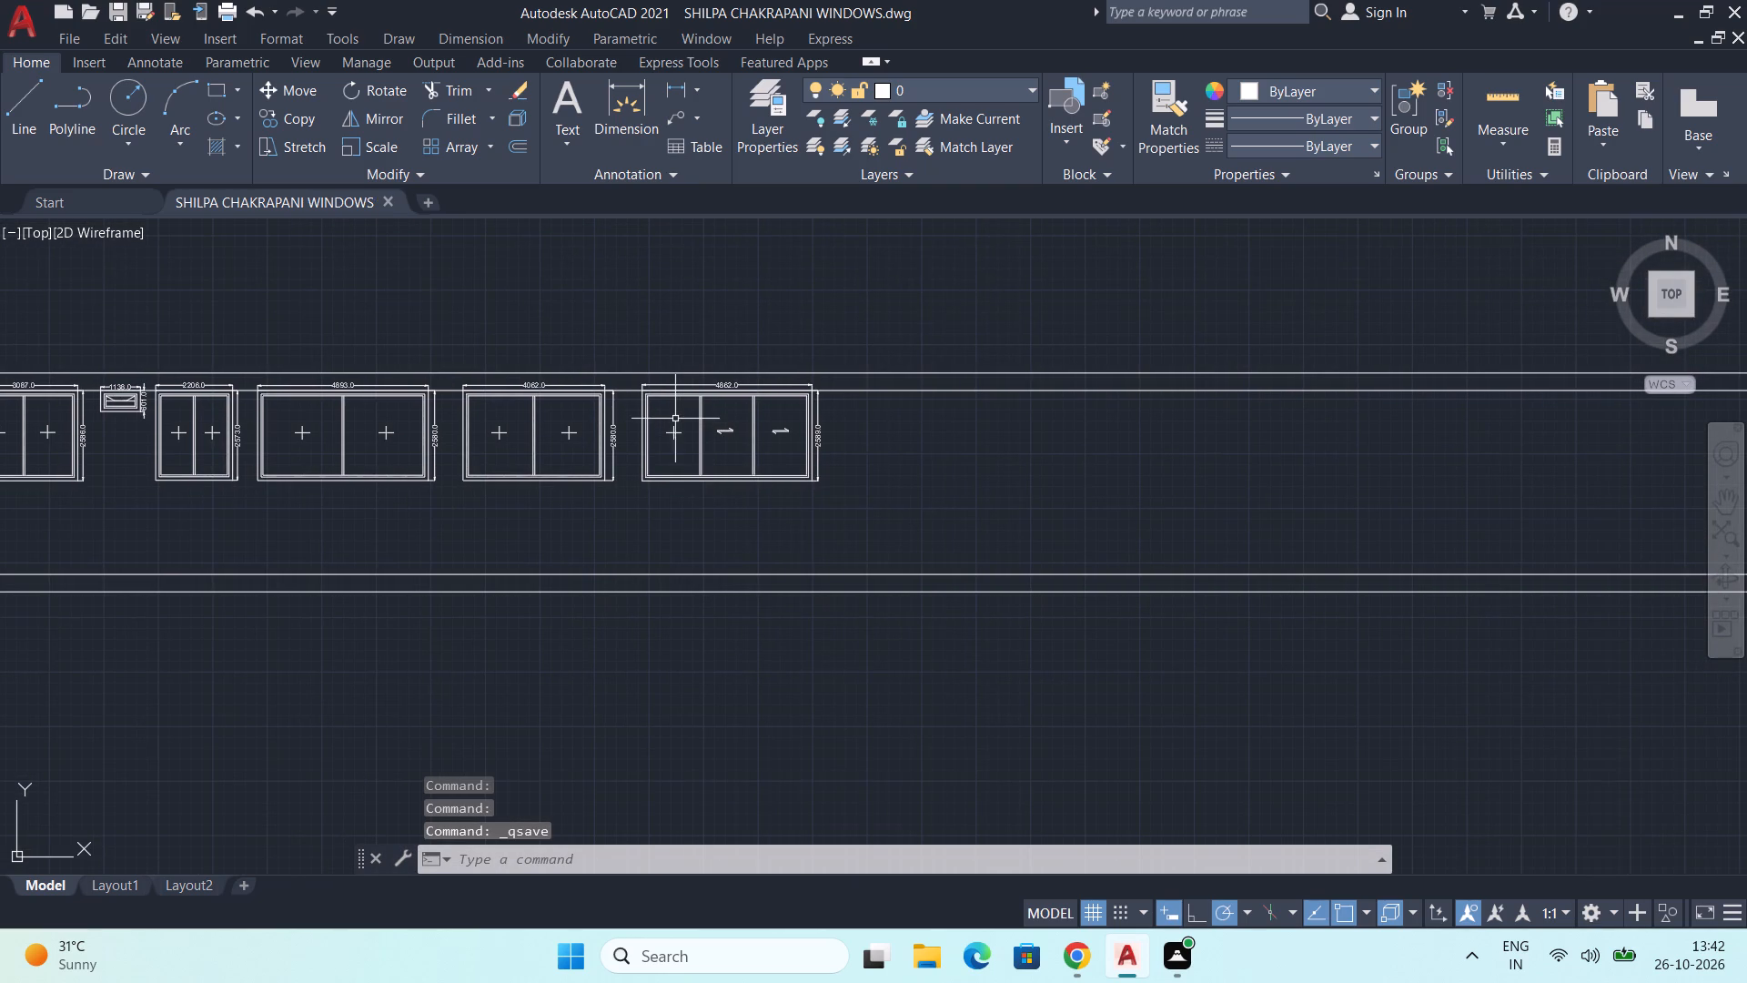
key("ctrl+s")
key("ctrl+s")
key("ctrl+s")
key("ctrl+s")
key("ctrl+s")
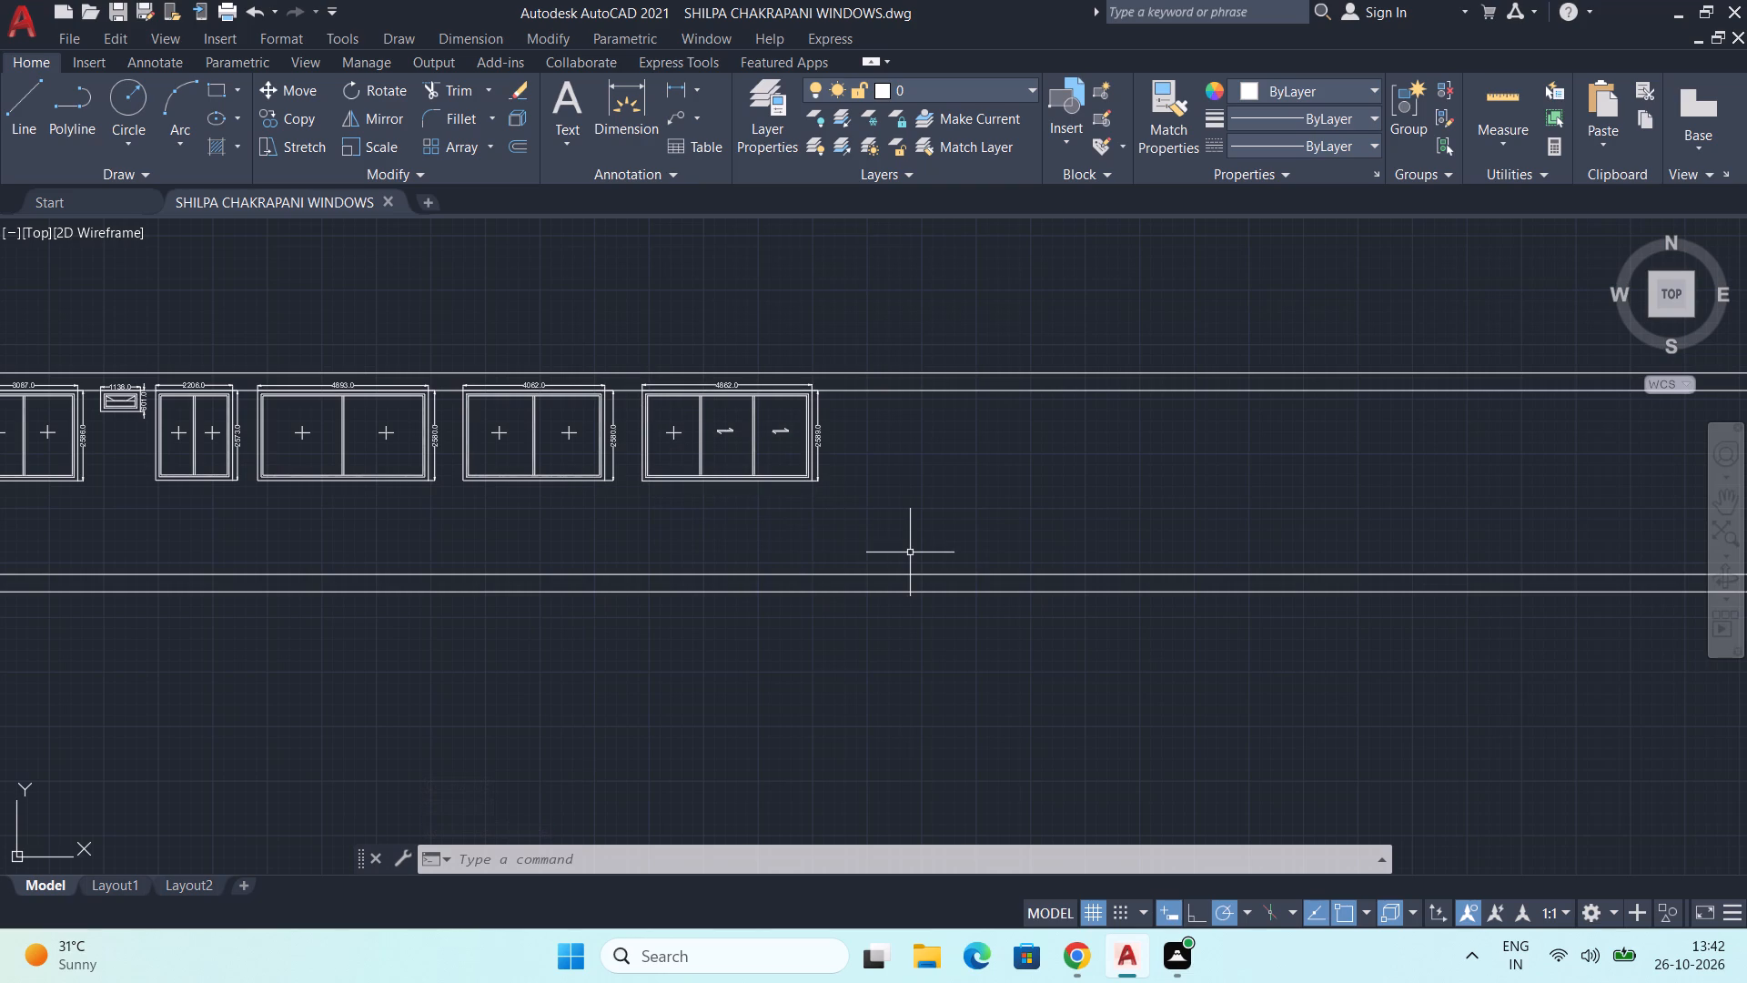
Draw a 1400 by 1996 rectangle beside the 3800 by 1998 window, its top edge on the second row's lower guide line.
scroll(737, 660, "down", 1)
middle_click_drag(630, 640, 826, 556)
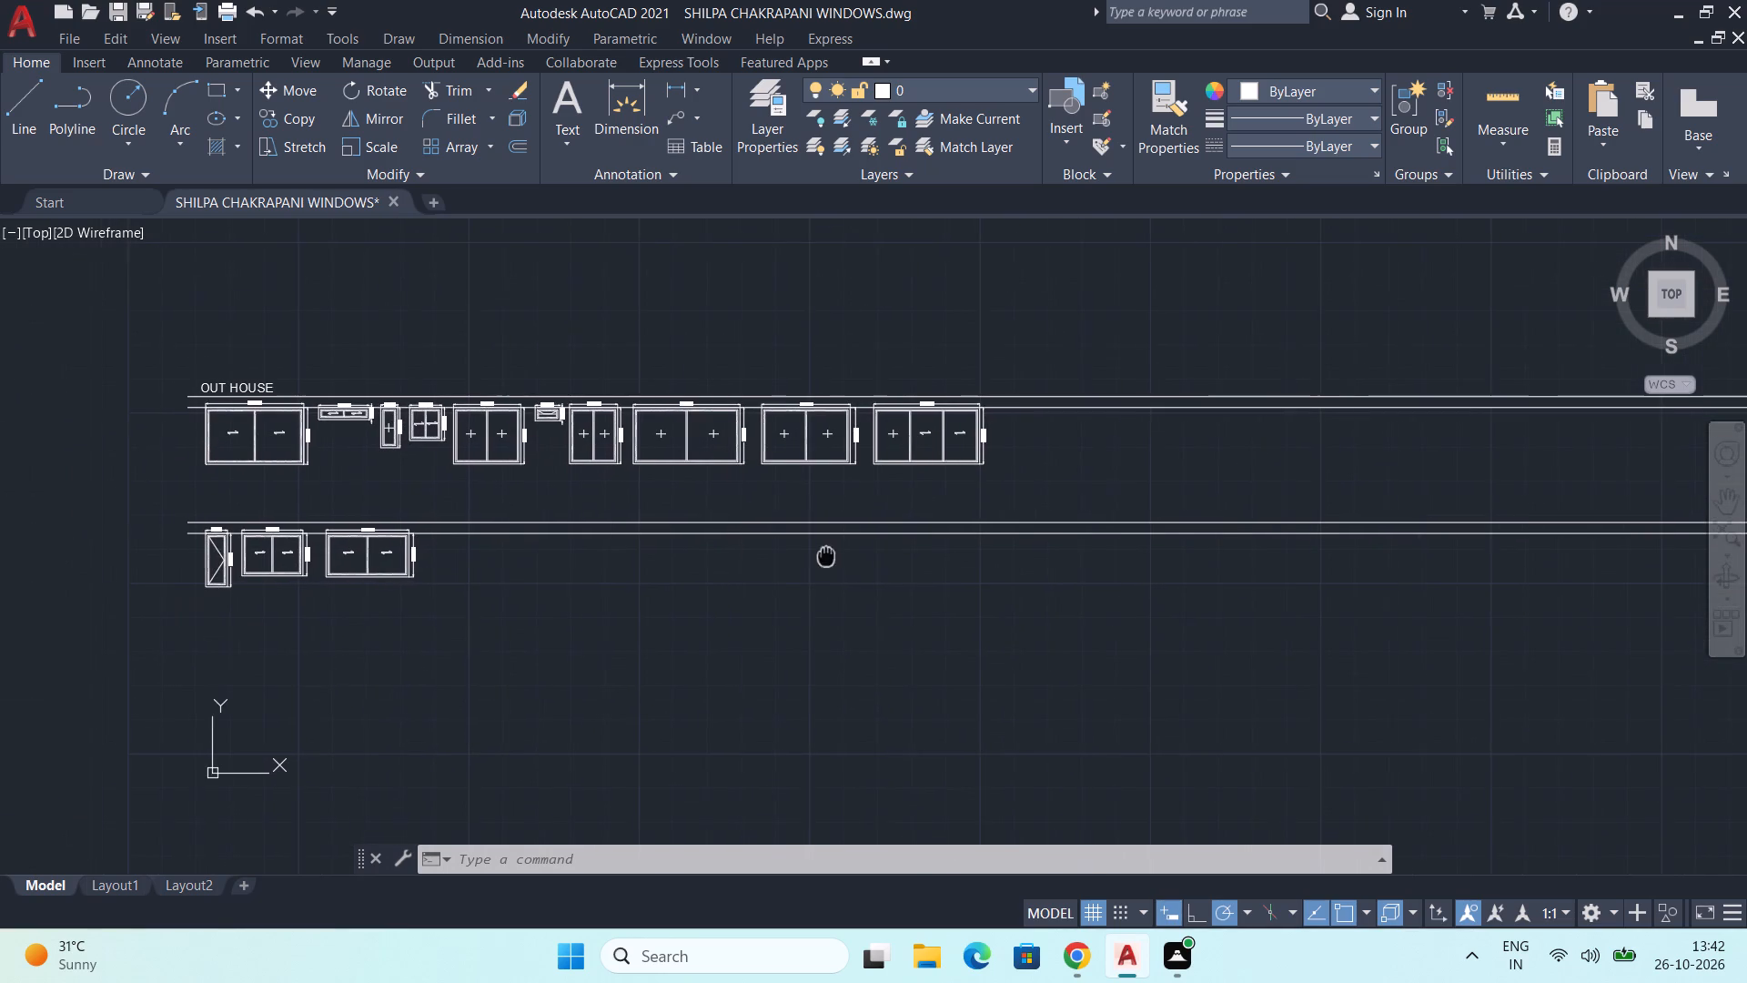
middle_click_drag(826, 556, 828, 556)
left_click(220, 98)
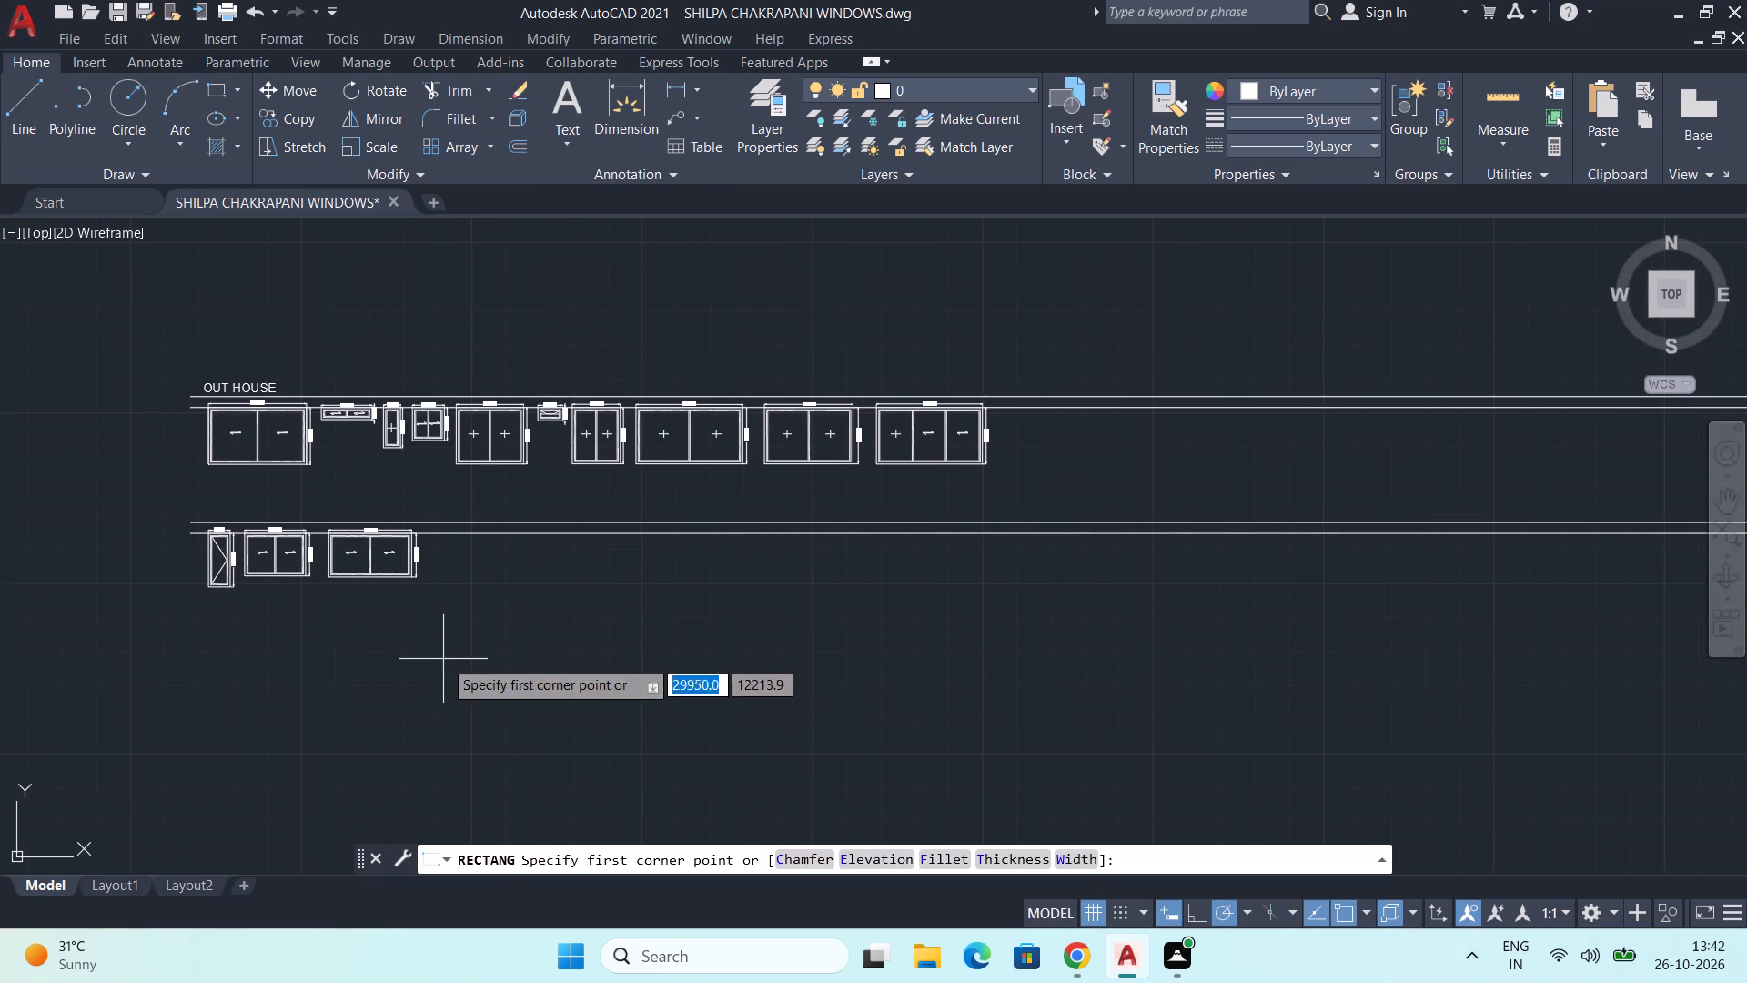
scroll(417, 595, "up", 2)
middle_click_drag(445, 593, 318, 599)
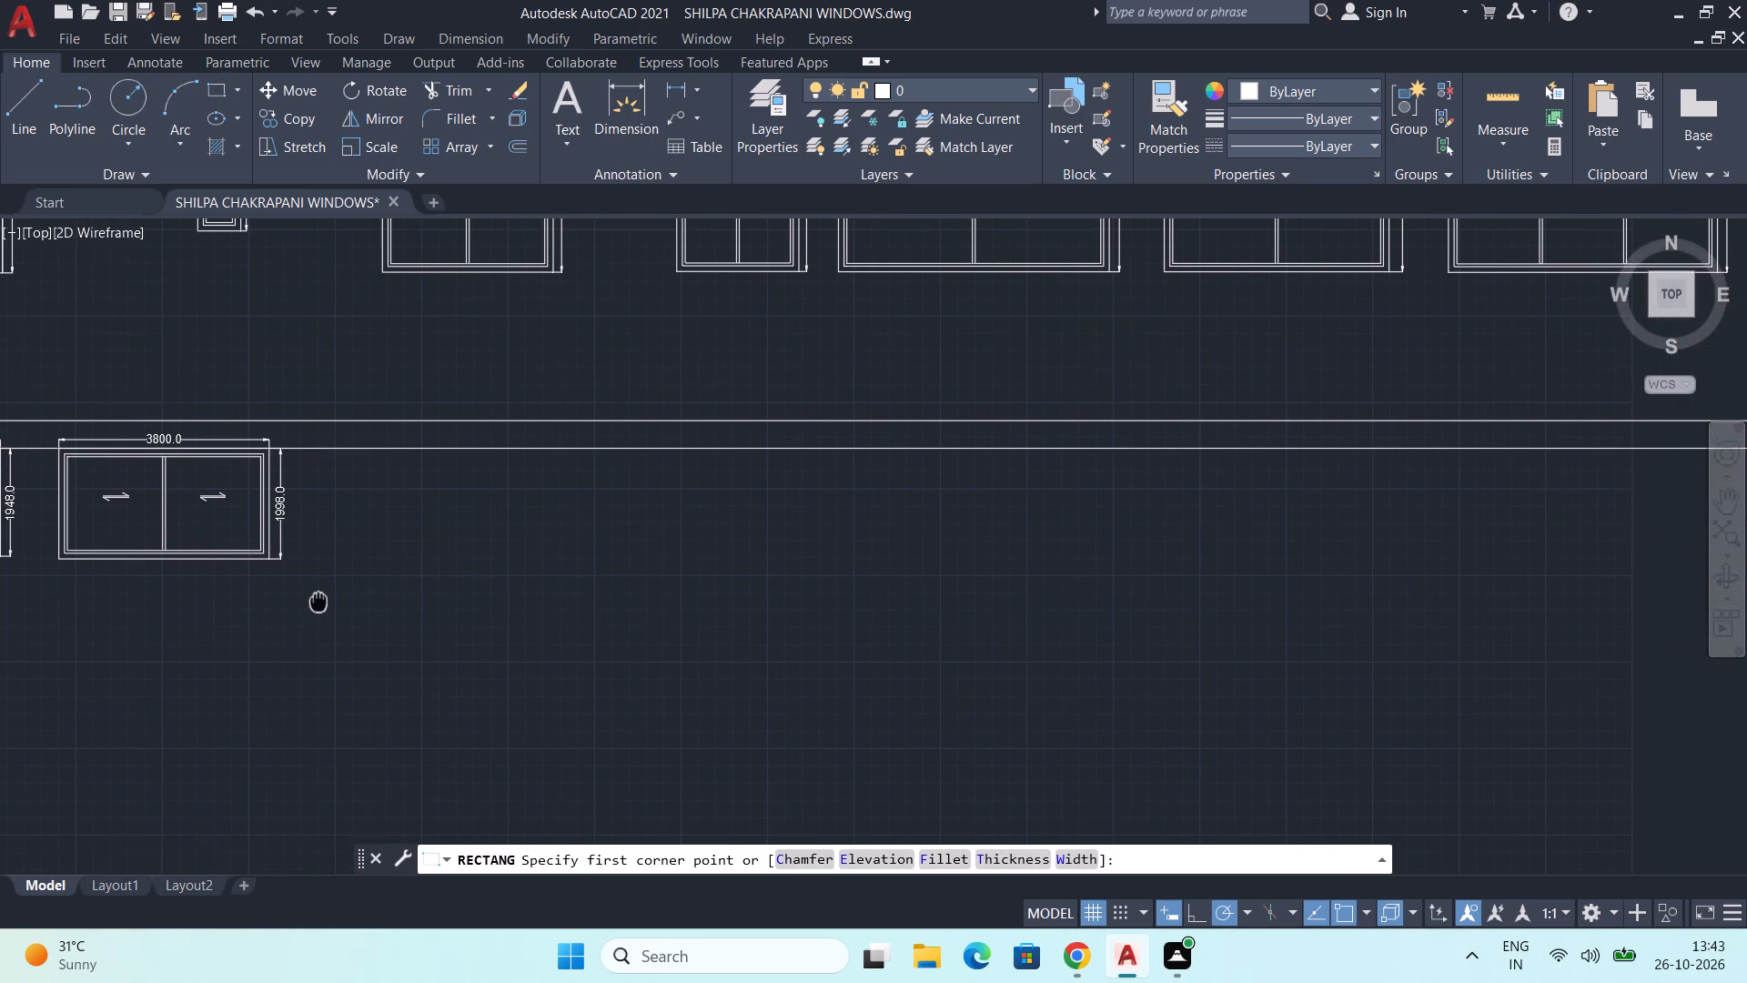
middle_click_drag(318, 599, 318, 598)
middle_click_drag(381, 571, 340, 530)
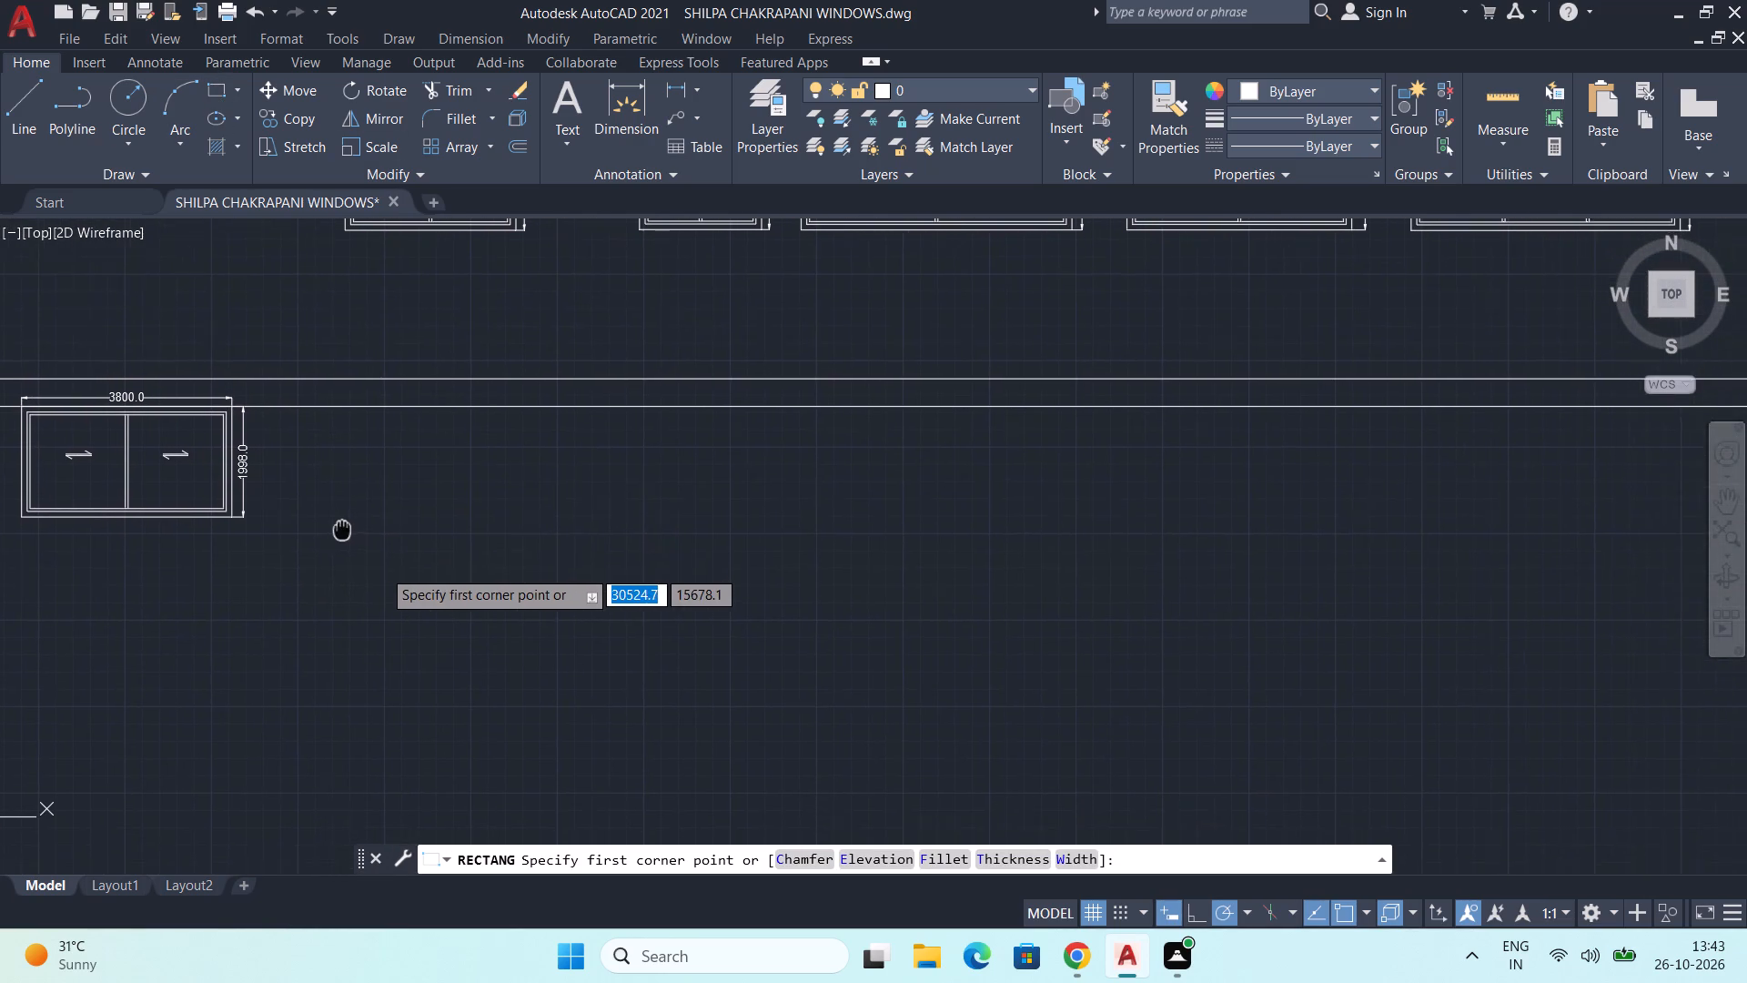
middle_click_drag(340, 530, 323, 524)
scroll(80, 468, "up", 1)
middle_click_drag(439, 505, 409, 527)
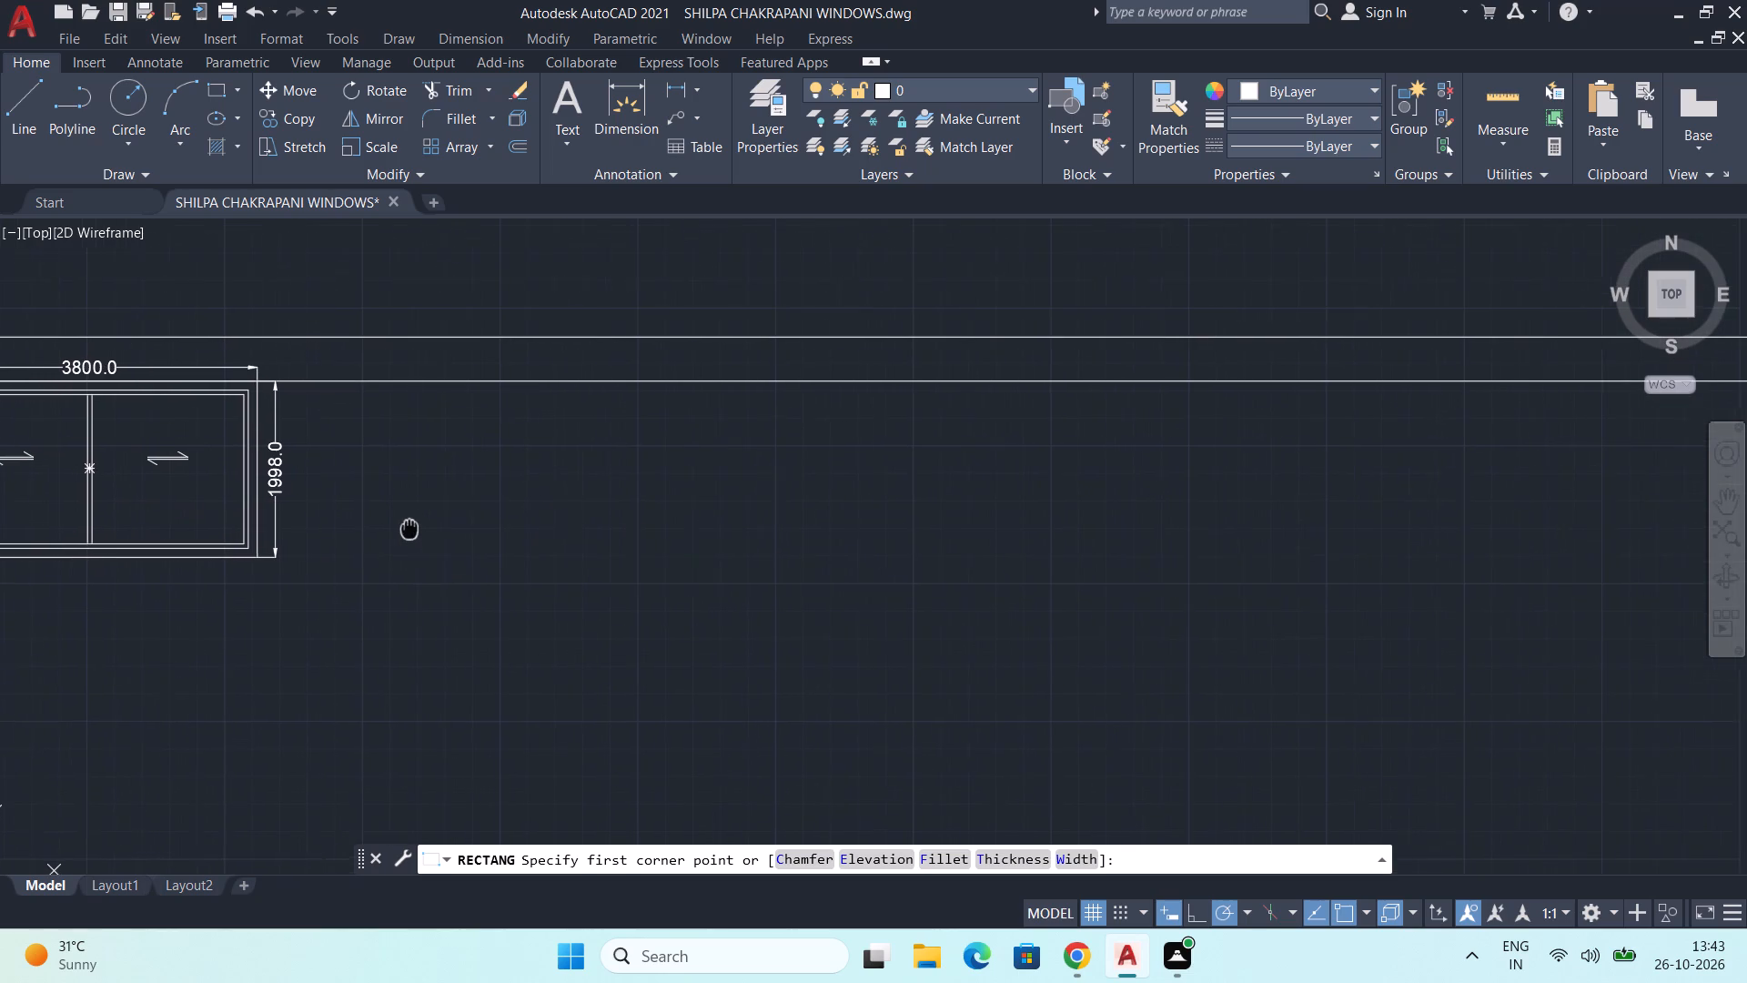
middle_click_drag(409, 527, 441, 524)
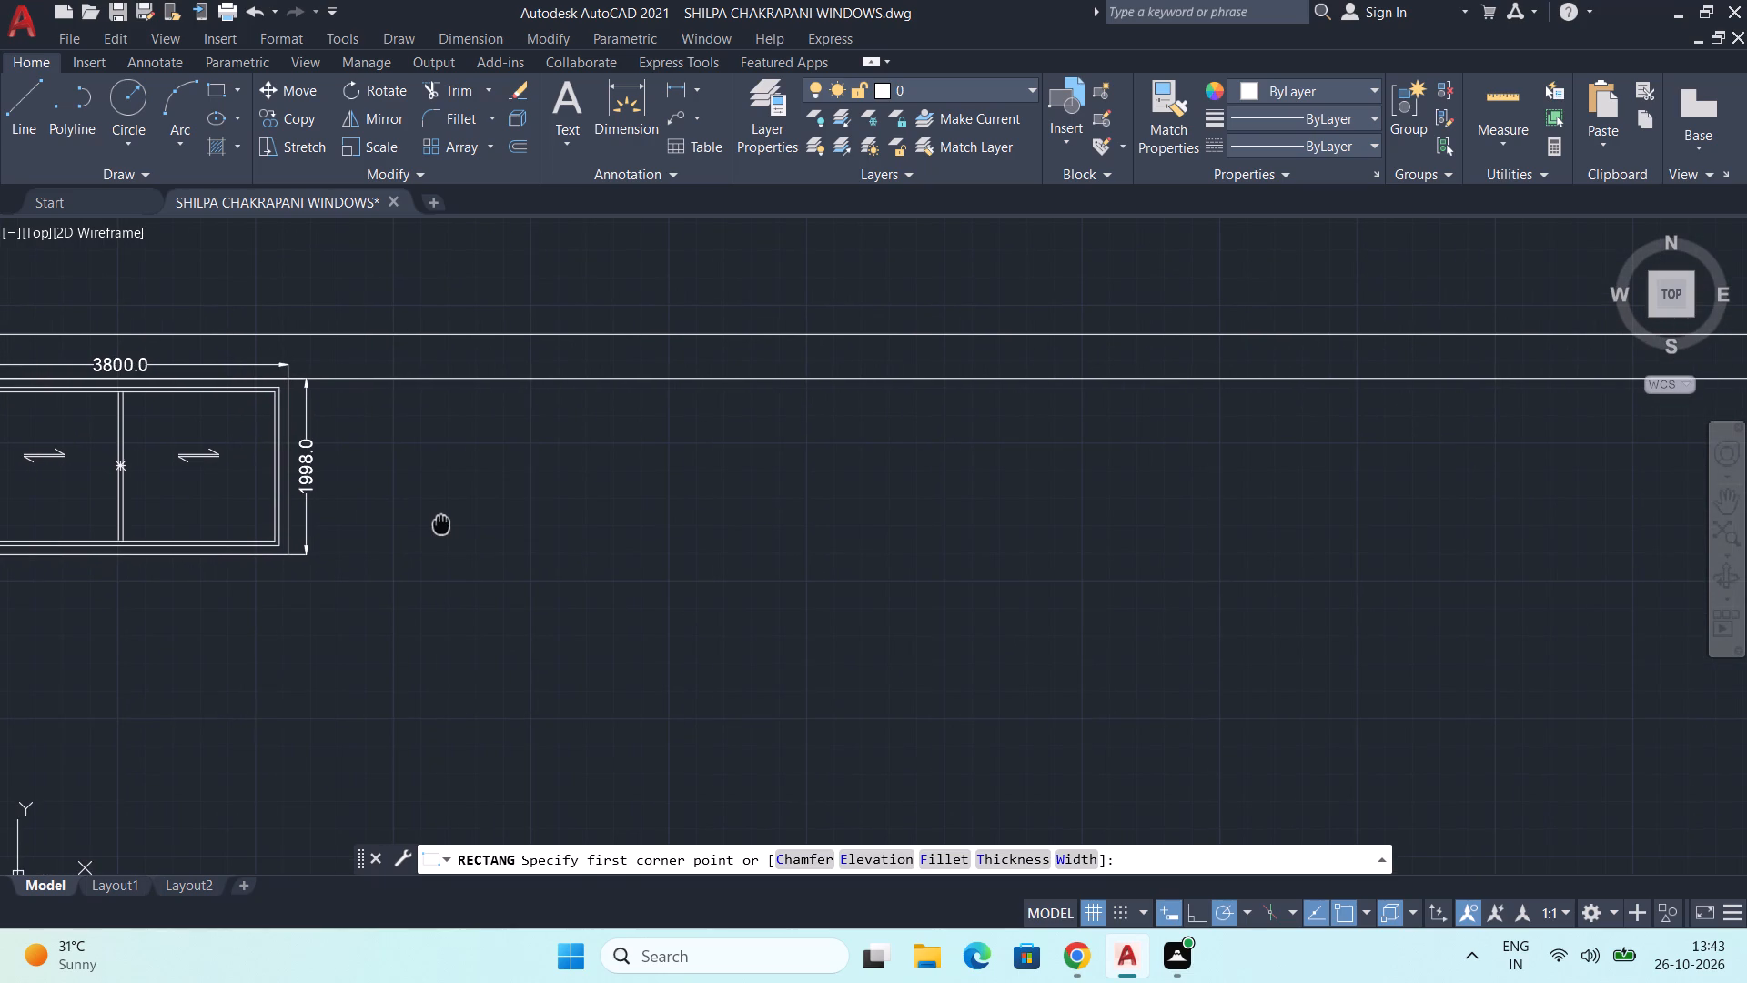
middle_click_drag(441, 524, 403, 532)
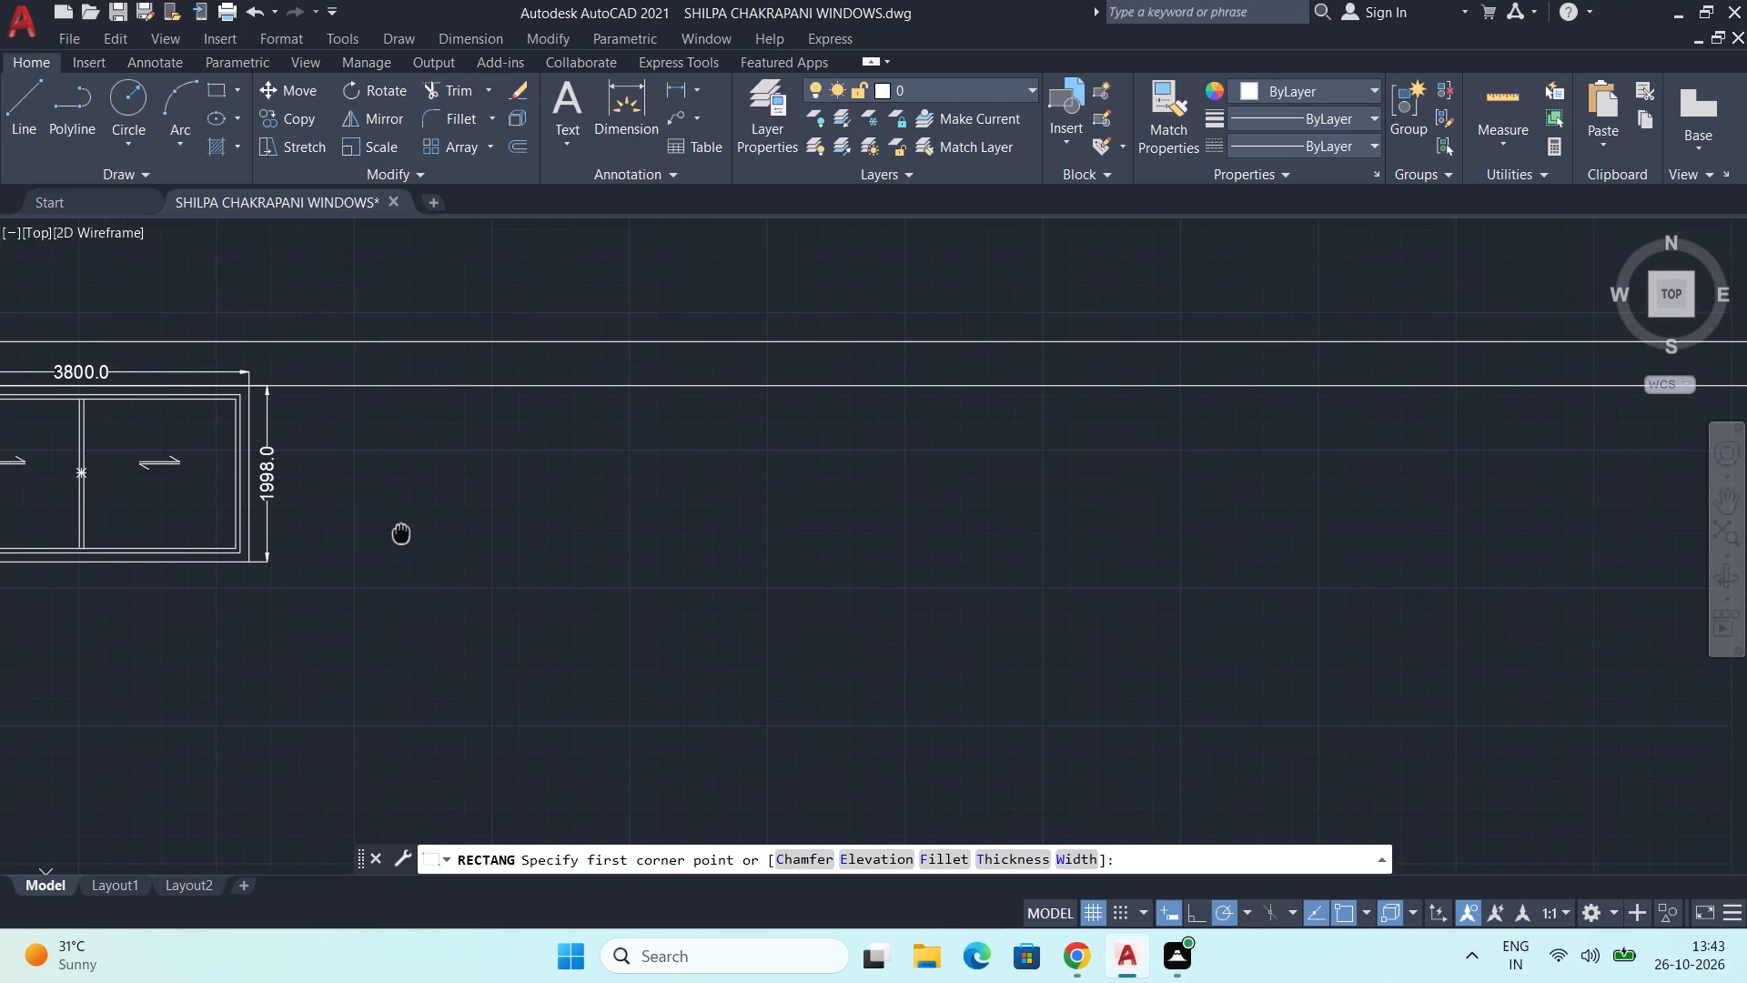
middle_click_drag(403, 532, 490, 539)
scroll(501, 515, "down", 1)
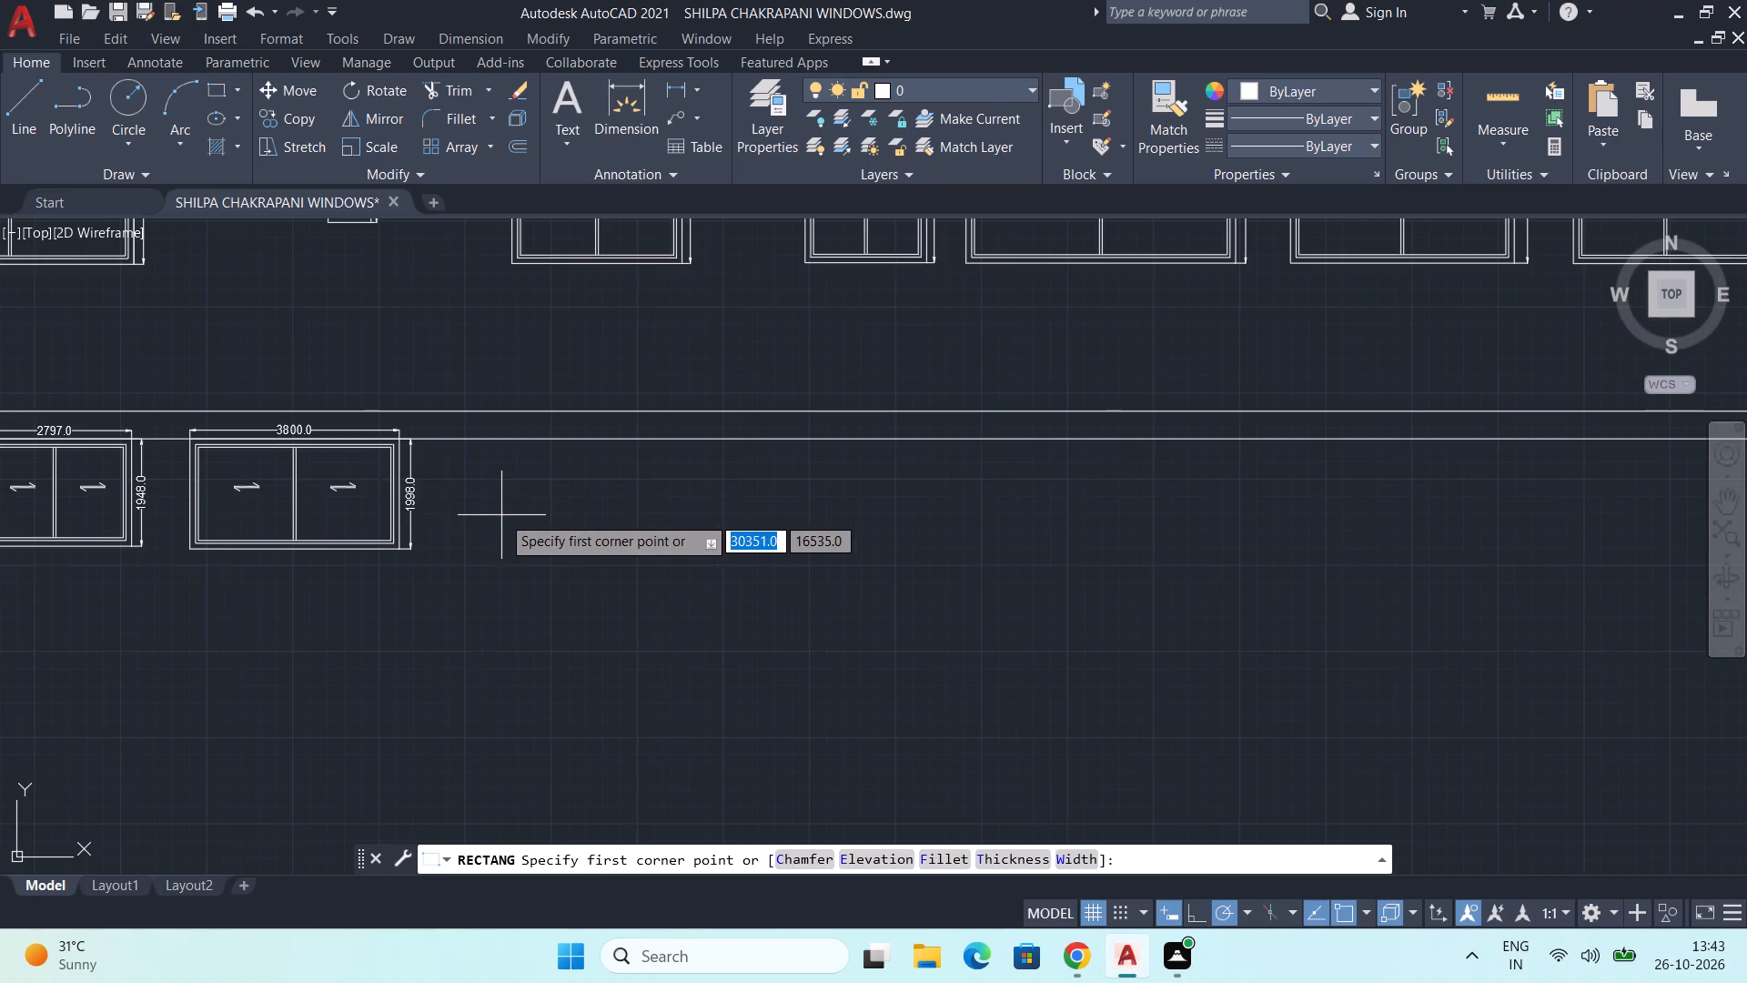
scroll(463, 491, "down", 1)
scroll(429, 485, "up", 1)
middle_click_drag(442, 484, 440, 508)
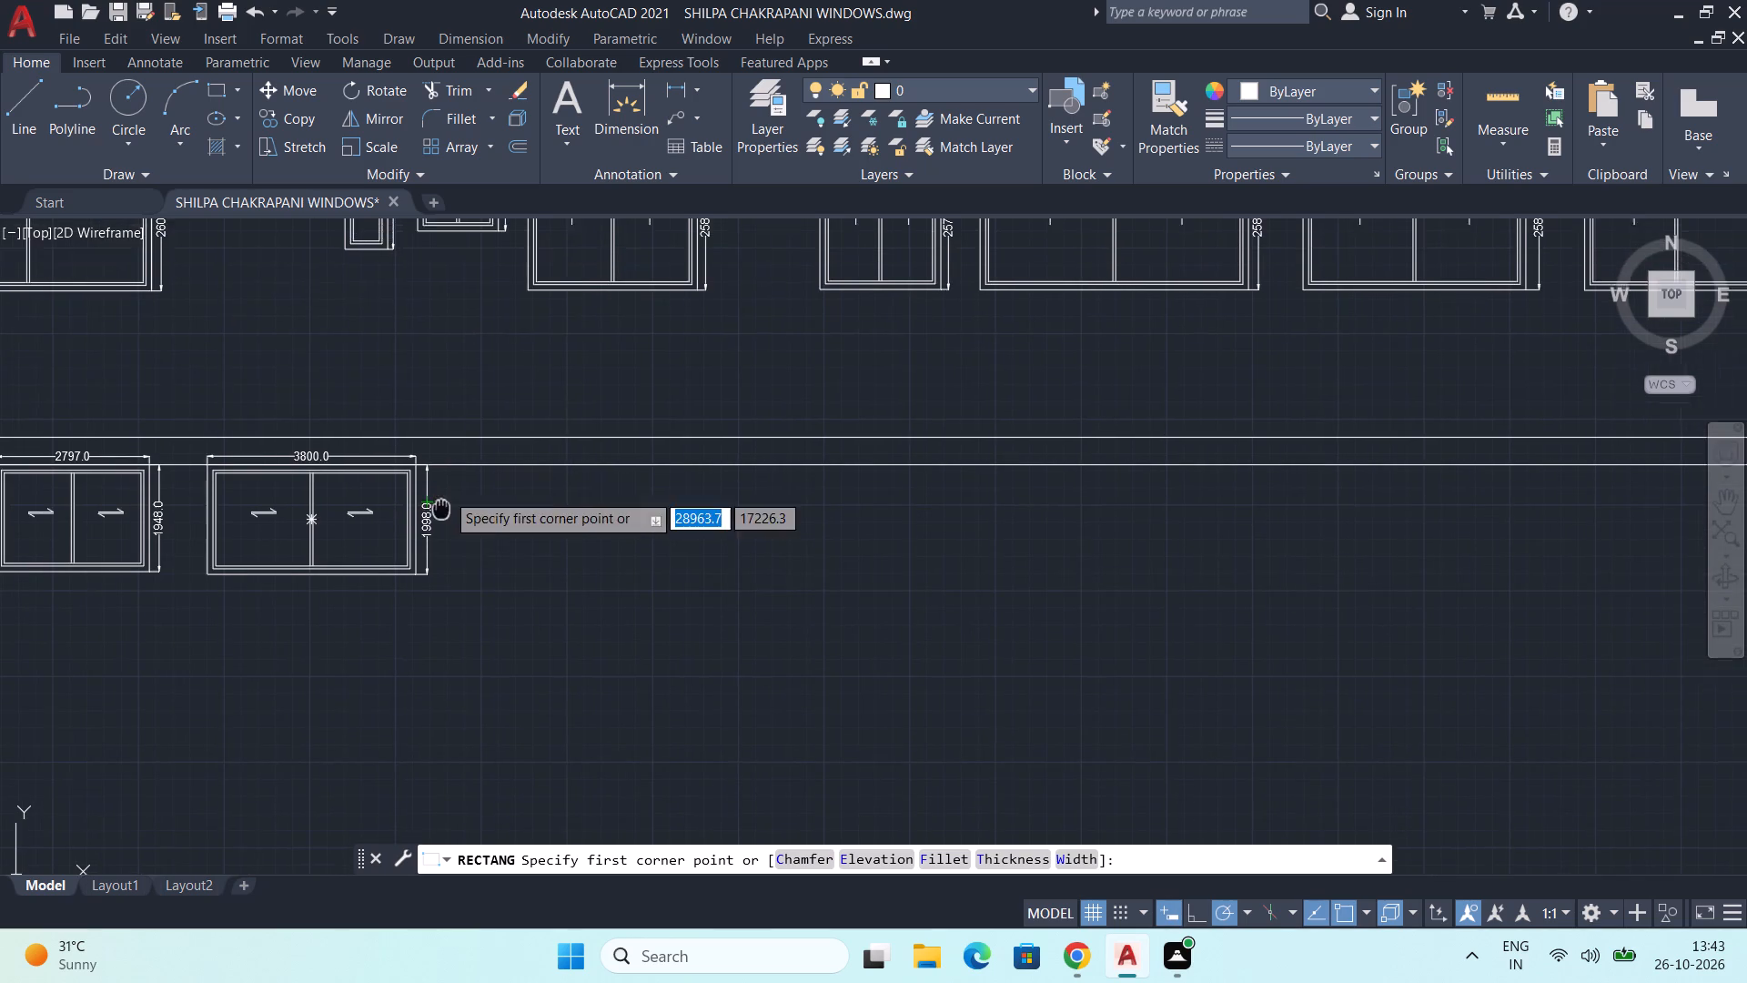
middle_click_drag(440, 508, 431, 513)
scroll(446, 478, "up", 2)
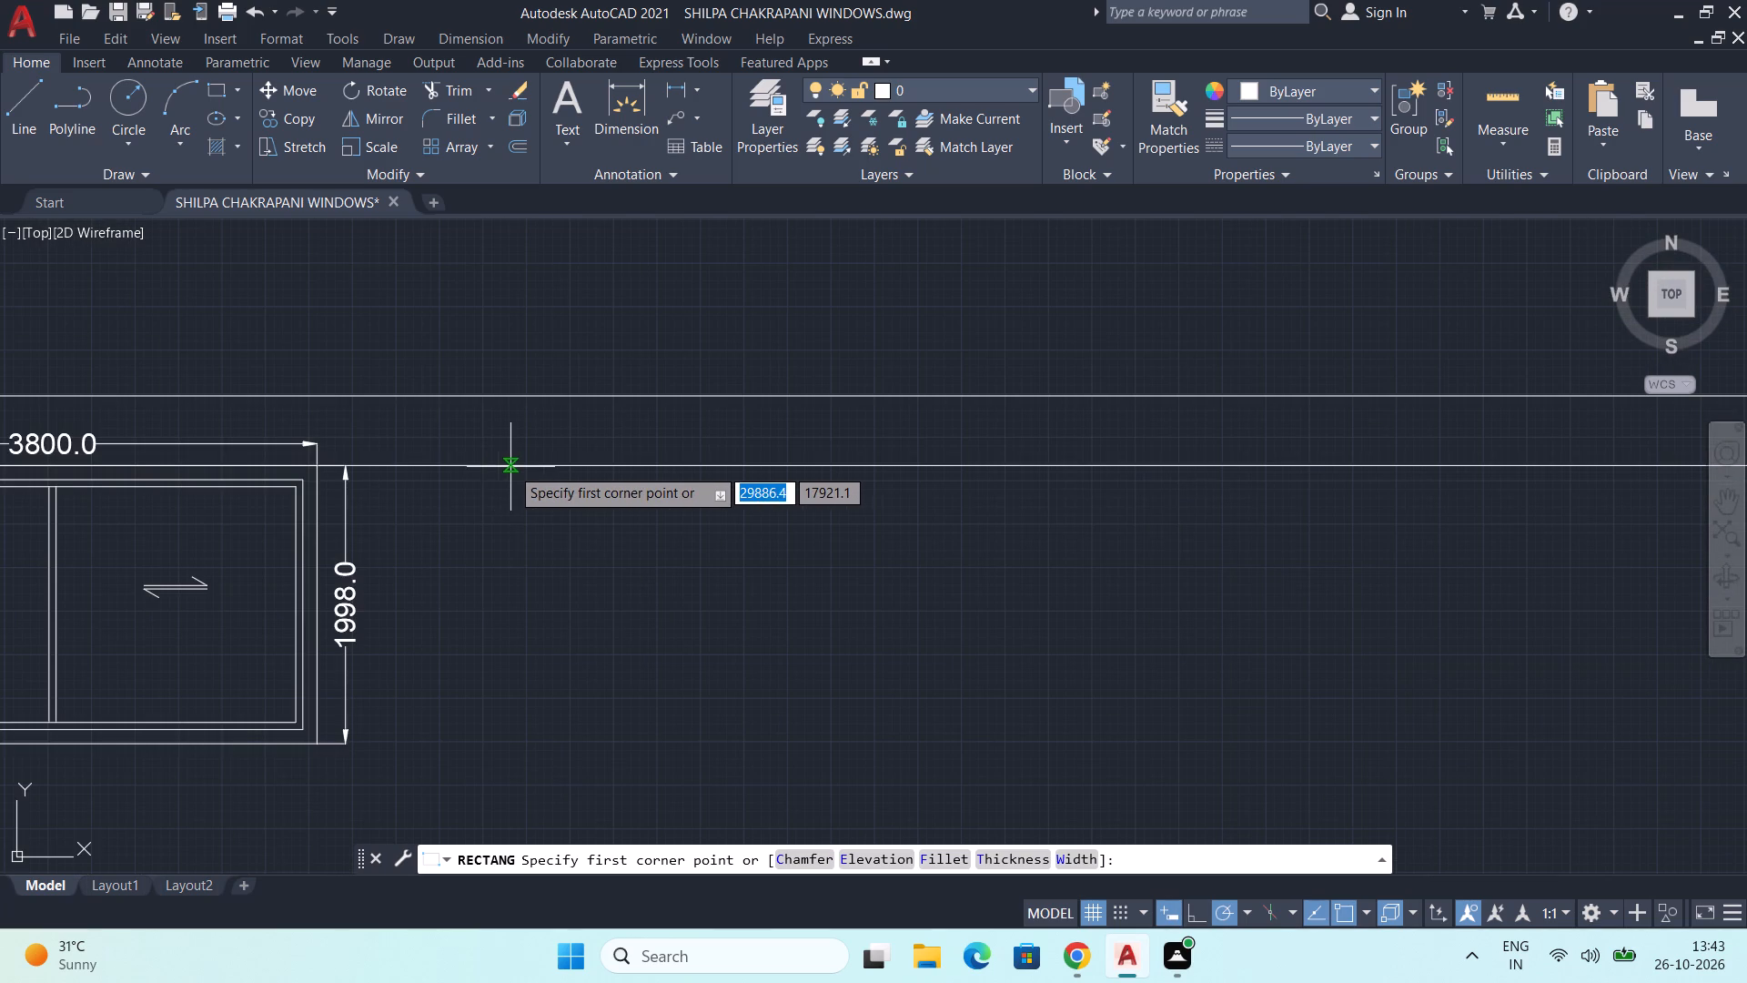
scroll(477, 467, "up", 1)
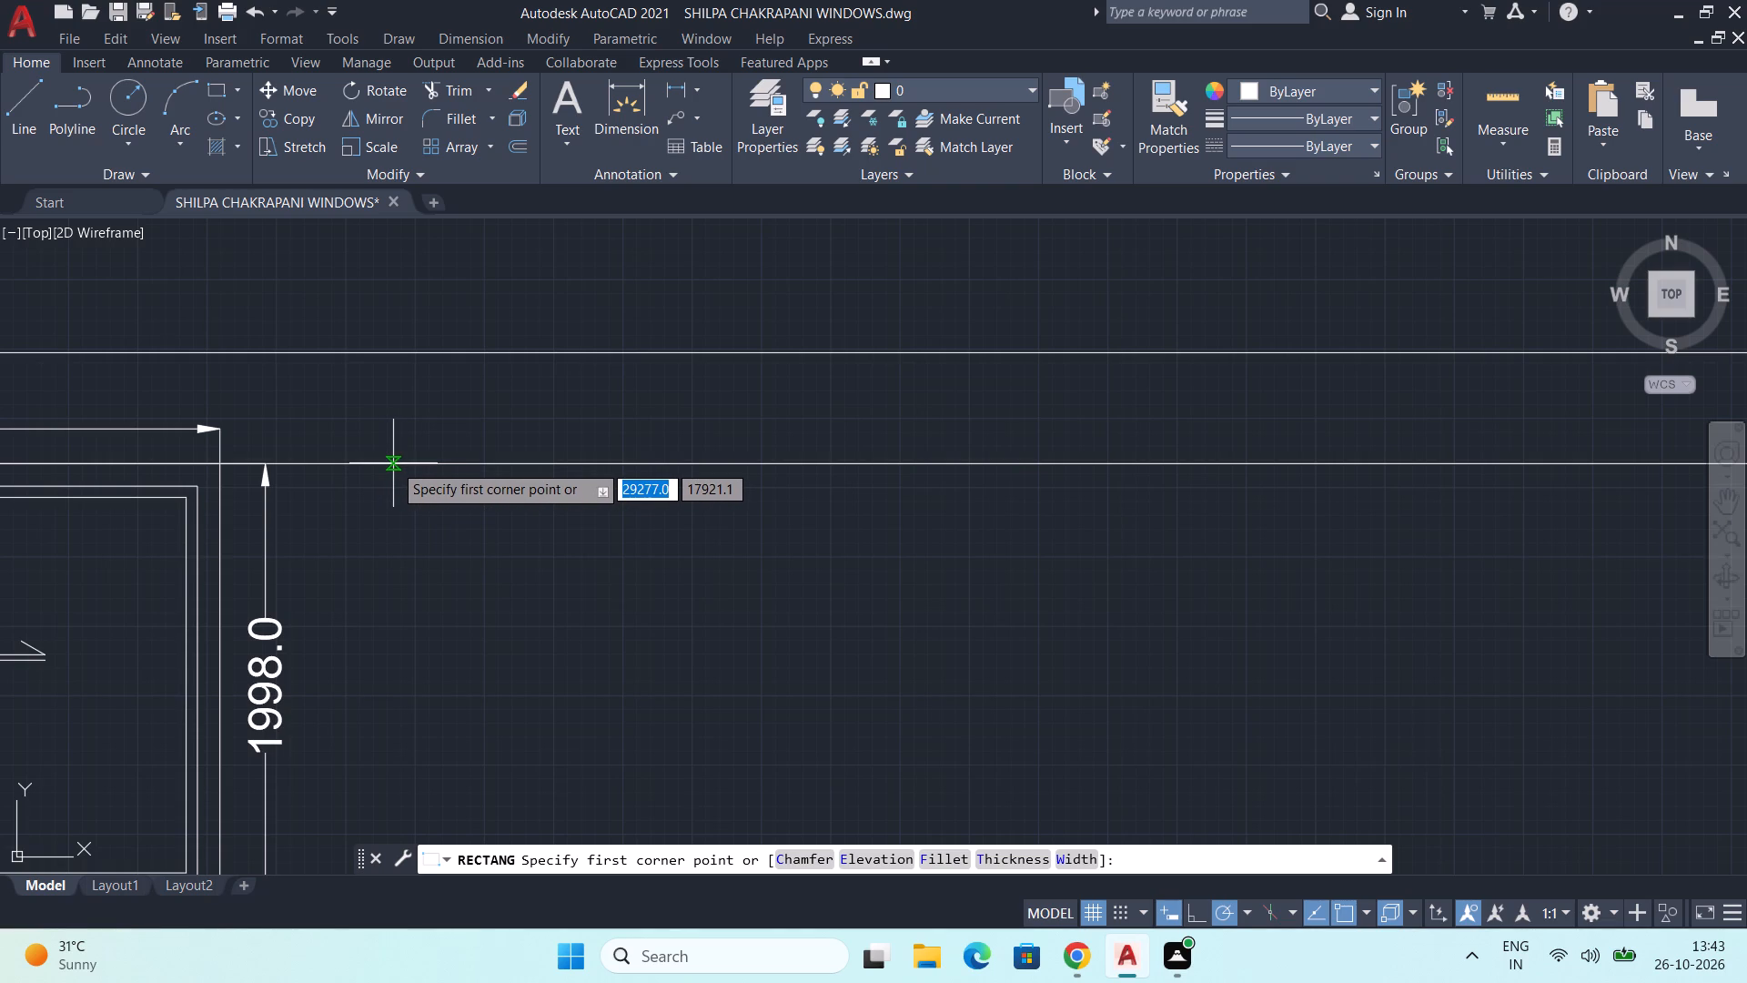
left_click(400, 464)
scroll(552, 579, "down", 2)
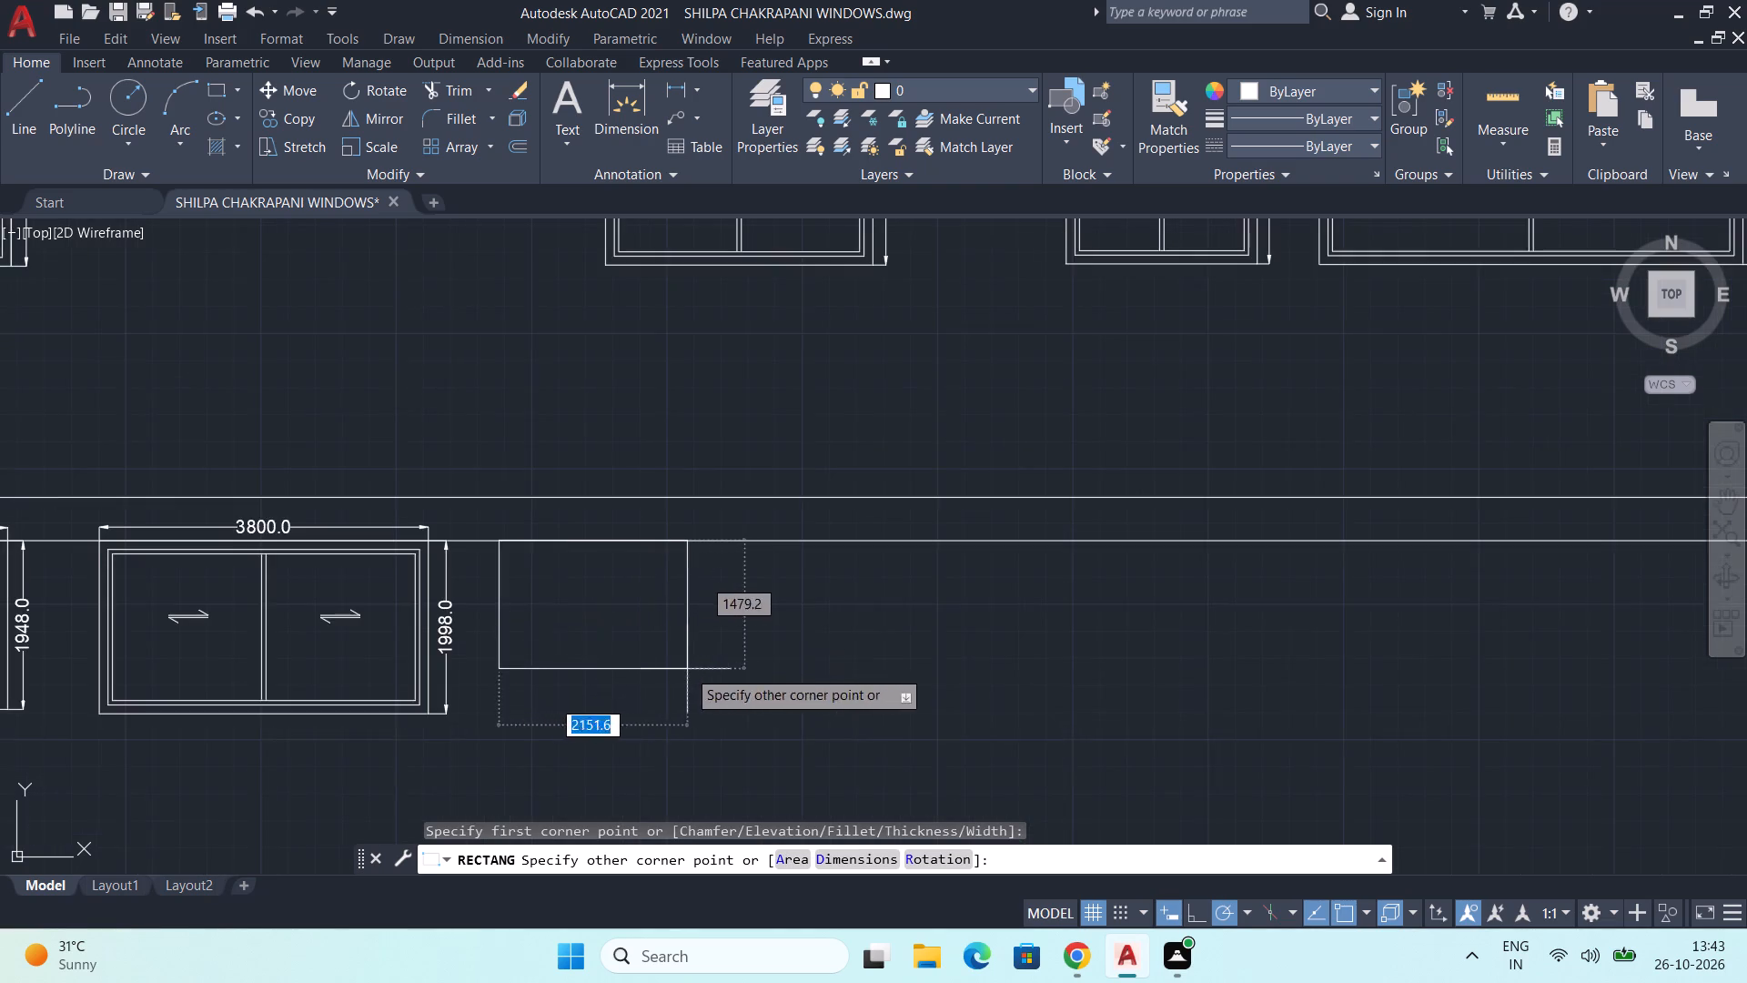
middle_click_drag(704, 668, 668, 594)
middle_click_drag(806, 631, 703, 601)
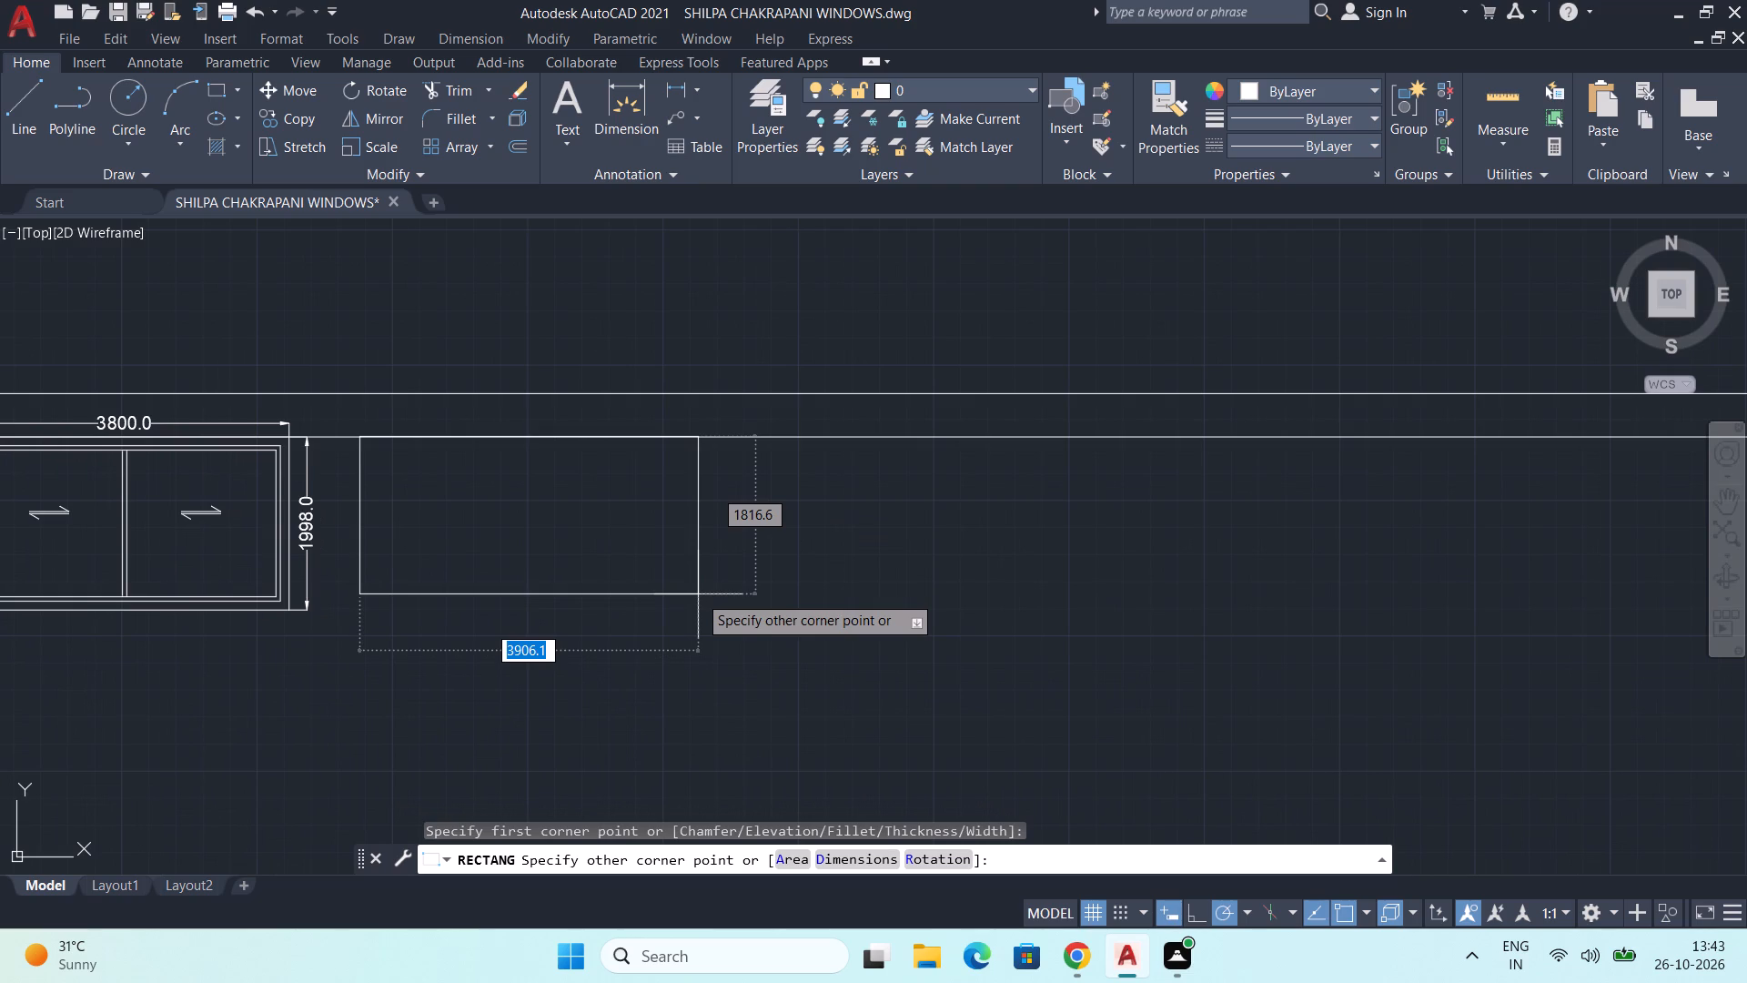
type("1400")
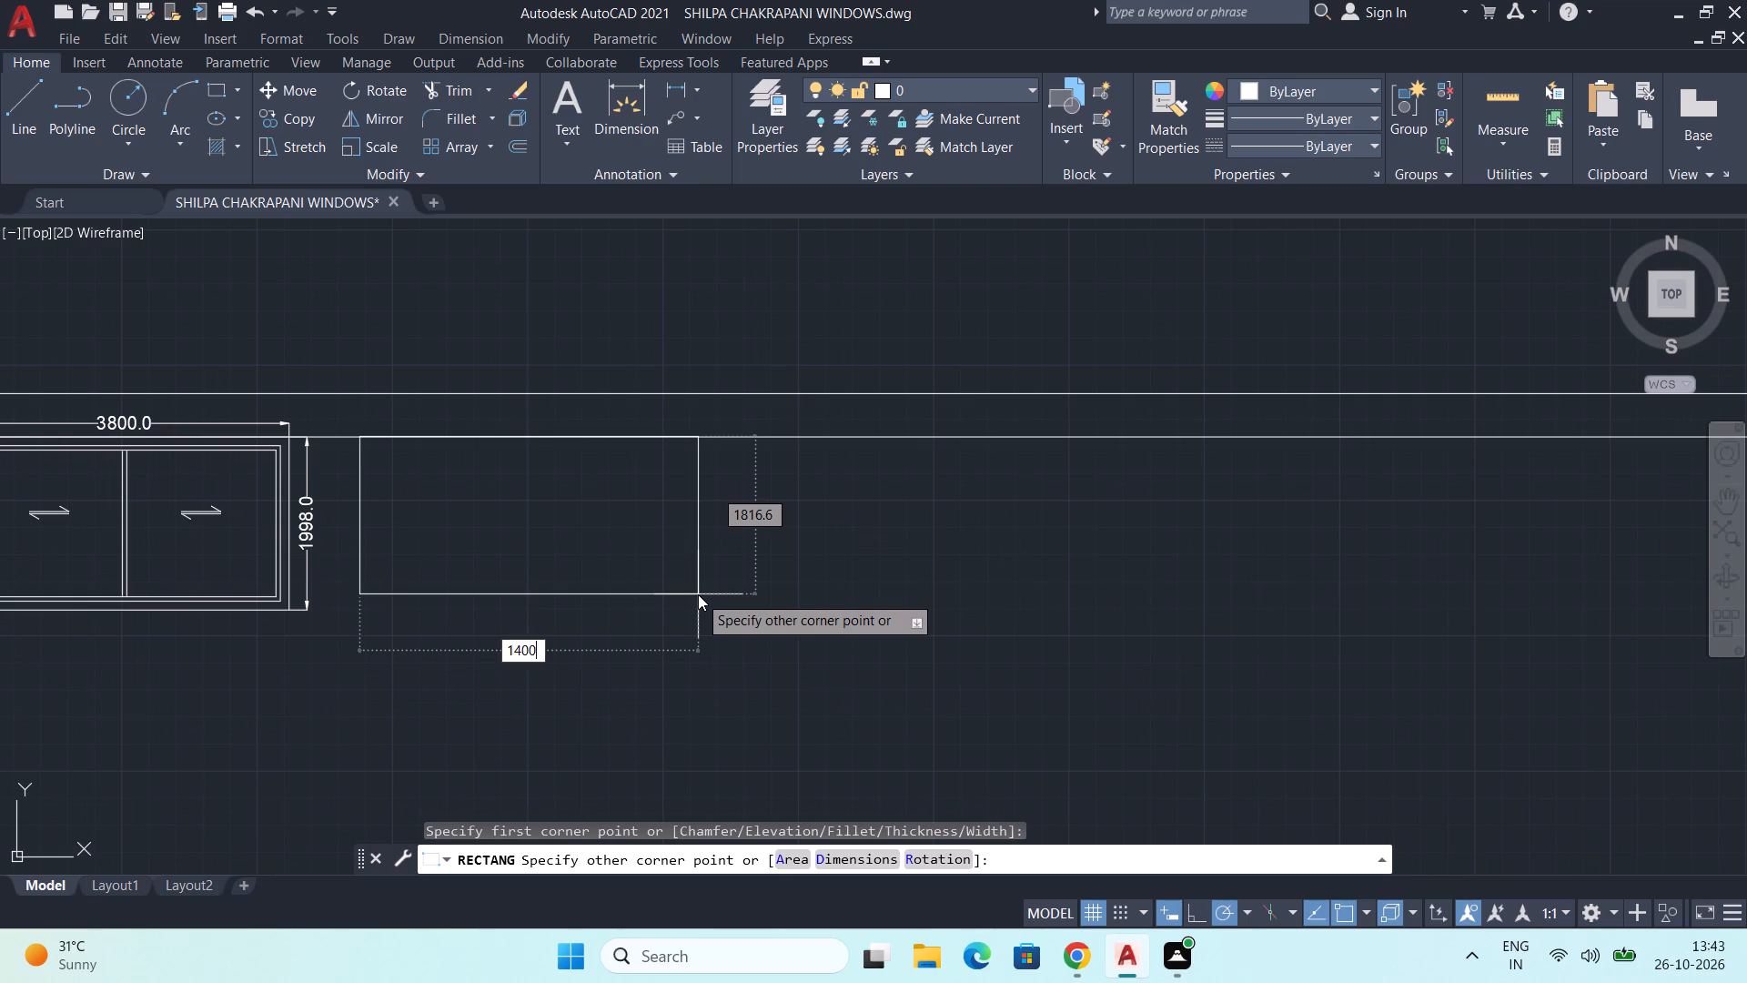
key("Tab")
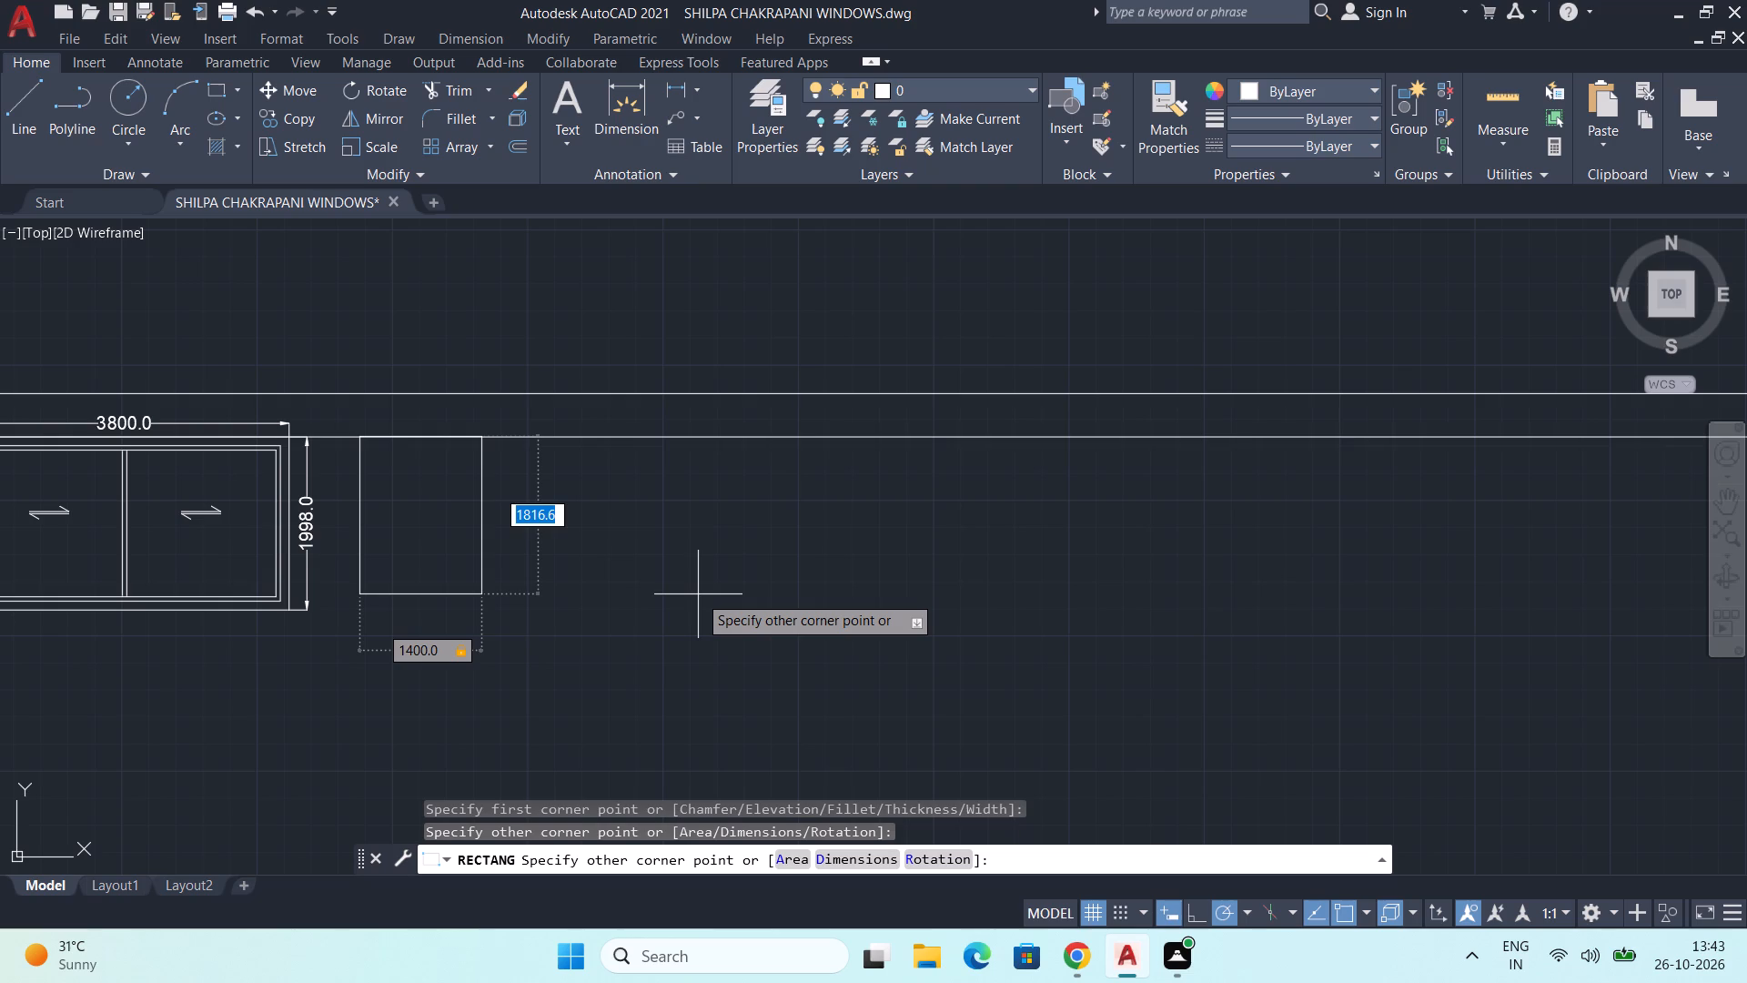
type("1996")
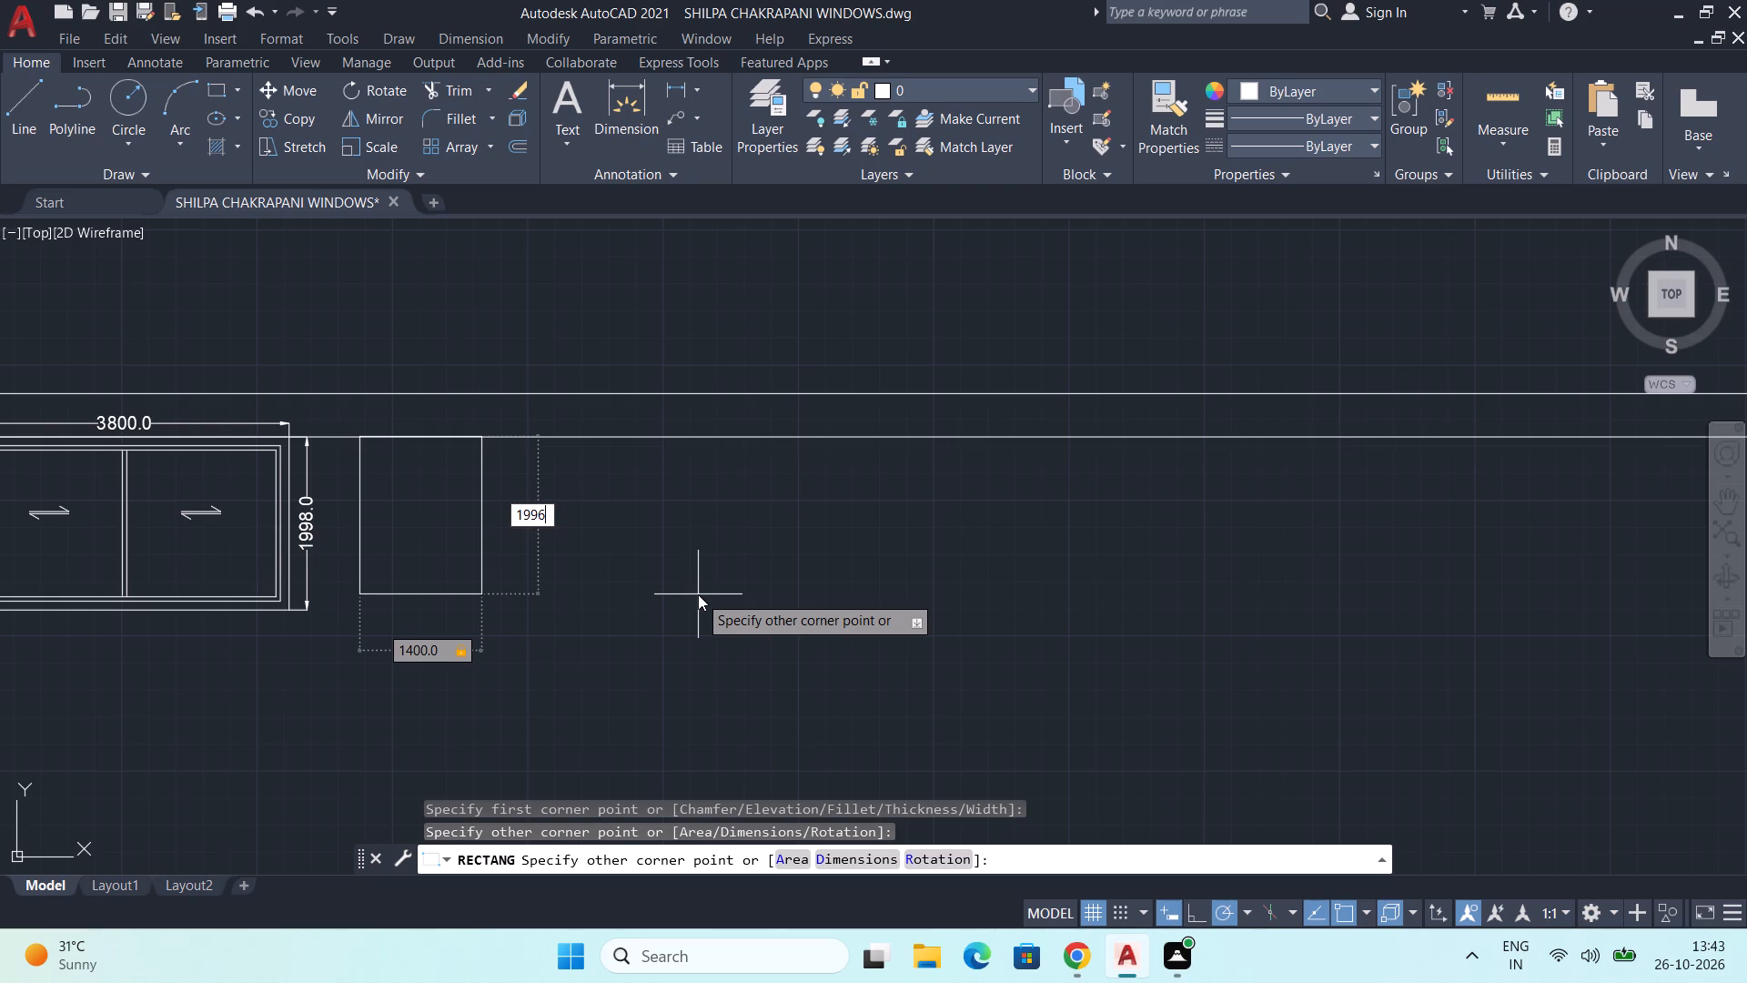
key("Return")
Offset the new window rectangle inward by 101.6 to form the outer frame.
type("OFF")
key("Return")
type("101.6")
key("Return")
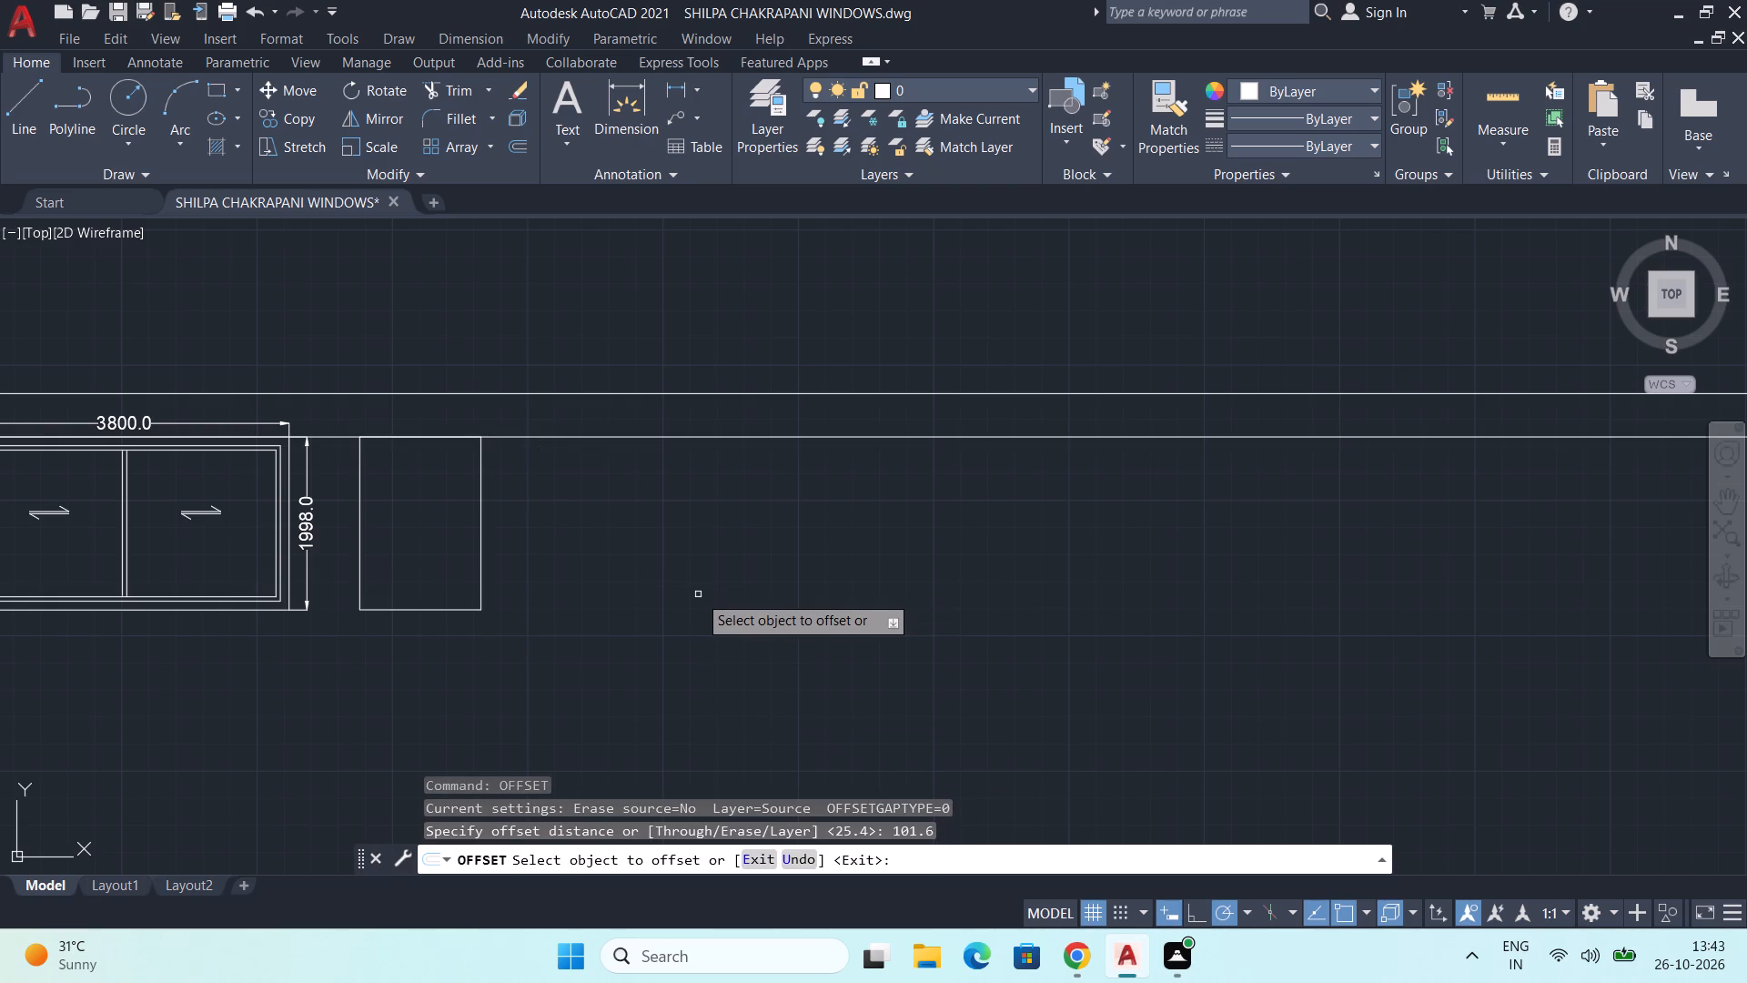
left_click(358, 570)
left_click(397, 559)
Offset the inner frame rectangle of the new window inward by a further 50.8.
scroll(376, 560, "up", 2)
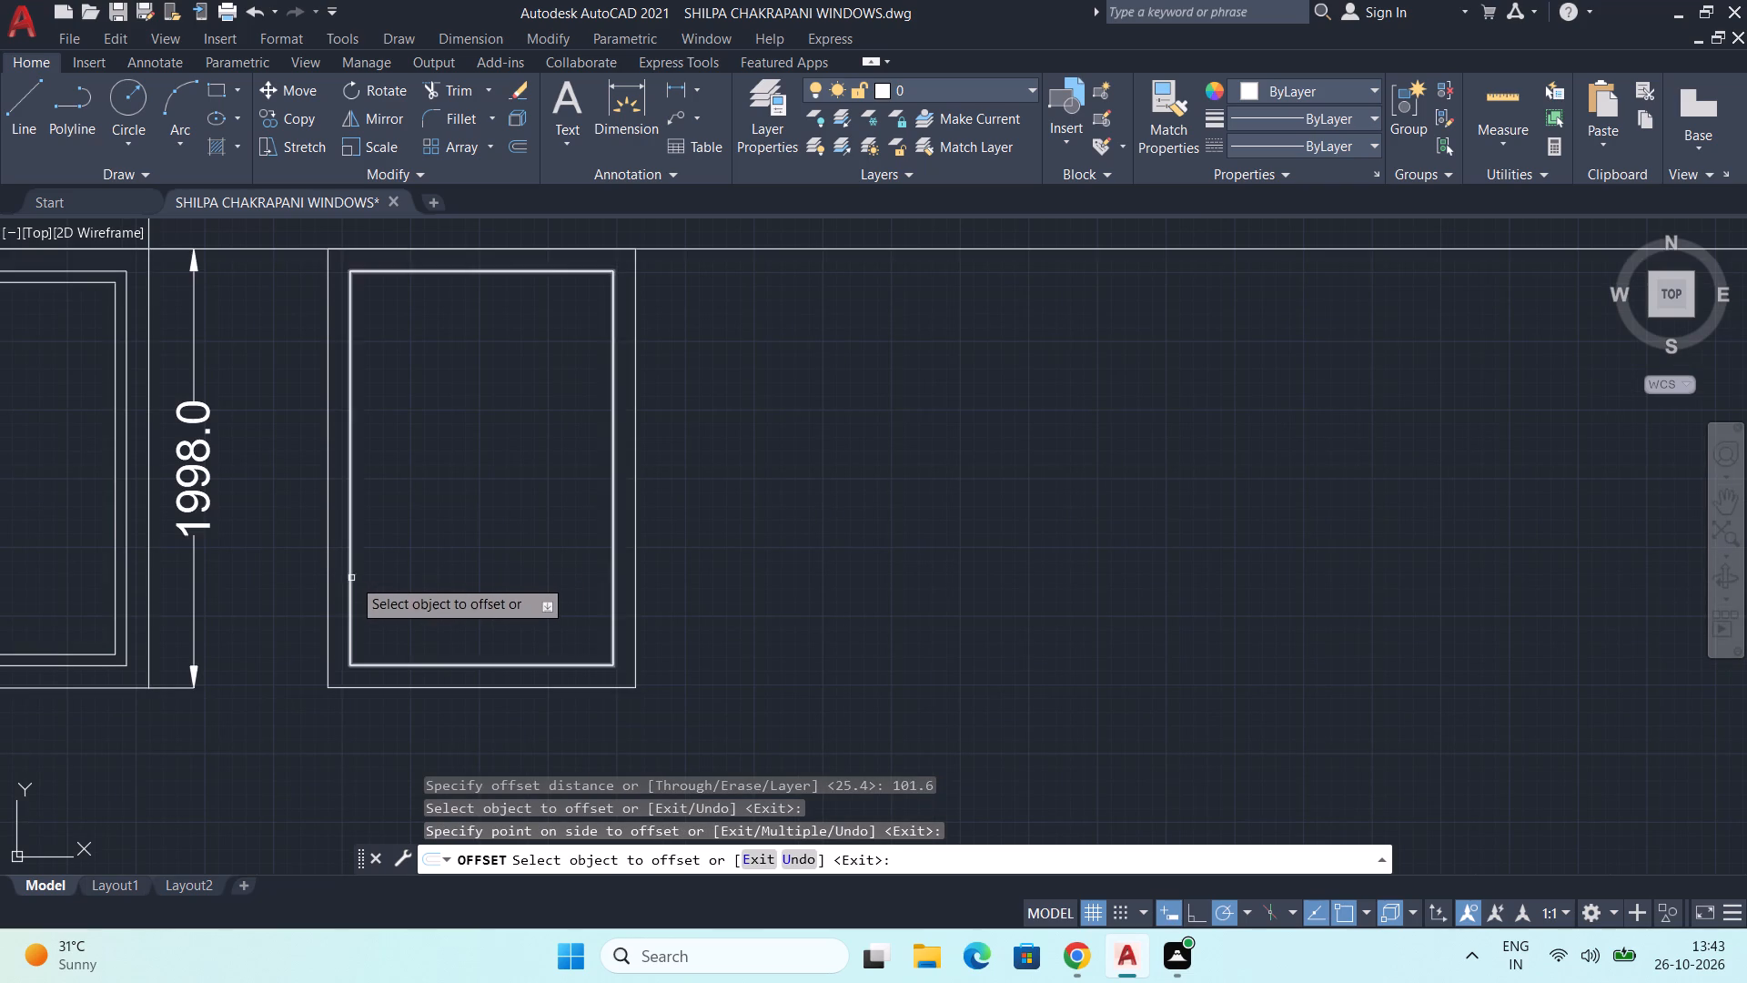
left_click(349, 583)
type("50.8")
key("Return")
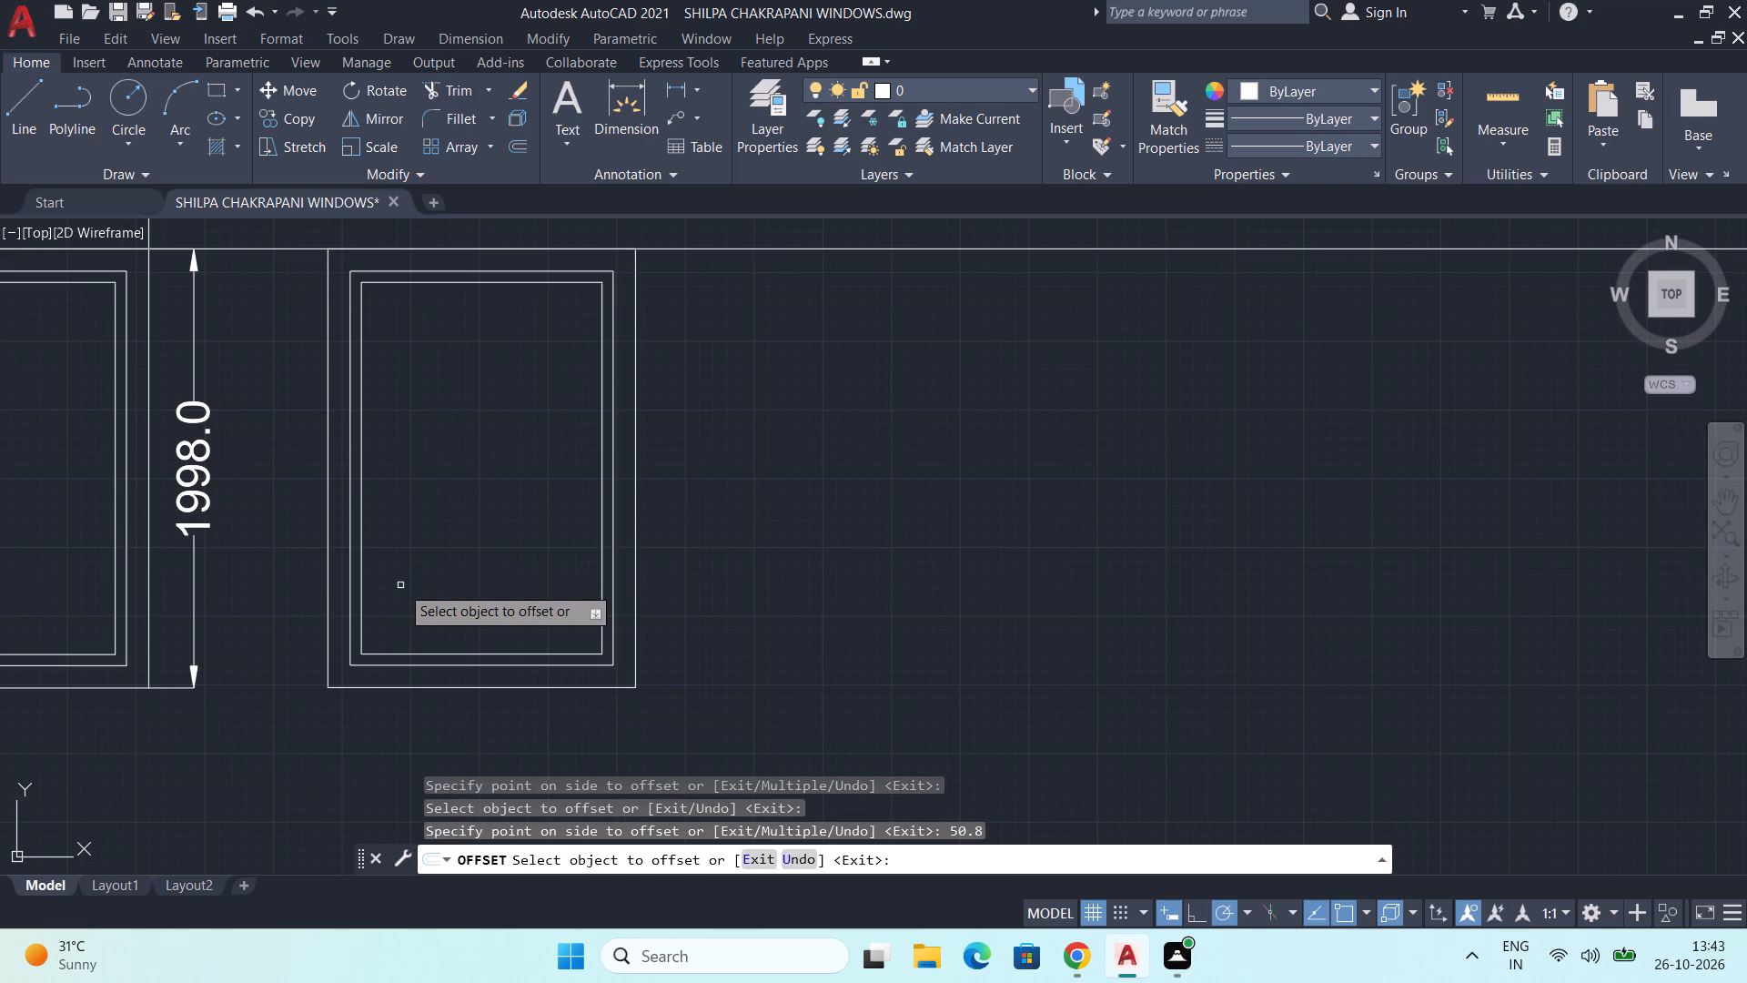
middle_click_drag(497, 646, 422, 620)
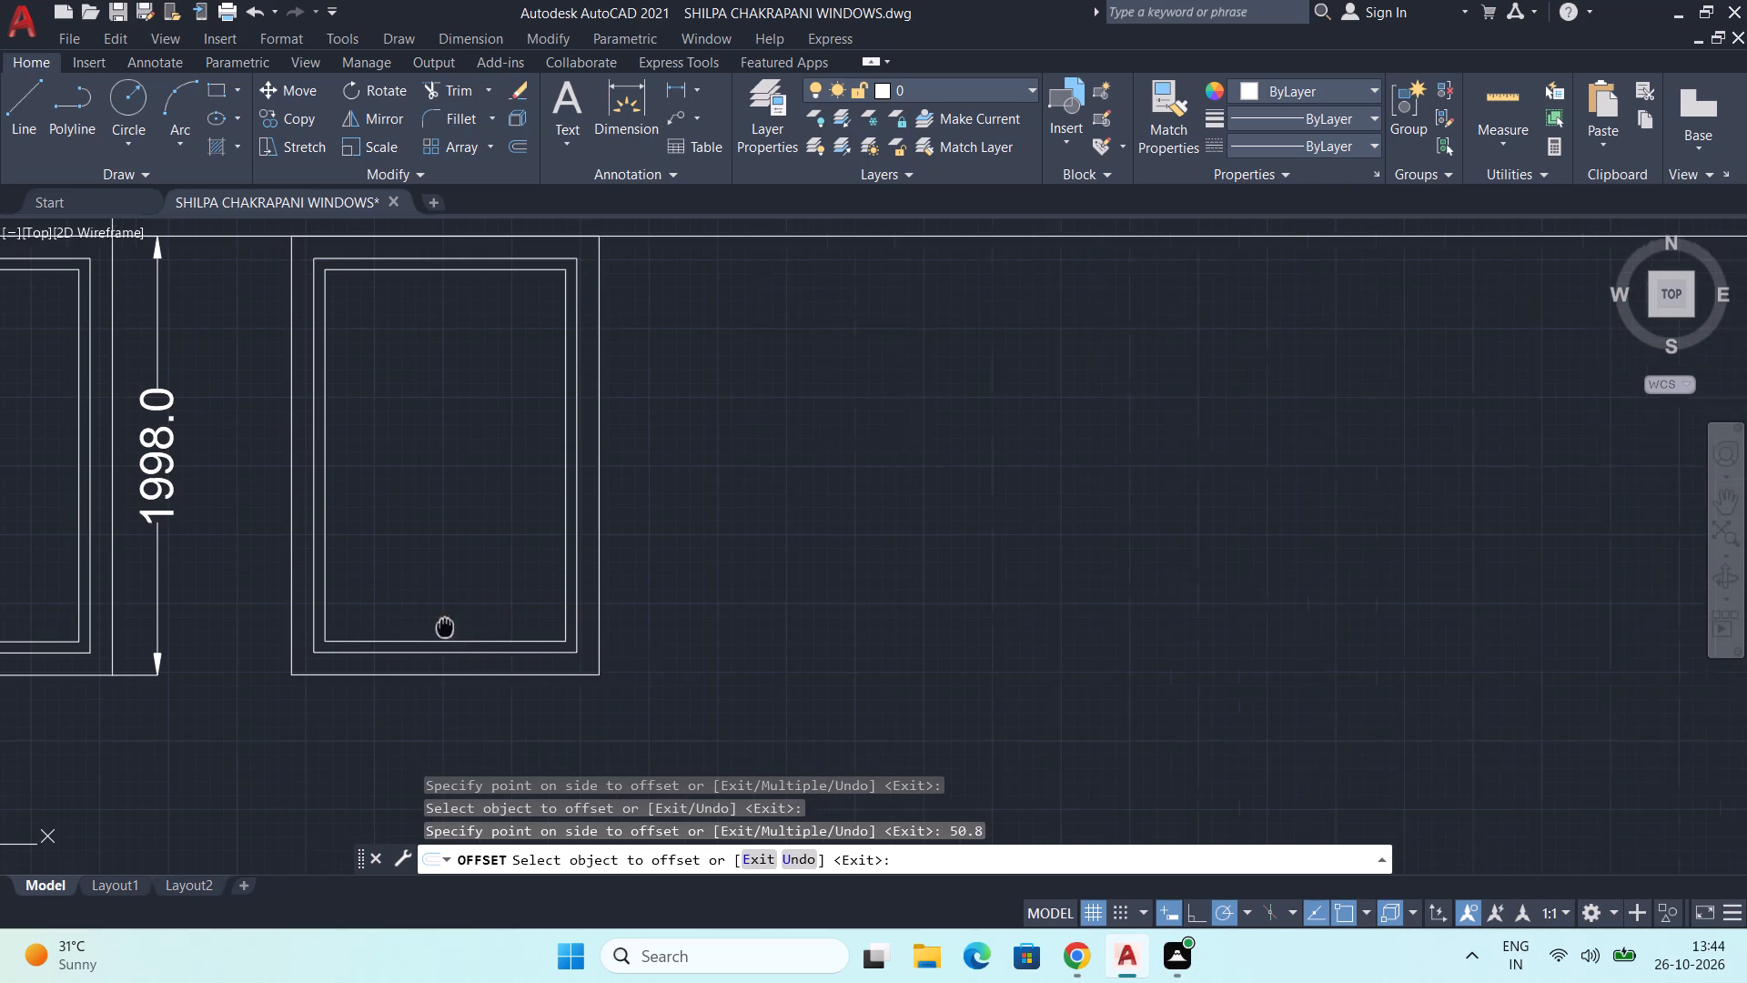
middle_click_drag(422, 620, 478, 642)
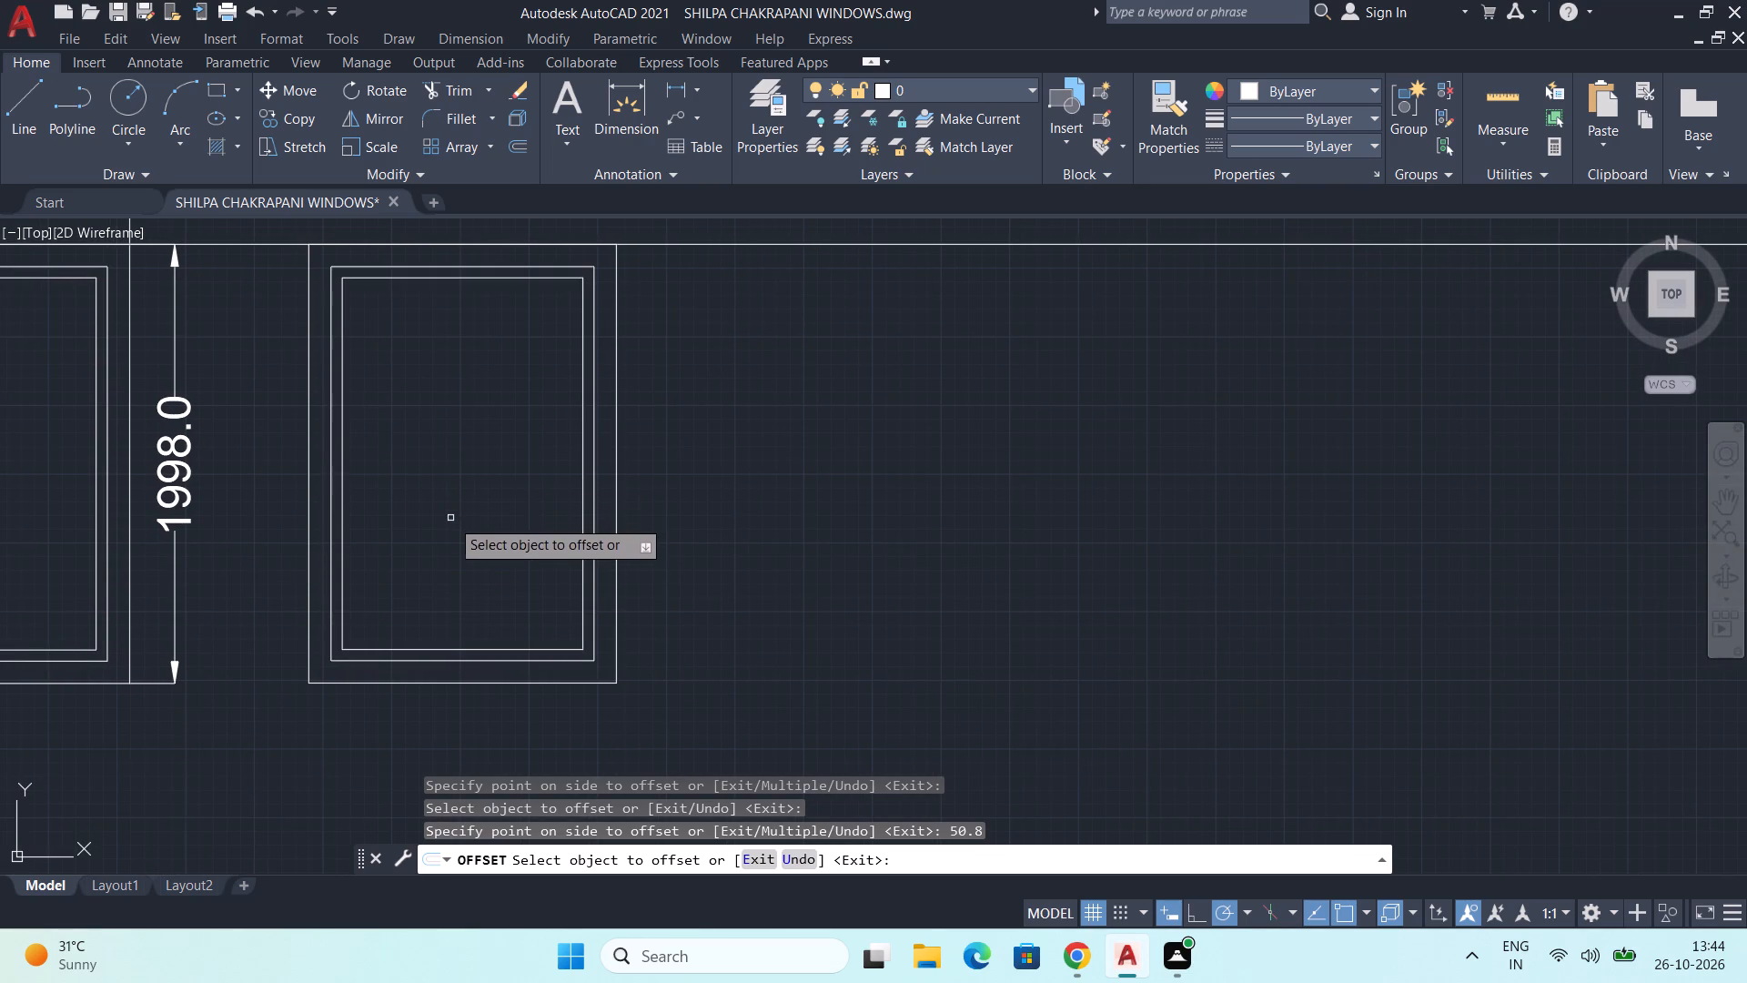
key("space")
Draw a vertical centre line between the bottom and top midpoints of the new window's innermost rectangle.
scroll(450, 520, "down", 2)
middle_click_drag(454, 530, 489, 609)
middle_click_drag(542, 610, 439, 568)
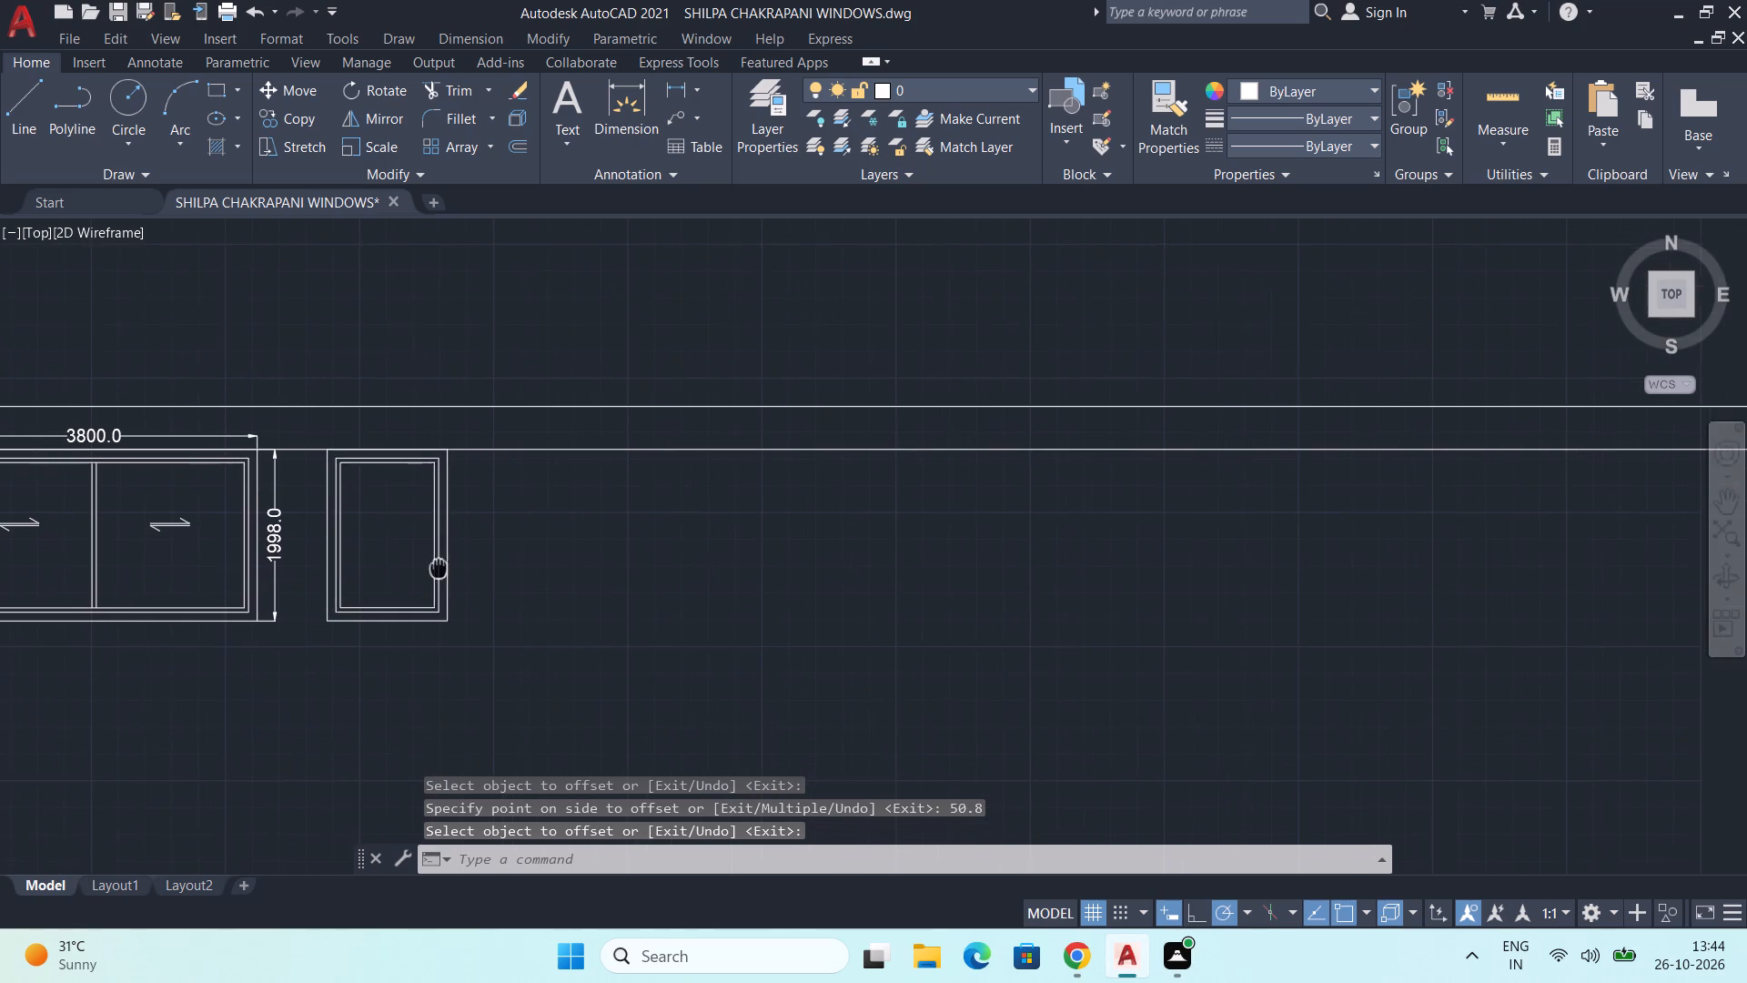
middle_click_drag(439, 568, 439, 572)
middle_click(408, 617)
key("l")
key("Return")
scroll(332, 614, "up", 2)
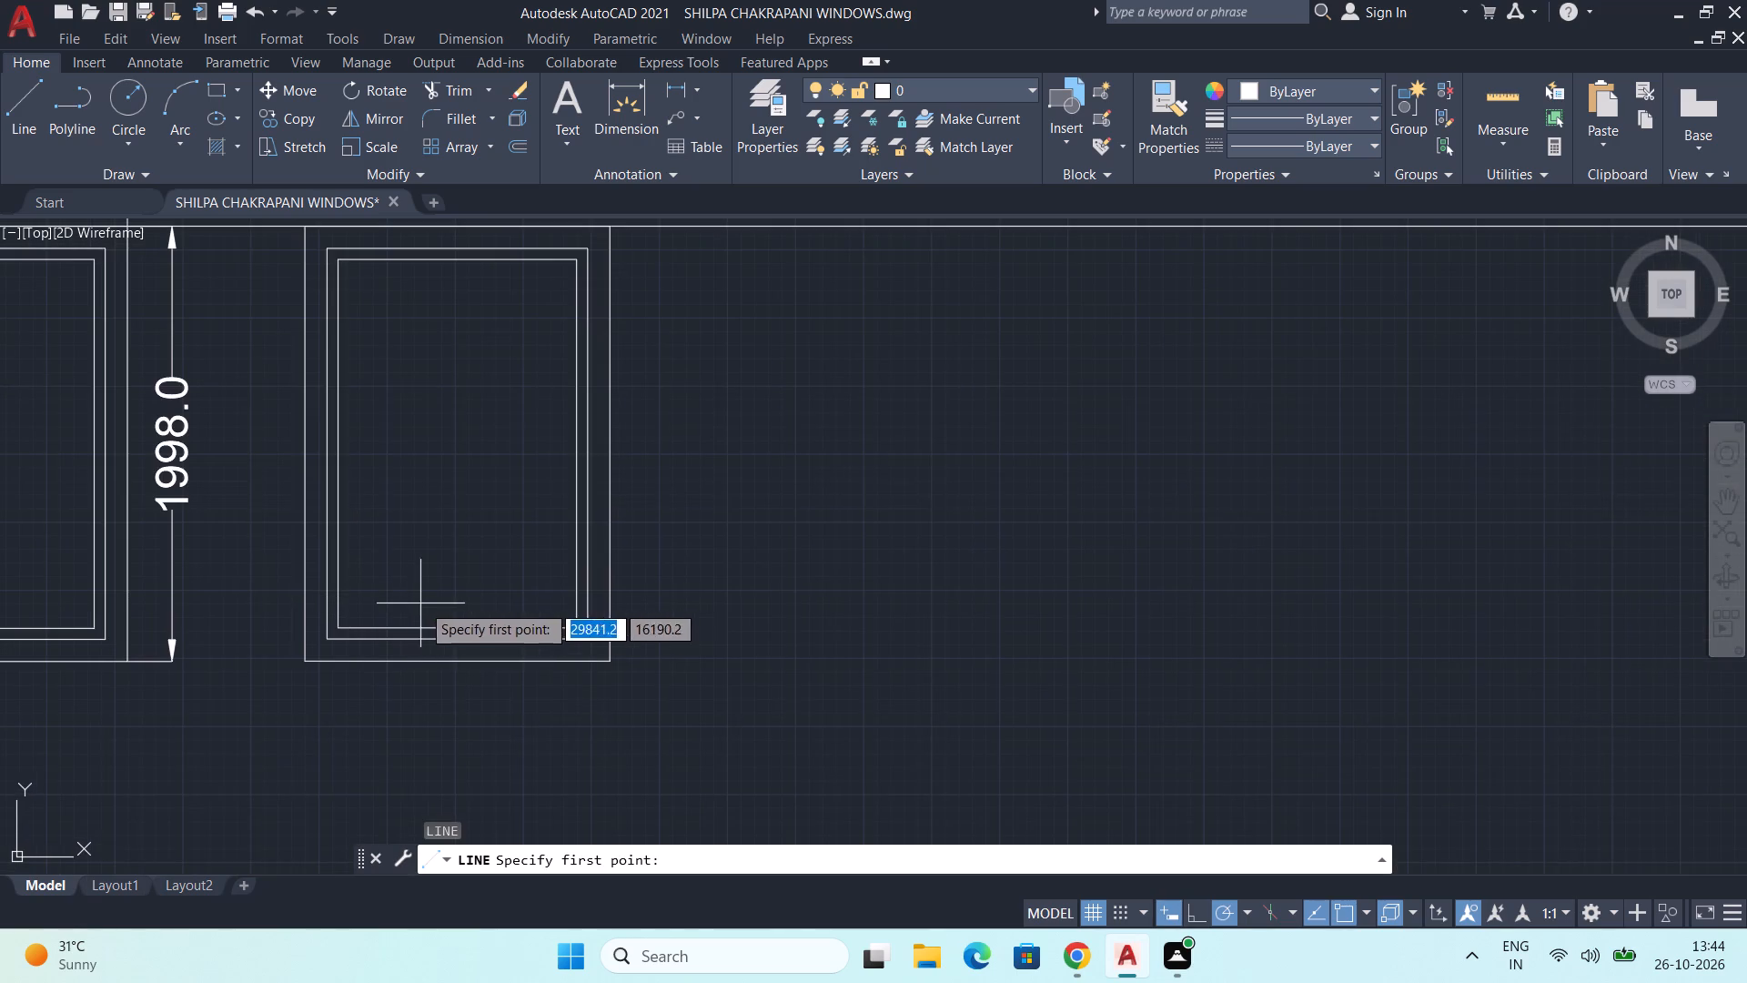
middle_click_drag(431, 611, 418, 630)
scroll(425, 653, "up", 1)
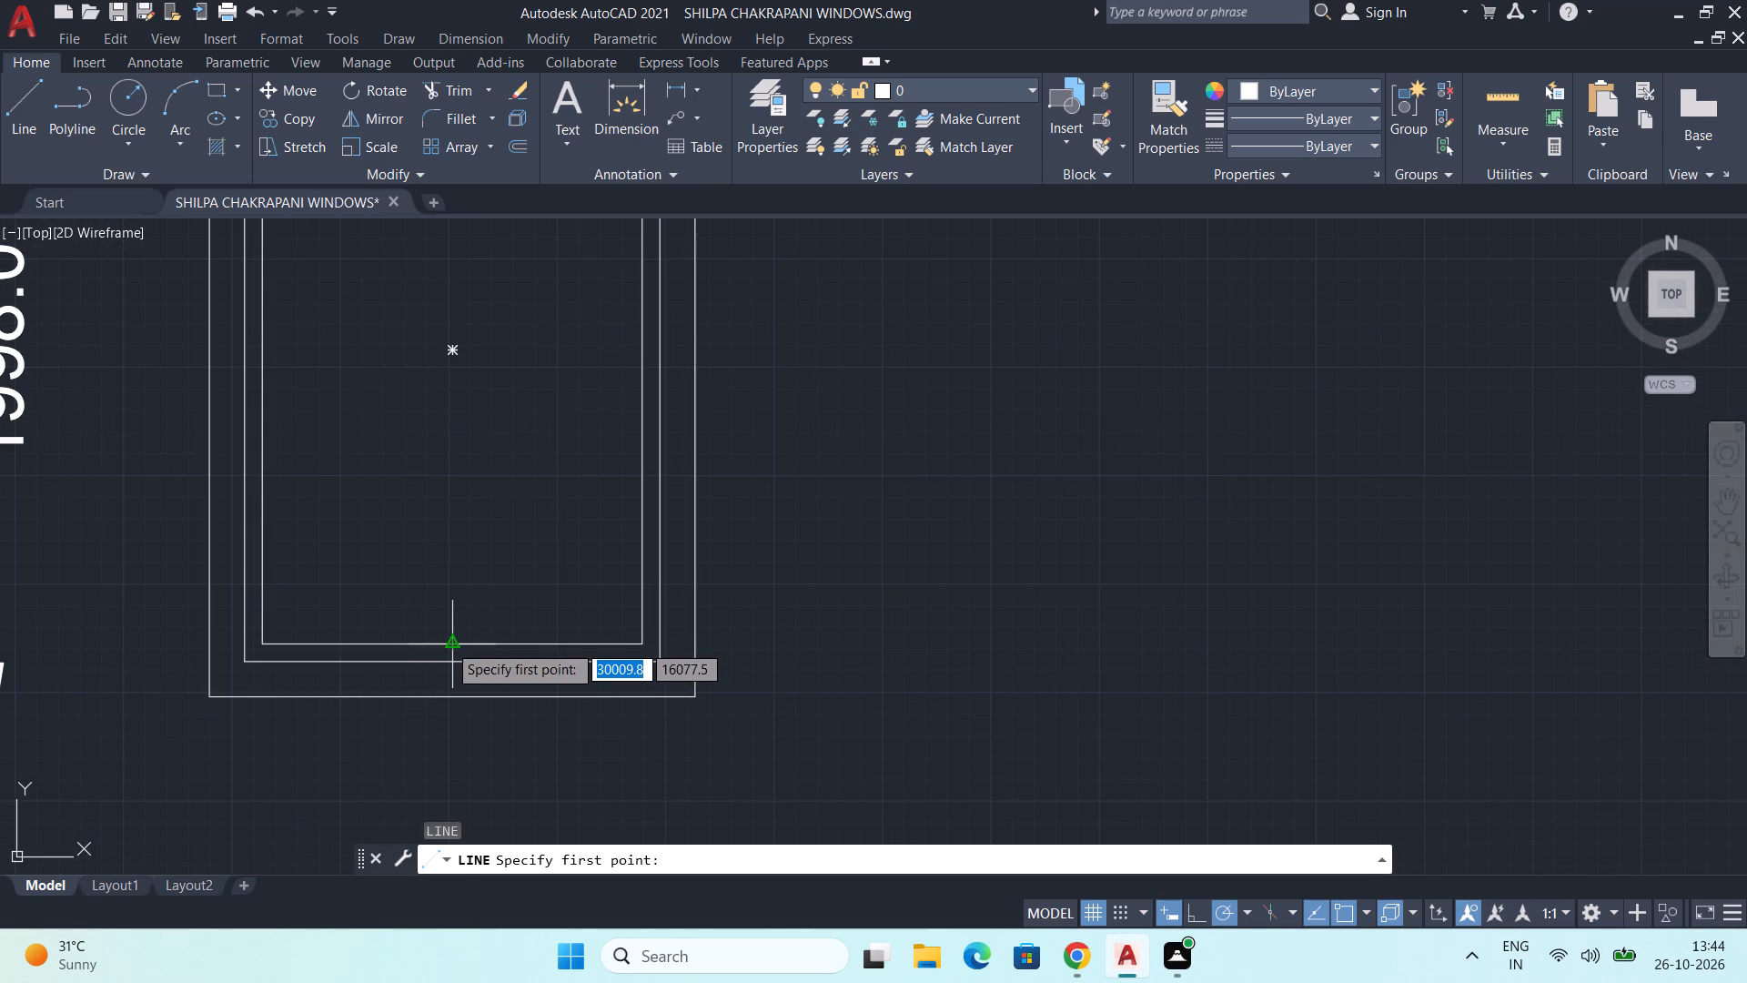
left_click(448, 644)
middle_click_drag(501, 410, 523, 525)
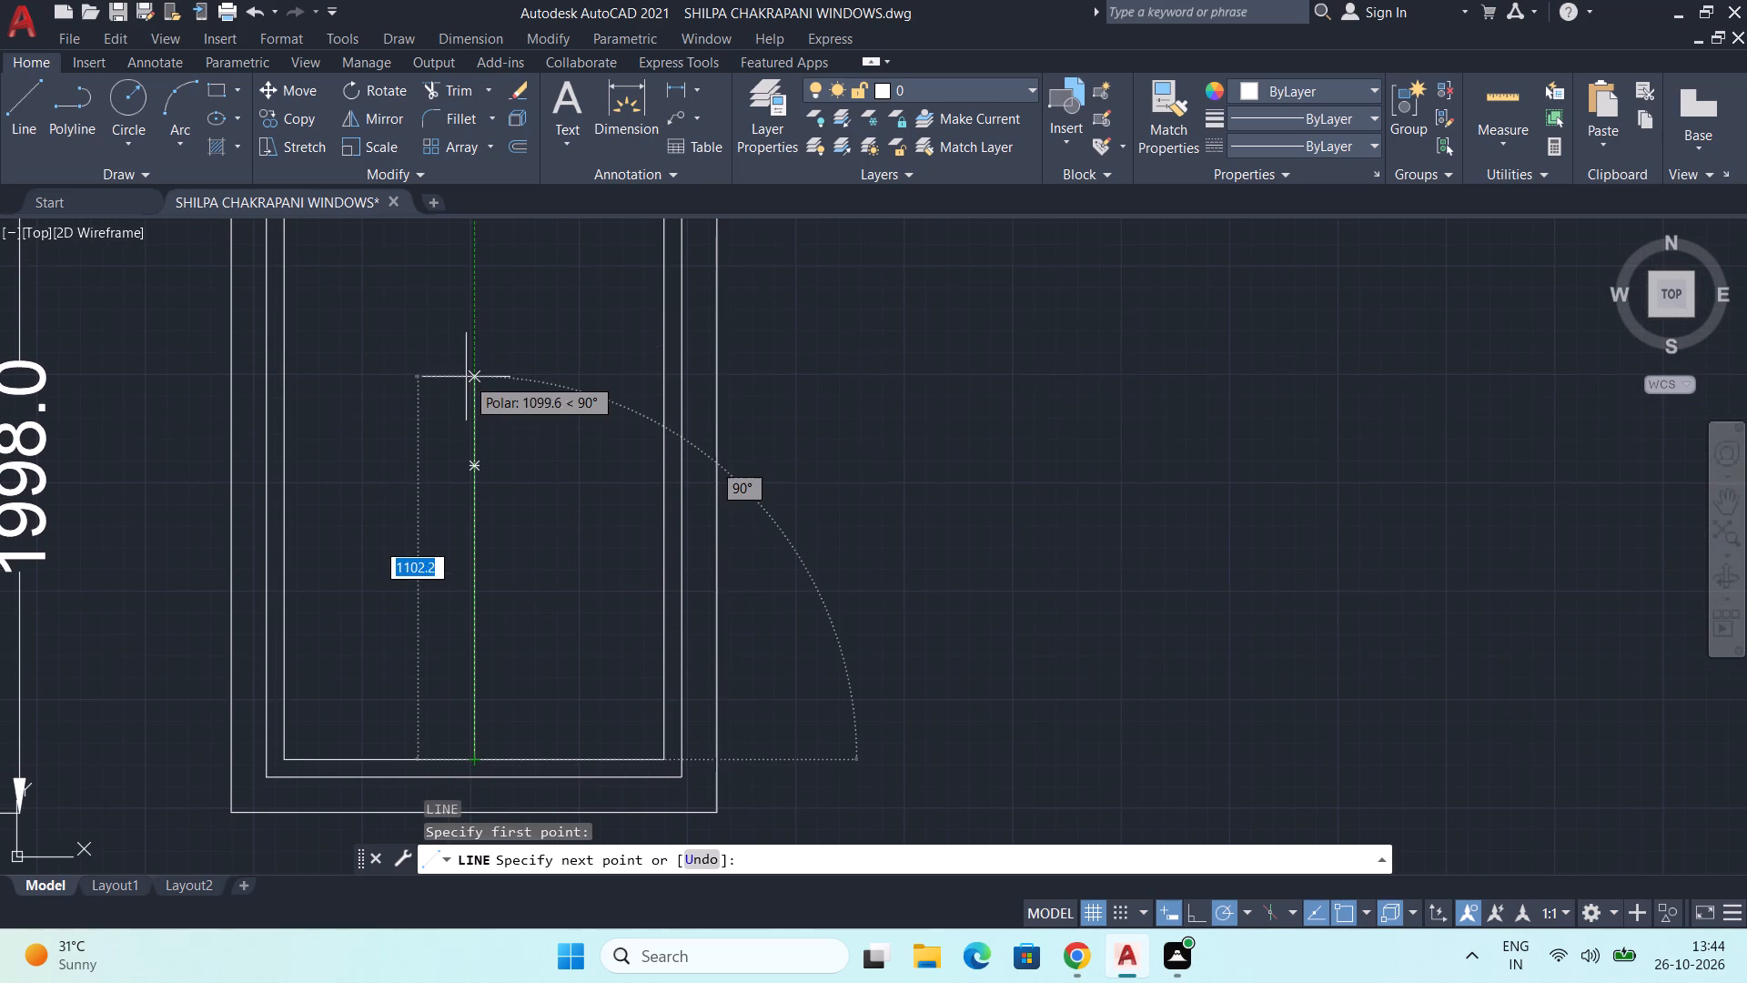
scroll(466, 370, "down", 1)
middle_click_drag(466, 370, 503, 413)
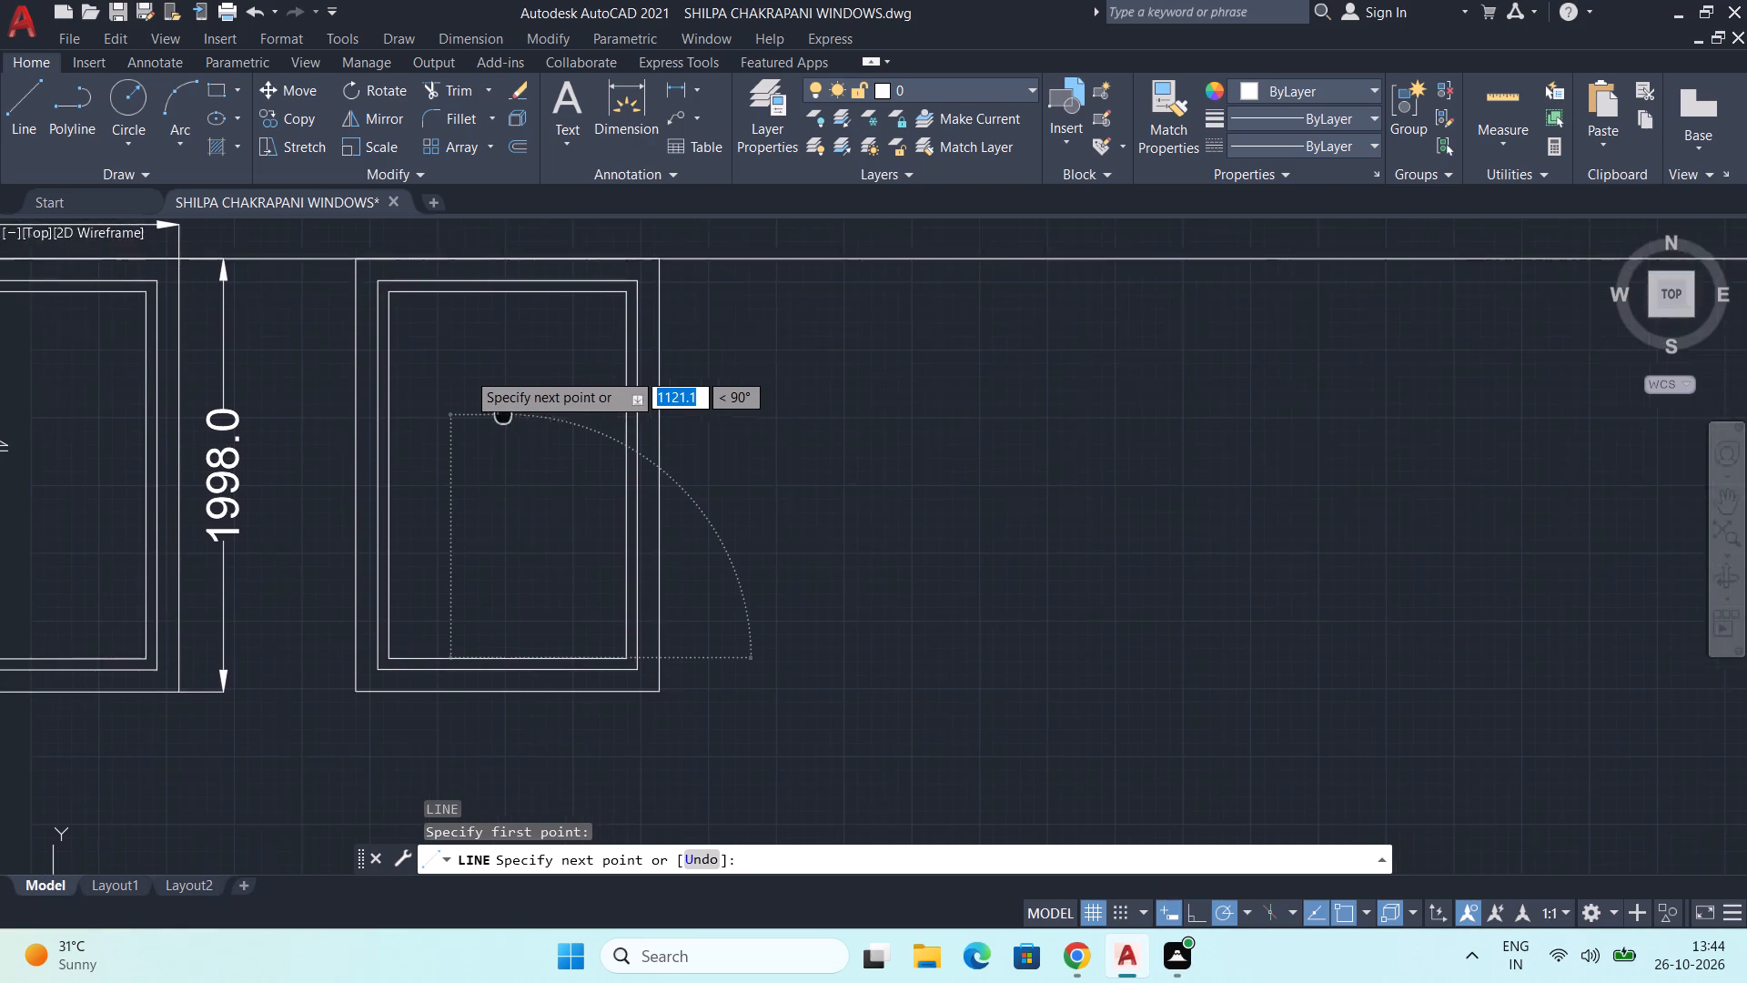
middle_click_drag(503, 413, 539, 429)
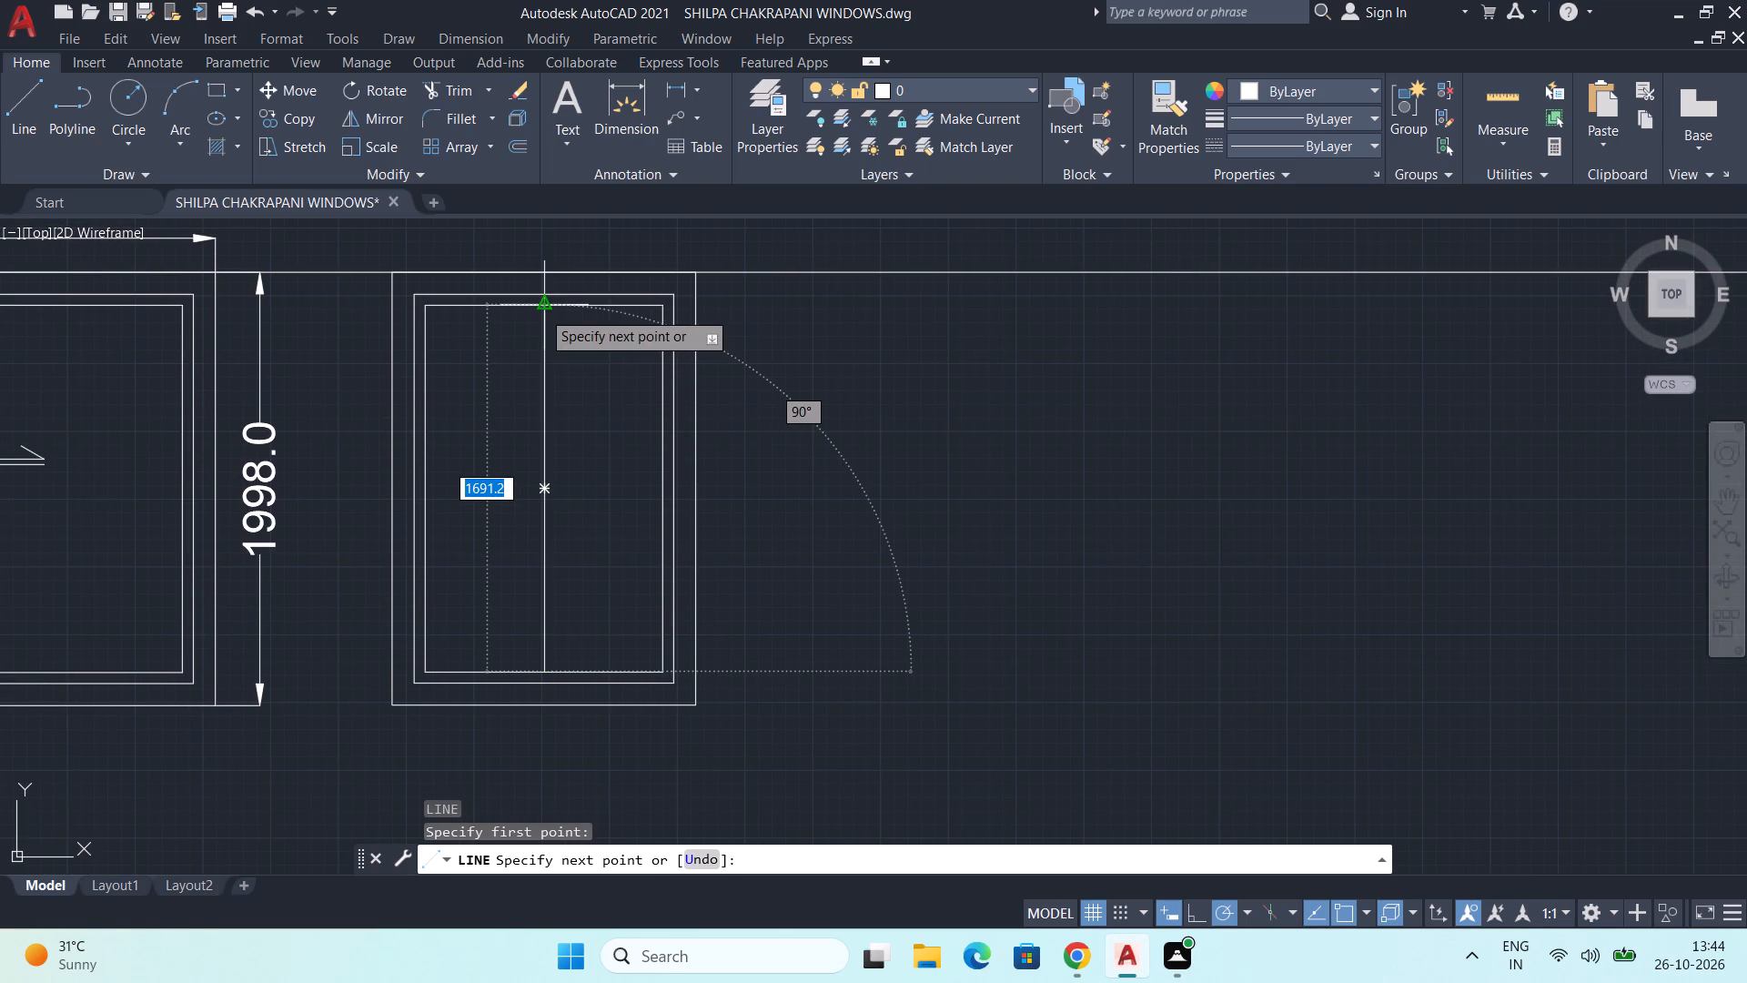
scroll(541, 310, "up", 2)
left_click(537, 301)
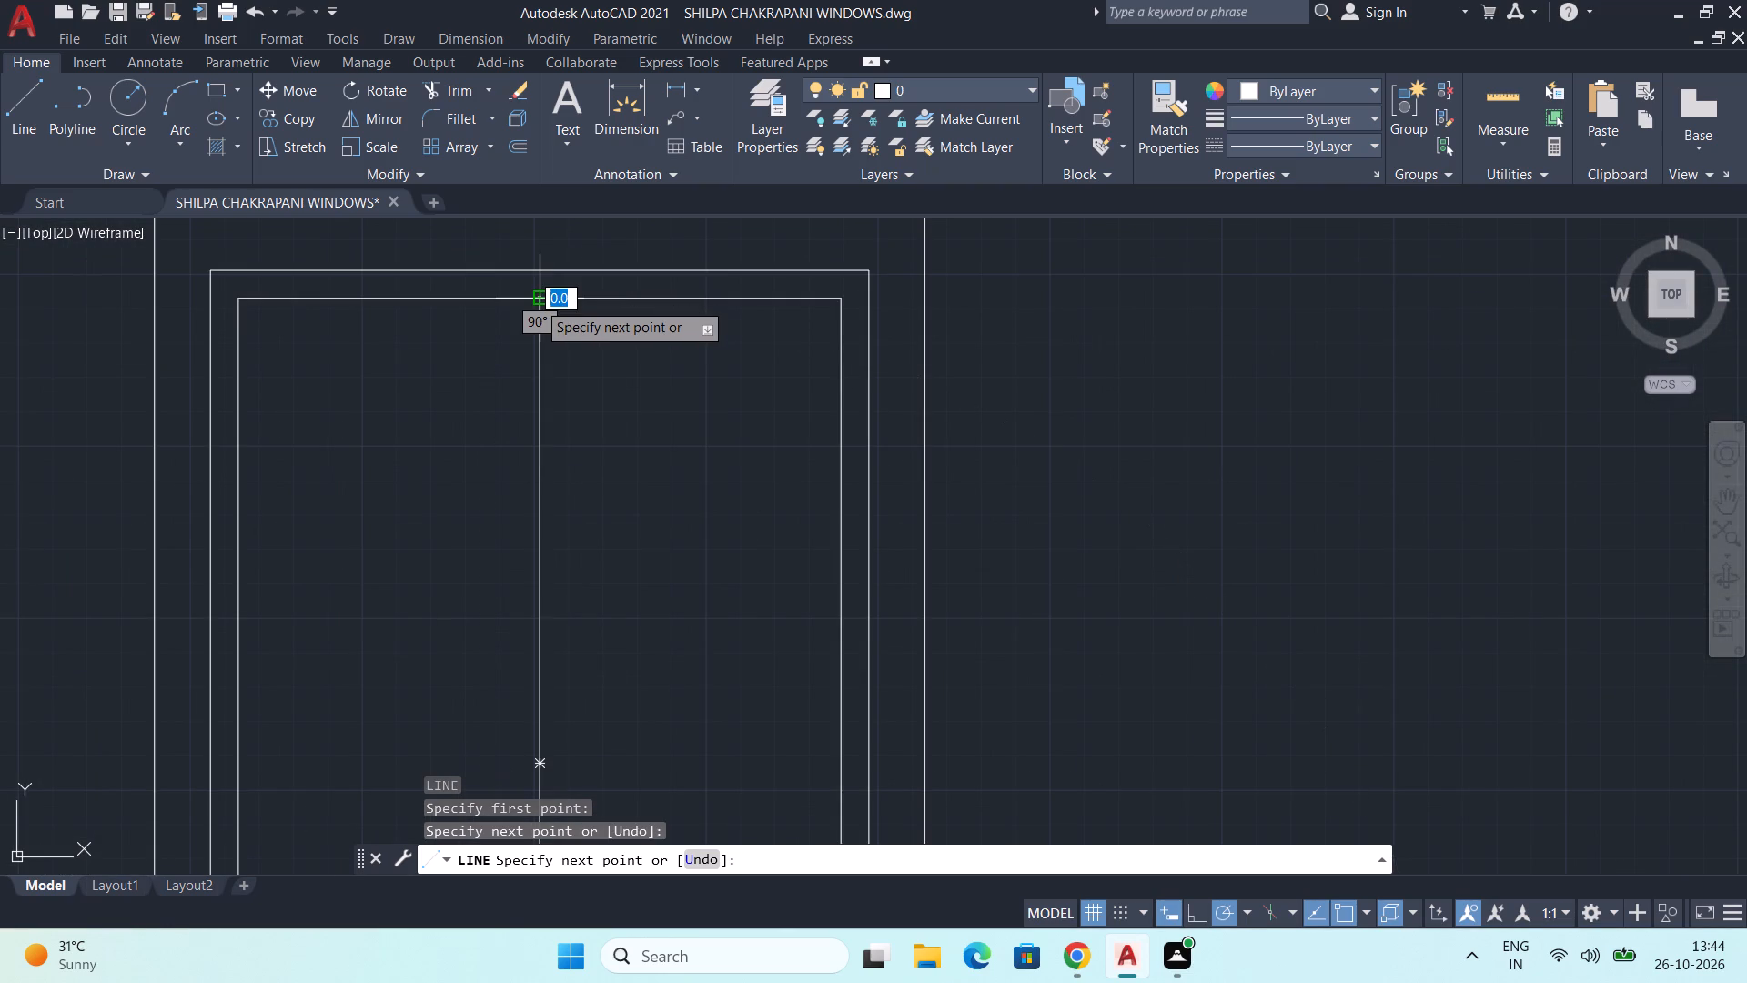
key("Escape")
Offset the new window's vertical centre line by 25.4 to both sides to form the mullion.
scroll(562, 354, "down", 2)
middle_click_drag(570, 493, 543, 466)
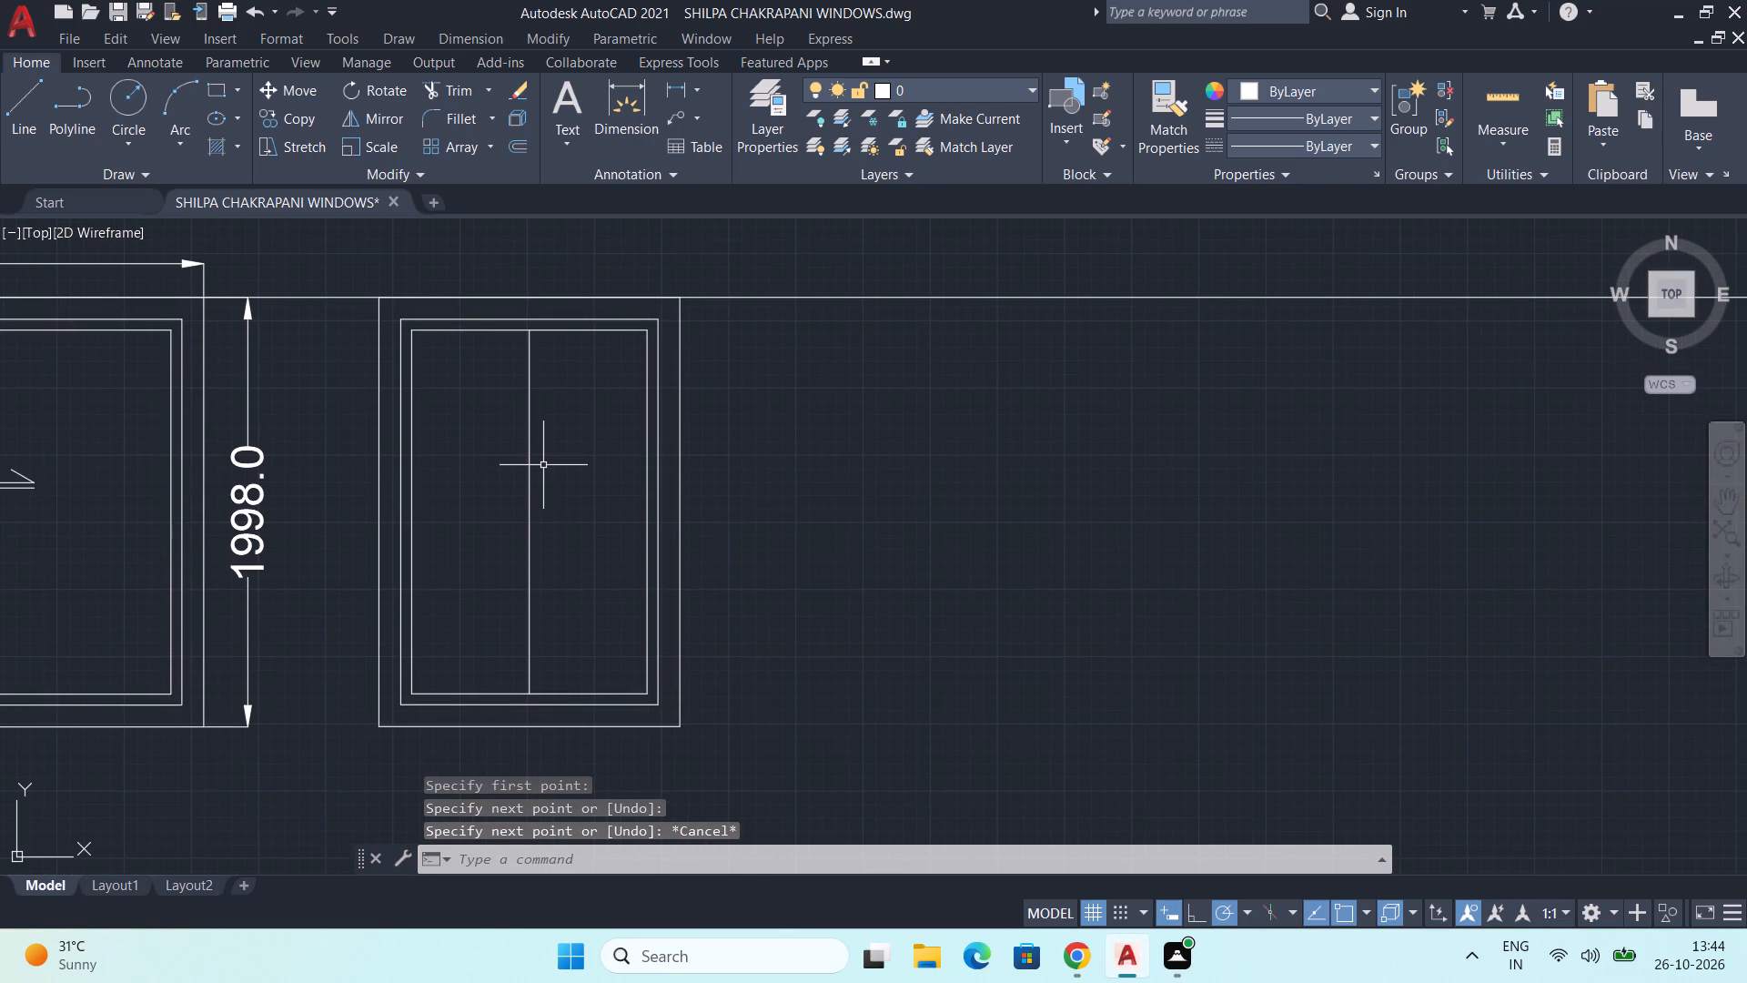
type("OFF")
key("Return")
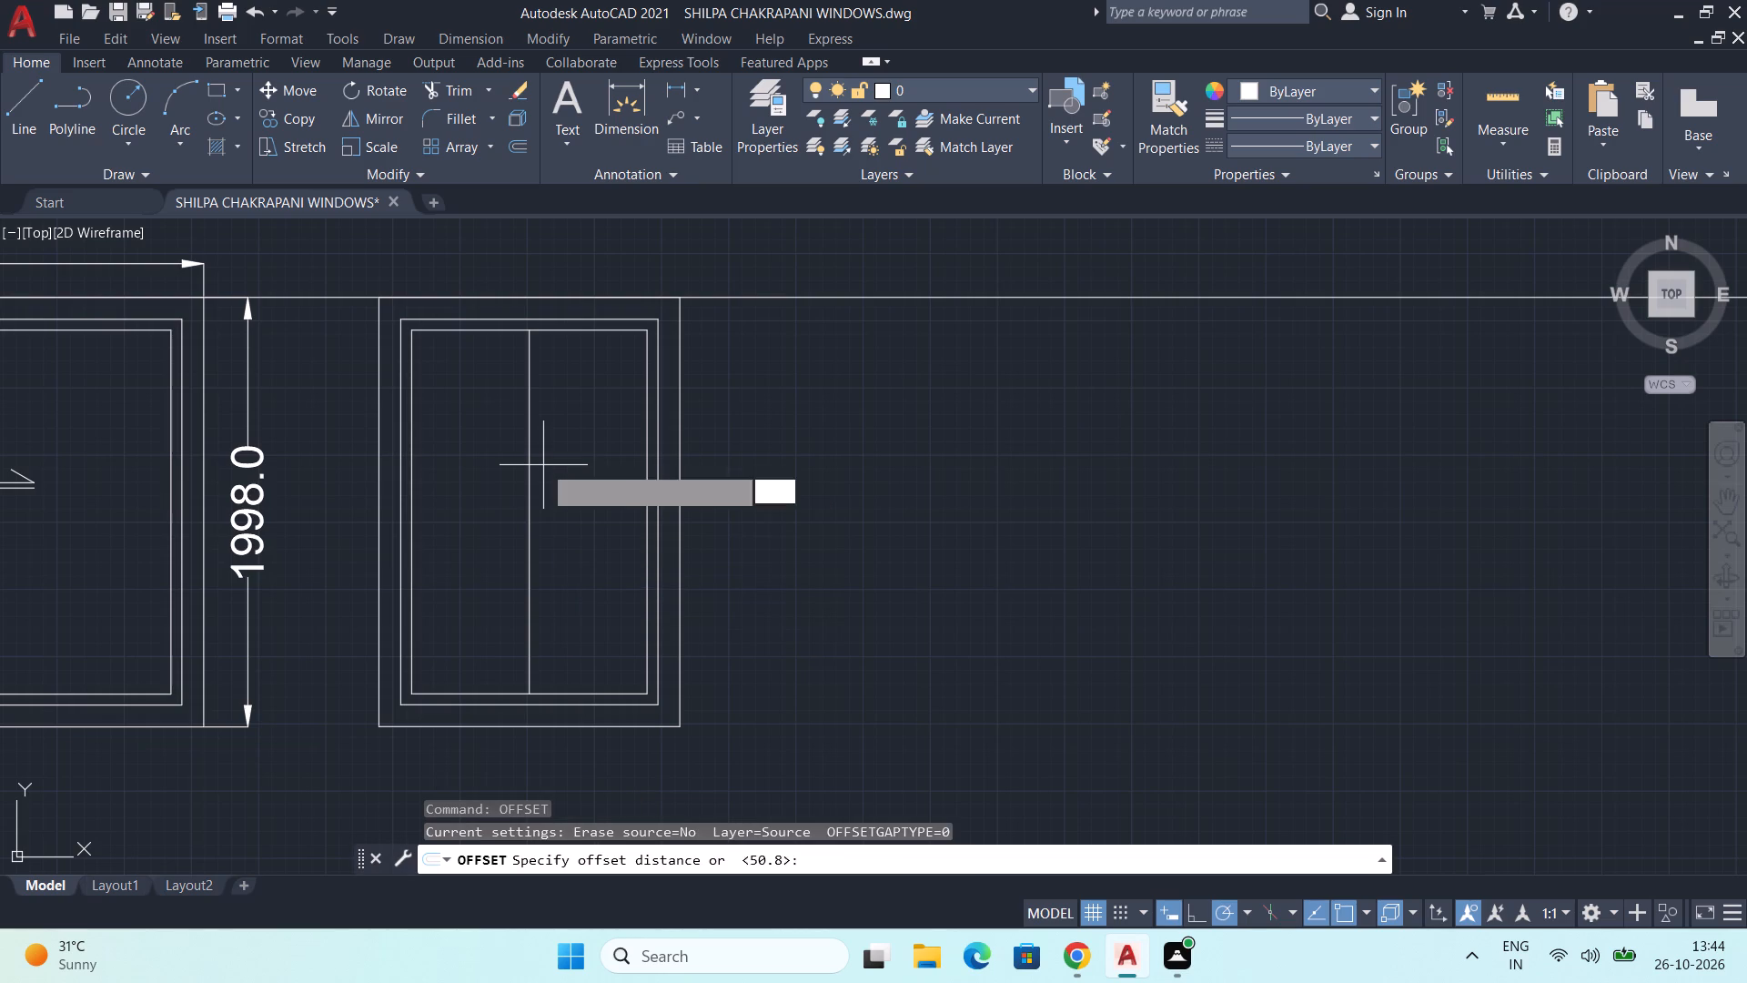
type("25.4")
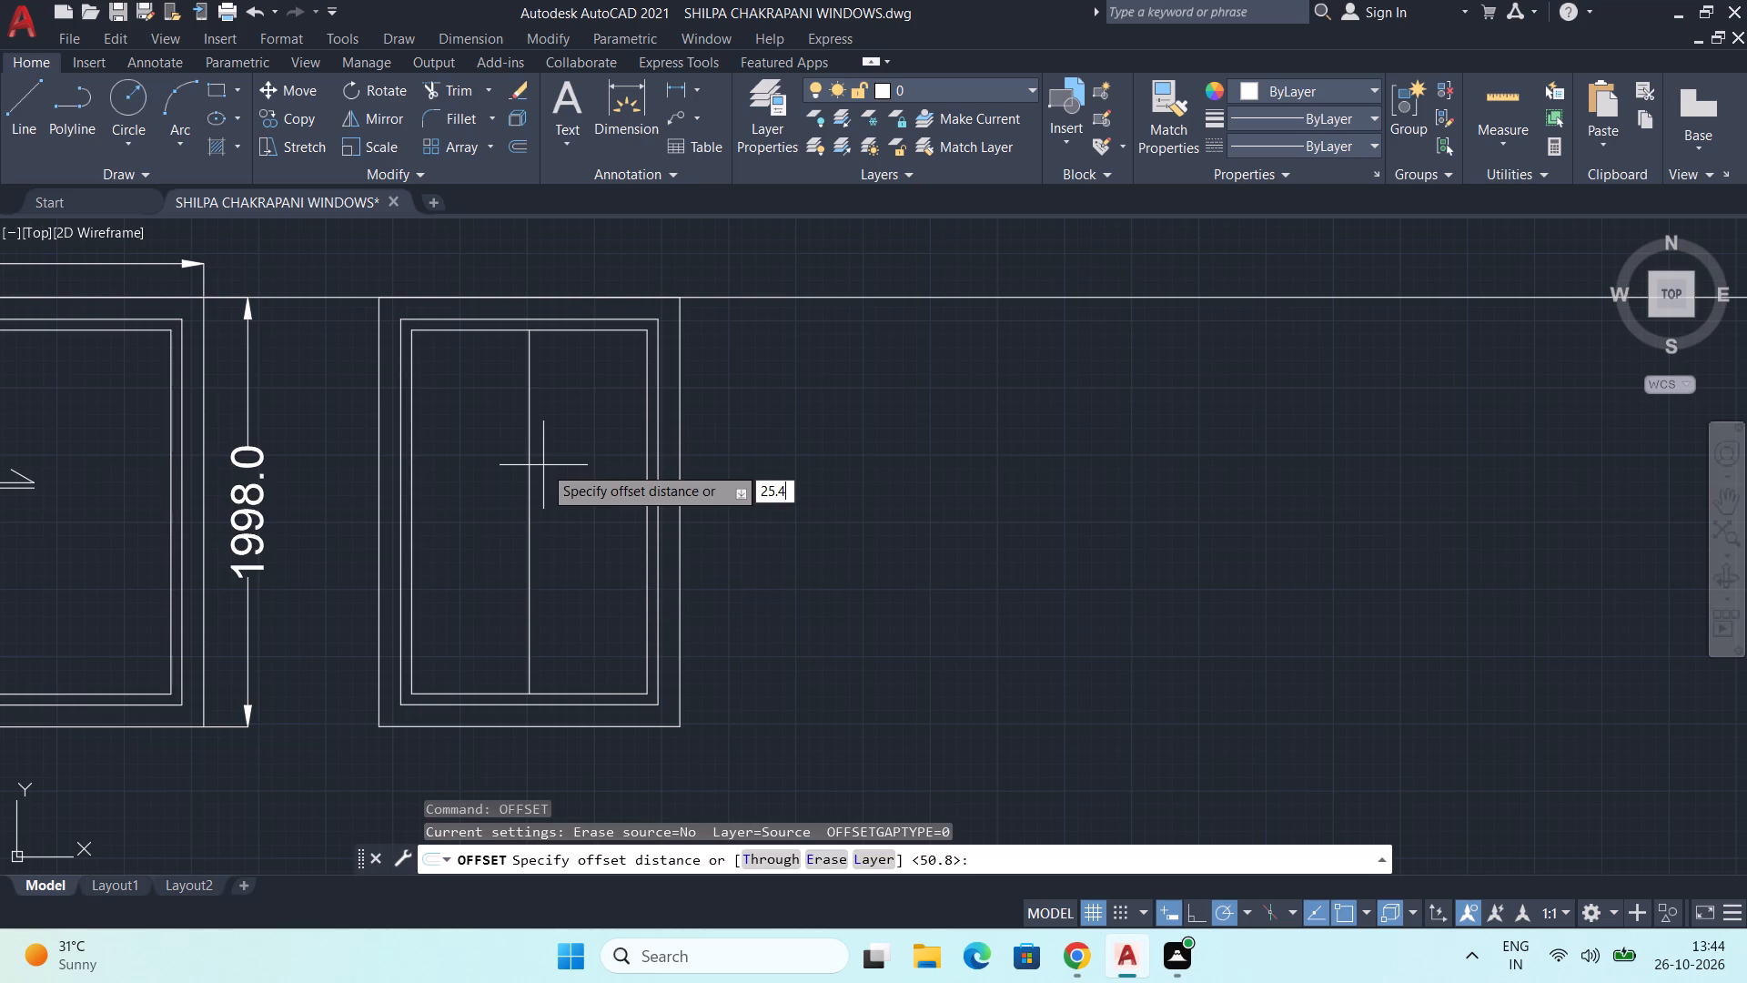
key("Return")
scroll(556, 471, "up", 2)
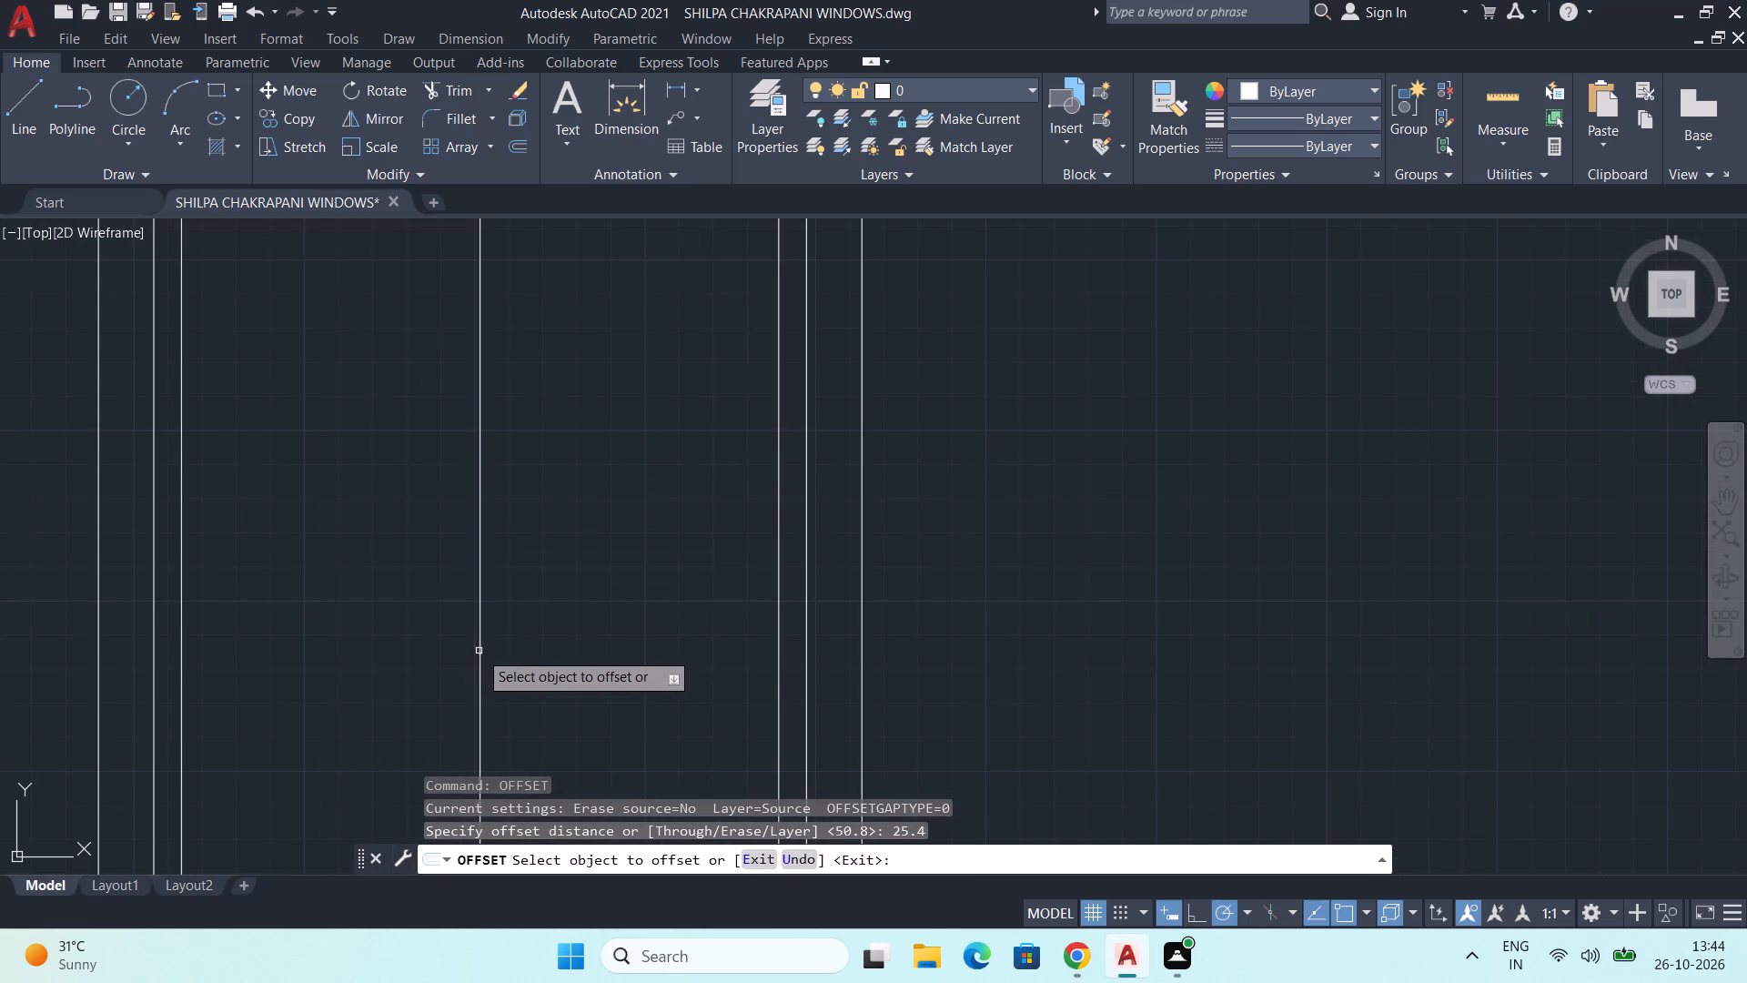
left_click(480, 648)
left_click(534, 644)
left_click(478, 658)
left_click(437, 666)
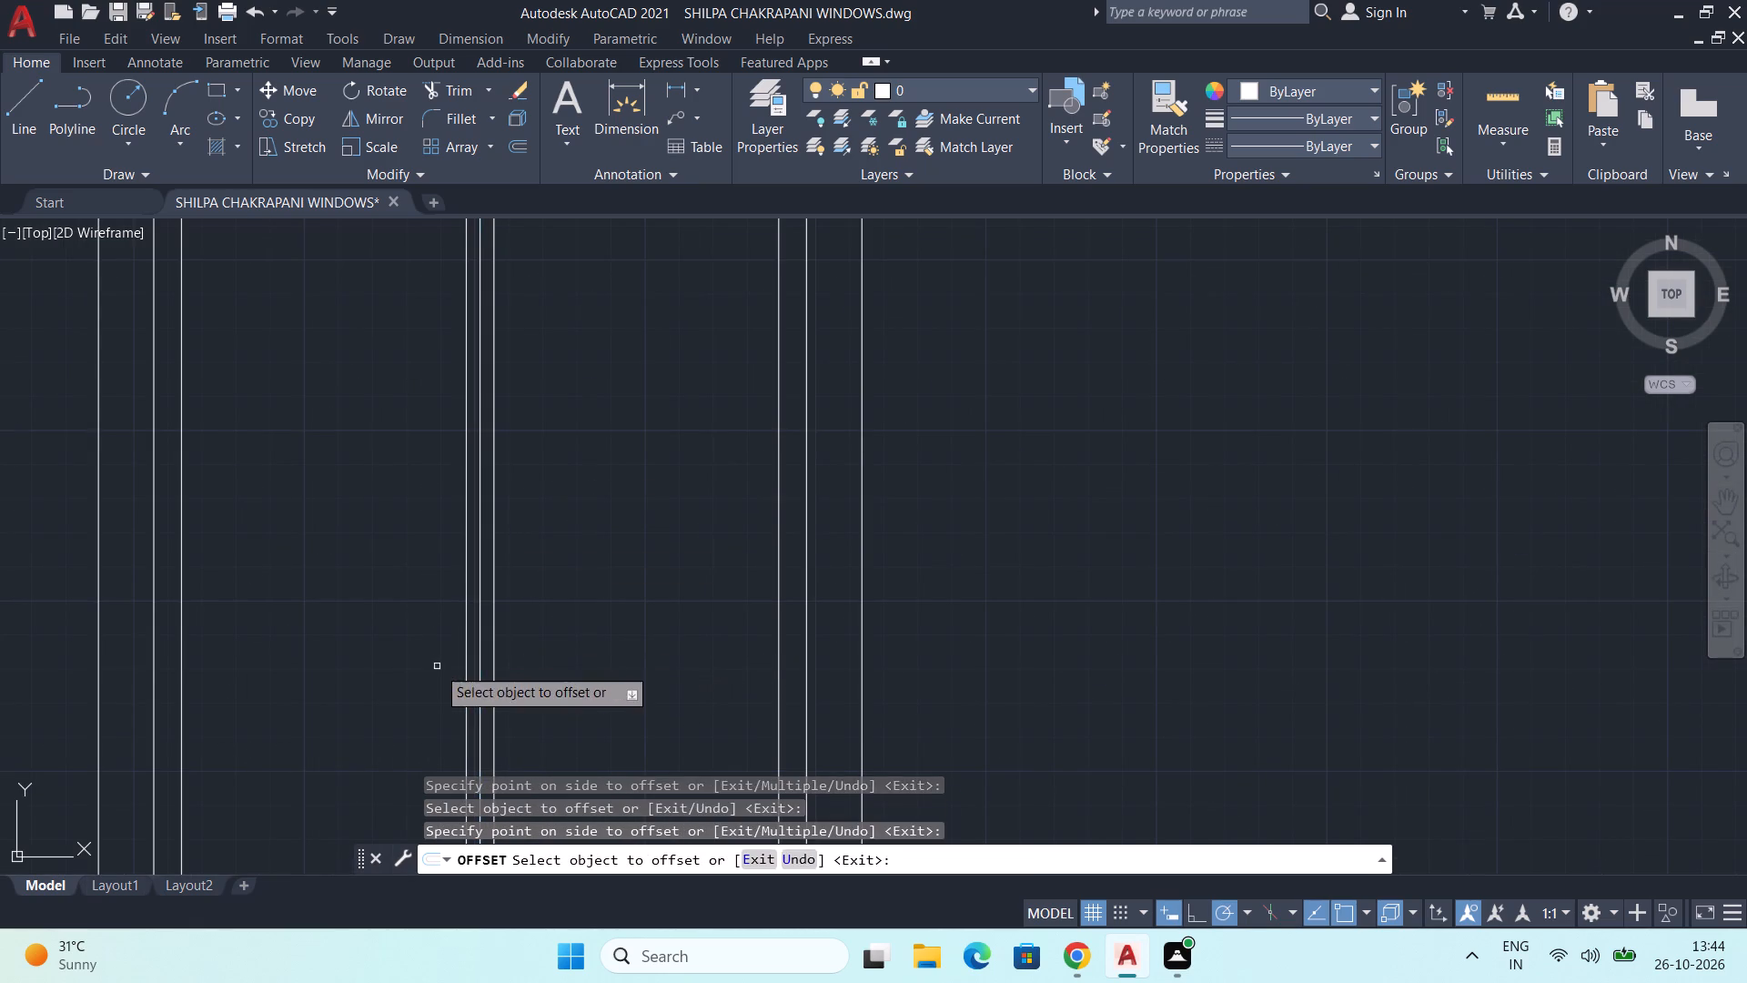
key("space")
Delete the original vertical centre line between the two mullion lines of the new two-panel window.
left_click(484, 676)
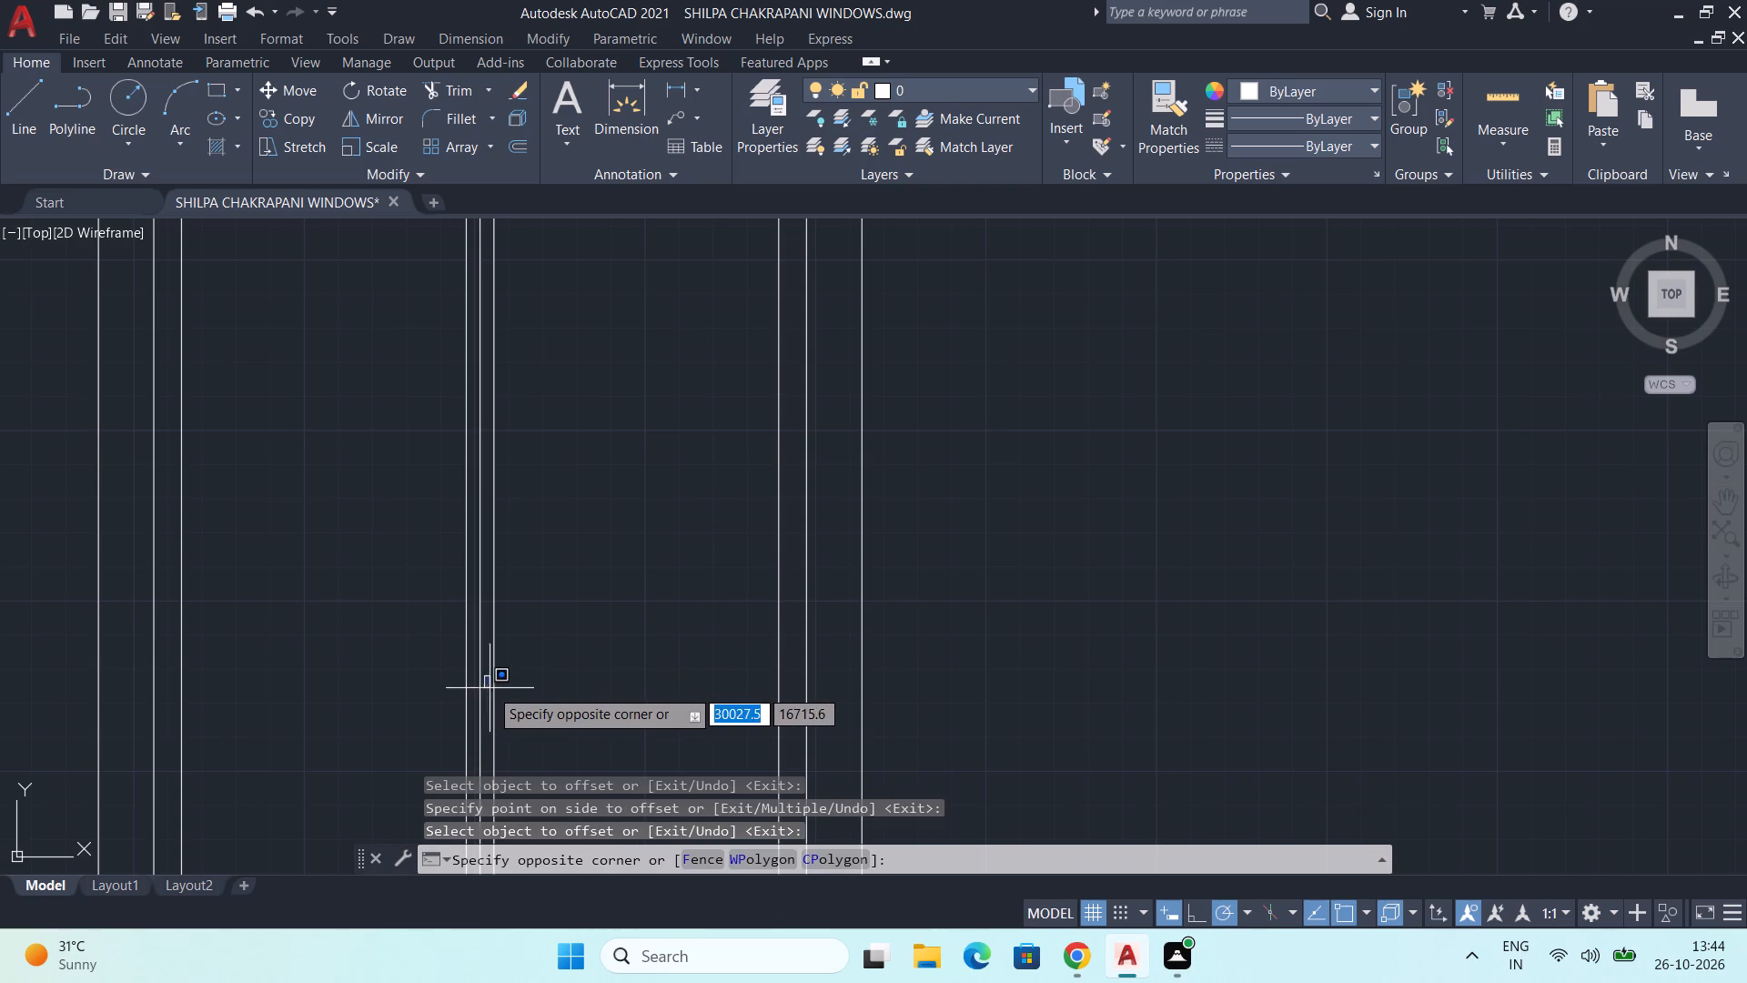
left_click(480, 704)
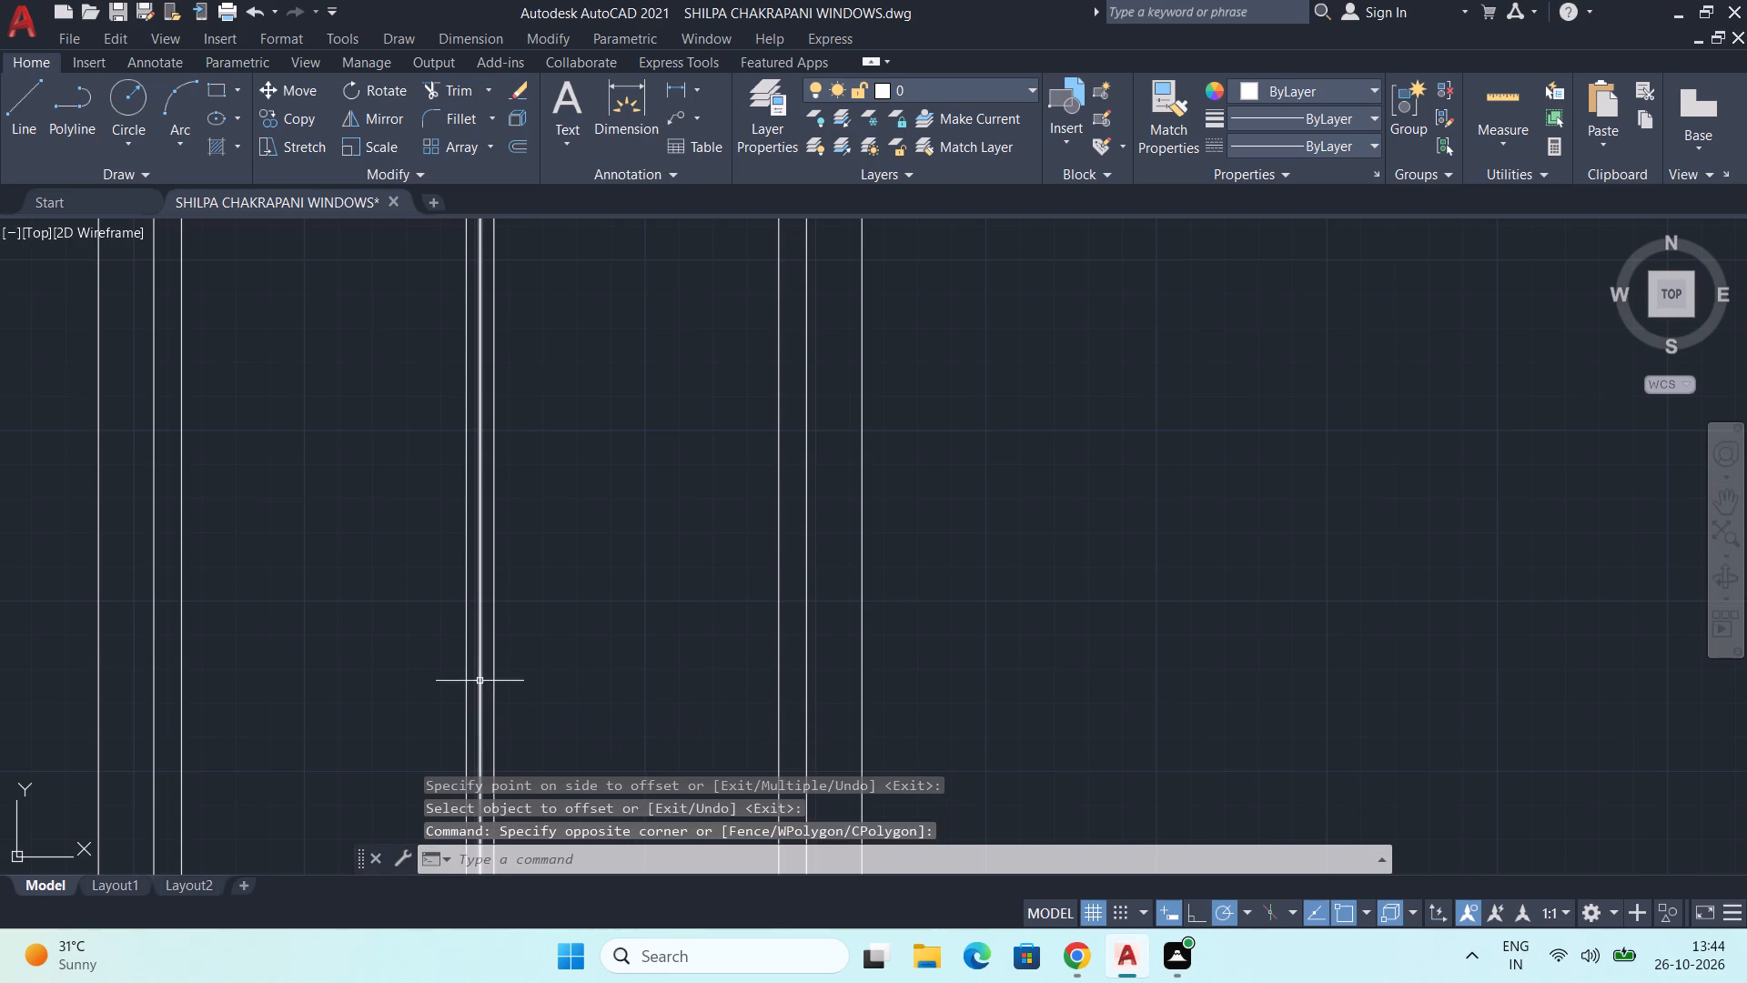
left_click(480, 679)
key("Delete")
Copy the fixed-panel cross from the first panel of the 4062 window to the centre of both panels of the new window.
scroll(489, 664, "down", 3)
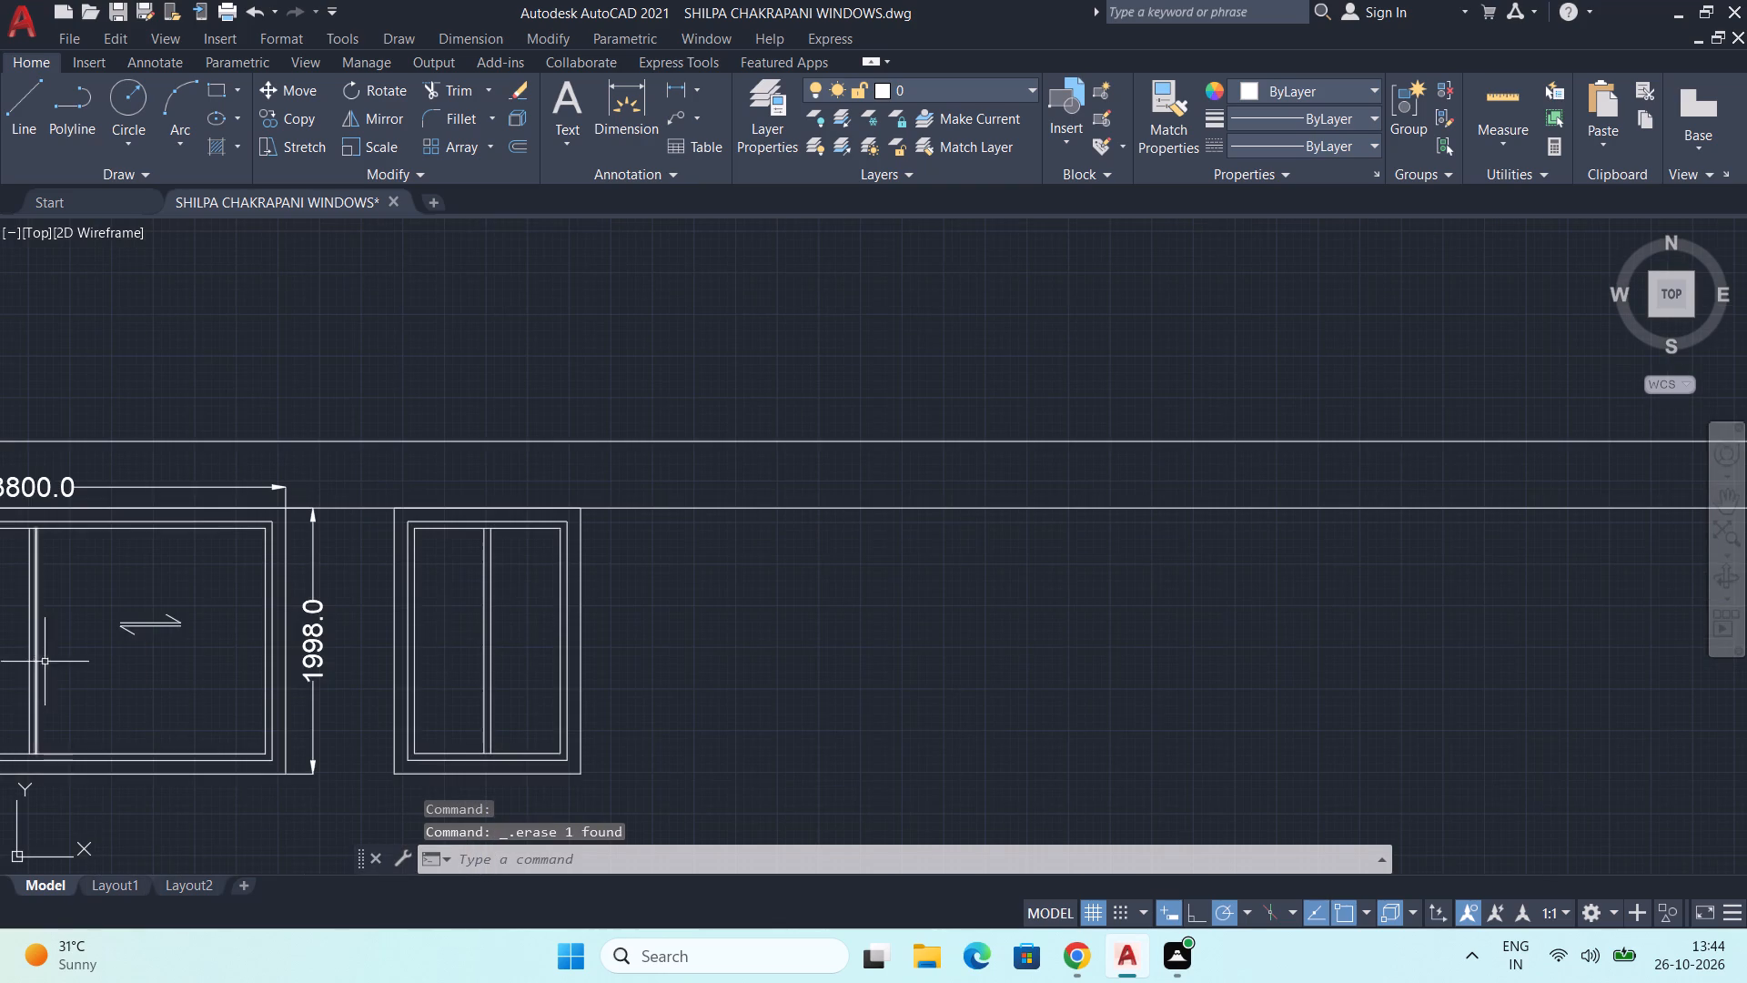
scroll(79, 657, "down", 3)
middle_click_drag(144, 720, 225, 746)
scroll(895, 596, "up", 2)
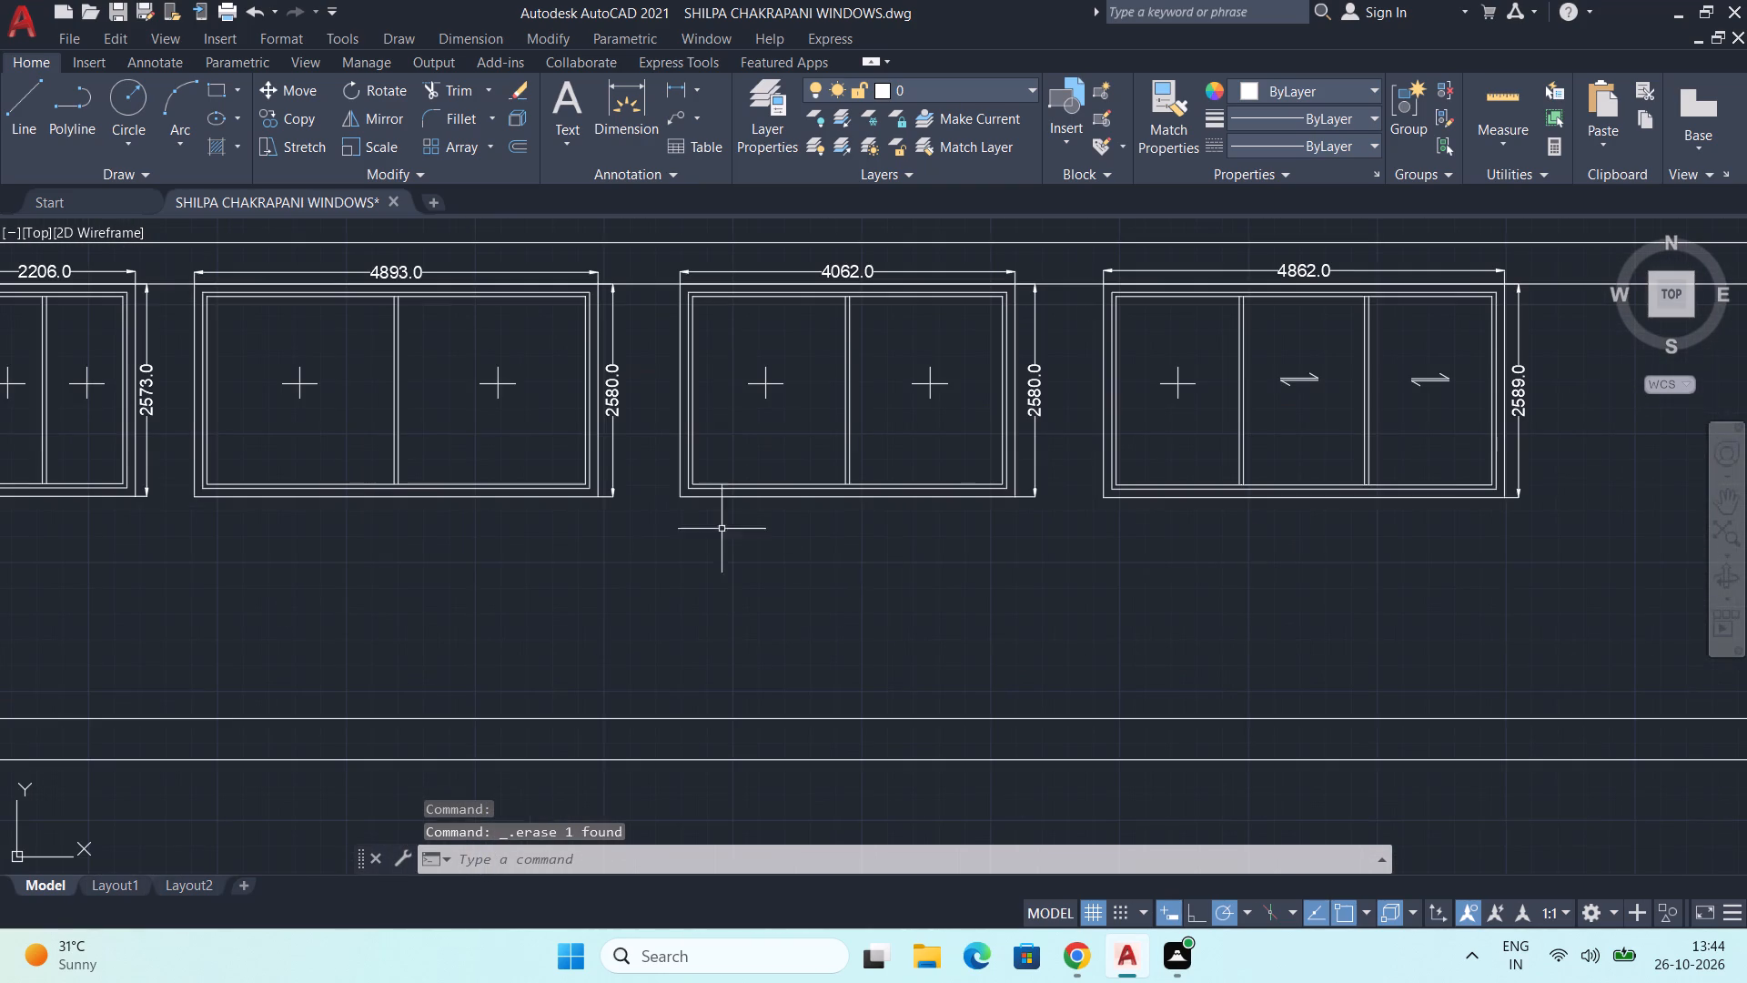
left_click_drag(737, 355, 749, 360)
left_click(810, 426)
key("c")
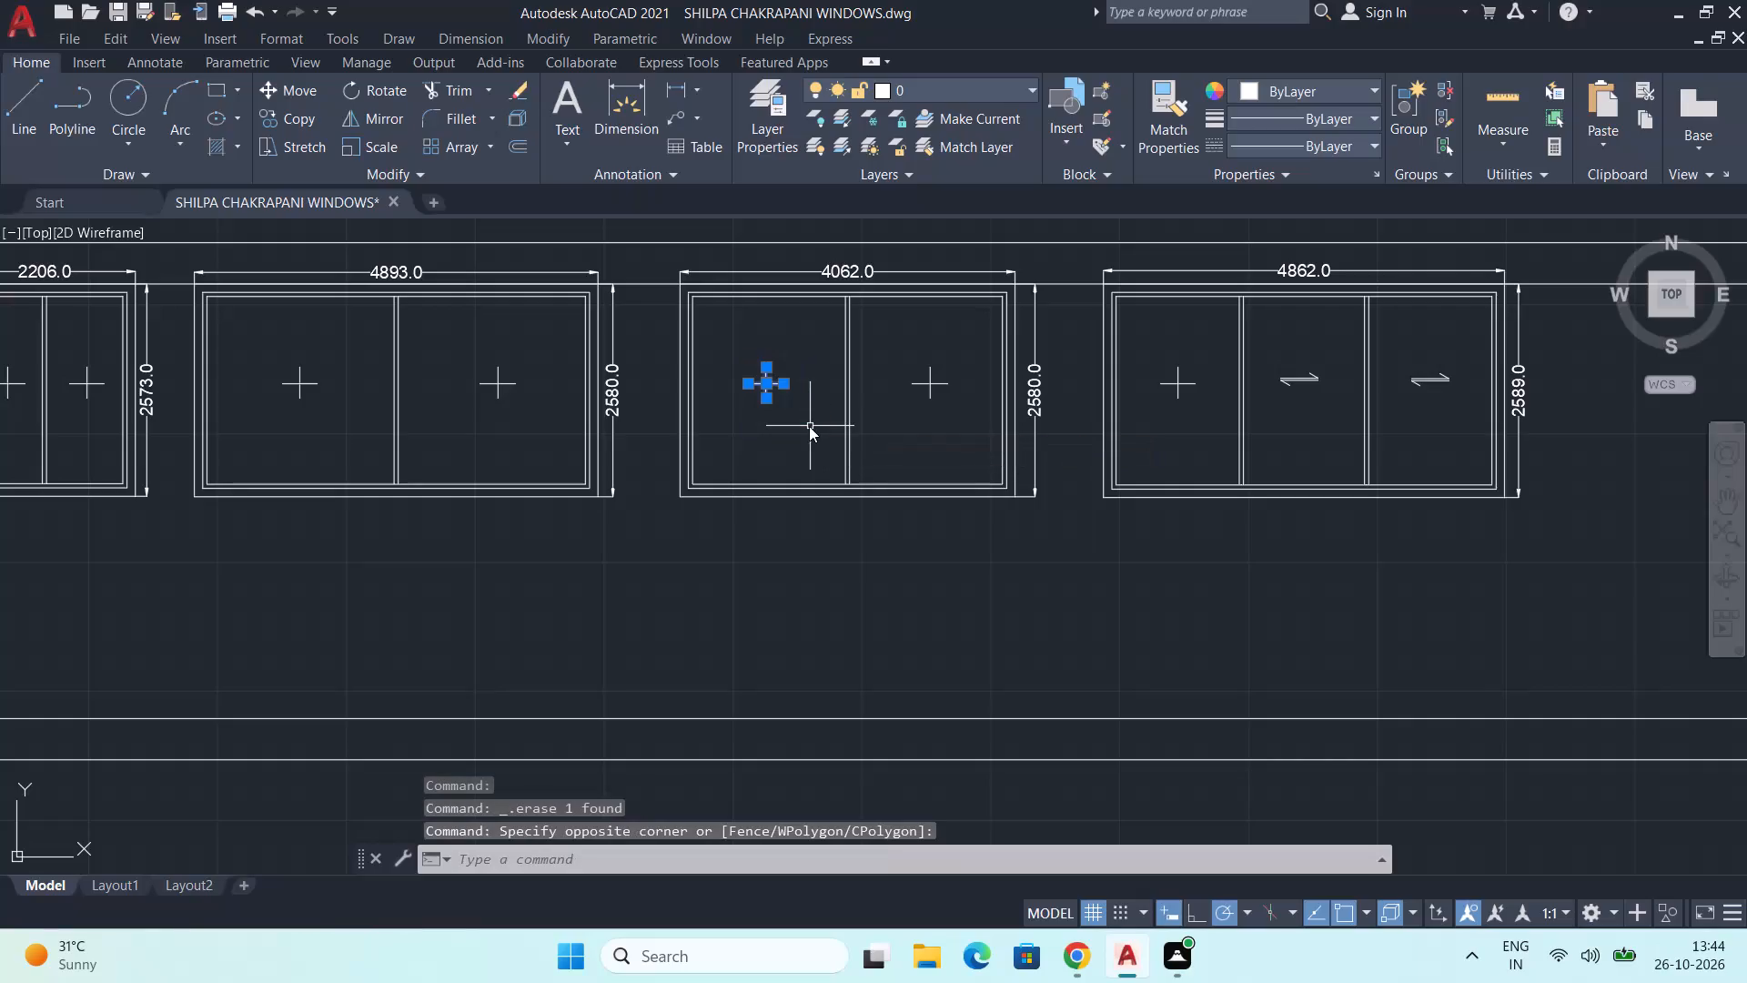
key("o")
key("Return")
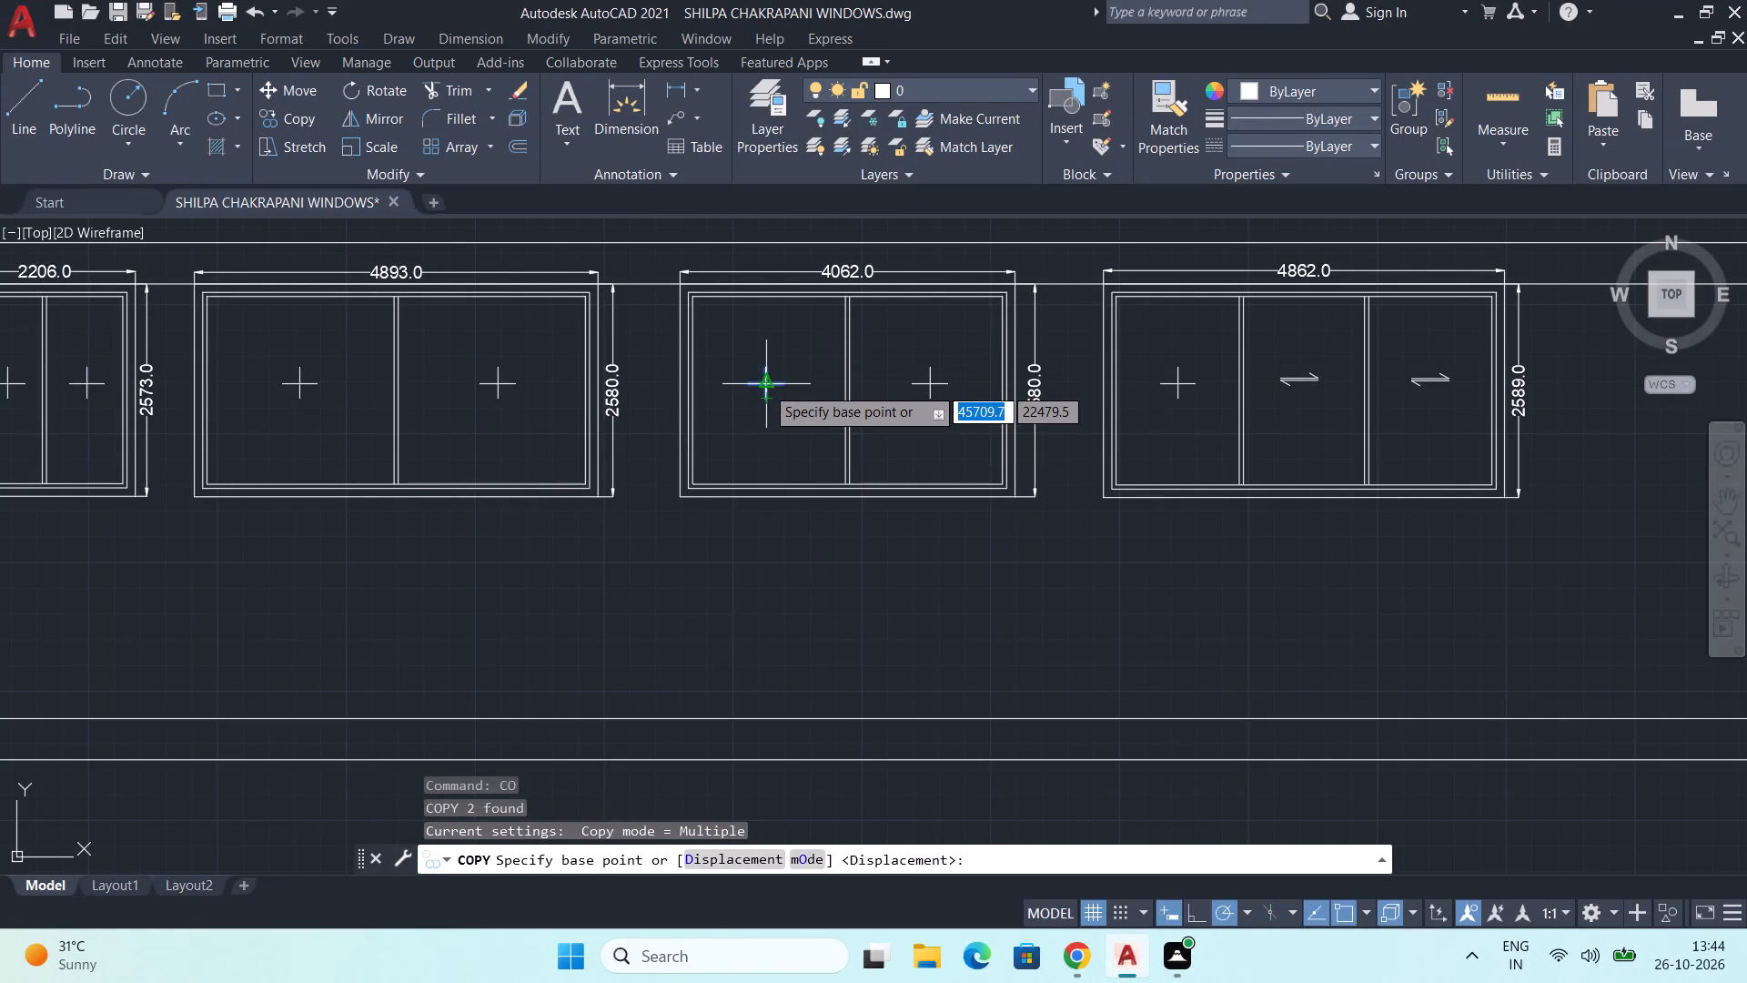
left_click(765, 386)
scroll(314, 597, "down", 2)
middle_click_drag(262, 704, 593, 306)
middle_click_drag(282, 465, 525, 531)
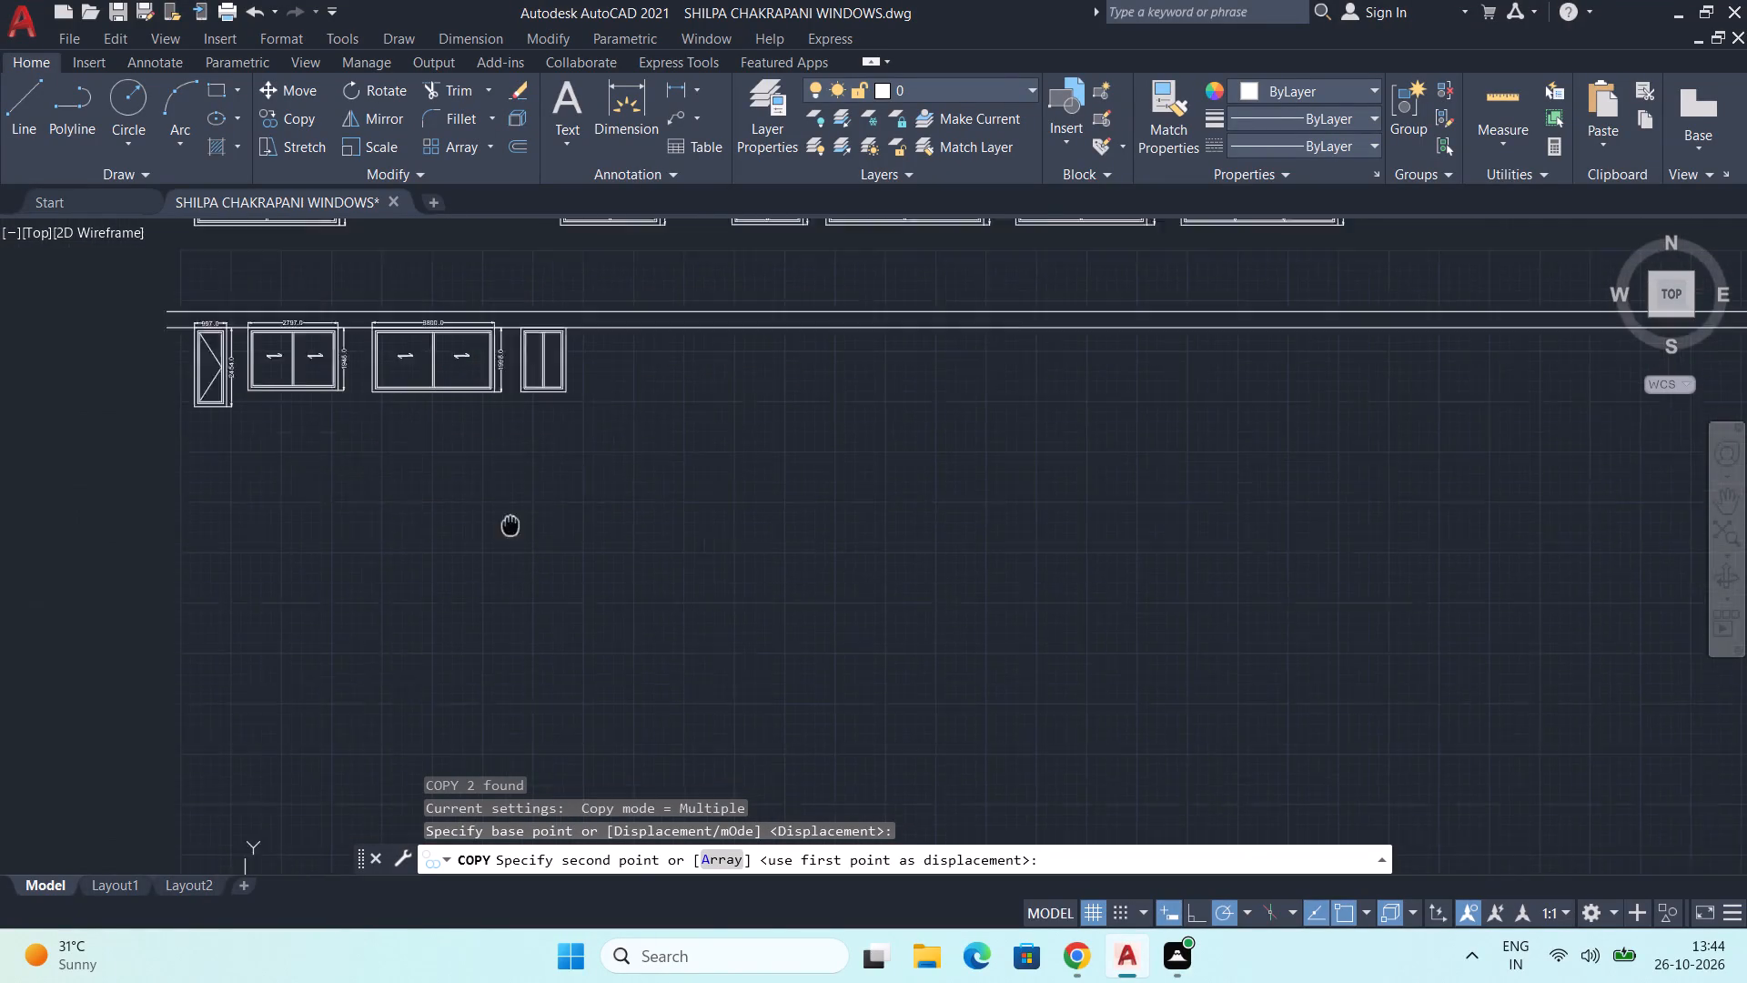
middle_click_drag(525, 531, 568, 557)
scroll(589, 416, "up", 5)
middle_click_drag(582, 370, 565, 550)
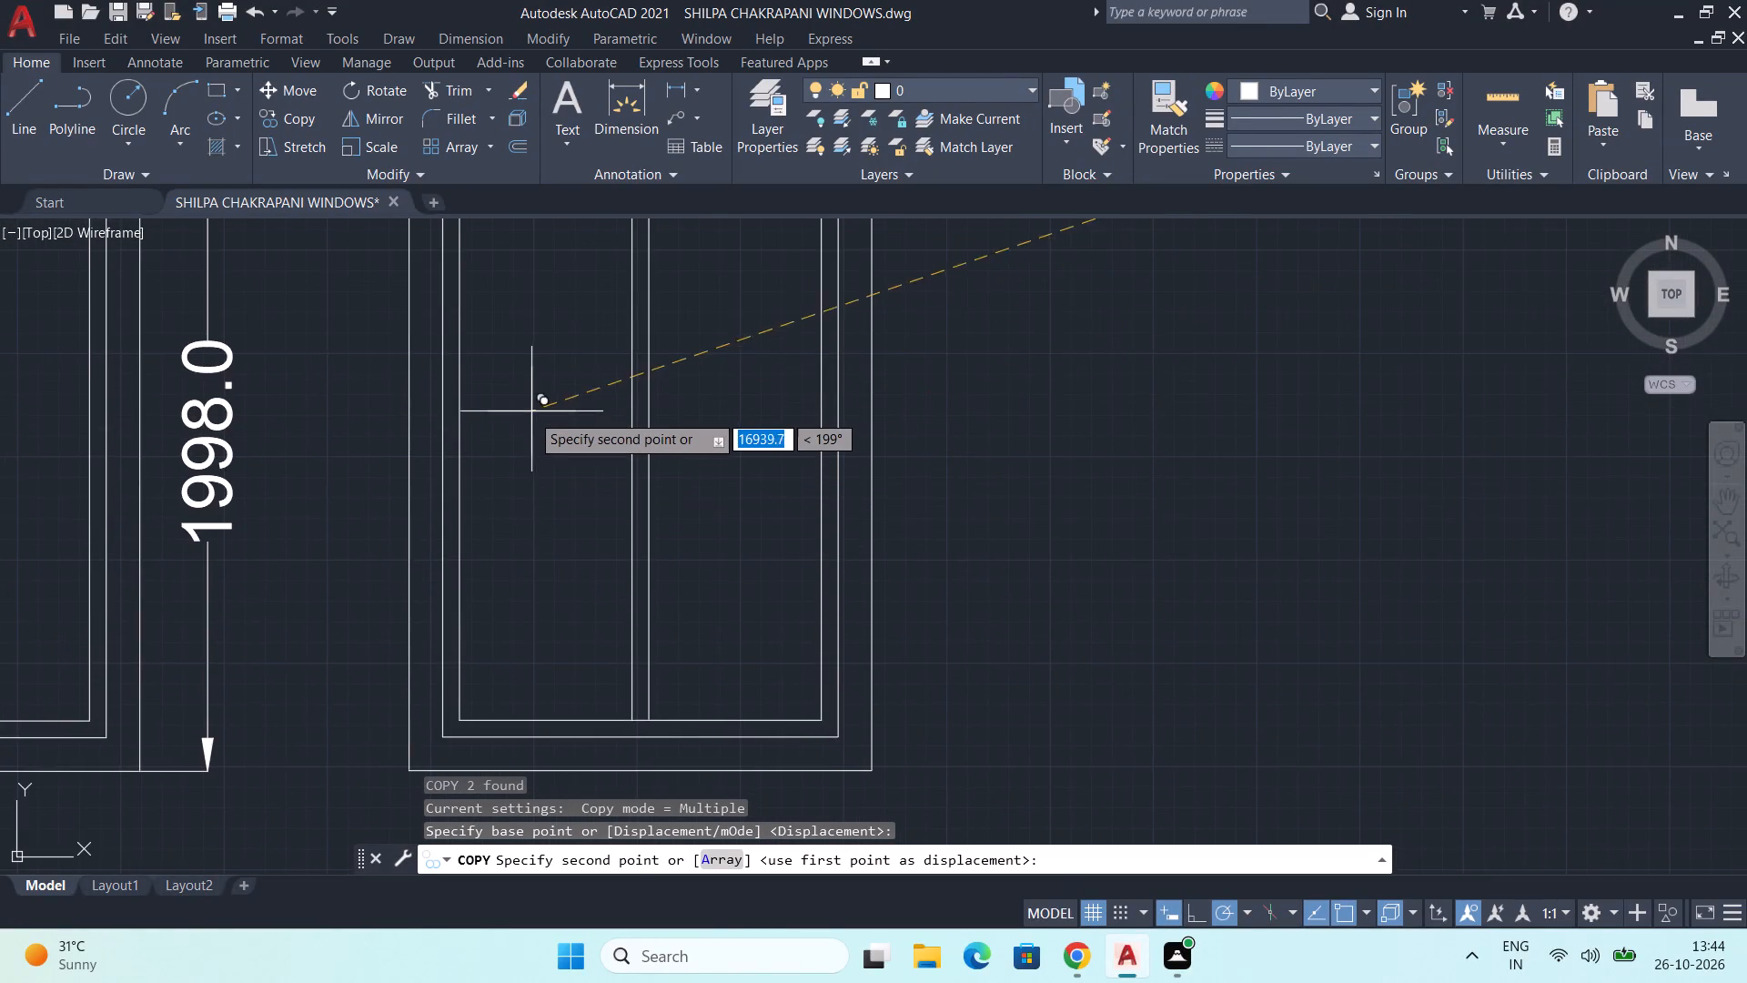
scroll(530, 430, "down", 1)
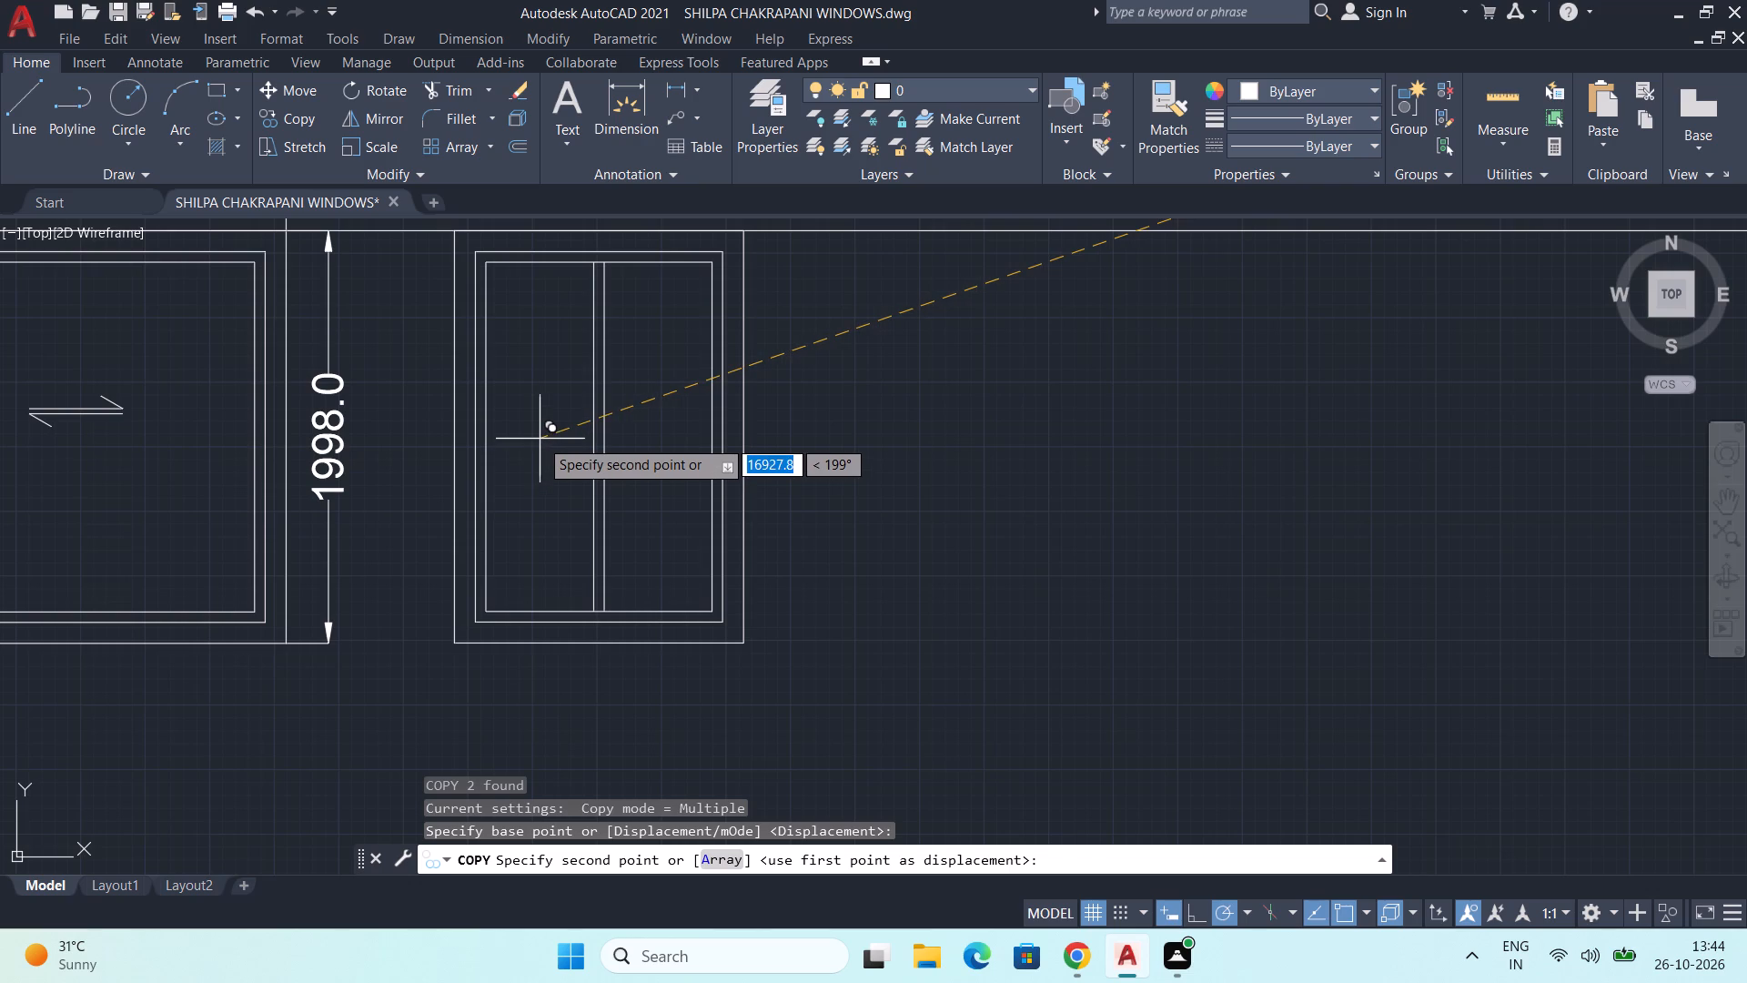
left_click(540, 439)
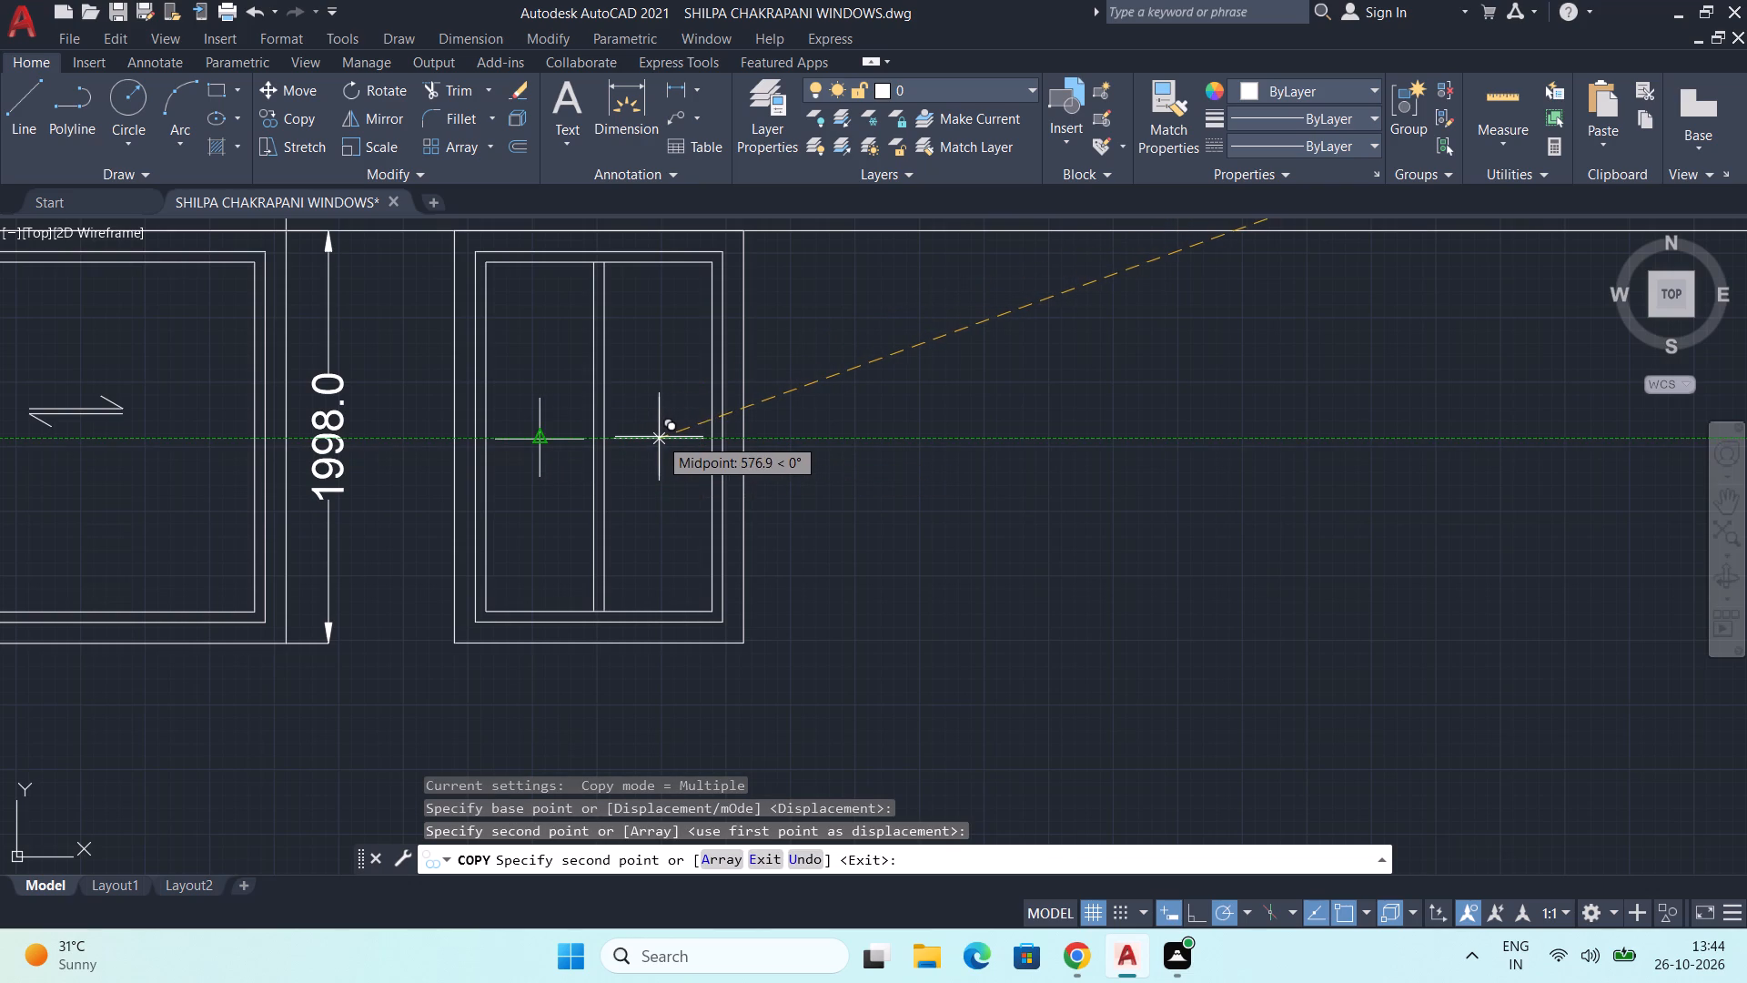
left_click(659, 437)
scroll(843, 561, "down", 2)
middle_click_drag(853, 562, 836, 559)
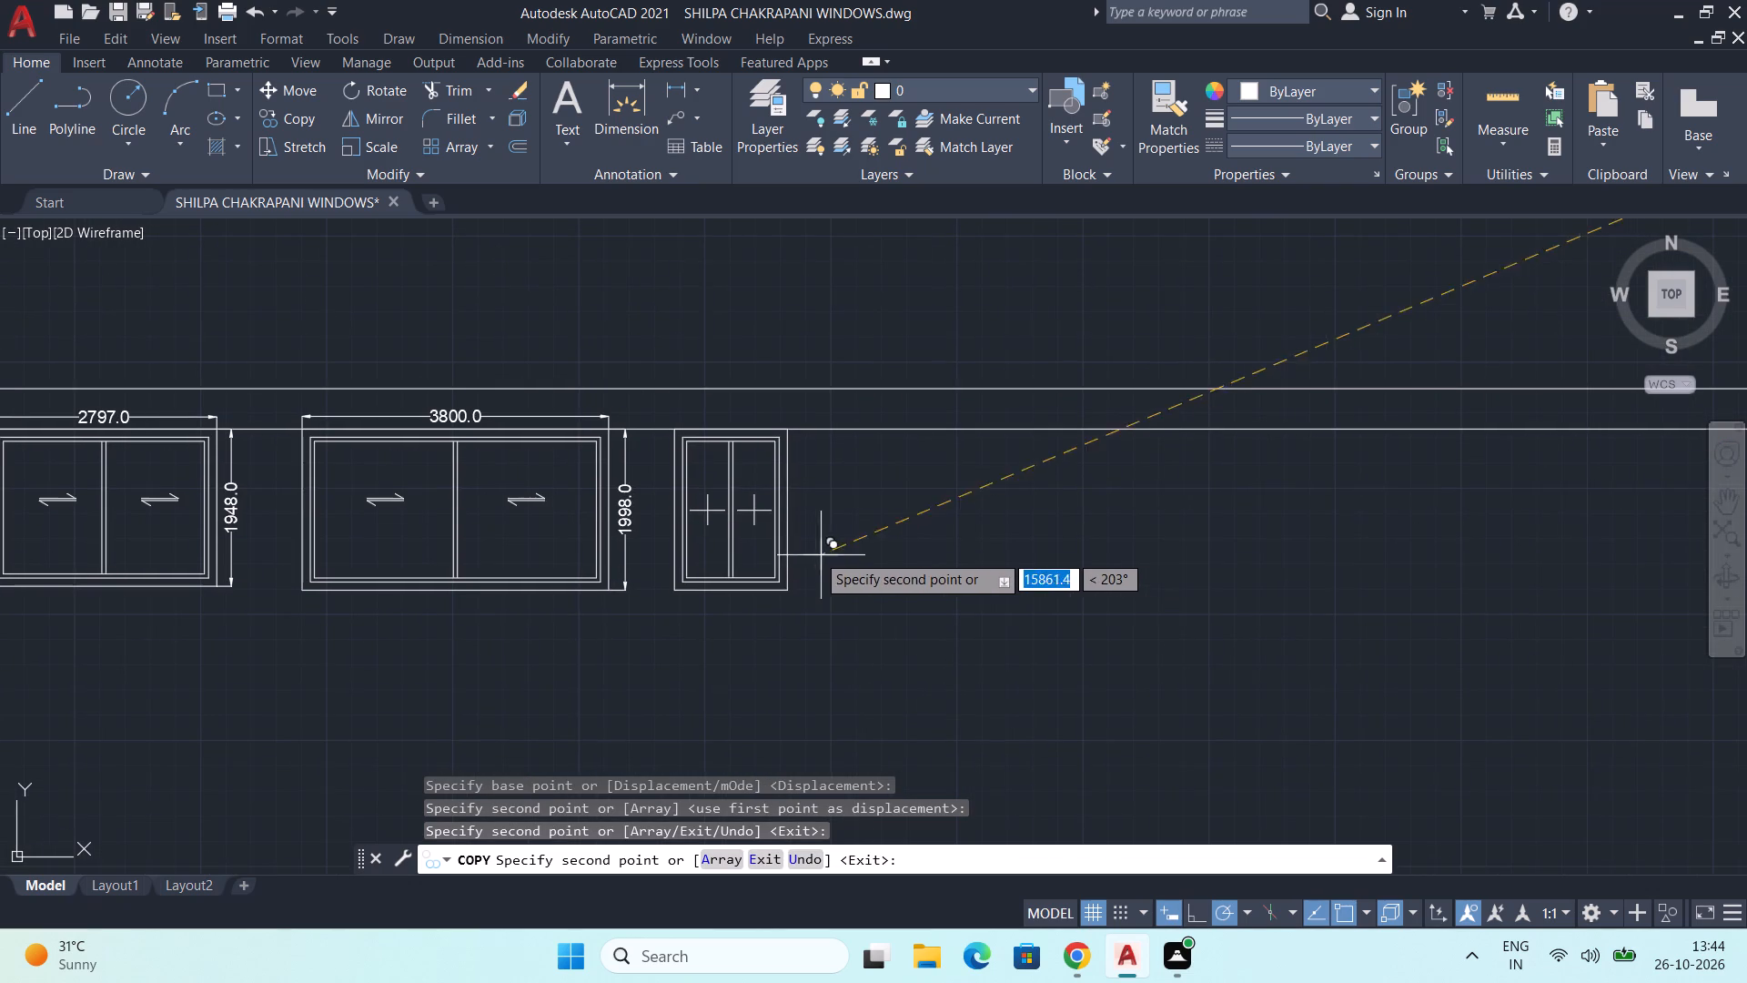
key("Escape")
Add a horizontal linear dimension for the new two-panel window's overall width above its top edge.
left_click(673, 89)
scroll(640, 502, "up", 1)
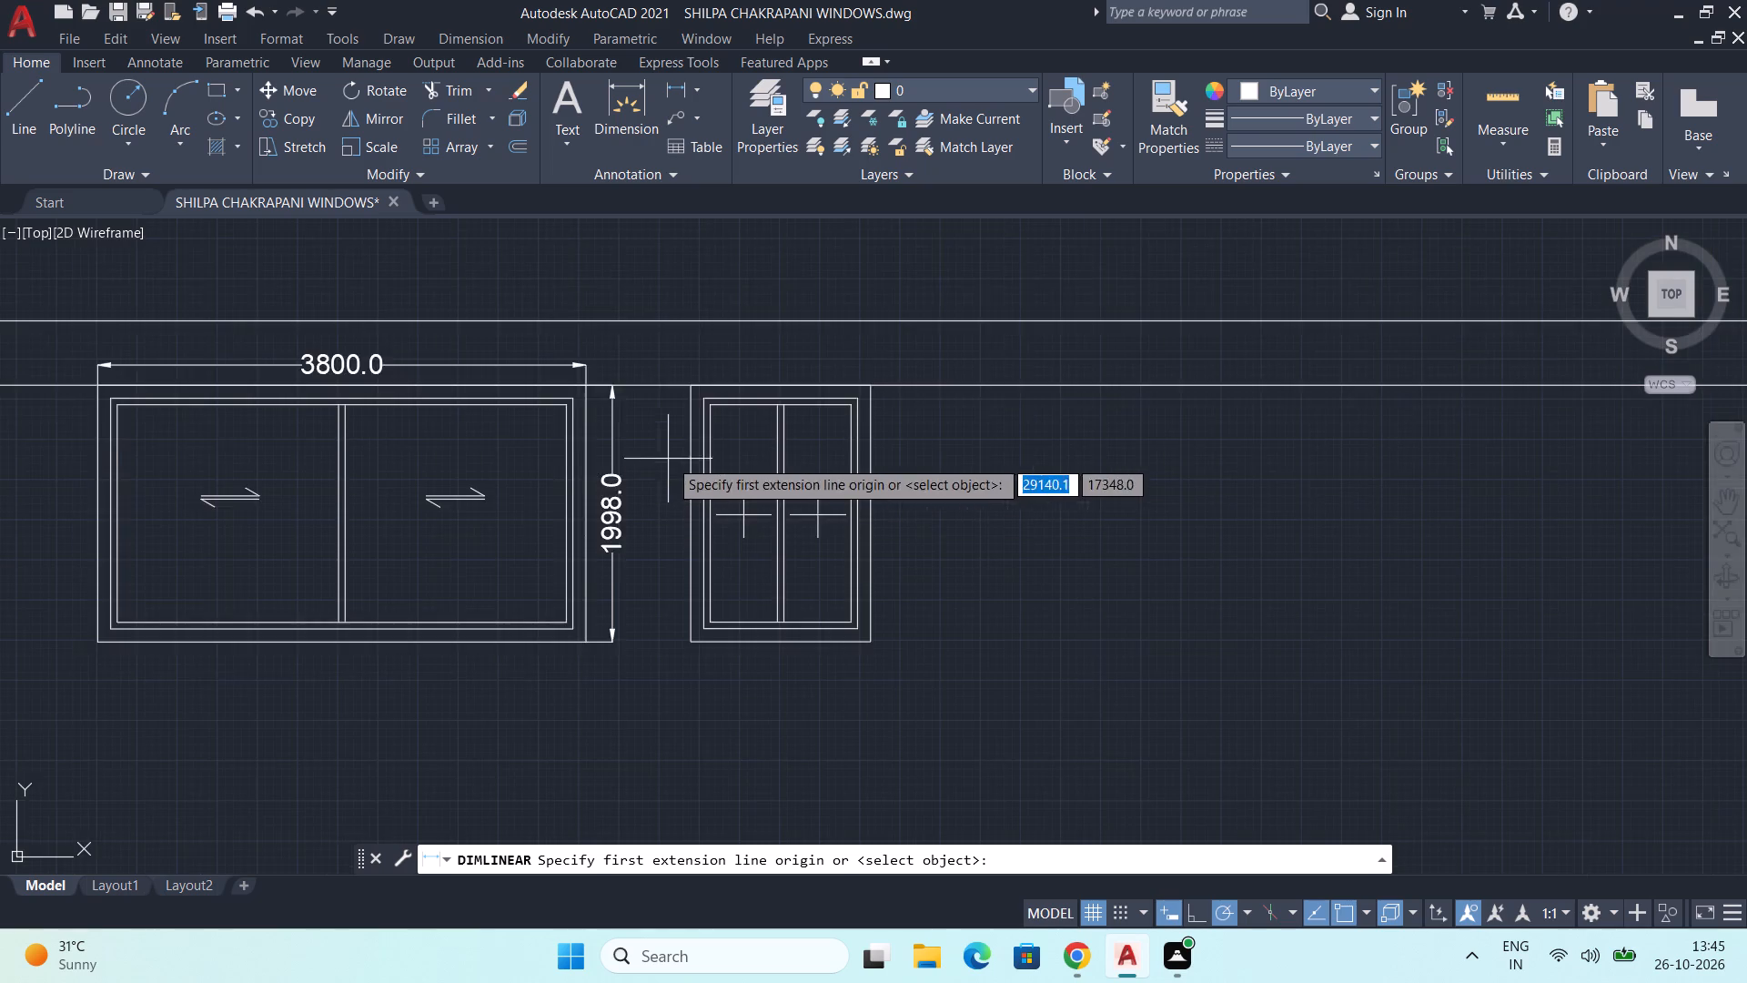
middle_click_drag(669, 459, 666, 522)
left_click(692, 446)
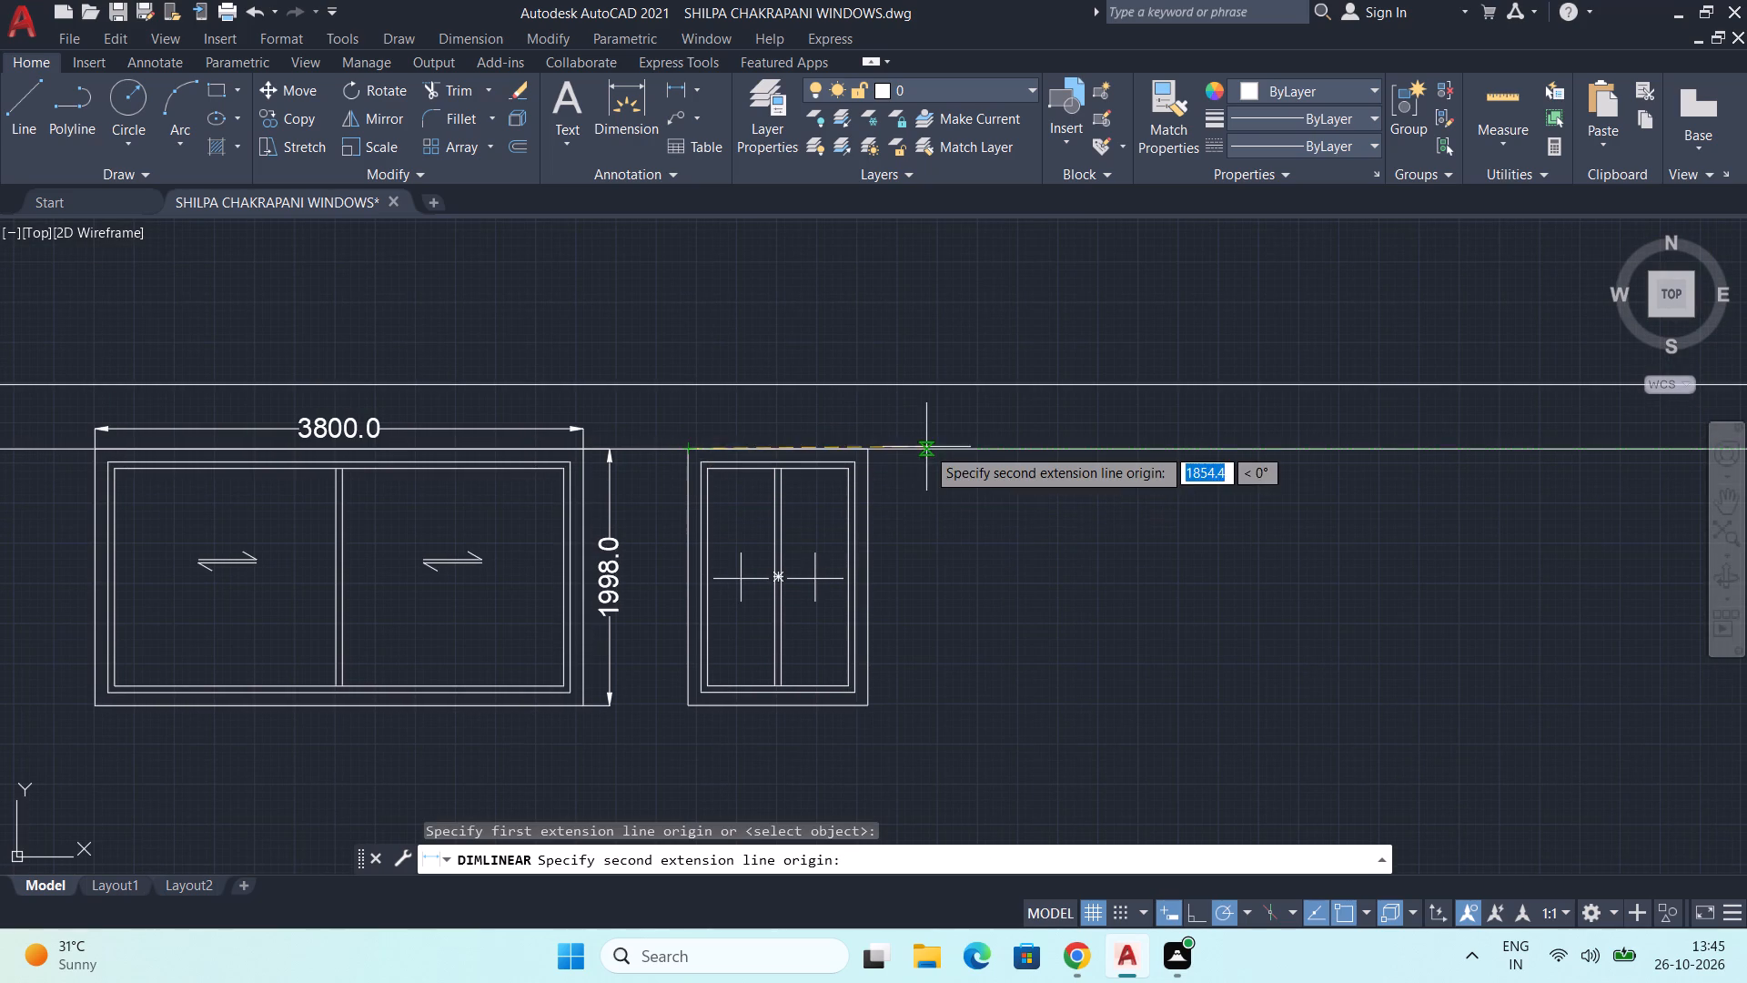
left_click(870, 448)
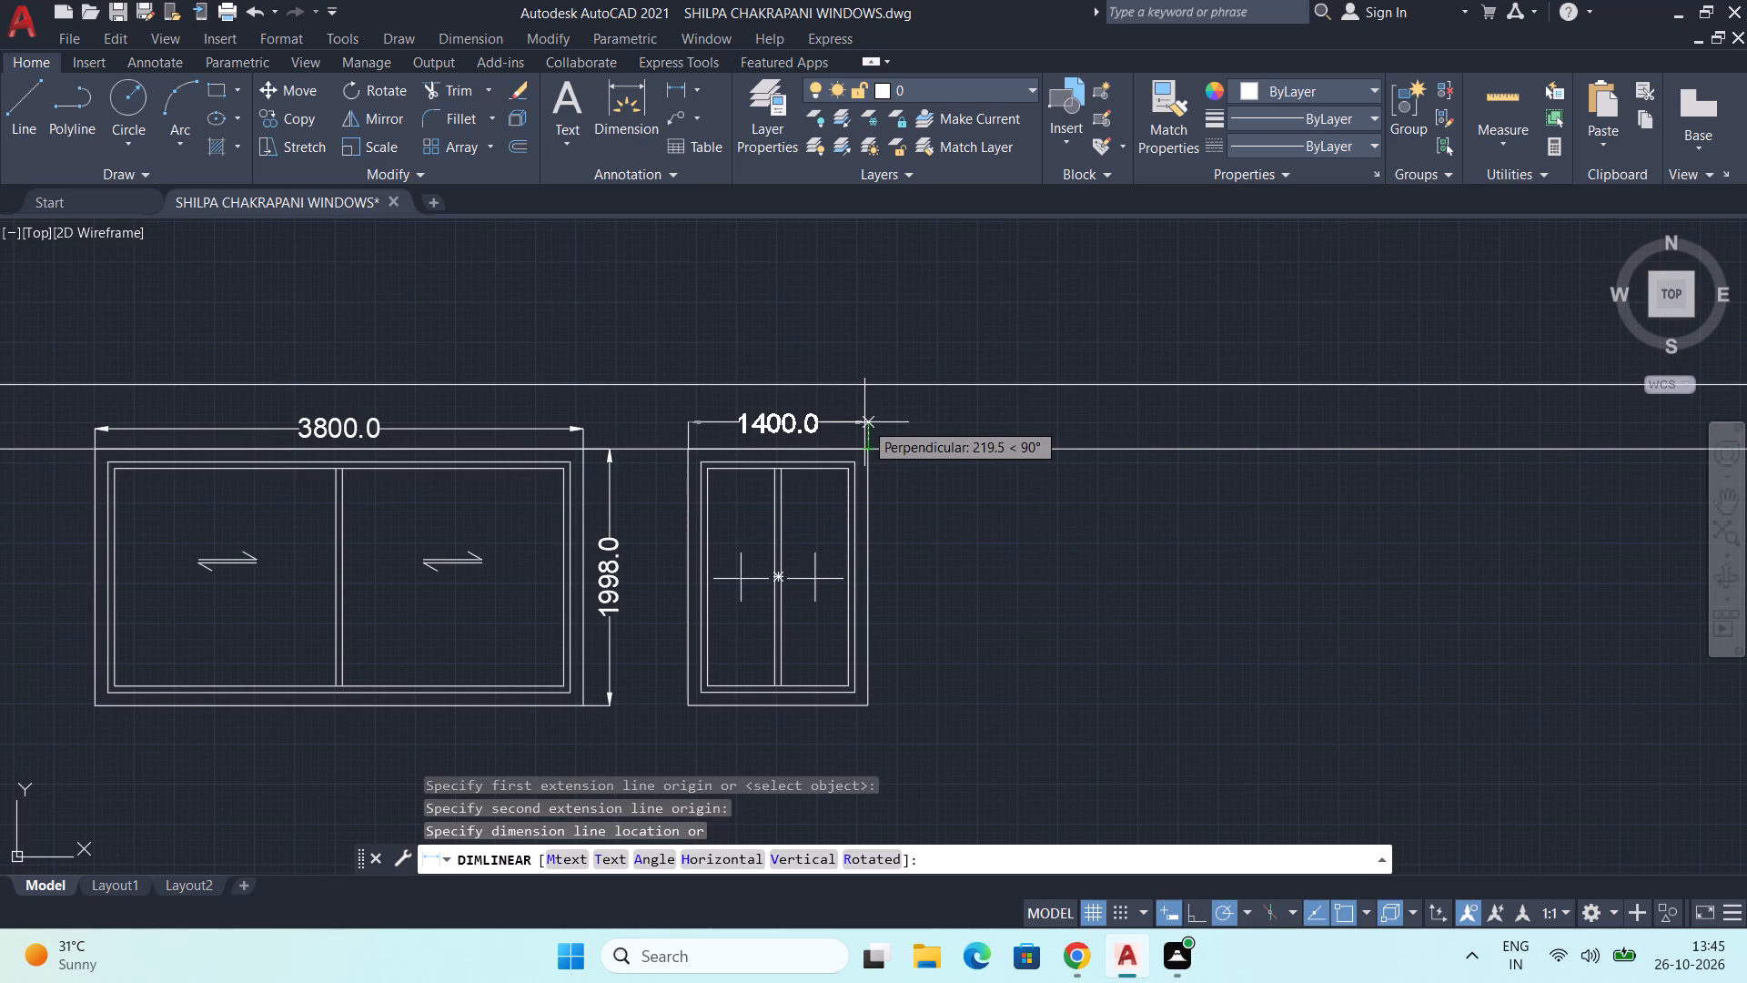
left_click(864, 422)
Add a vertical linear dimension for the new two-panel window's overall height along its right side.
middle_click_drag(938, 621, 853, 578)
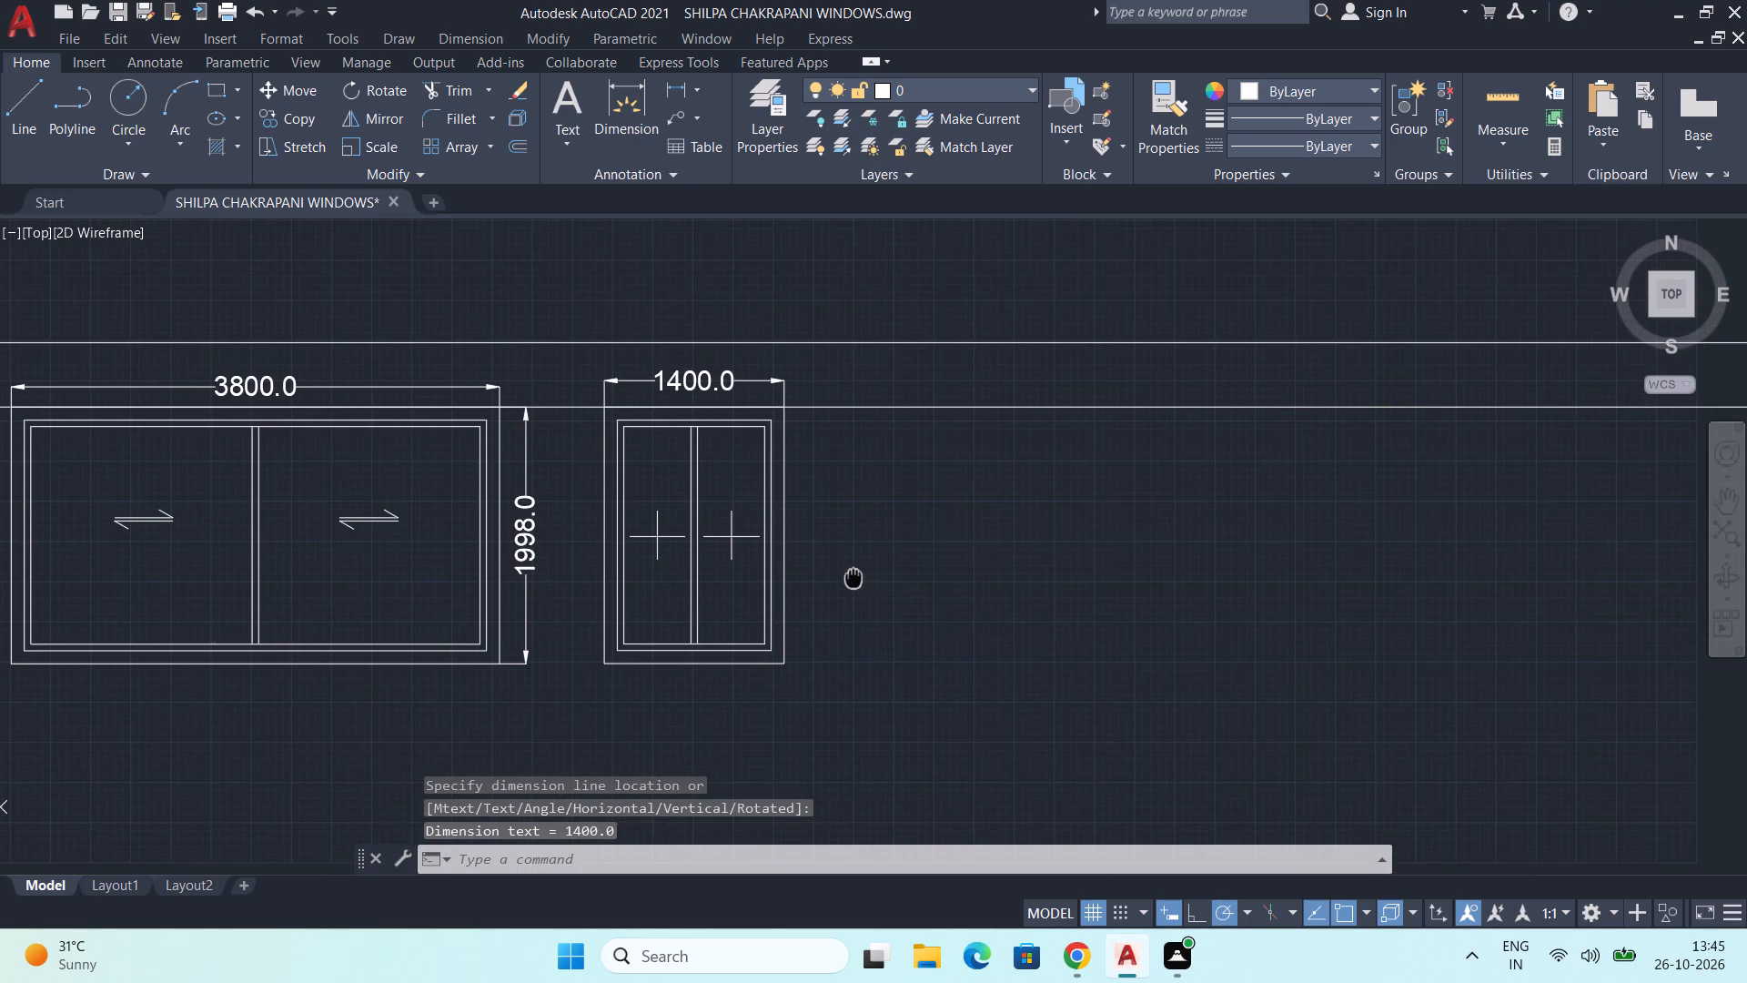
middle_click_drag(853, 578, 853, 578)
middle_click_drag(873, 595, 844, 582)
key("space")
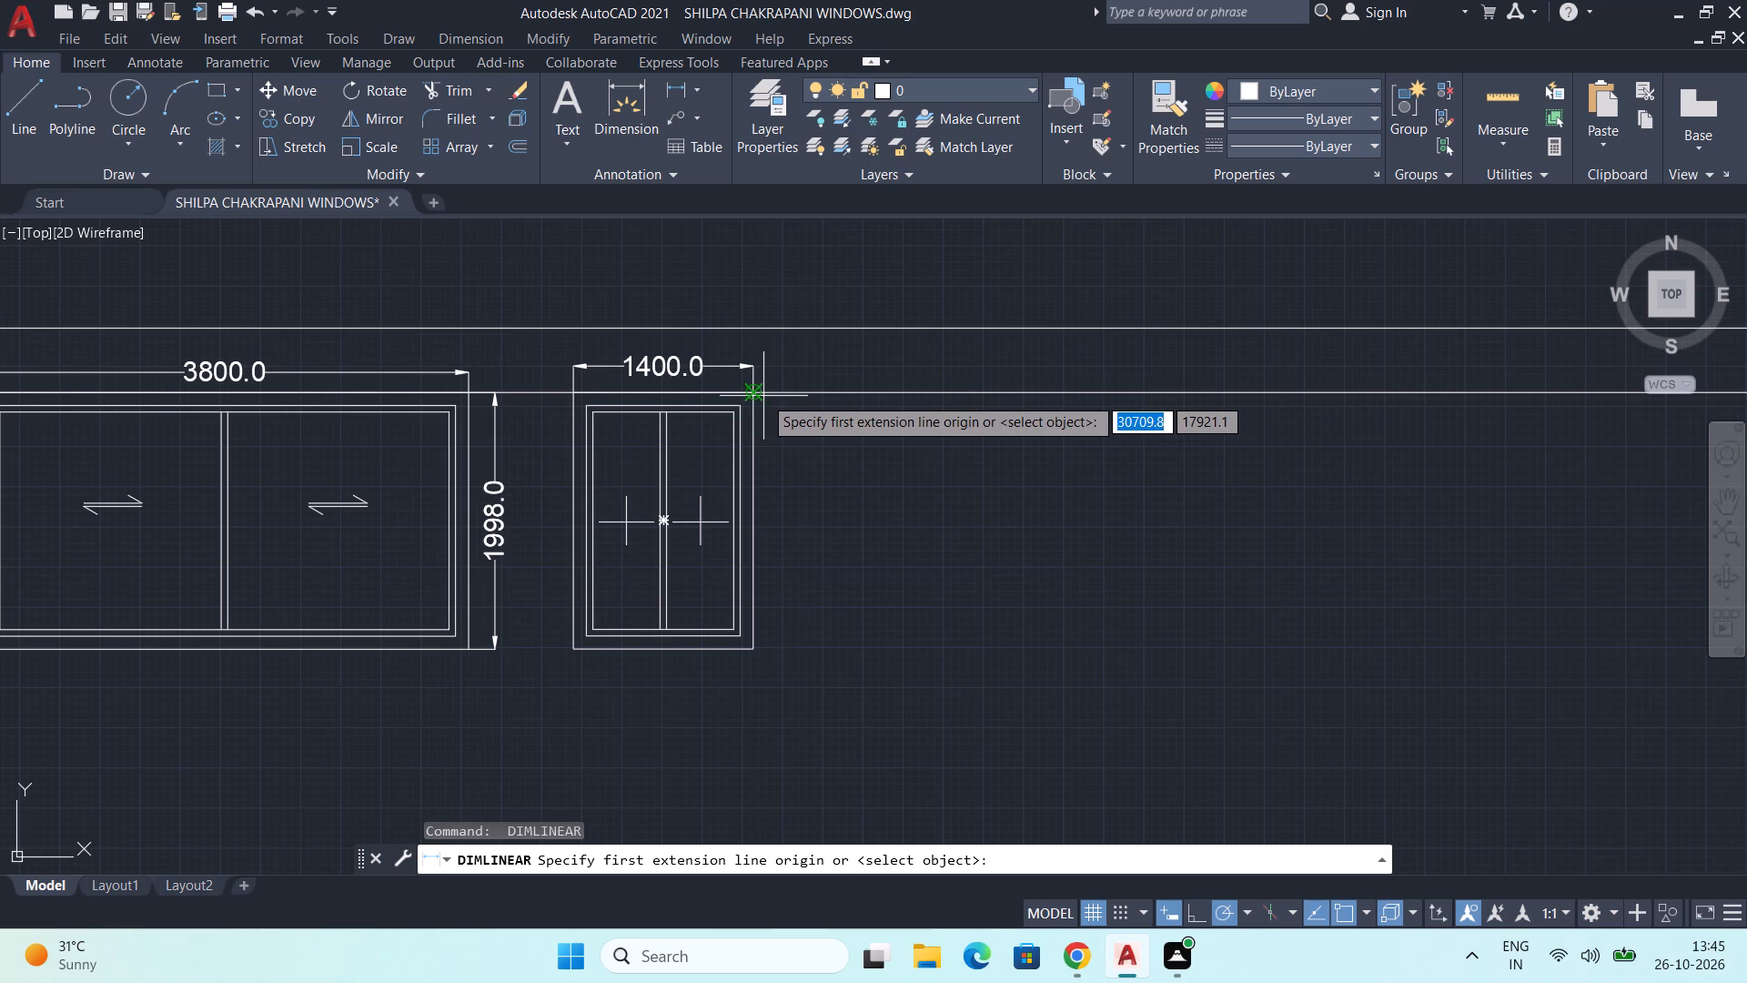
left_click(754, 396)
left_click(755, 651)
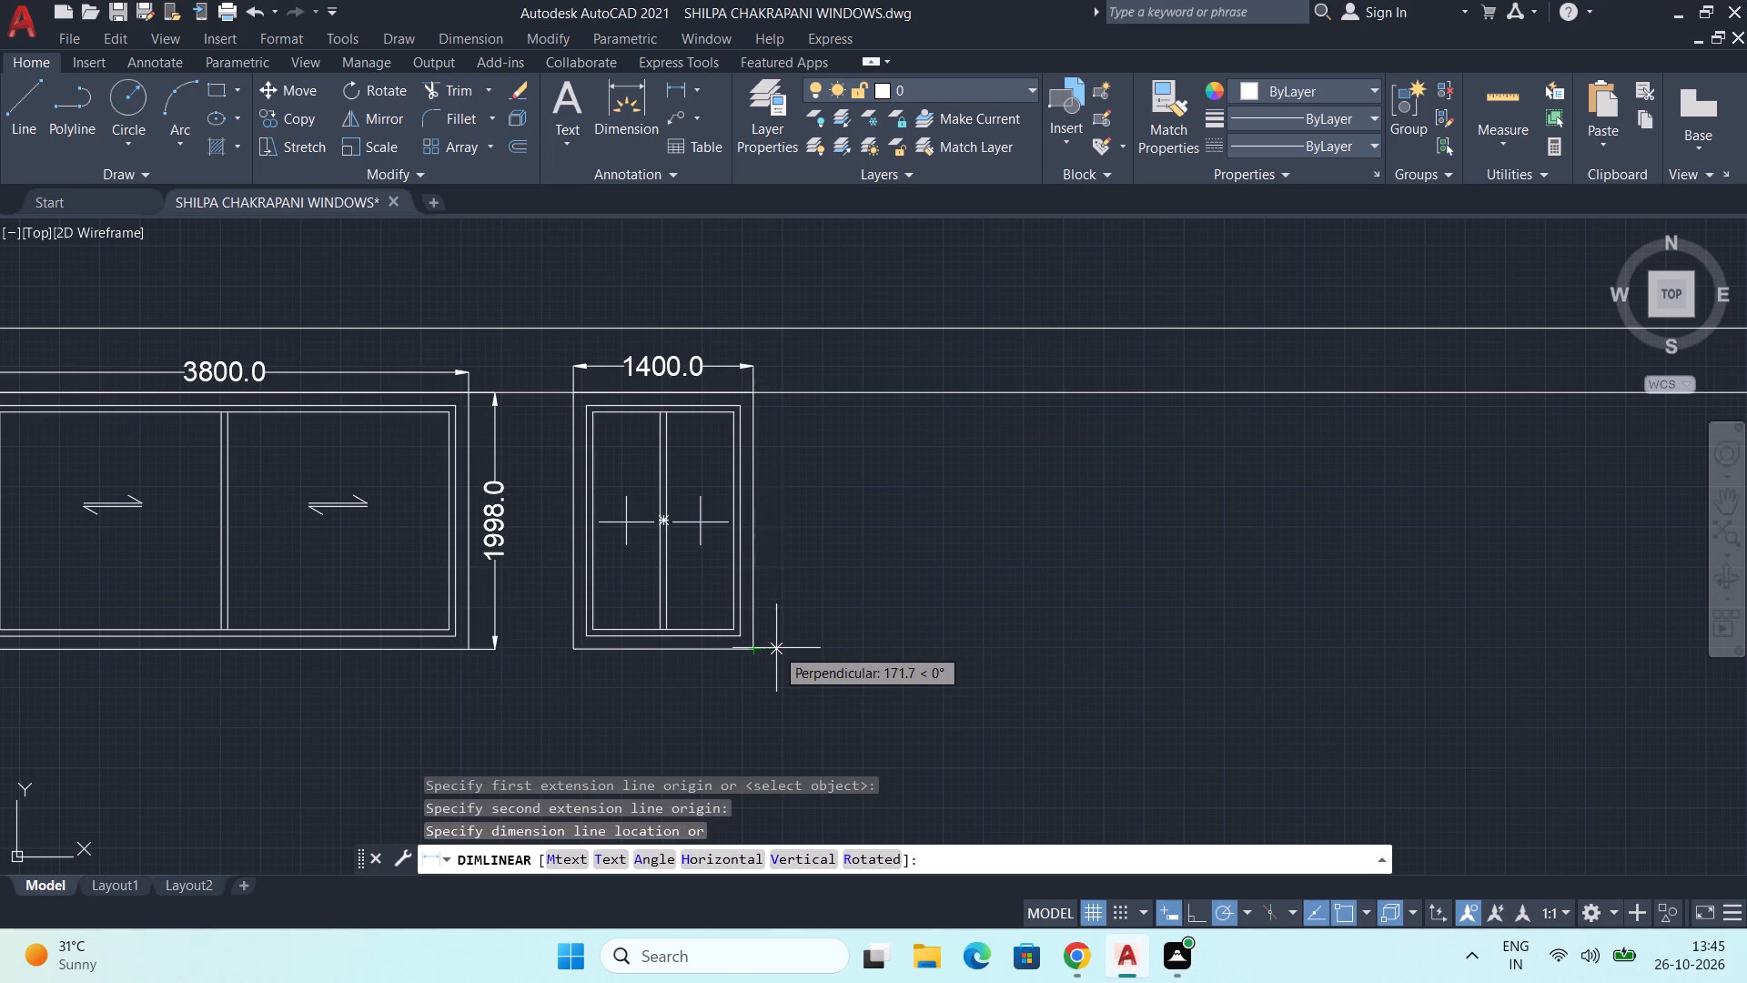
left_click(778, 649)
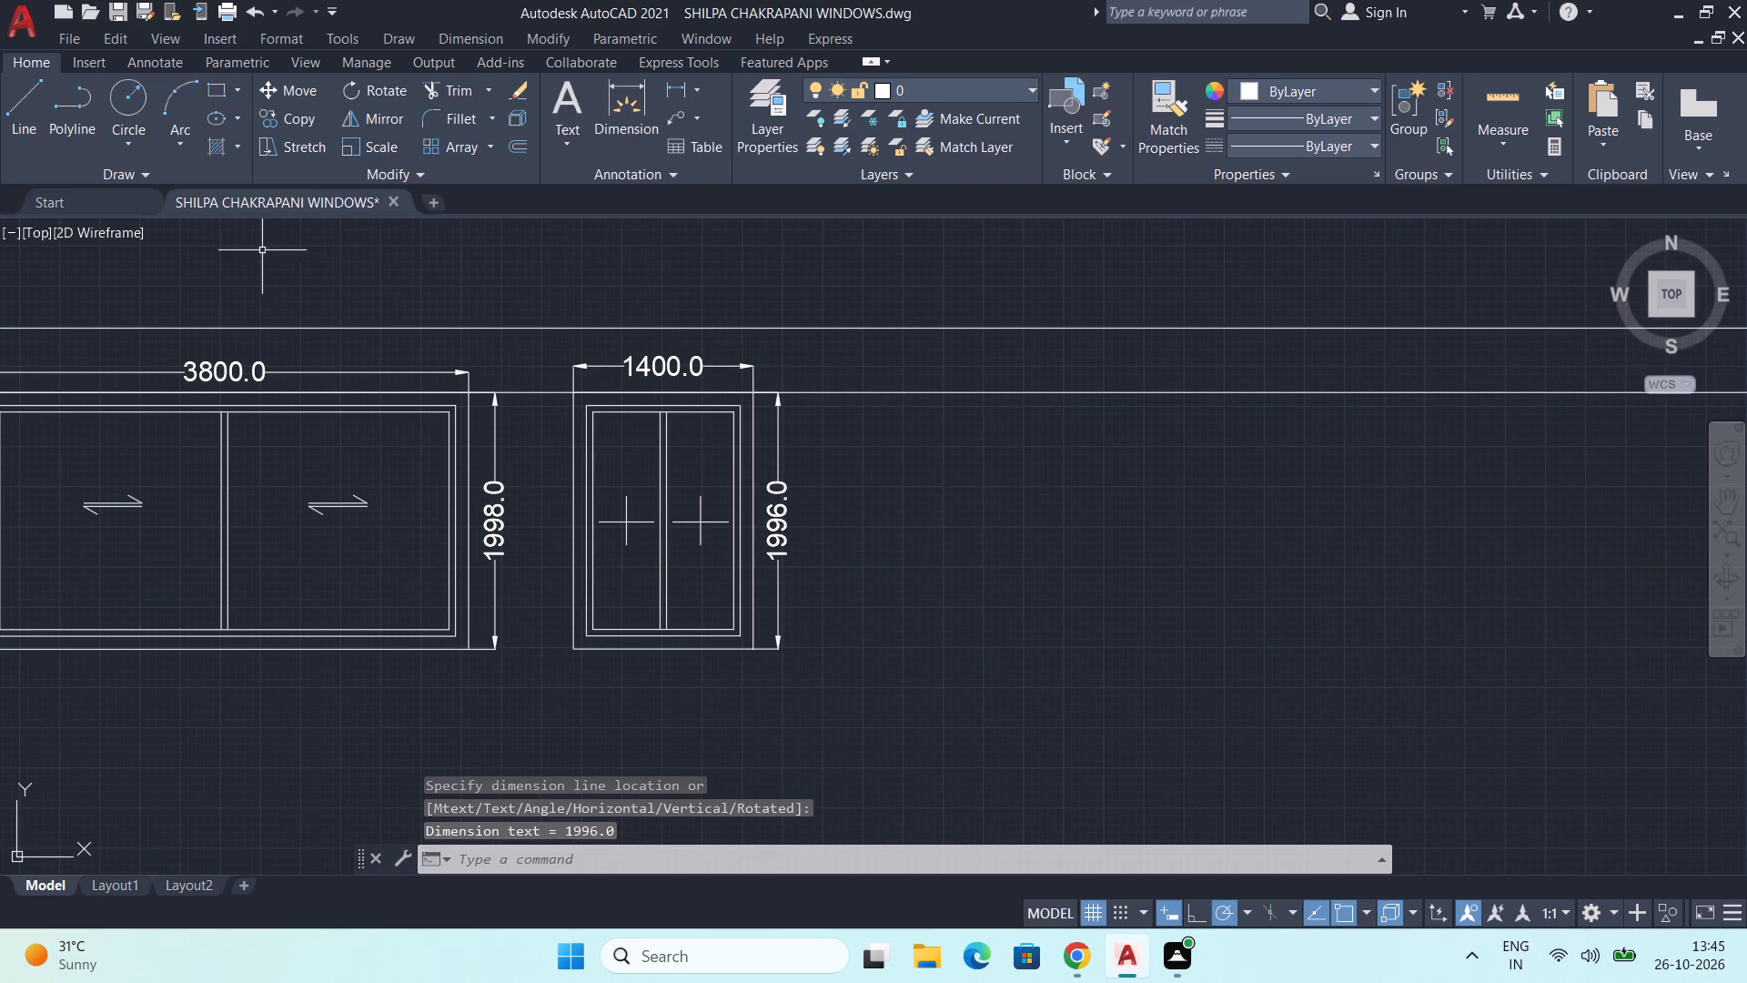
Draw a 997 by 3190 rectangle hanging from the second row's head line, to the right of the 1400 wide window.
left_click(217, 97)
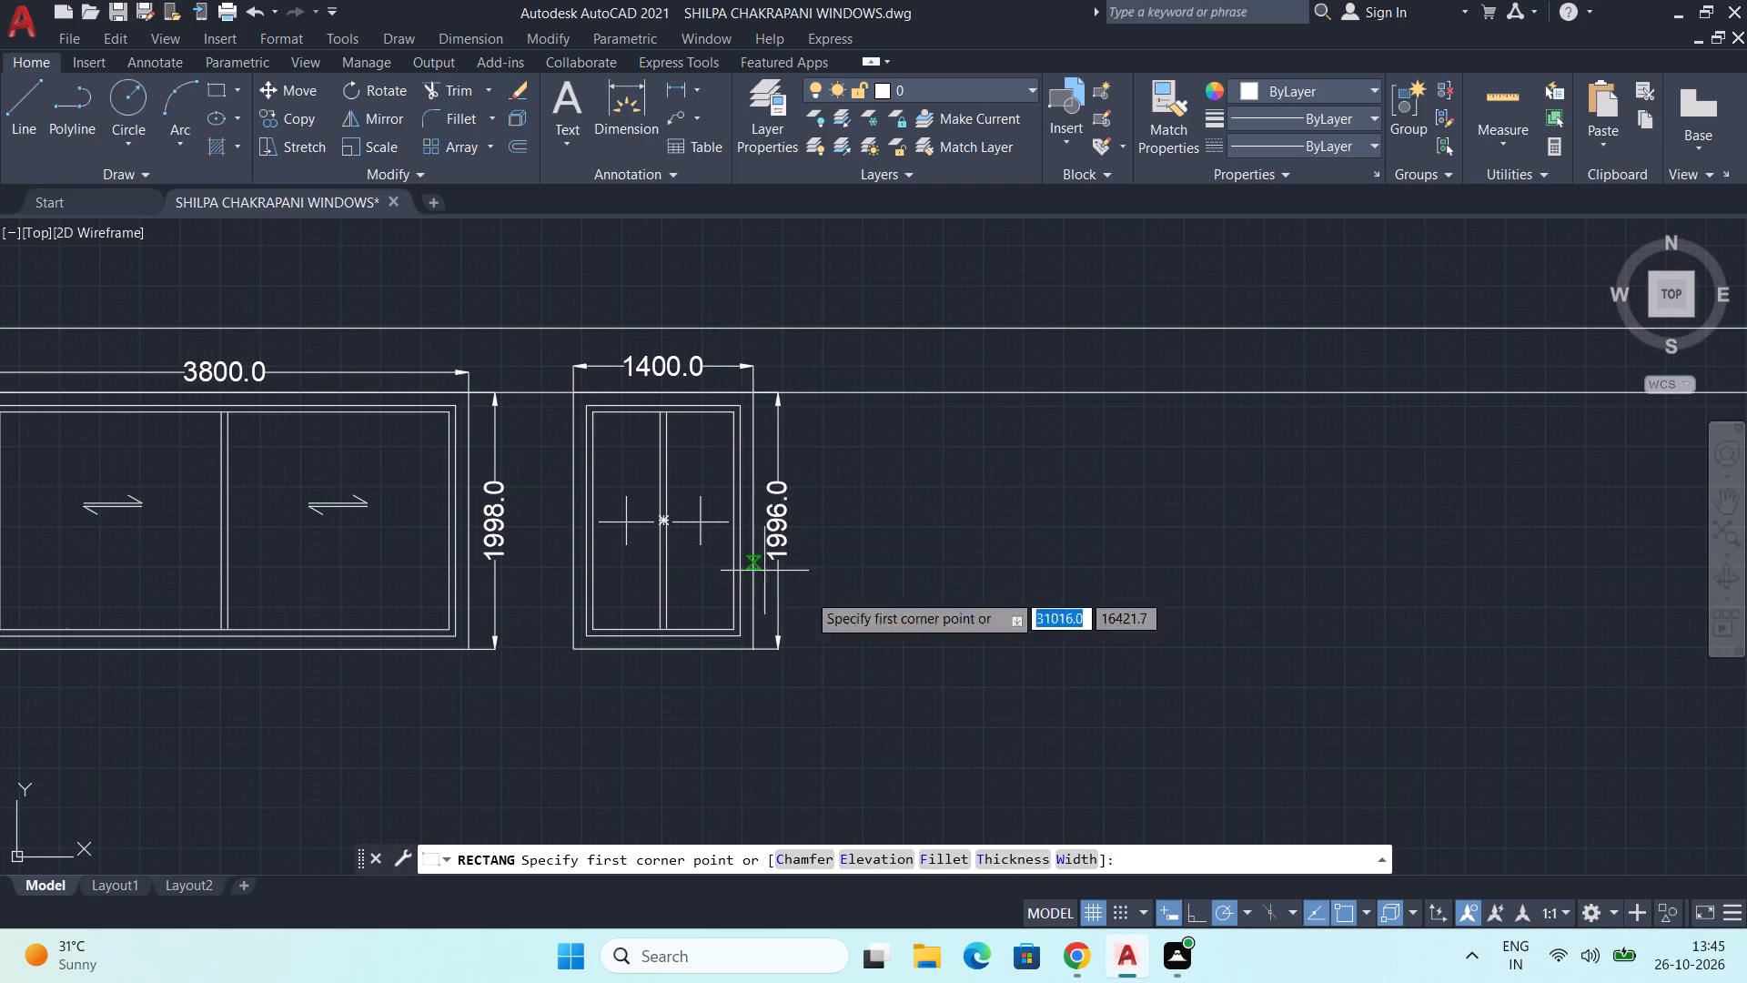
middle_click_drag(916, 616, 732, 557)
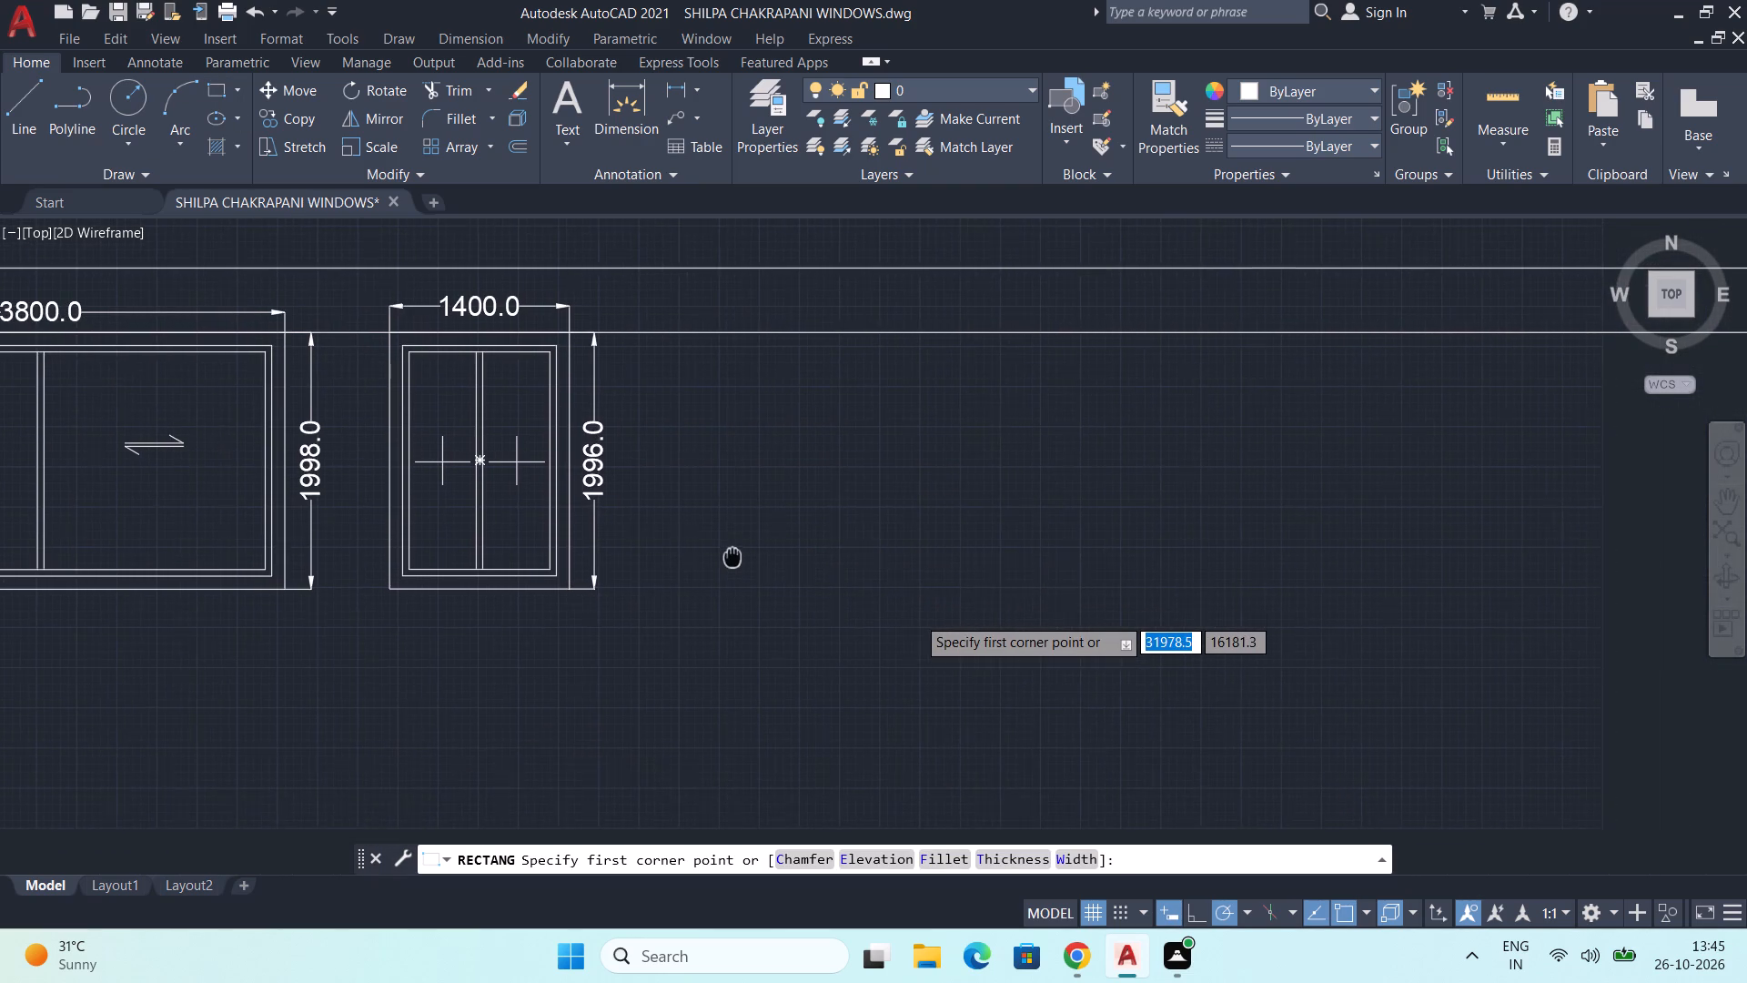
middle_click_drag(732, 557, 653, 587)
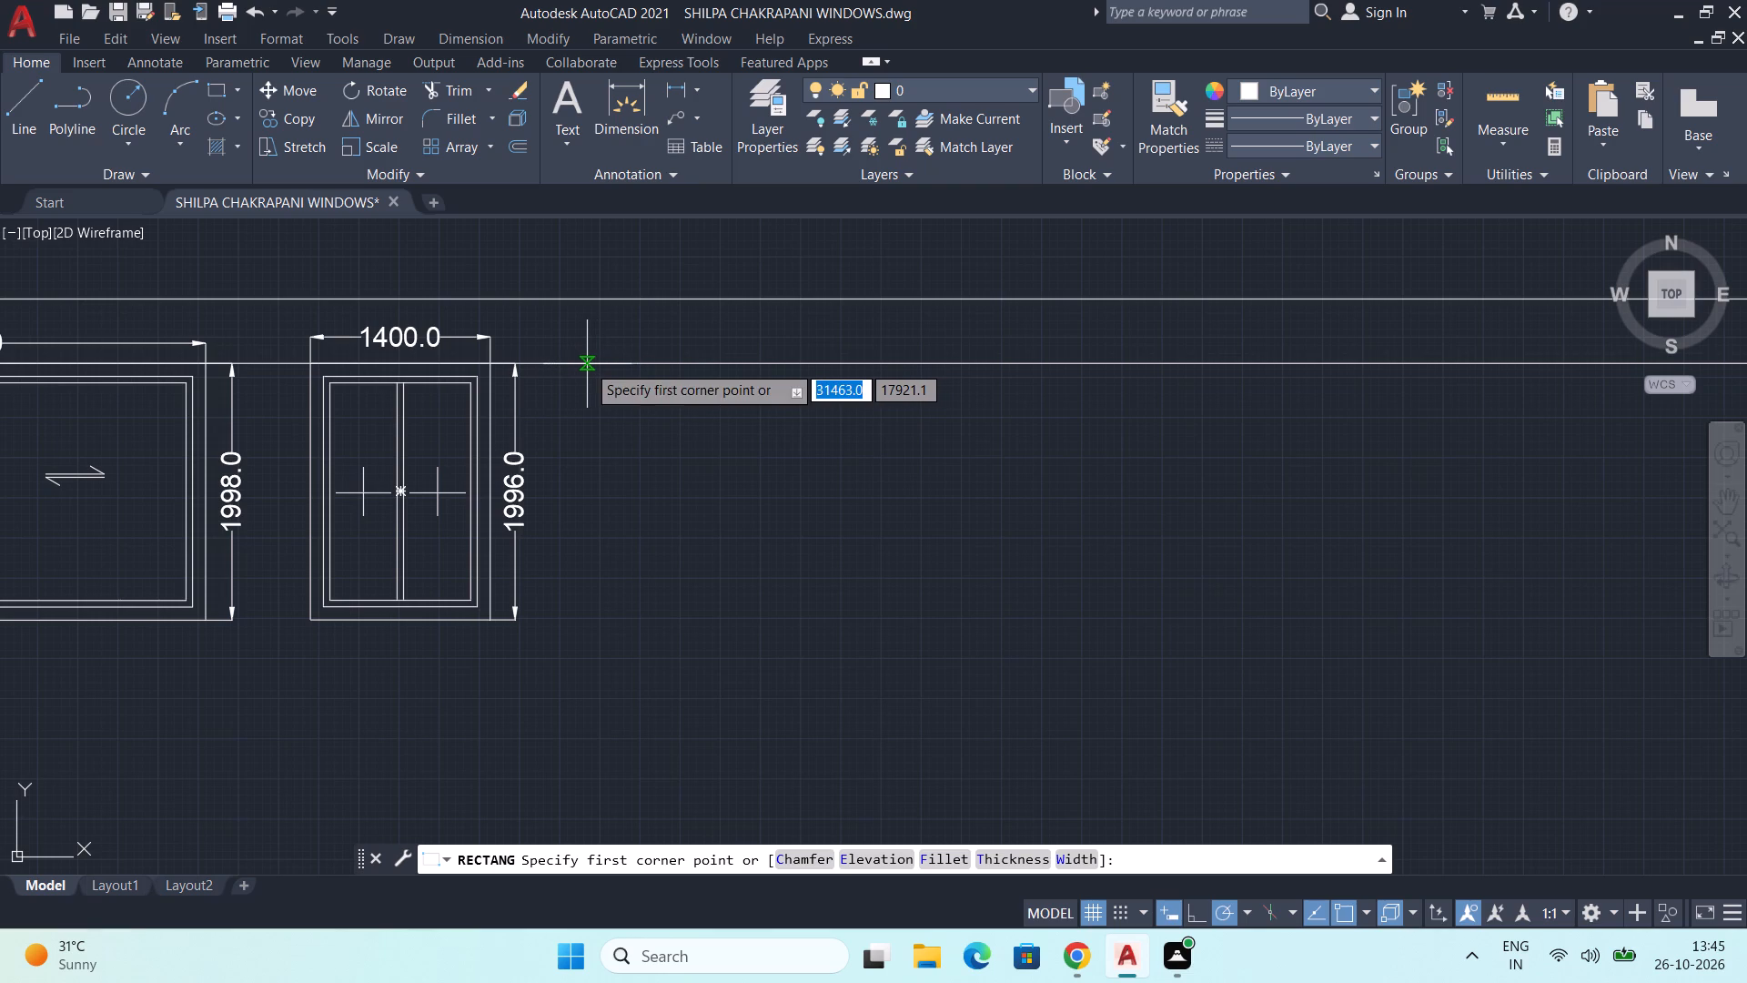
left_click(587, 364)
middle_click(762, 582)
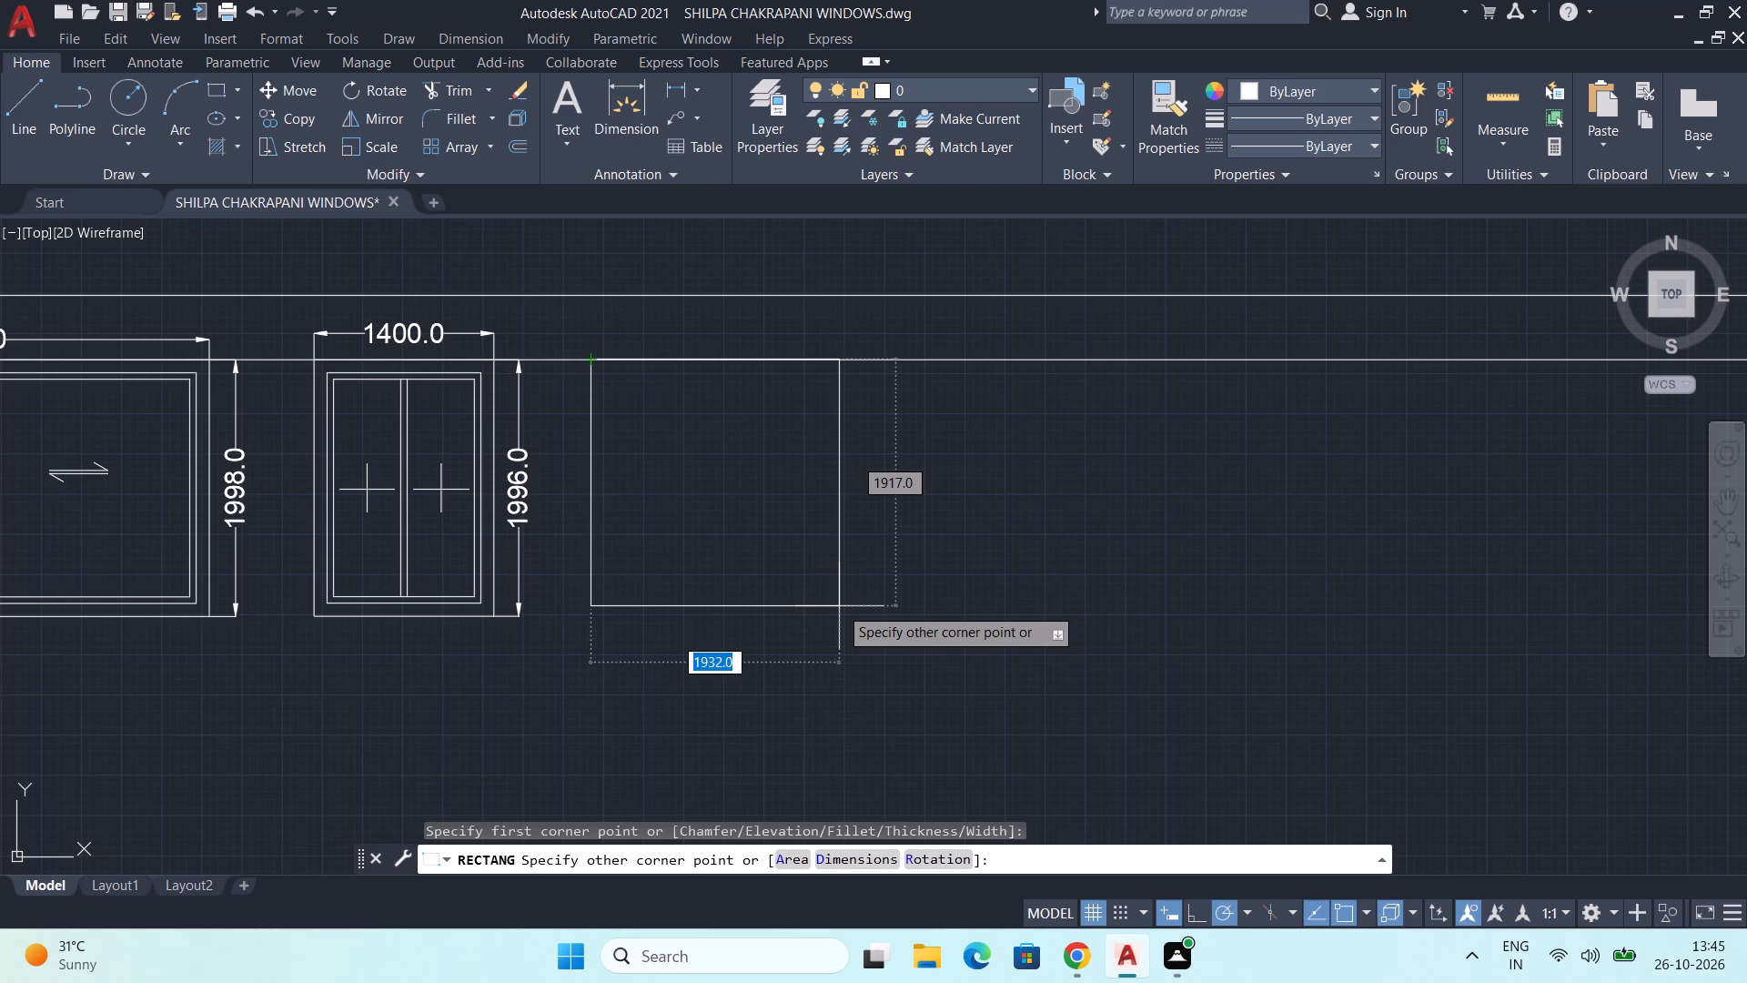
type("997")
key("Tab")
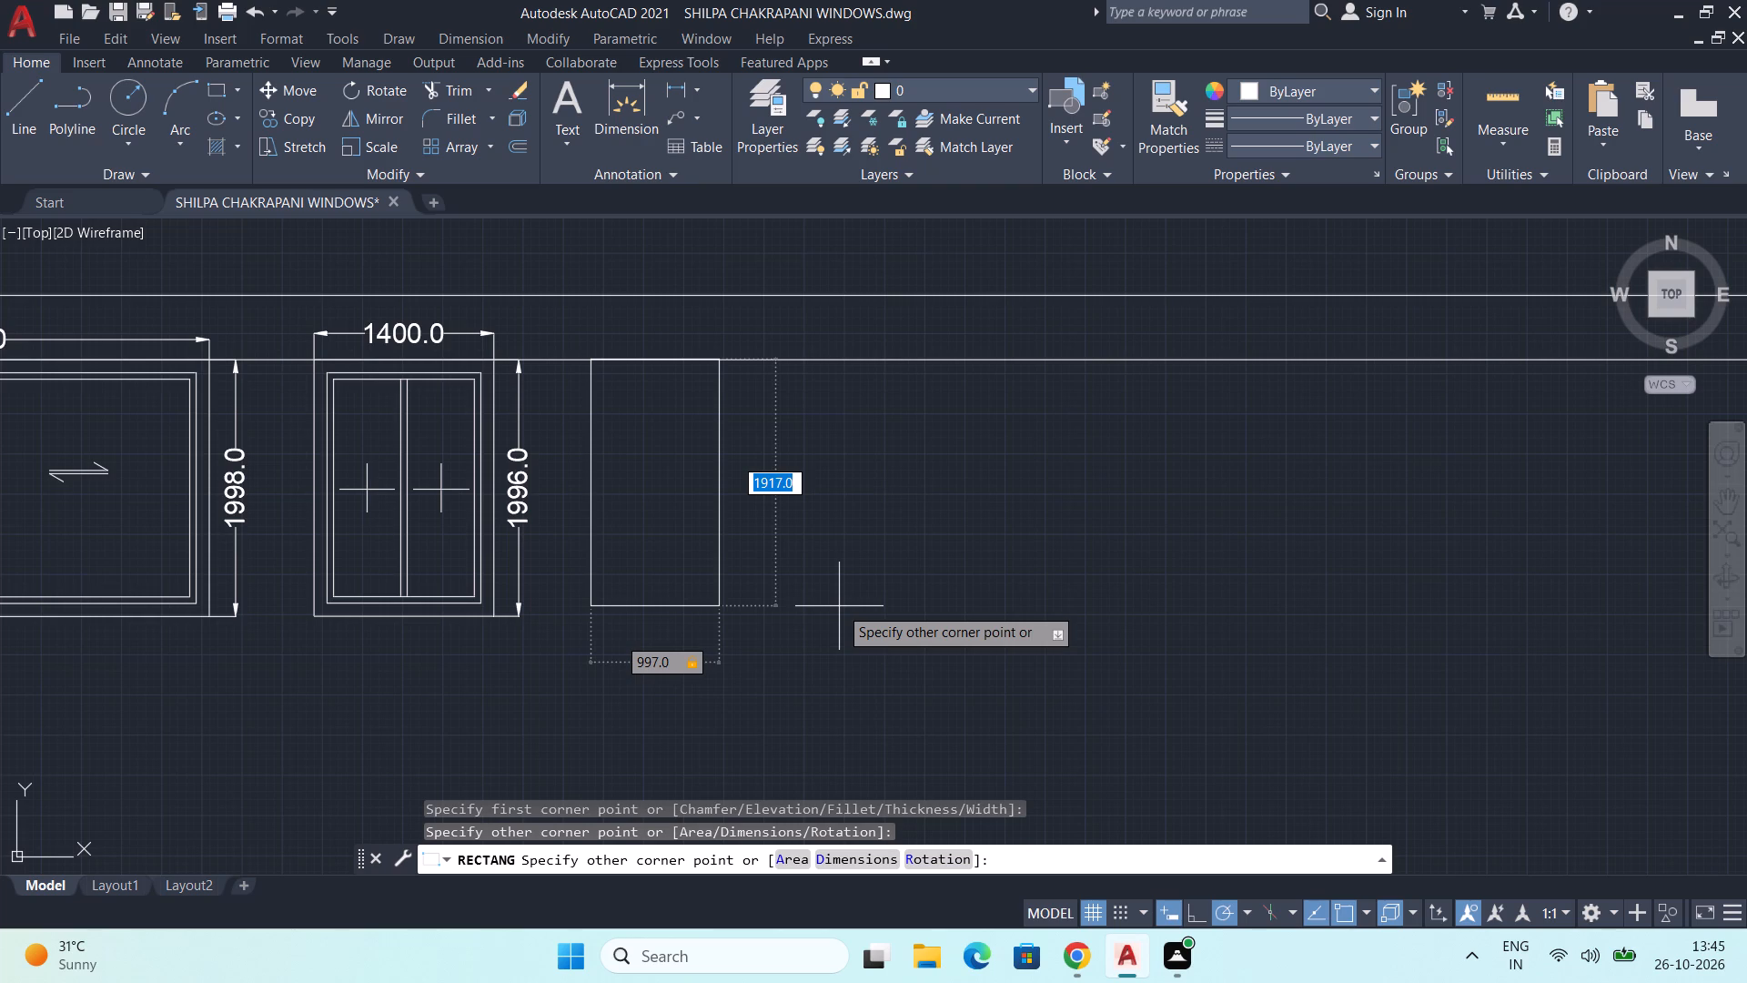
type("3190")
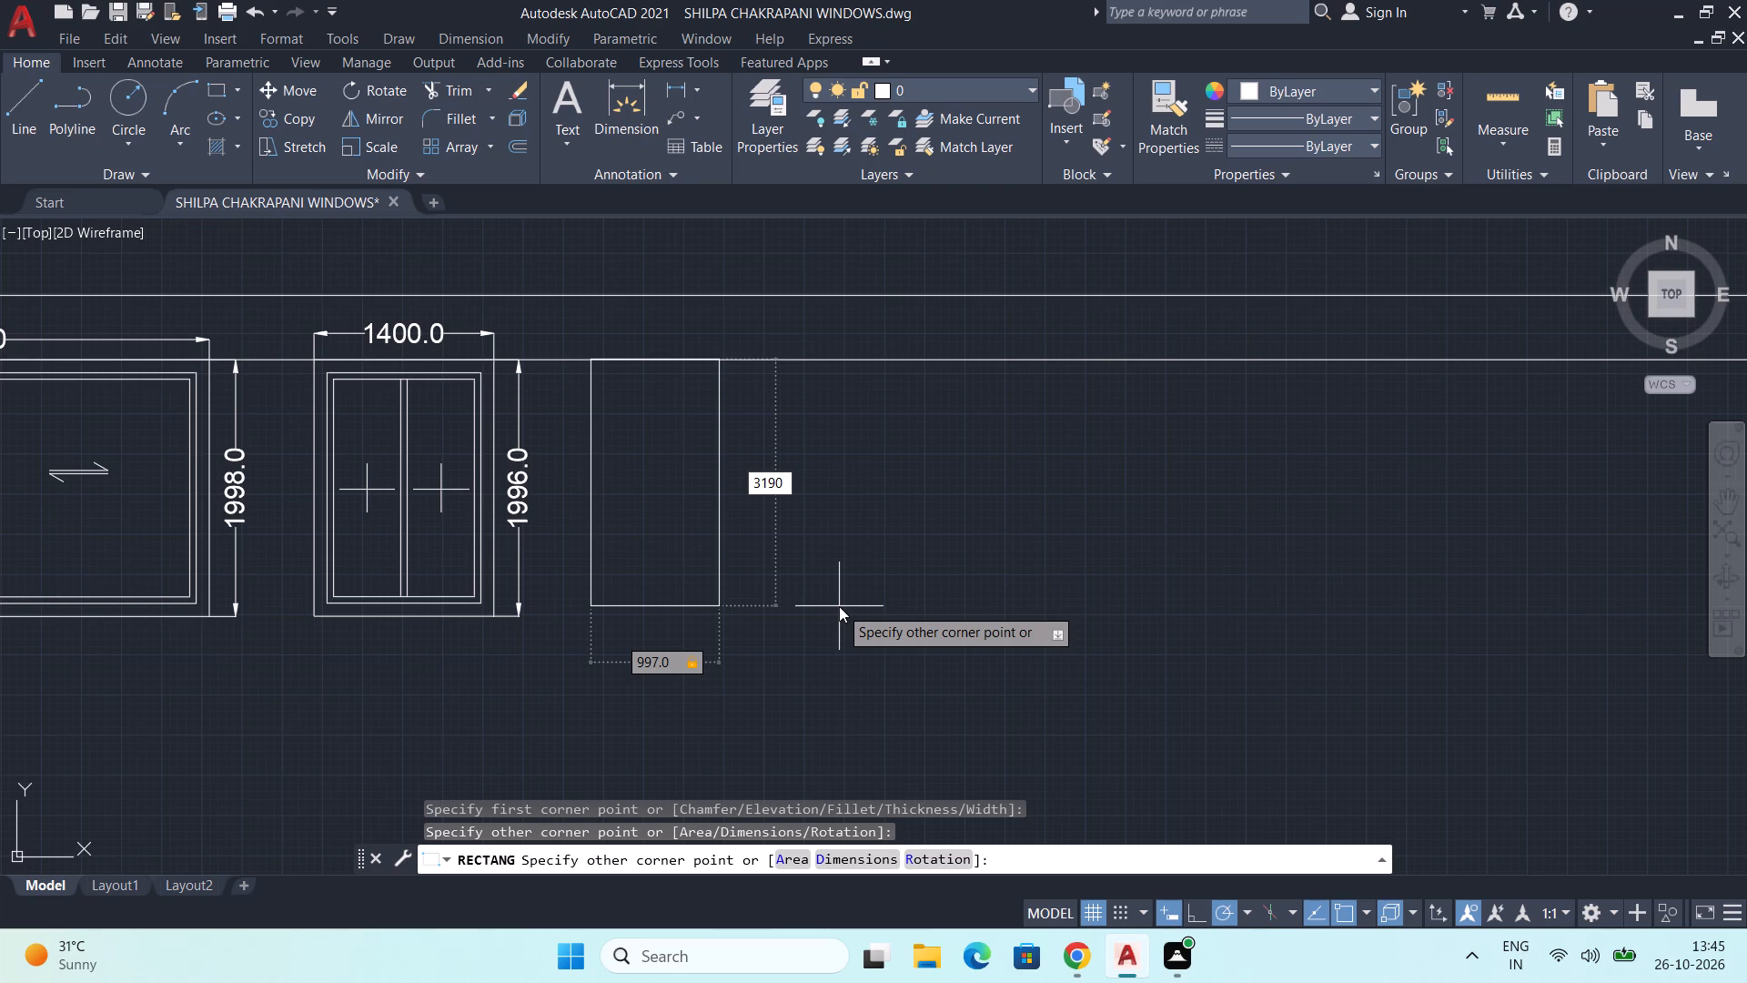
key("Return")
Offset the 997 by 3190 rectangle inward by 101.6 to form the outer frame.
type("OFF")
key("Return")
type("101.6")
key("Return")
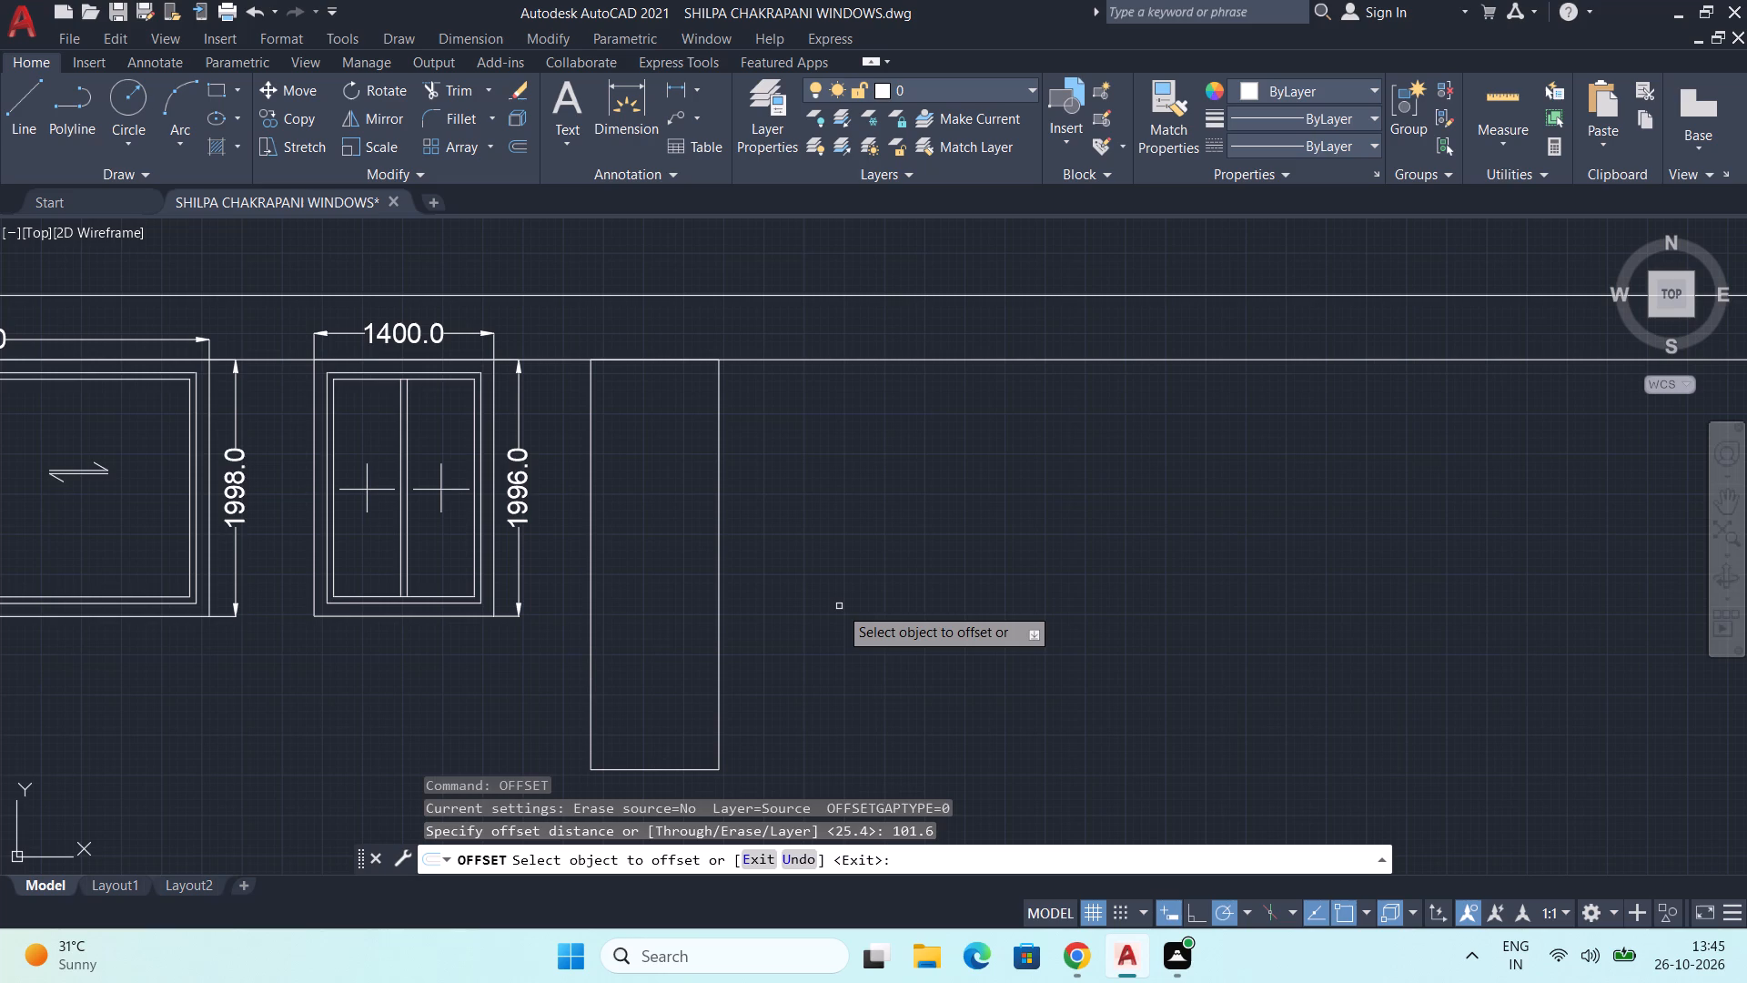
left_click(590, 636)
left_click(625, 631)
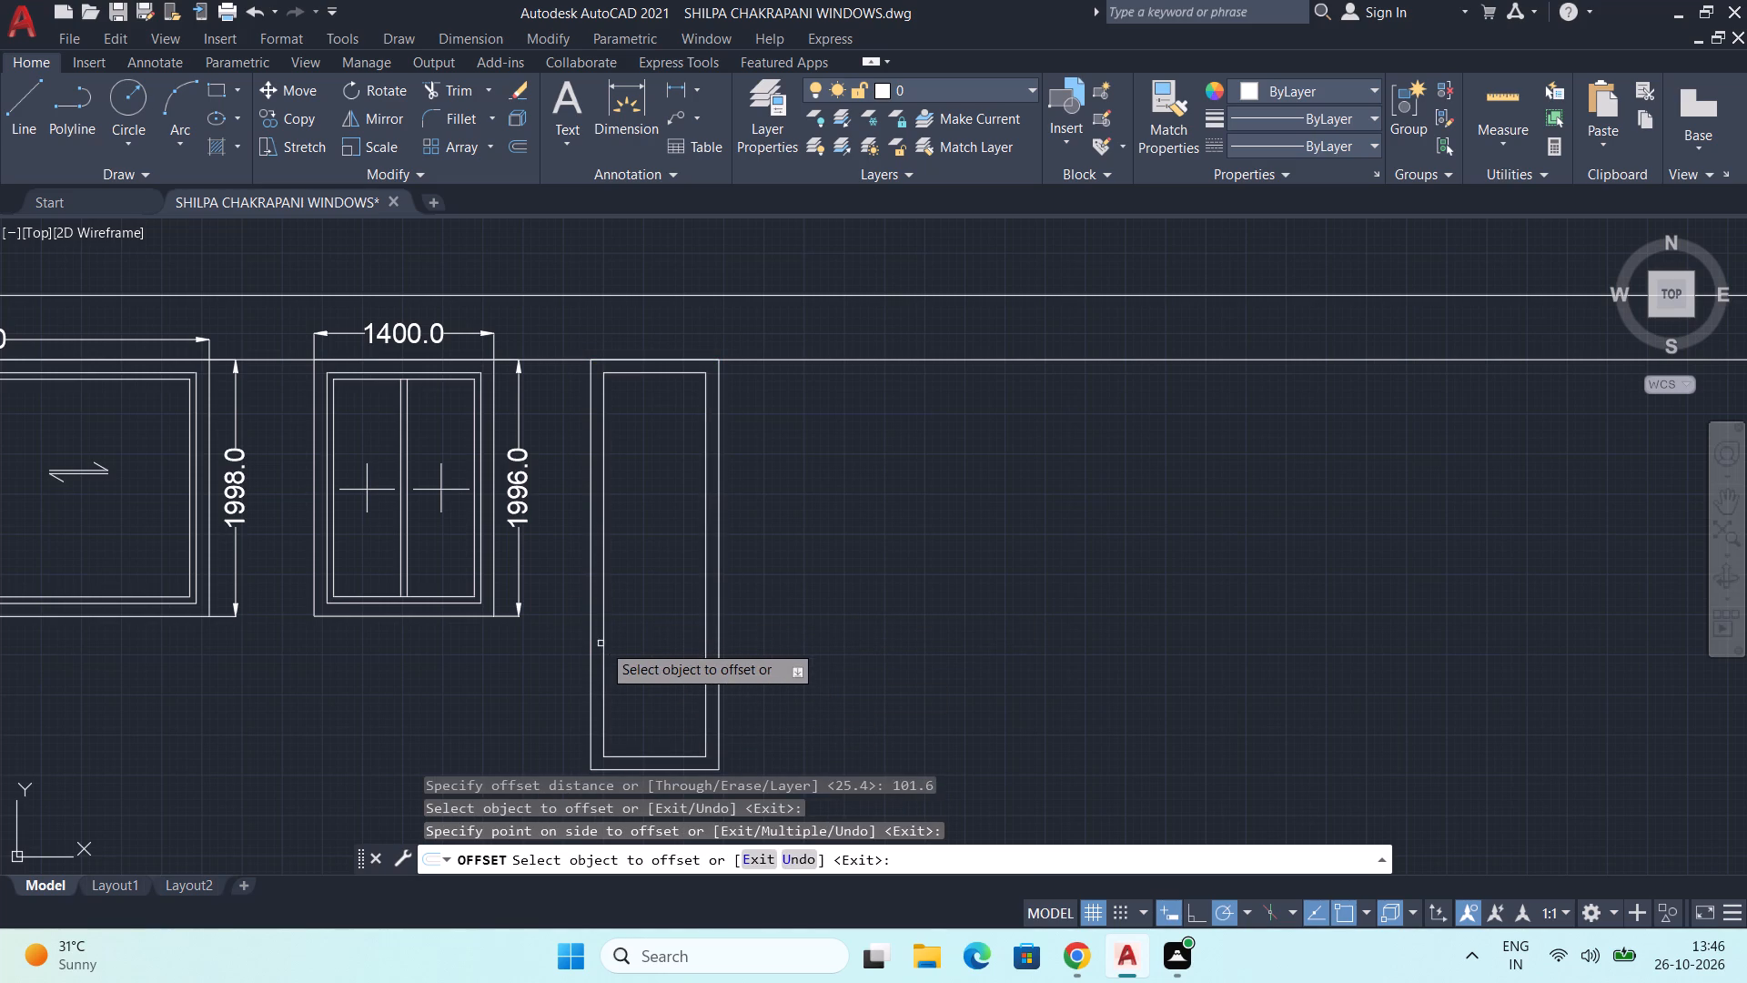
Offset the tall window's inner frame rectangle inward by a further 50.8.
left_click(601, 649)
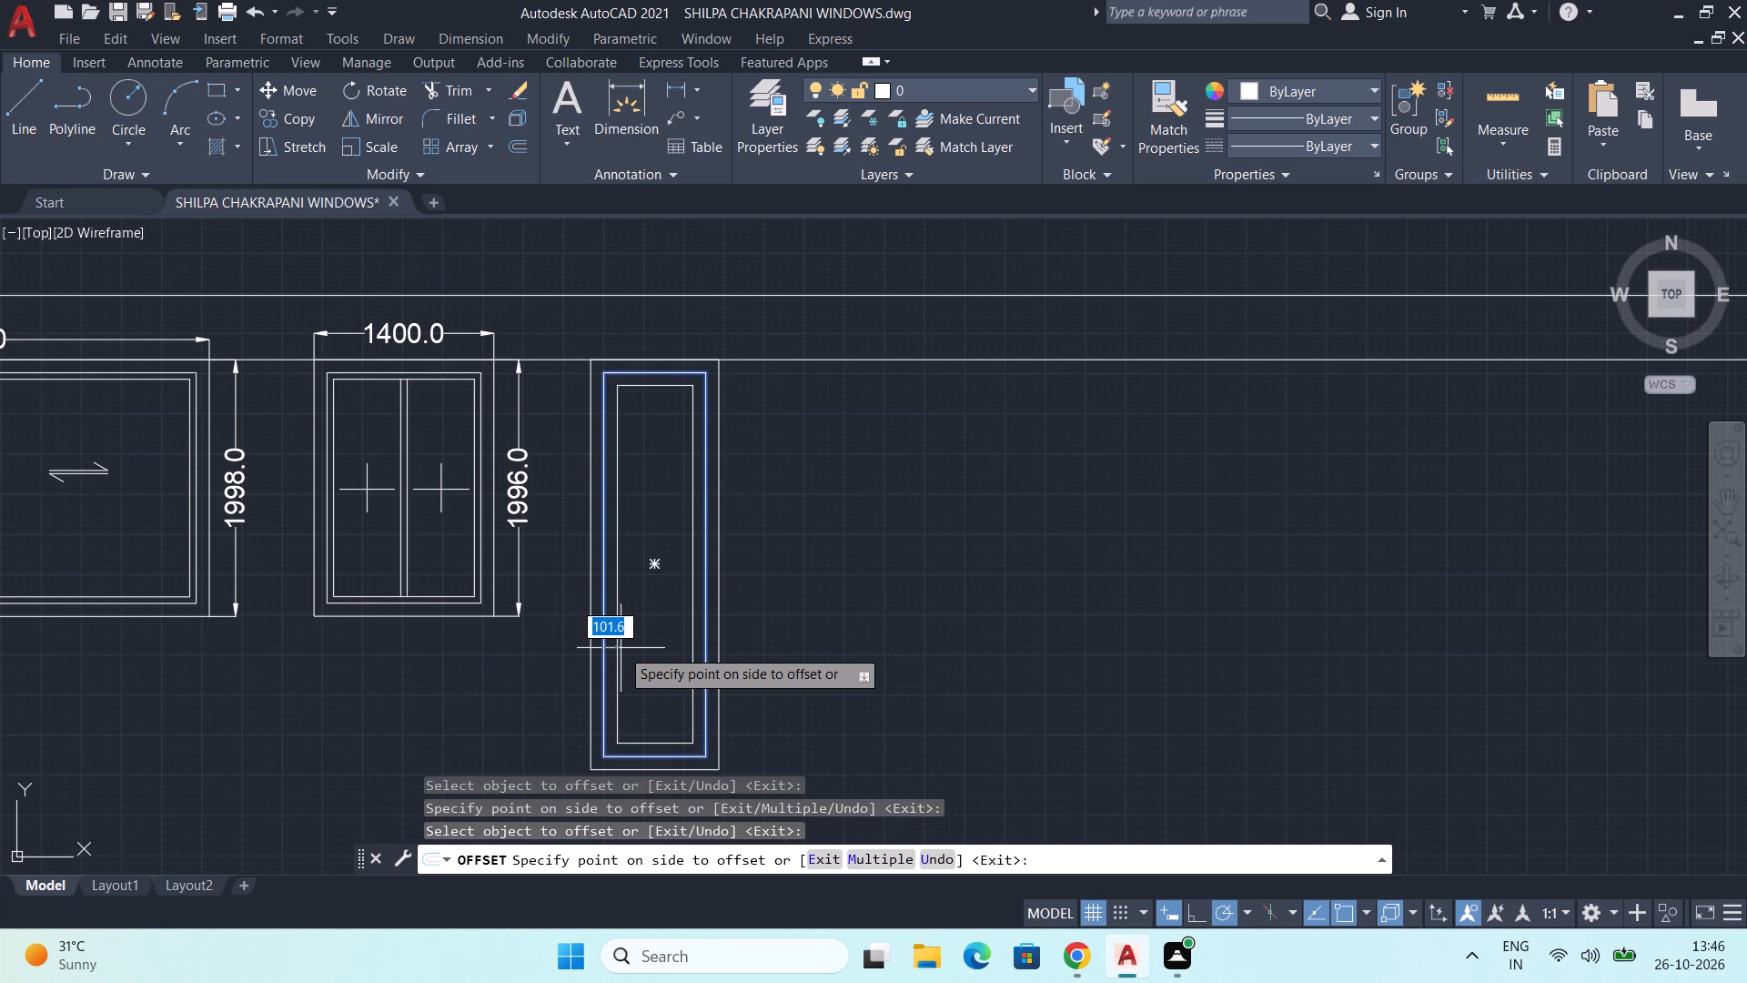
type("50.8")
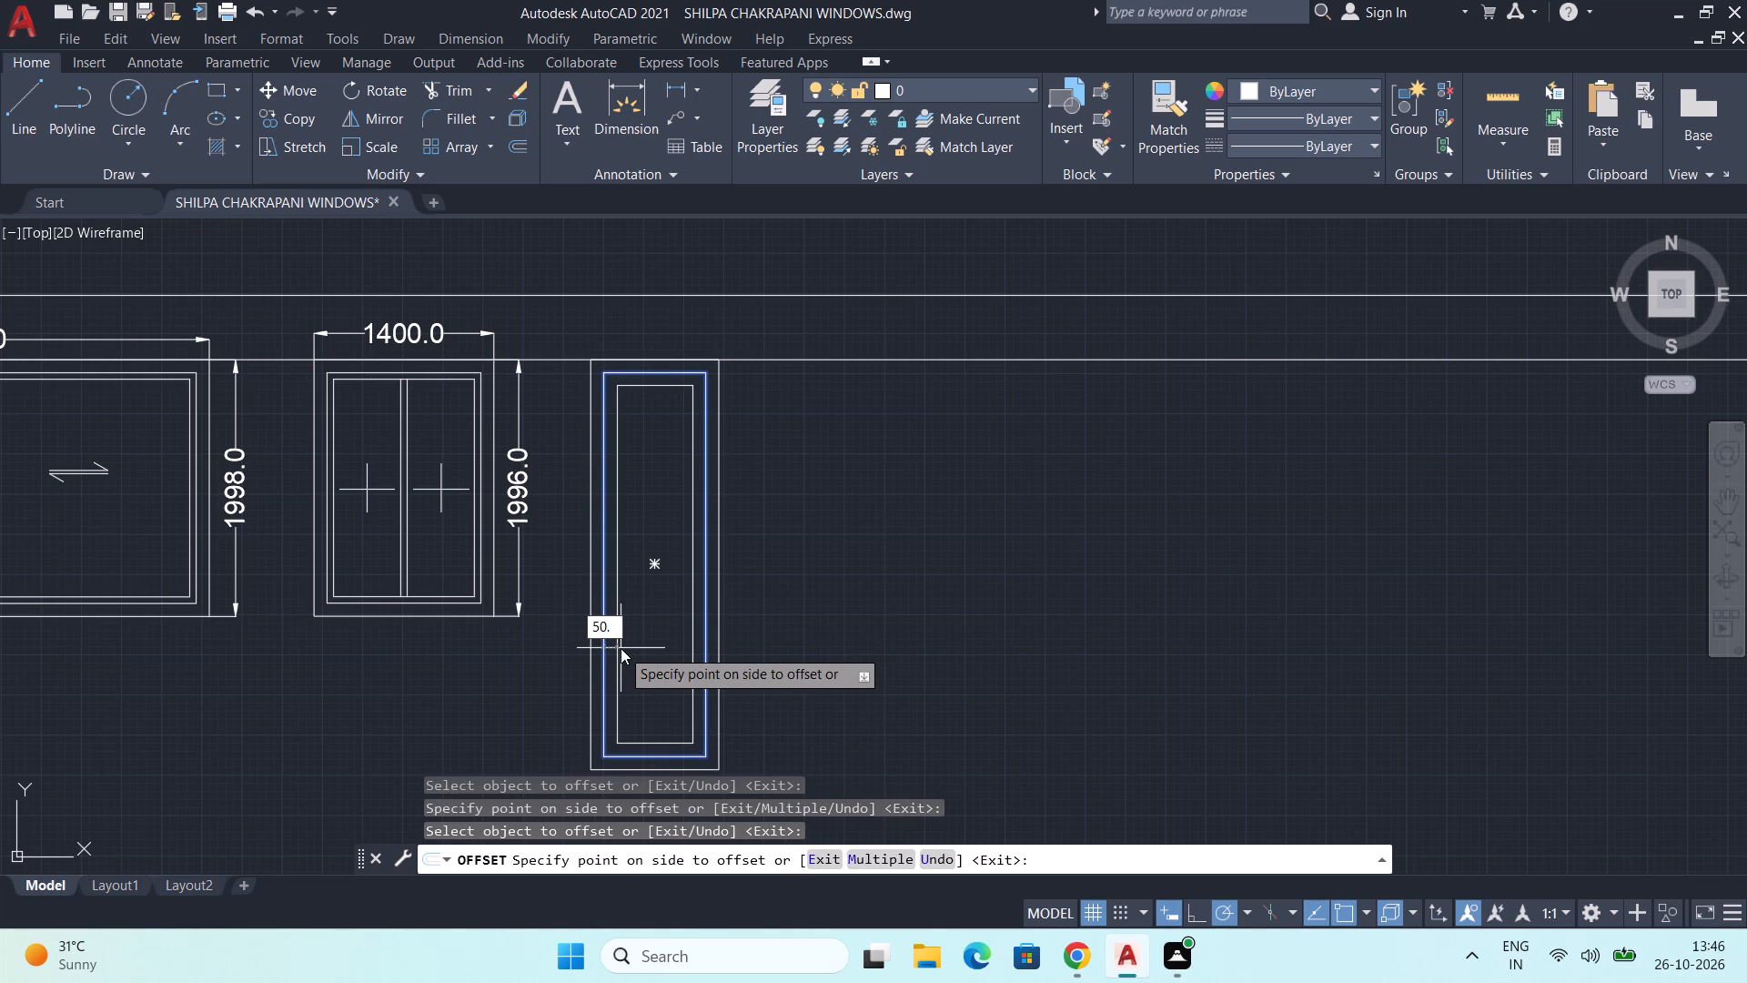
key("Return")
key("space")
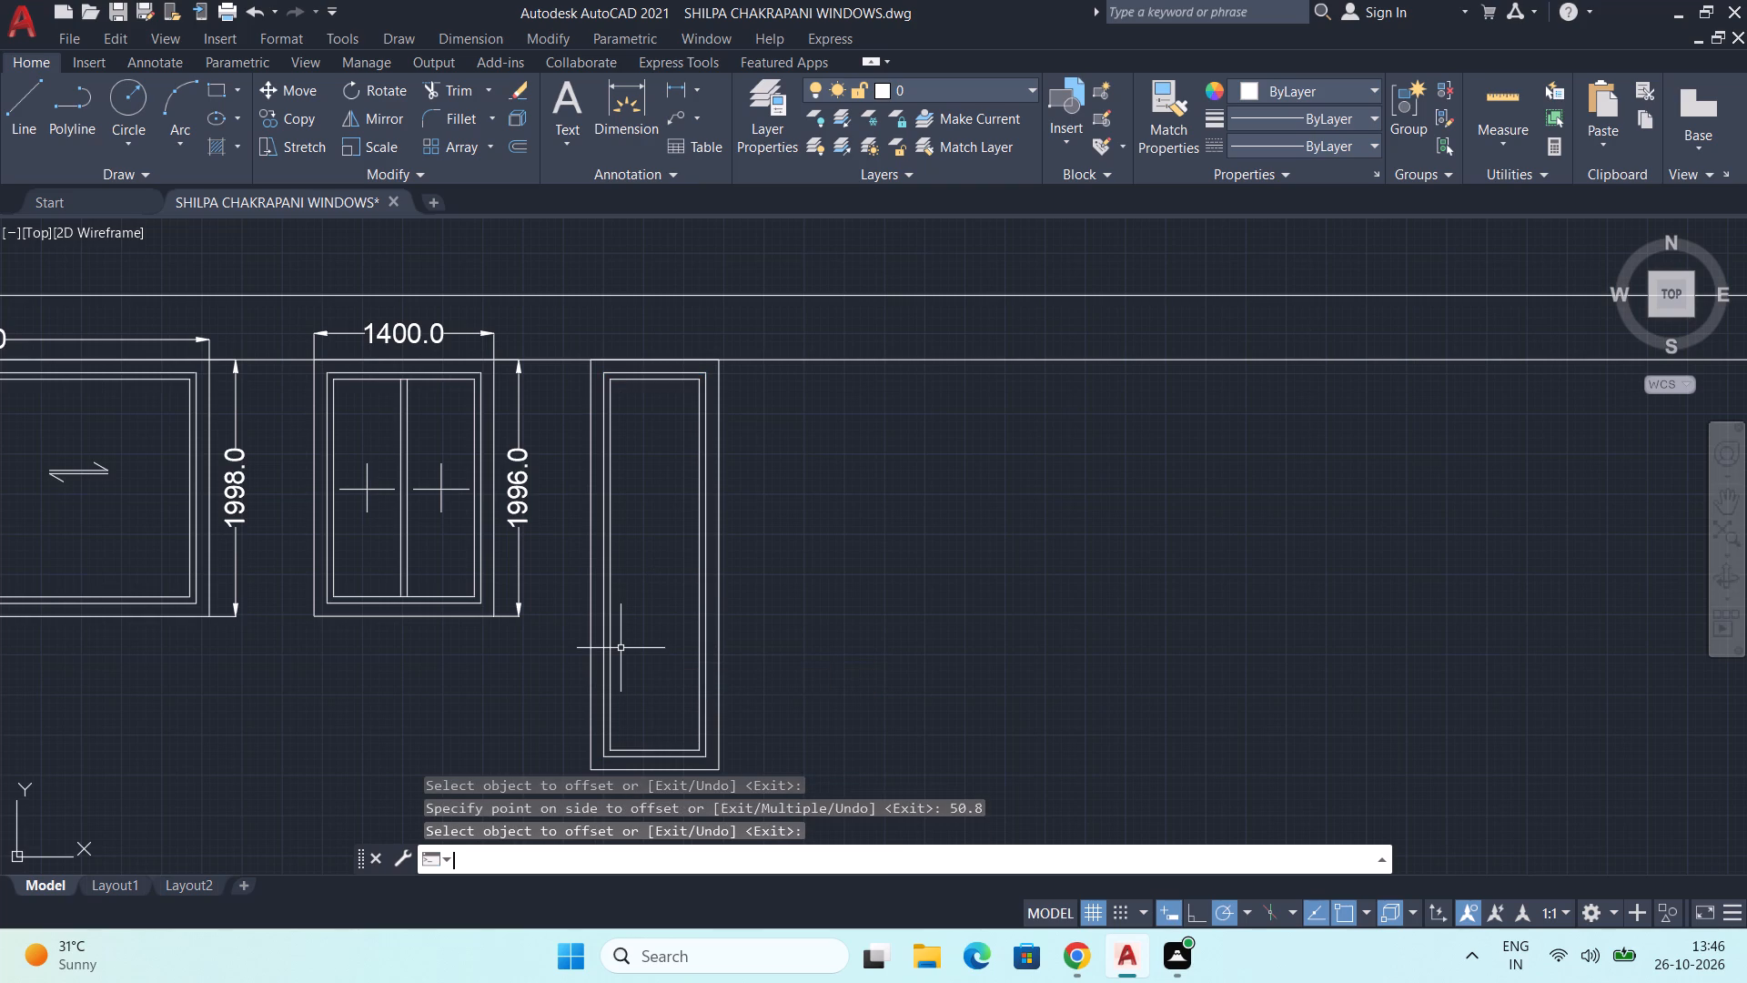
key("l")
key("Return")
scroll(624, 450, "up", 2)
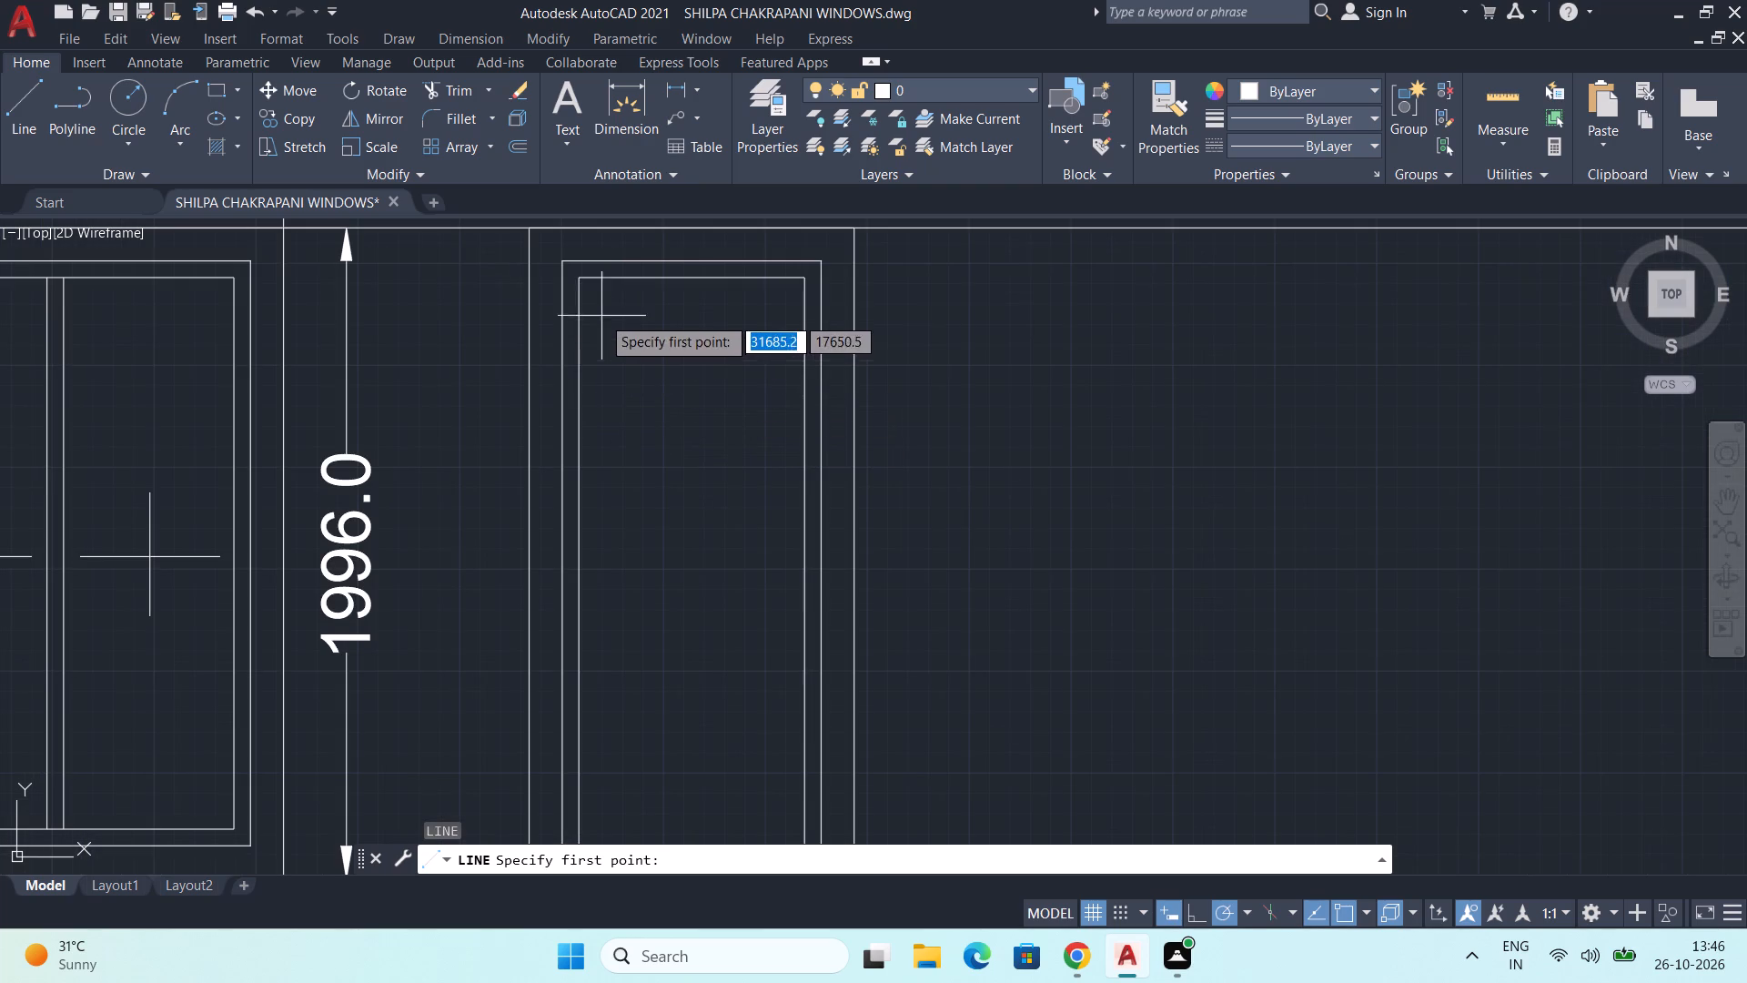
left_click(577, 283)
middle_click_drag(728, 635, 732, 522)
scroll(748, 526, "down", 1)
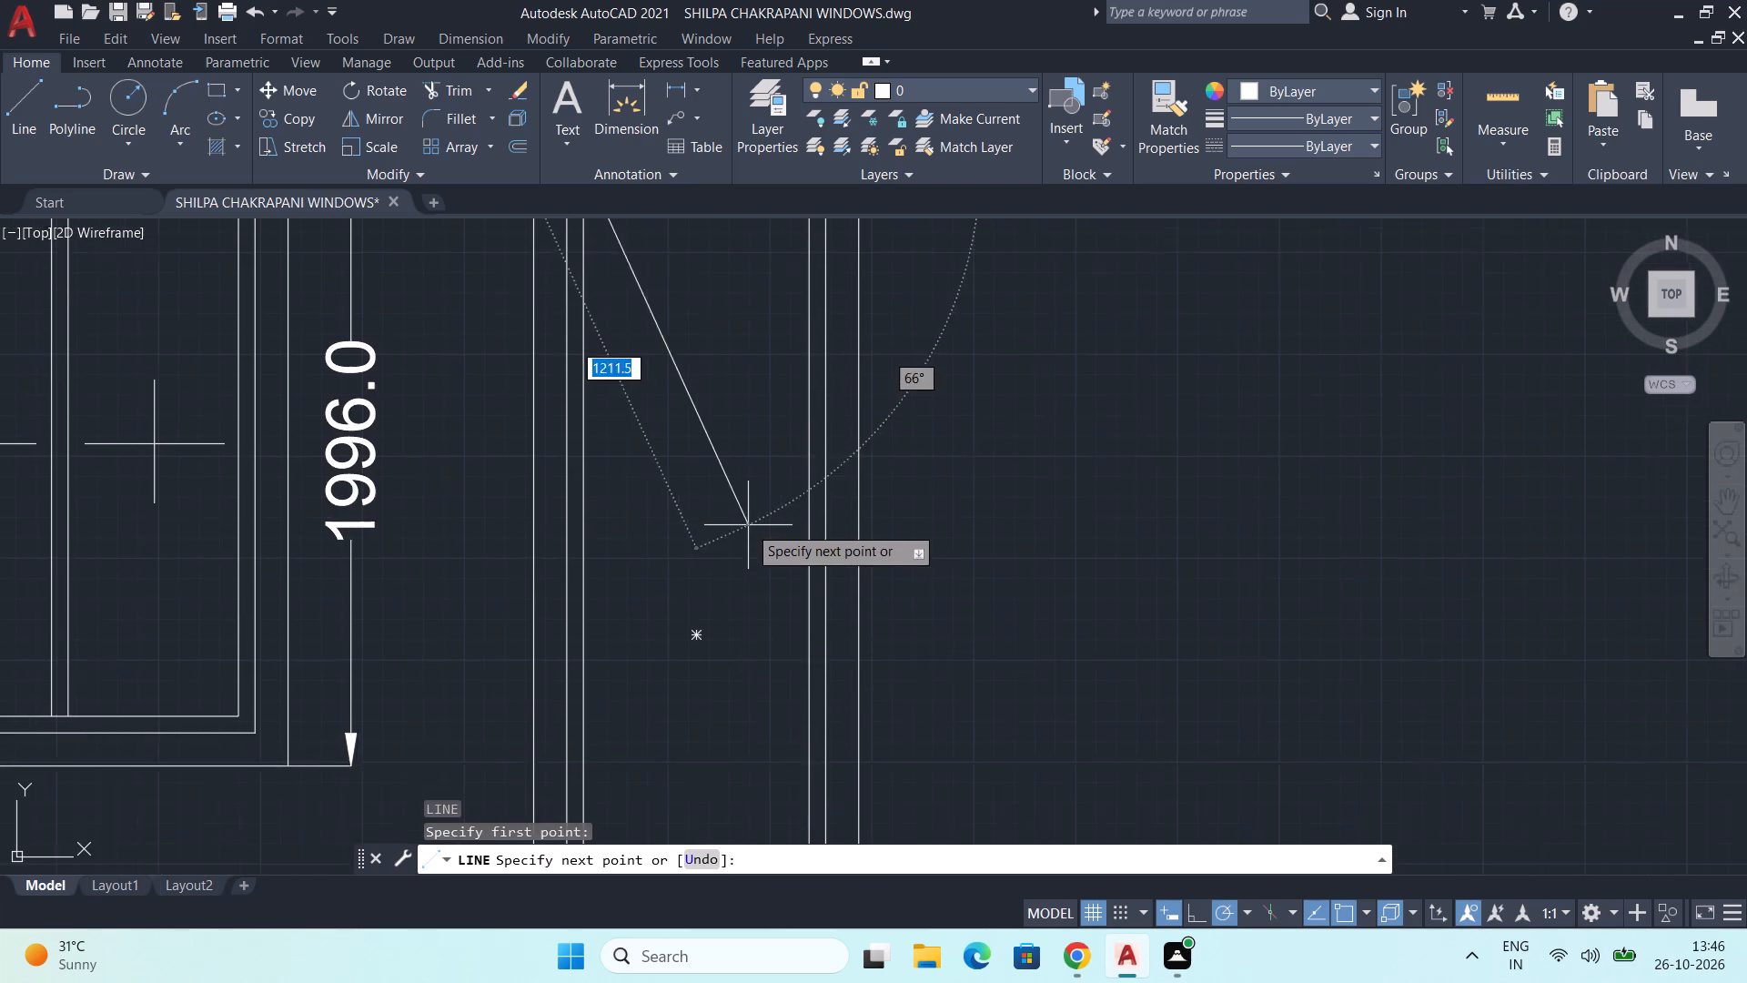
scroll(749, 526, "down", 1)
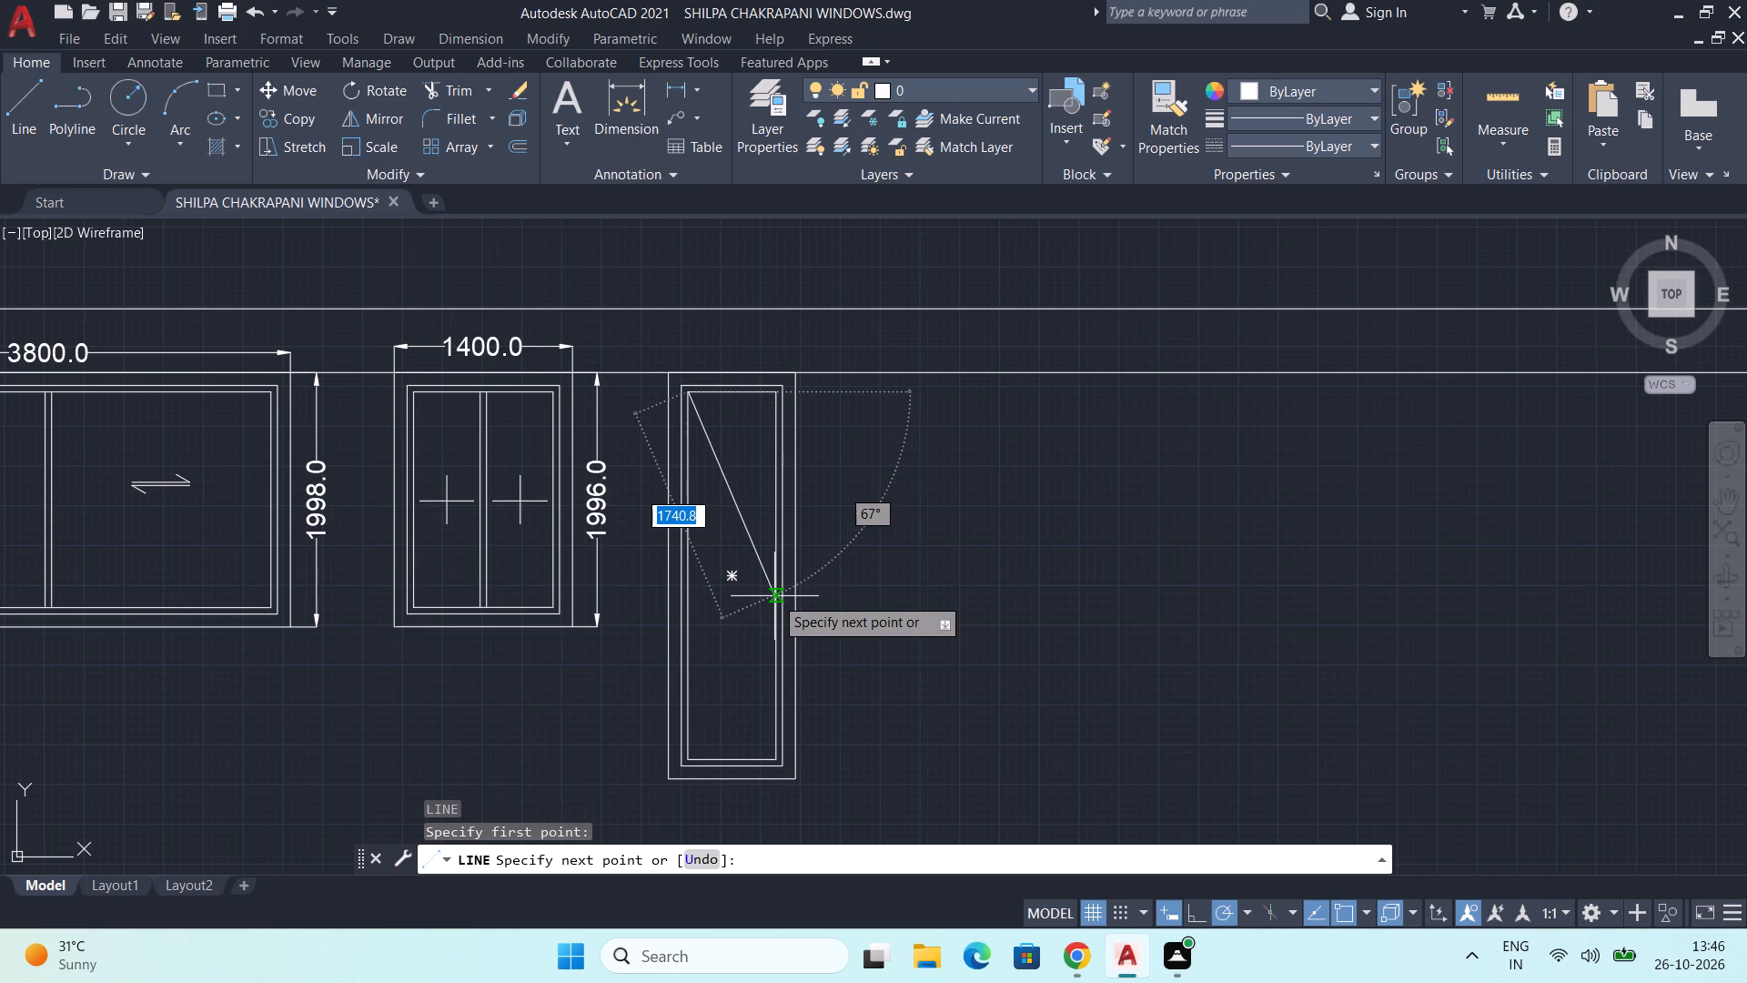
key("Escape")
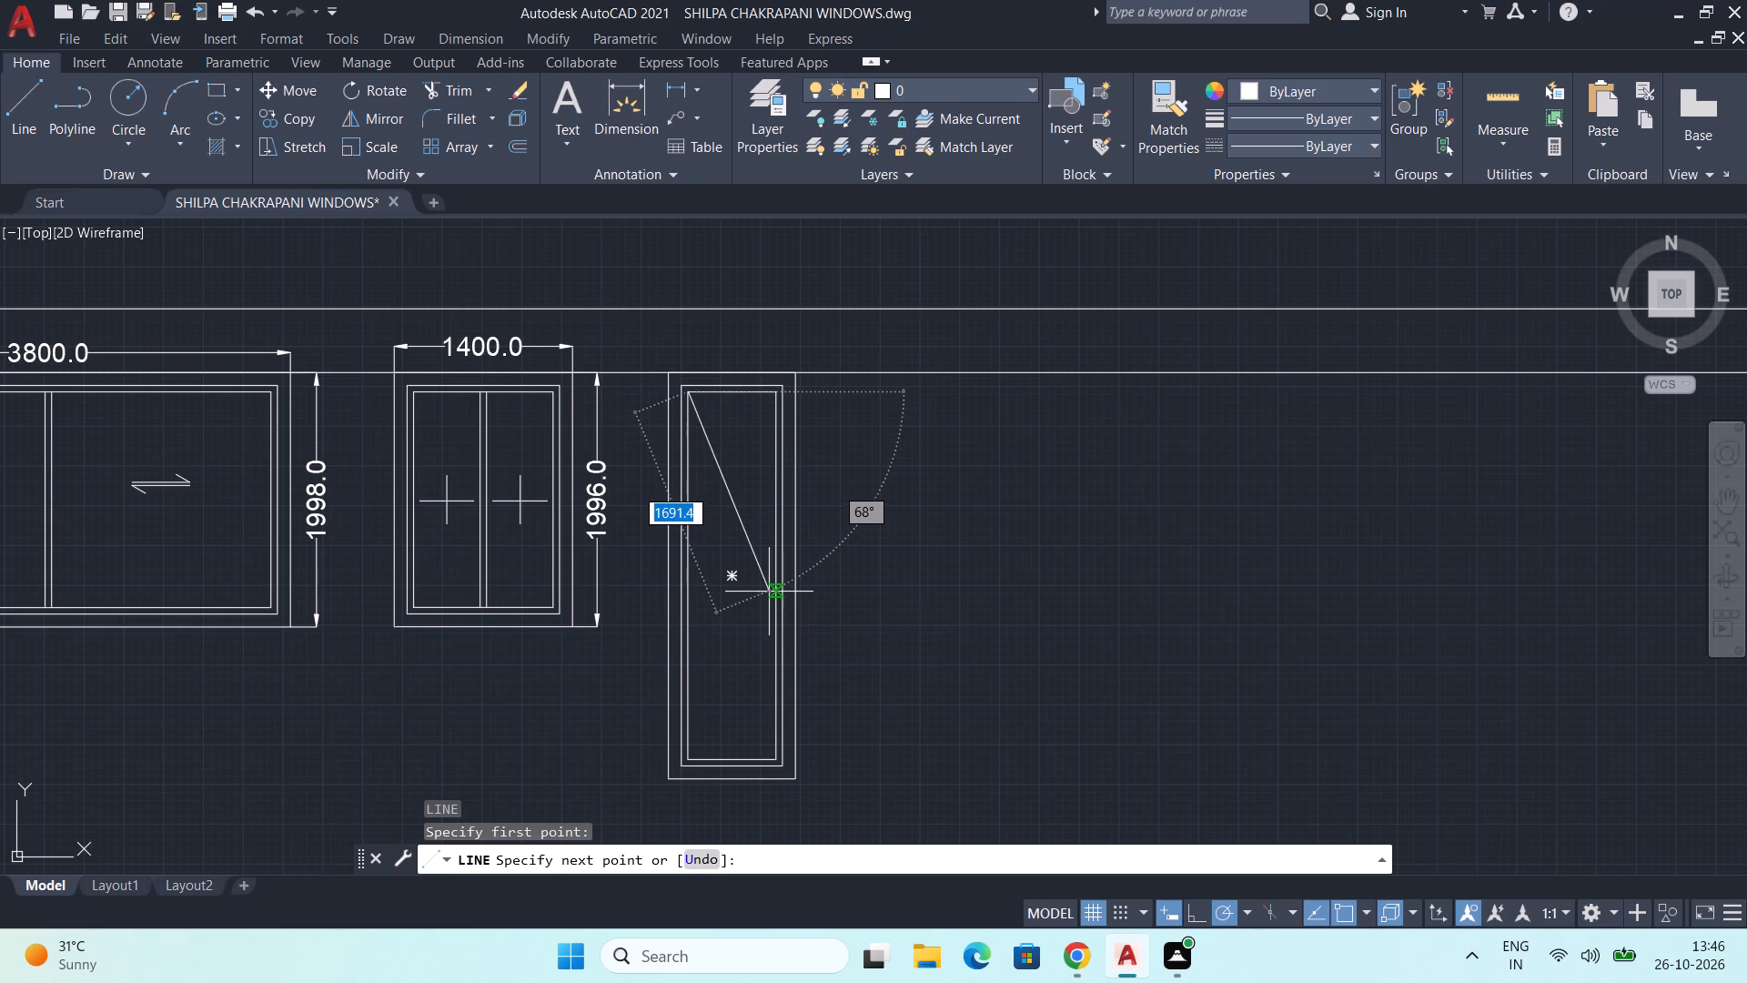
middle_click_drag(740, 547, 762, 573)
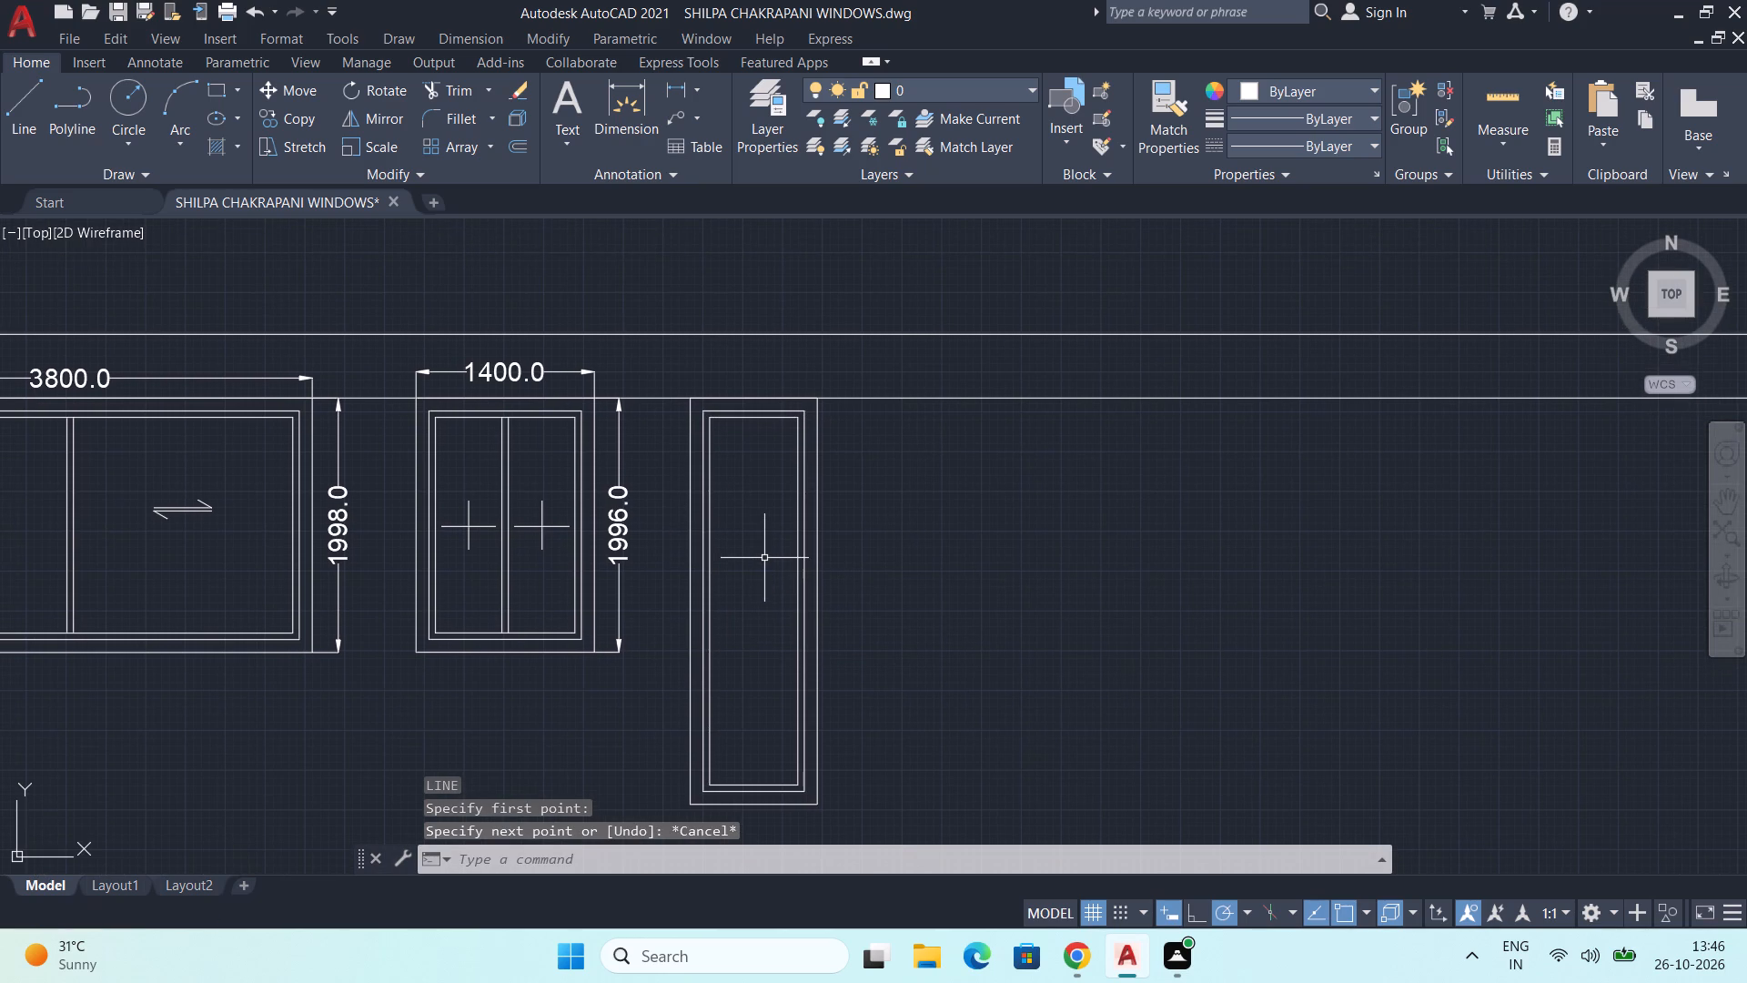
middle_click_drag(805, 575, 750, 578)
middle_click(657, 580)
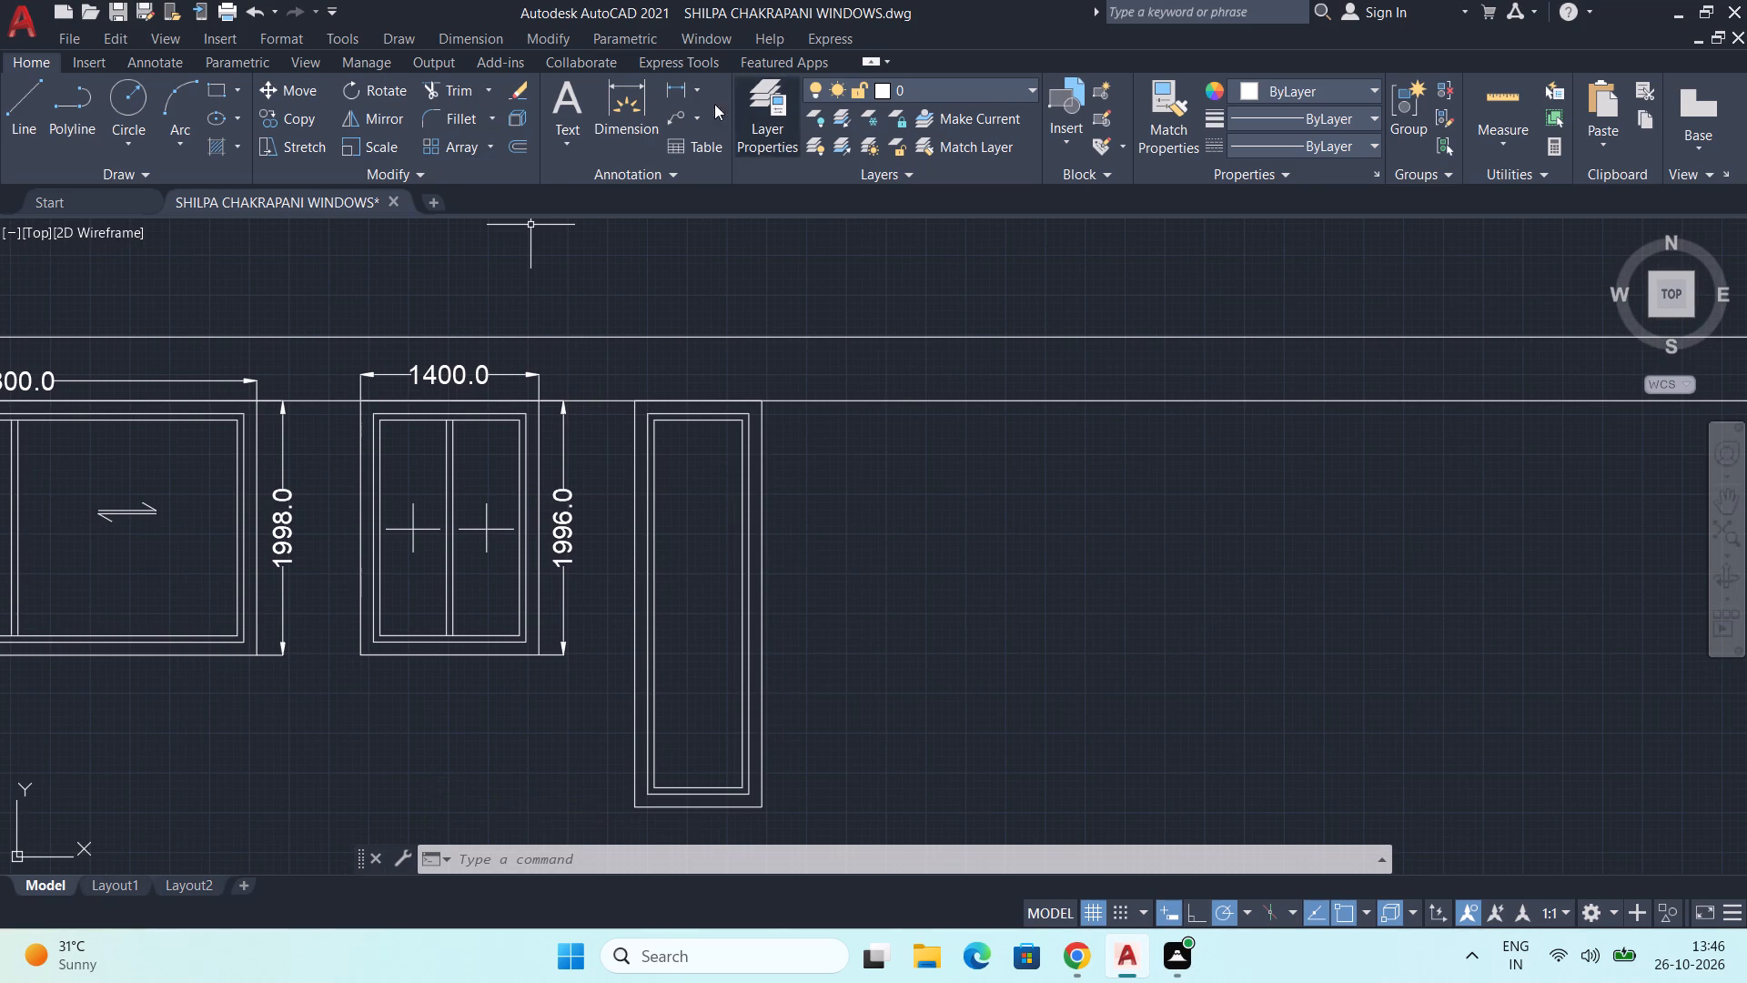
Copy the cross mark from the 1400 wide window's left panel into the middle of the 997 wide window.
scroll(423, 550, "up", 2)
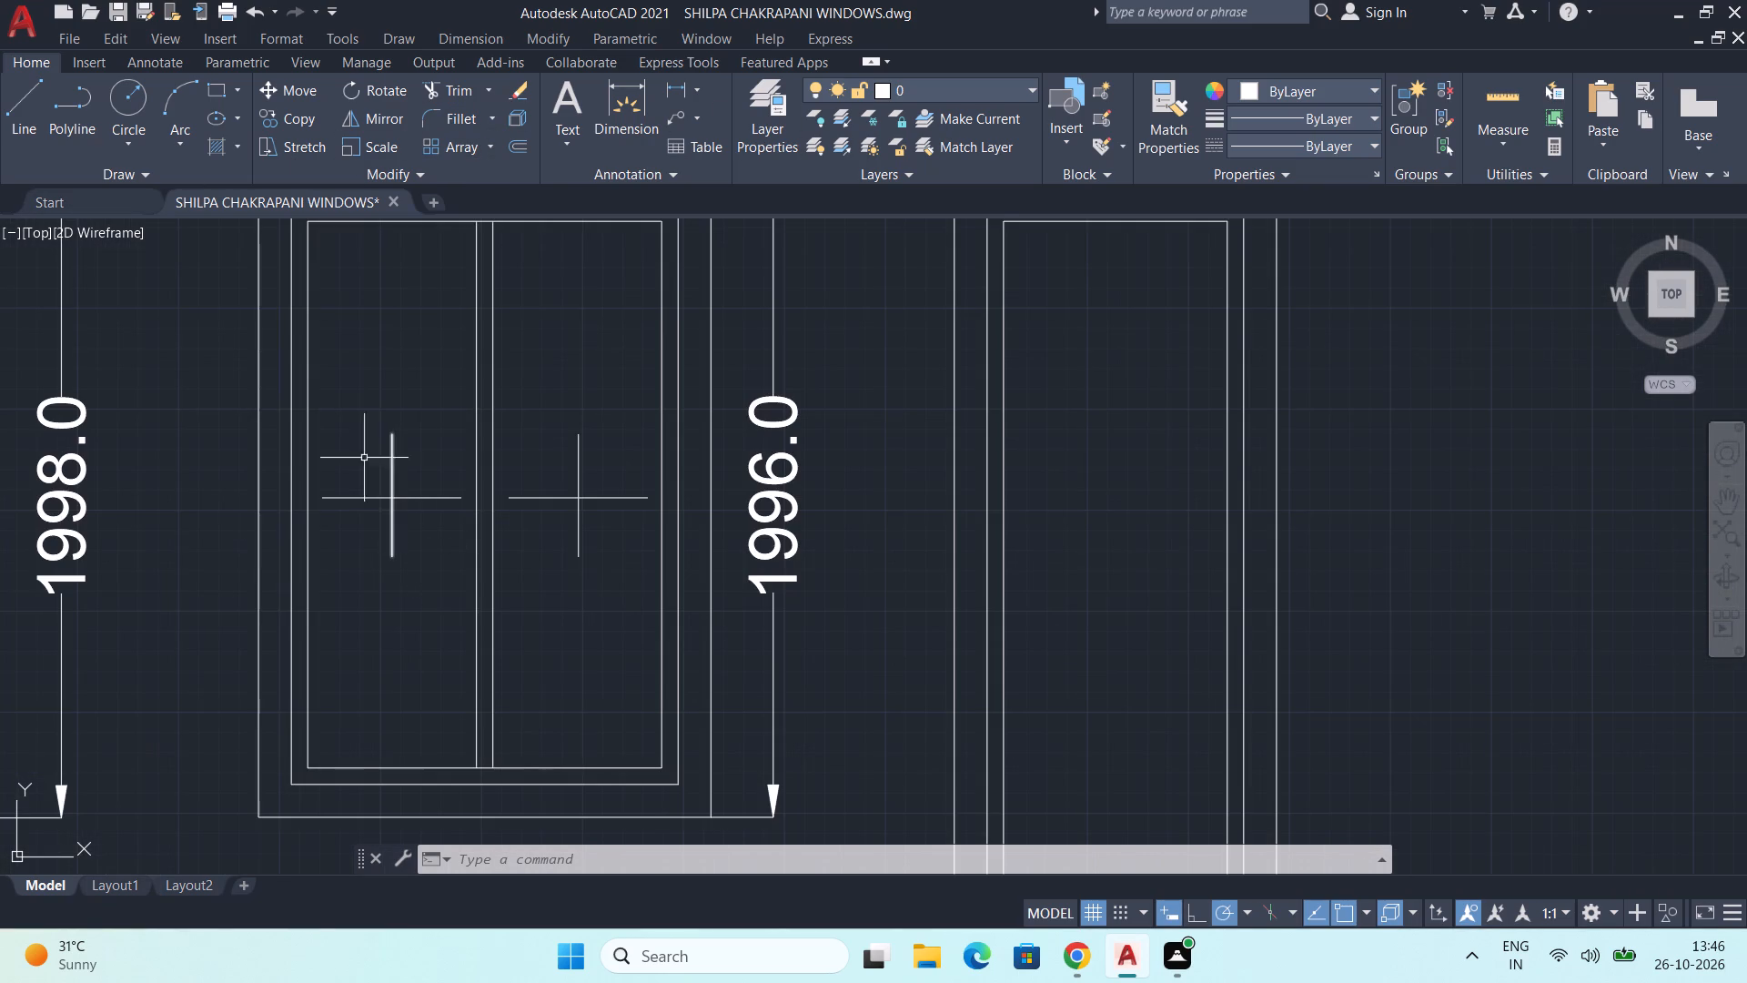
left_click(299, 410)
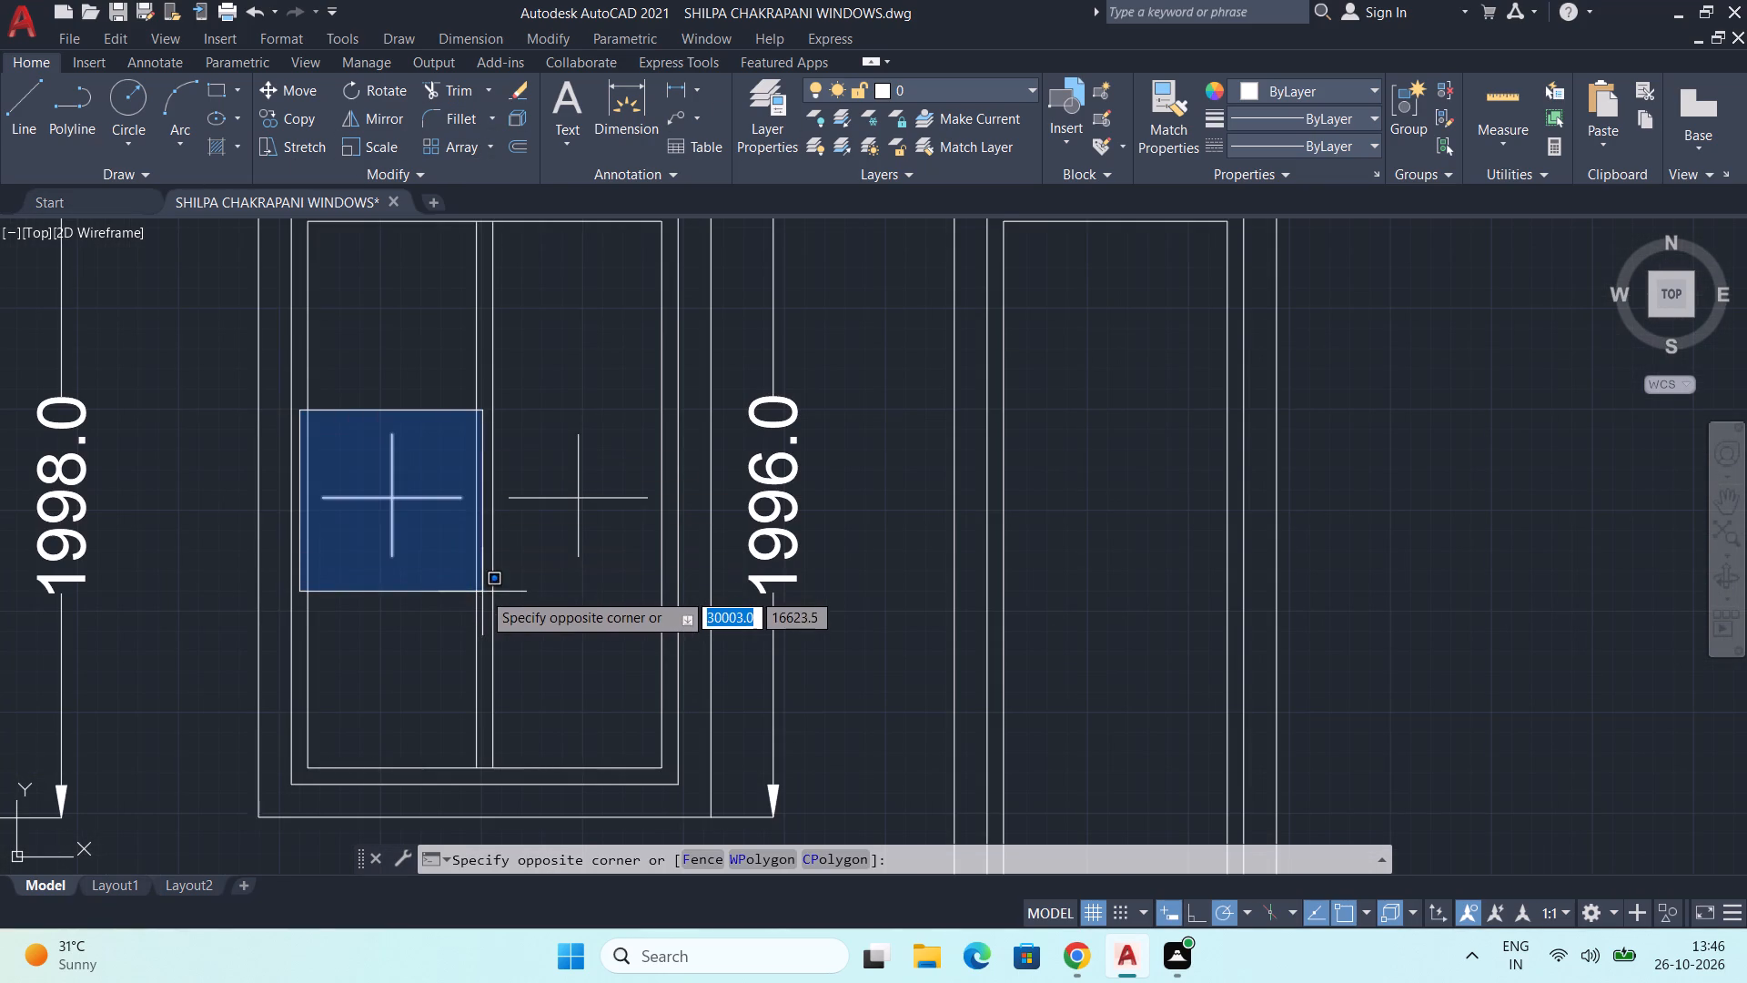
left_click(482, 592)
type("CO")
key("Return")
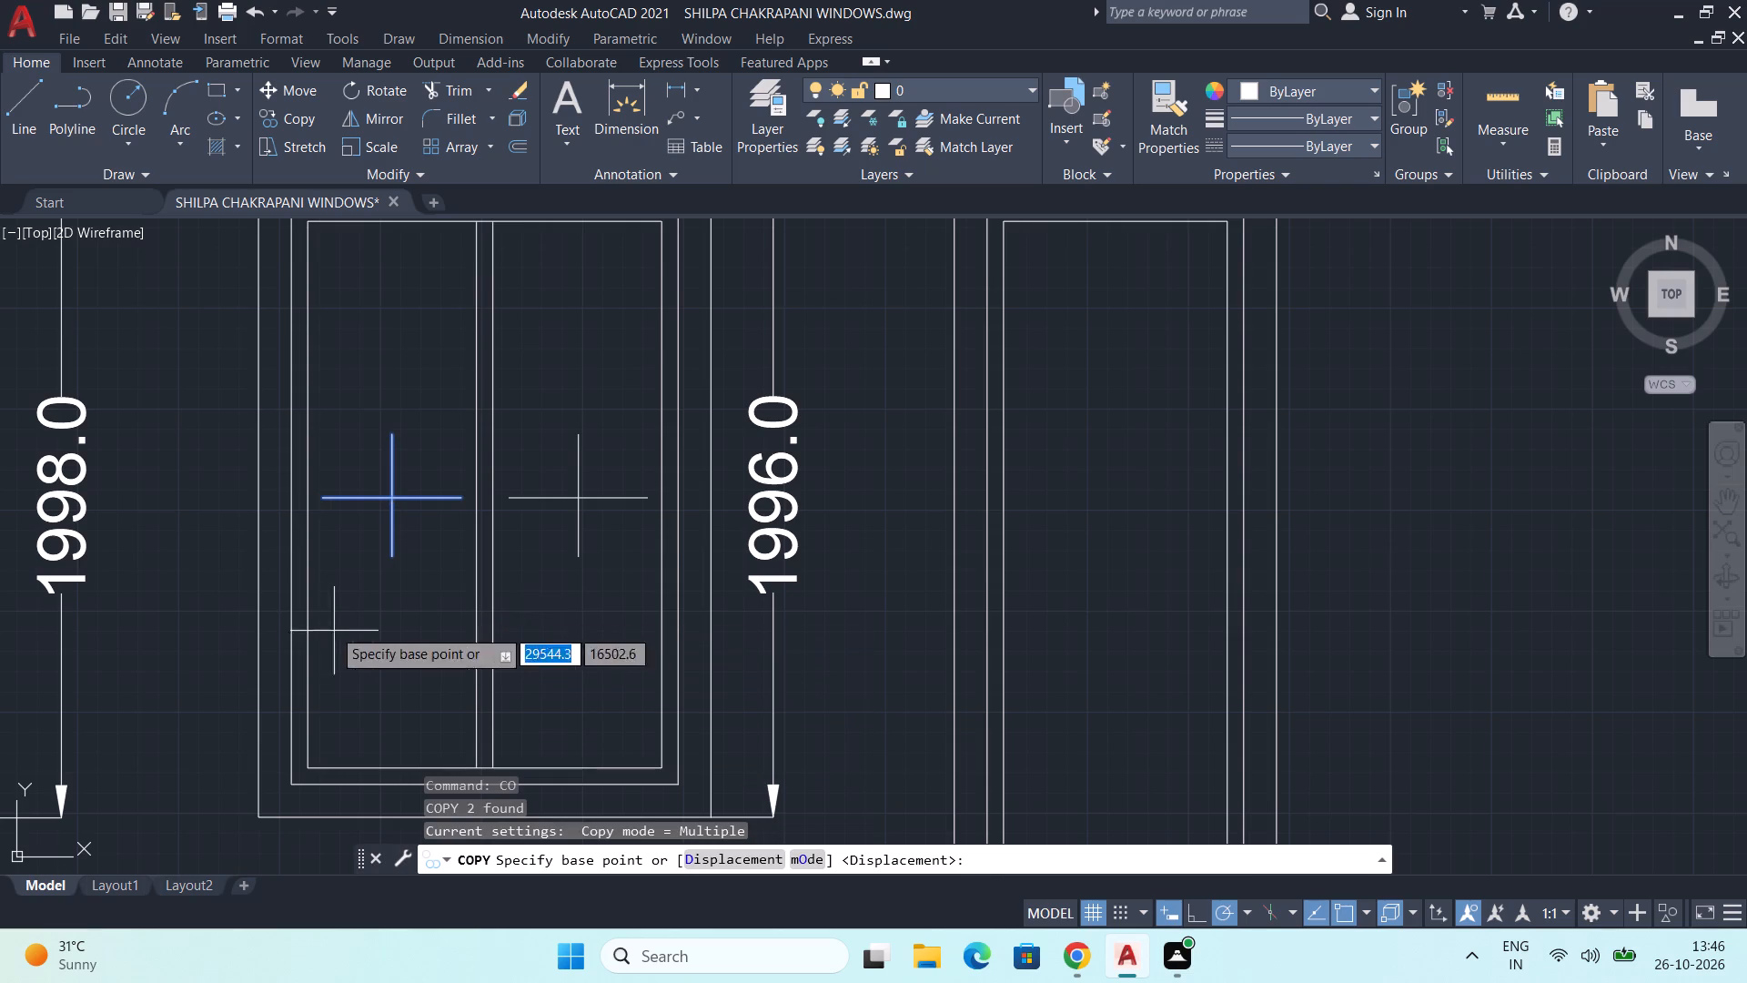
left_click(391, 500)
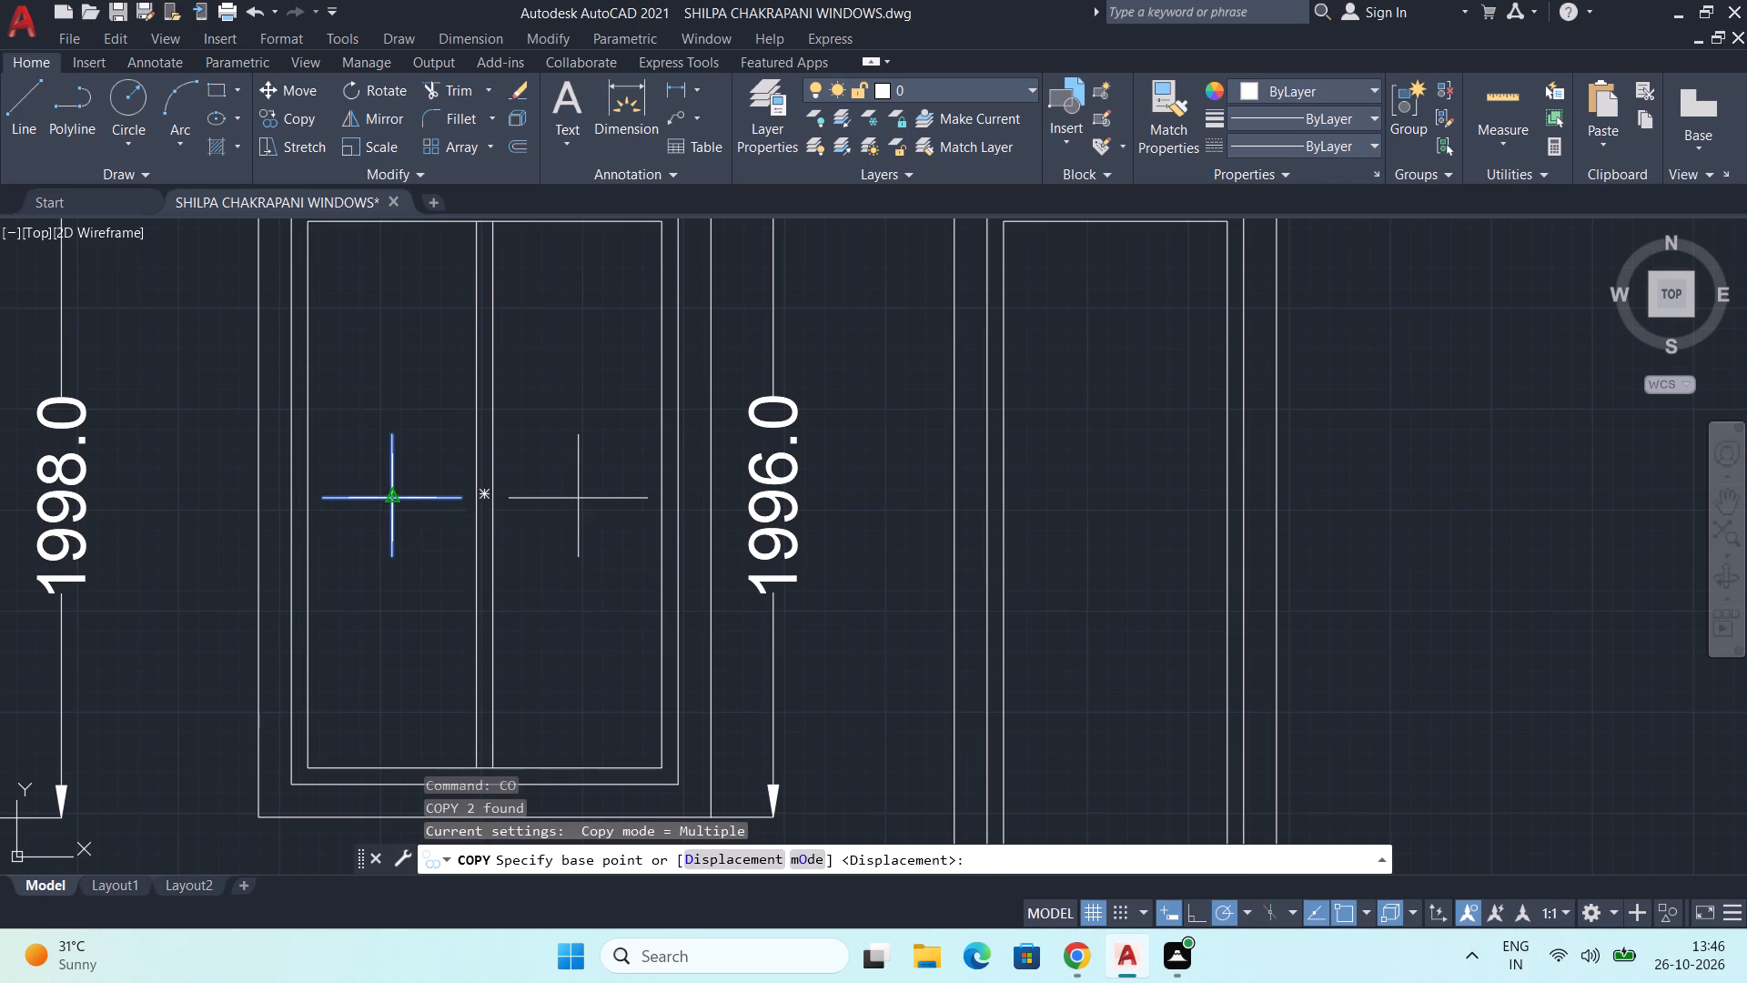
scroll(965, 537, "down", 1)
middle_click_drag(1042, 562, 883, 471)
scroll(901, 555, "up", 1)
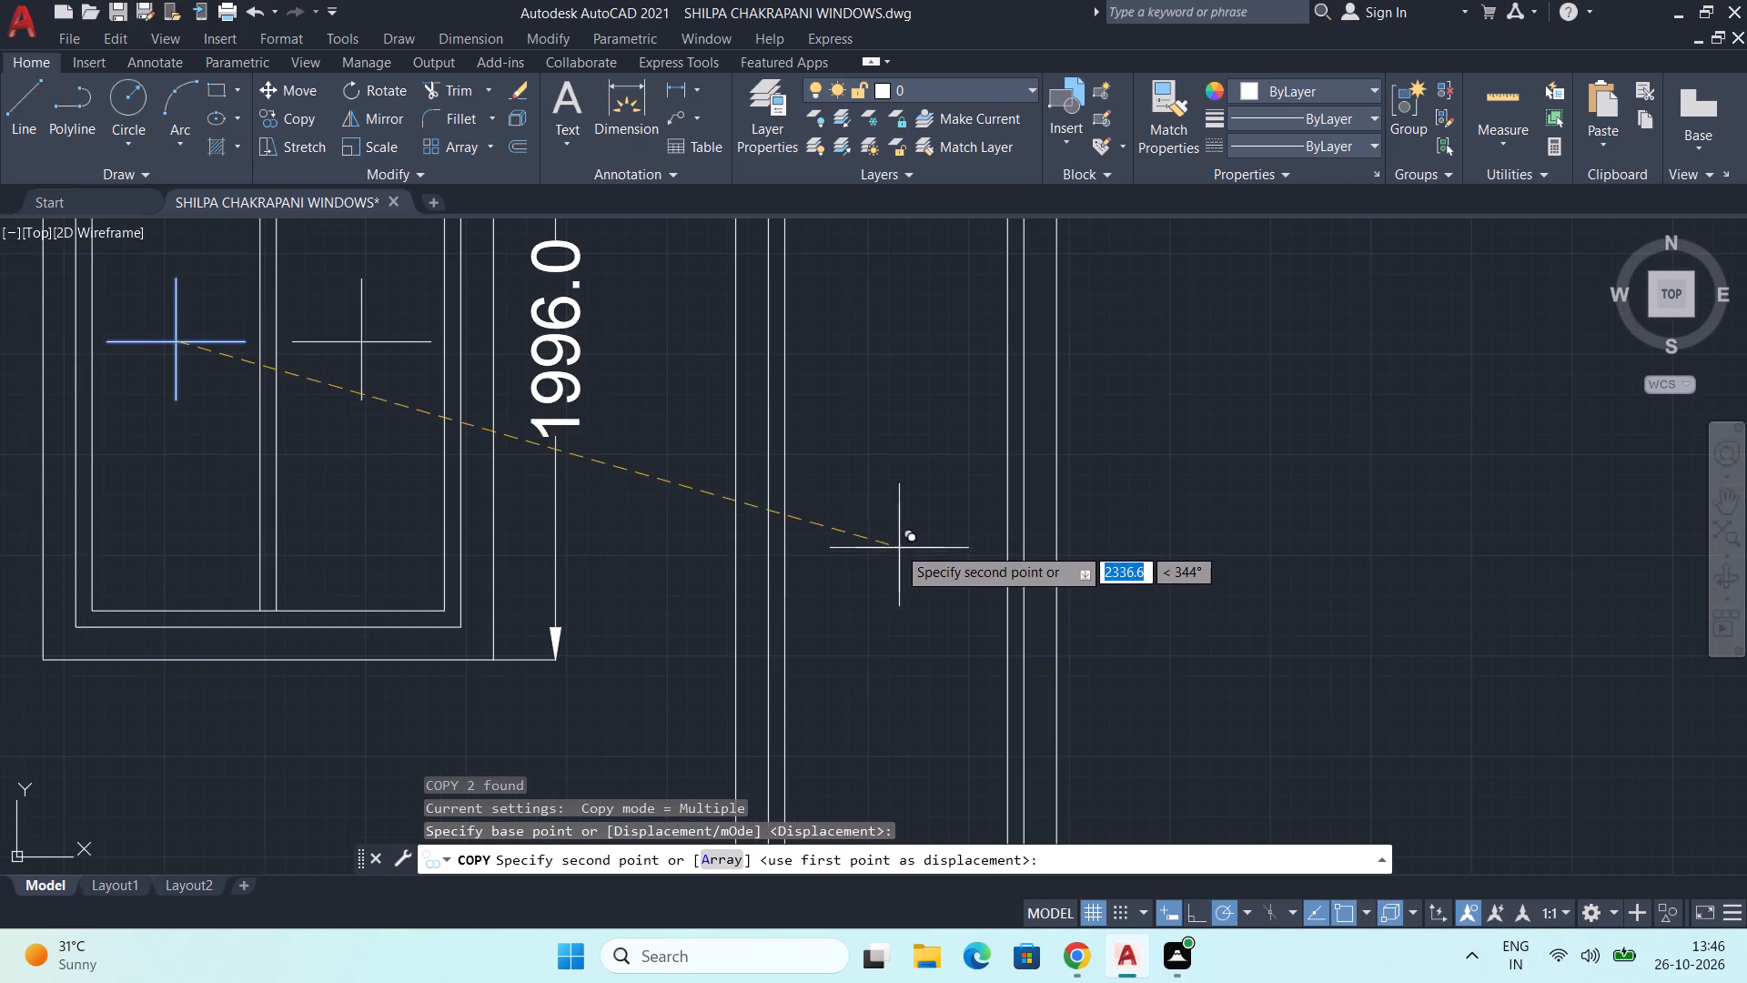
scroll(914, 553, "down", 3)
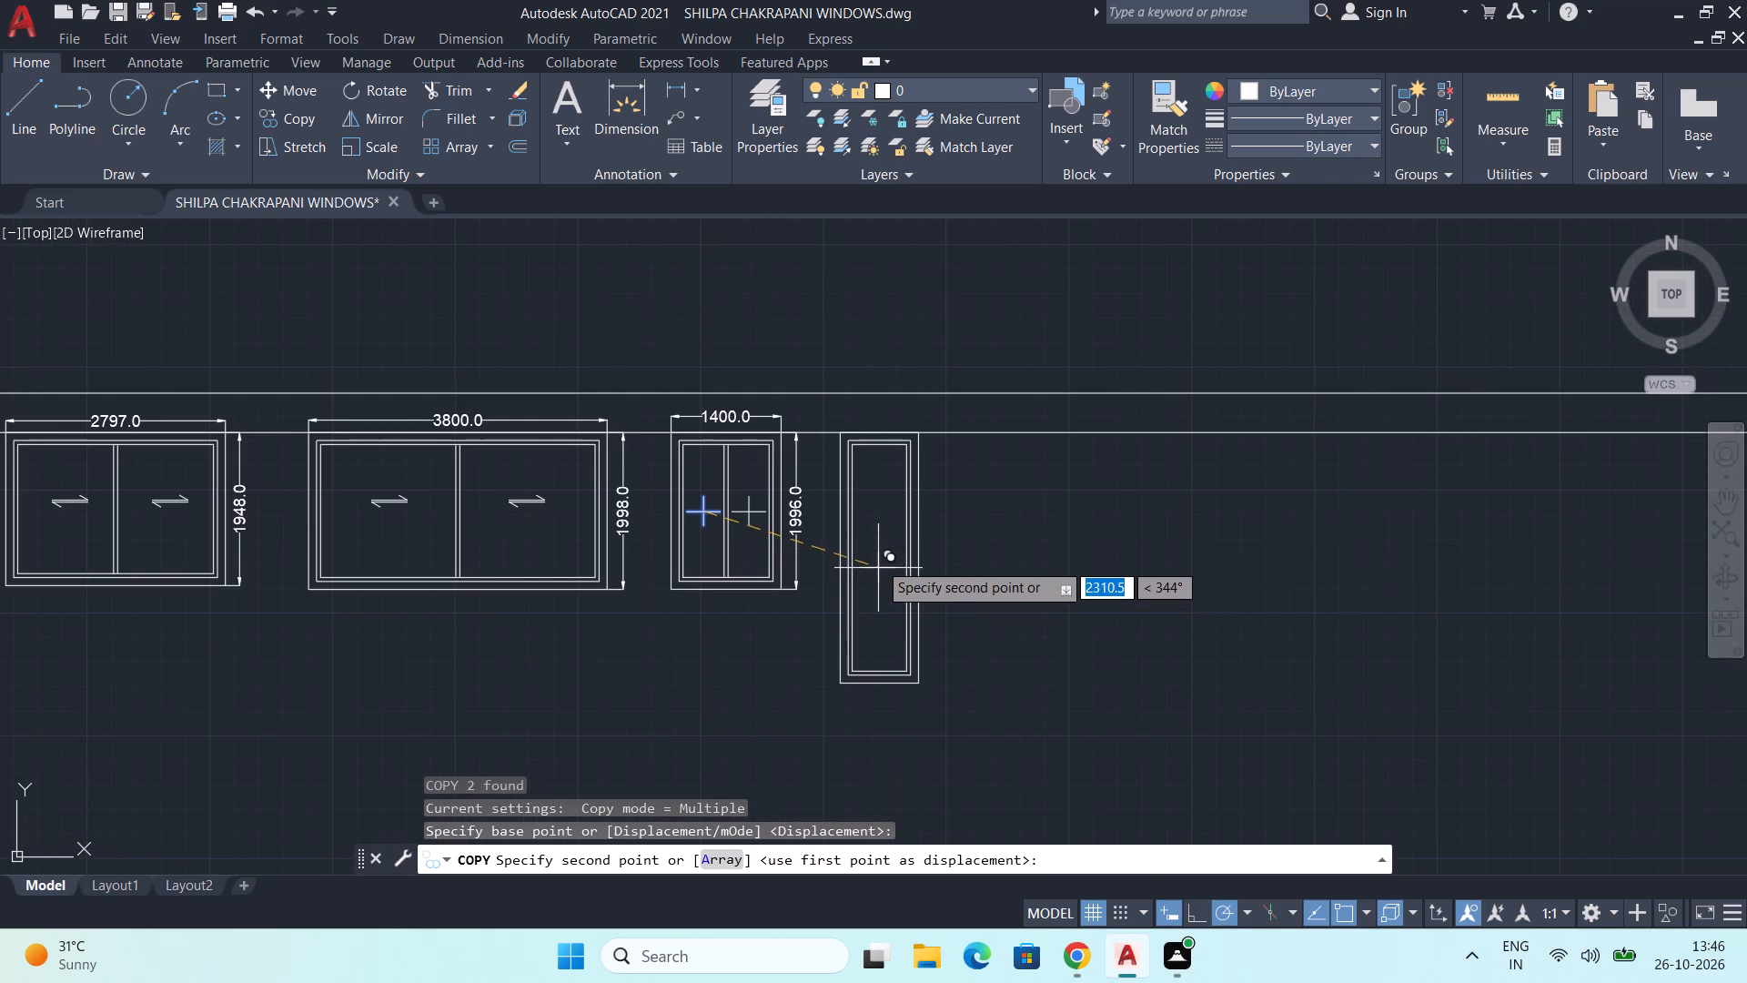
scroll(880, 568, "up", 2)
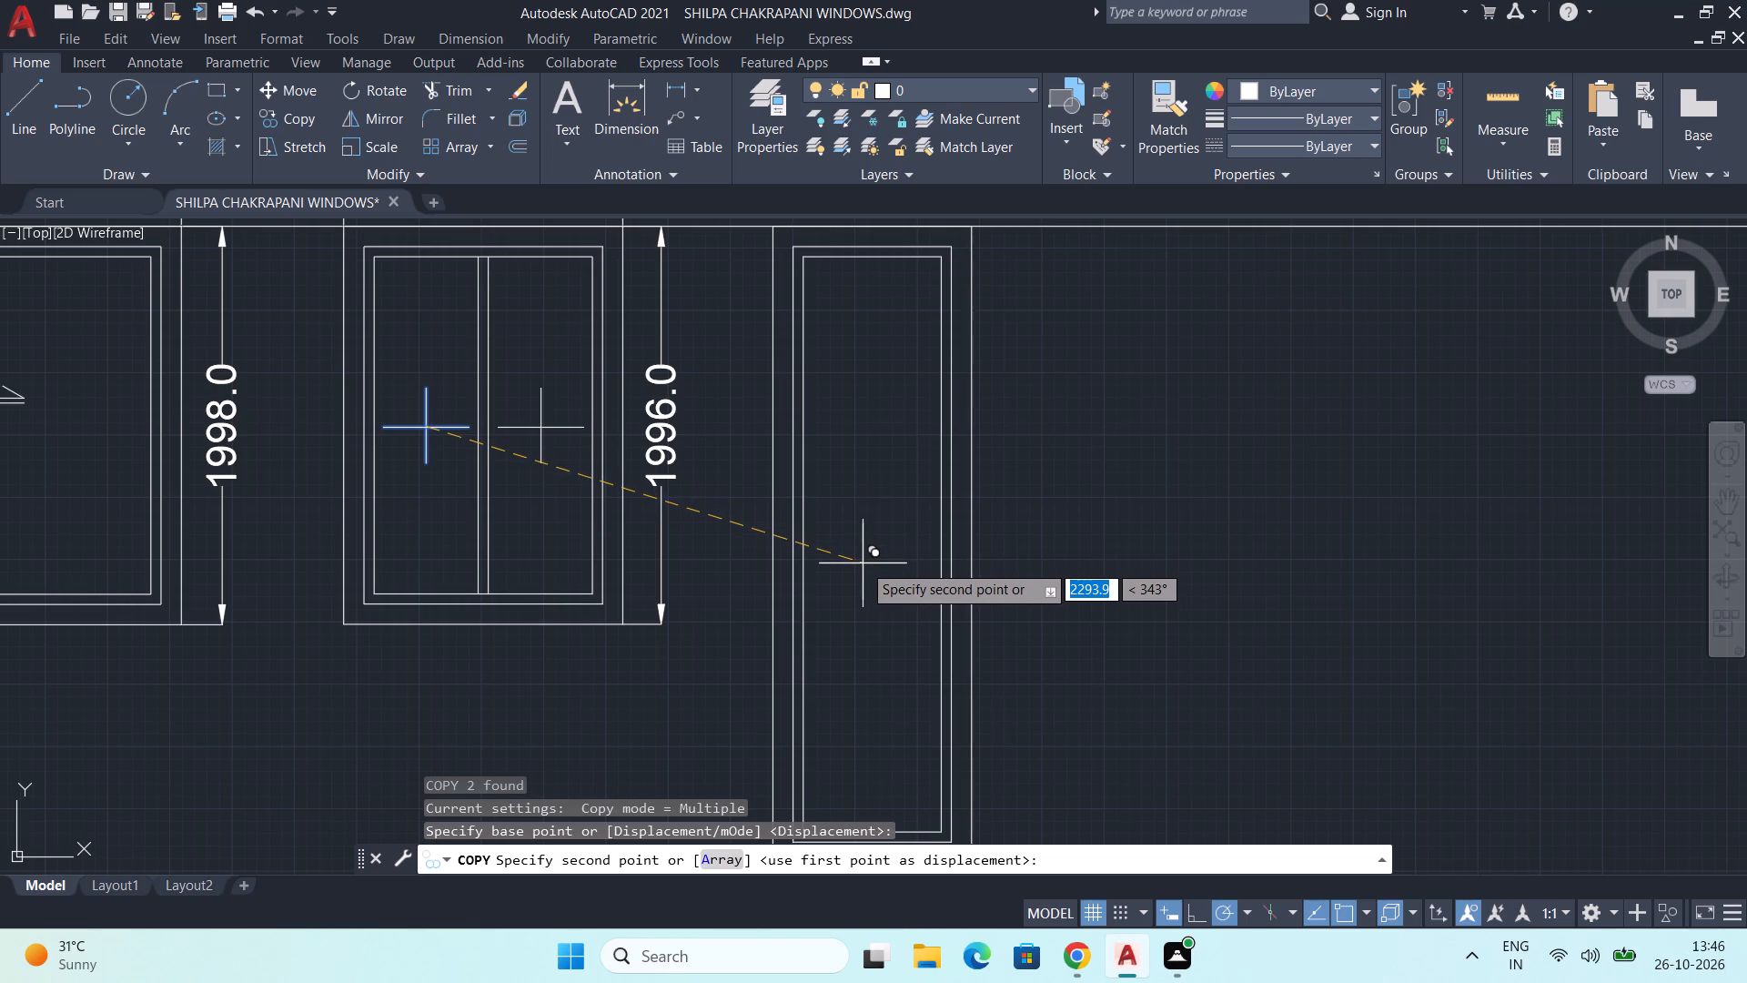
left_click(865, 563)
key("Escape")
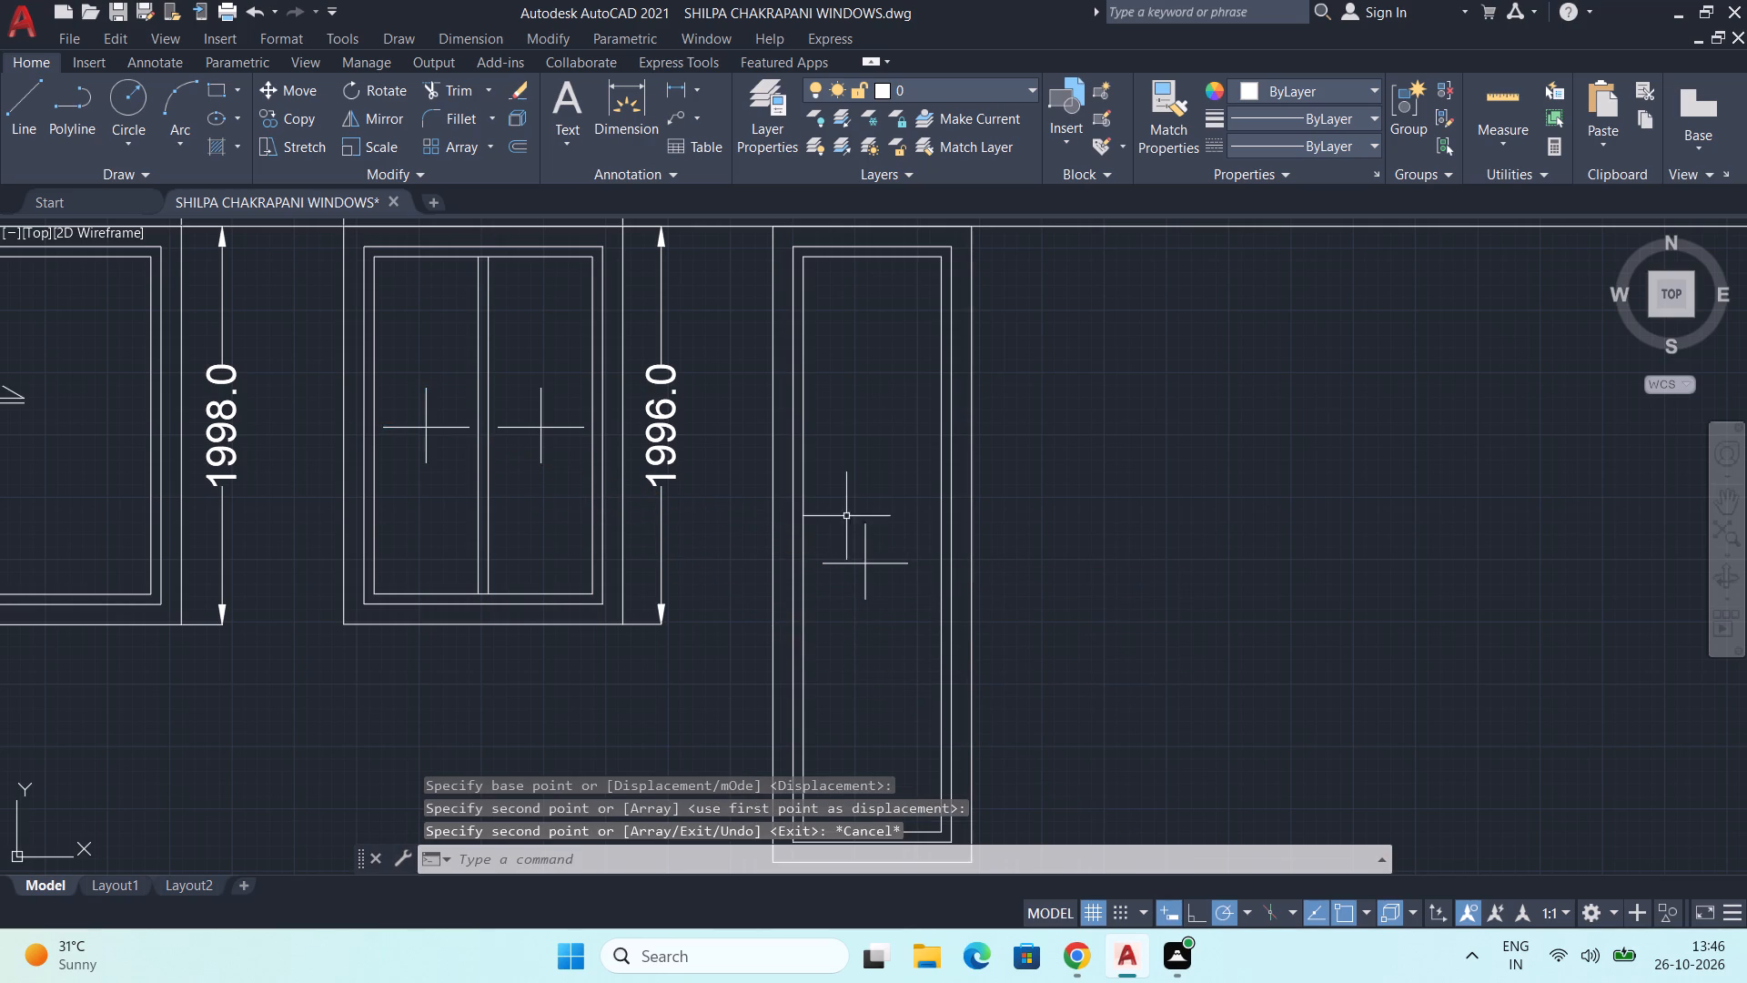
Add a horizontal linear dimension for the tall window's overall width above its top edge.
middle_click_drag(795, 422, 803, 491)
left_click(680, 84)
middle_click_drag(821, 305, 820, 402)
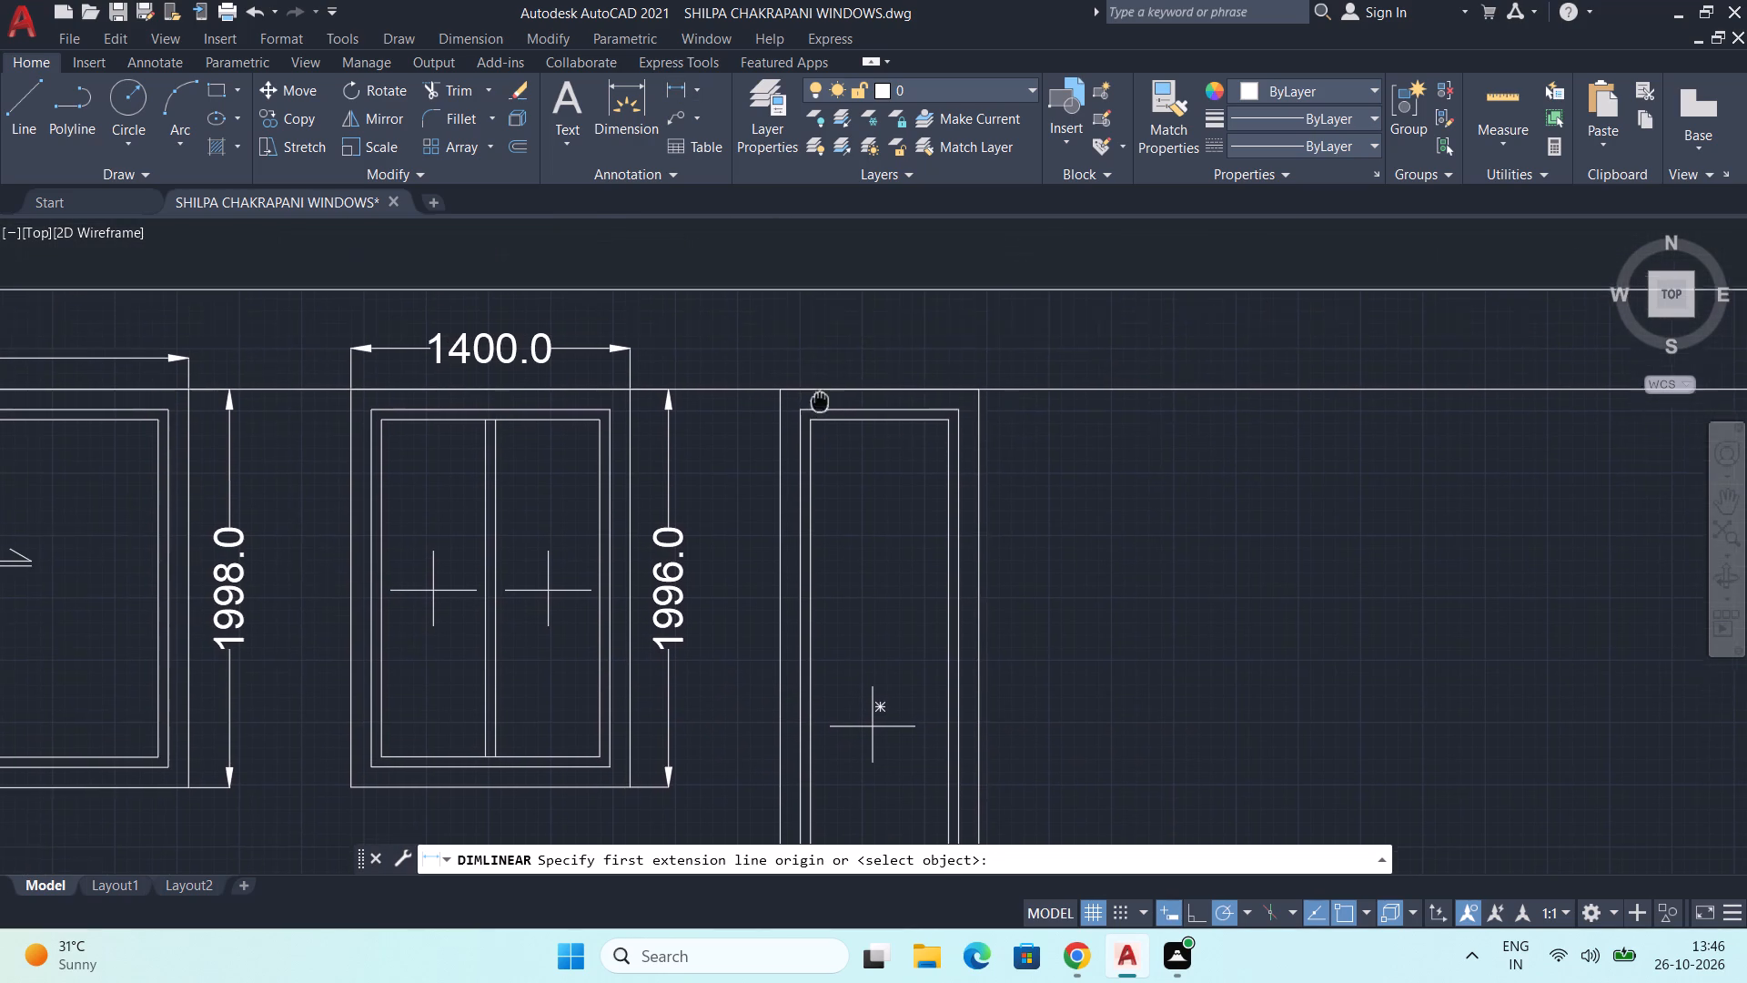
middle_click_drag(820, 402, 819, 404)
left_click(780, 398)
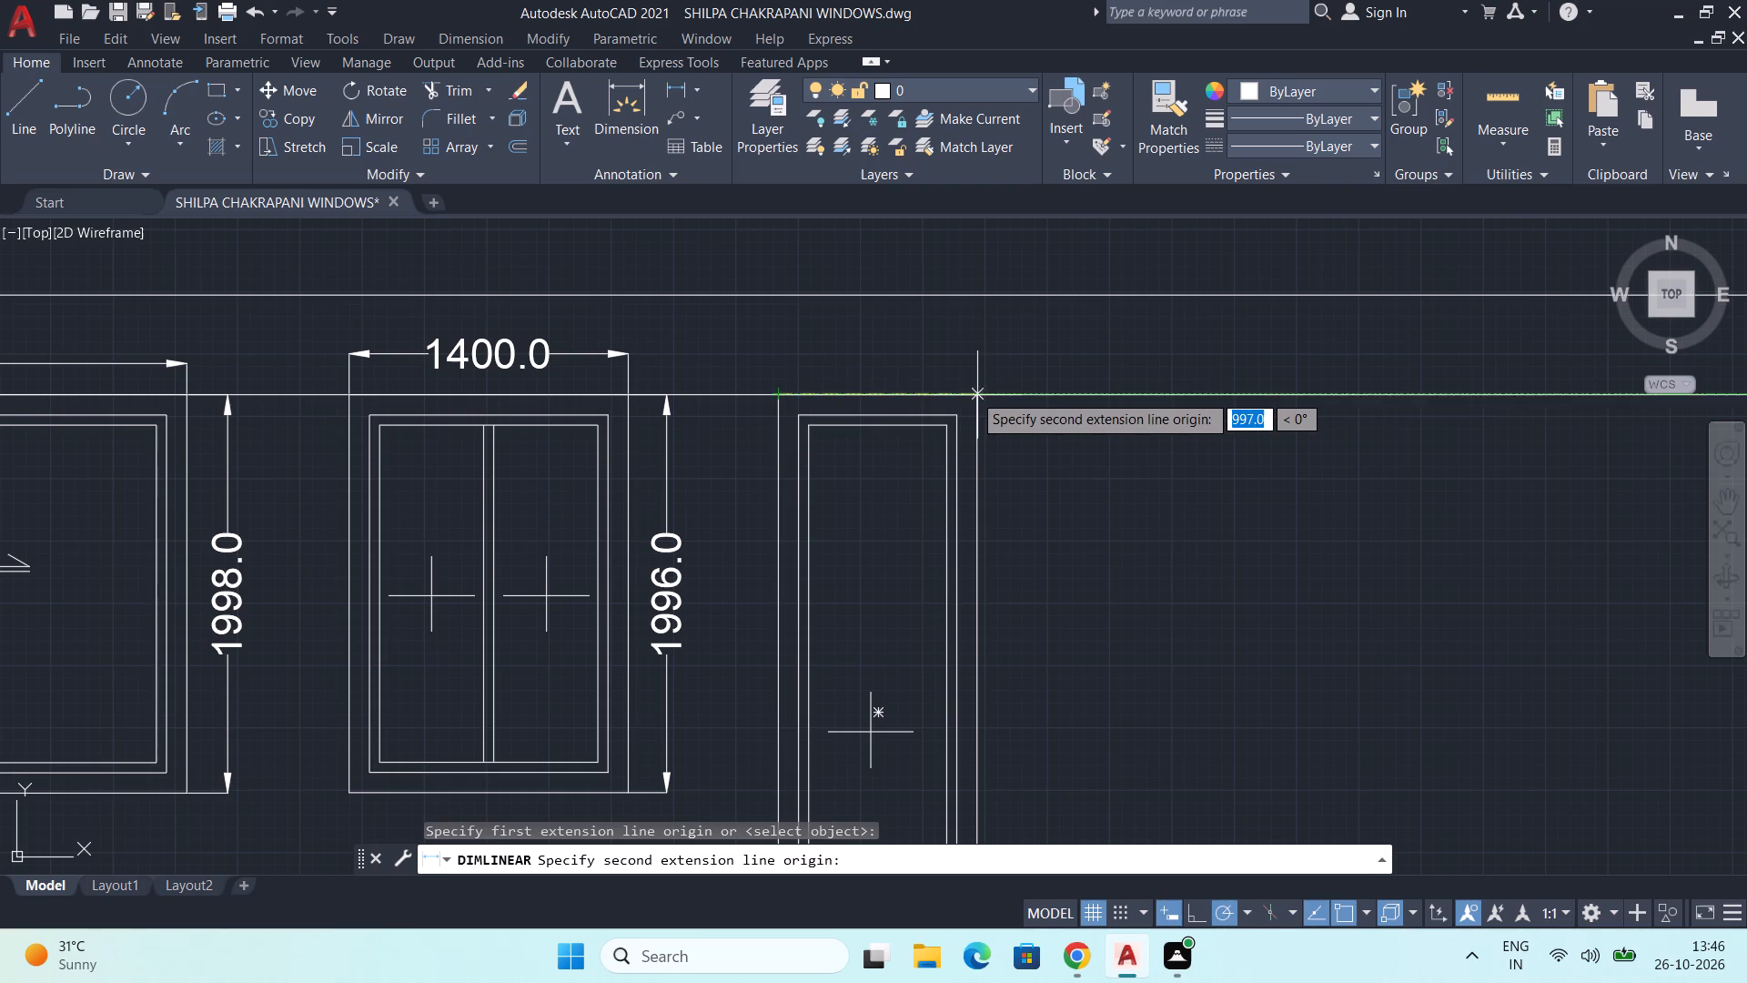
left_click(975, 394)
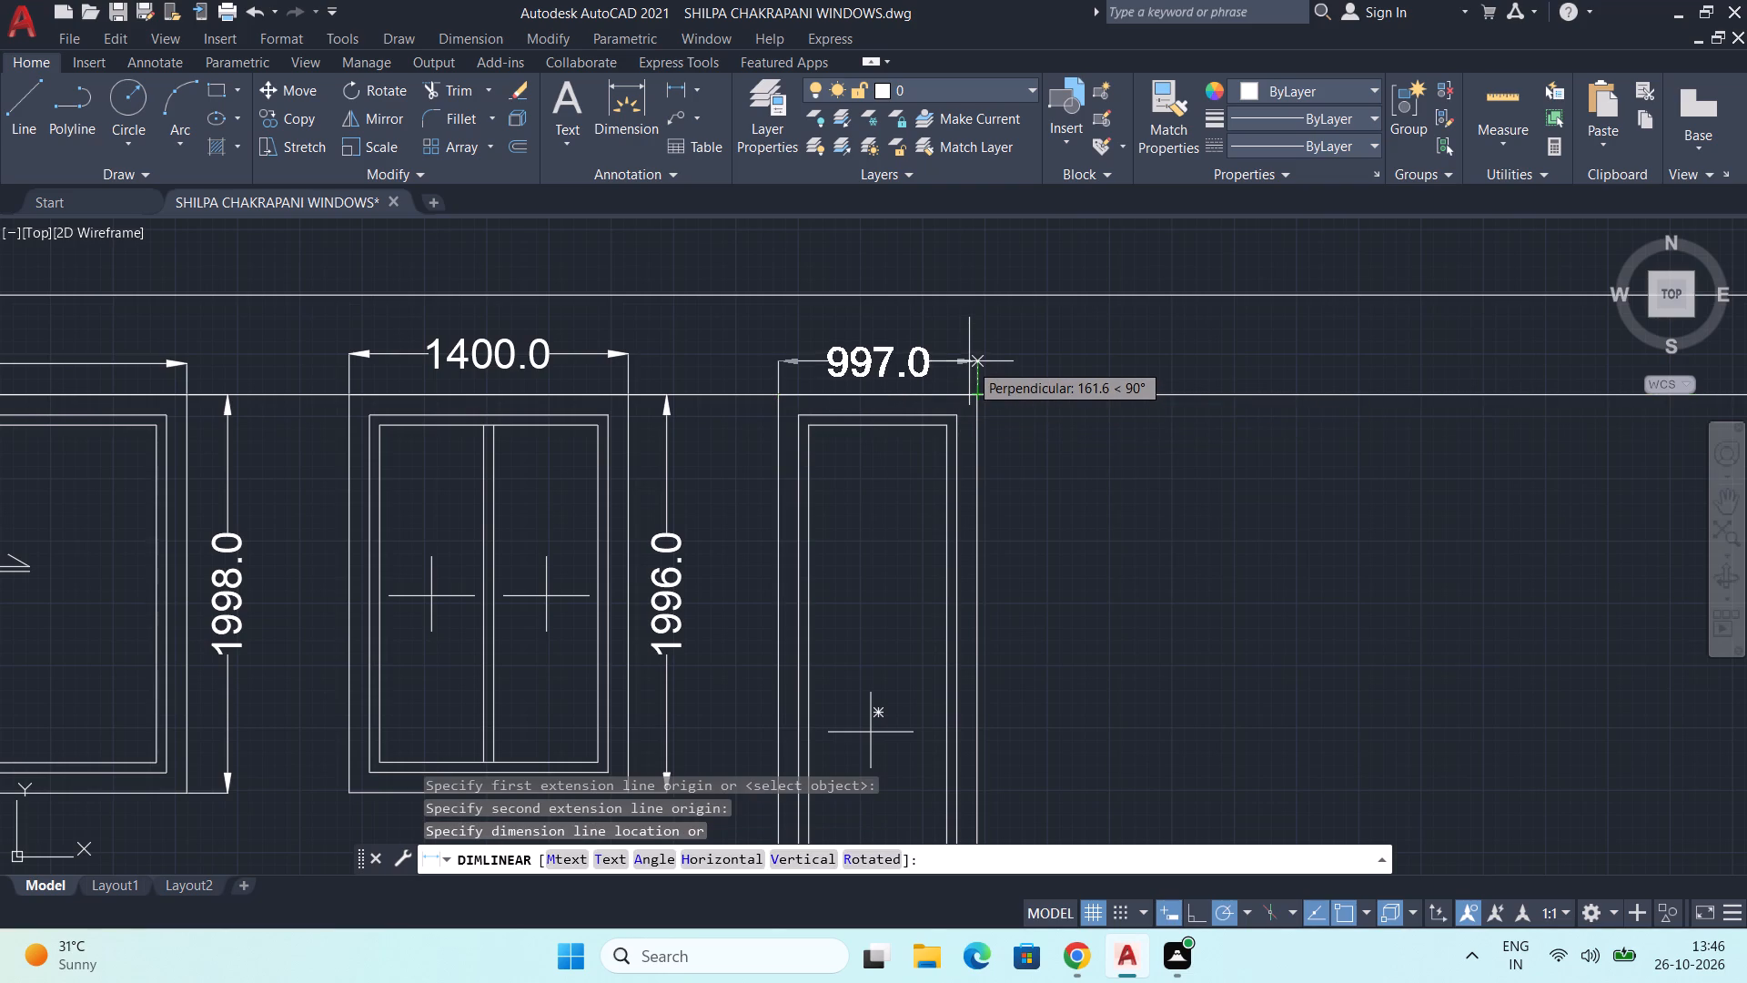
left_click(969, 361)
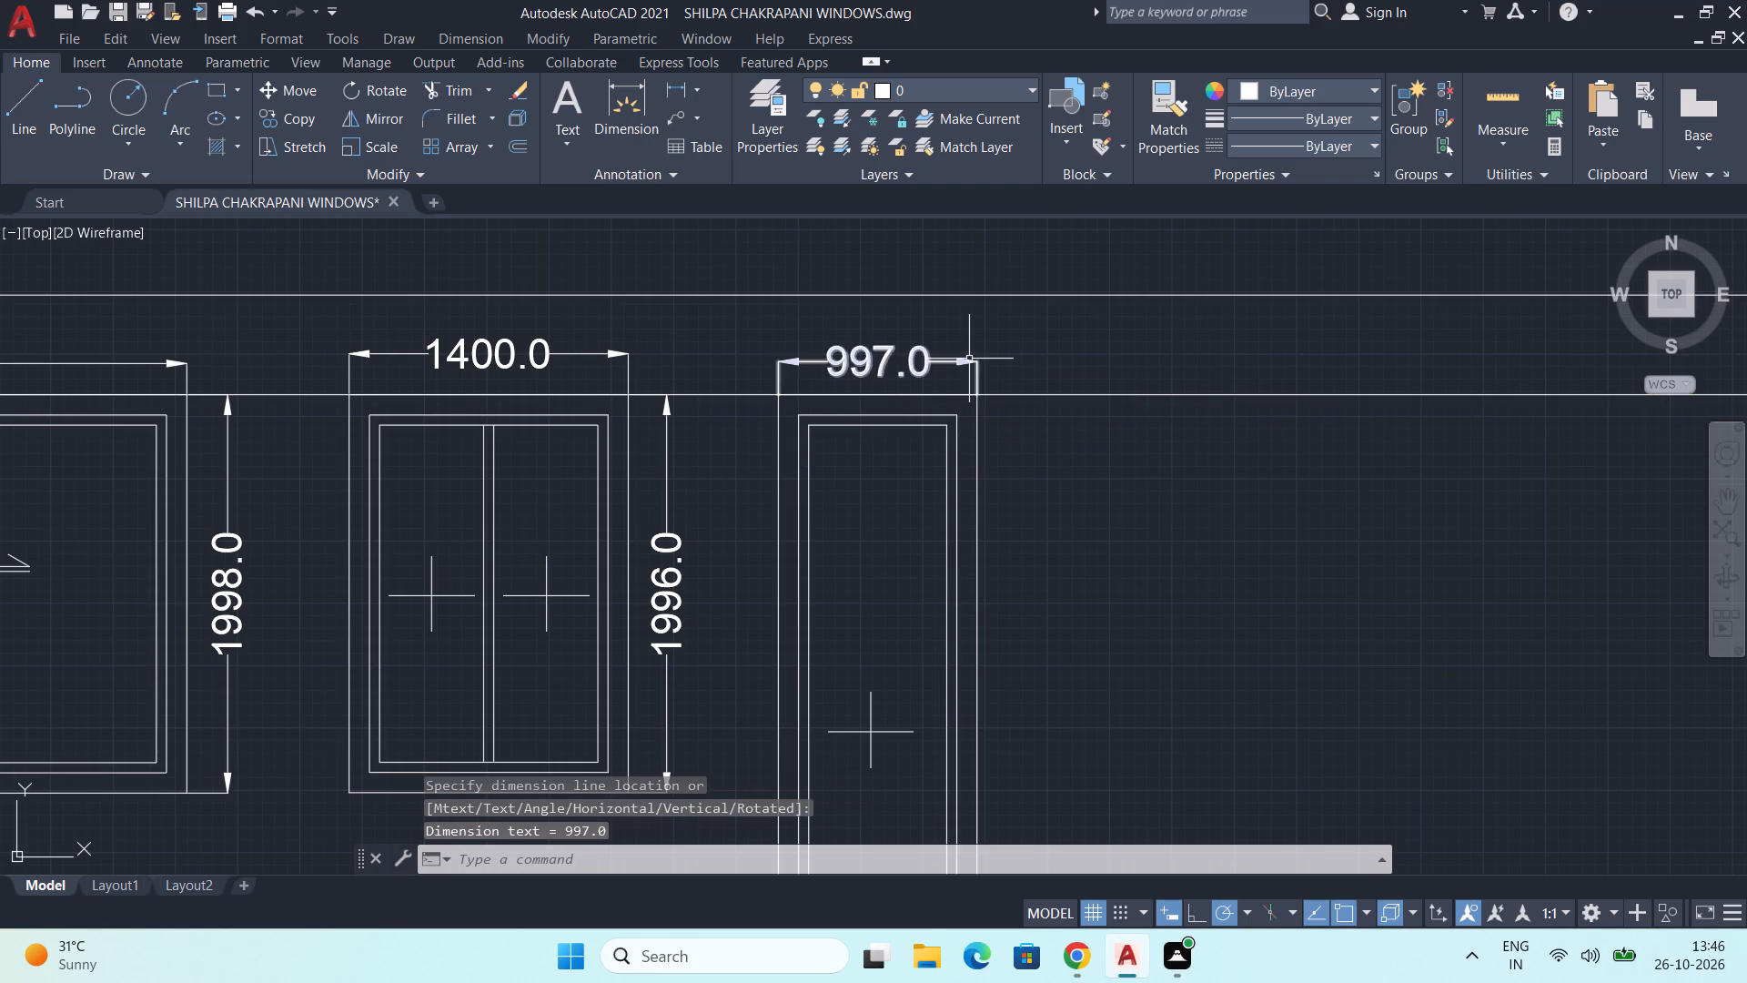
left_click(969, 359)
Add a vertical linear dimension for the tall window's overall height along its right side.
middle_click_drag(1060, 536, 940, 449)
key("space")
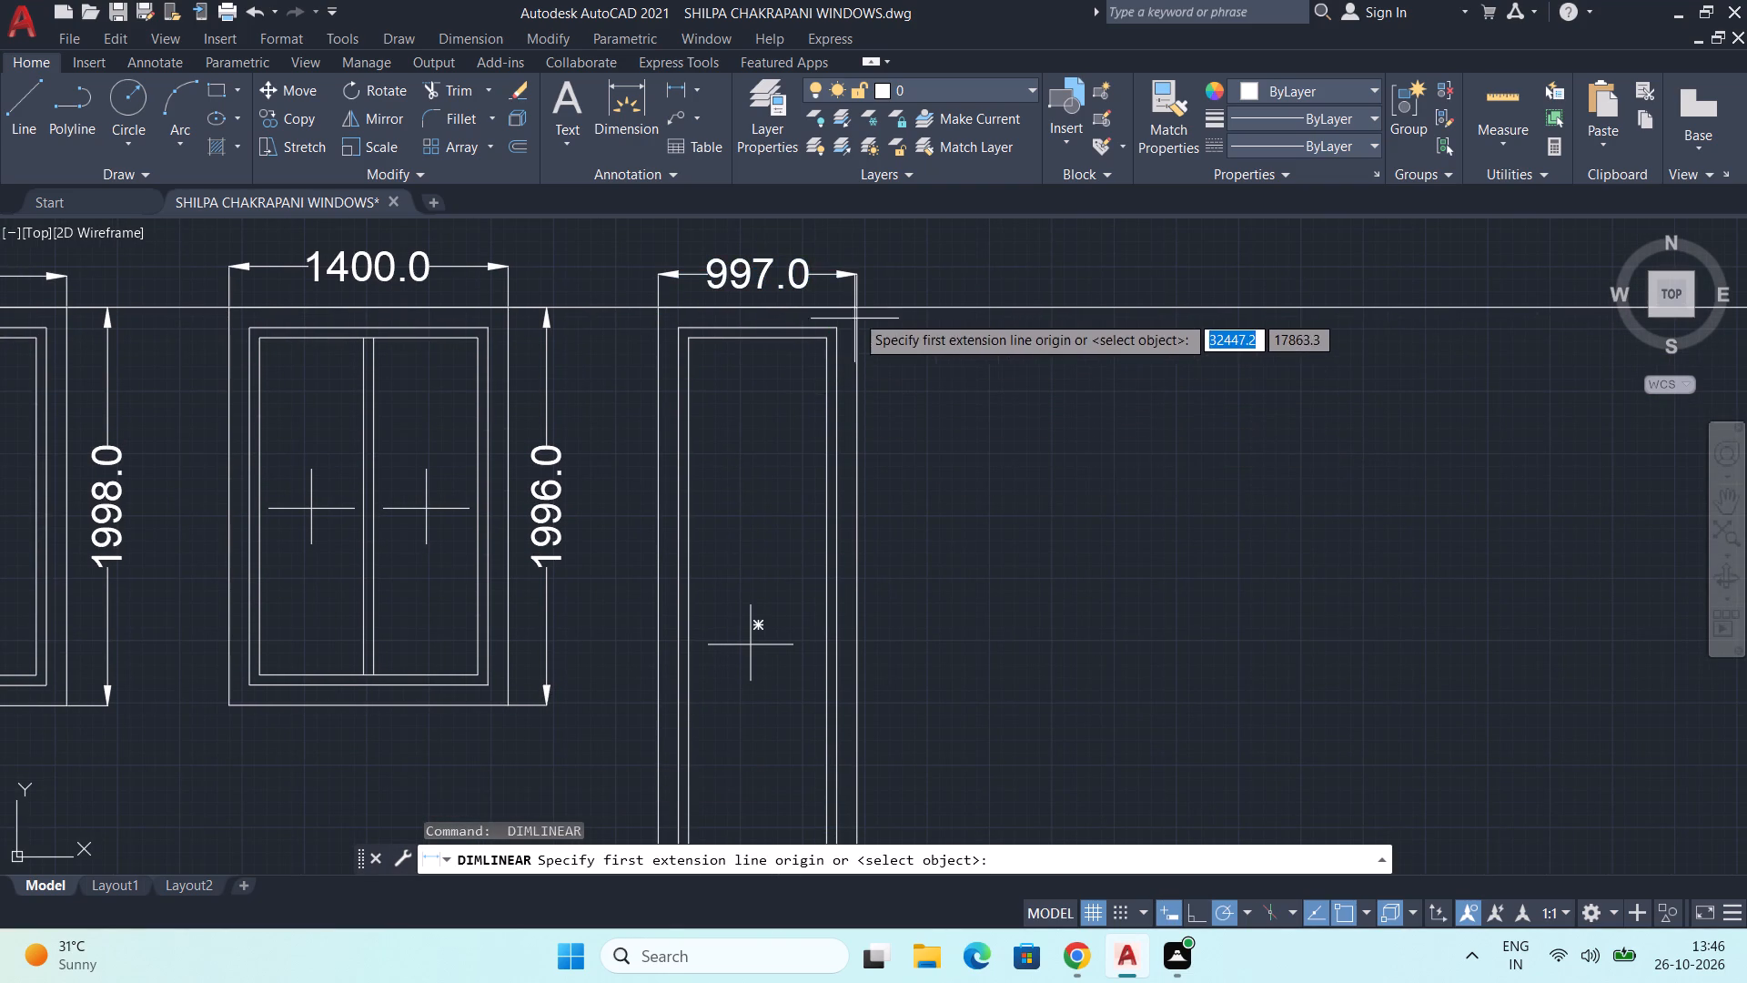
left_click(857, 304)
middle_click_drag(927, 572, 914, 422)
middle_click_drag(894, 613, 895, 521)
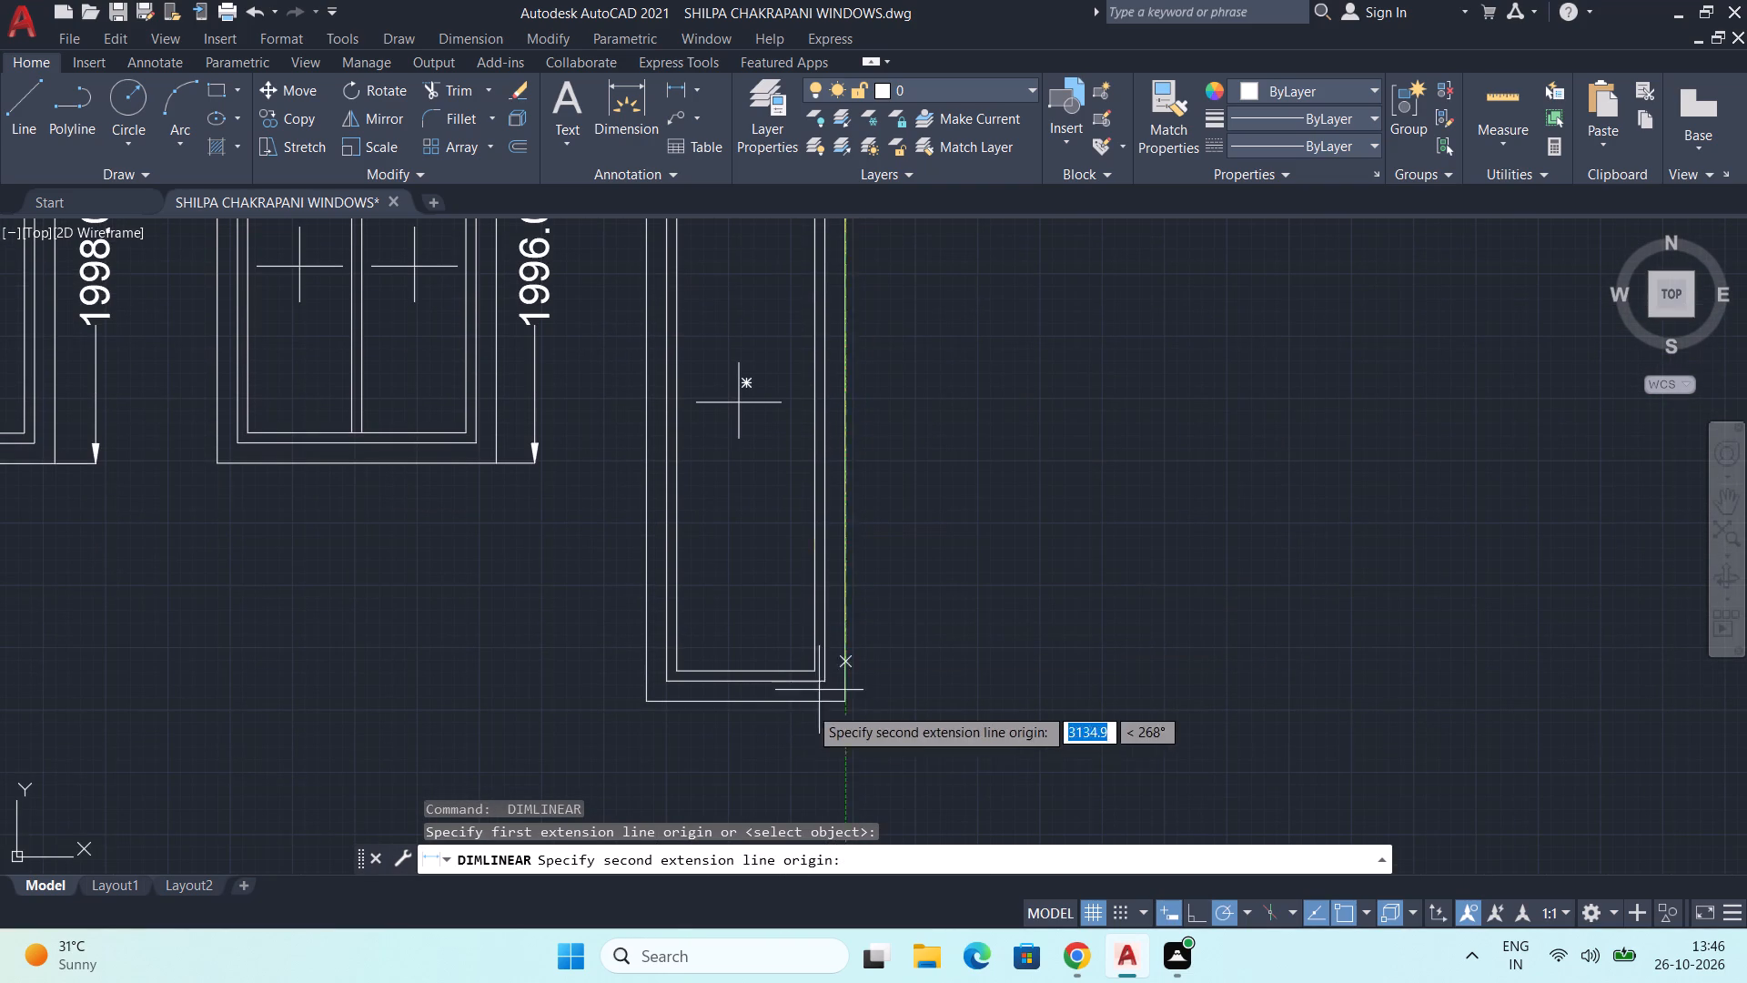
left_click(846, 702)
scroll(862, 698, "down", 2)
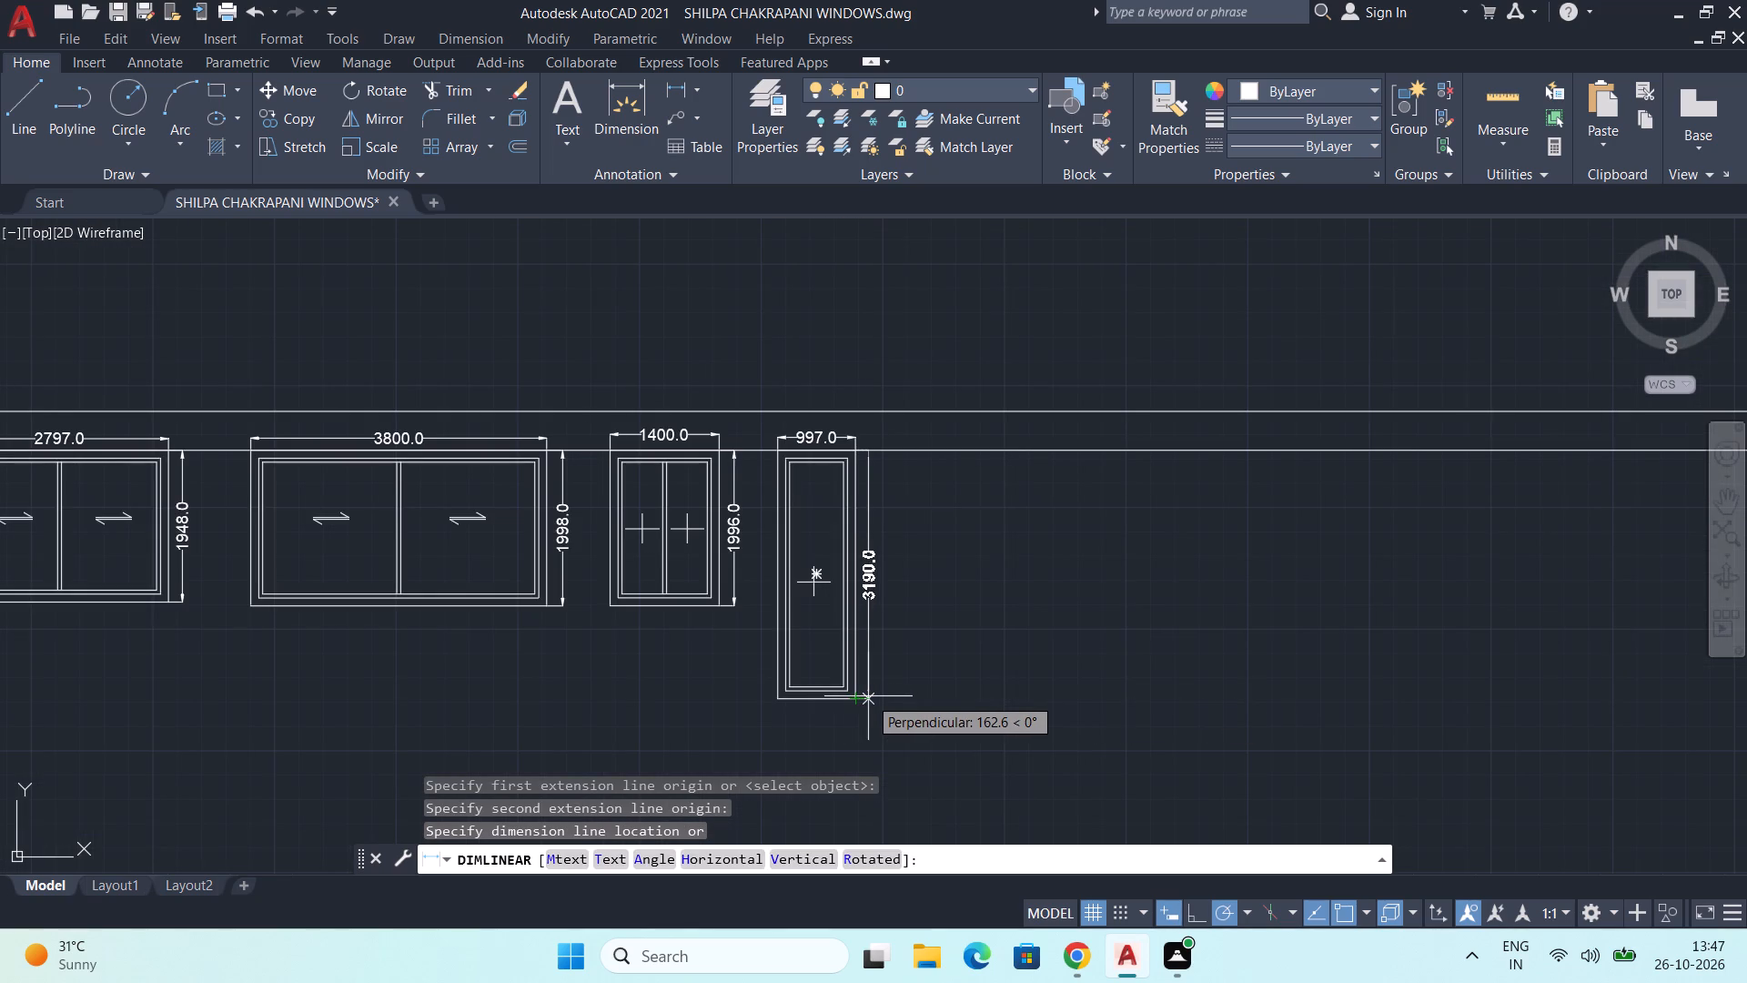
left_click(868, 696)
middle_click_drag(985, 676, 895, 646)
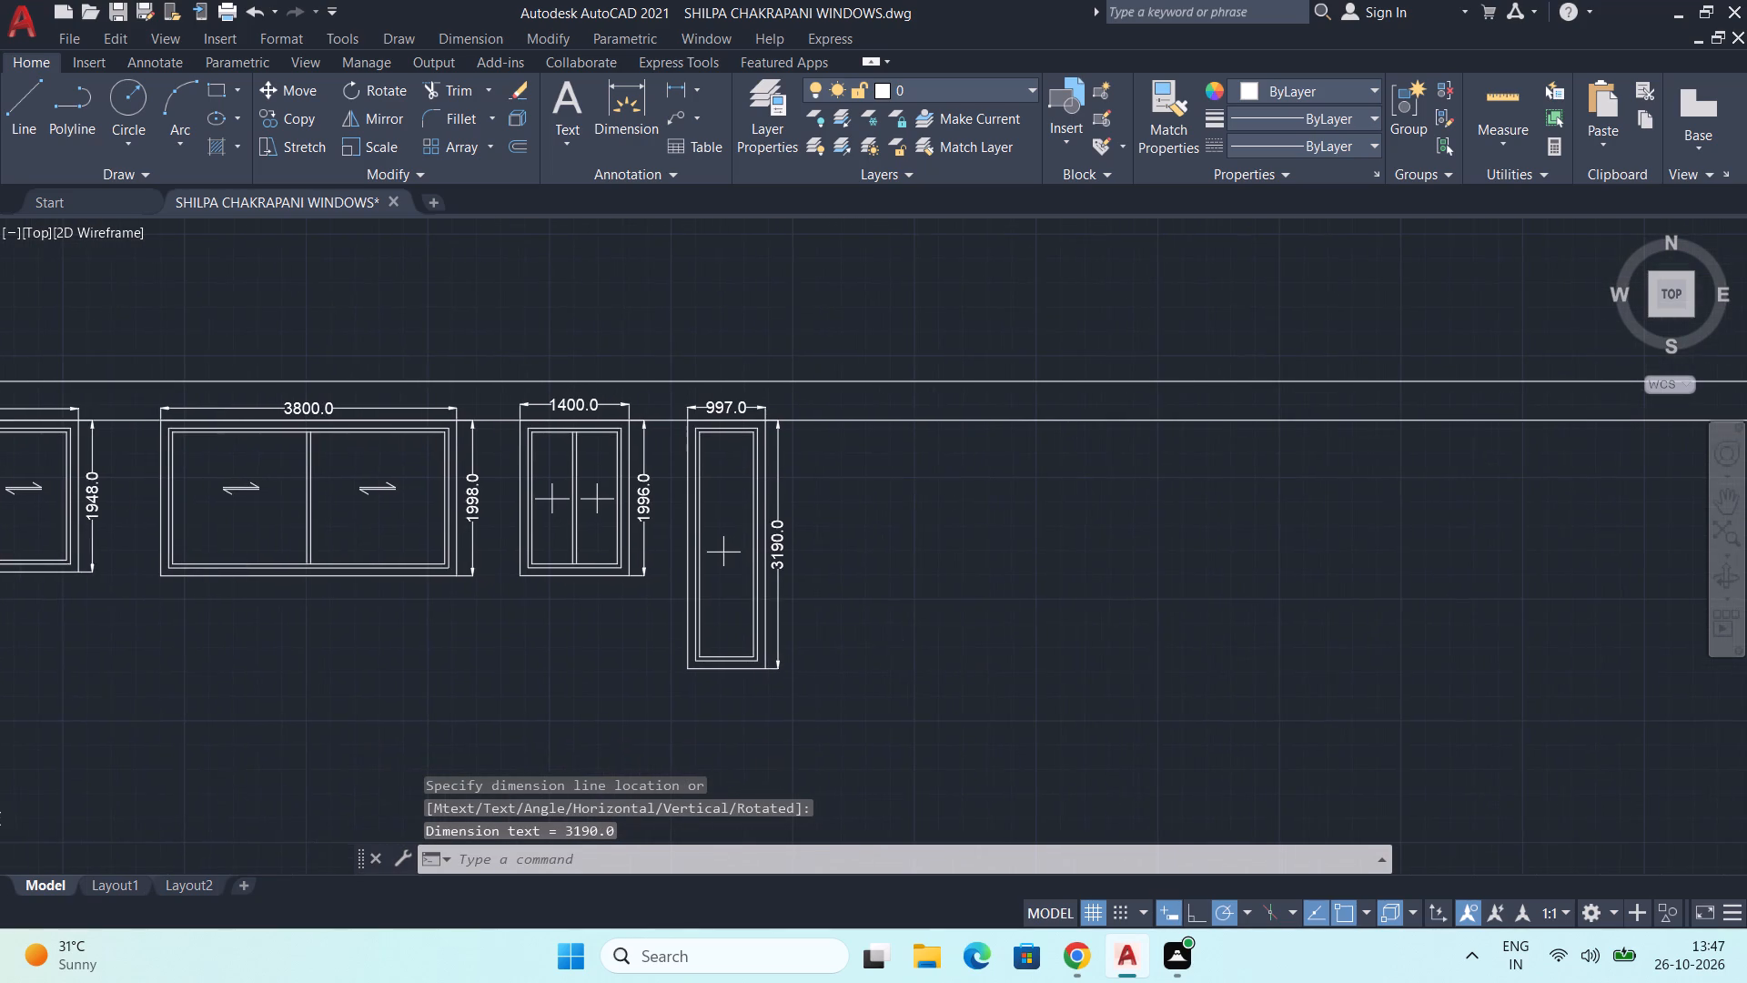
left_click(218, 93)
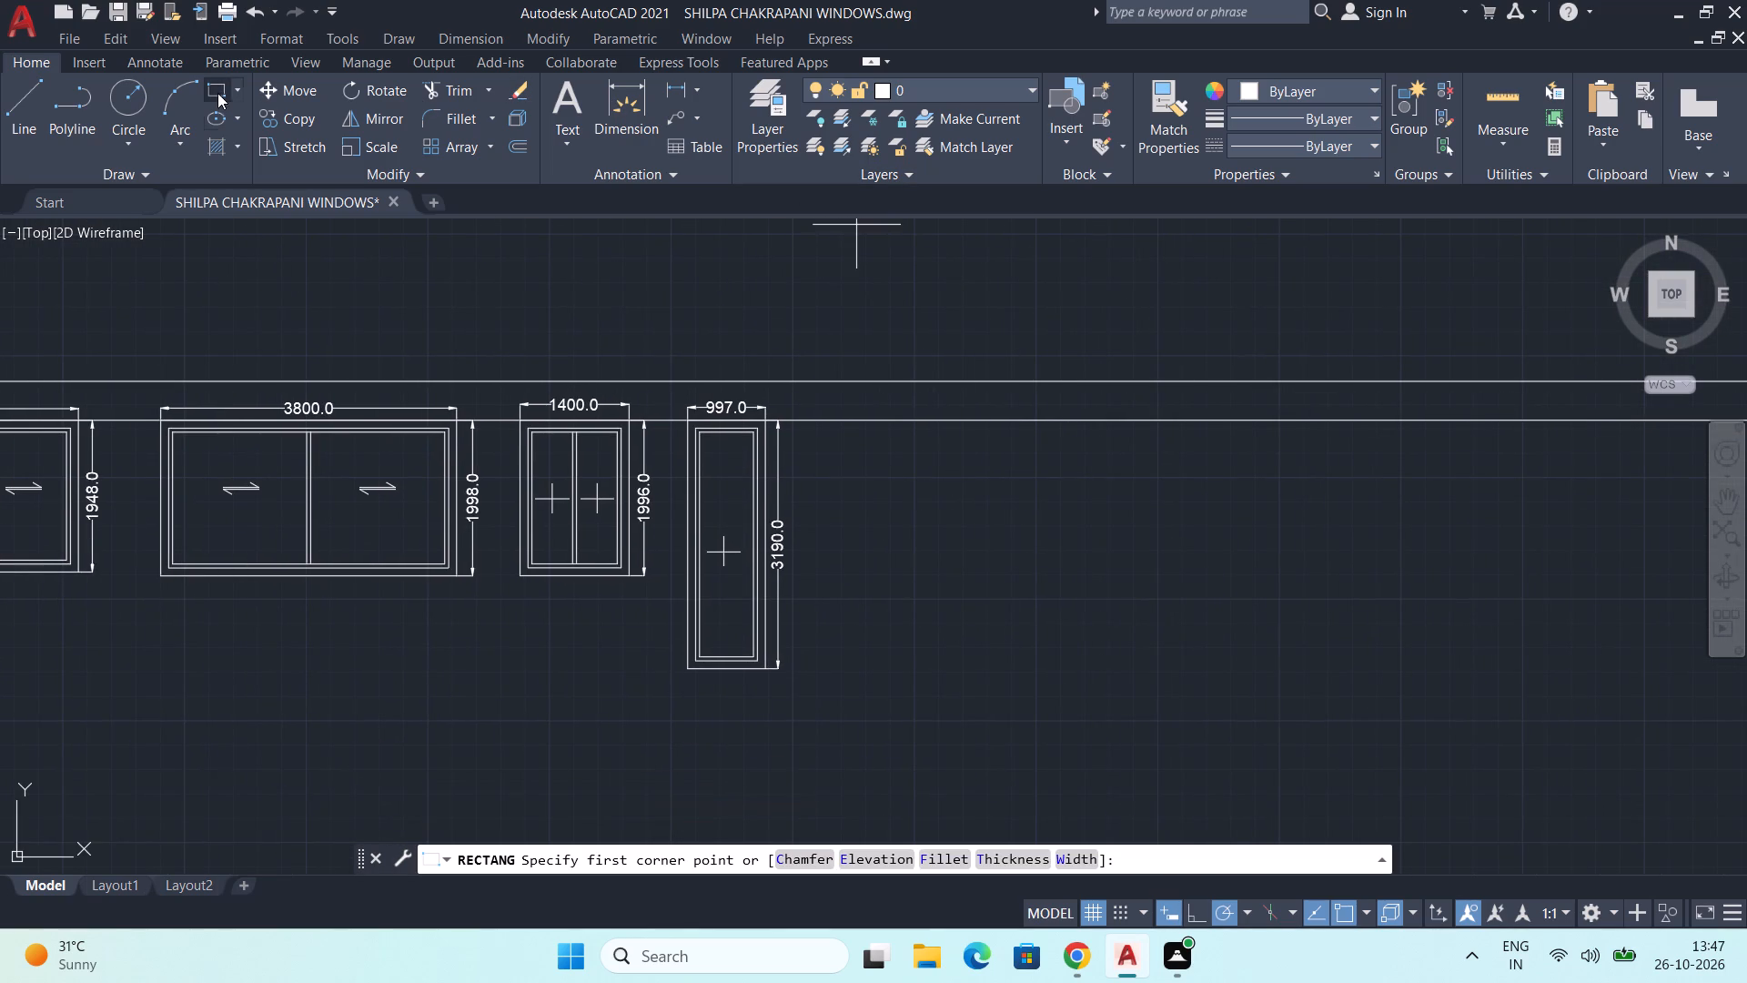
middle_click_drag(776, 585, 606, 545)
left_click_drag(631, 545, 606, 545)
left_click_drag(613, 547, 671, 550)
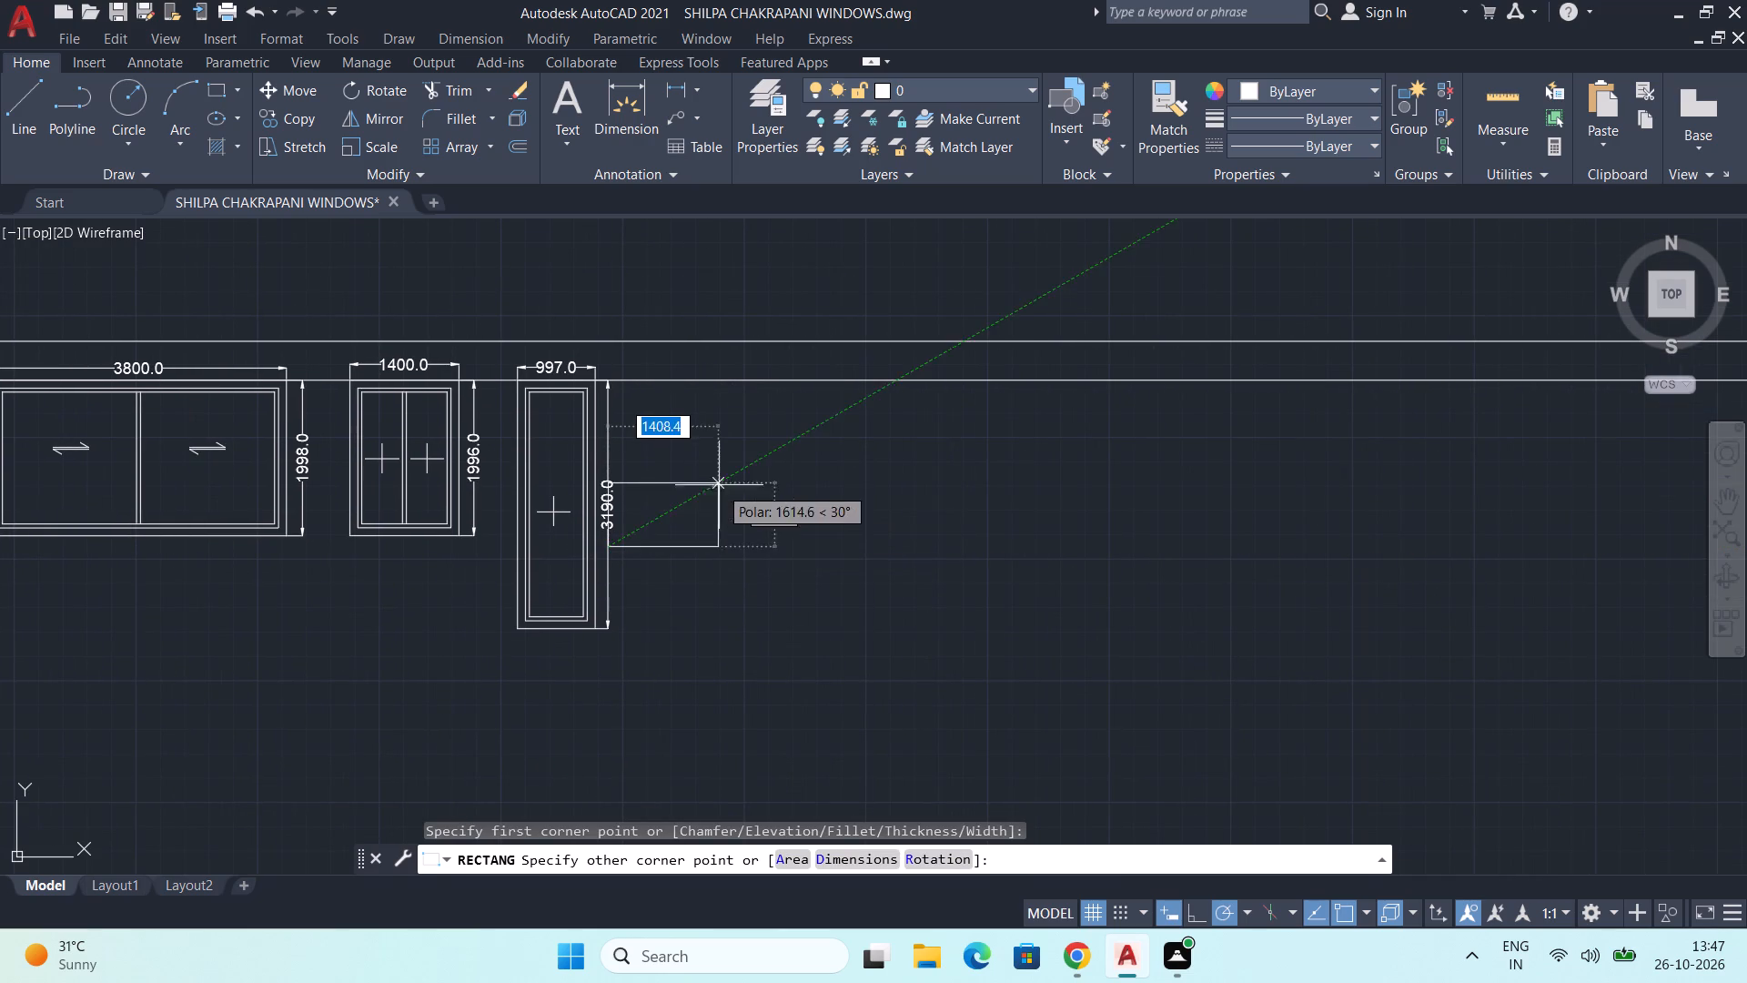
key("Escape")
Draw a 1242 by 532 rectangle hanging from the second row's head line, to the right of the 997 wide window.
middle_click_drag(702, 471, 704, 504)
left_click(207, 91)
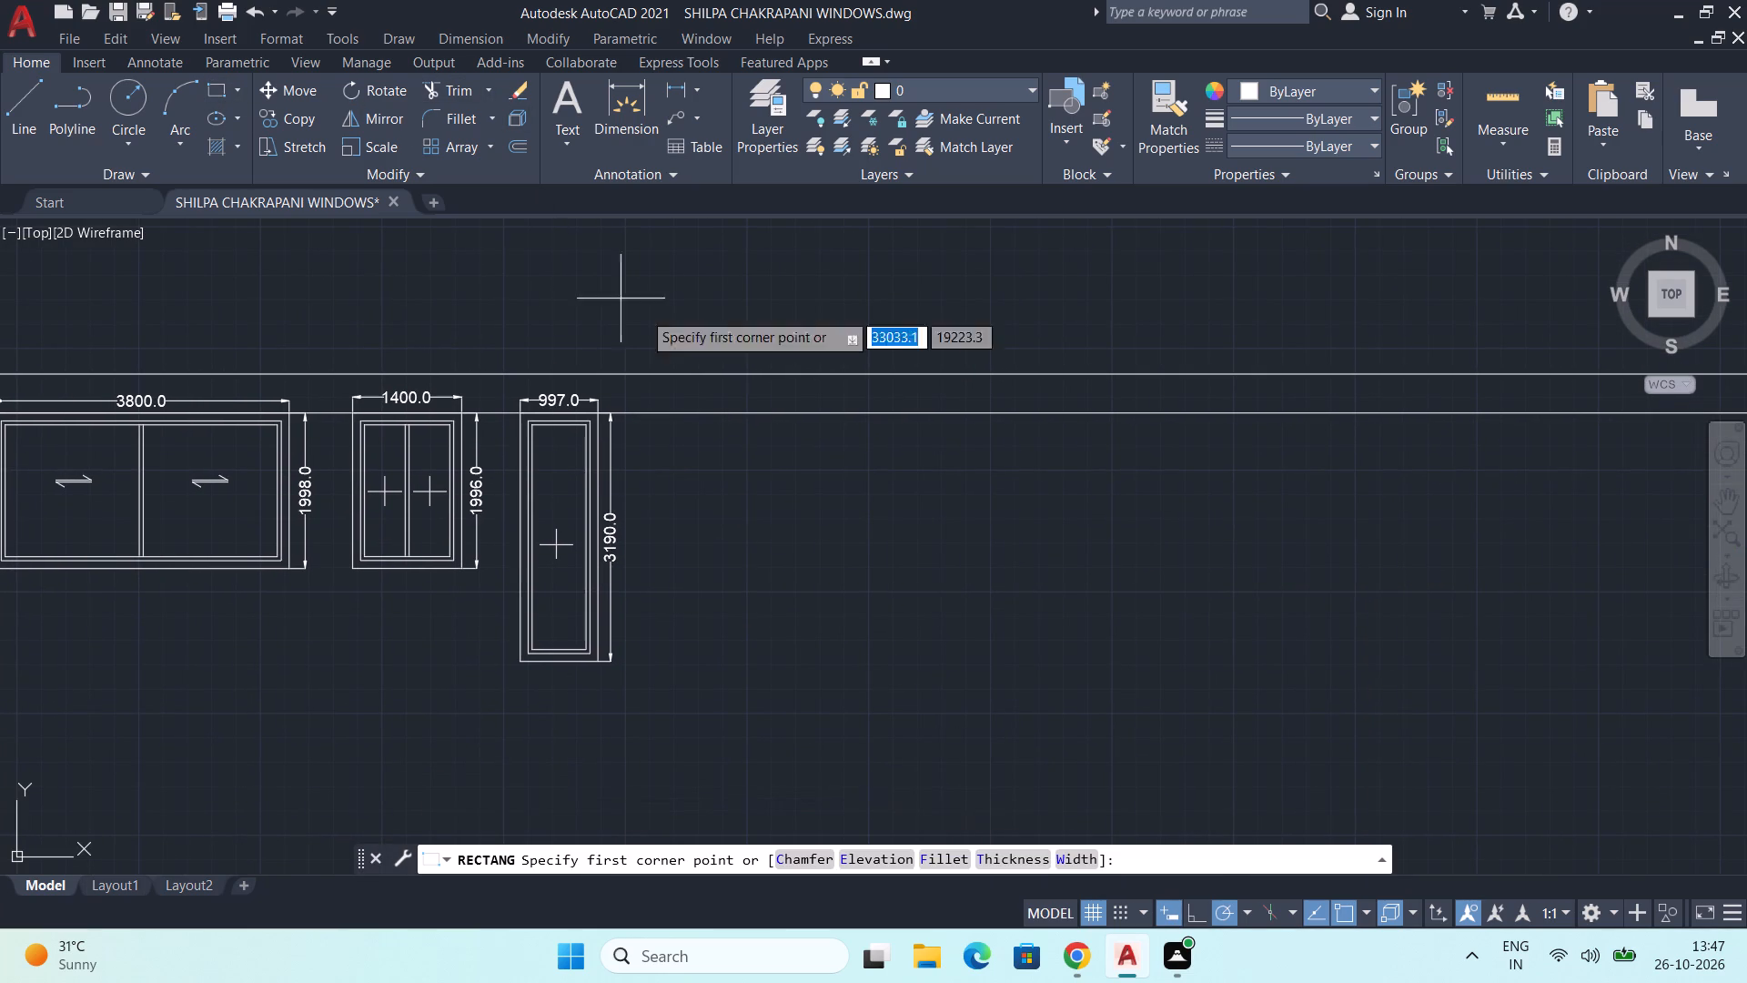
scroll(695, 434, "up", 1)
middle_click_drag(670, 519, 611, 460)
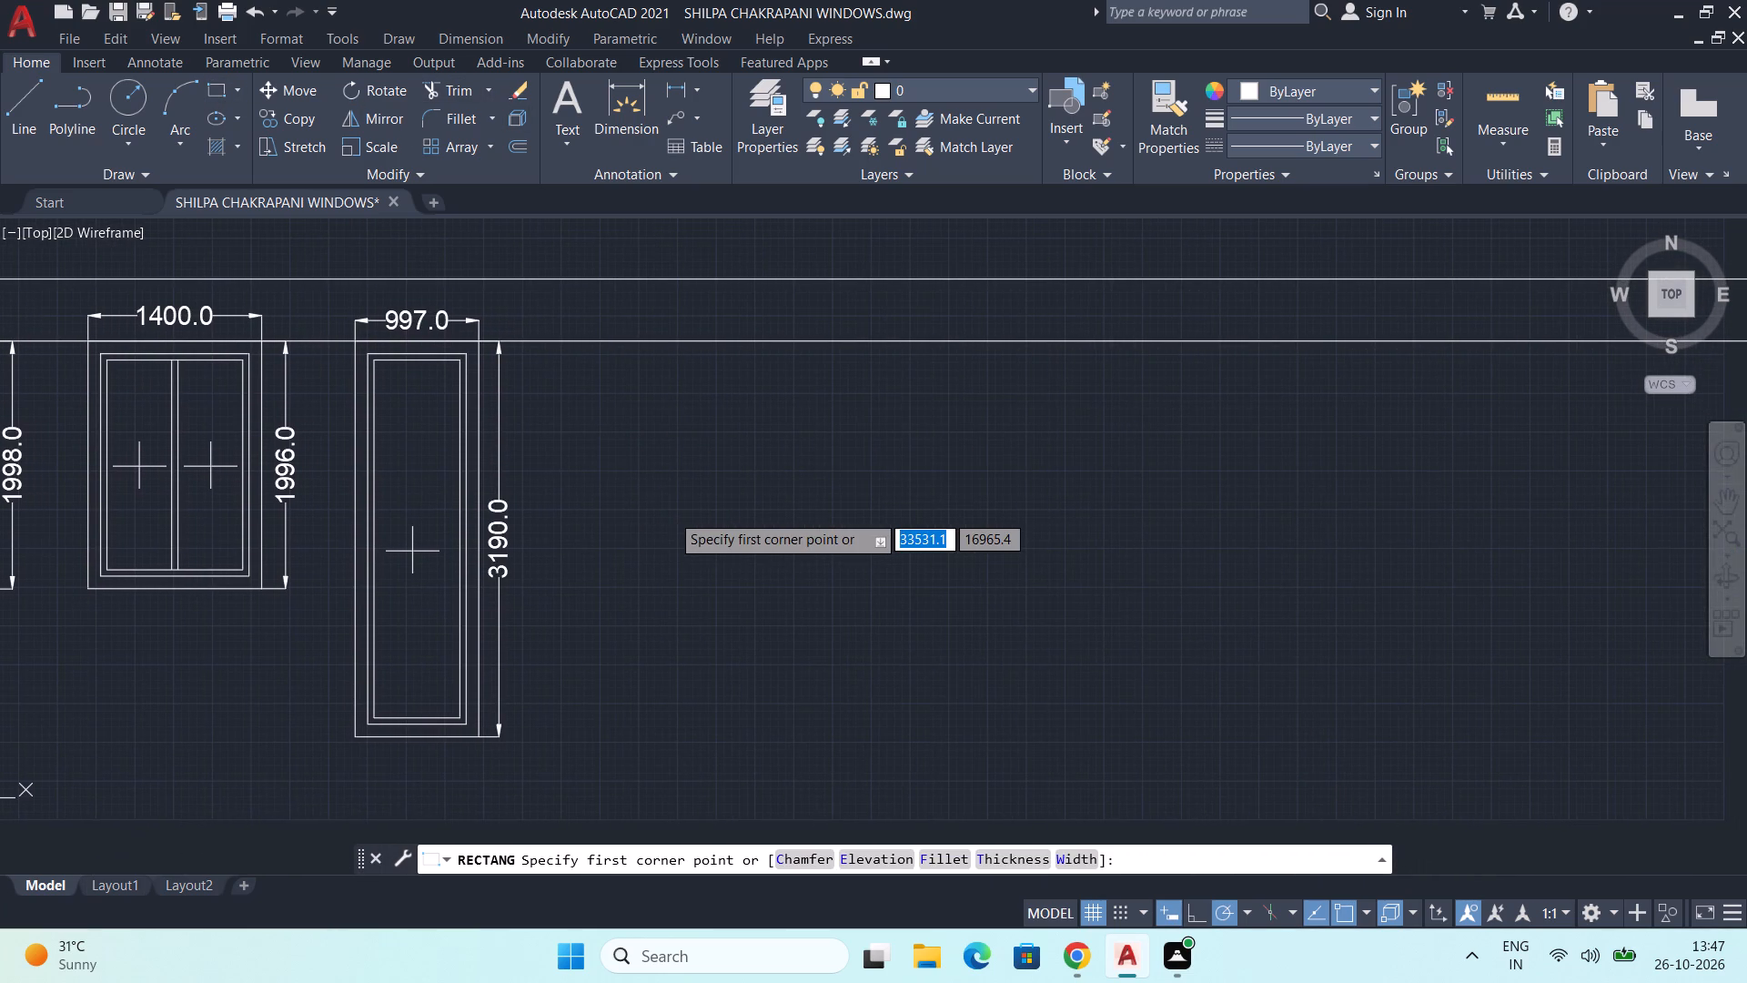
middle_click_drag(618, 491, 611, 489)
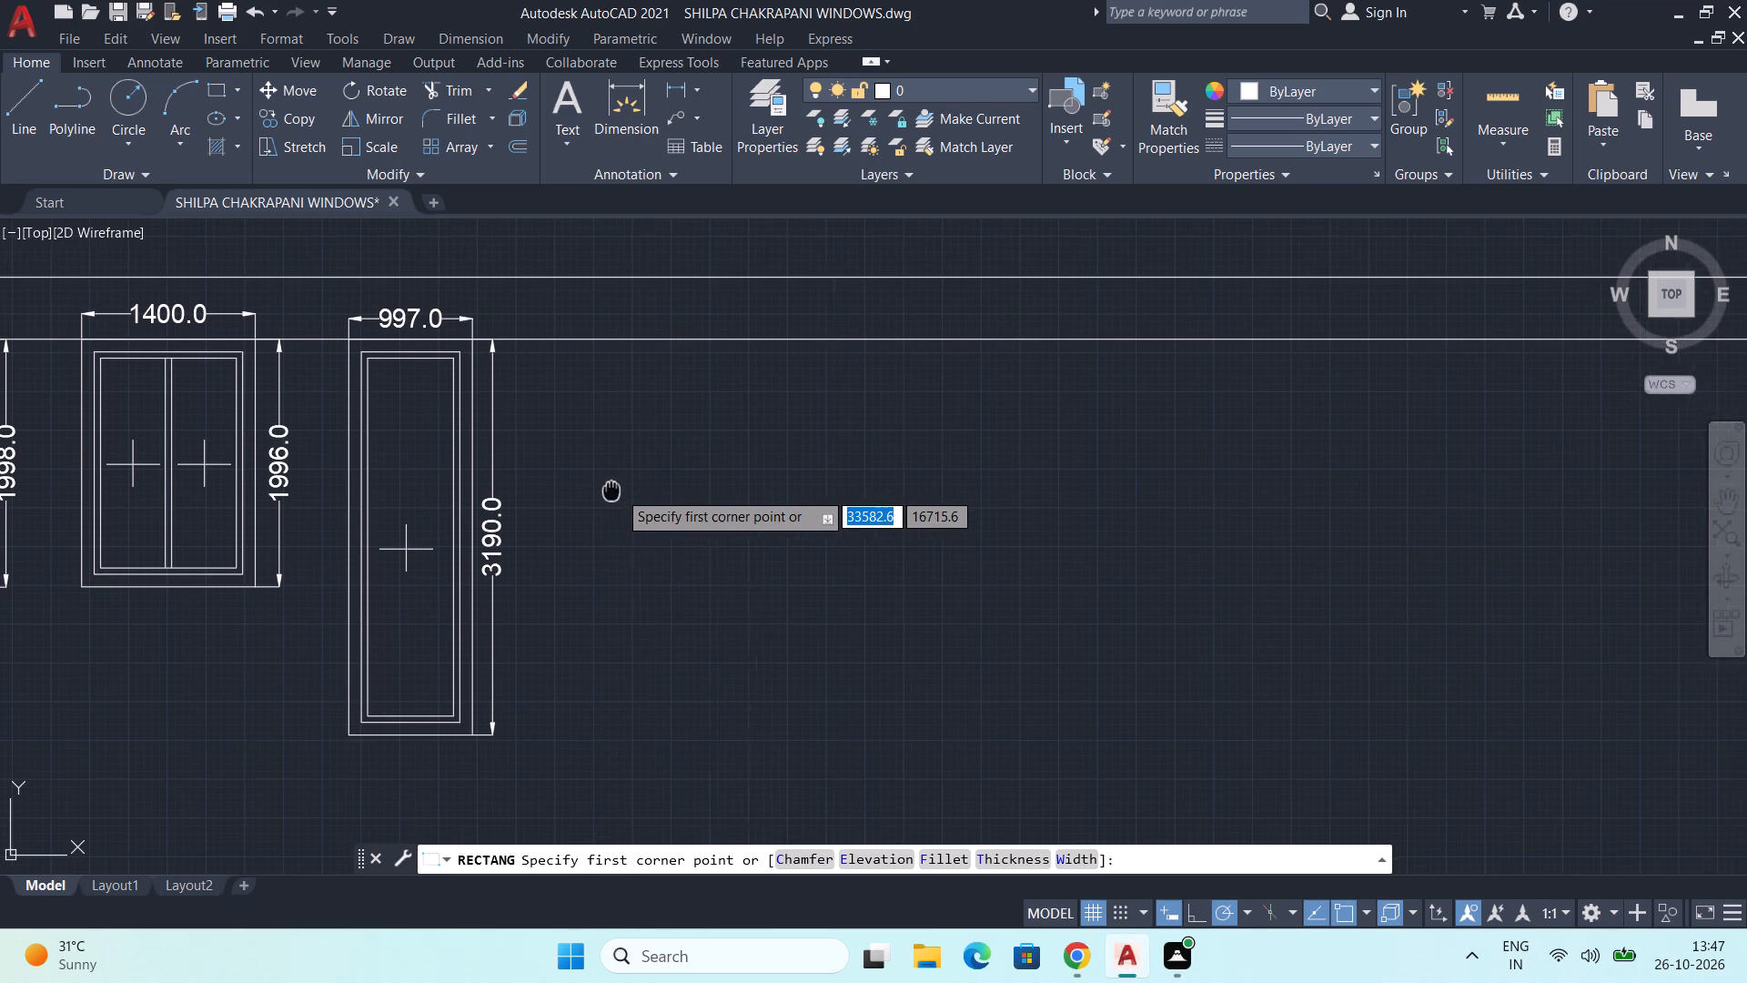
middle_click_drag(611, 489, 601, 483)
scroll(545, 339, "up", 2)
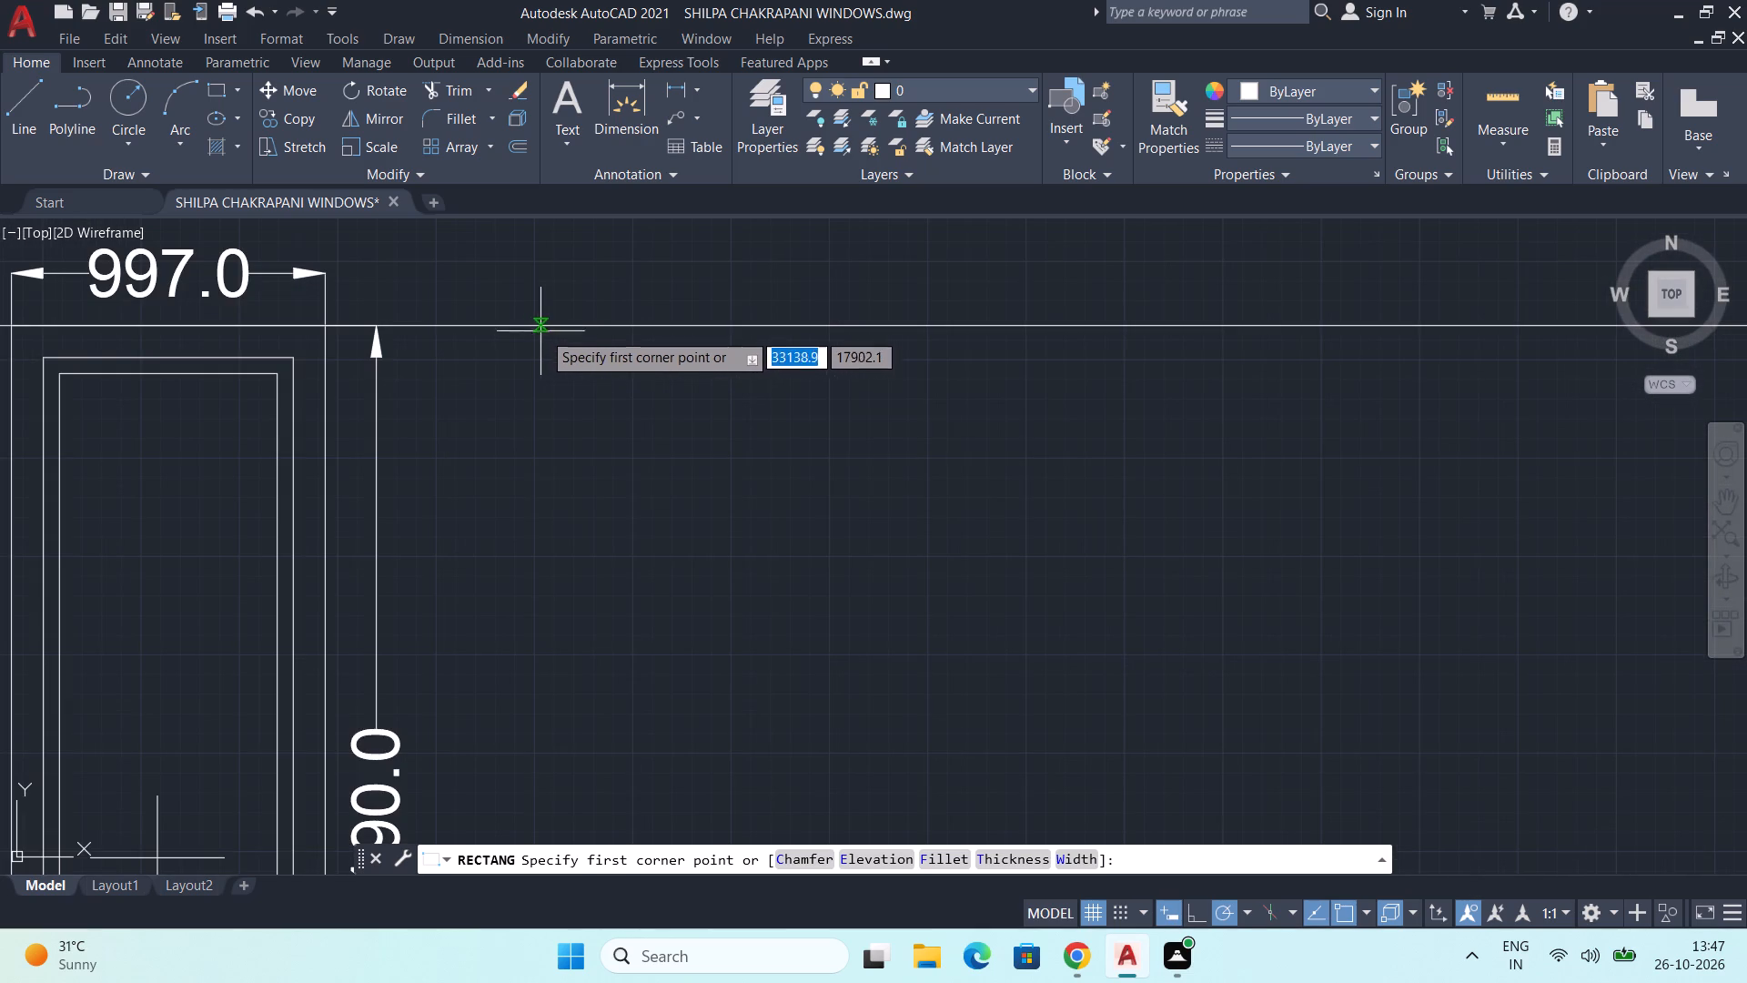
scroll(567, 326, "down", 1)
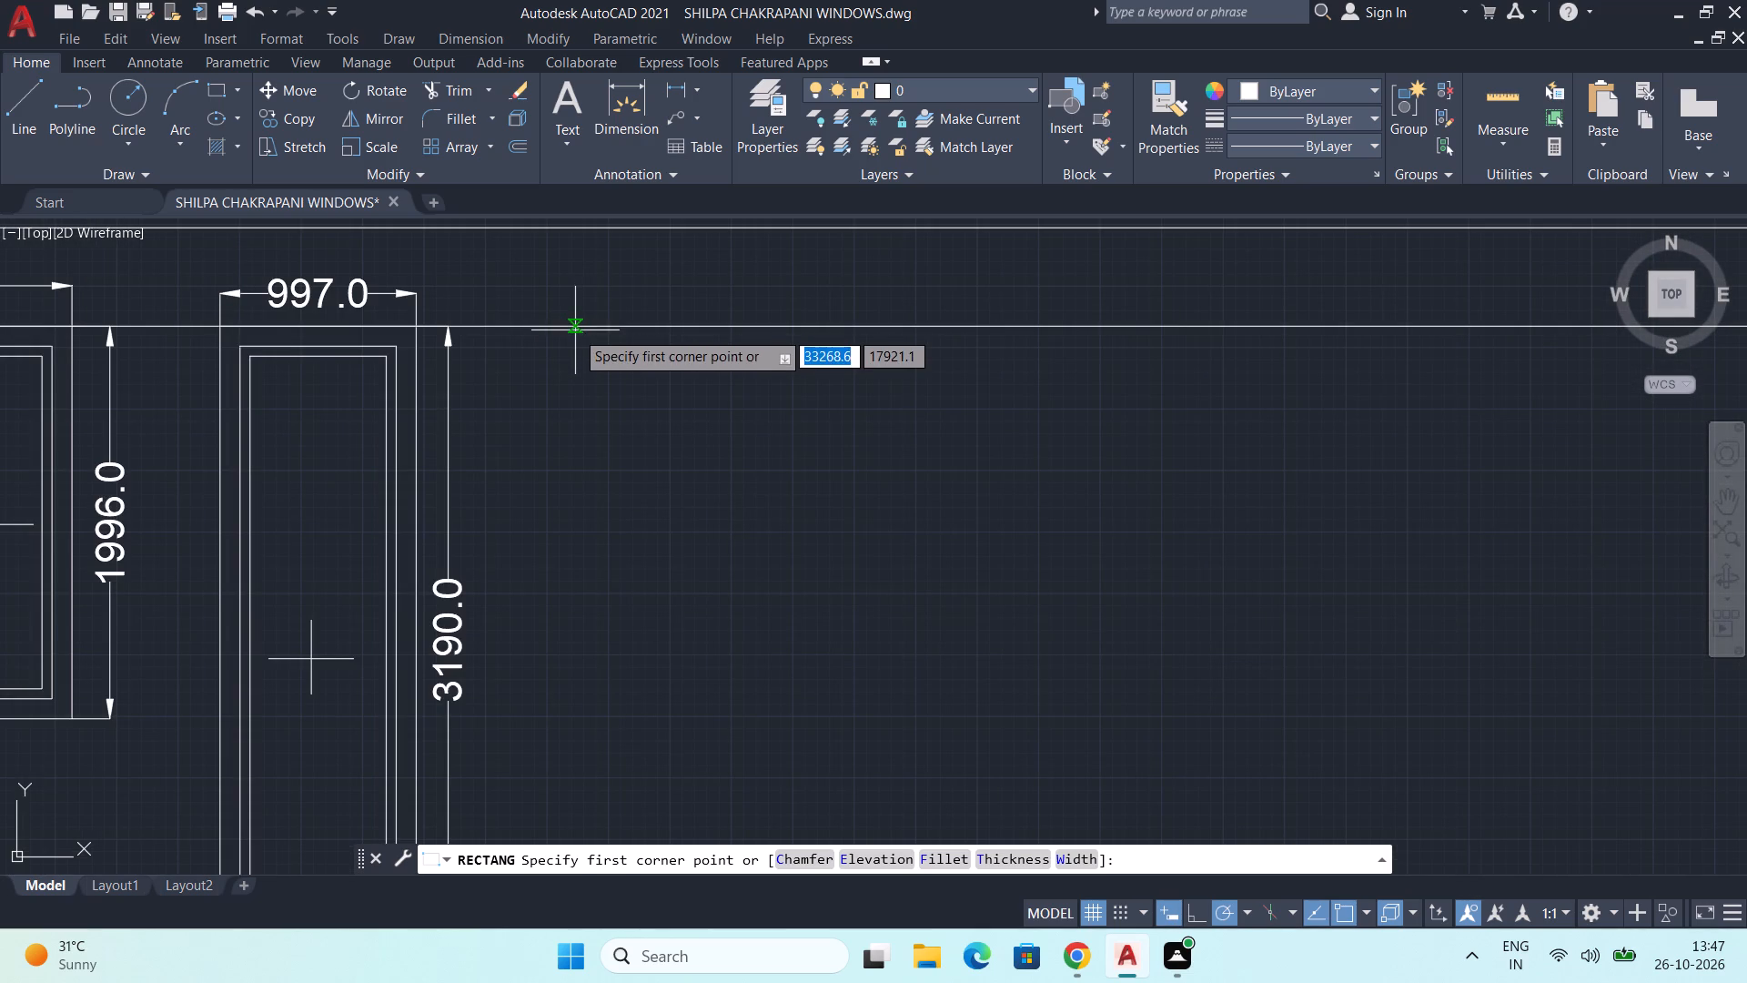
left_click(578, 327)
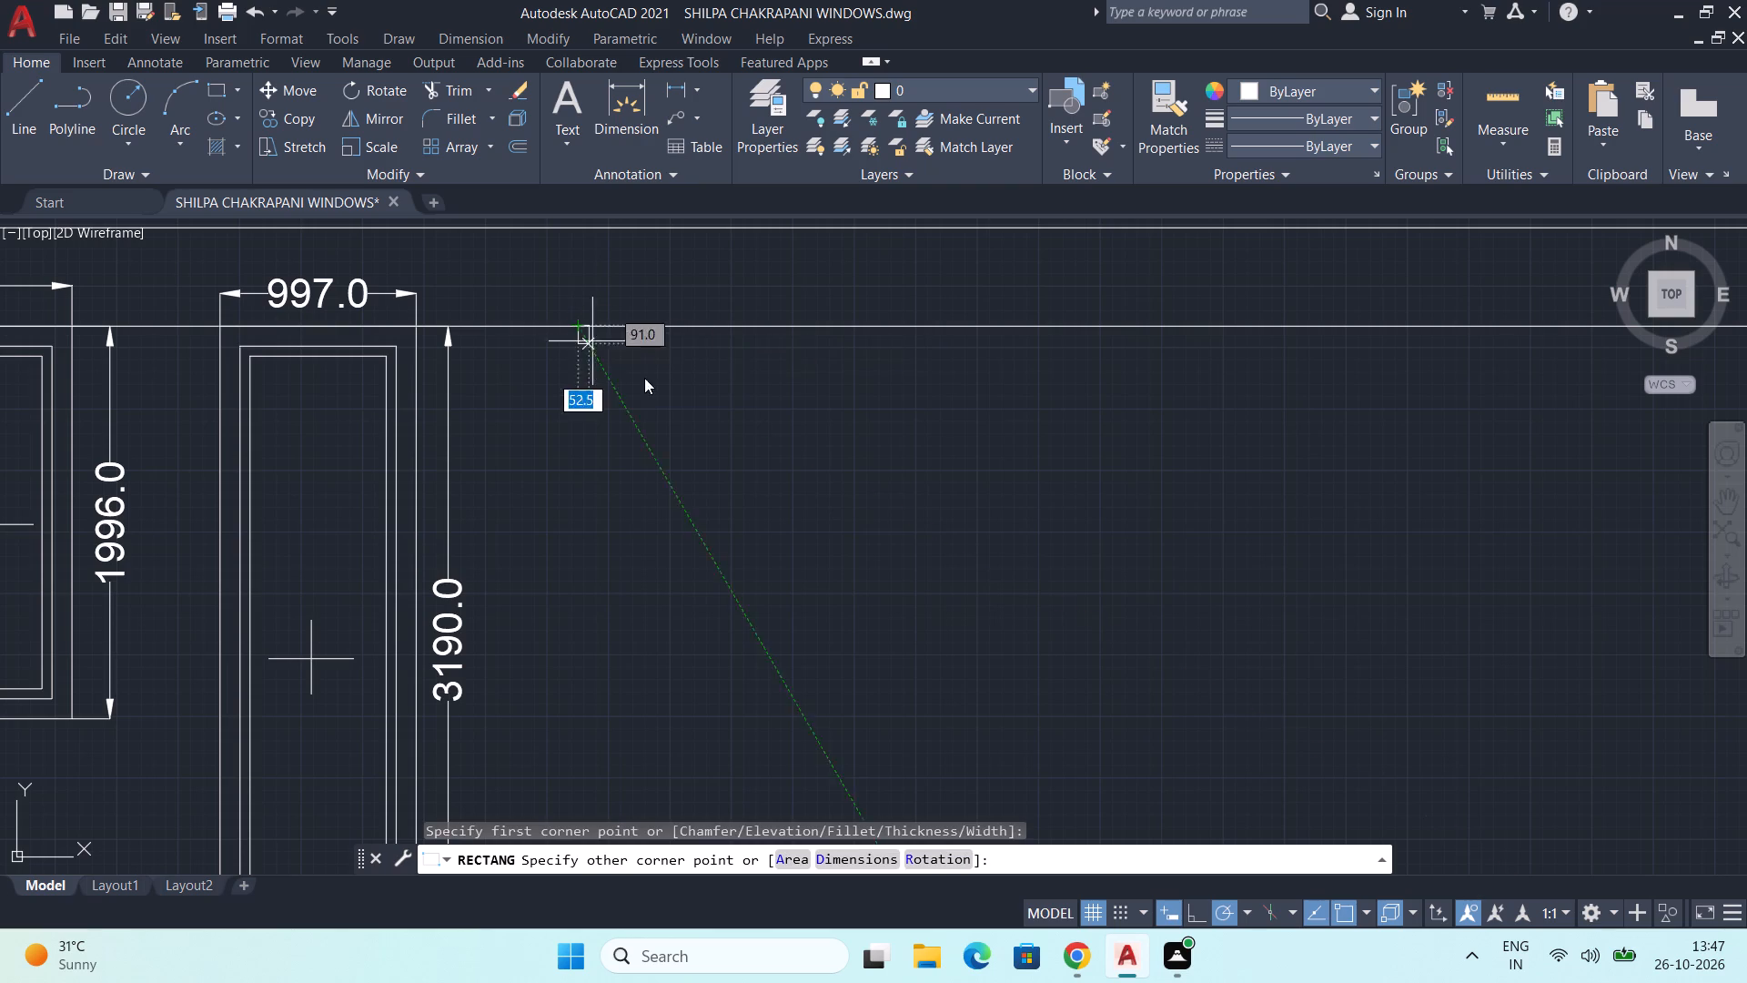
scroll(764, 515, "down", 2)
middle_click_drag(878, 611, 842, 542)
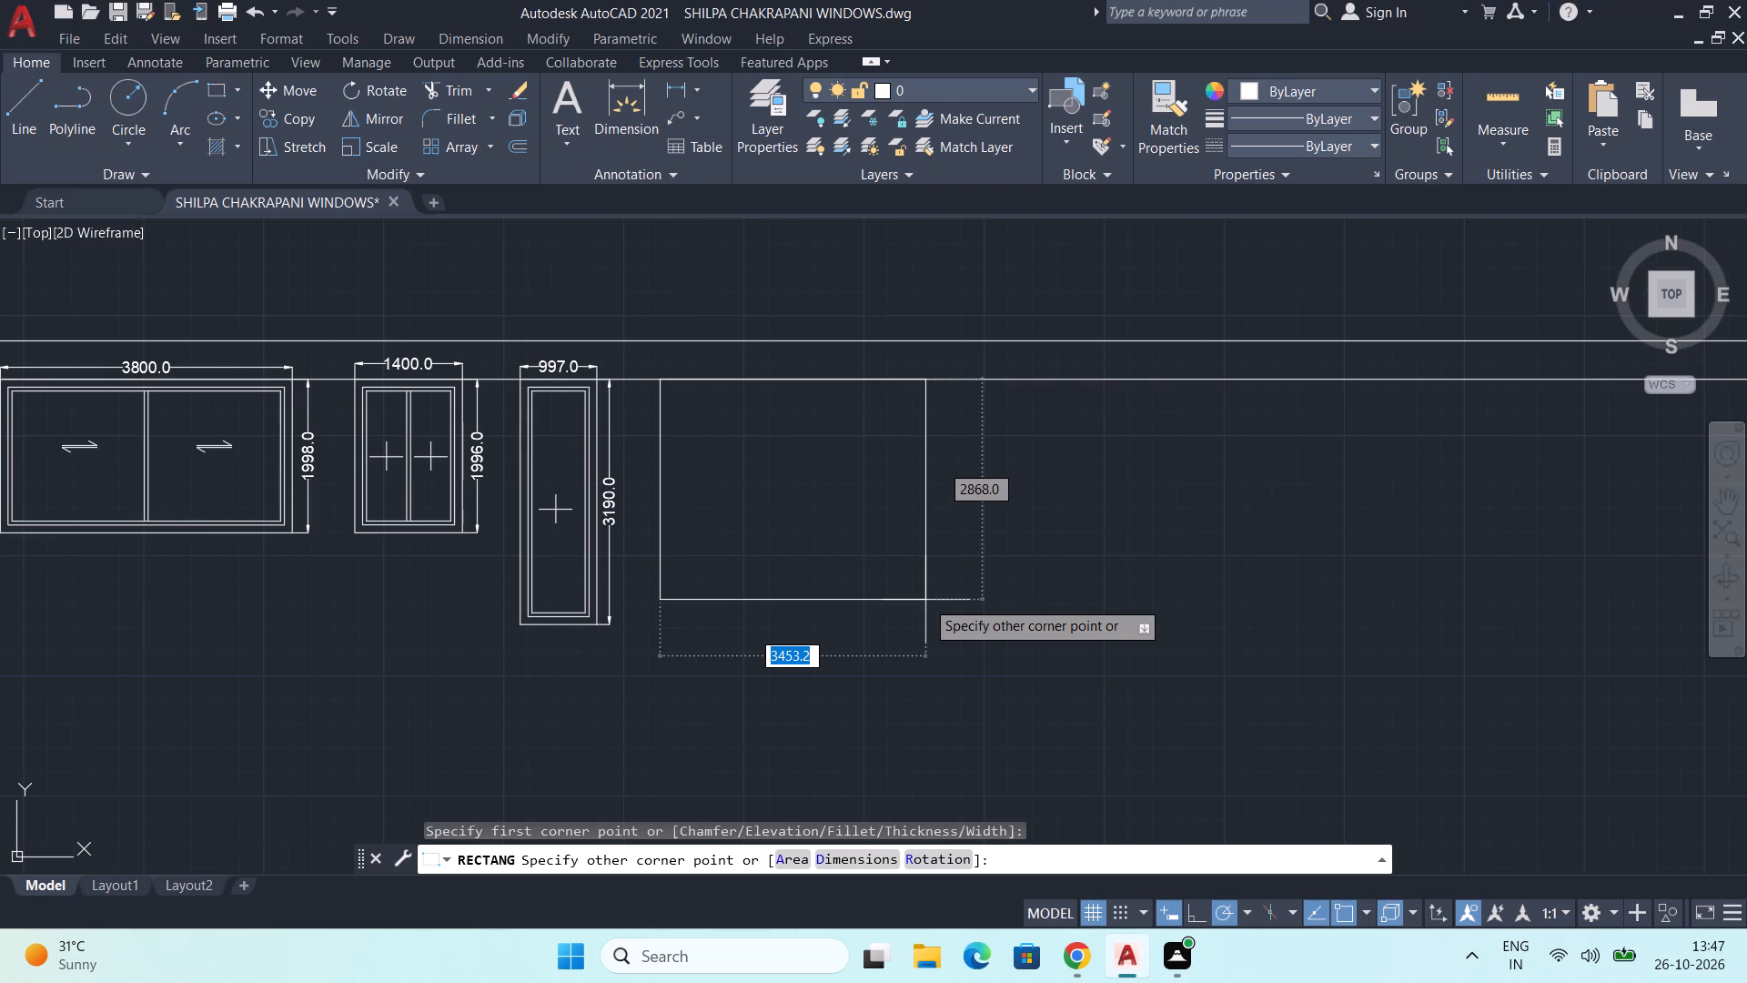
type("1242")
key("Tab")
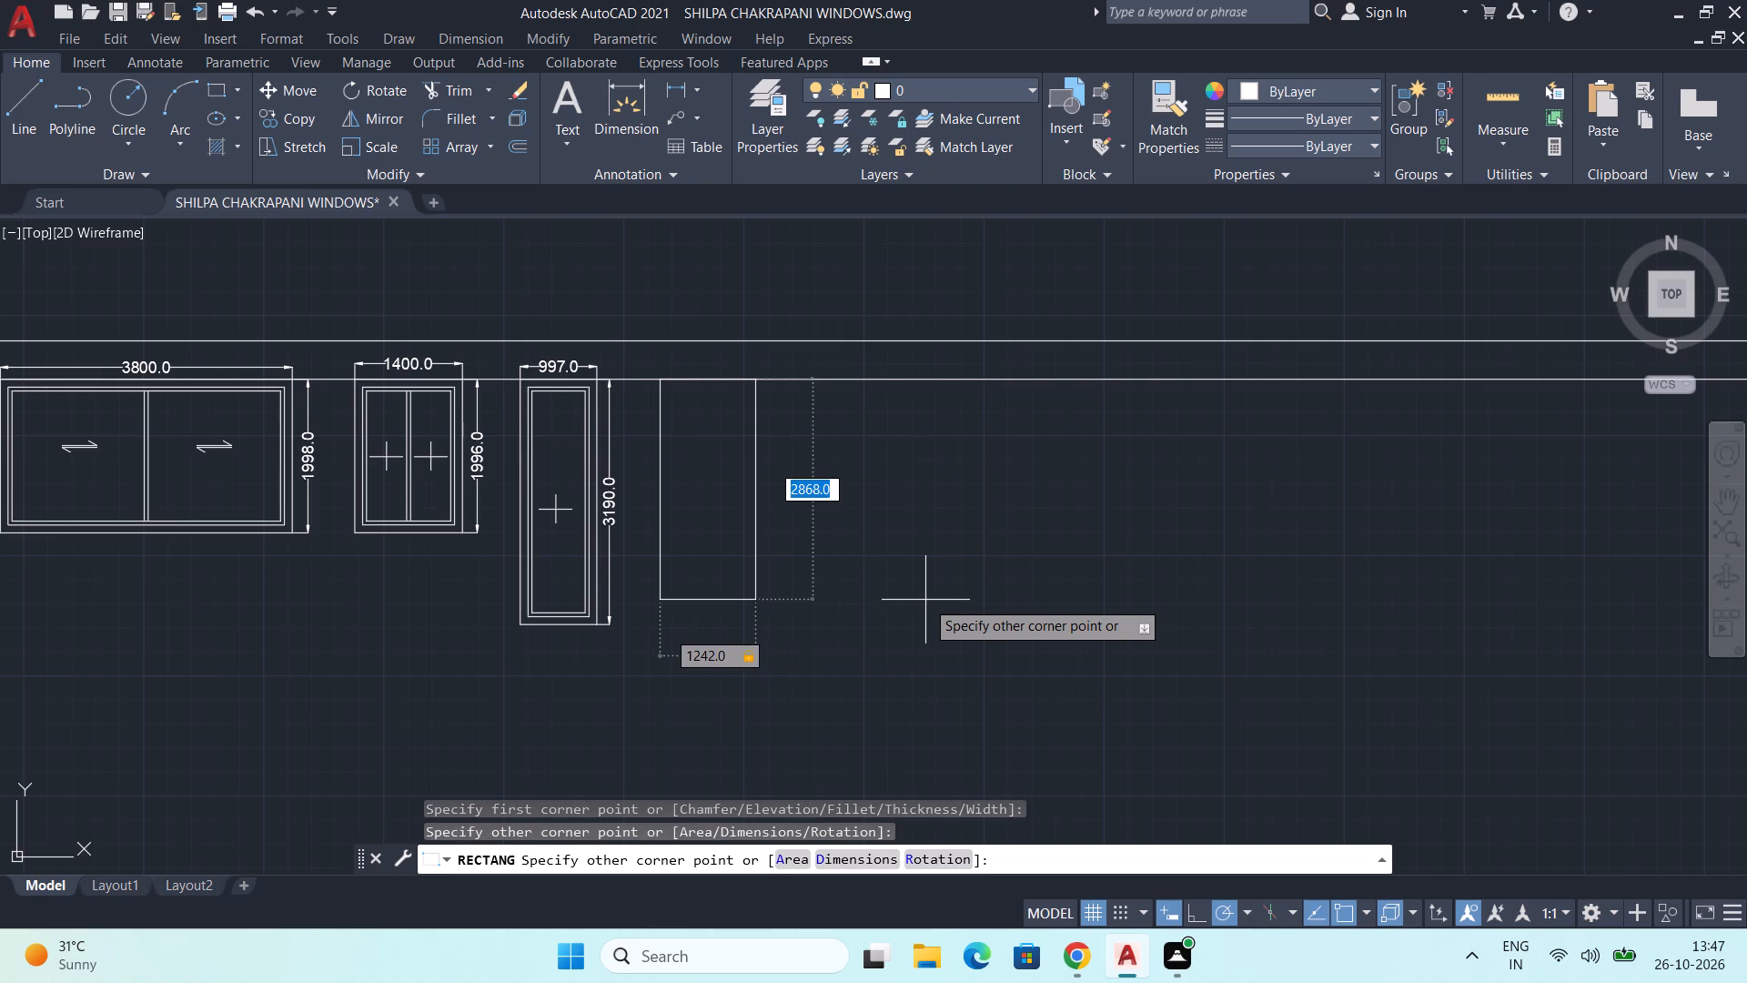
type("532")
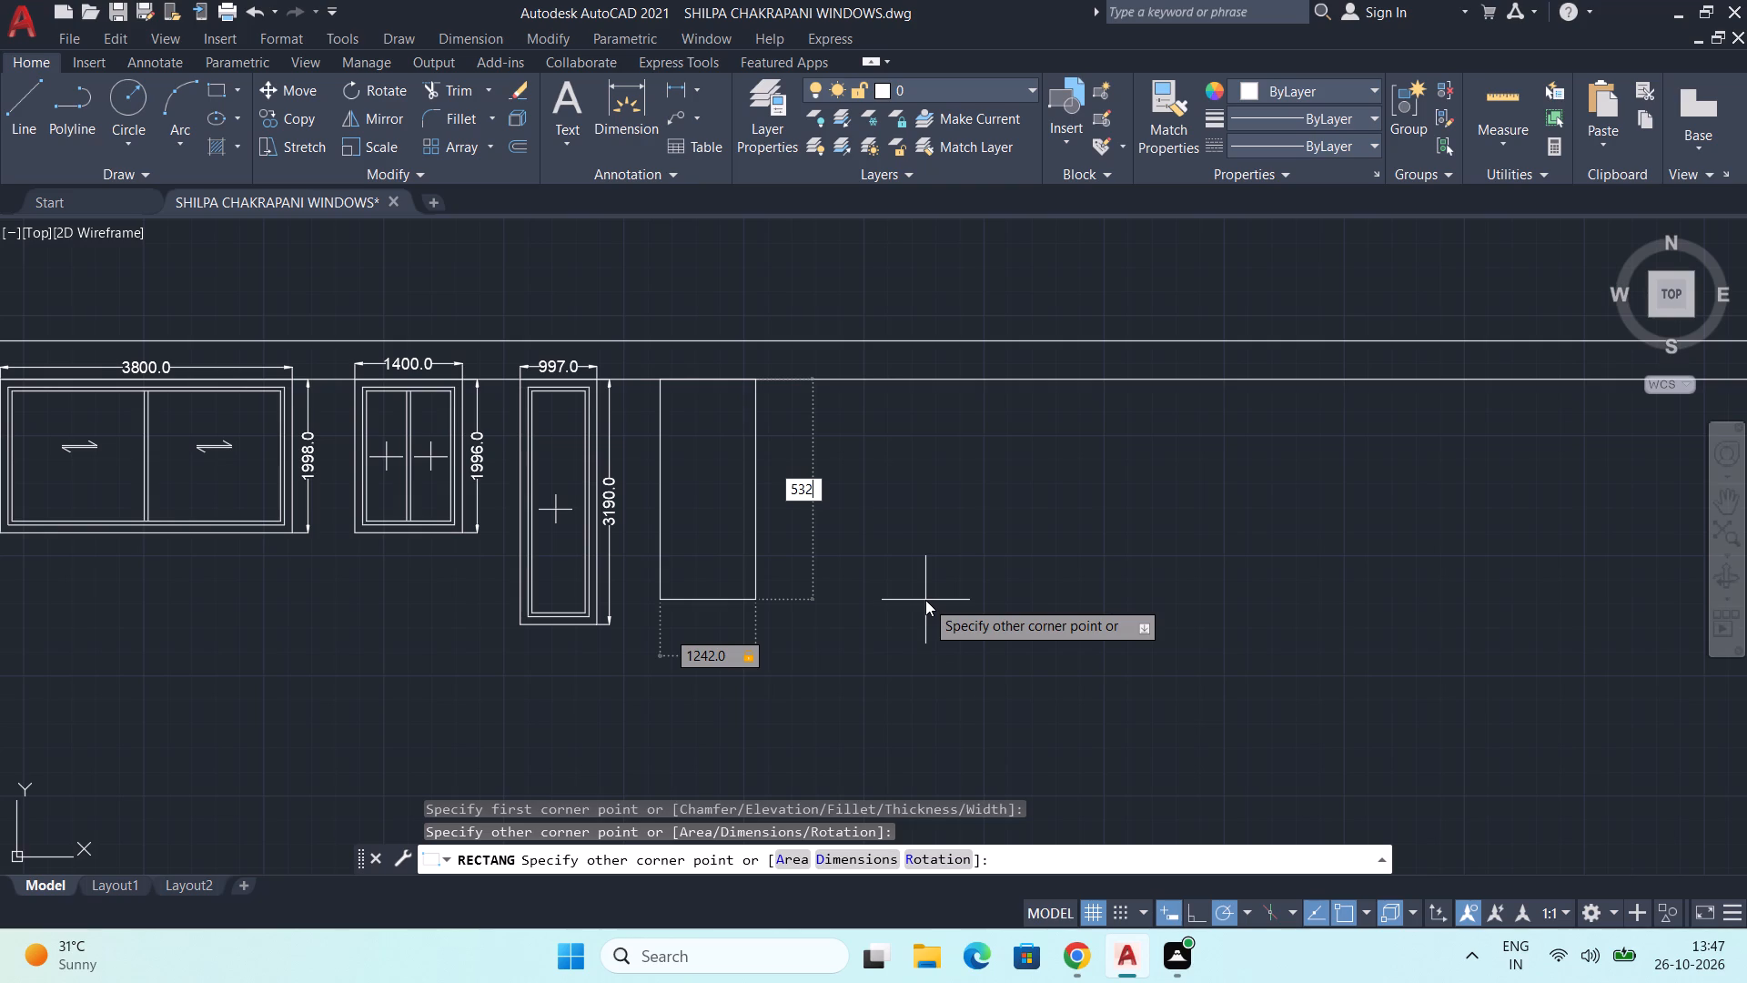
key("Return")
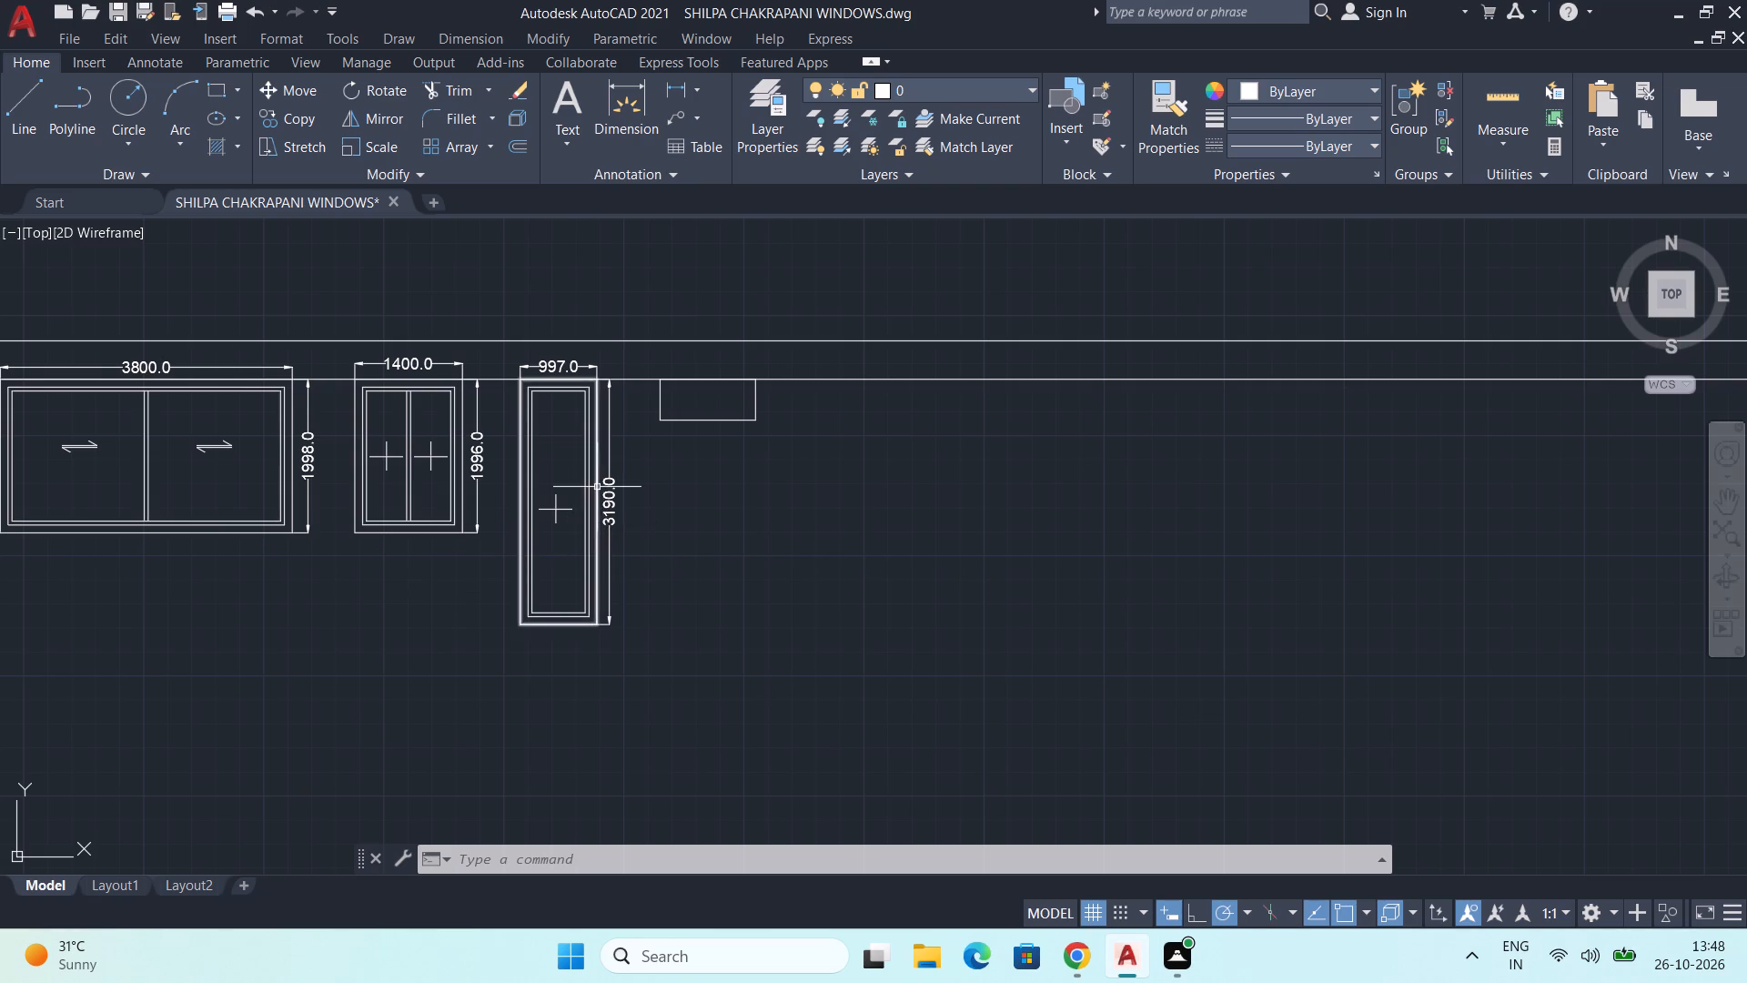
Offset the 1242 by 532 rectangle inward by 101.6 to form the outer frame.
scroll(713, 438, "up", 1)
middle_click_drag(723, 461, 714, 522)
type("OFF")
key("Return")
type("101.6")
key("Return")
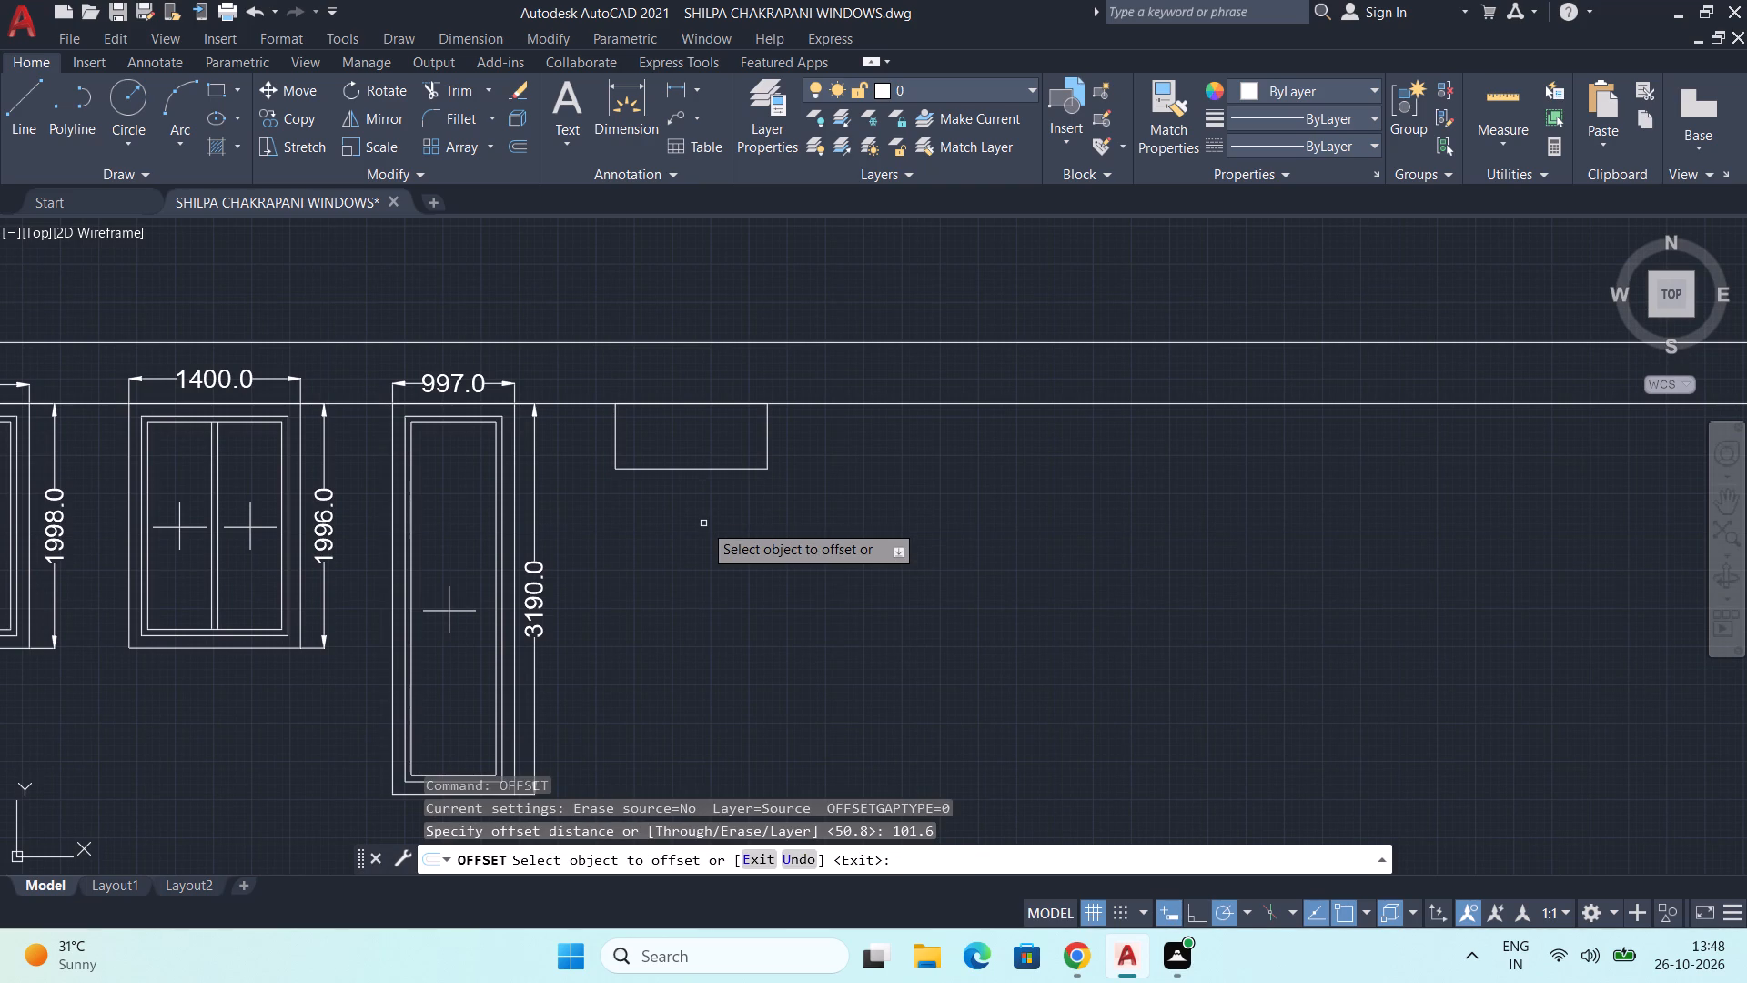
left_click(615, 440)
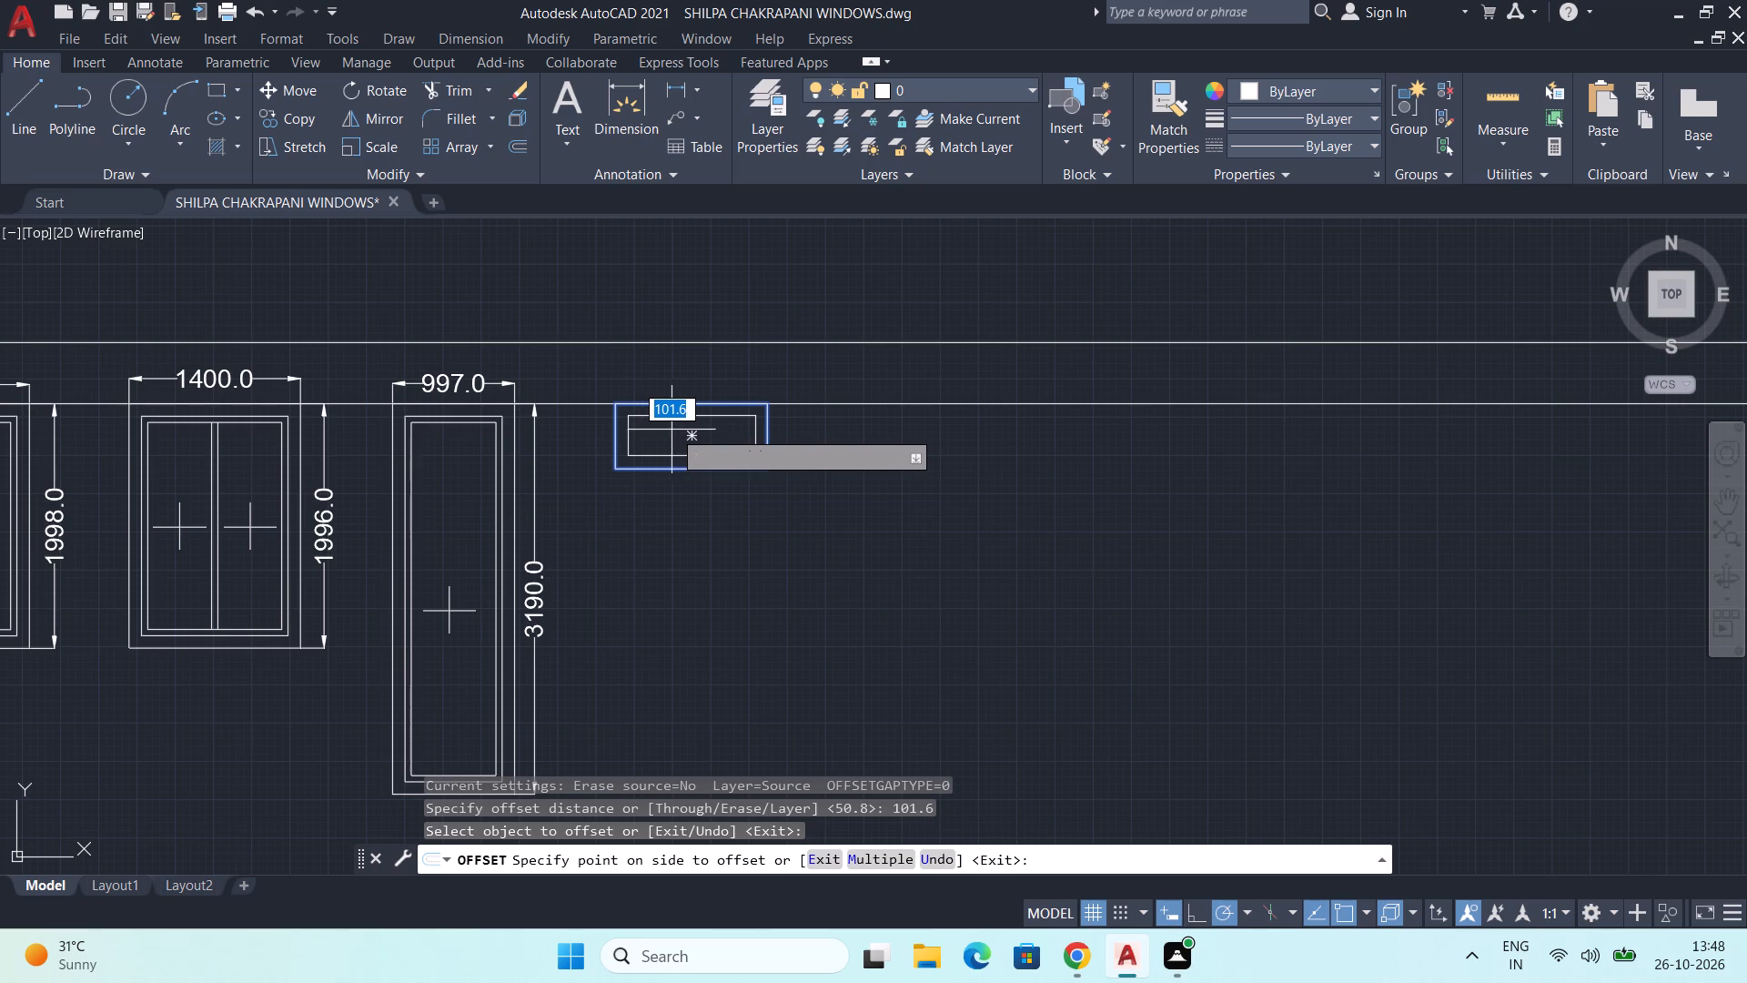
left_click(682, 430)
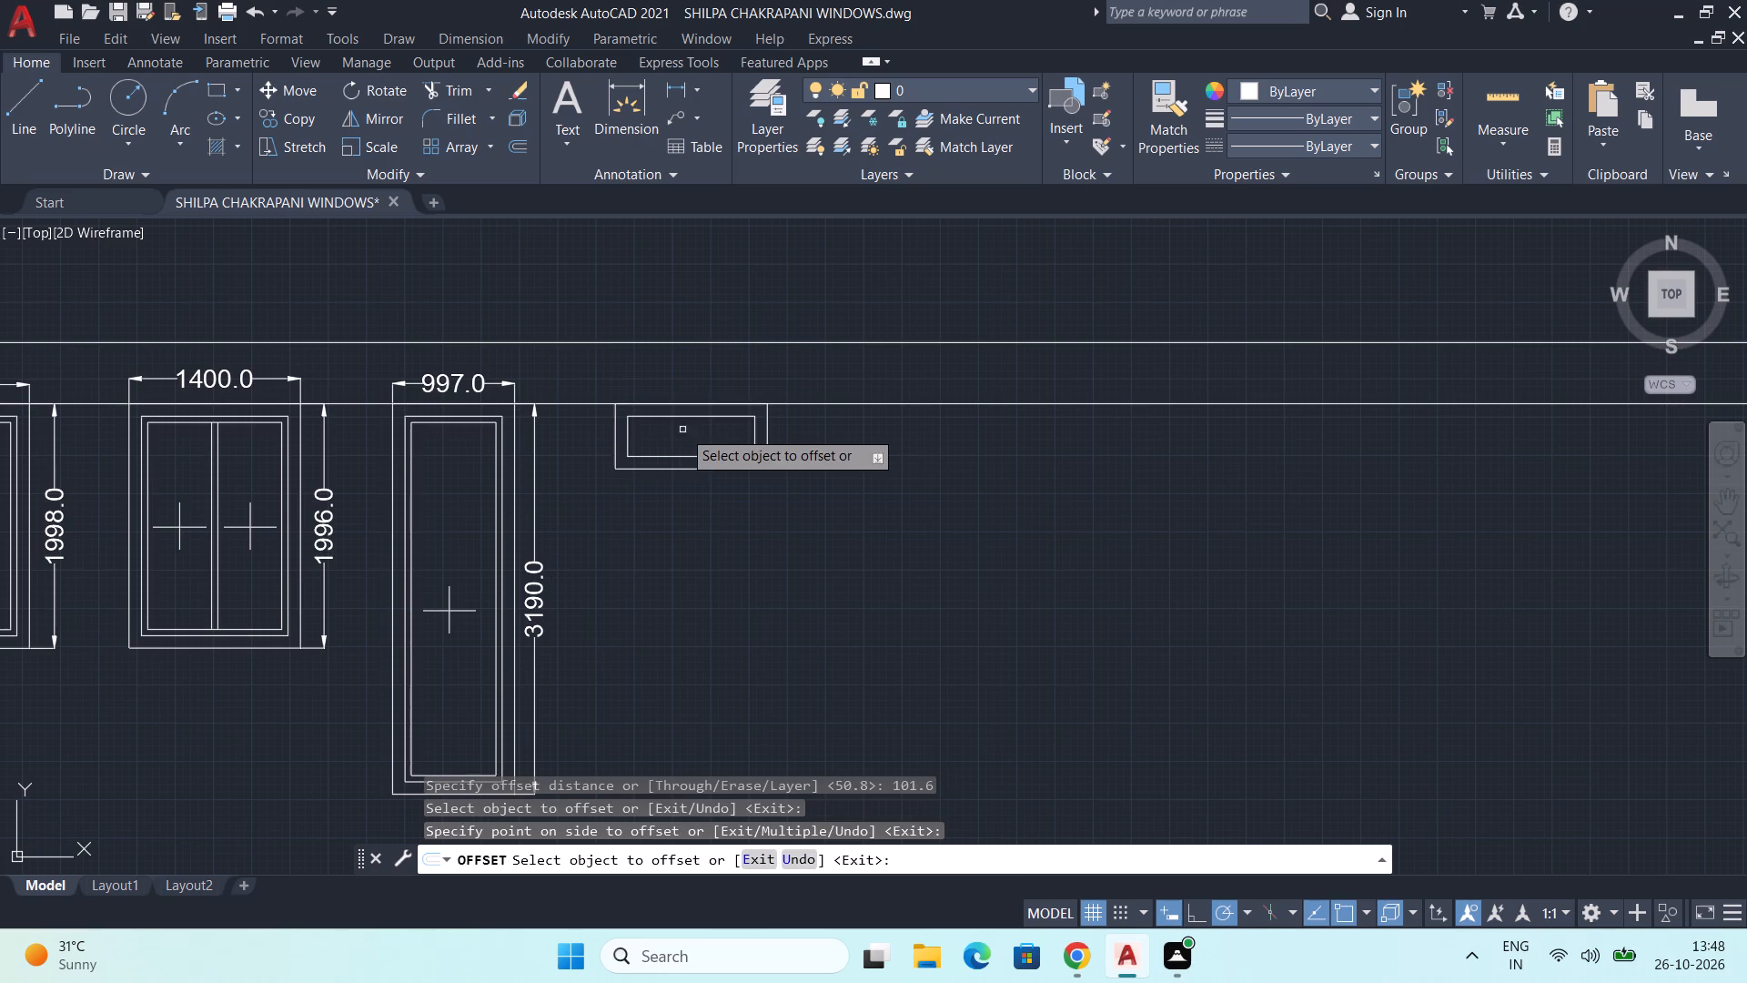
Offset the small window's inner frame rectangle inward by a further 58.8.
scroll(661, 441, "up", 2)
left_click(569, 450)
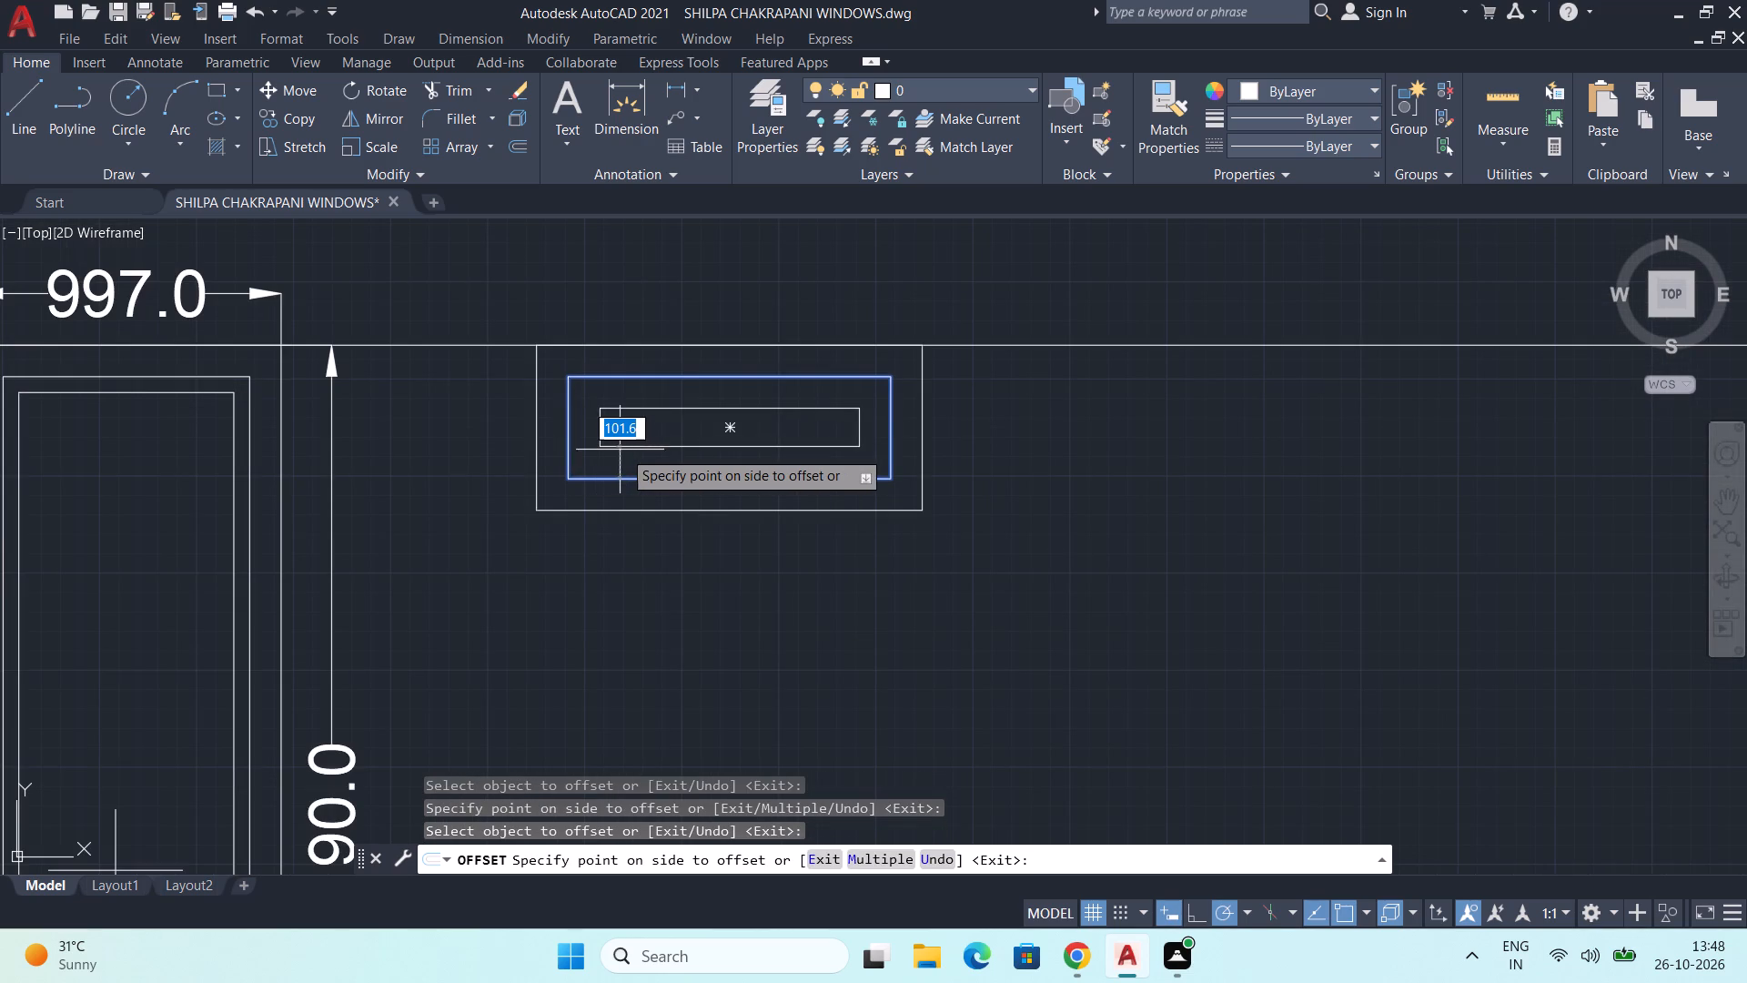
type("58.")
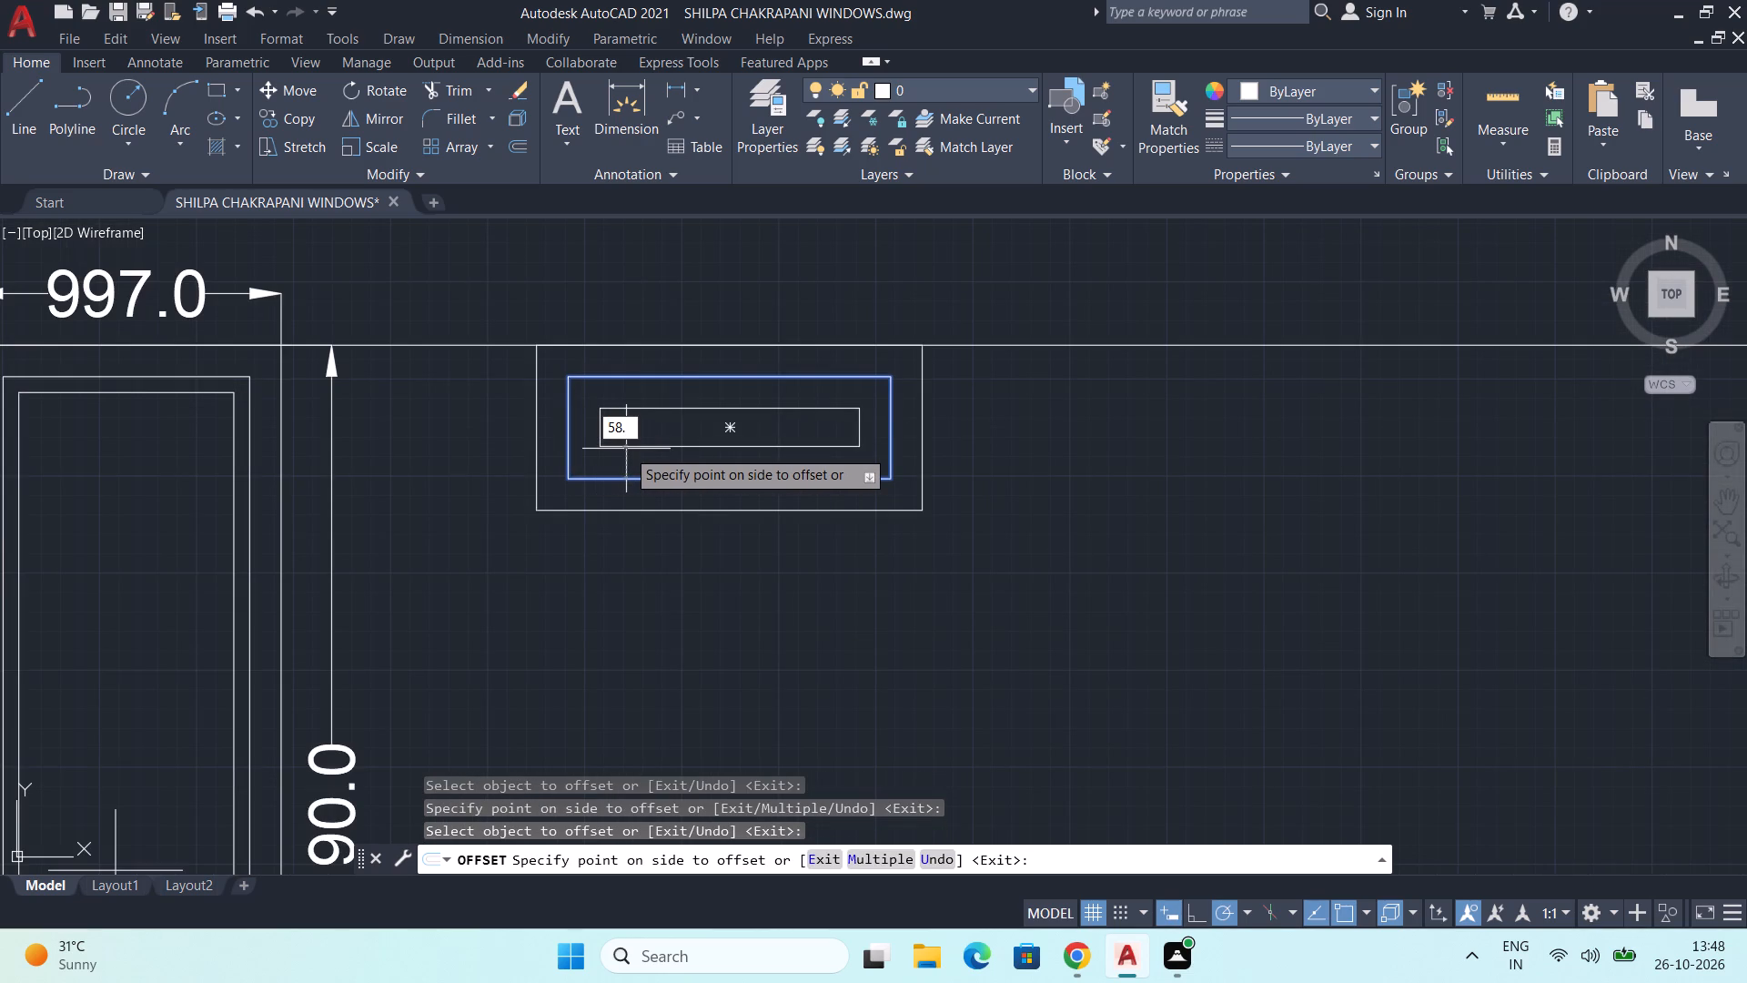
key("8")
key("Return")
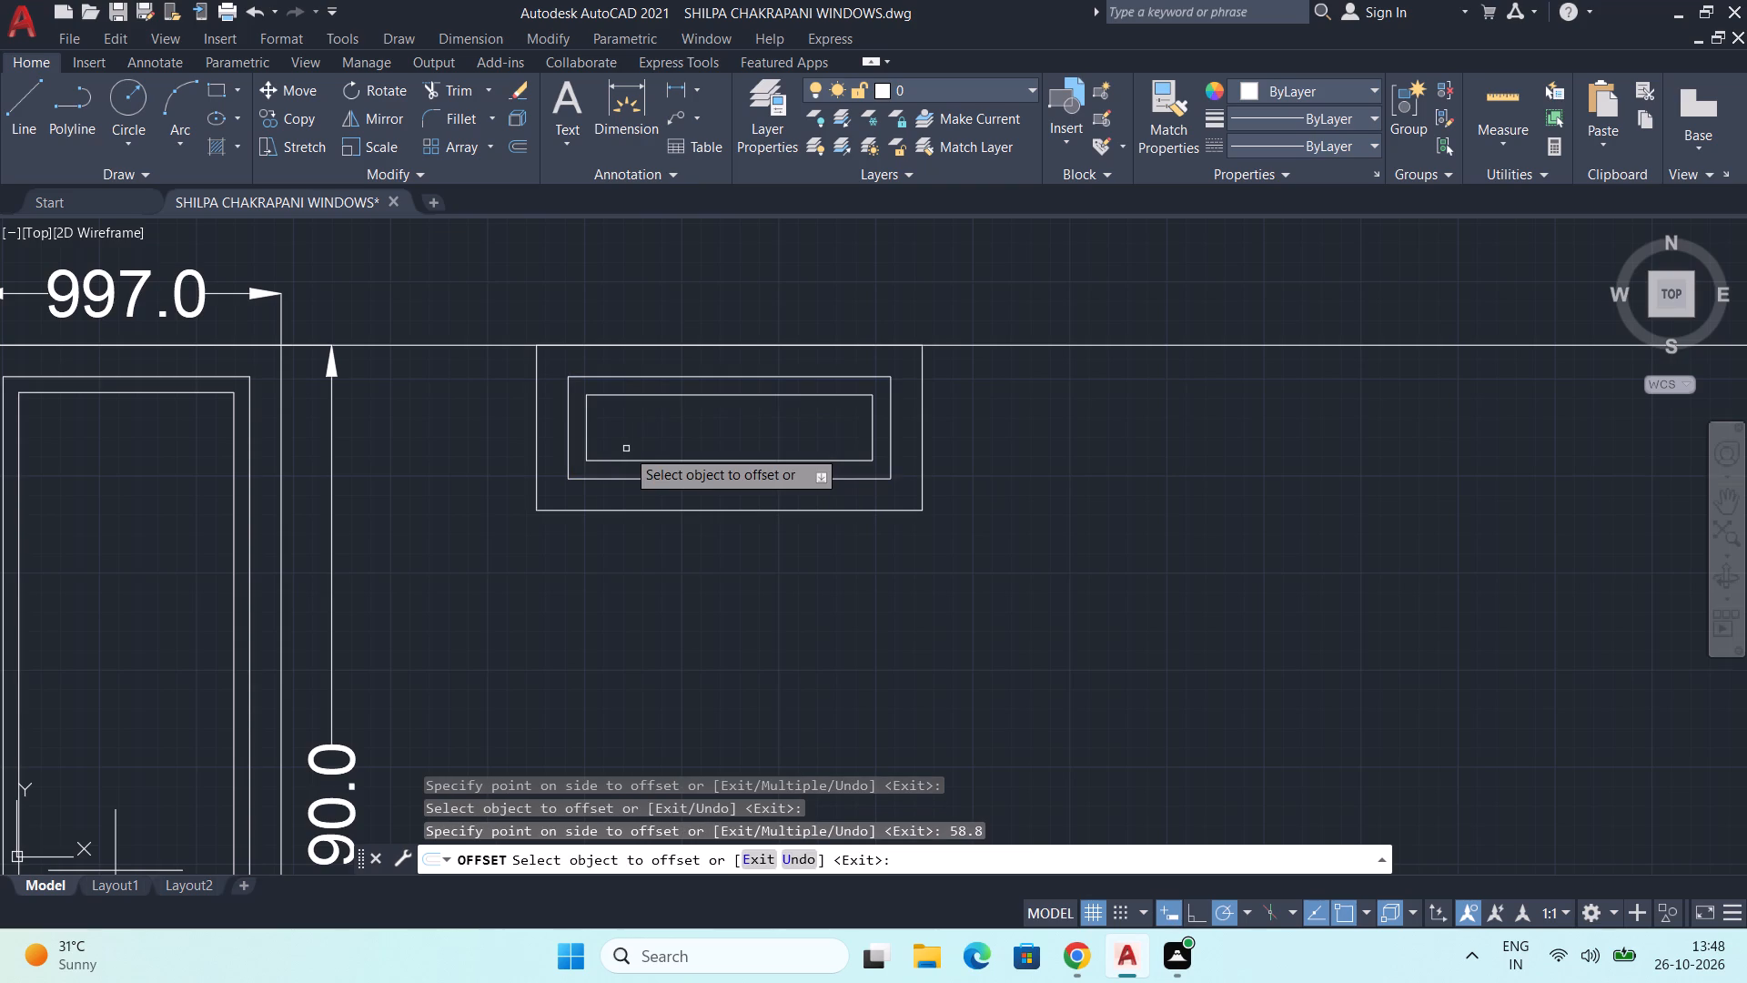
key("space")
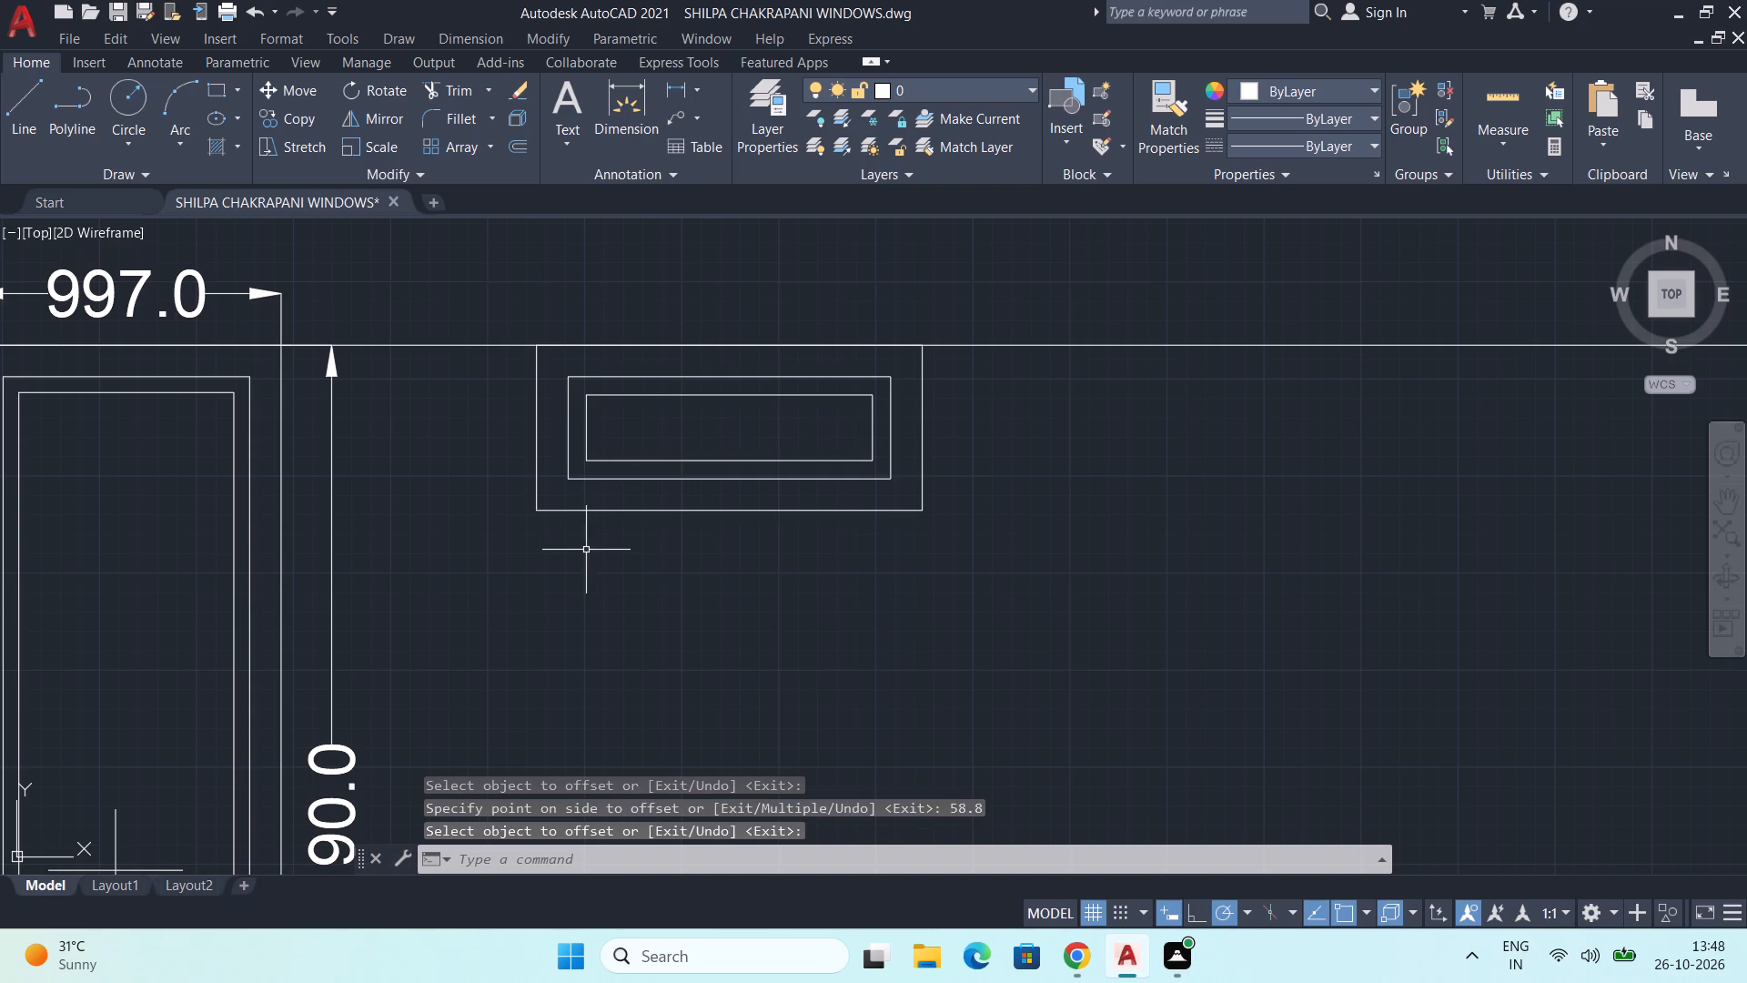
Draw a vertical centre line across the small 1242 by 532 window's innermost frame, from top midpoint to bottom midpoint.
scroll(572, 504, "down", 1)
middle_click_drag(620, 515, 587, 513)
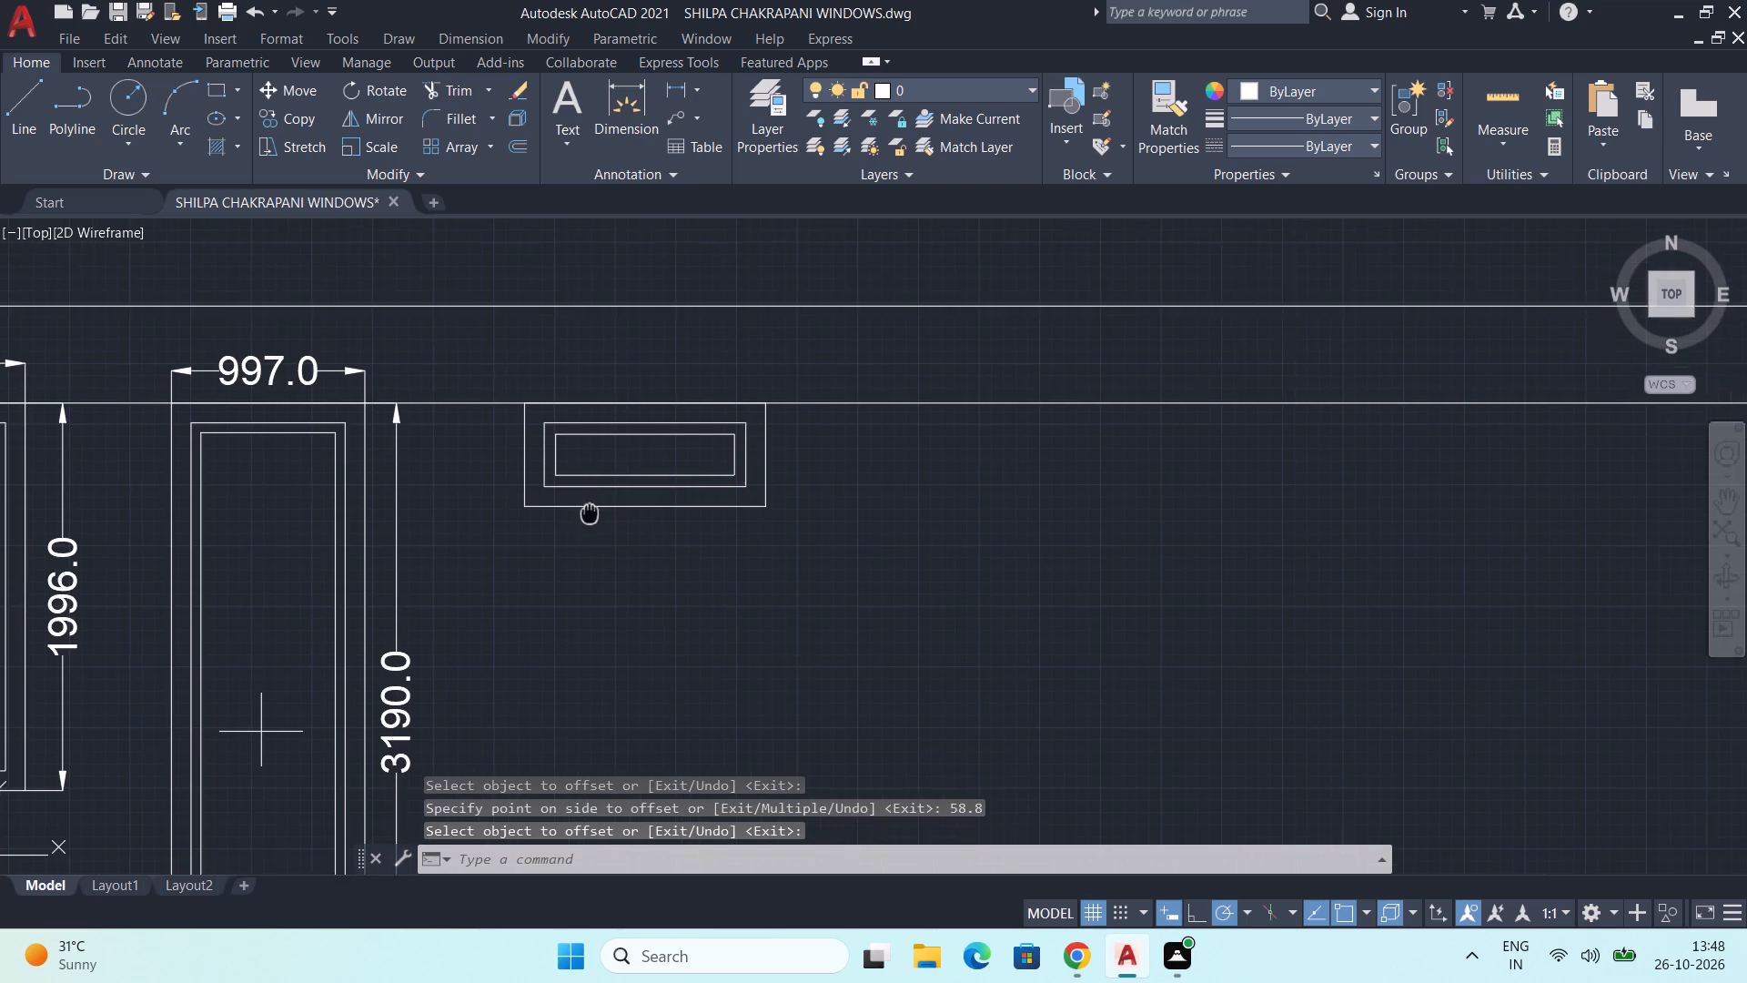
middle_click_drag(587, 513, 585, 512)
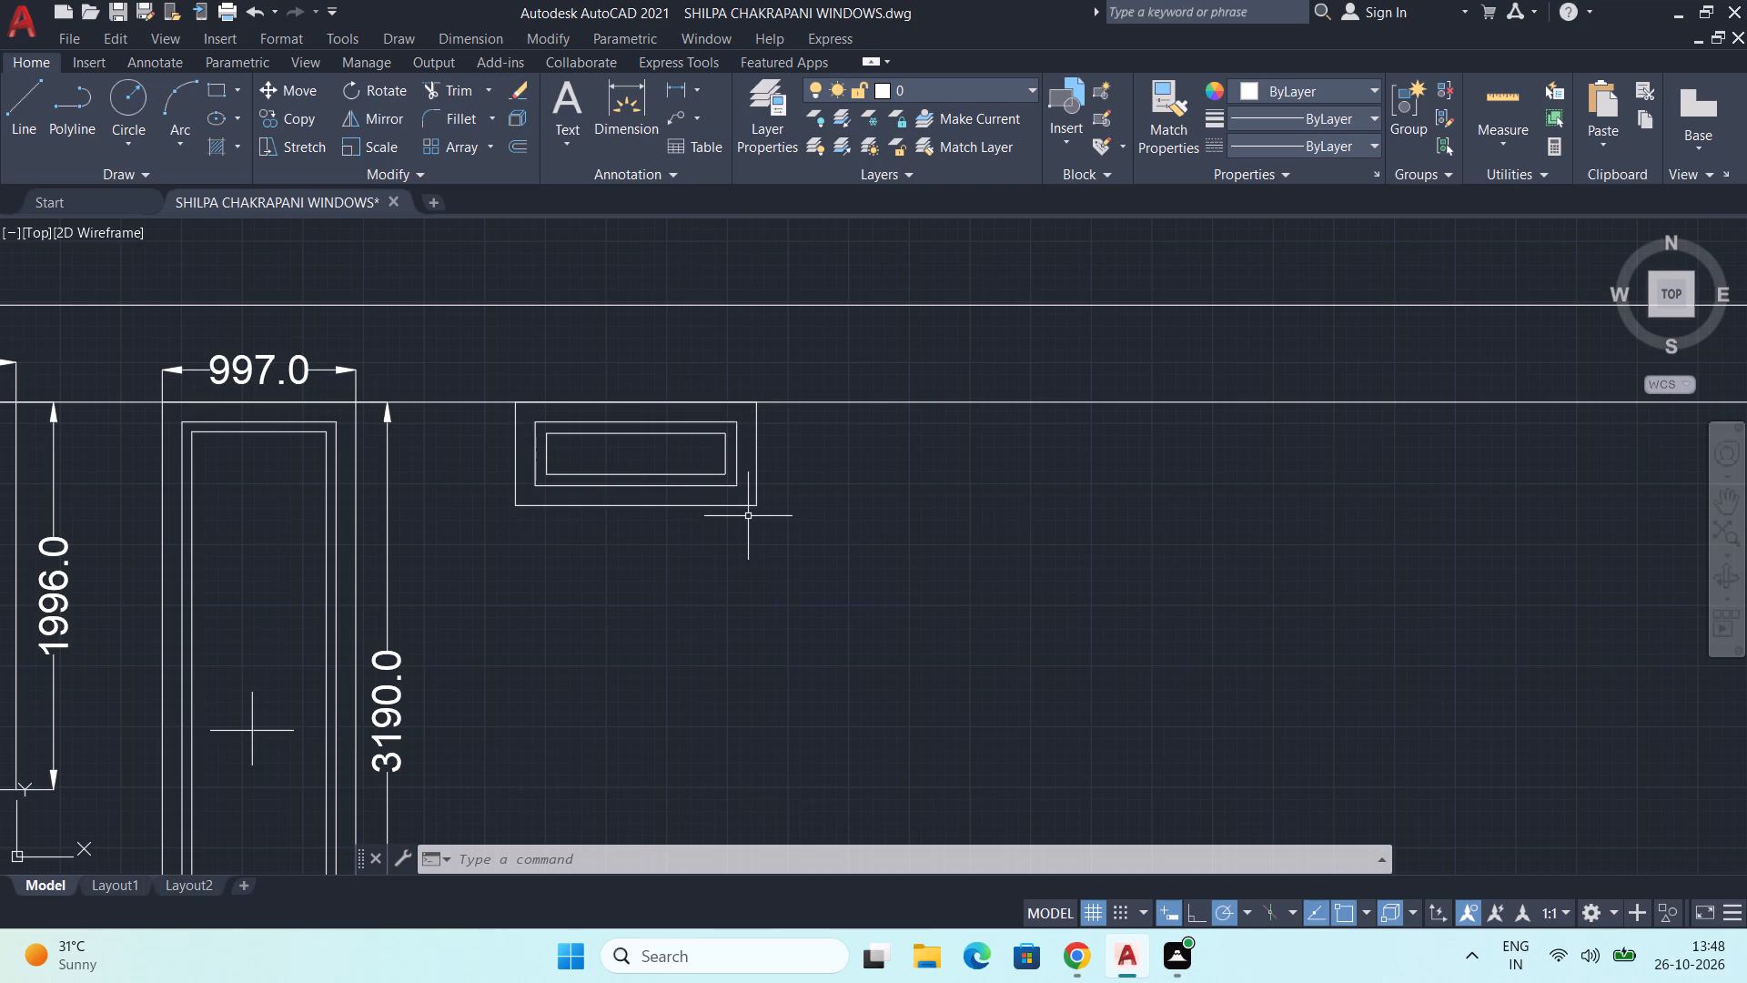
middle_click_drag(648, 516, 585, 623)
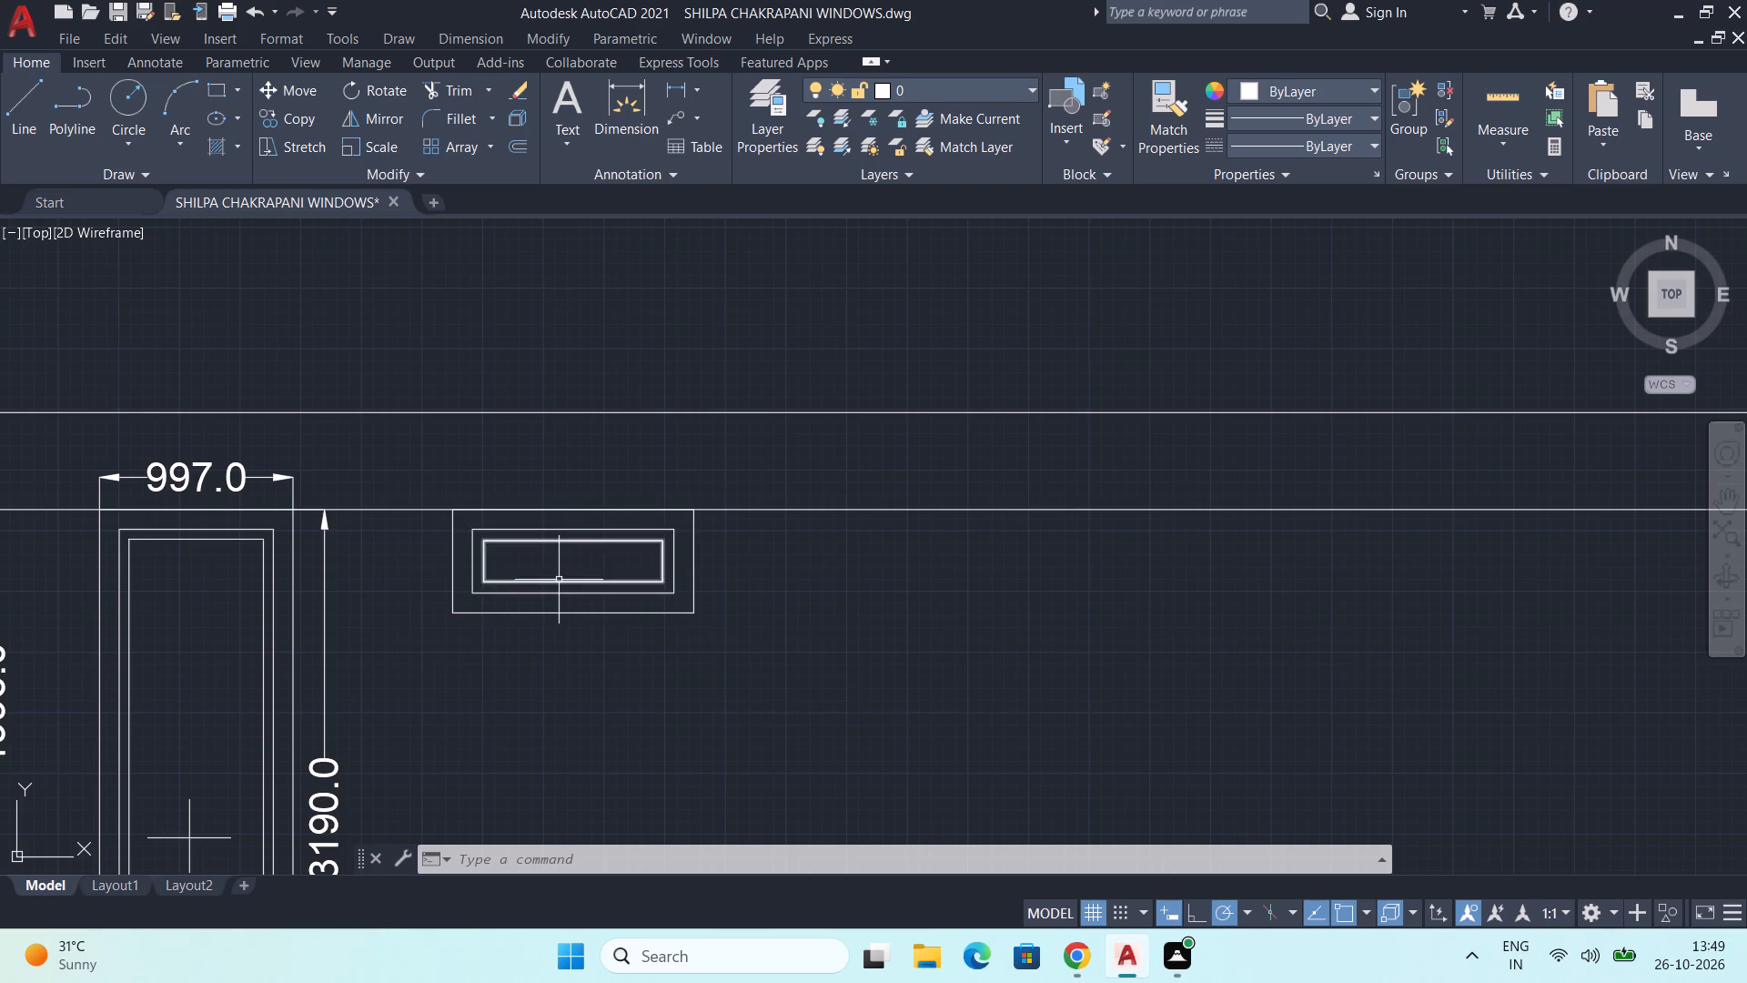
middle_click_drag(514, 562, 479, 537)
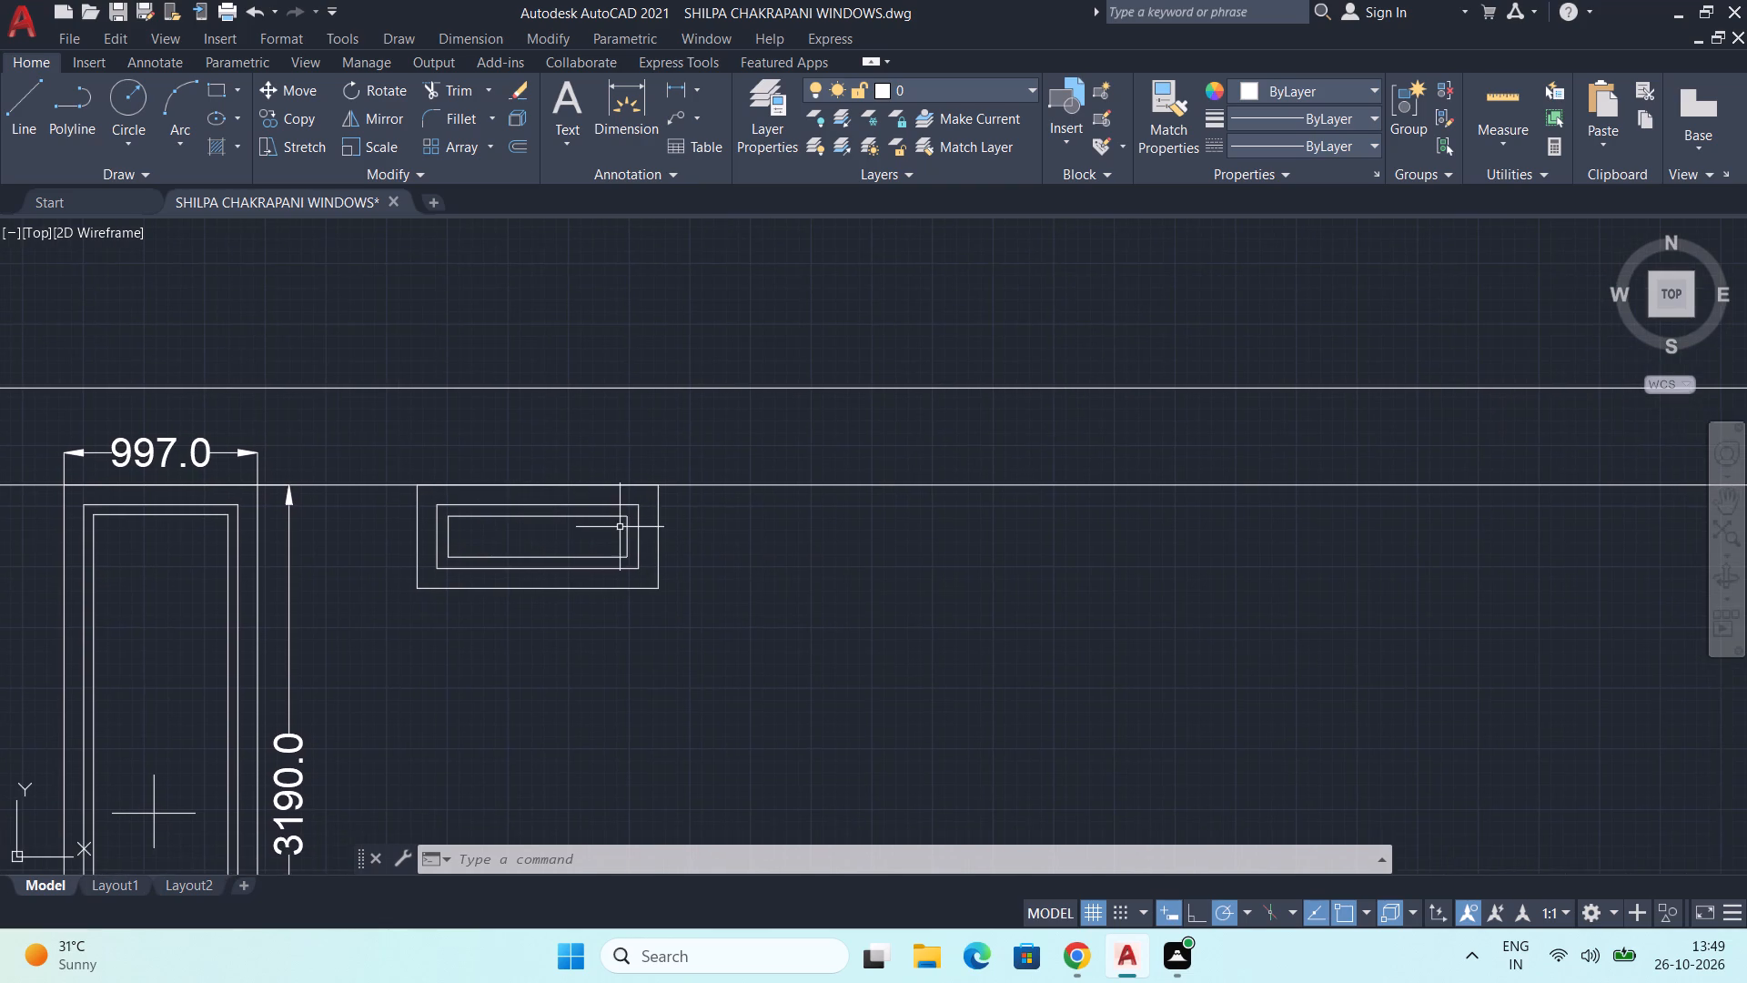
middle_click_drag(620, 527, 624, 568)
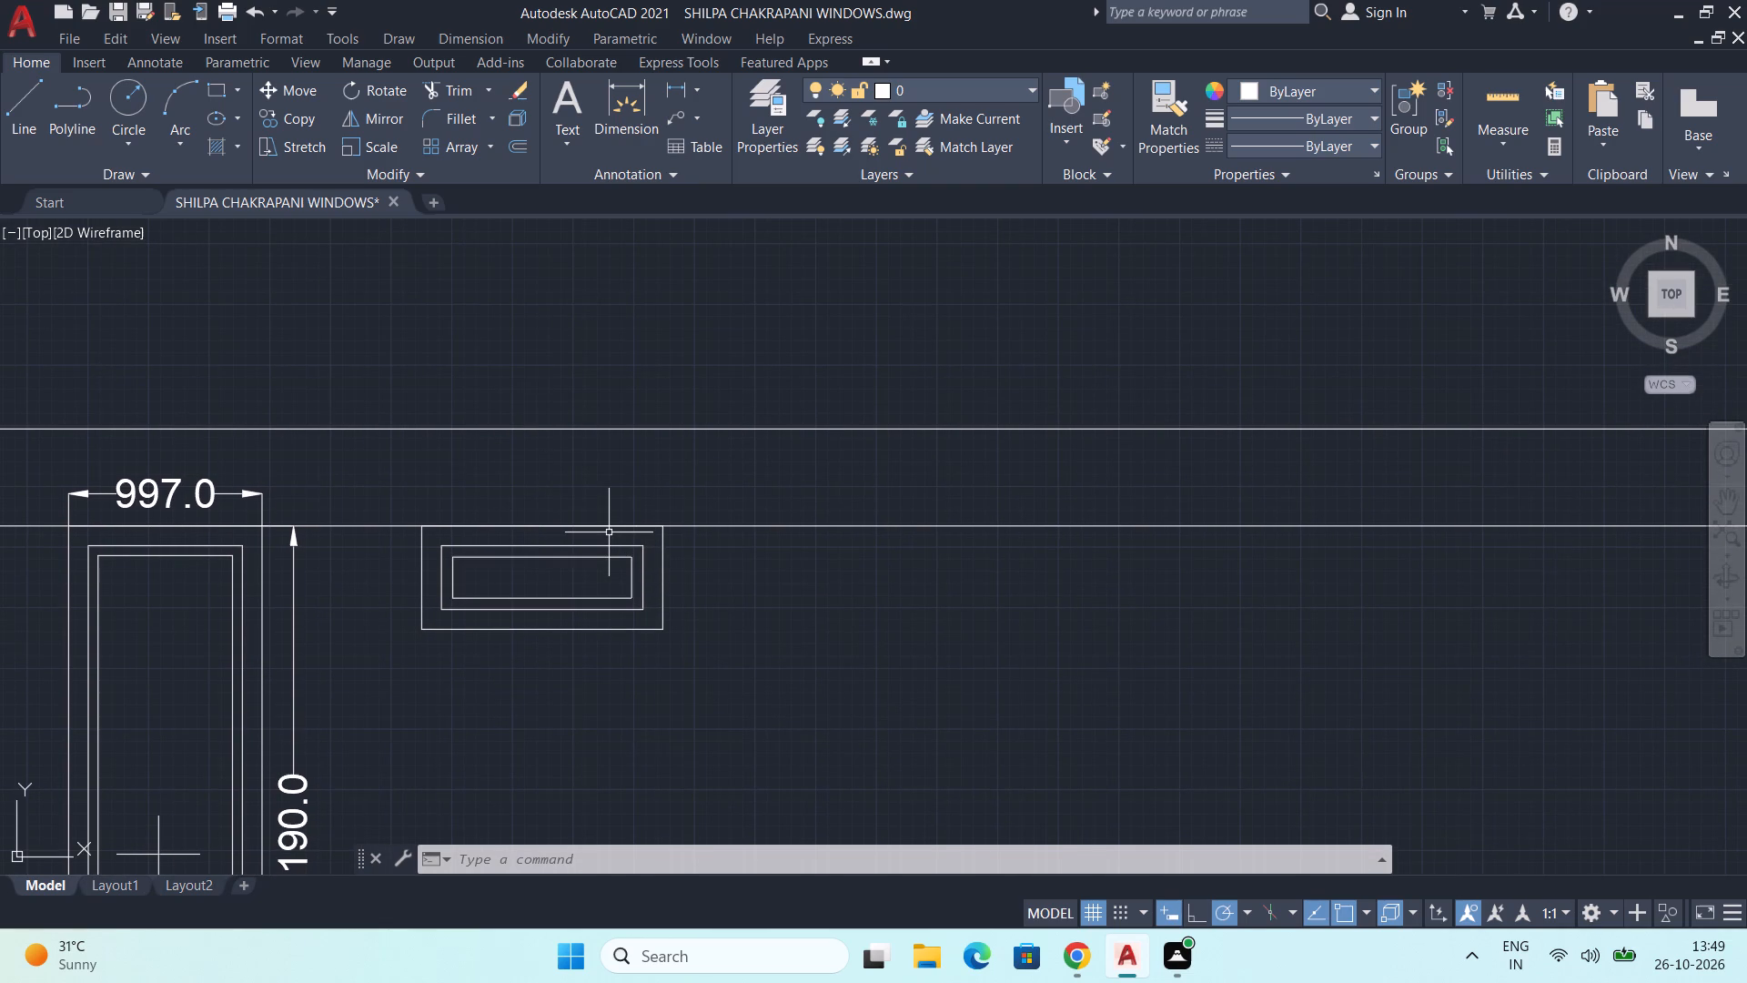
key("l")
key("Return")
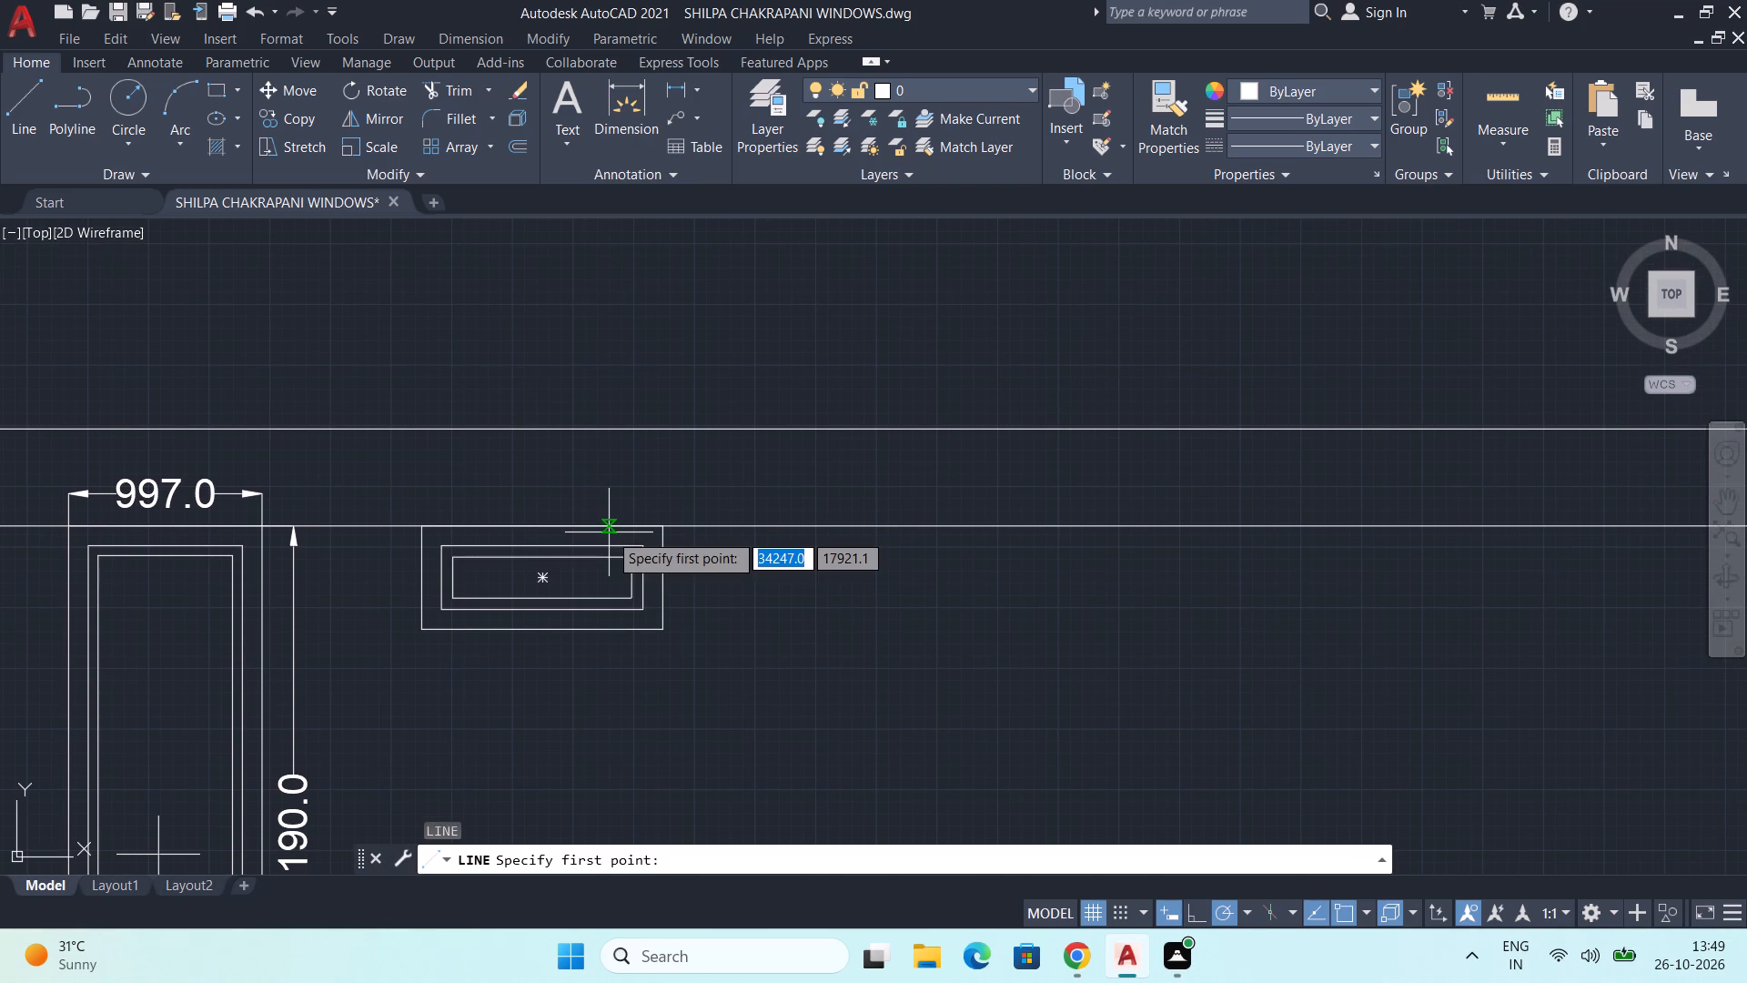
scroll(507, 564, "up", 1)
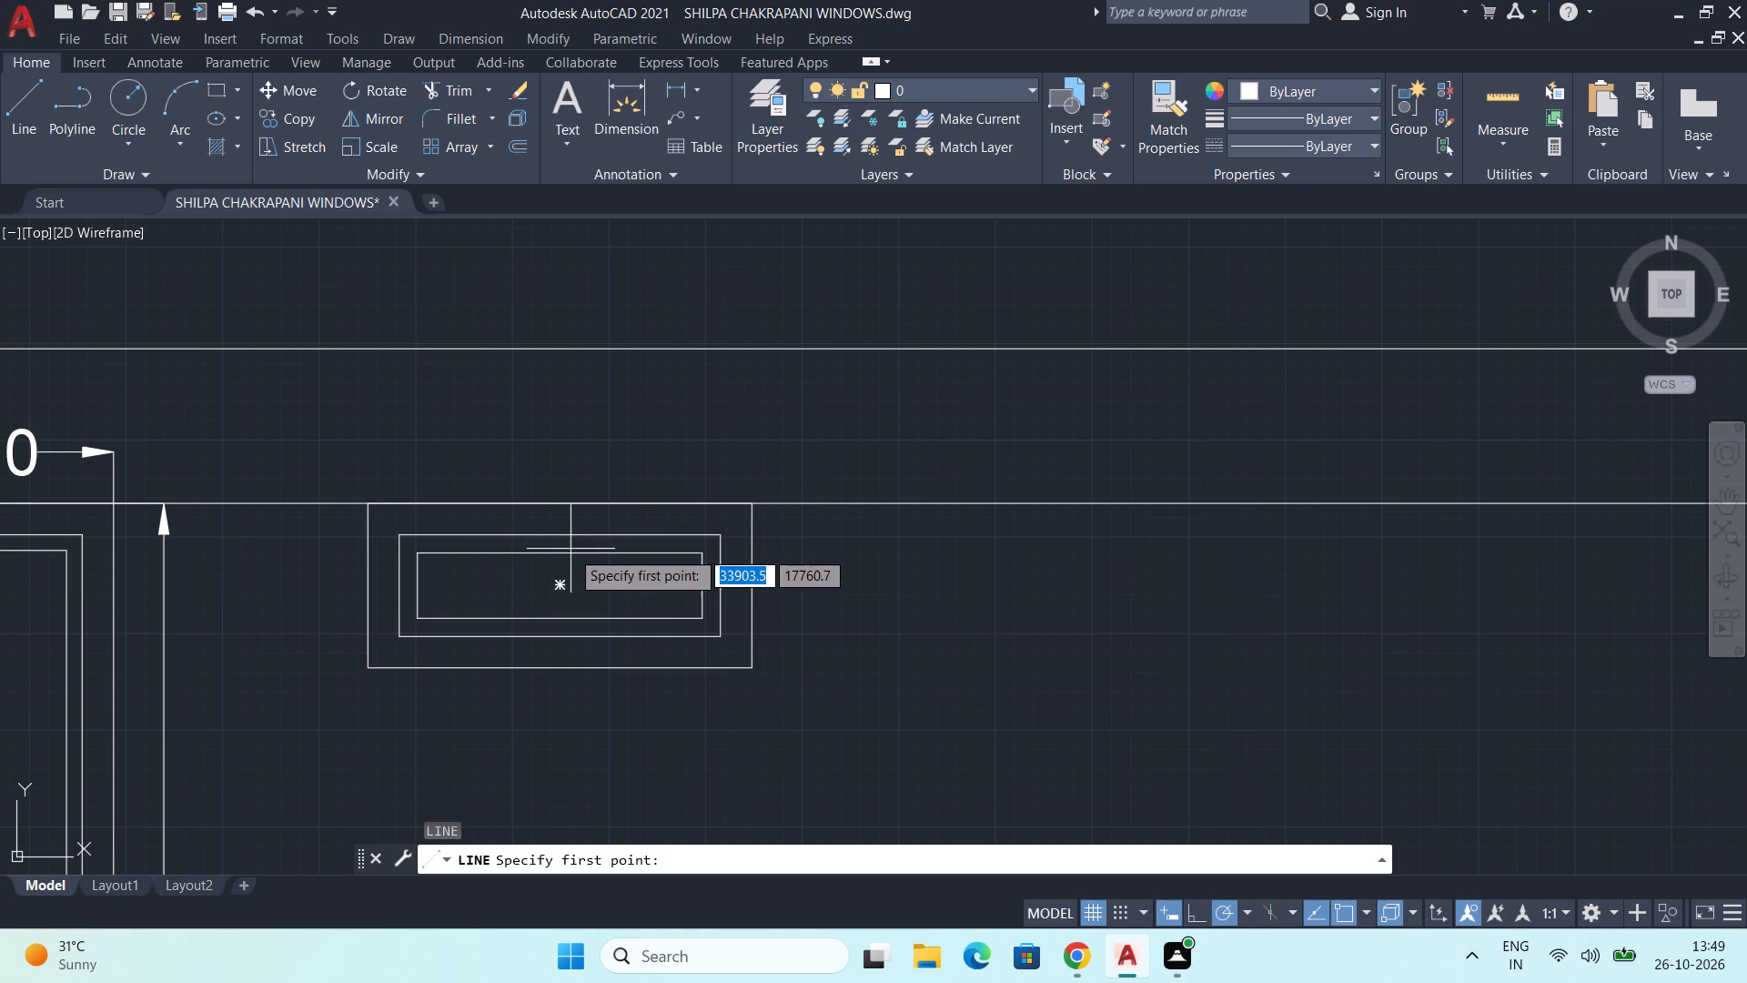
left_click(560, 554)
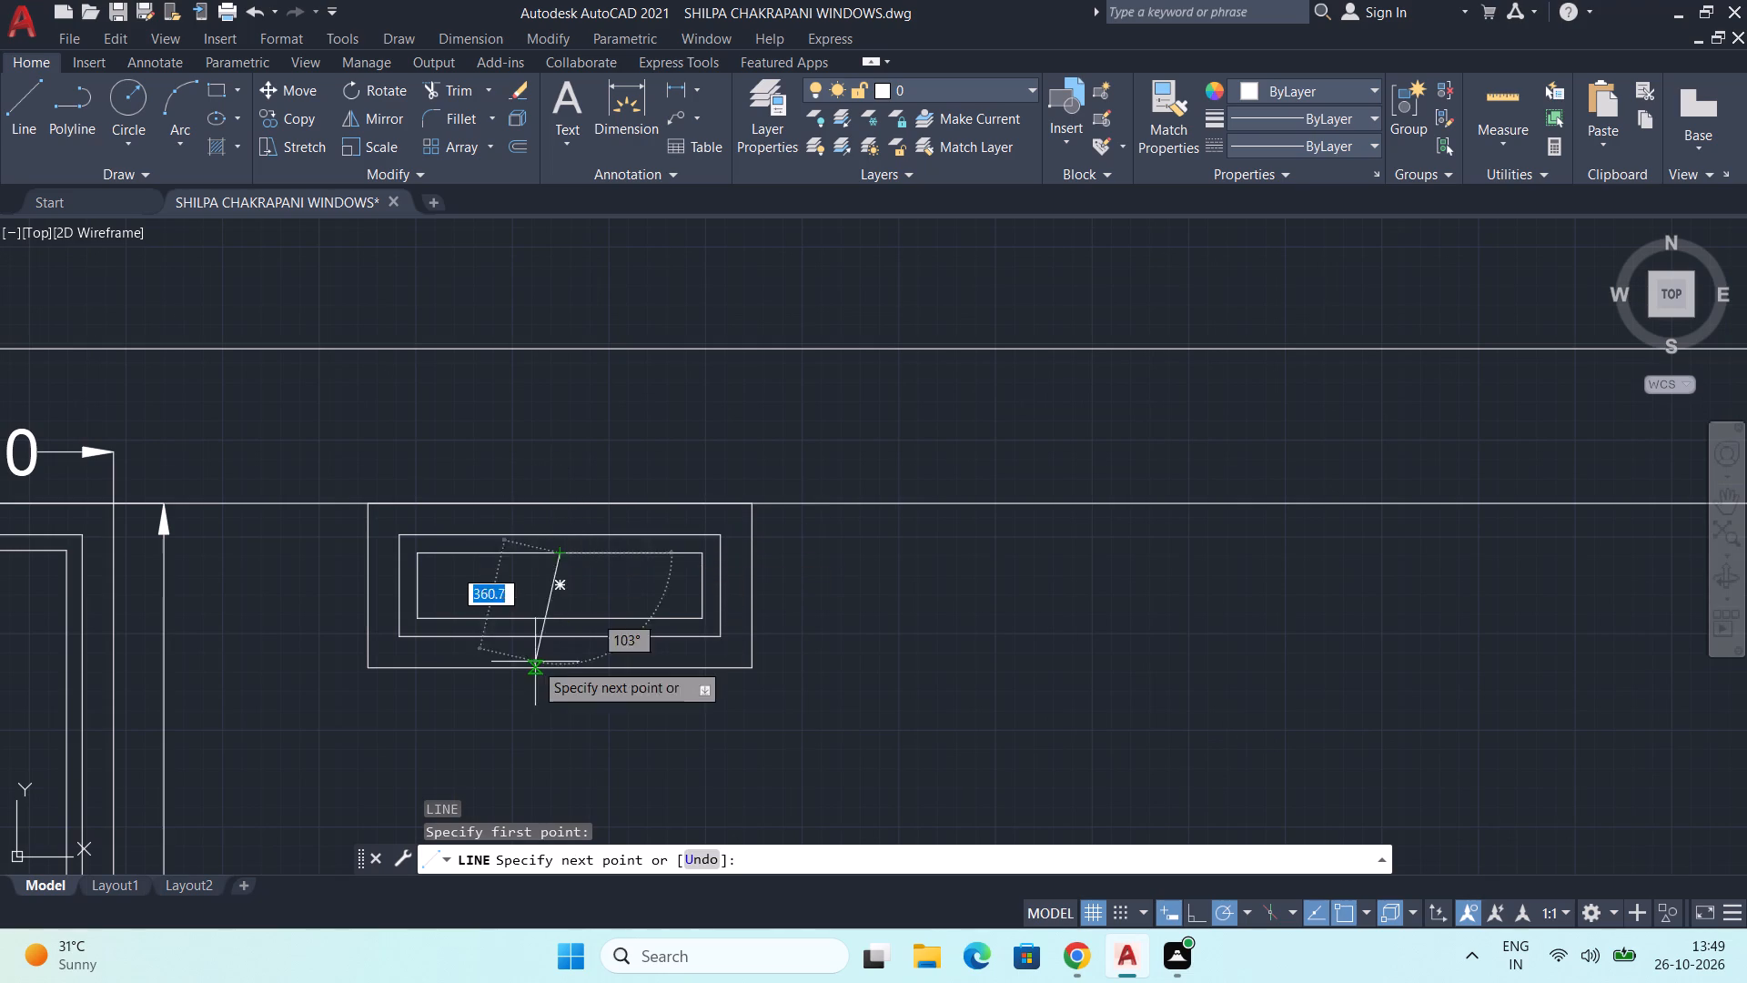
left_click(560, 614)
key("Escape")
Add a horizontal linear dimension for the small window's overall width above its top edge.
scroll(592, 588, "down", 1)
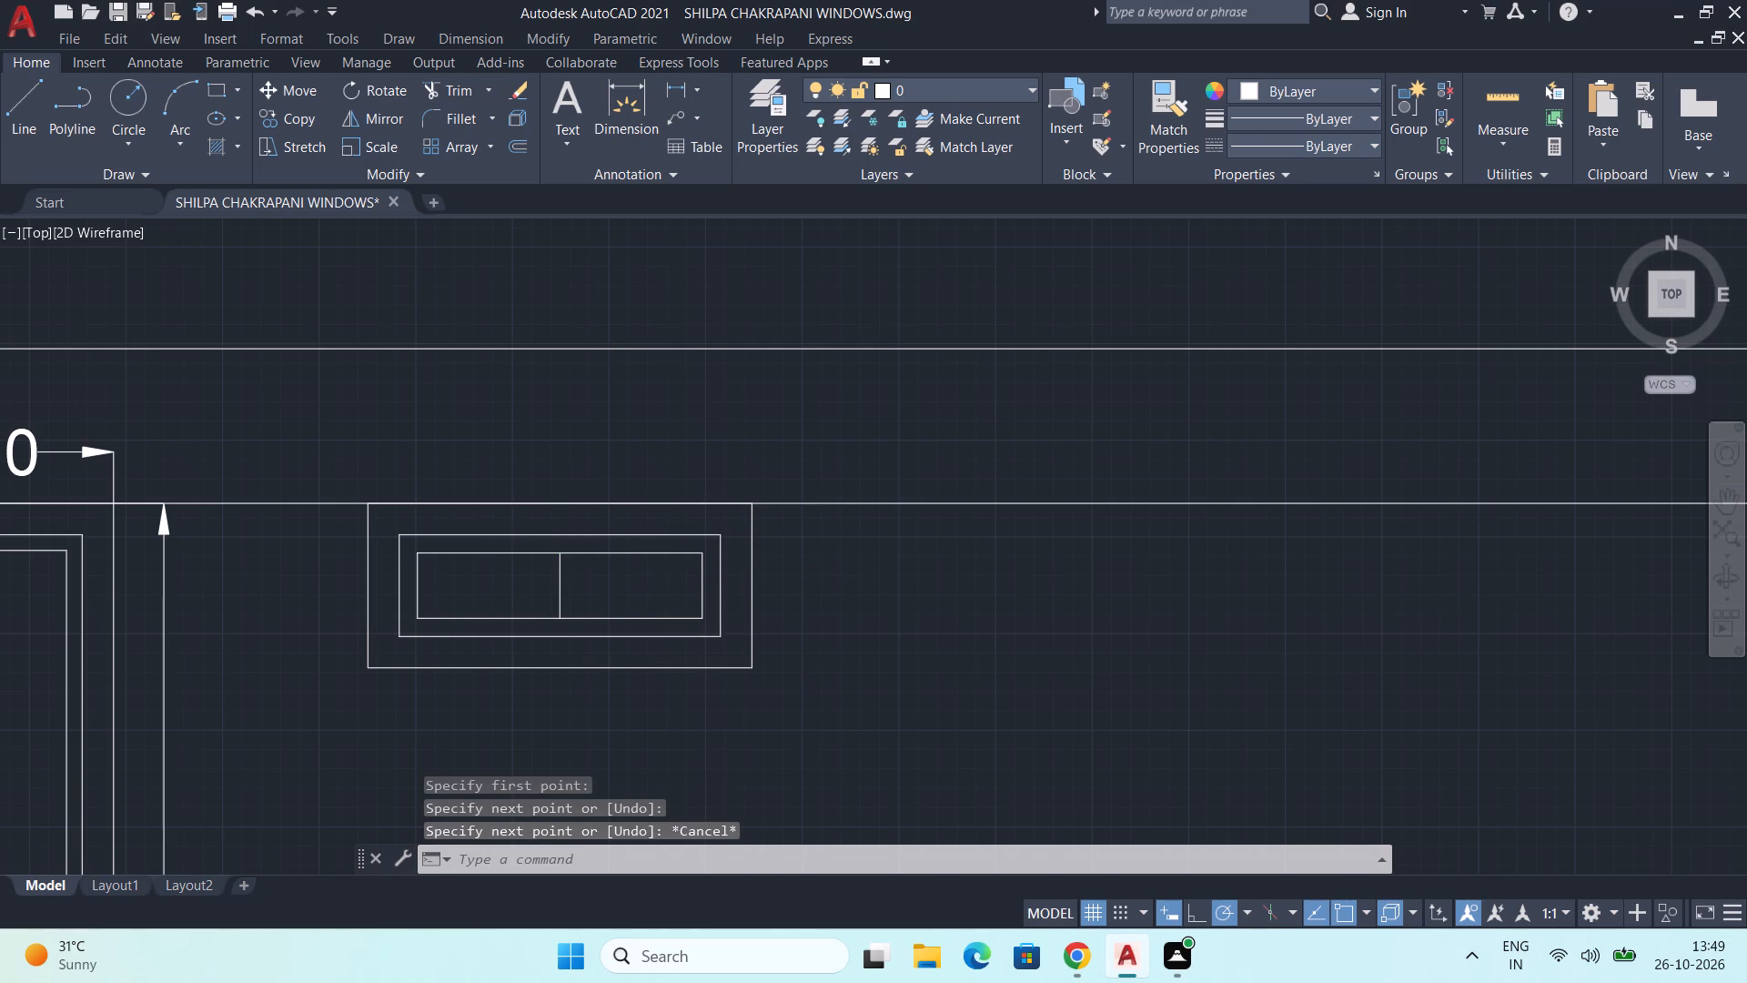
middle_click_drag(607, 595, 600, 636)
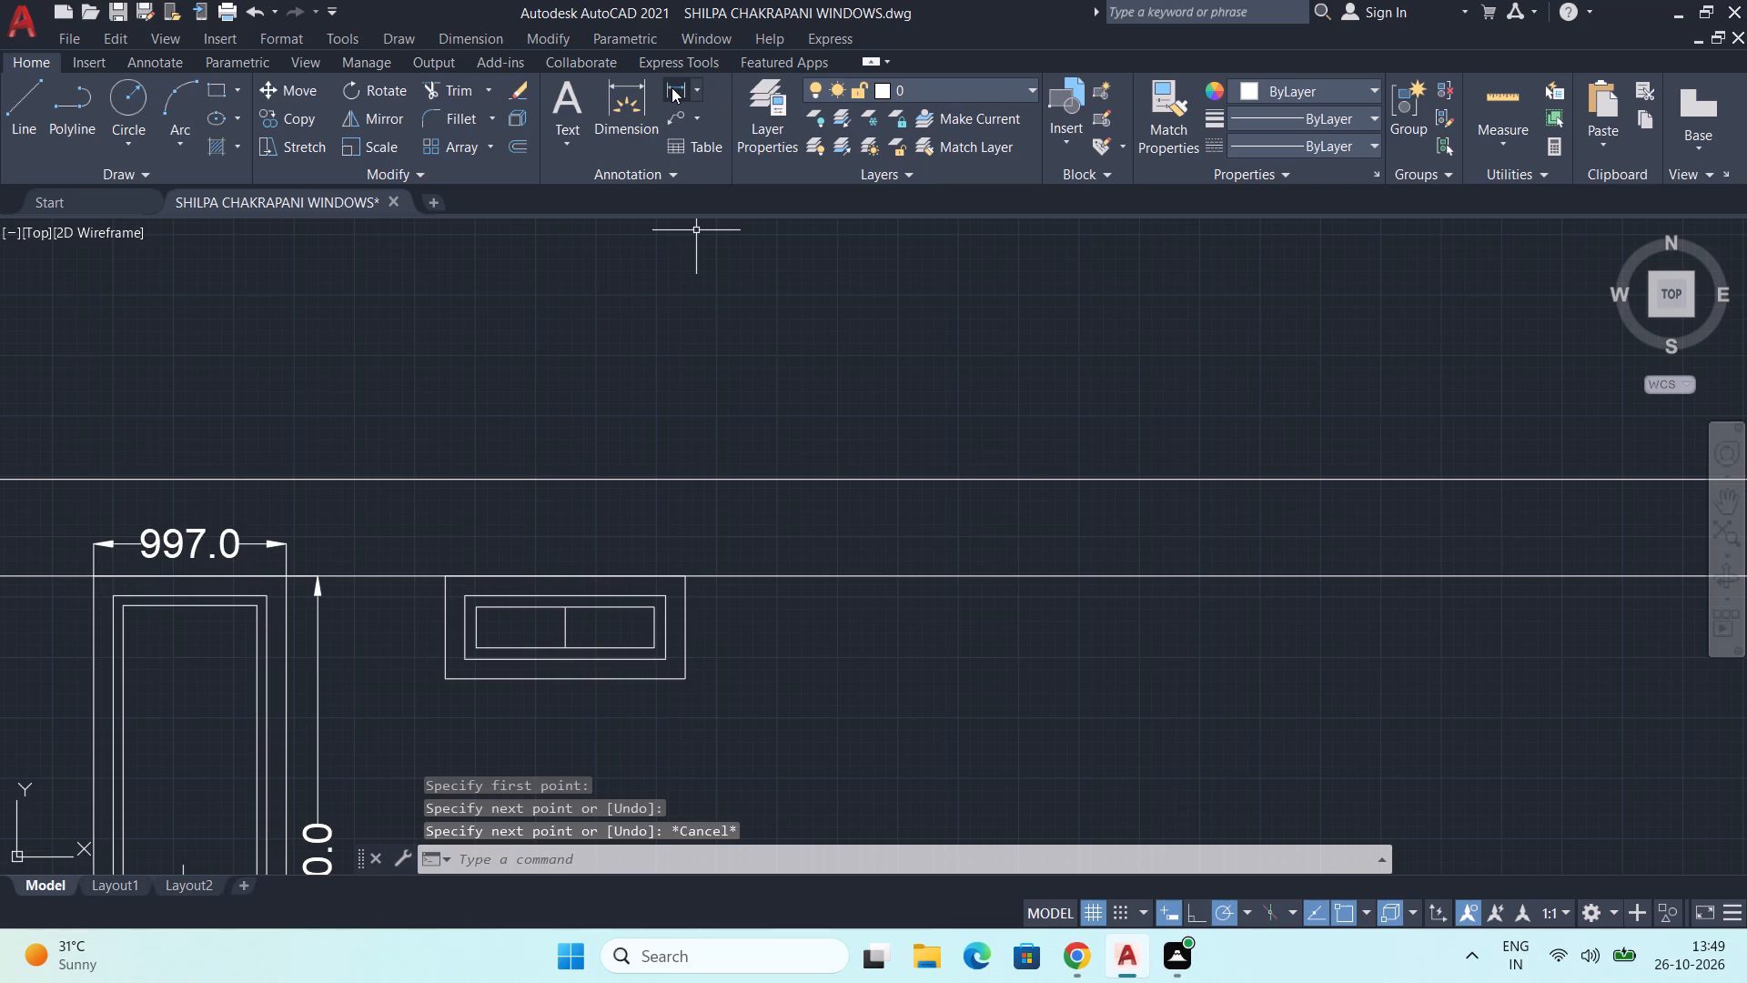
left_click(672, 87)
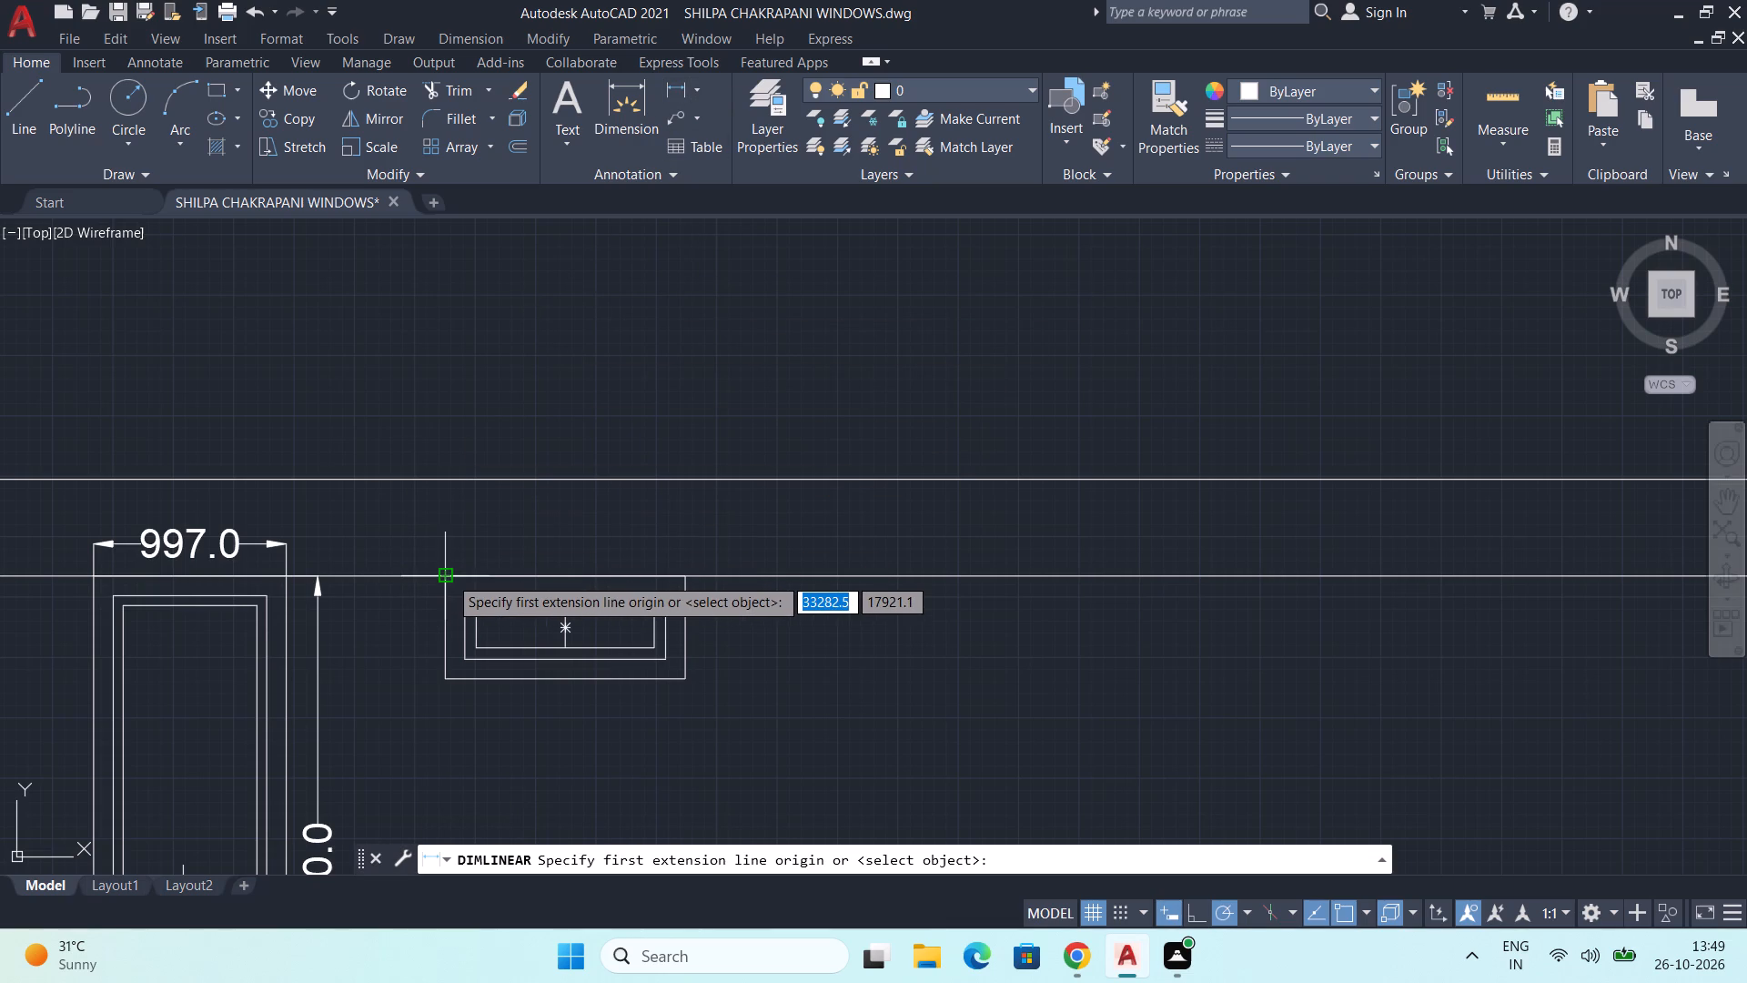
left_click(449, 576)
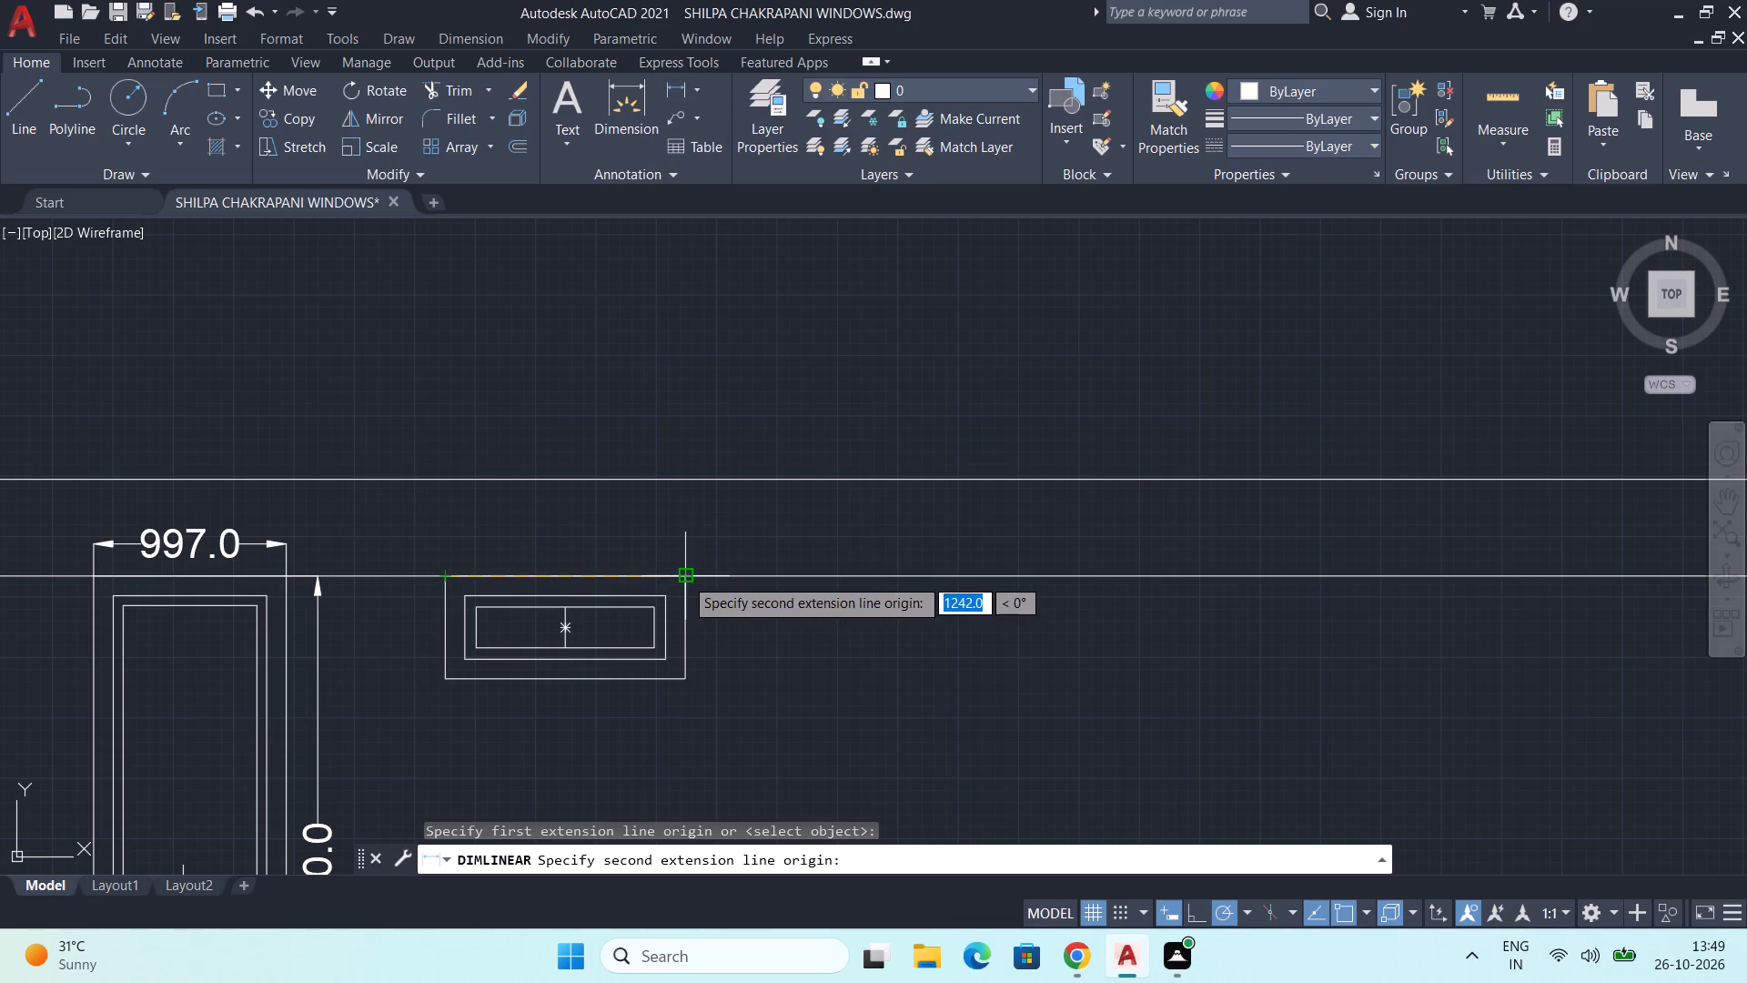
left_click(684, 577)
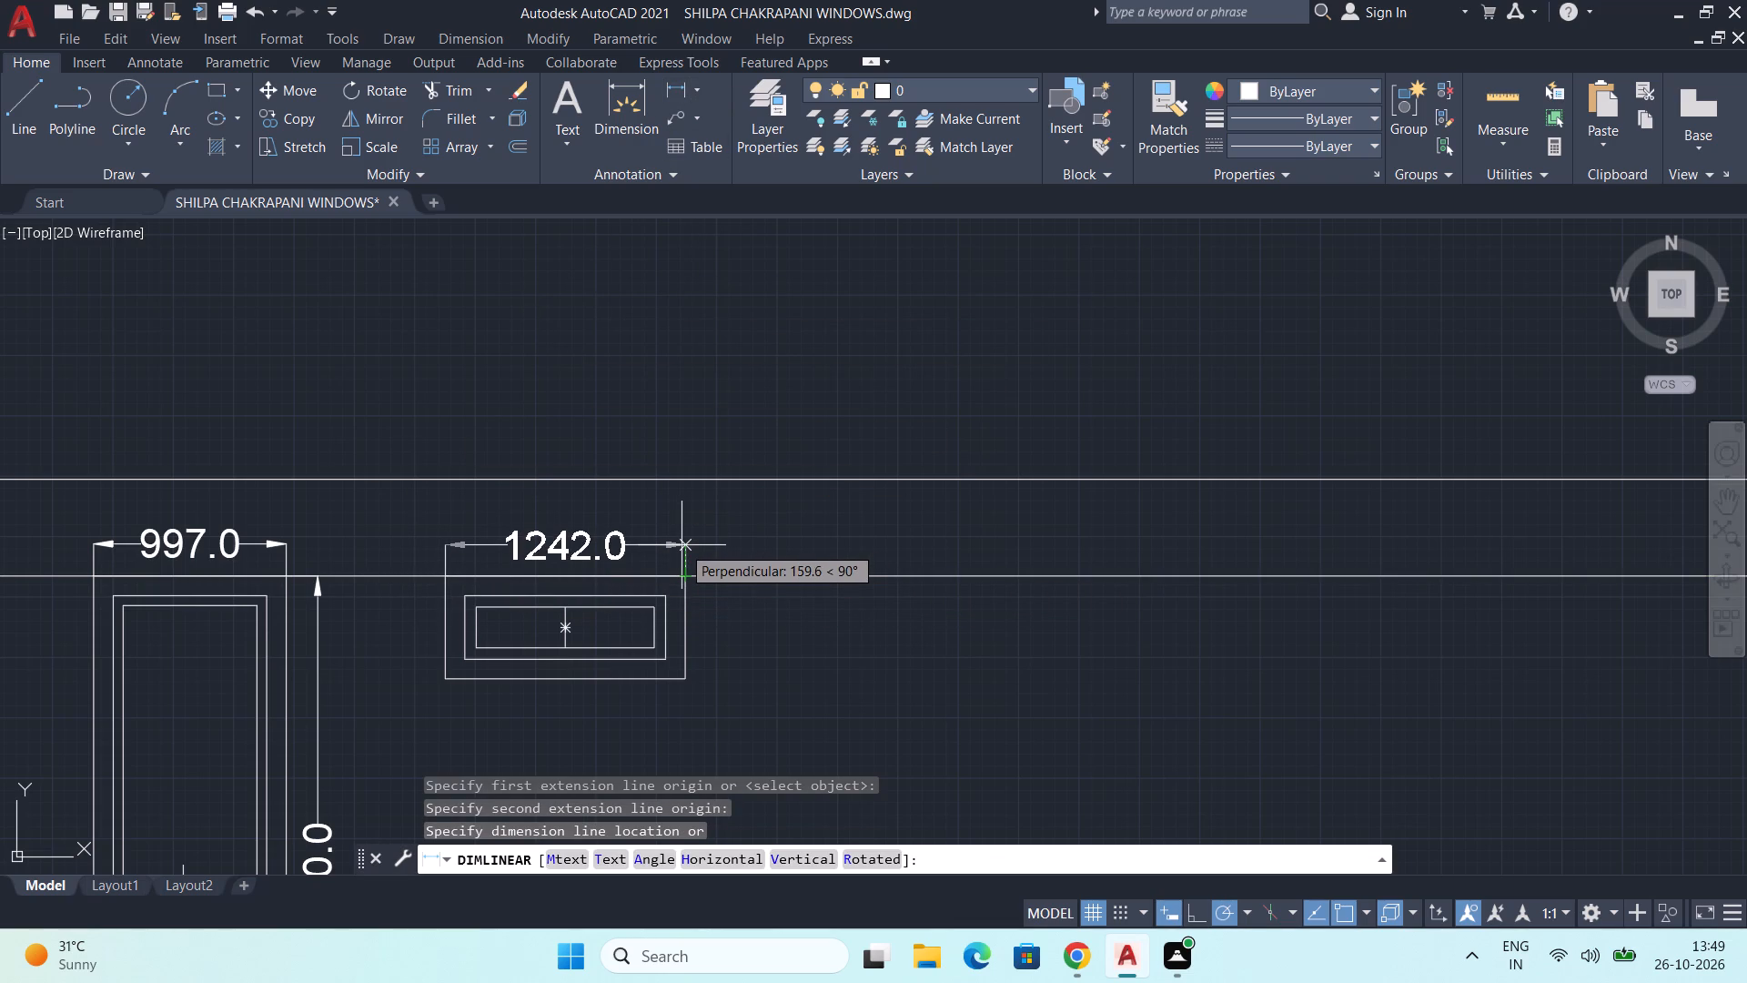
left_click(682, 545)
Add a vertical linear dimension for the small window's overall height along its right side.
scroll(719, 641, "up", 1)
middle_click_drag(721, 676, 685, 663)
key("space")
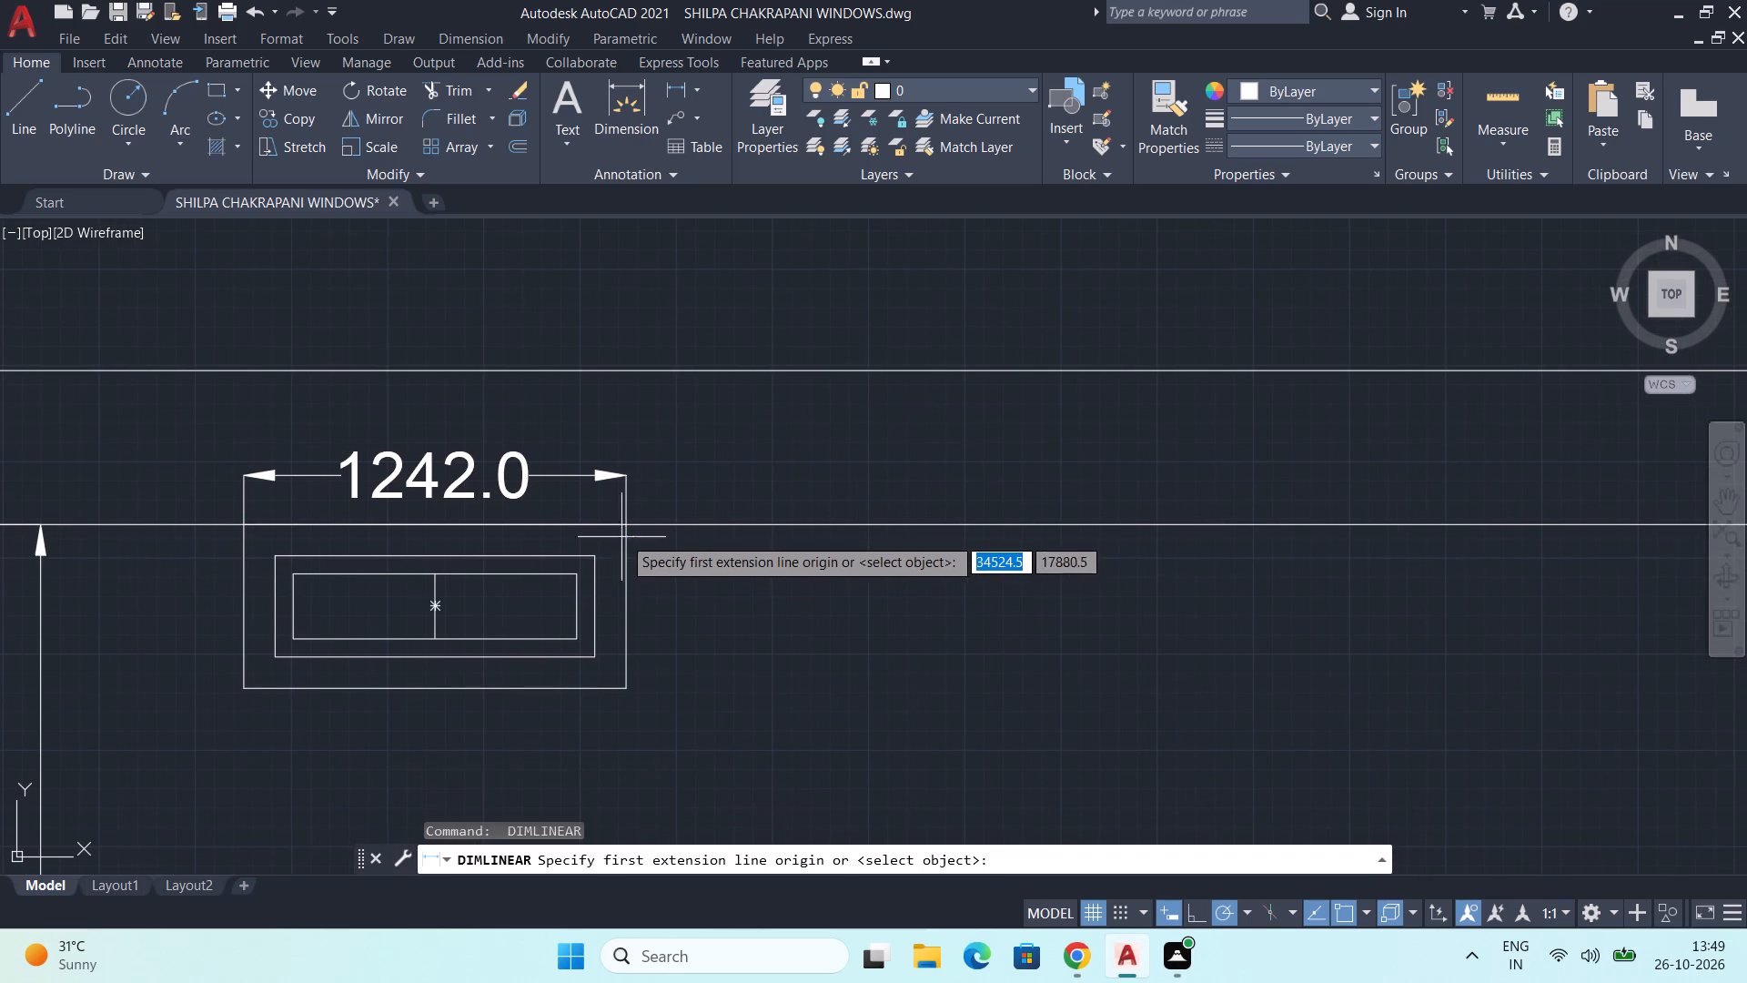
left_click(630, 523)
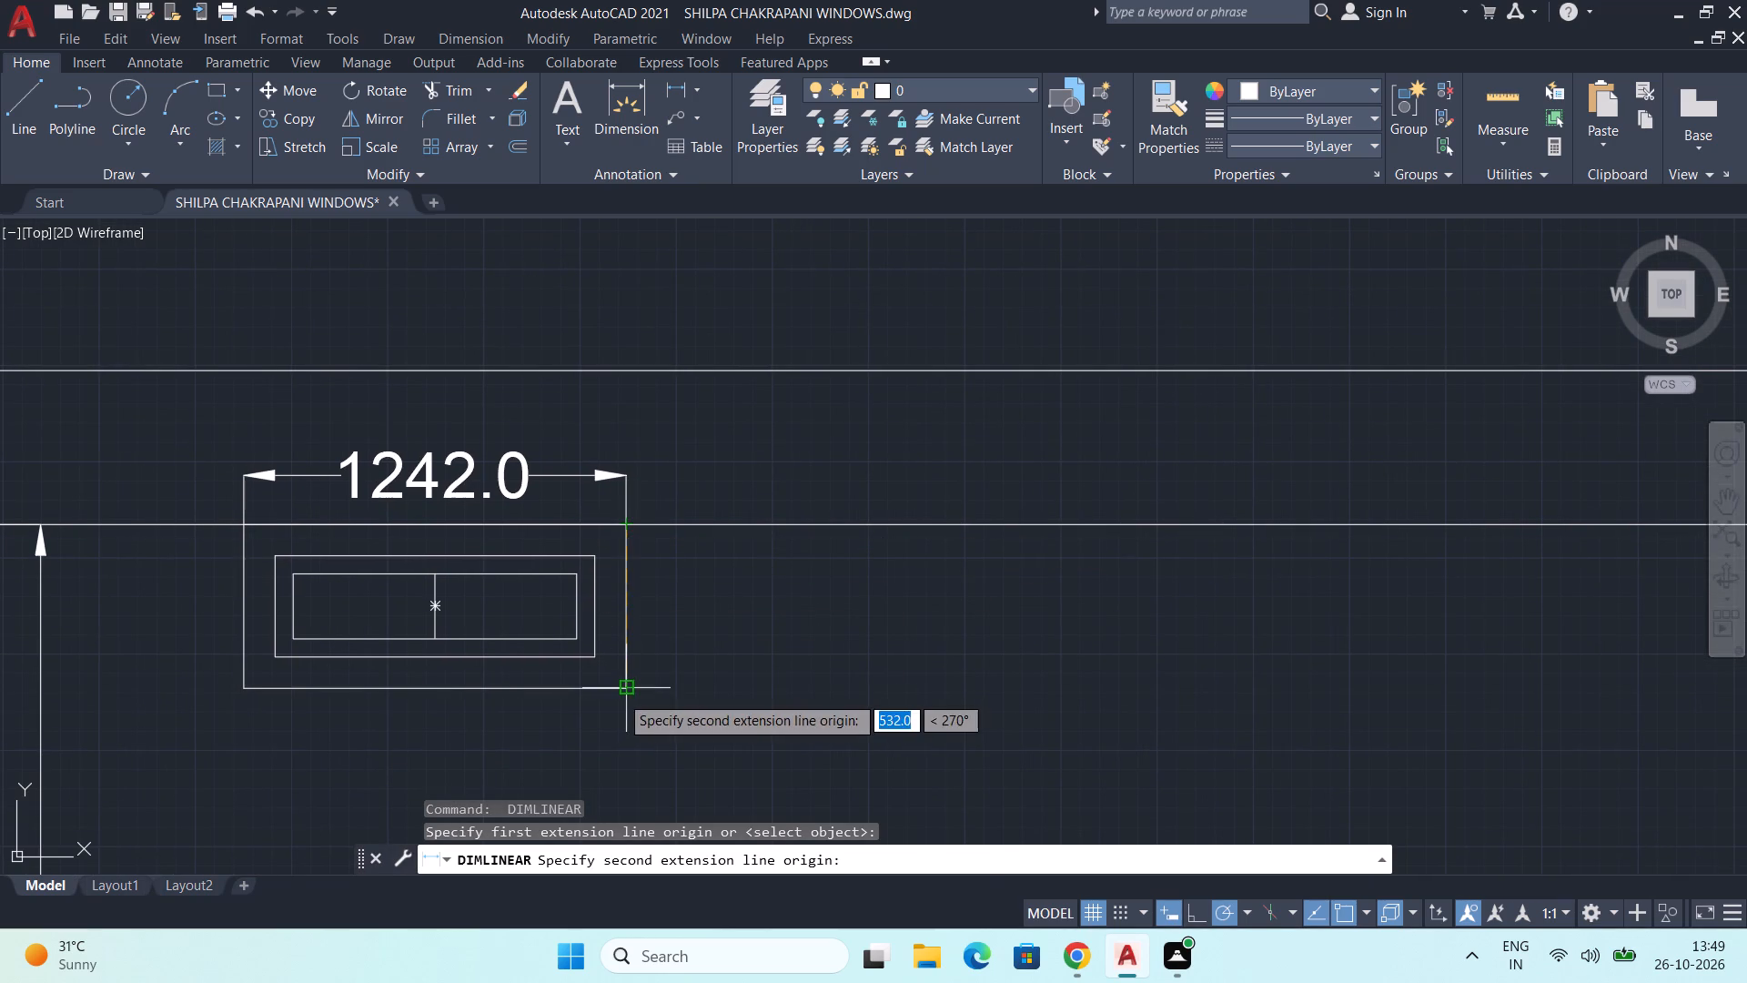
left_click(620, 694)
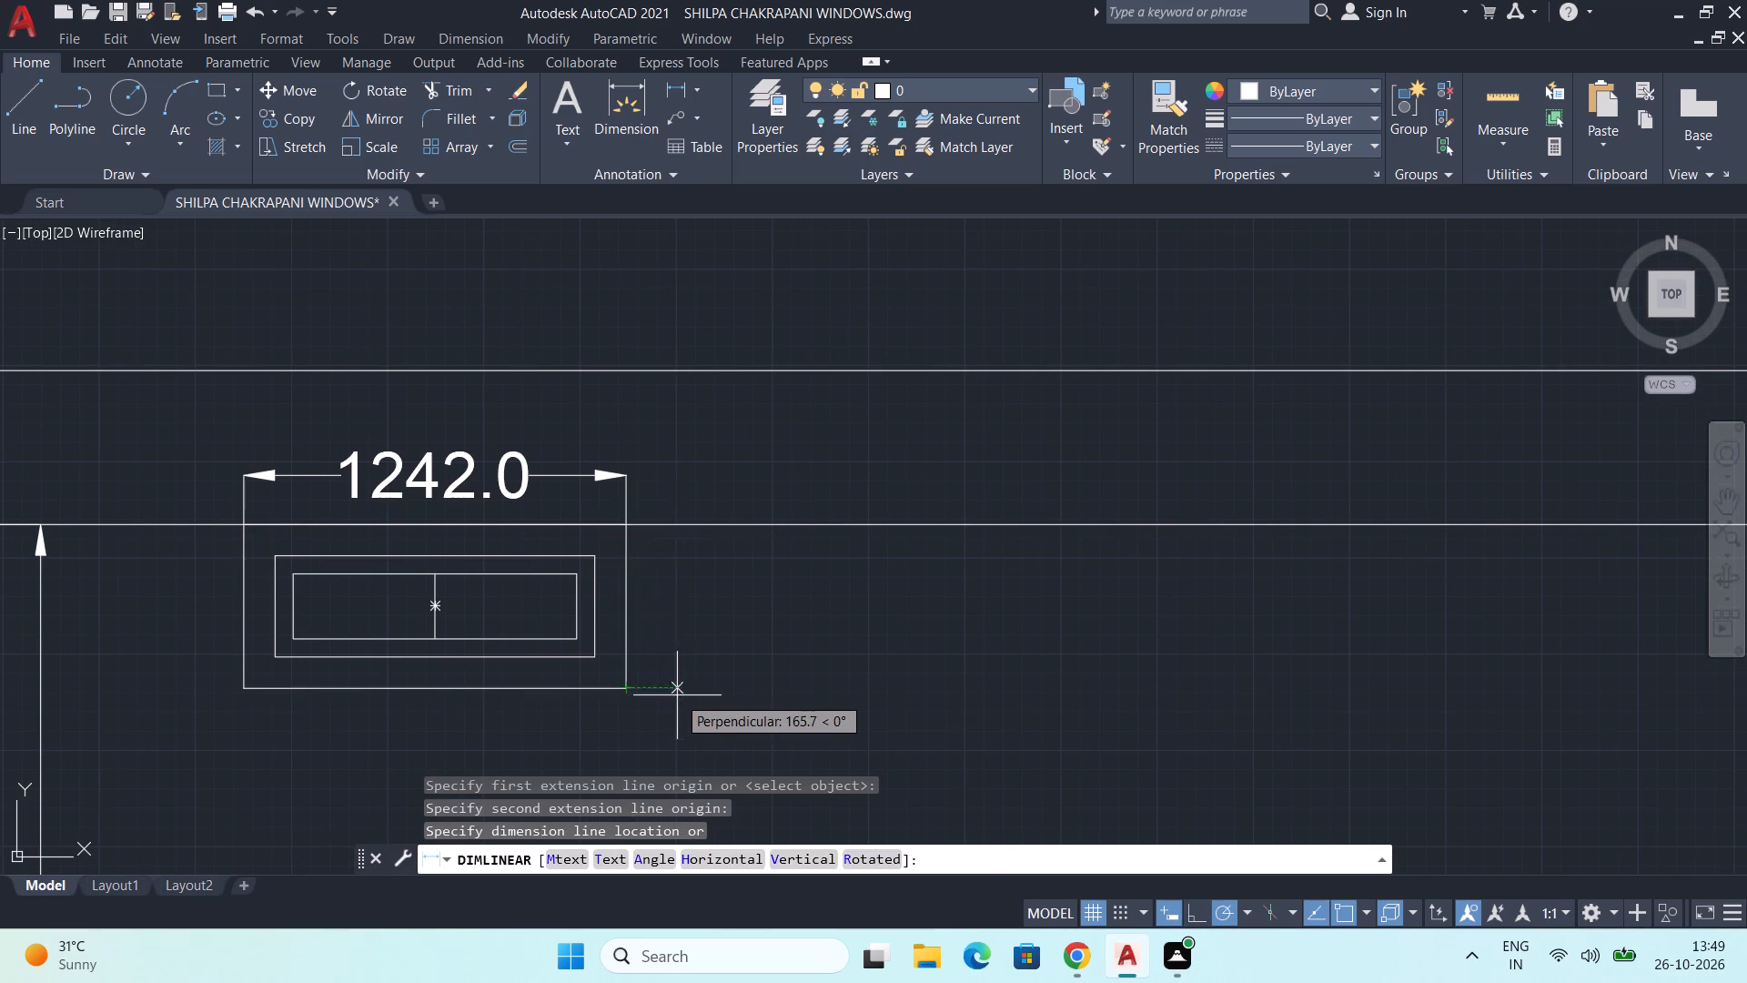
left_click(677, 695)
Offset the small window's vertical centre line by 25.4 to both sides to form the mullion.
scroll(433, 607, "up", 1)
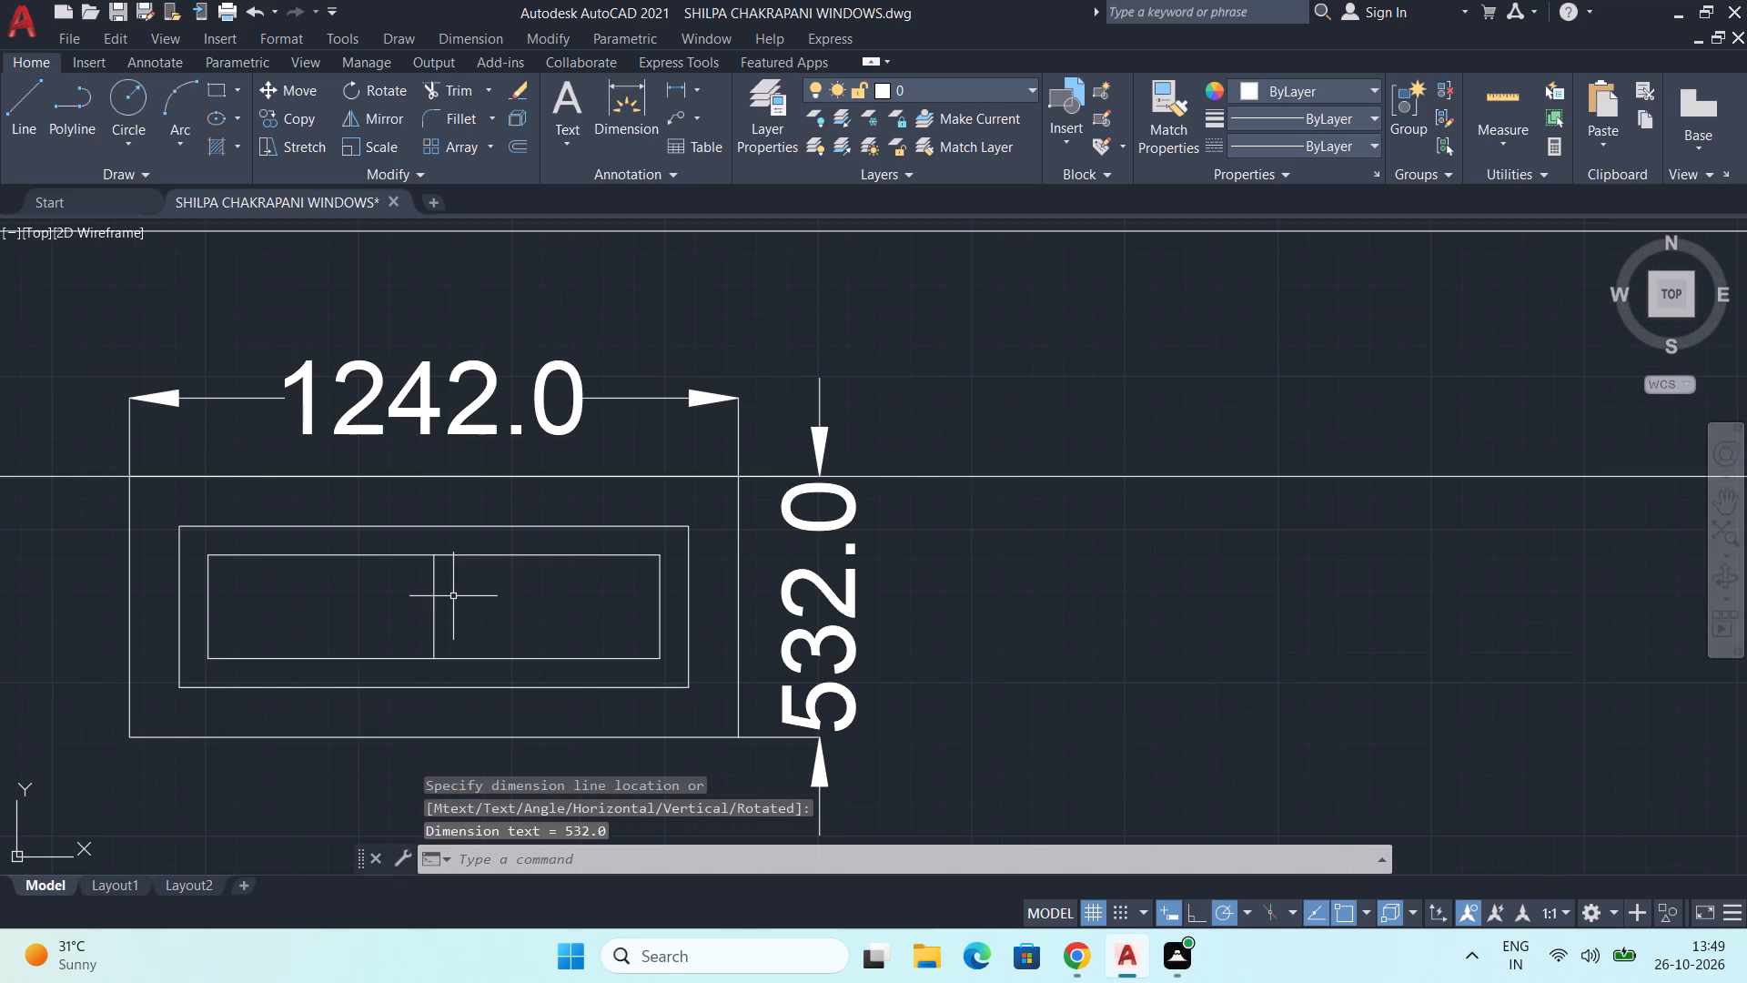
type("OFF")
key("Return")
type("25.4")
key("Return")
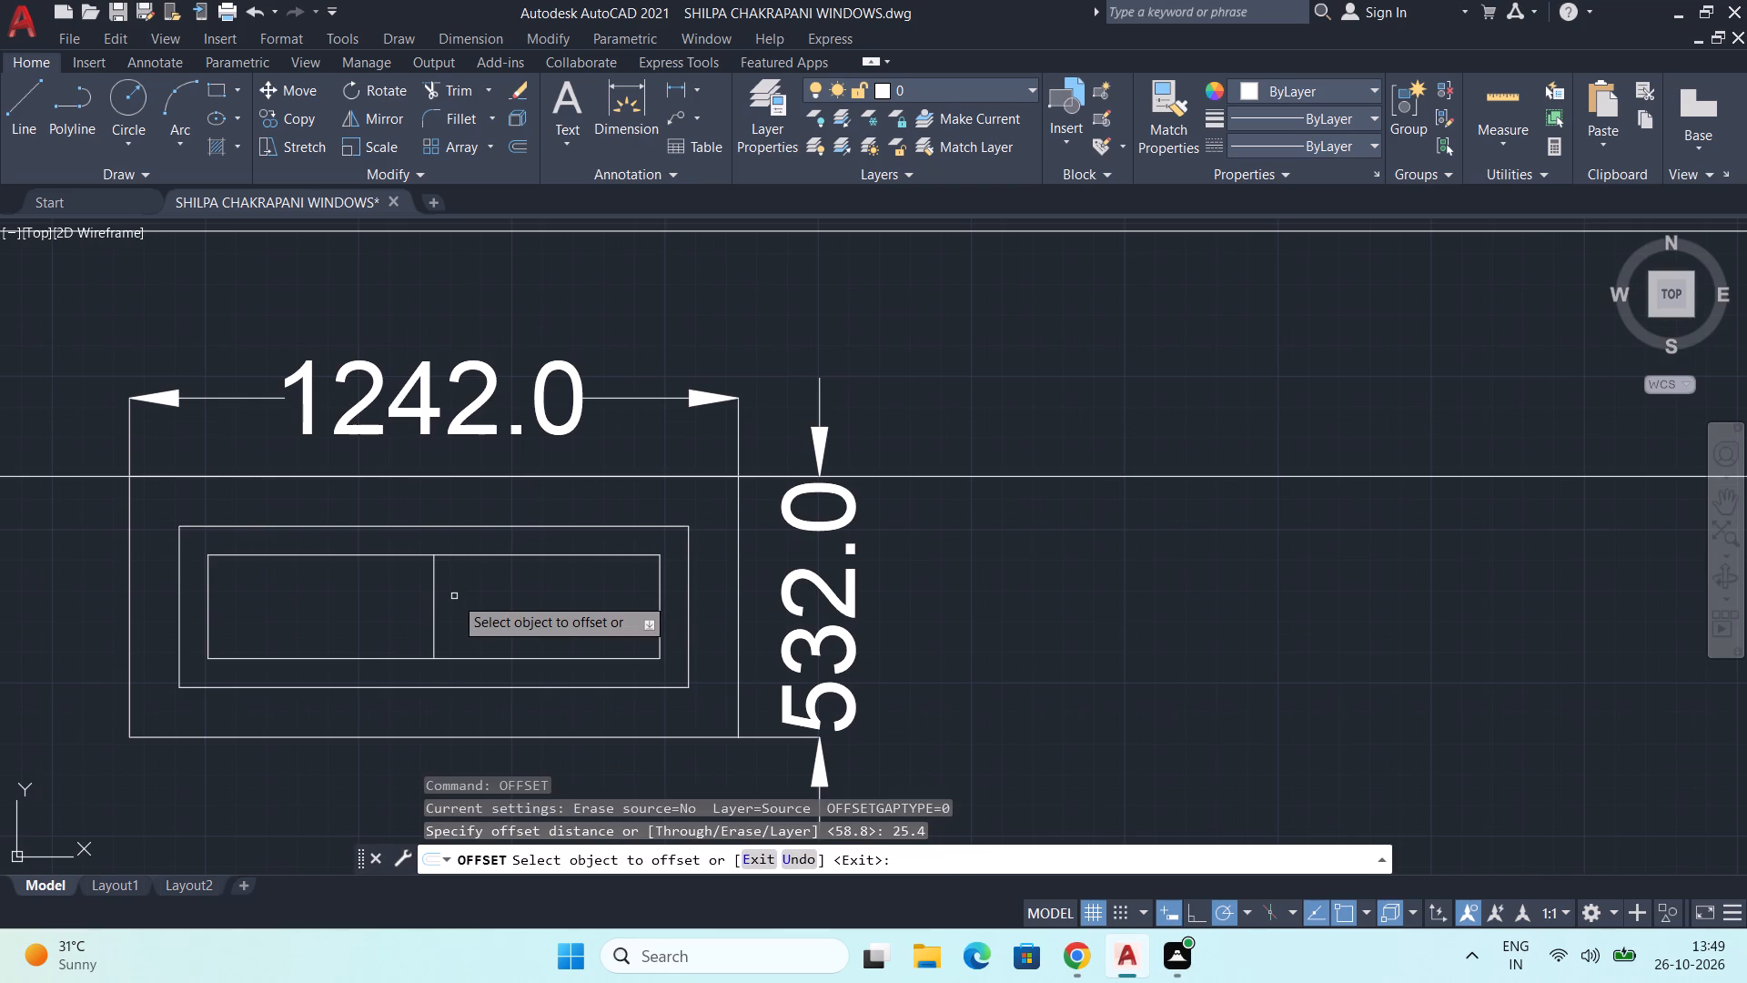
scroll(454, 643, "up", 2)
left_click(396, 624)
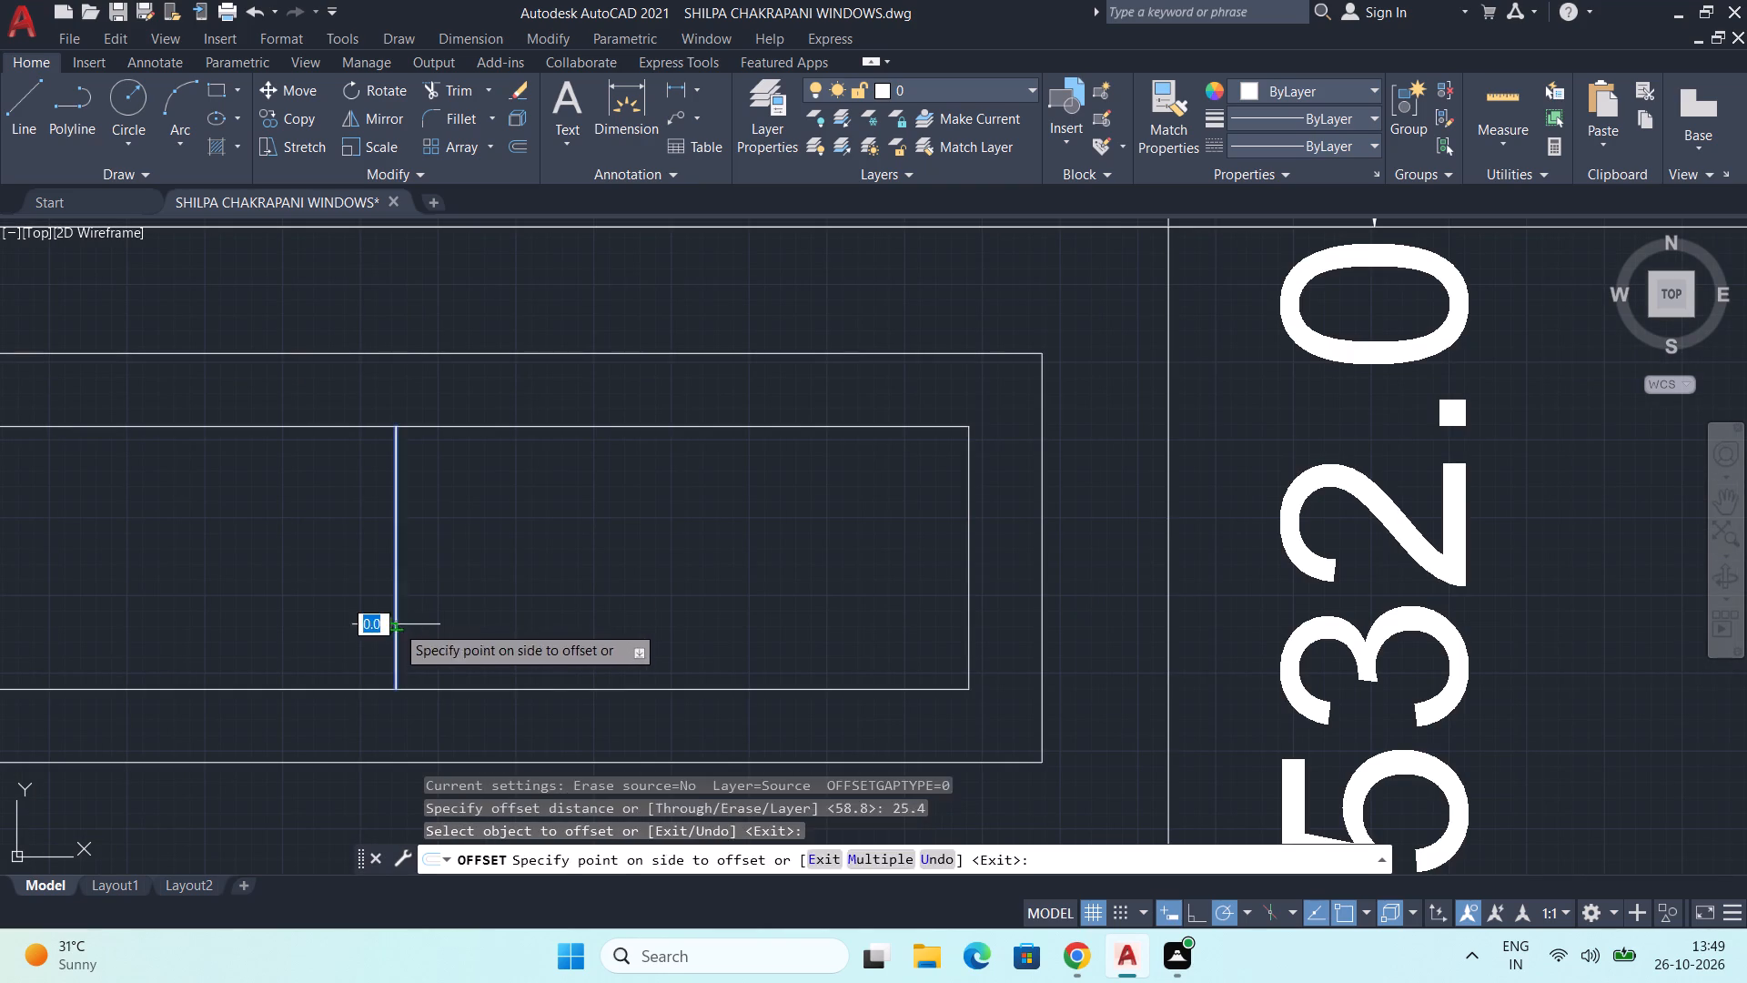
left_click(480, 619)
left_click(397, 647)
left_click(332, 641)
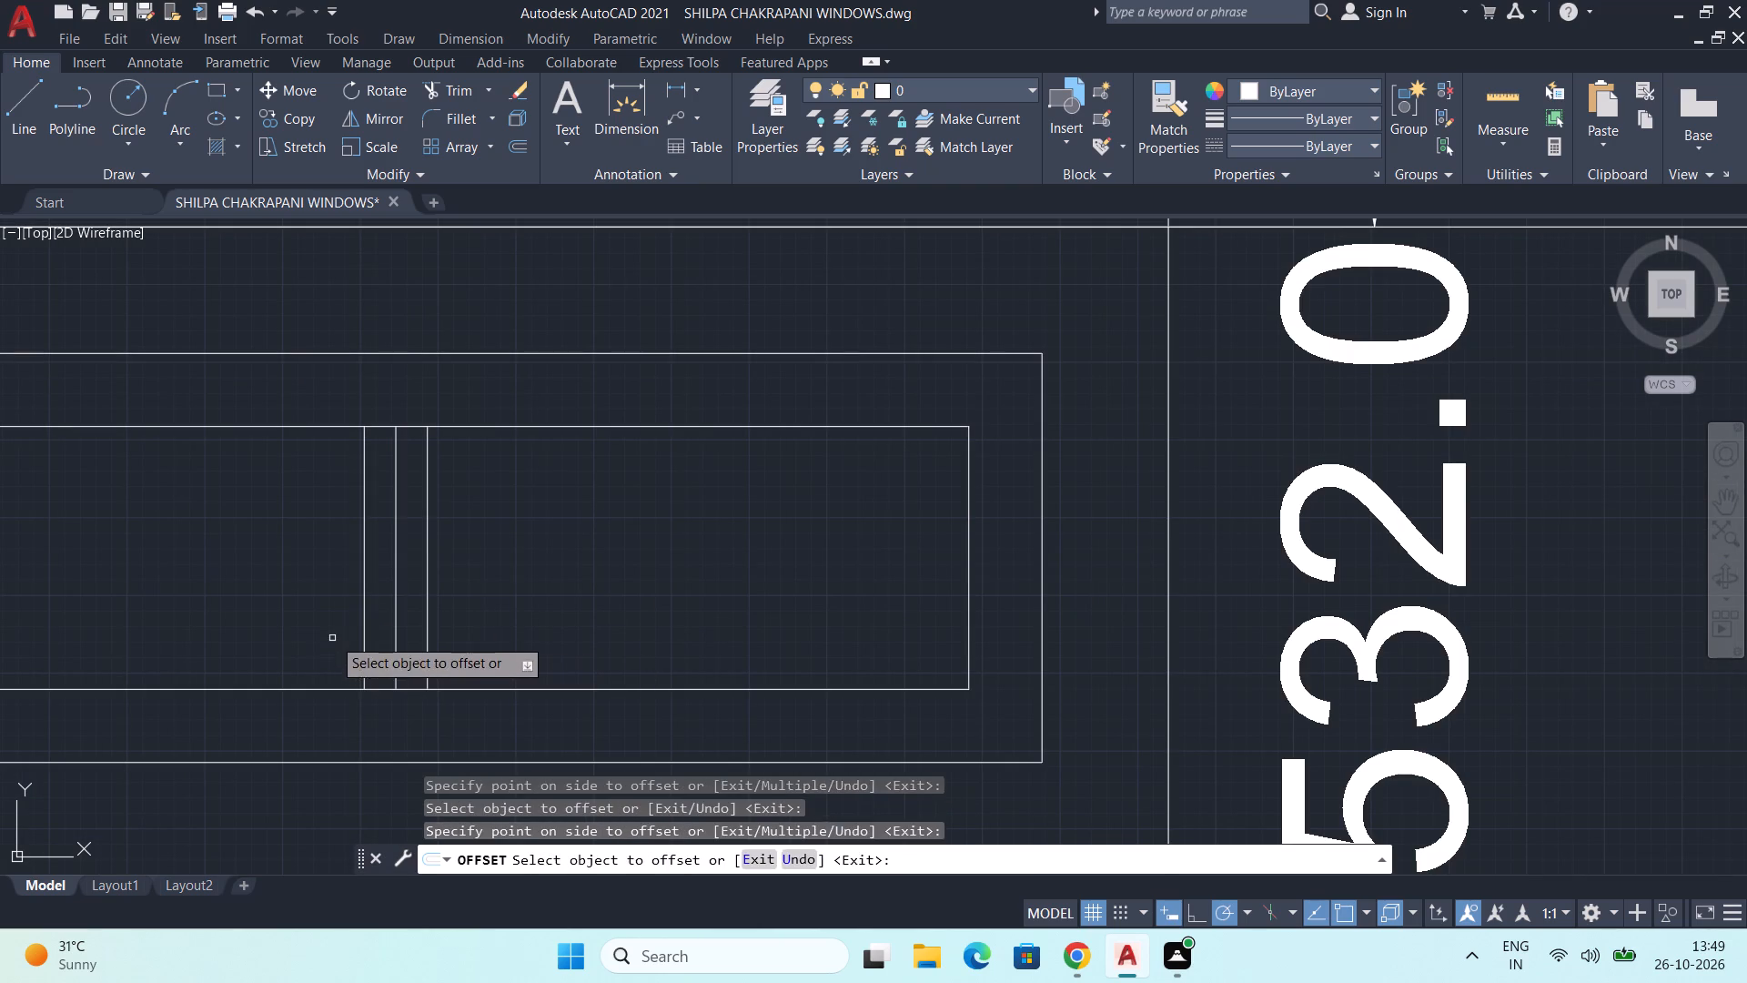
key("space")
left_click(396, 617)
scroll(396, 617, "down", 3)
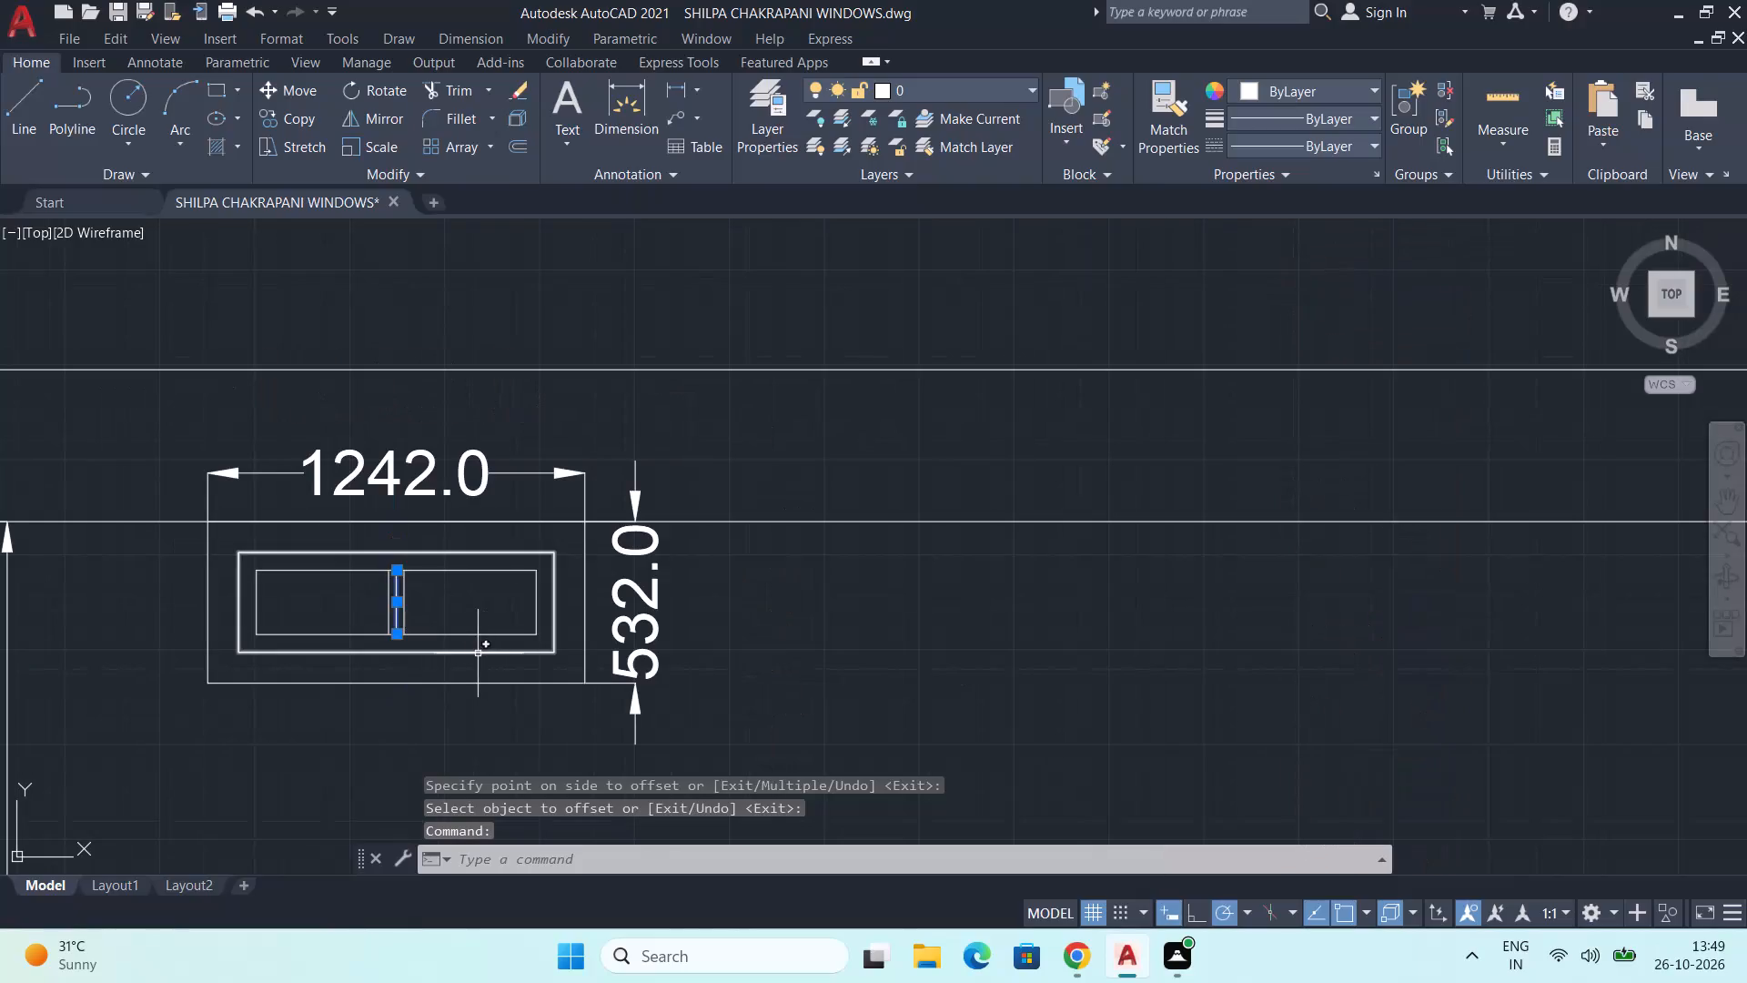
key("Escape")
Draw a 1030 by 1393 rectangle hanging from the second row's head line, to the right of the 1242 wide window.
scroll(447, 631, "down", 2)
middle_click_drag(591, 657, 477, 638)
scroll(61, 555, "up", 1)
scroll(194, 620, "down", 2)
scroll(511, 673, "down", 1)
middle_click_drag(389, 695, 395, 674)
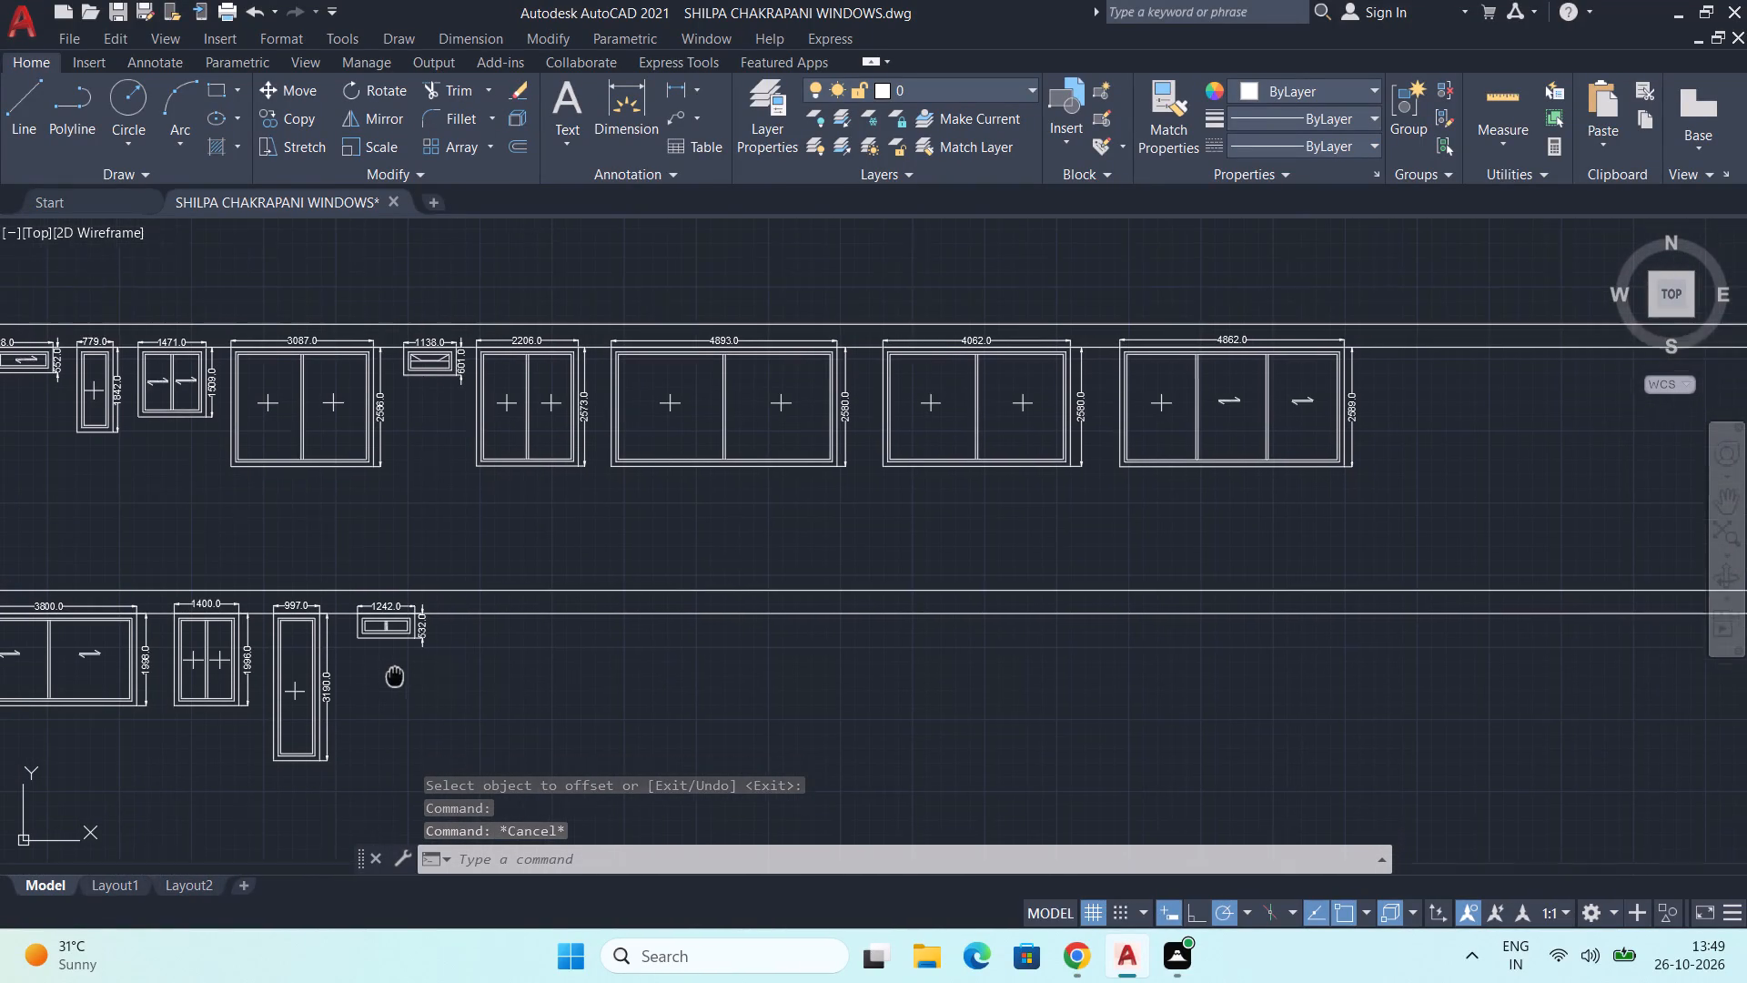
middle_click_drag(395, 674, 389, 657)
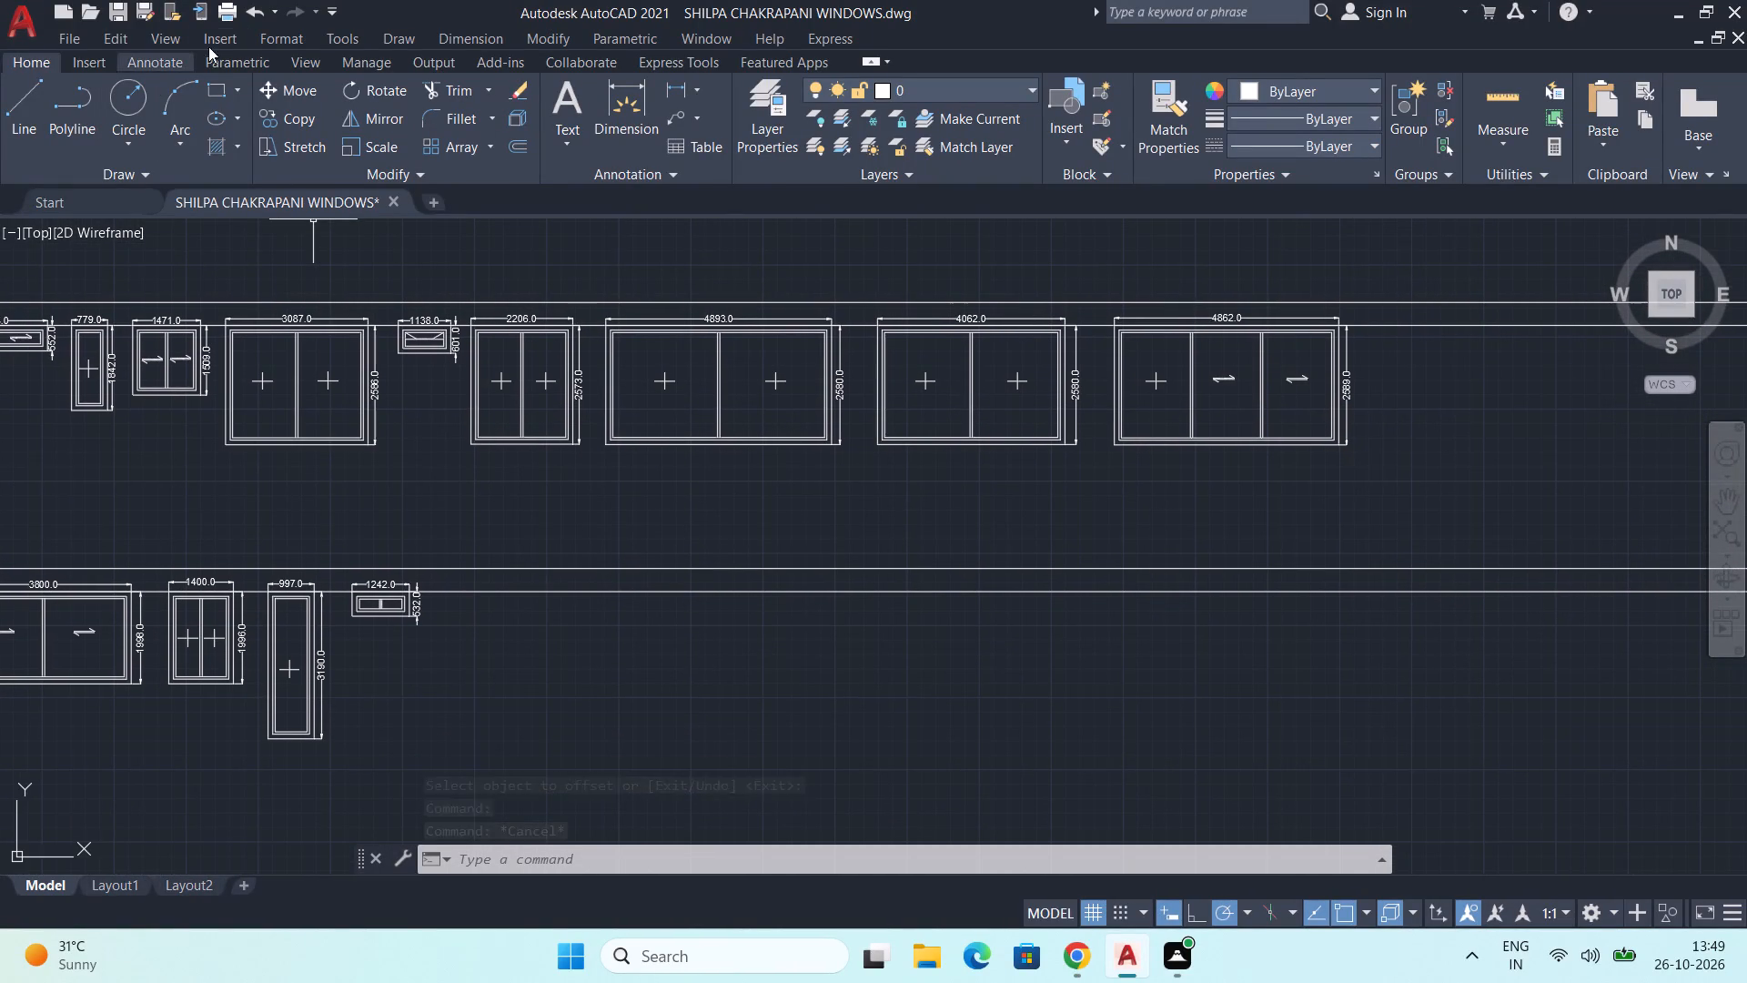
left_click(216, 92)
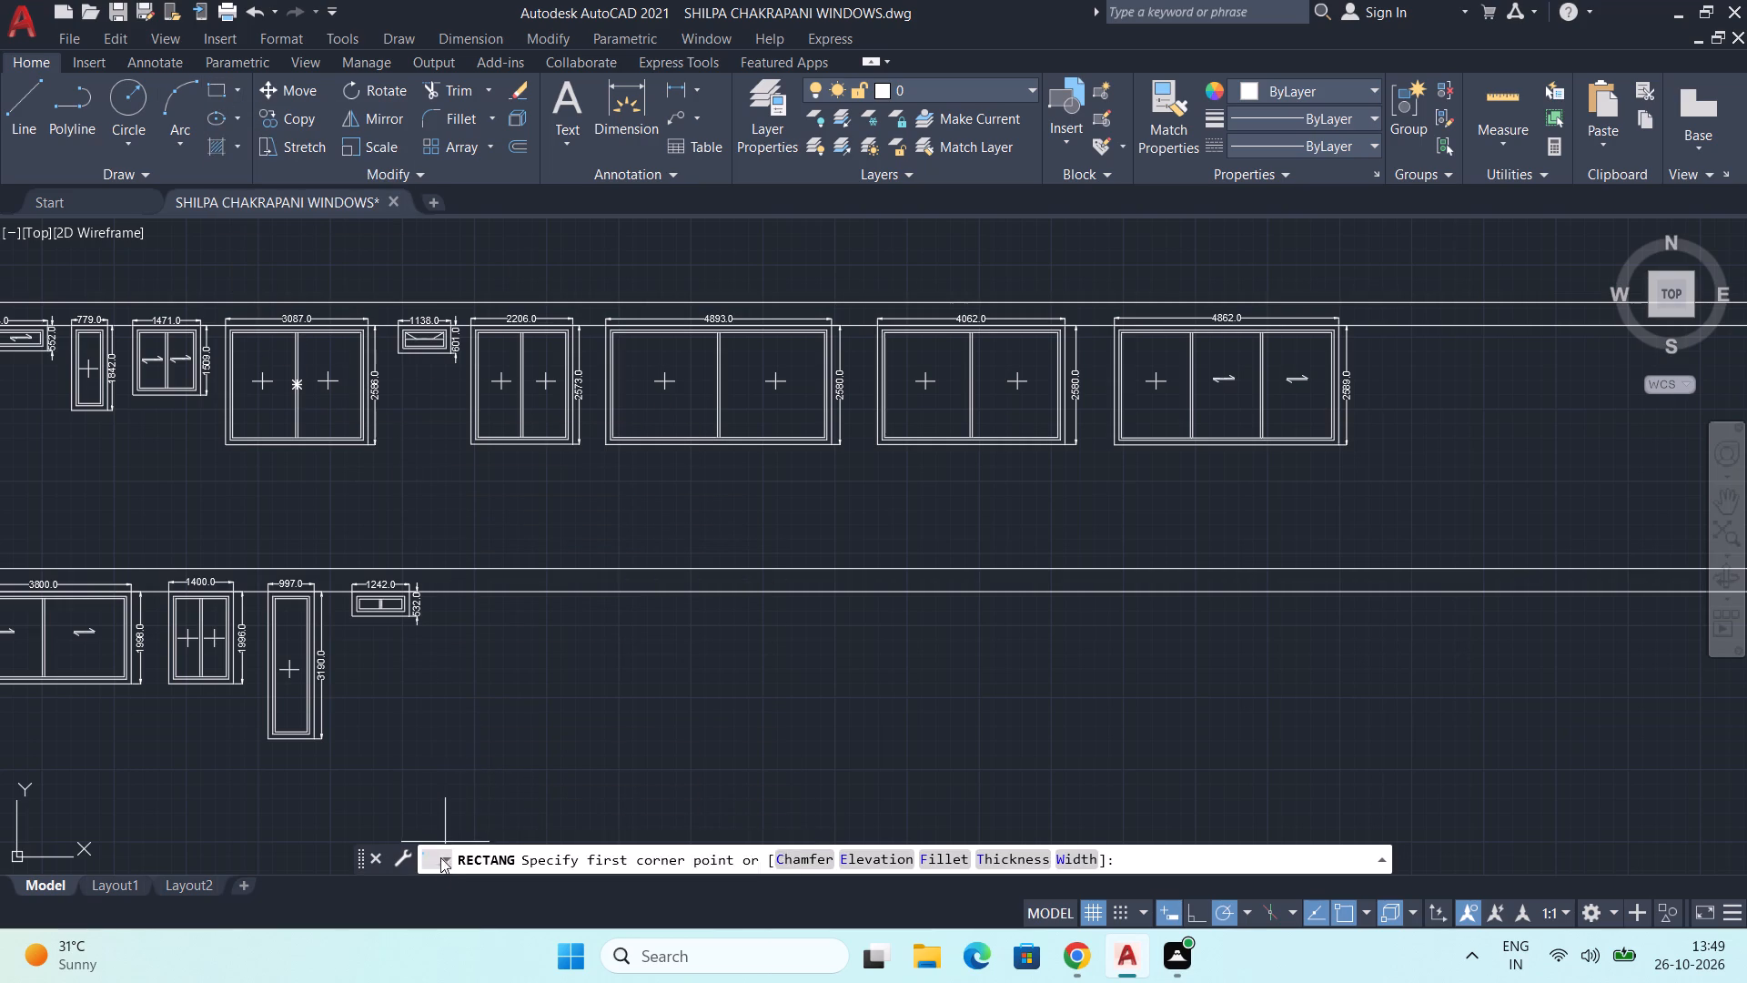
scroll(274, 605, "up", 1)
middle_click_drag(611, 719, 307, 620)
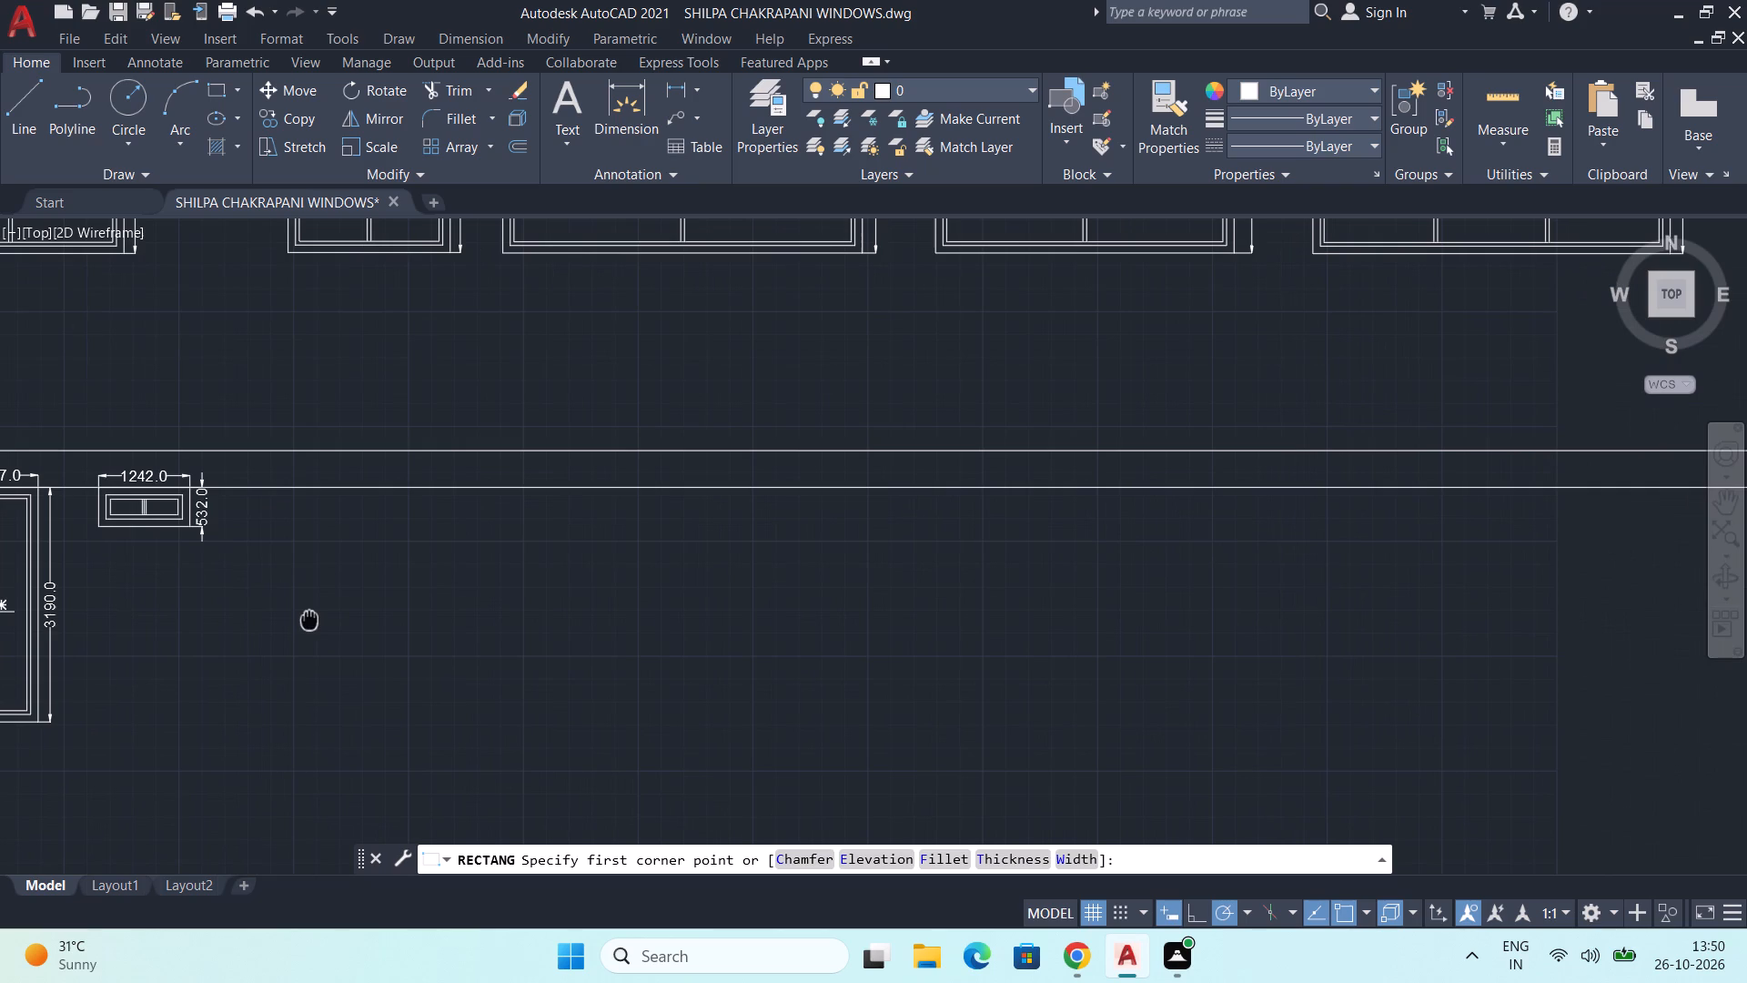
middle_click_drag(307, 620, 304, 619)
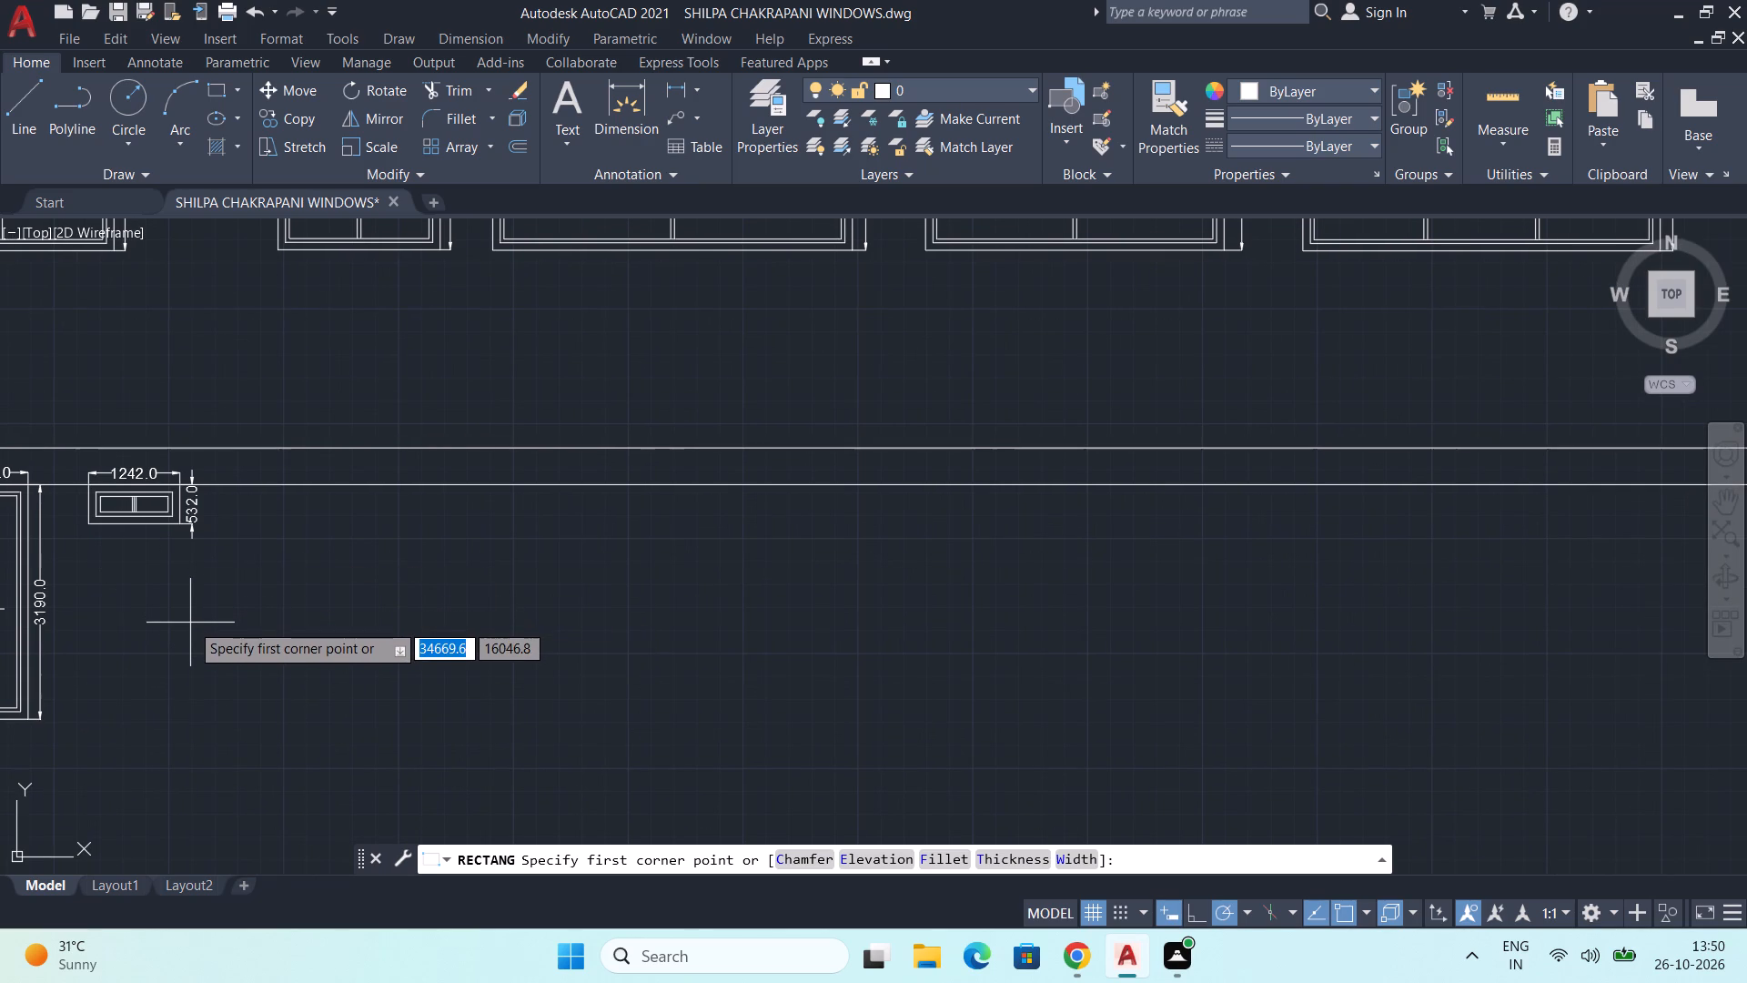
middle_click(307, 617)
scroll(282, 530, "up", 1)
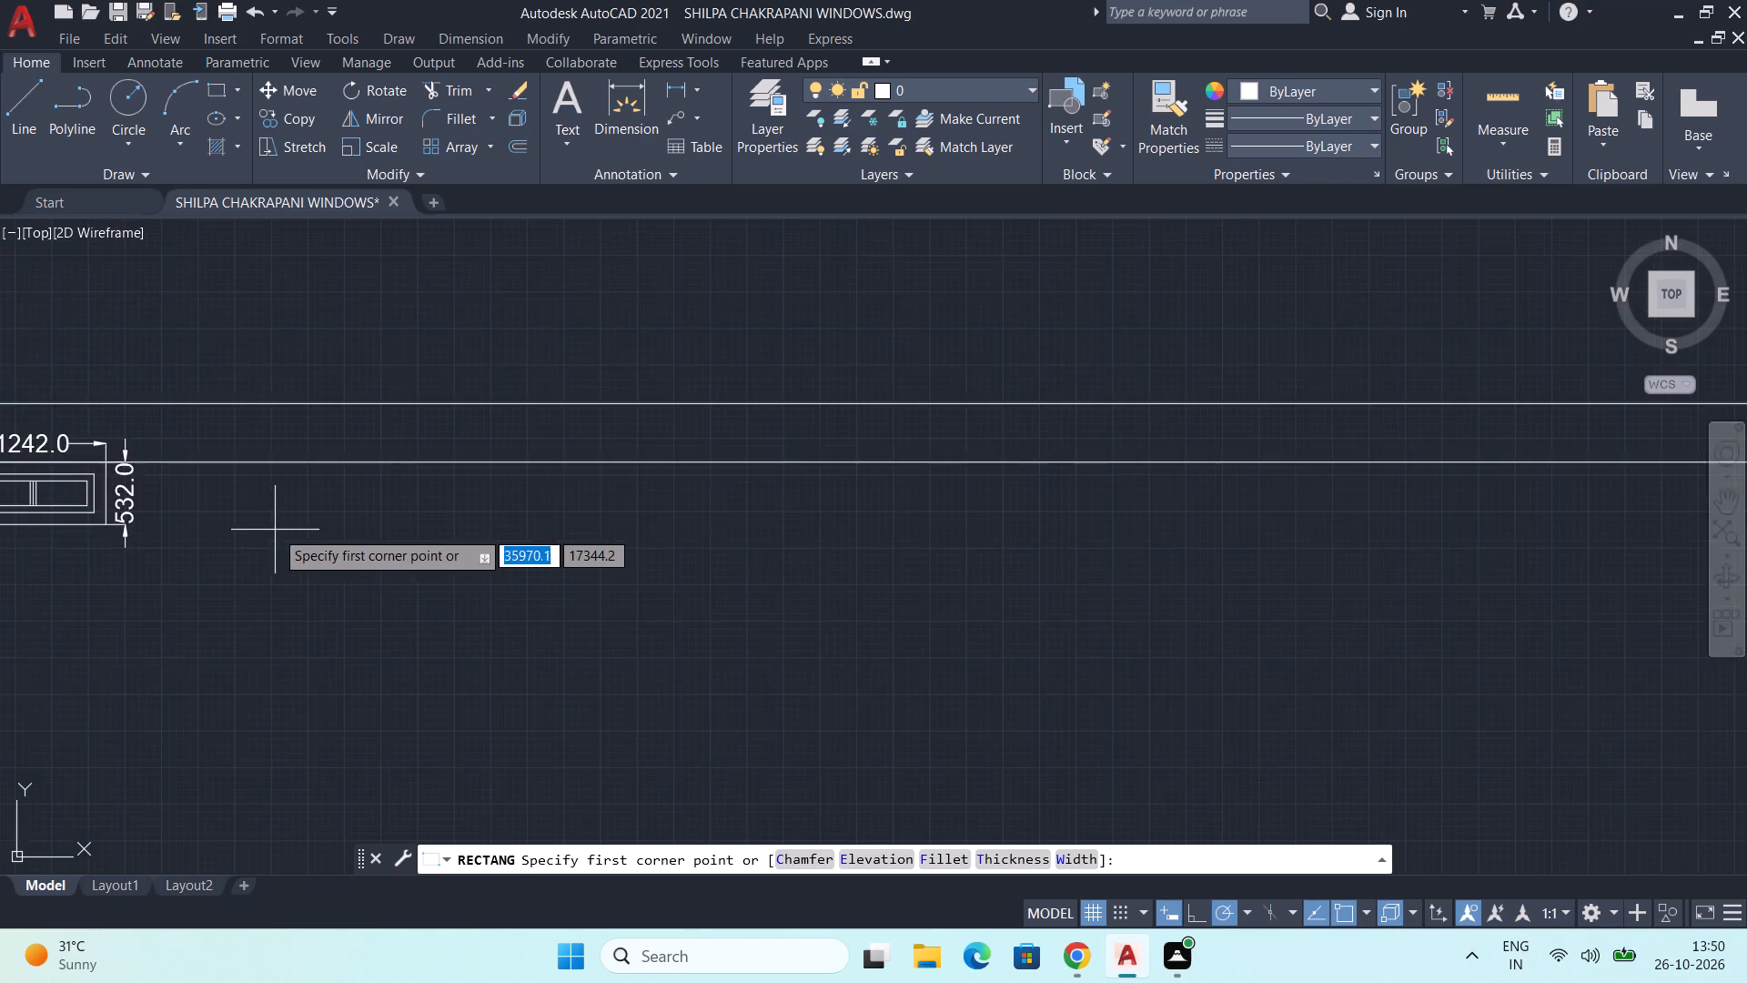
middle_click_drag(281, 532, 652, 573)
scroll(654, 569, "down", 1)
scroll(644, 560, "up", 1)
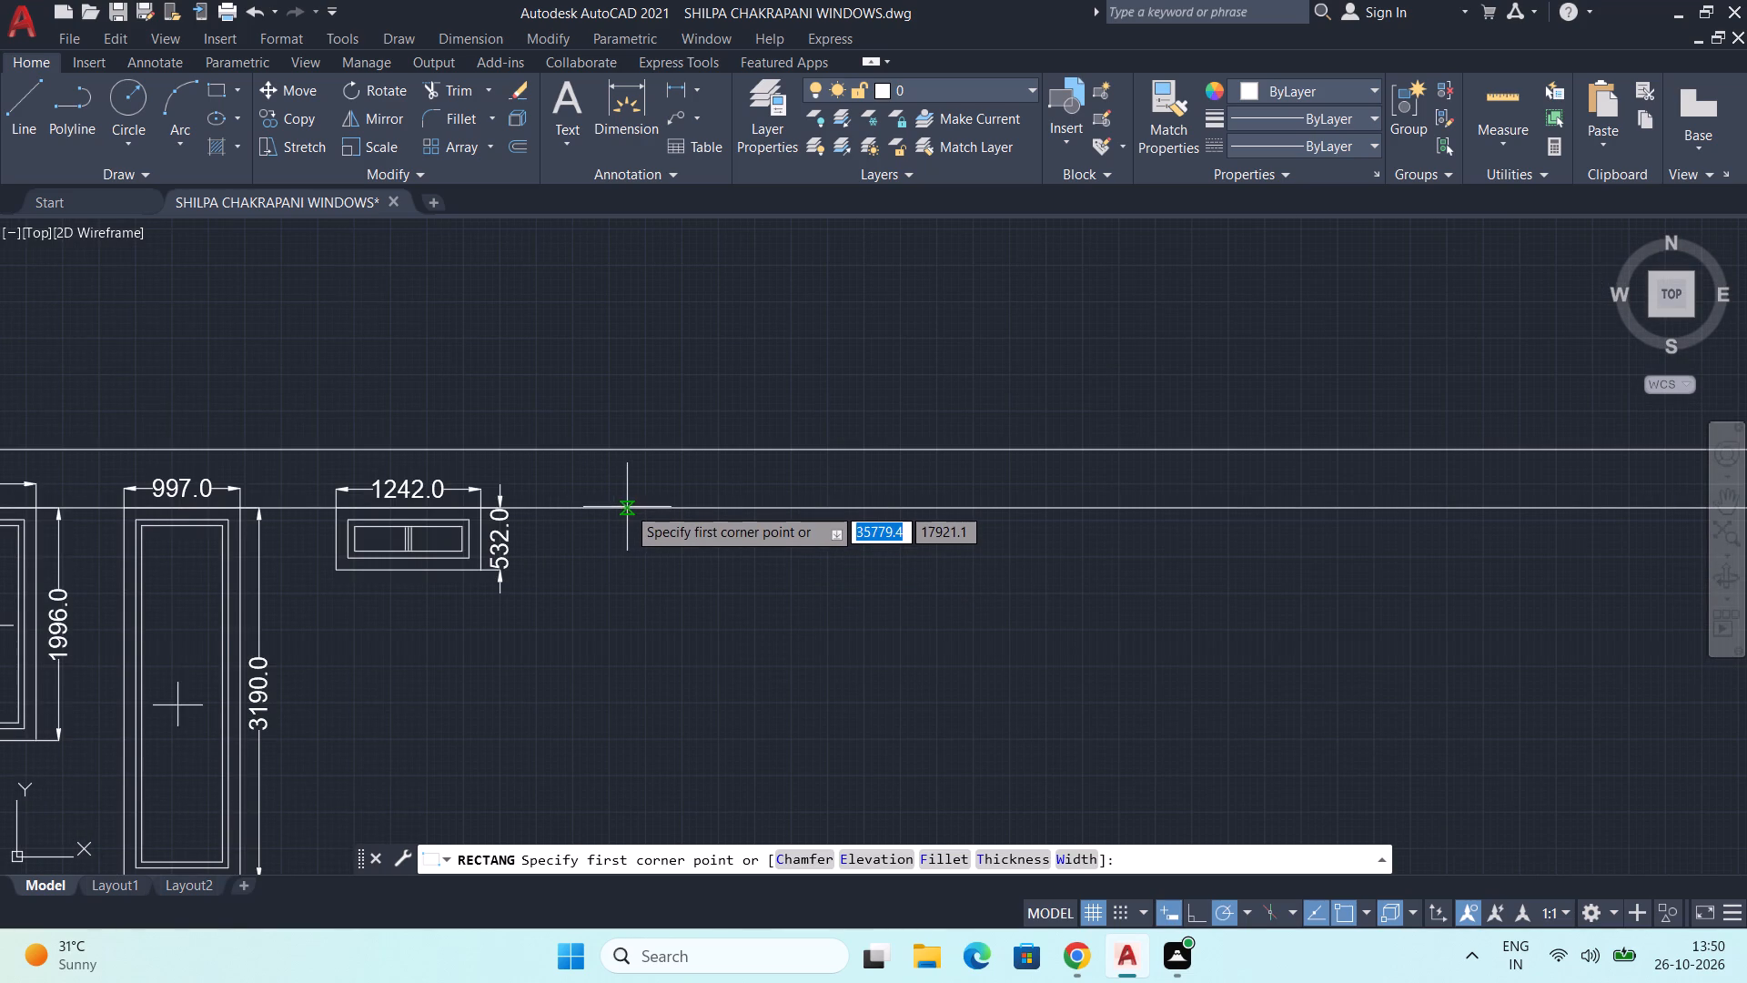
left_click(627, 509)
scroll(883, 678, "down", 2)
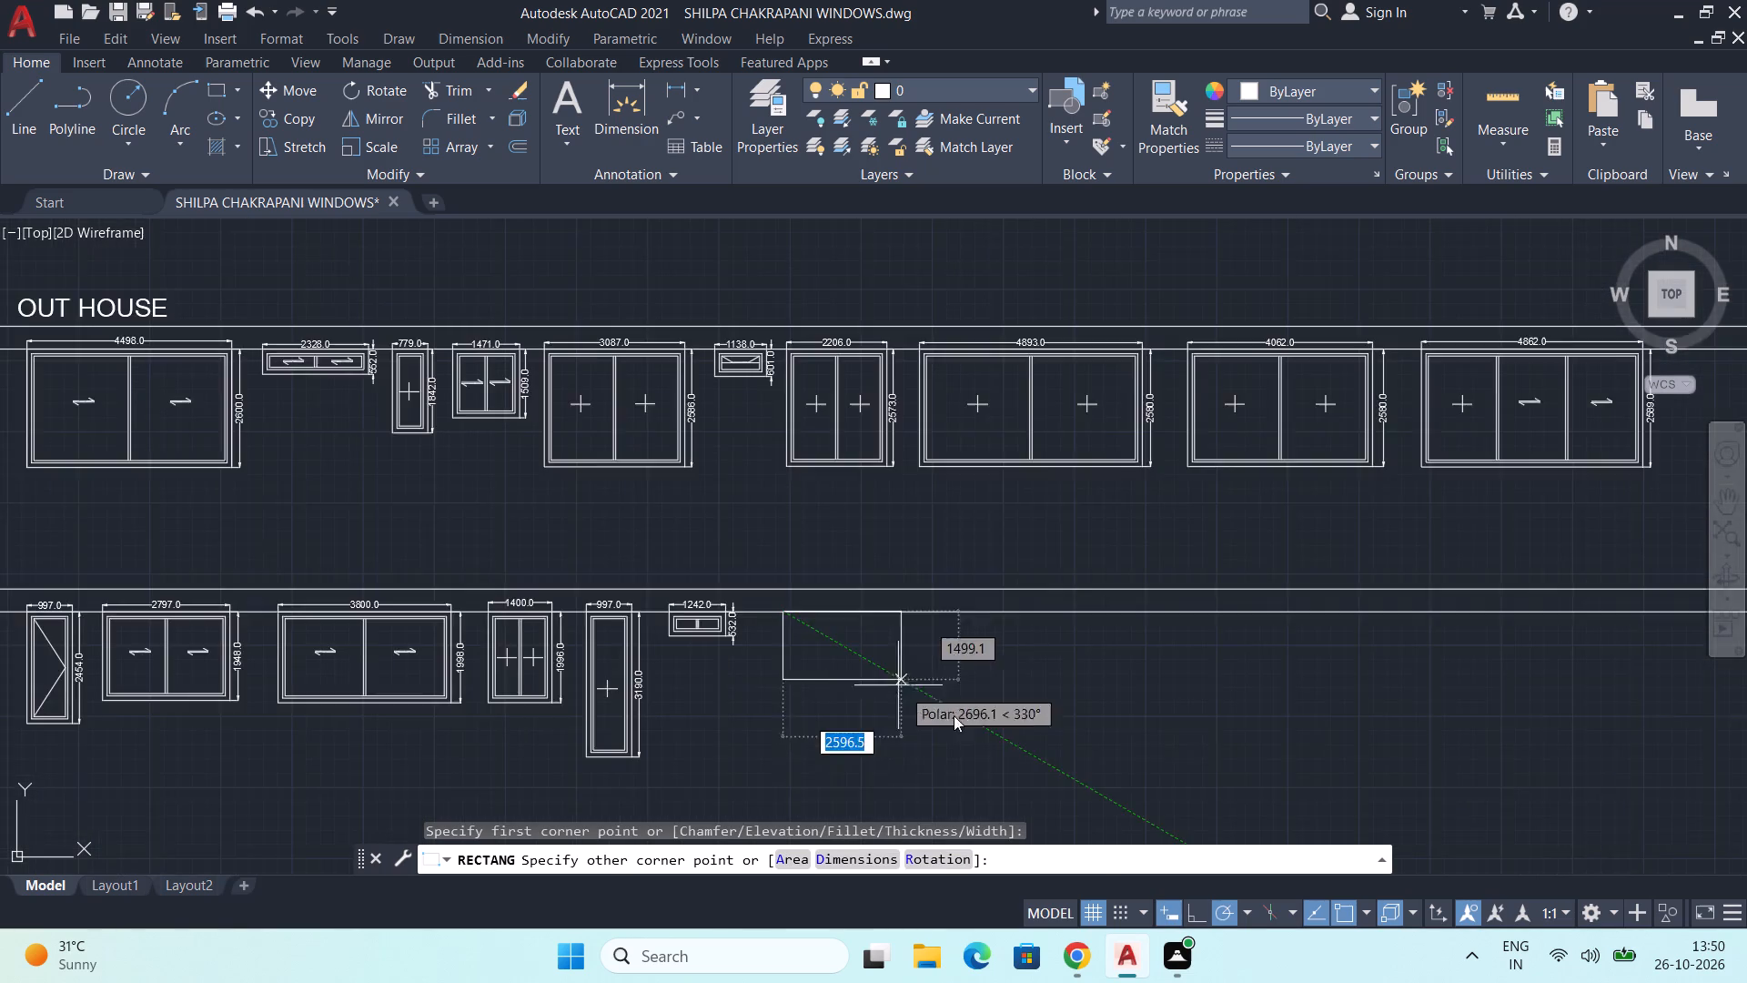
middle_click_drag(984, 725, 687, 585)
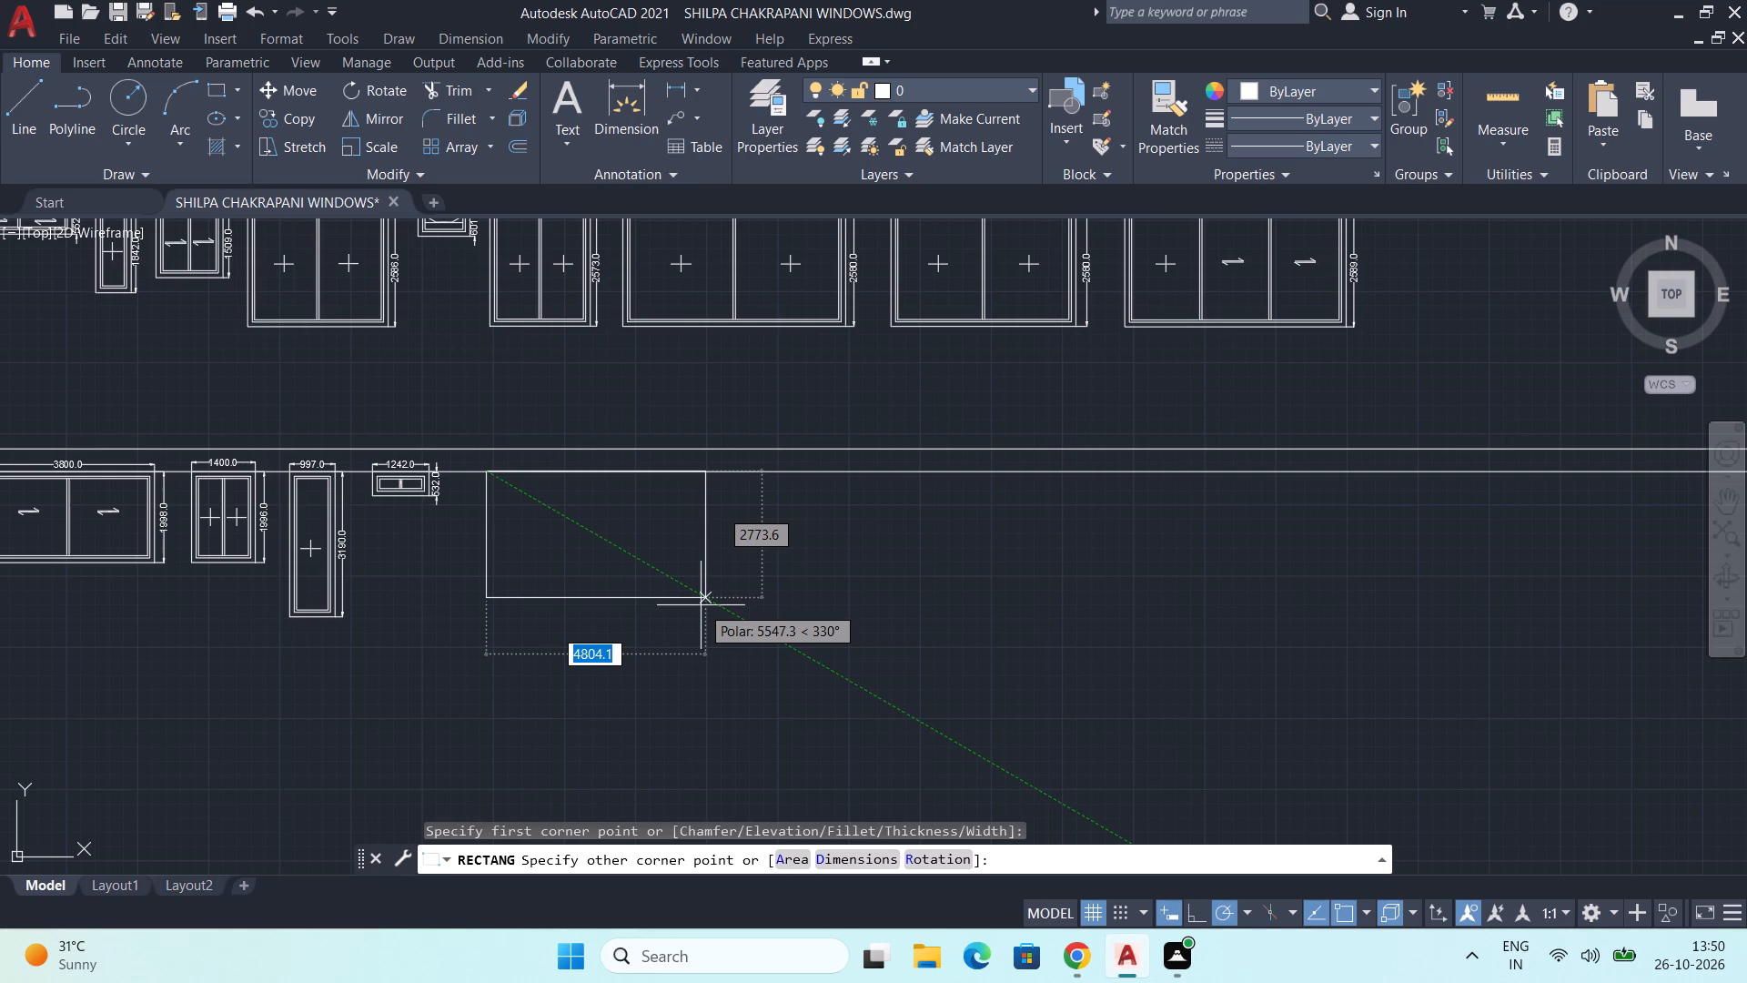
type("1030")
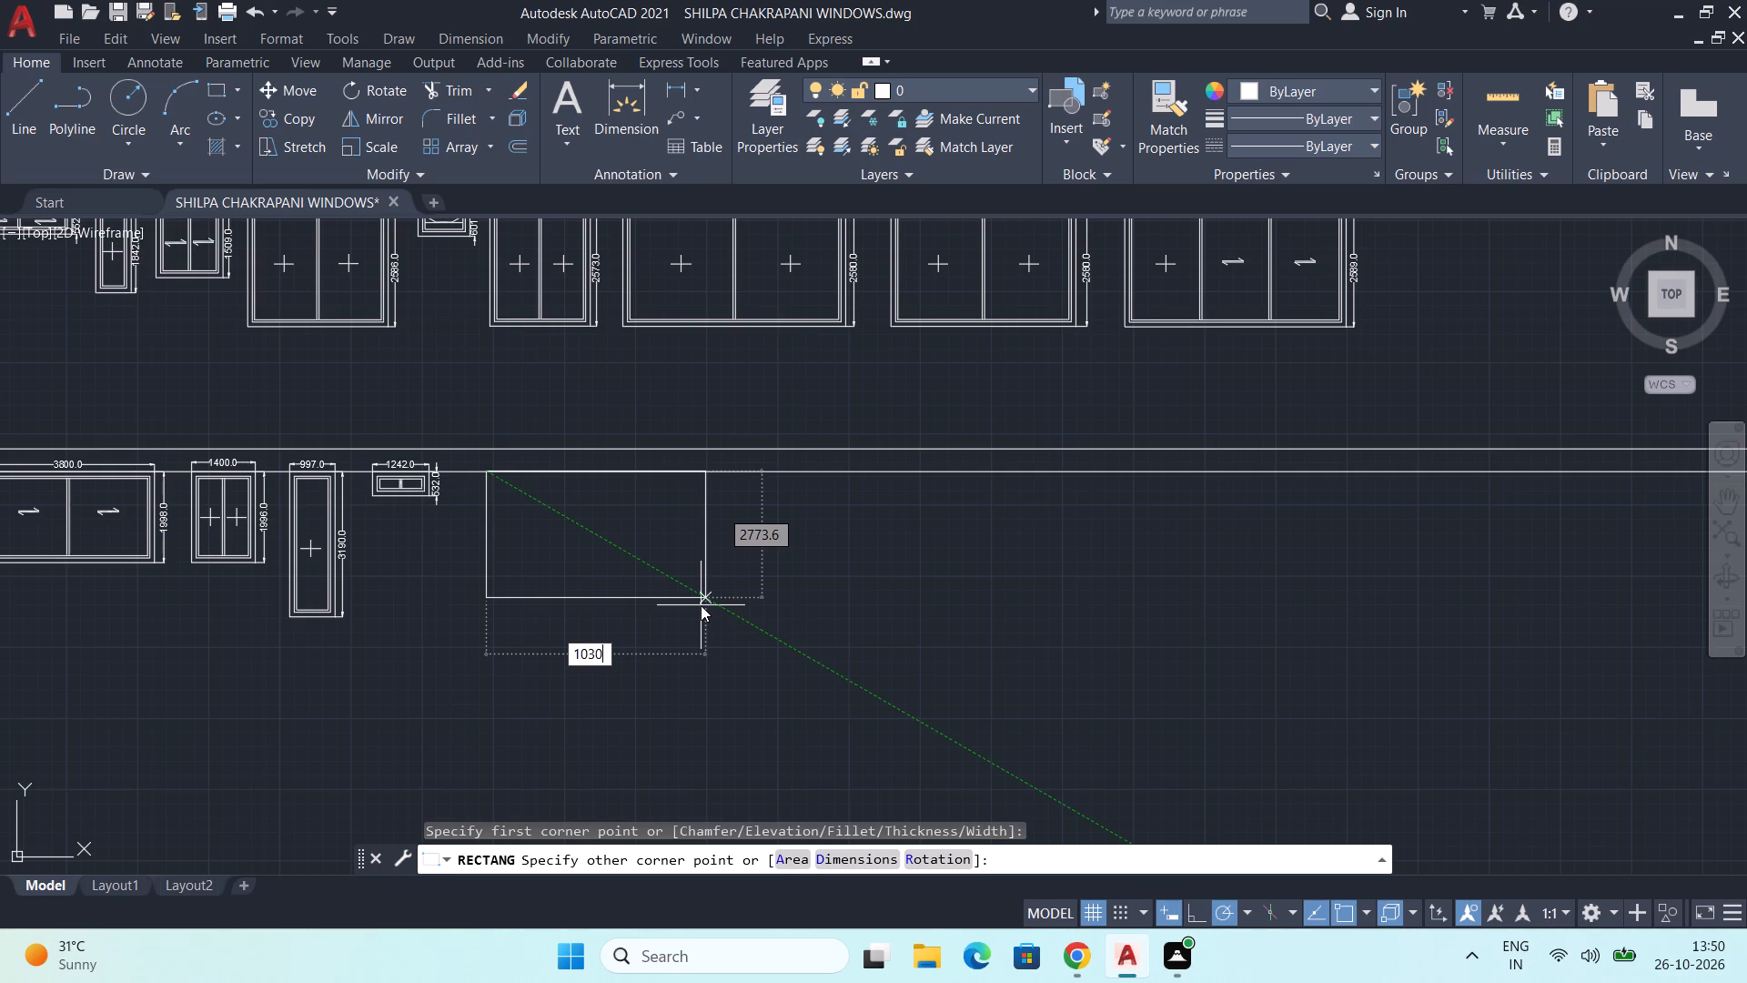
key("Tab")
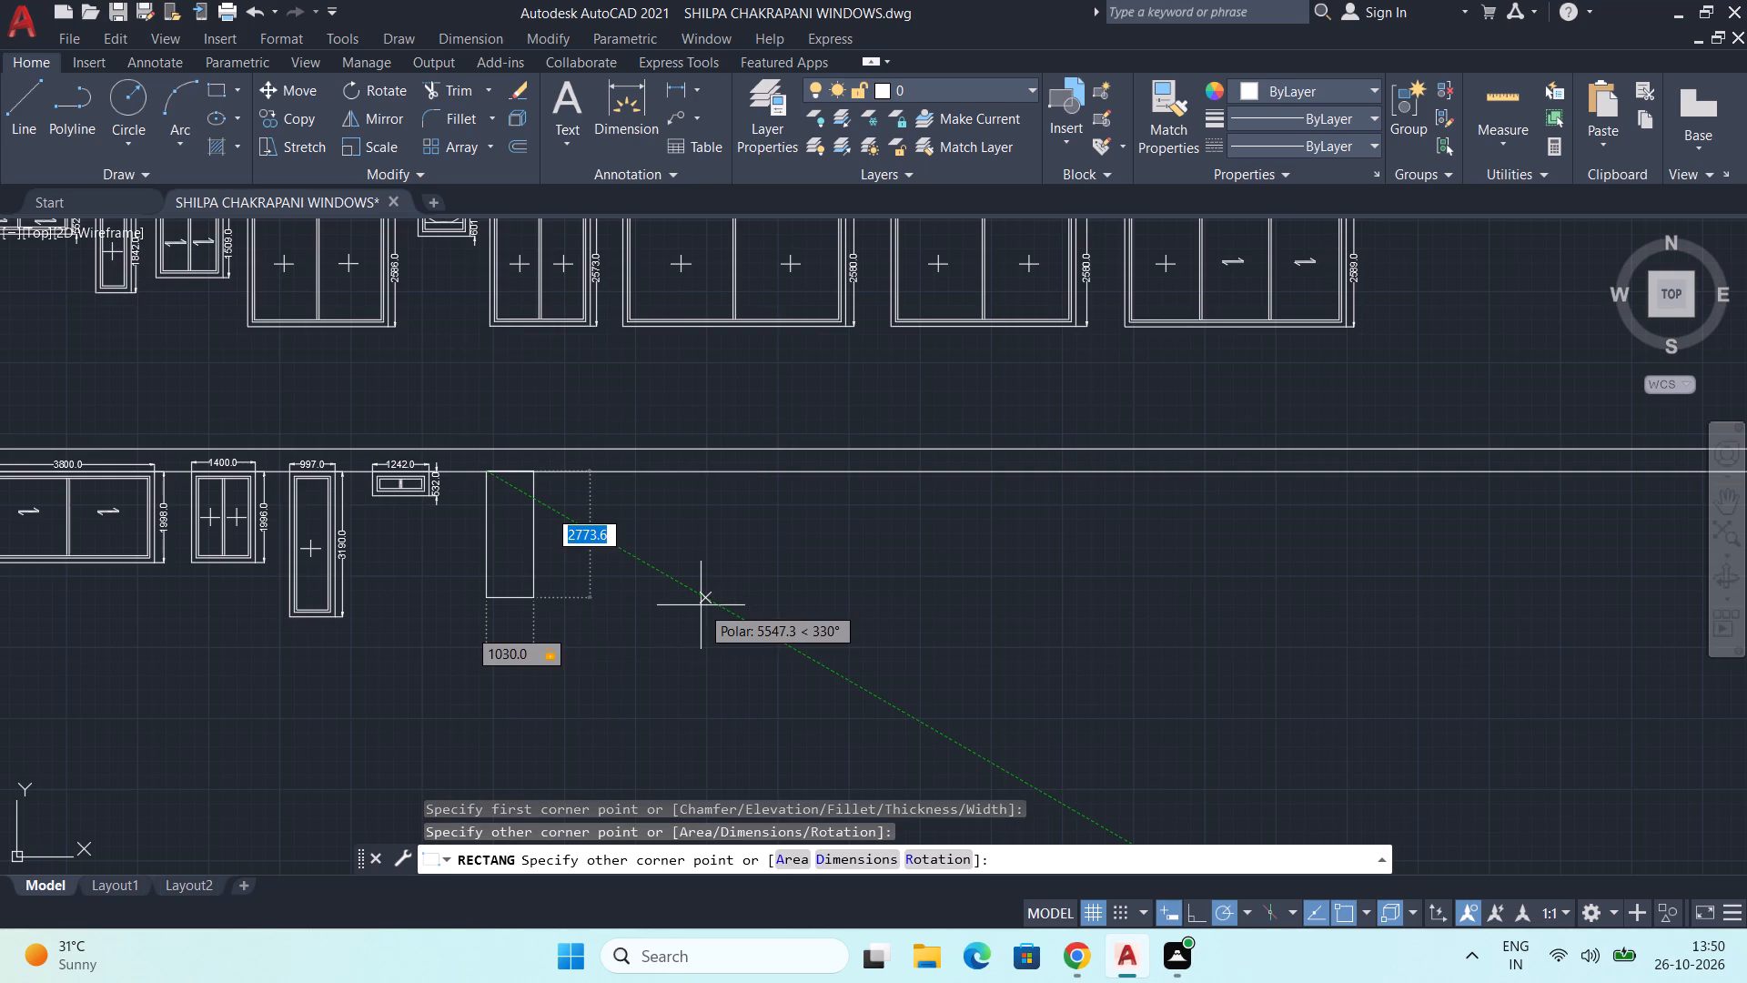
type("1393")
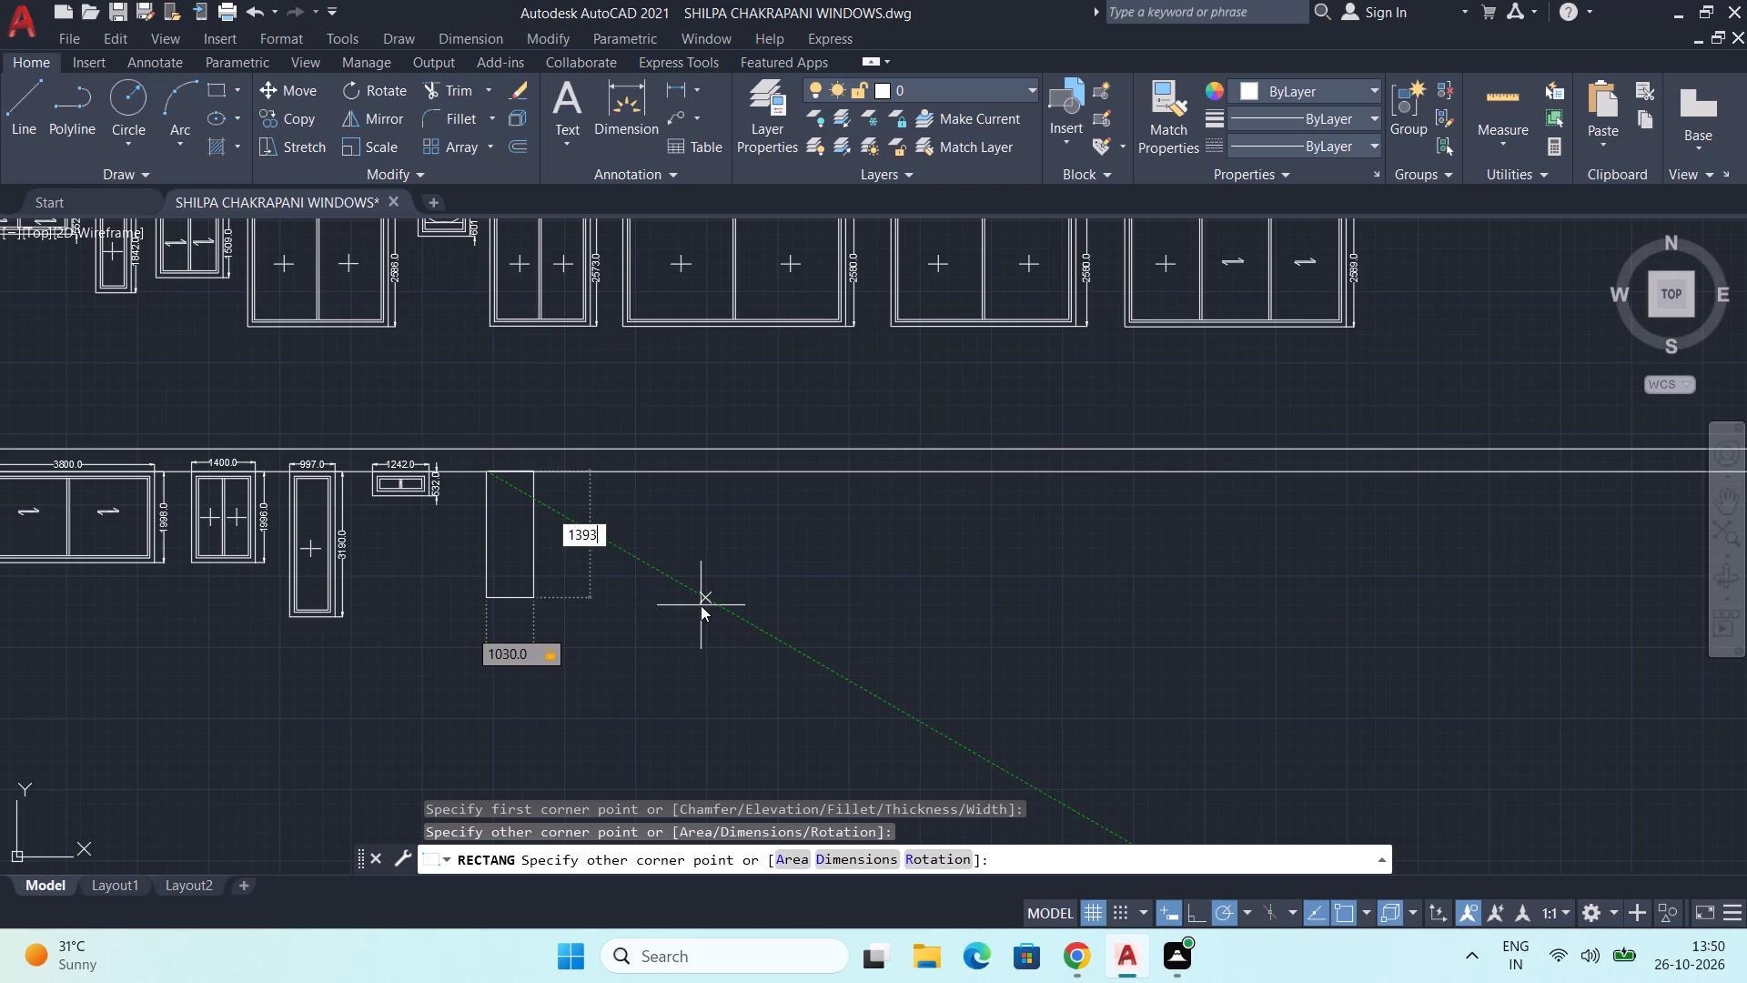
key("Return")
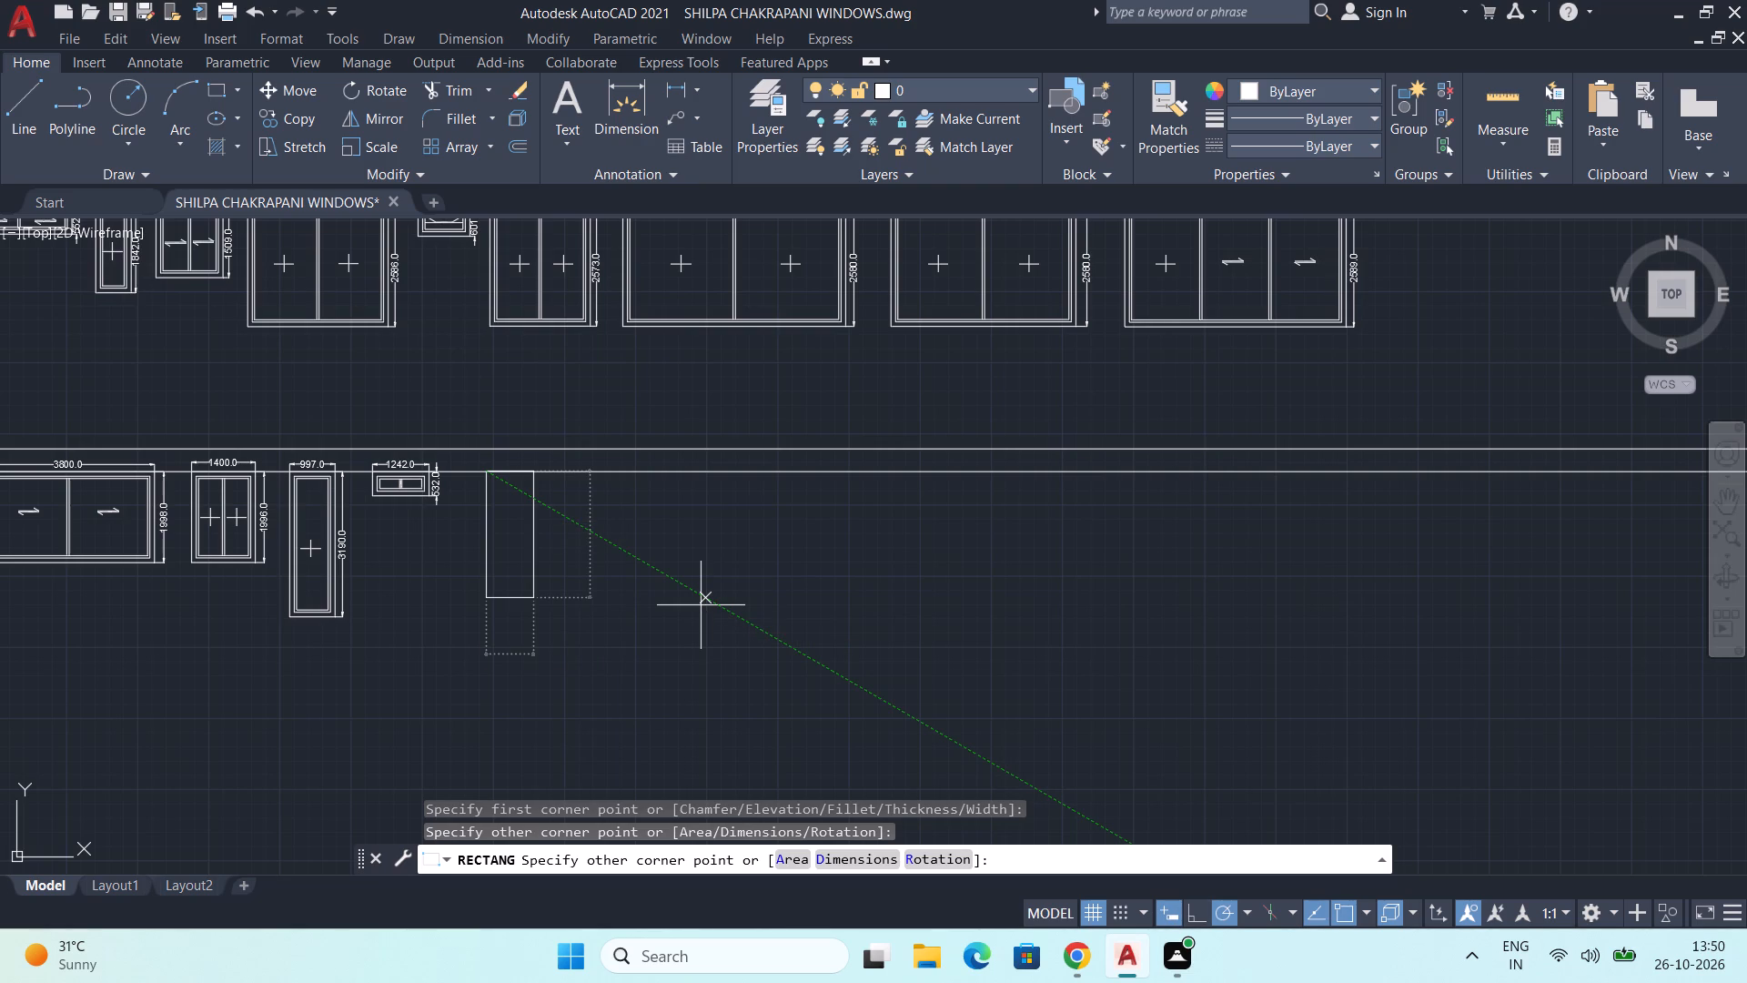
Offset the new 1030 by 1393 rectangle inward by 101.6 to form the outer frame.
type("OFF")
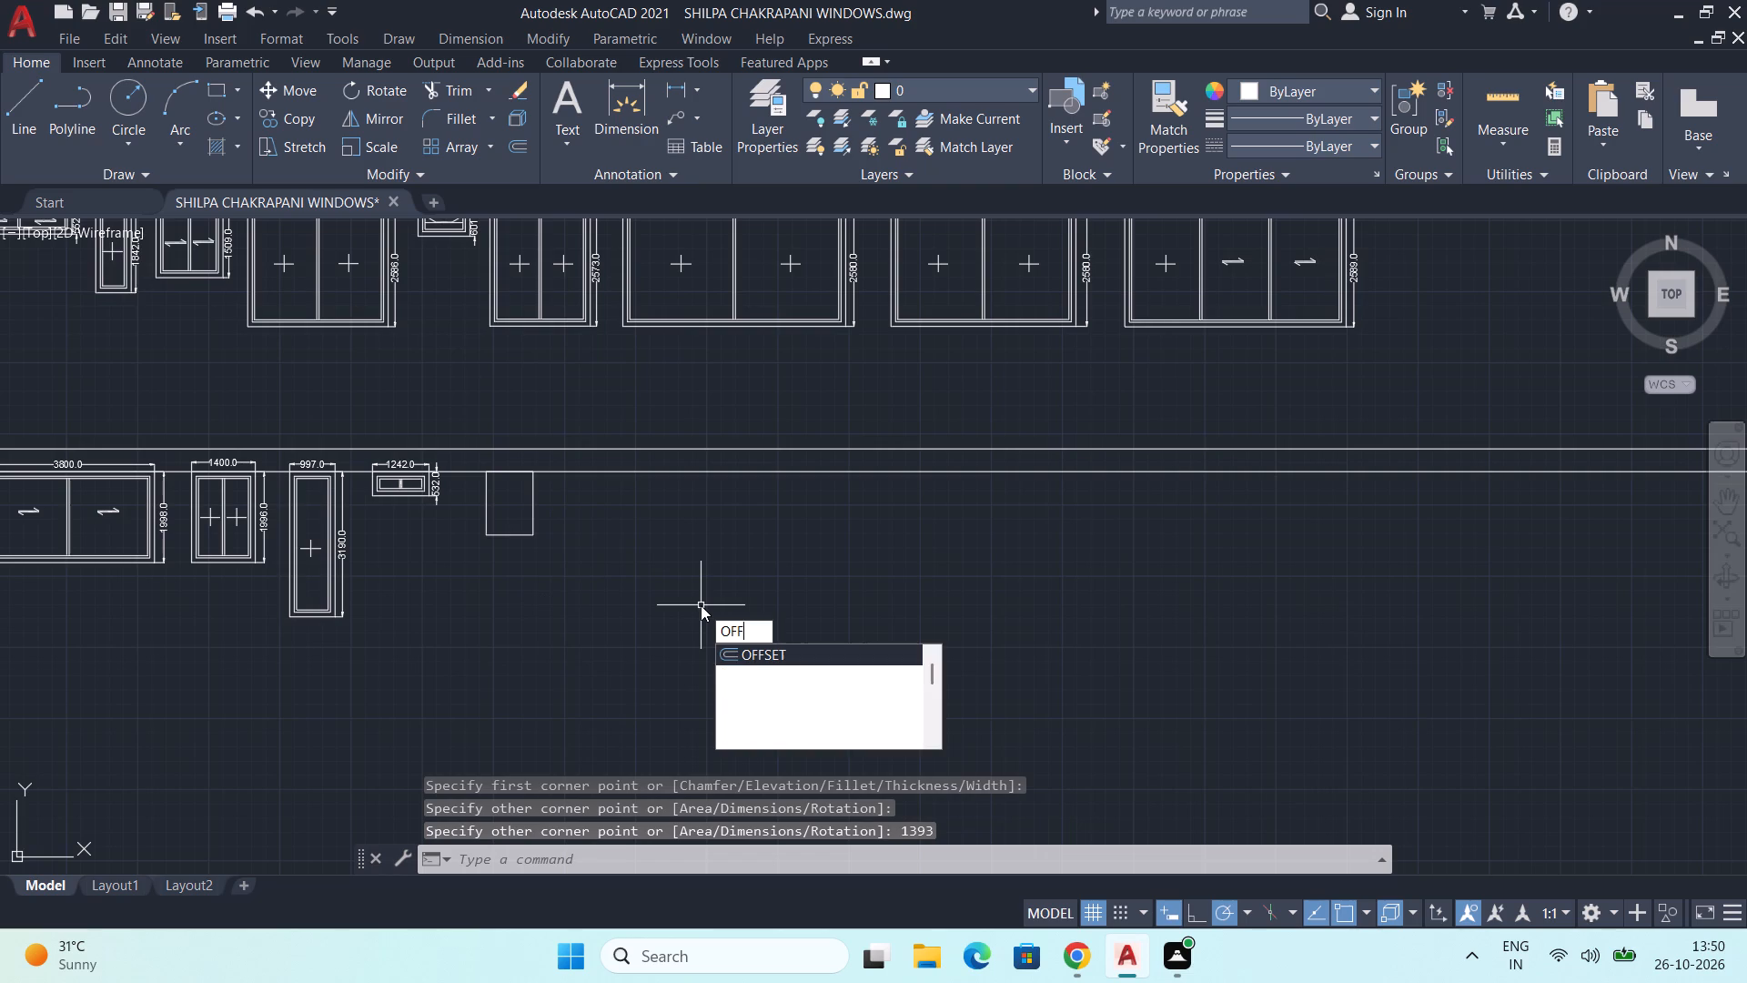
key("Return")
type("101.6")
key("Return")
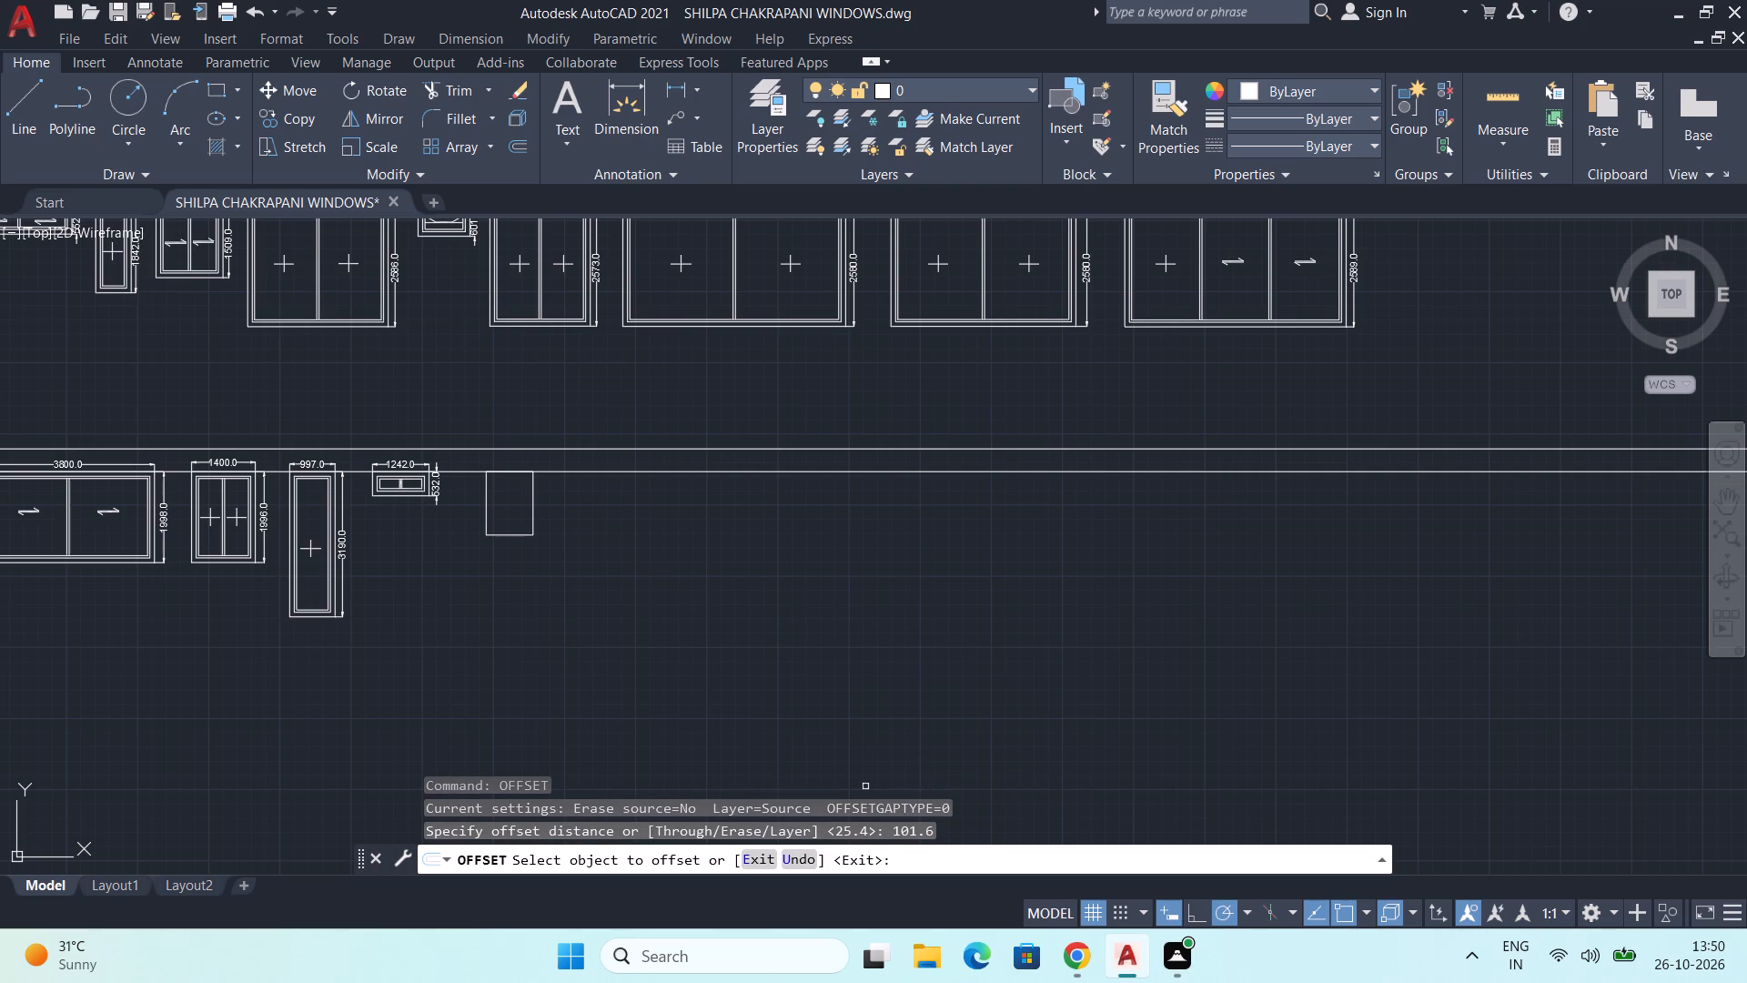
scroll(513, 525, "up", 3)
middle_click_drag(517, 512, 541, 541)
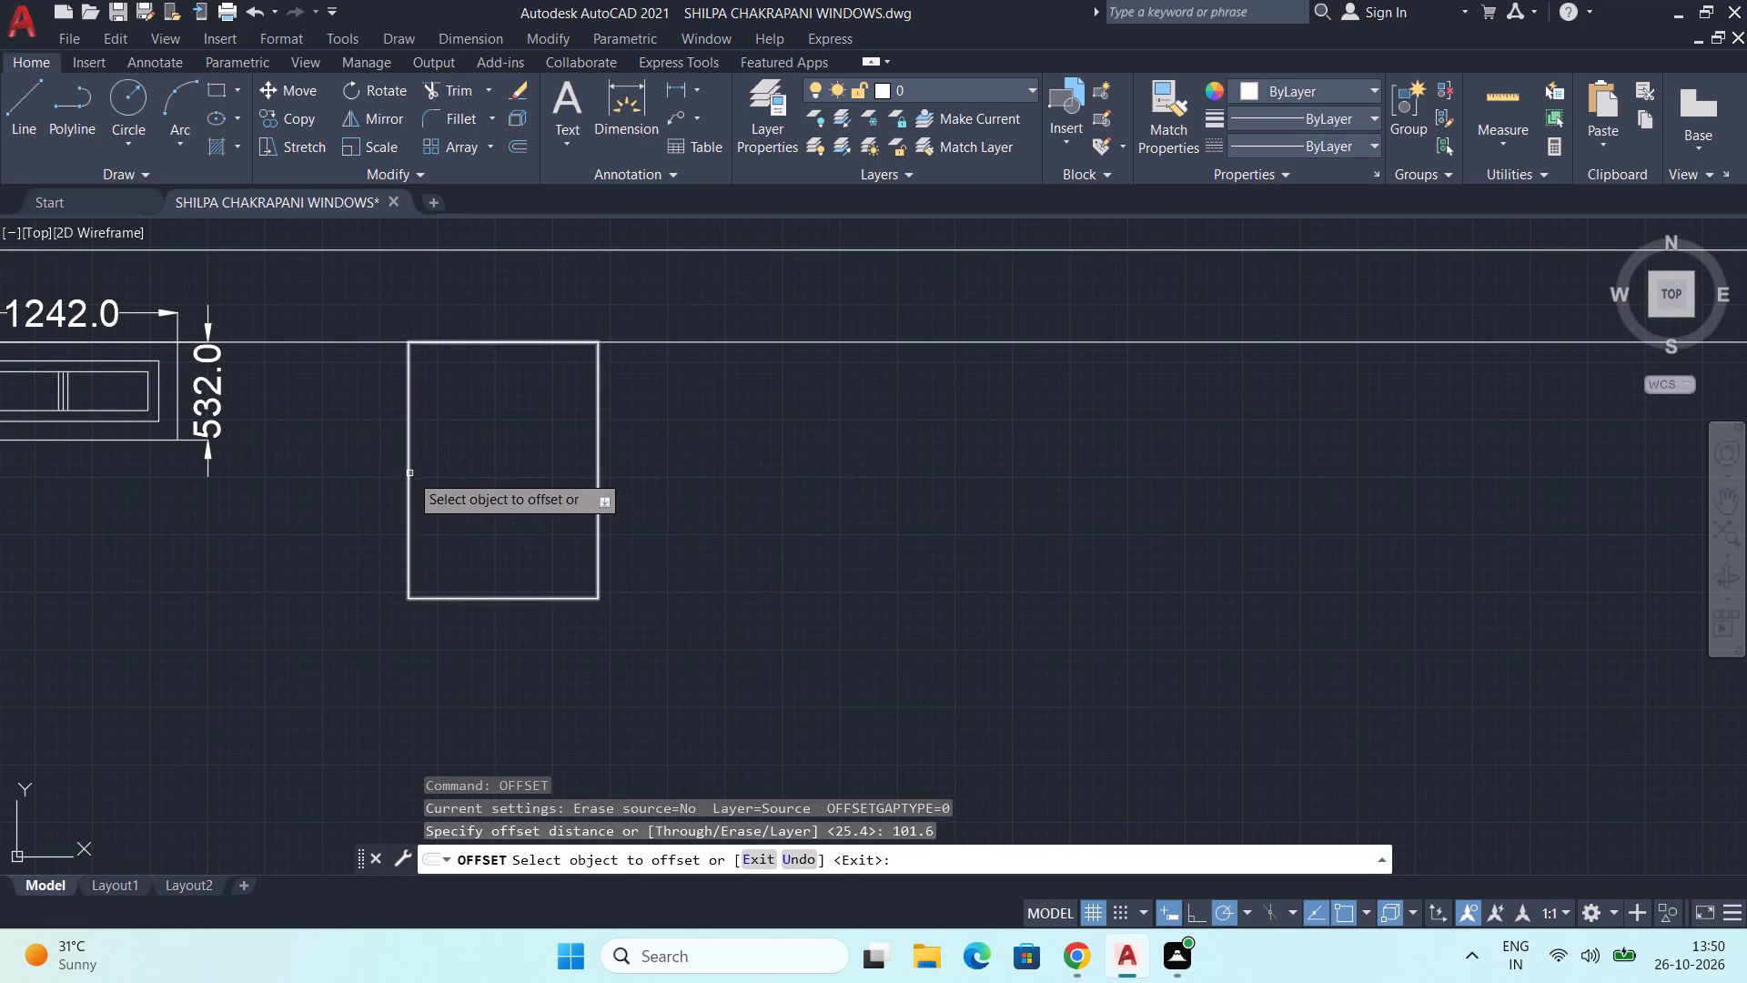
left_click(410, 482)
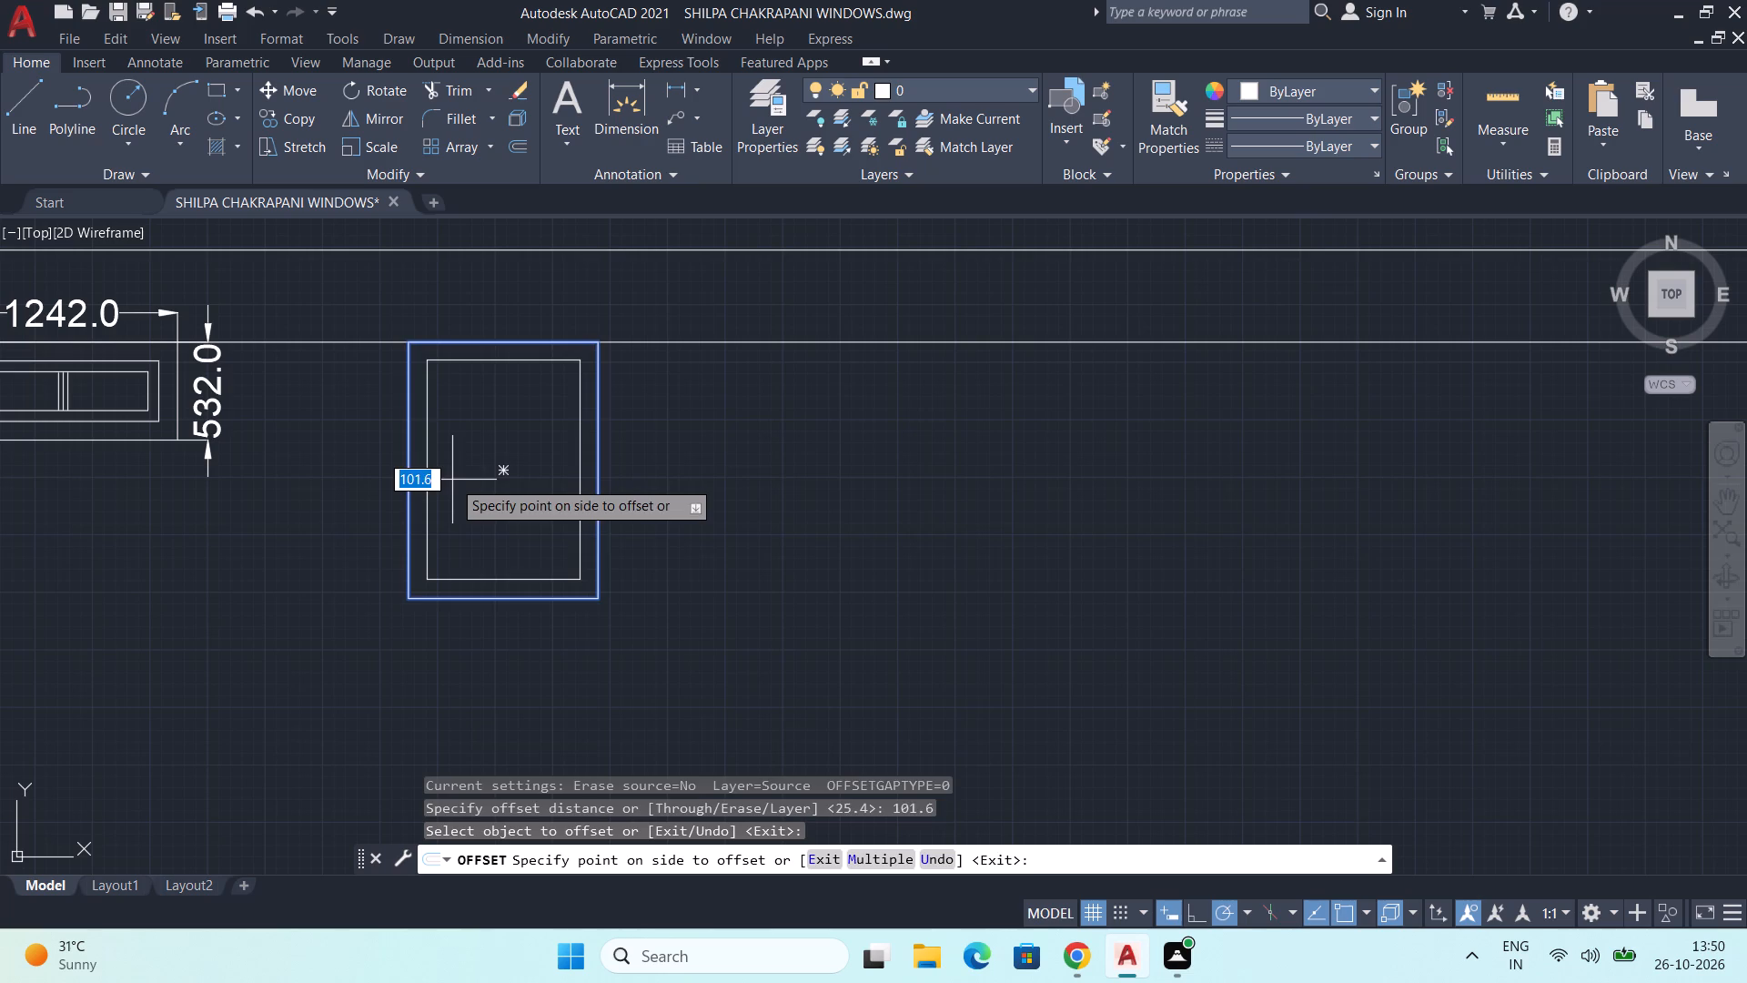
left_click(452, 480)
Offset the inner frame rectangle inward by a further 50.8.
left_click(427, 503)
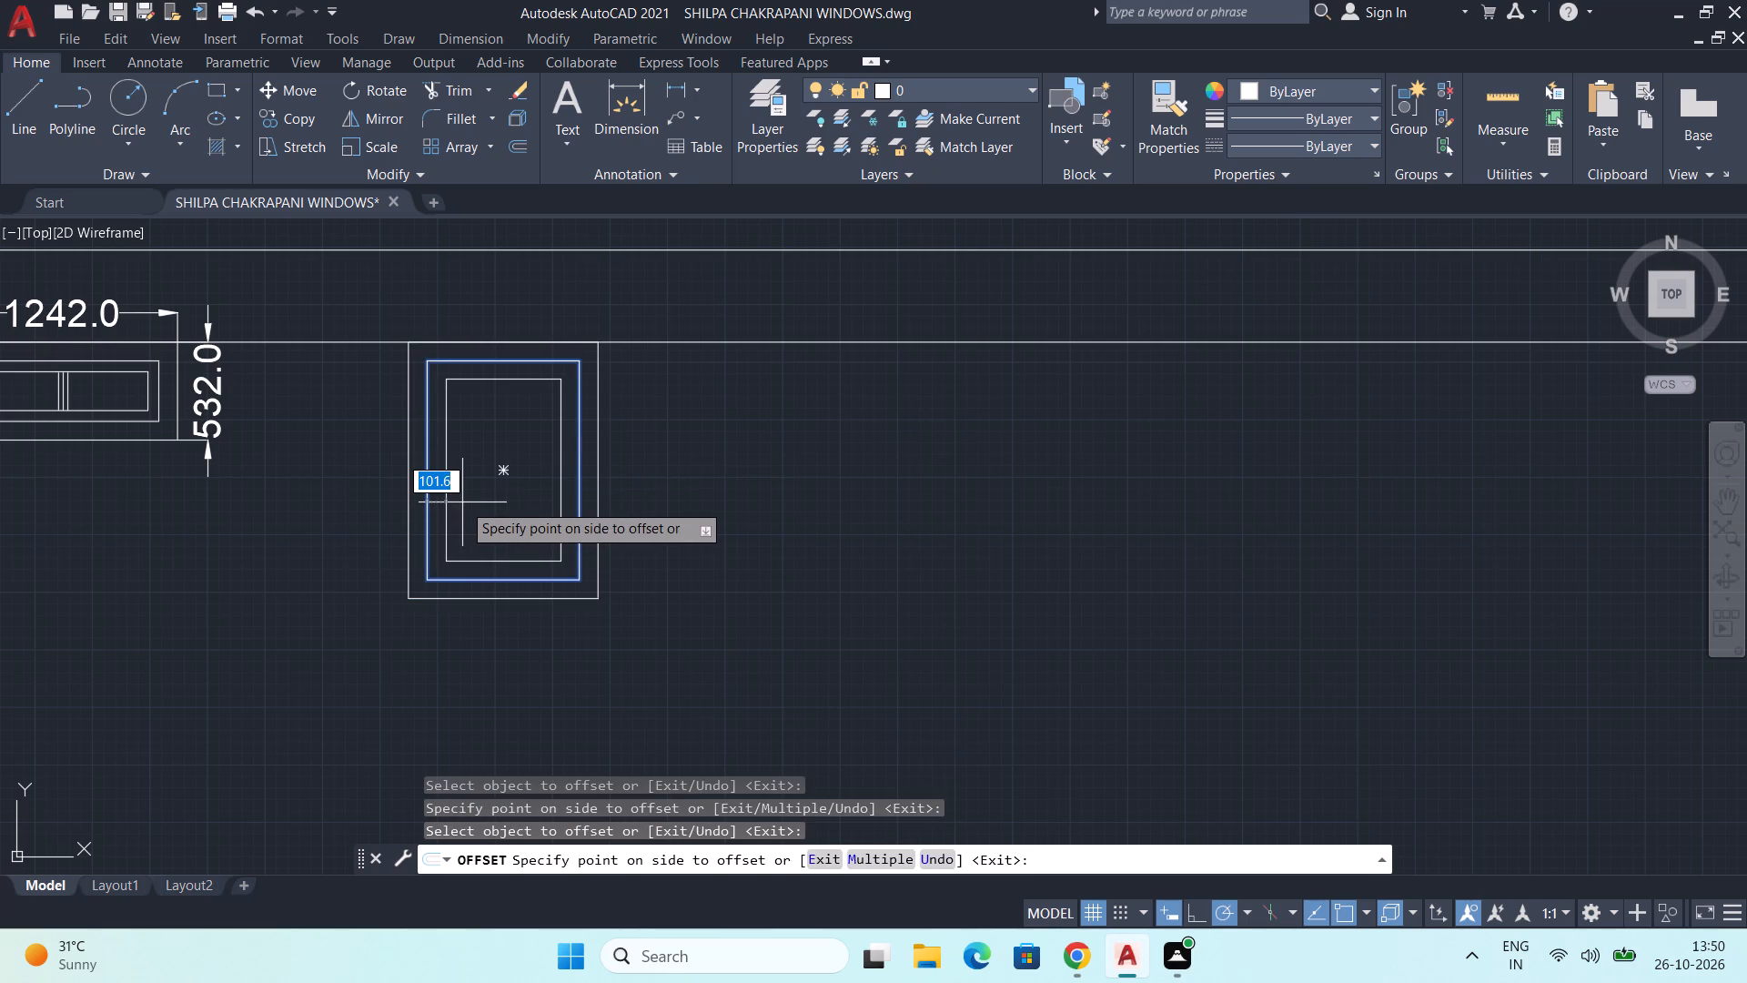
type("50.8")
key("Return")
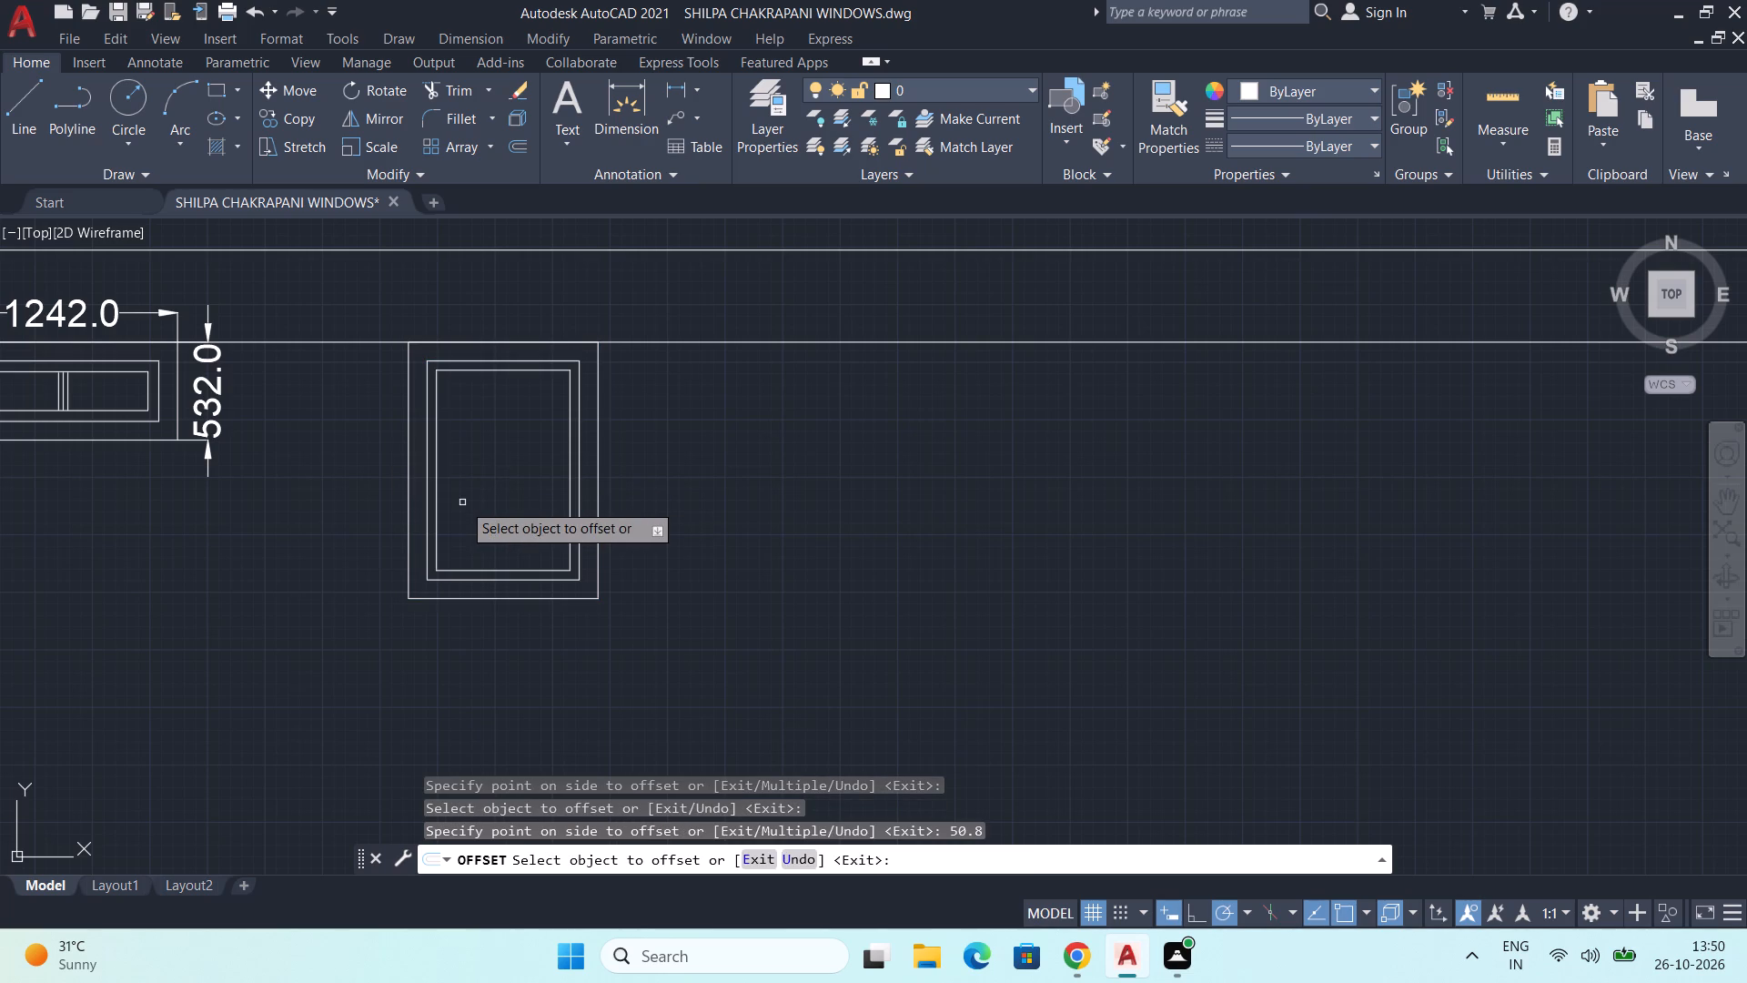
key("space")
Draw a vertical centre line between the top and bottom midpoints of the new window's innermost rectangle.
key("l")
key("Return")
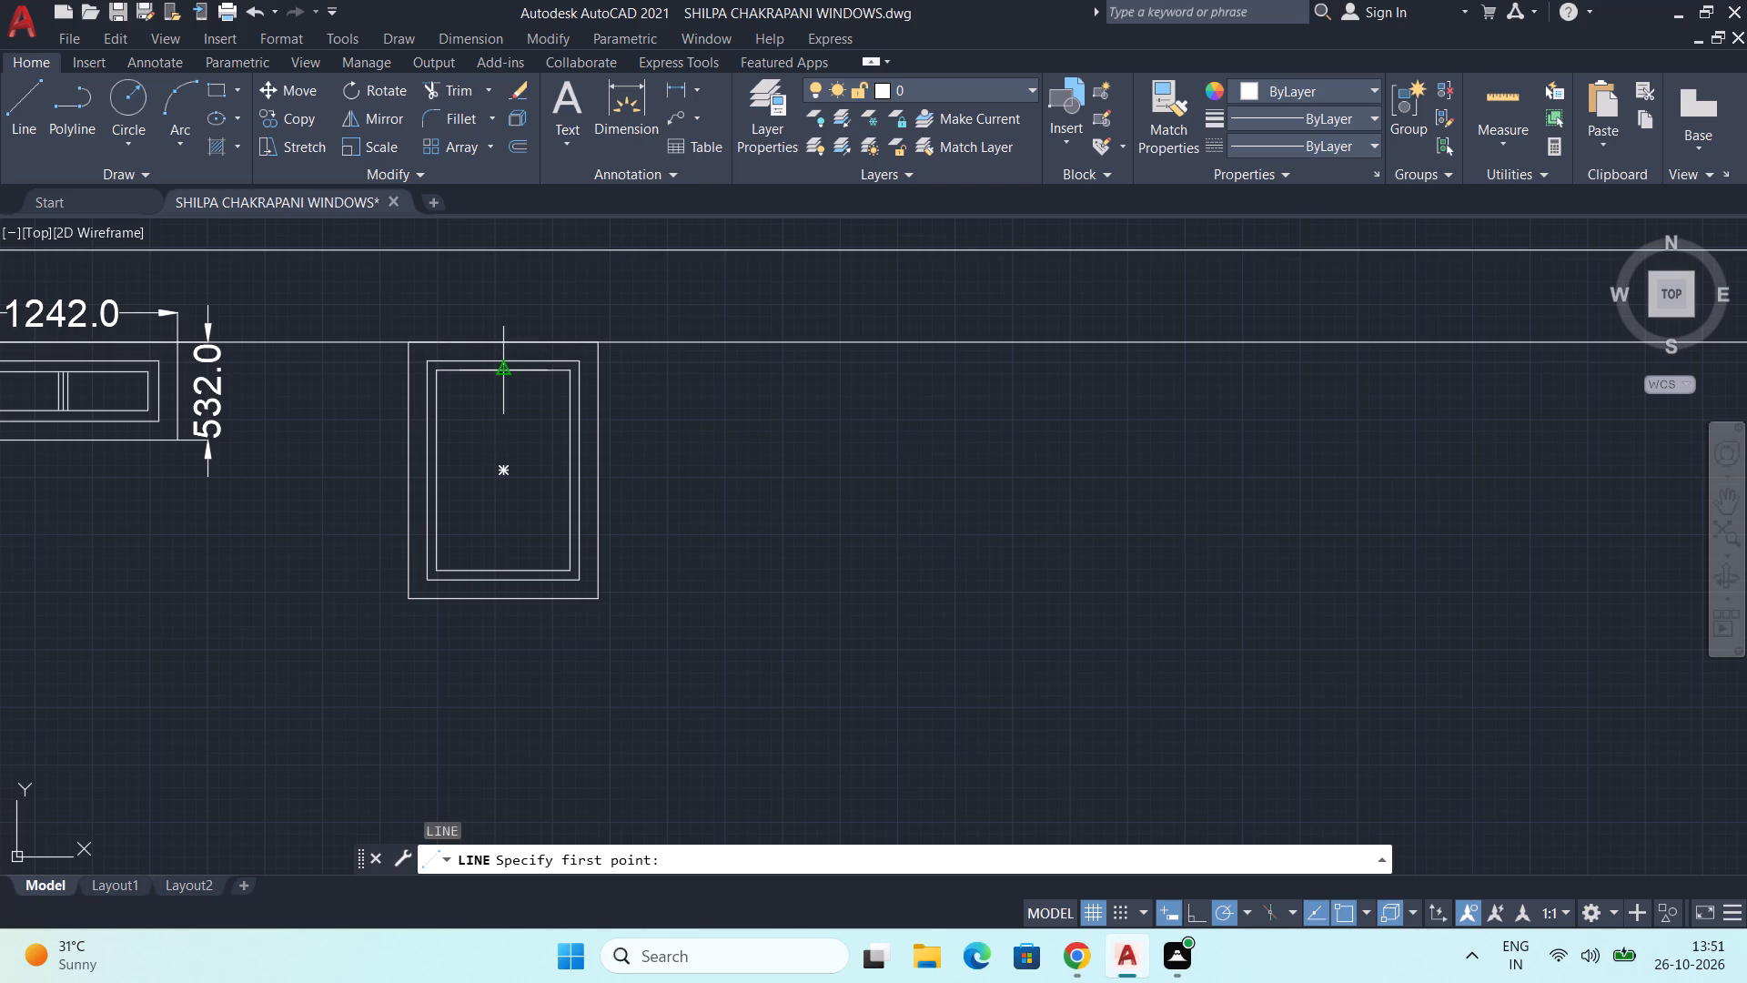
left_click(503, 371)
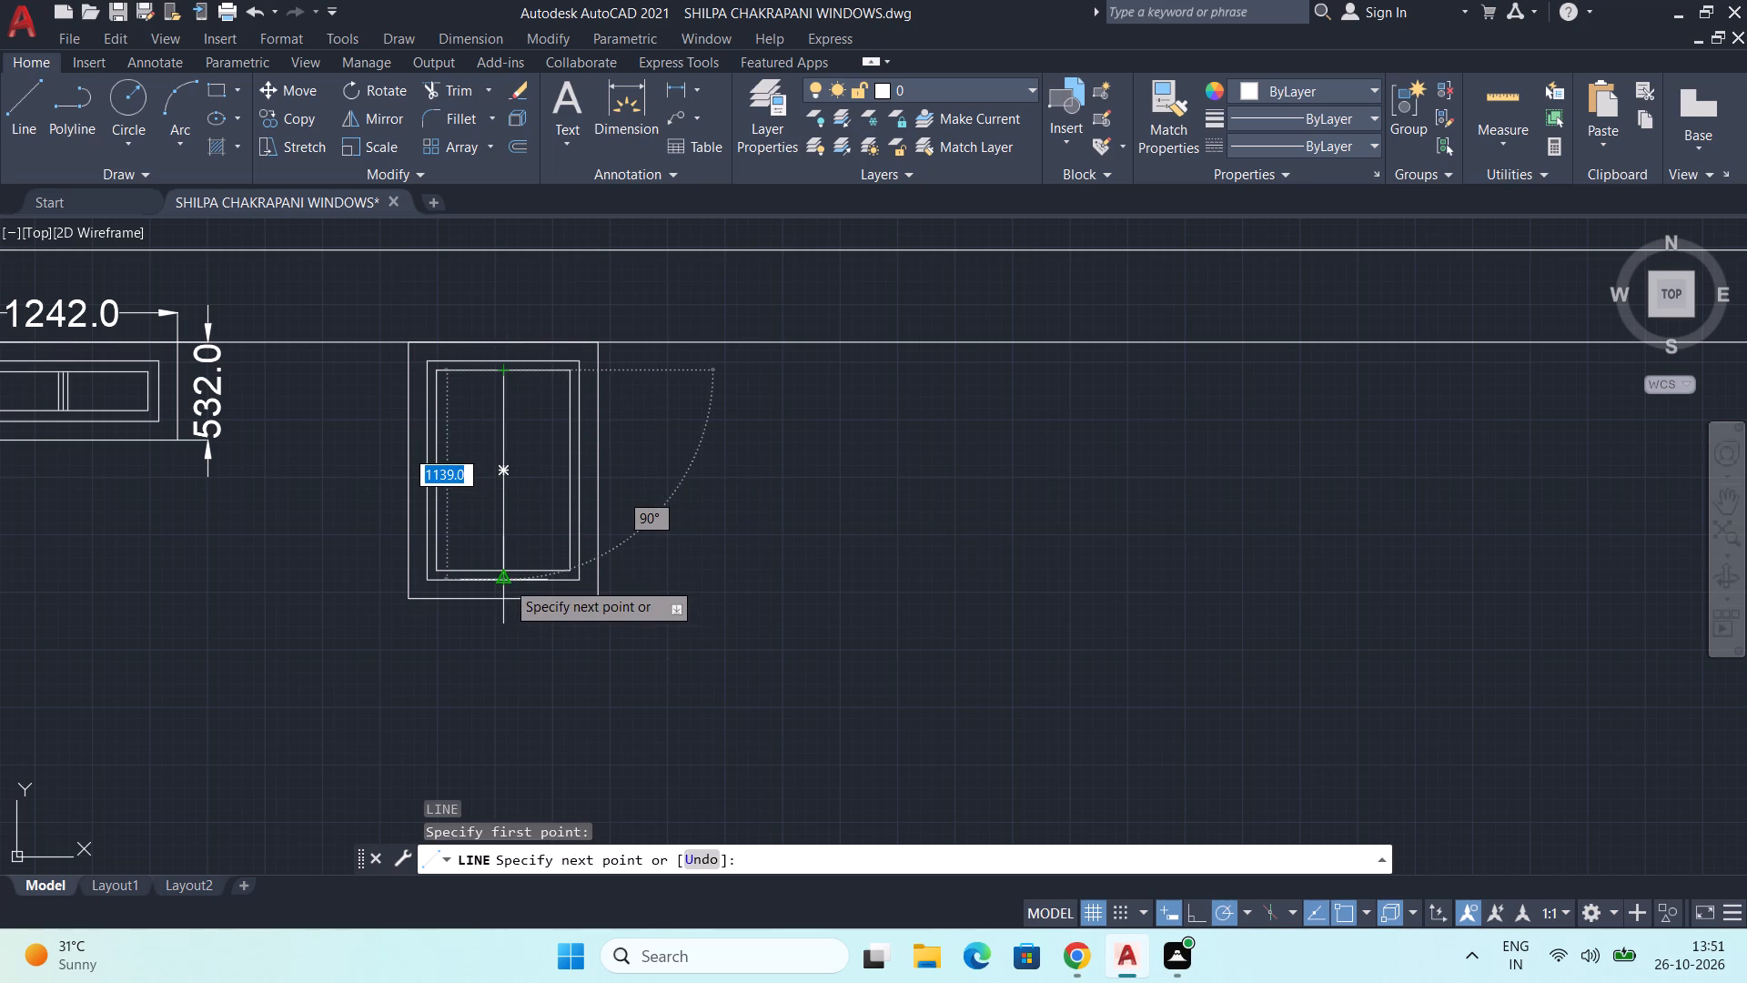
left_click(505, 570)
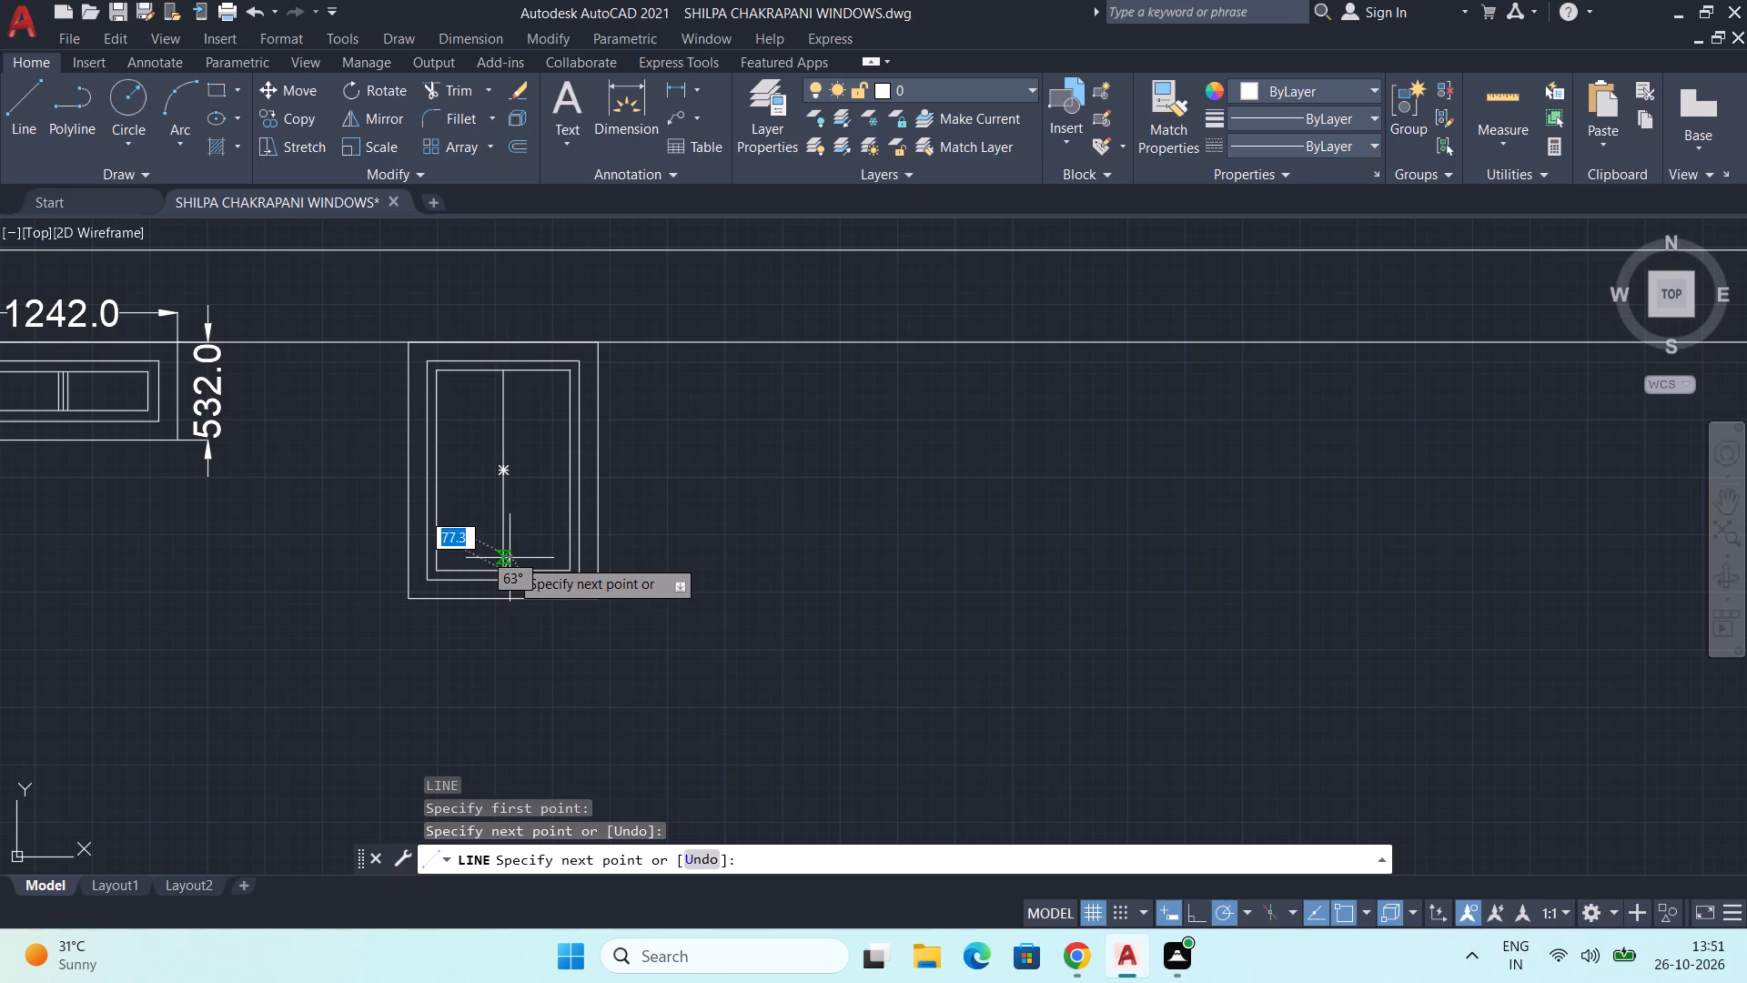
key("Escape")
Offset the new window's vertical centre line by 25.4 to both sides to form the mullion.
type("OFF")
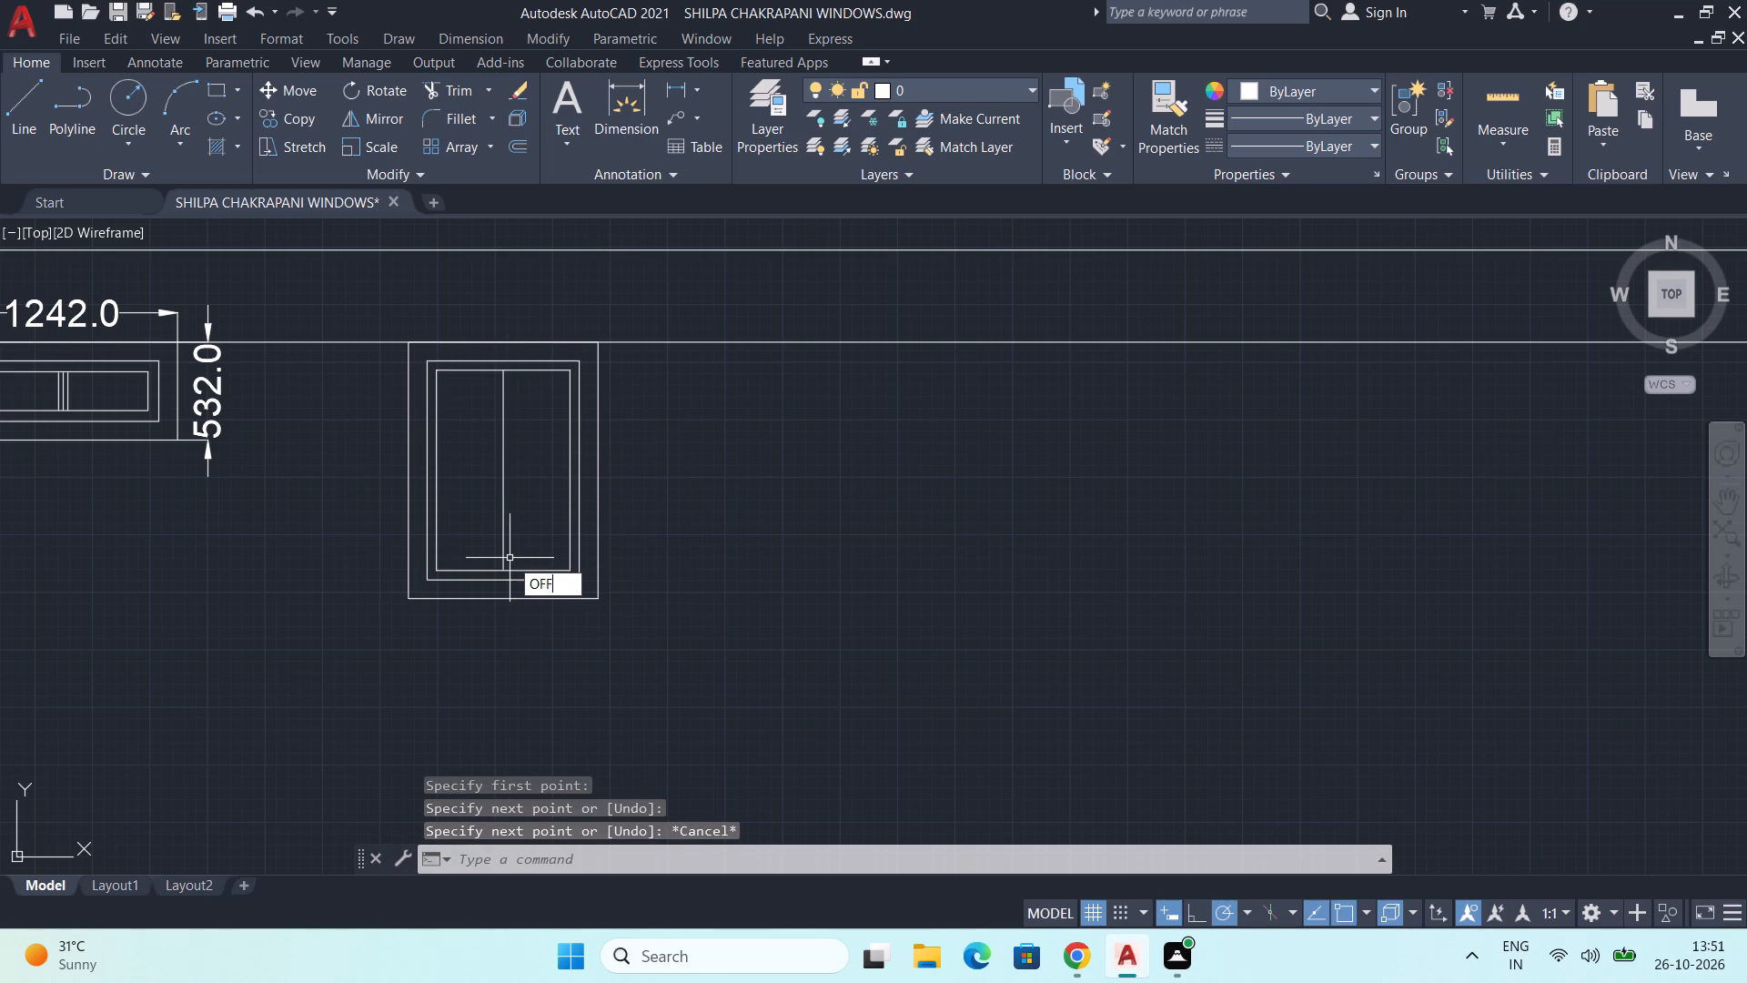
key("Return")
type("25.4")
key("Return")
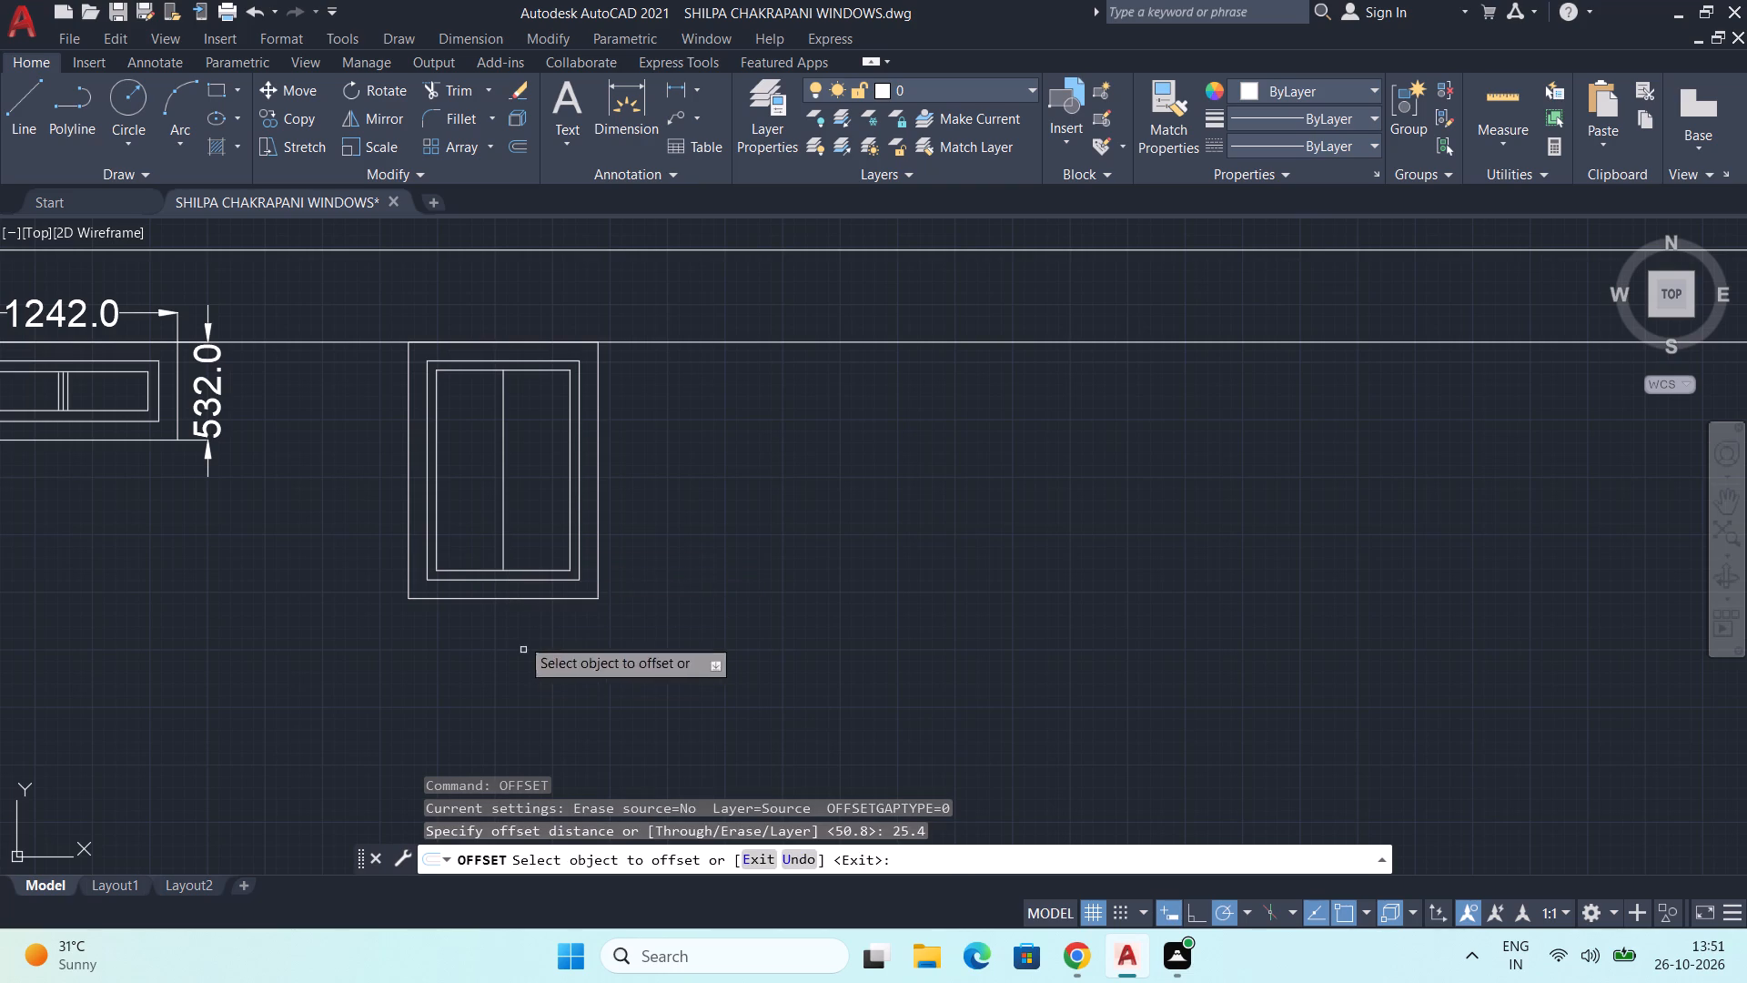
scroll(489, 483, "up", 2)
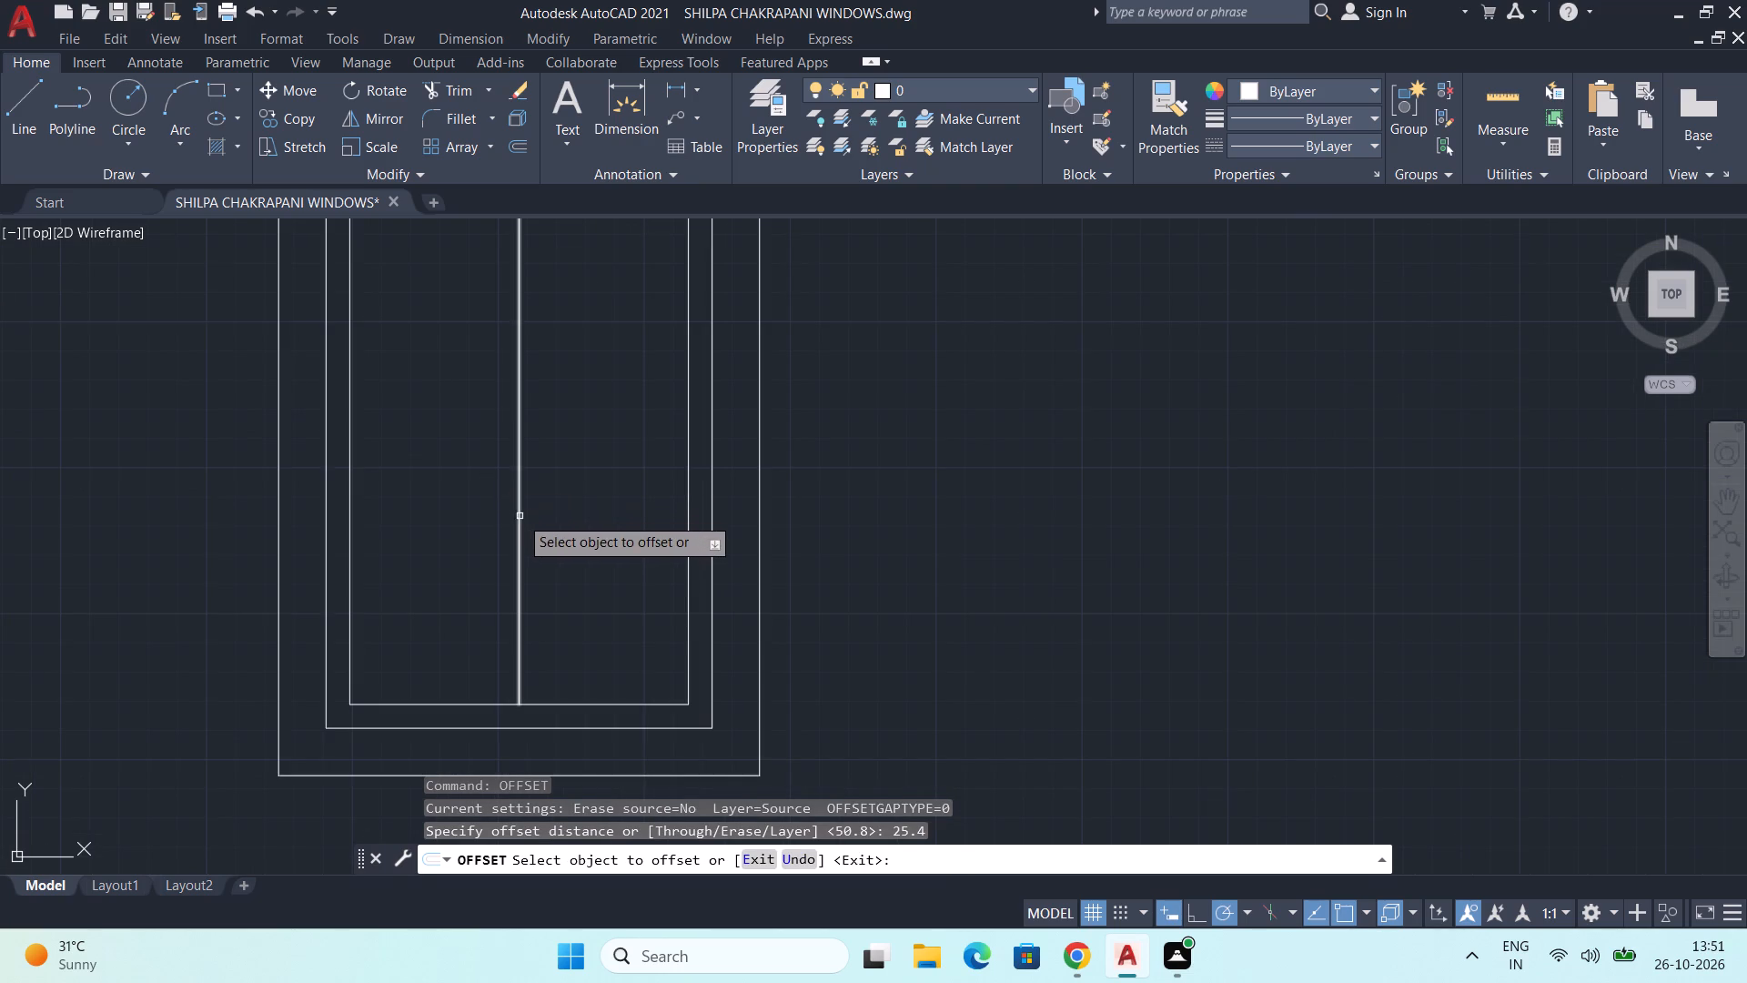
left_click(520, 516)
left_click(579, 508)
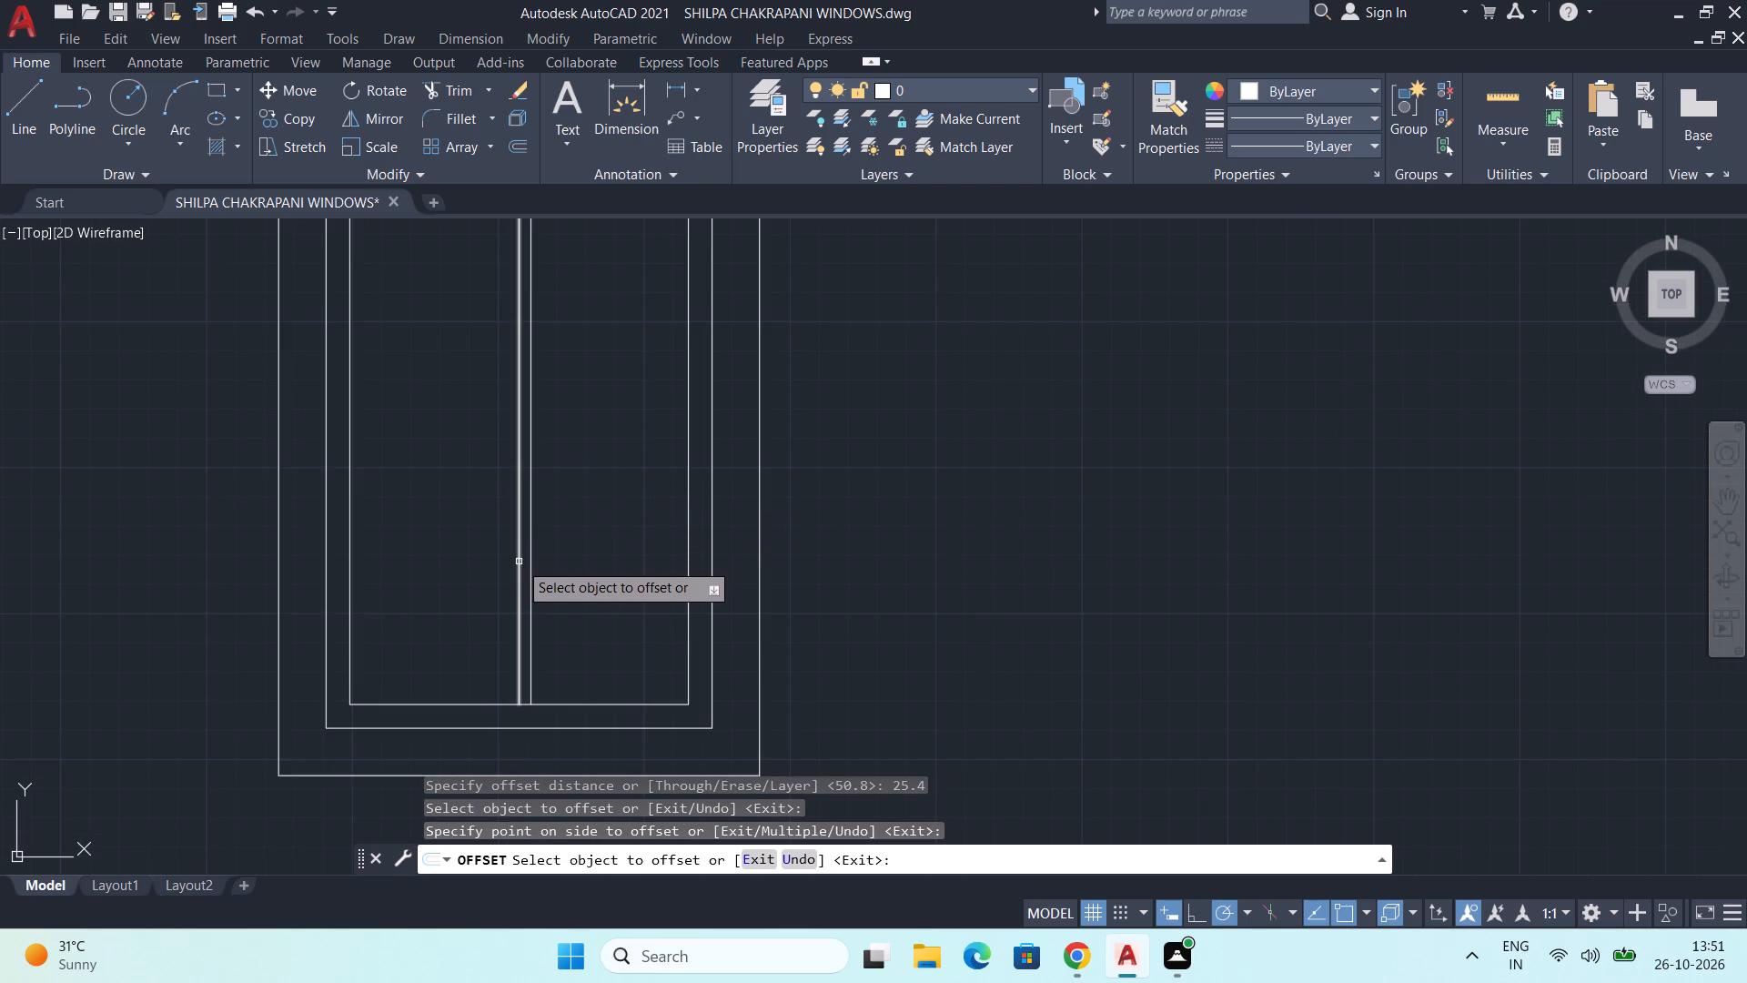
left_click(519, 562)
left_click(452, 562)
key("space")
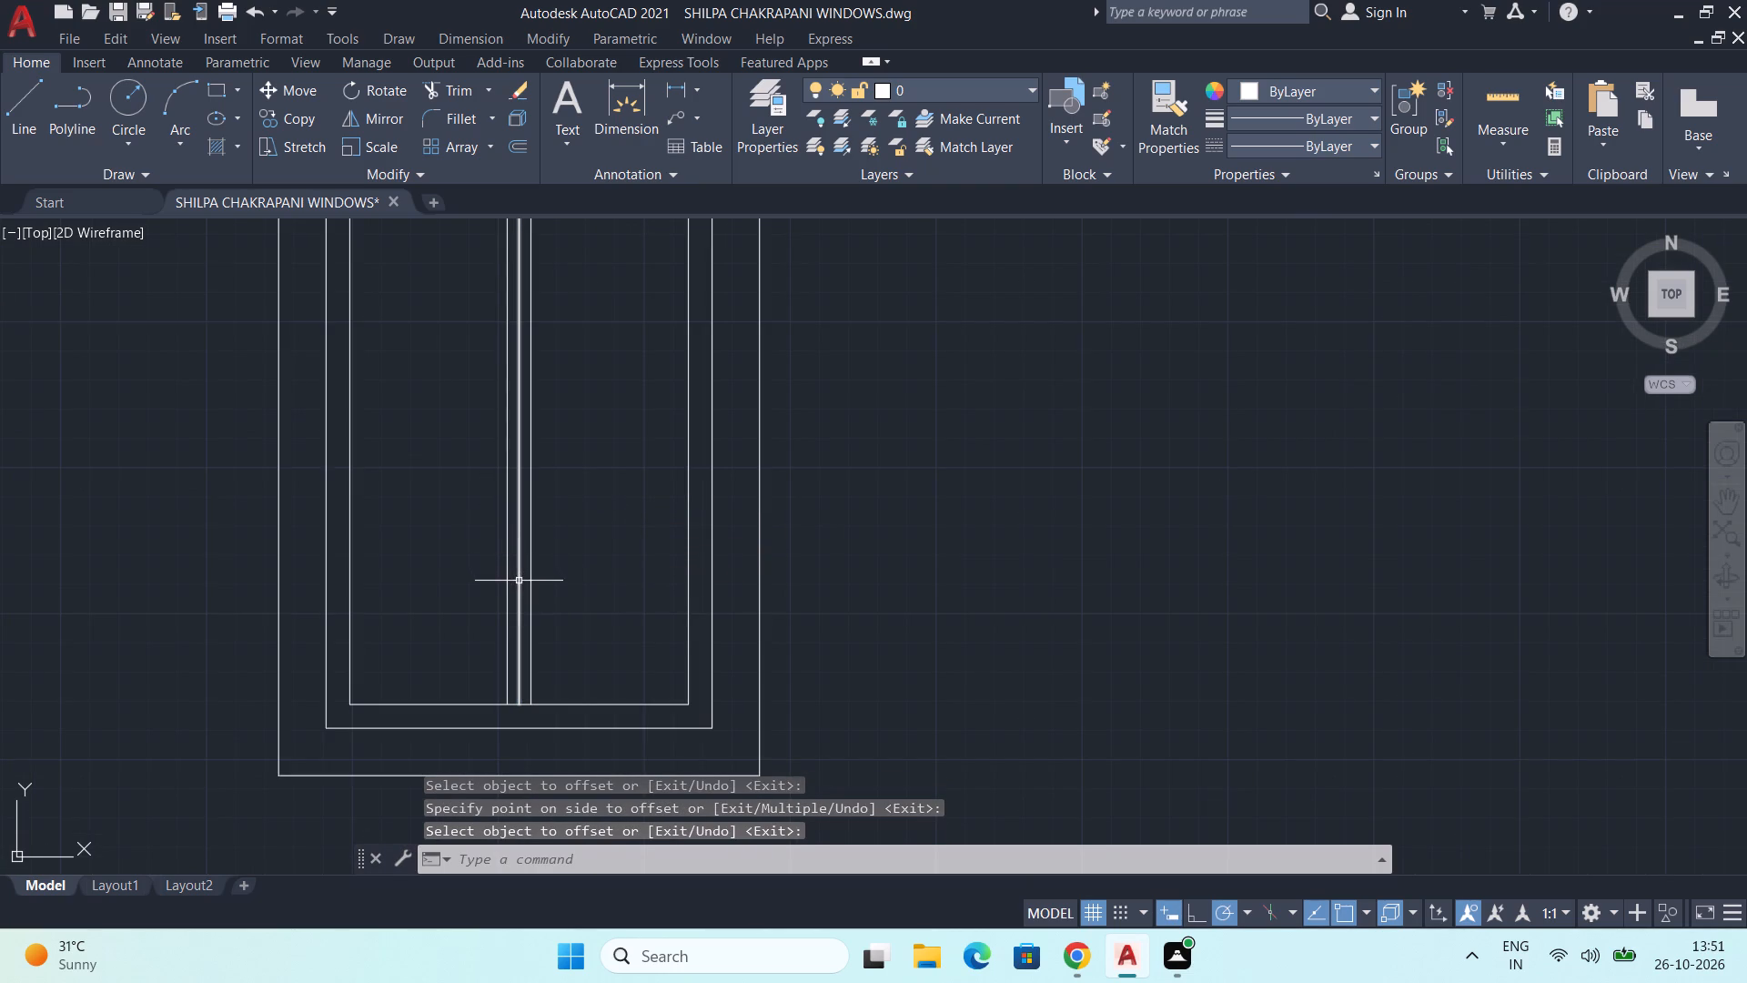
Delete the original centre line between the two mullion lines.
left_click(519, 581)
key("Delete")
Copy the sliding arrow symbol from the 3800 wide window's right pane to the empty space just below and left of the new window.
scroll(522, 547, "down", 4)
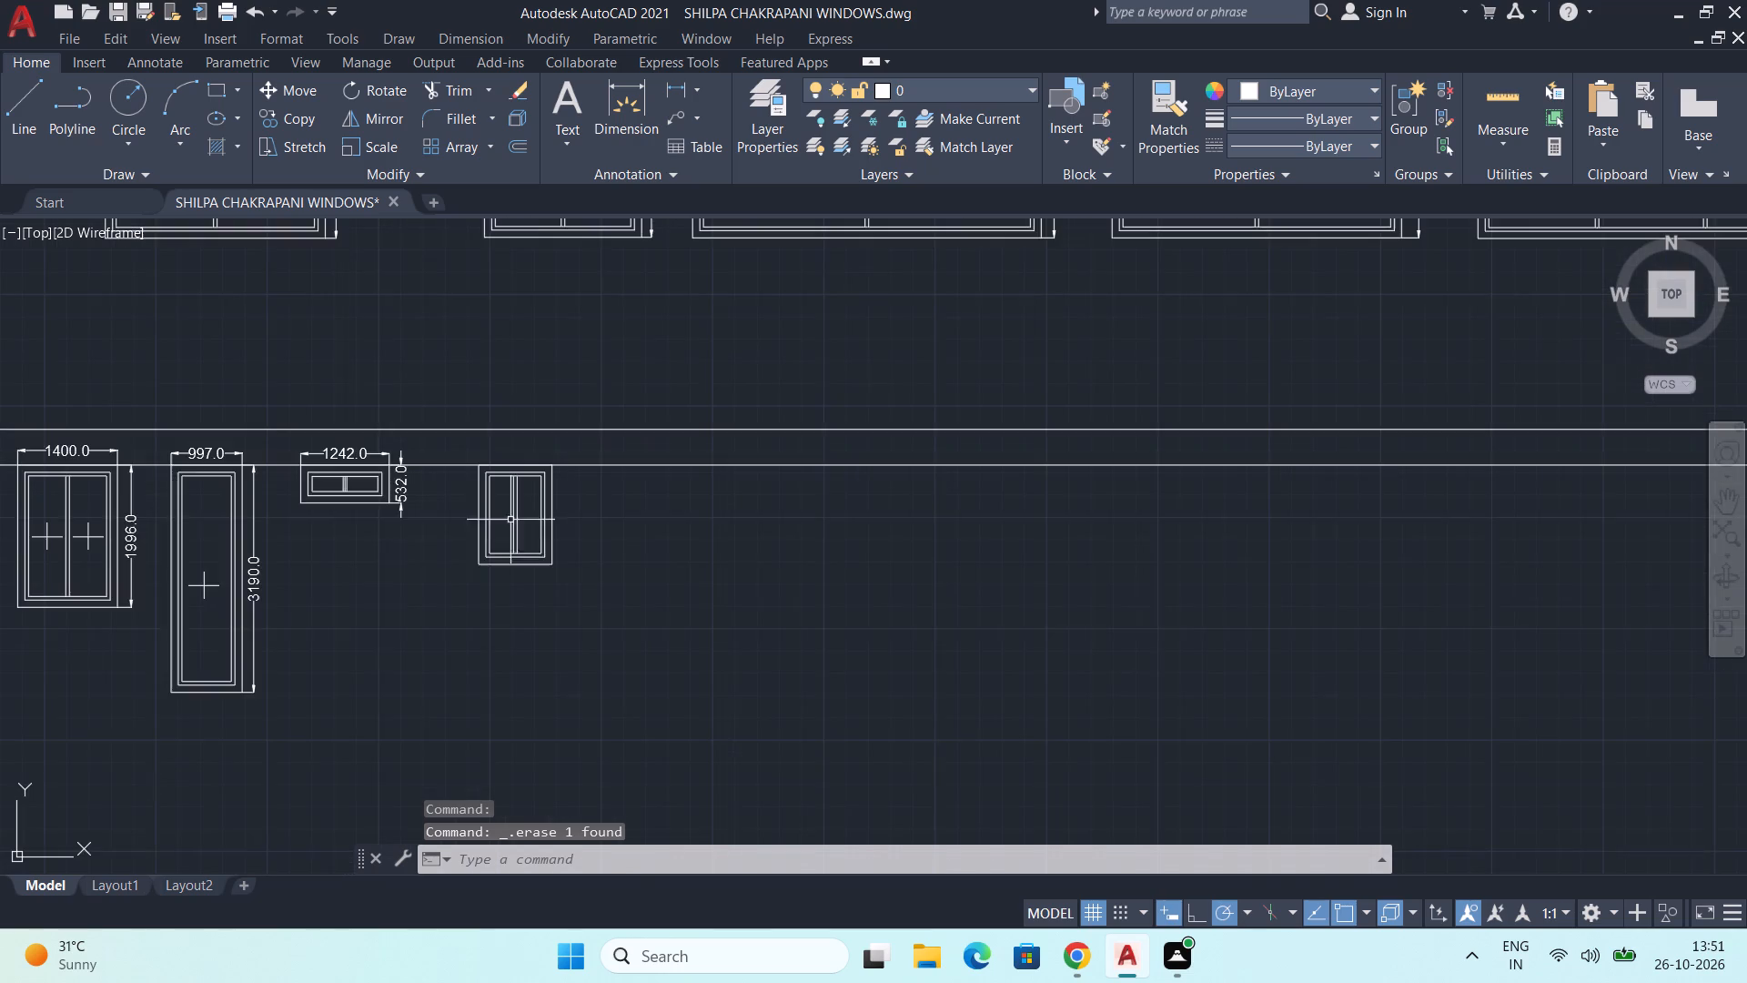
middle_click_drag(313, 594, 639, 605)
scroll(203, 544, "up", 2)
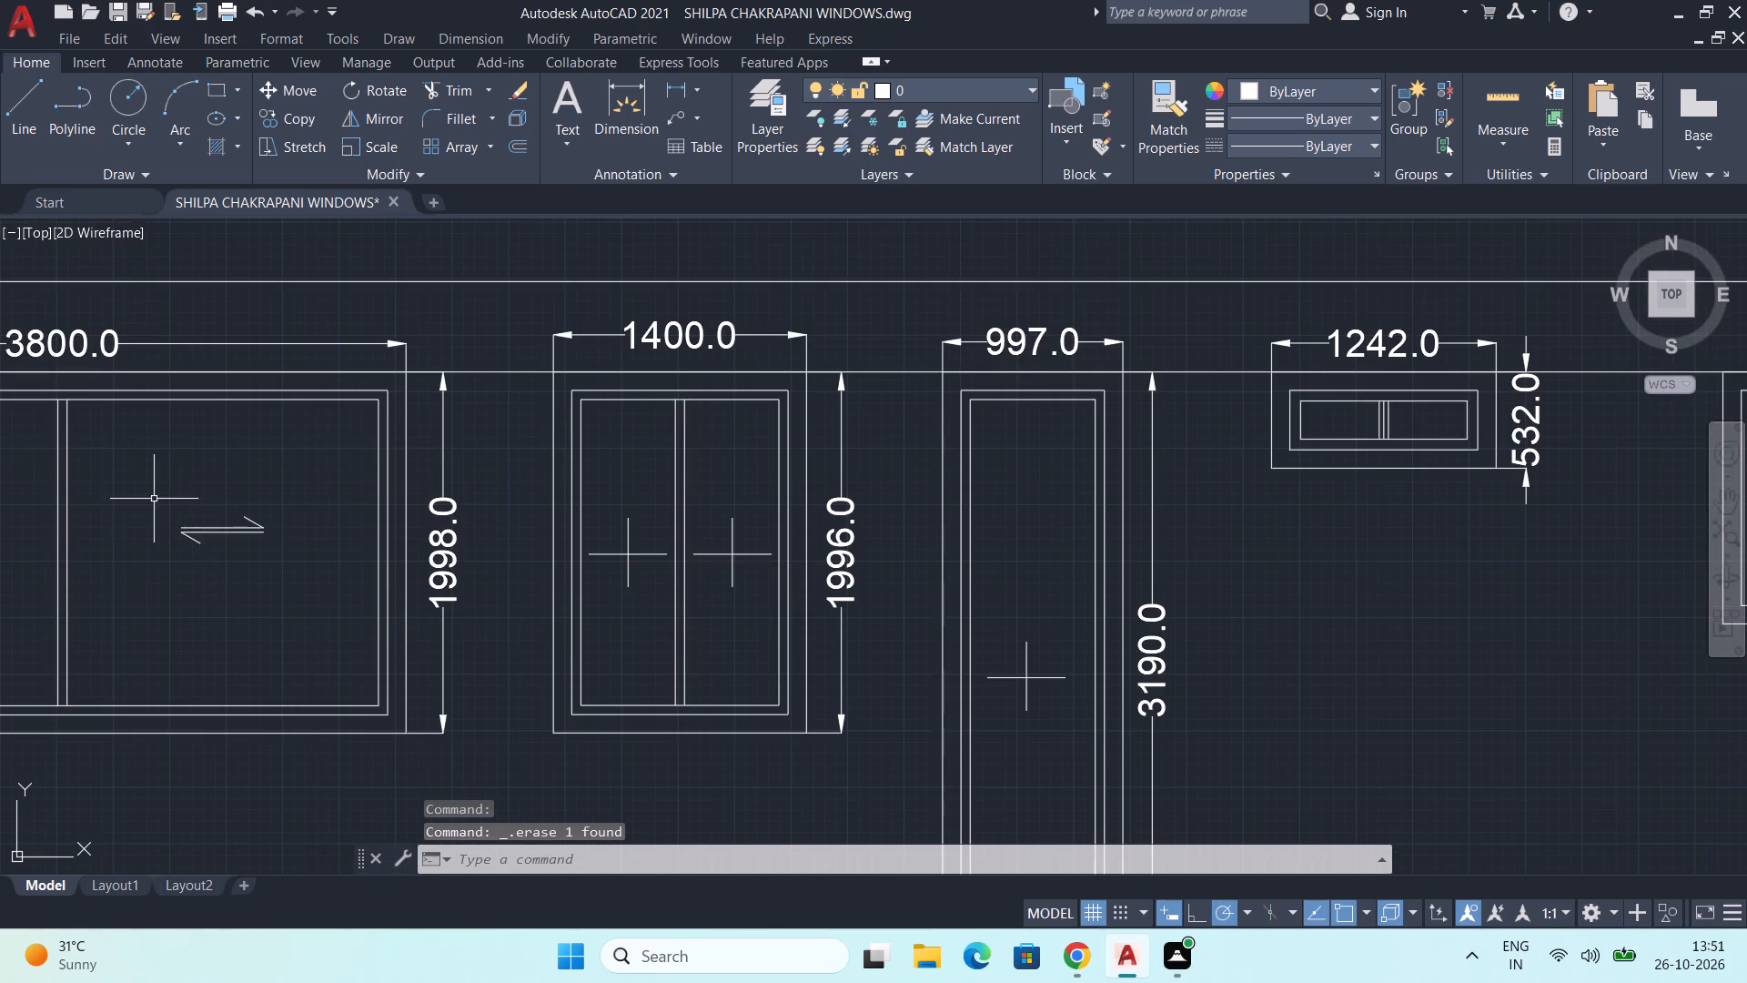
left_click(154, 498)
left_click(291, 585)
middle_click_drag(289, 585, 71, 560)
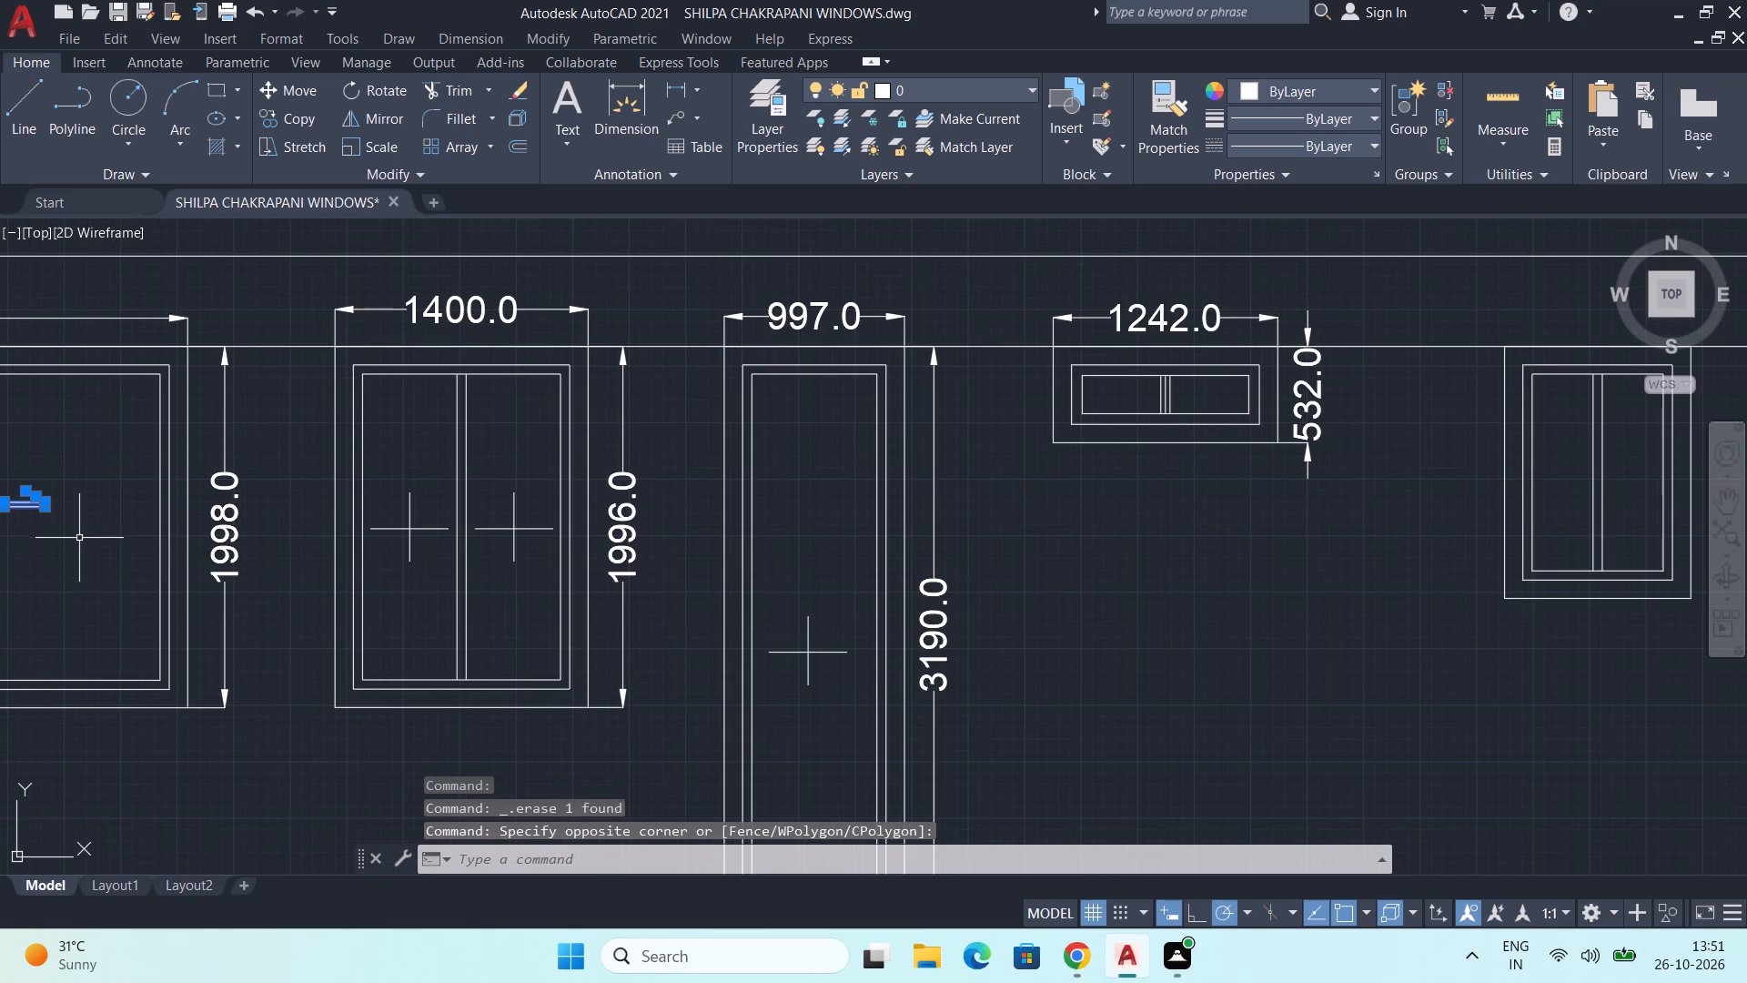
key("c")
key("o")
key("Return")
middle_click_drag(8, 552, 57, 553)
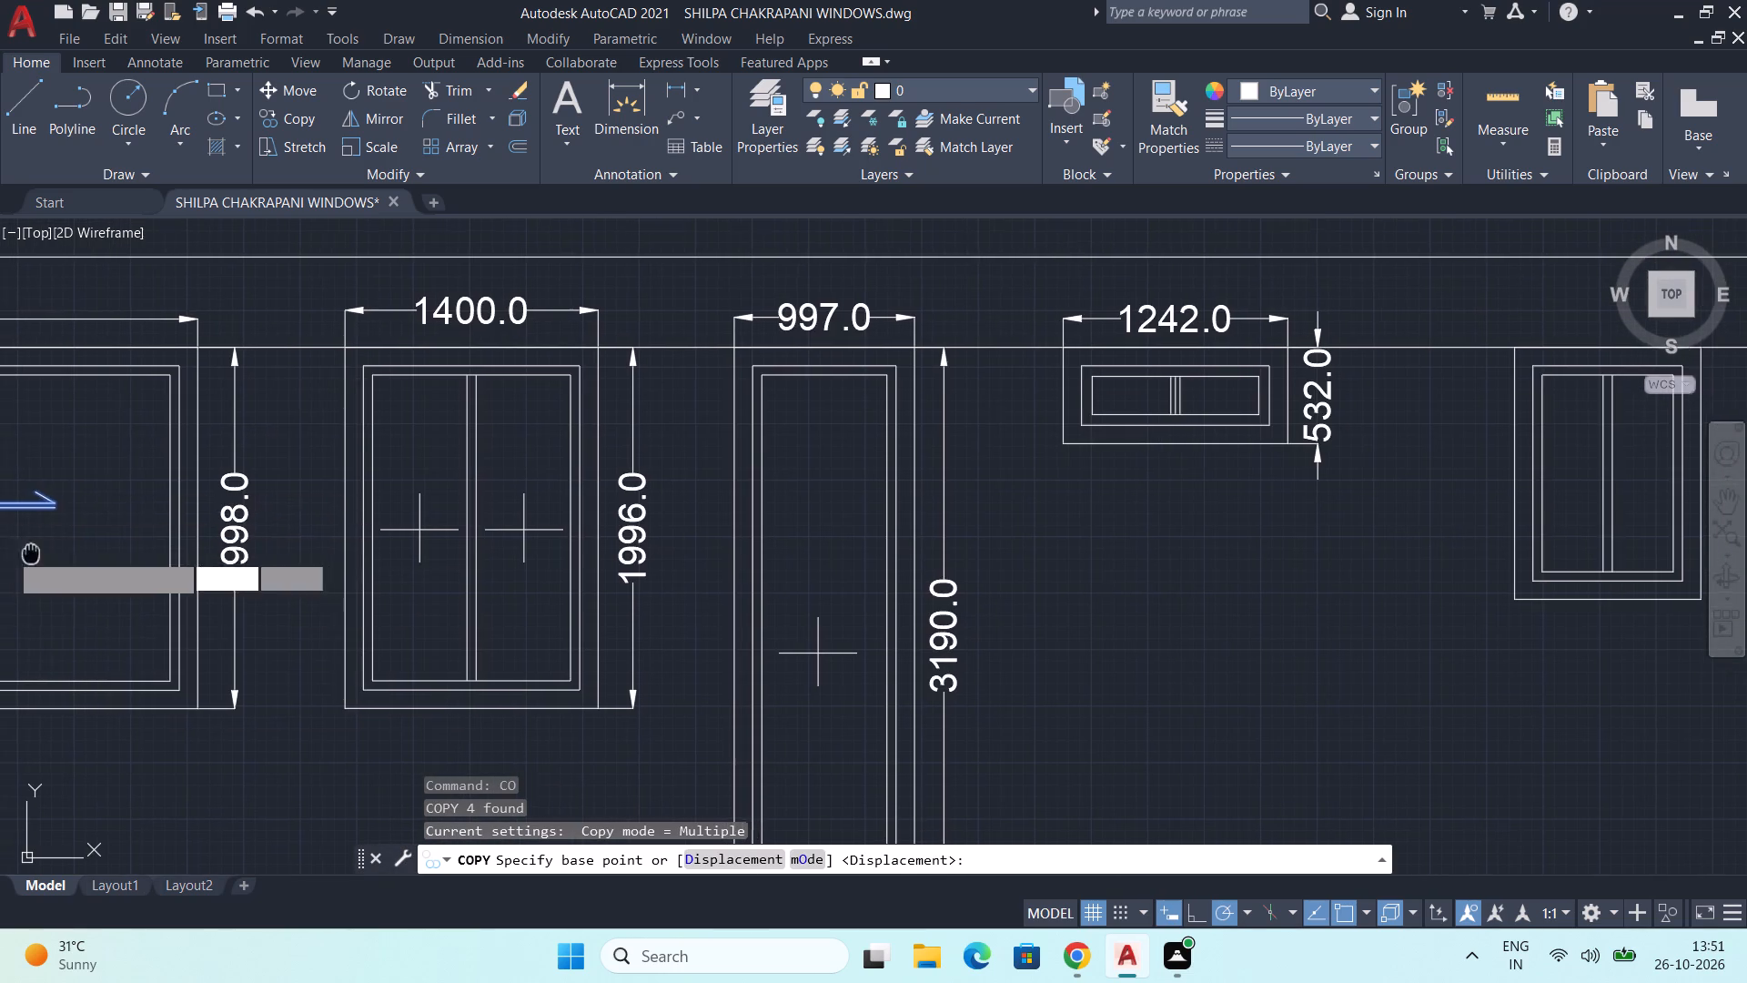
middle_click_drag(57, 553, 226, 552)
left_click(180, 503)
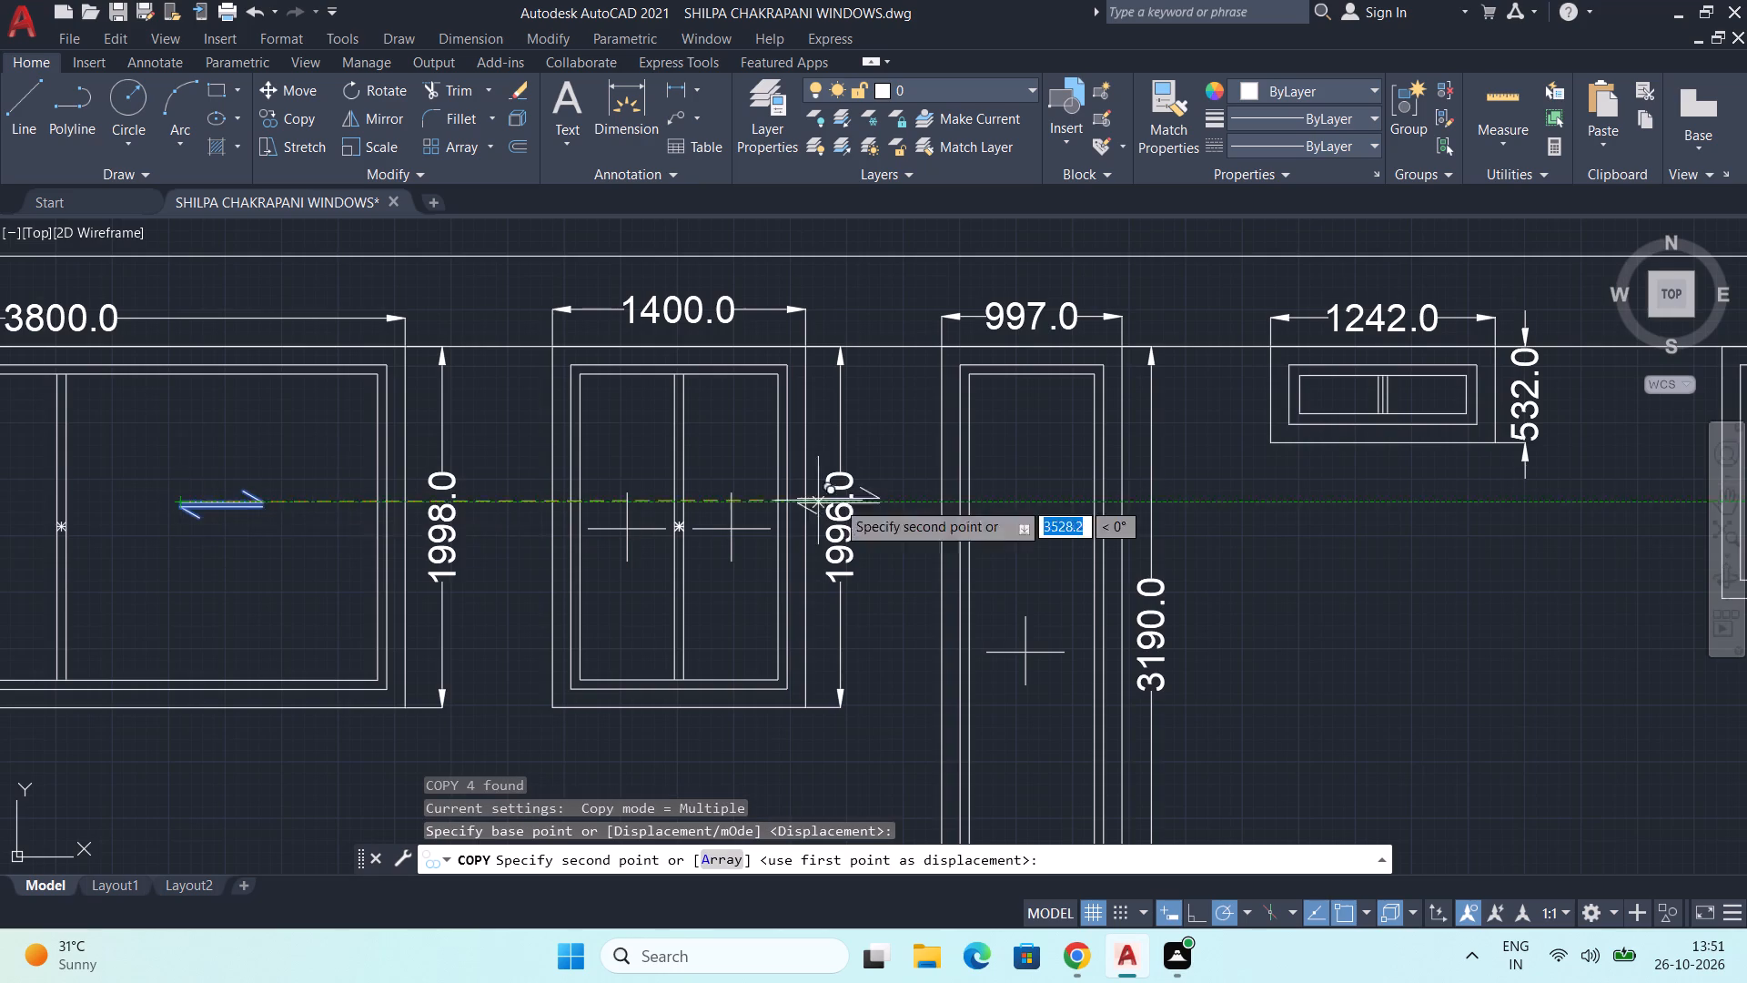
scroll(1034, 519, "down", 1)
middle_click_drag(1258, 512, 910, 542)
scroll(1059, 518, "up", 2)
scroll(1175, 572, "up", 2)
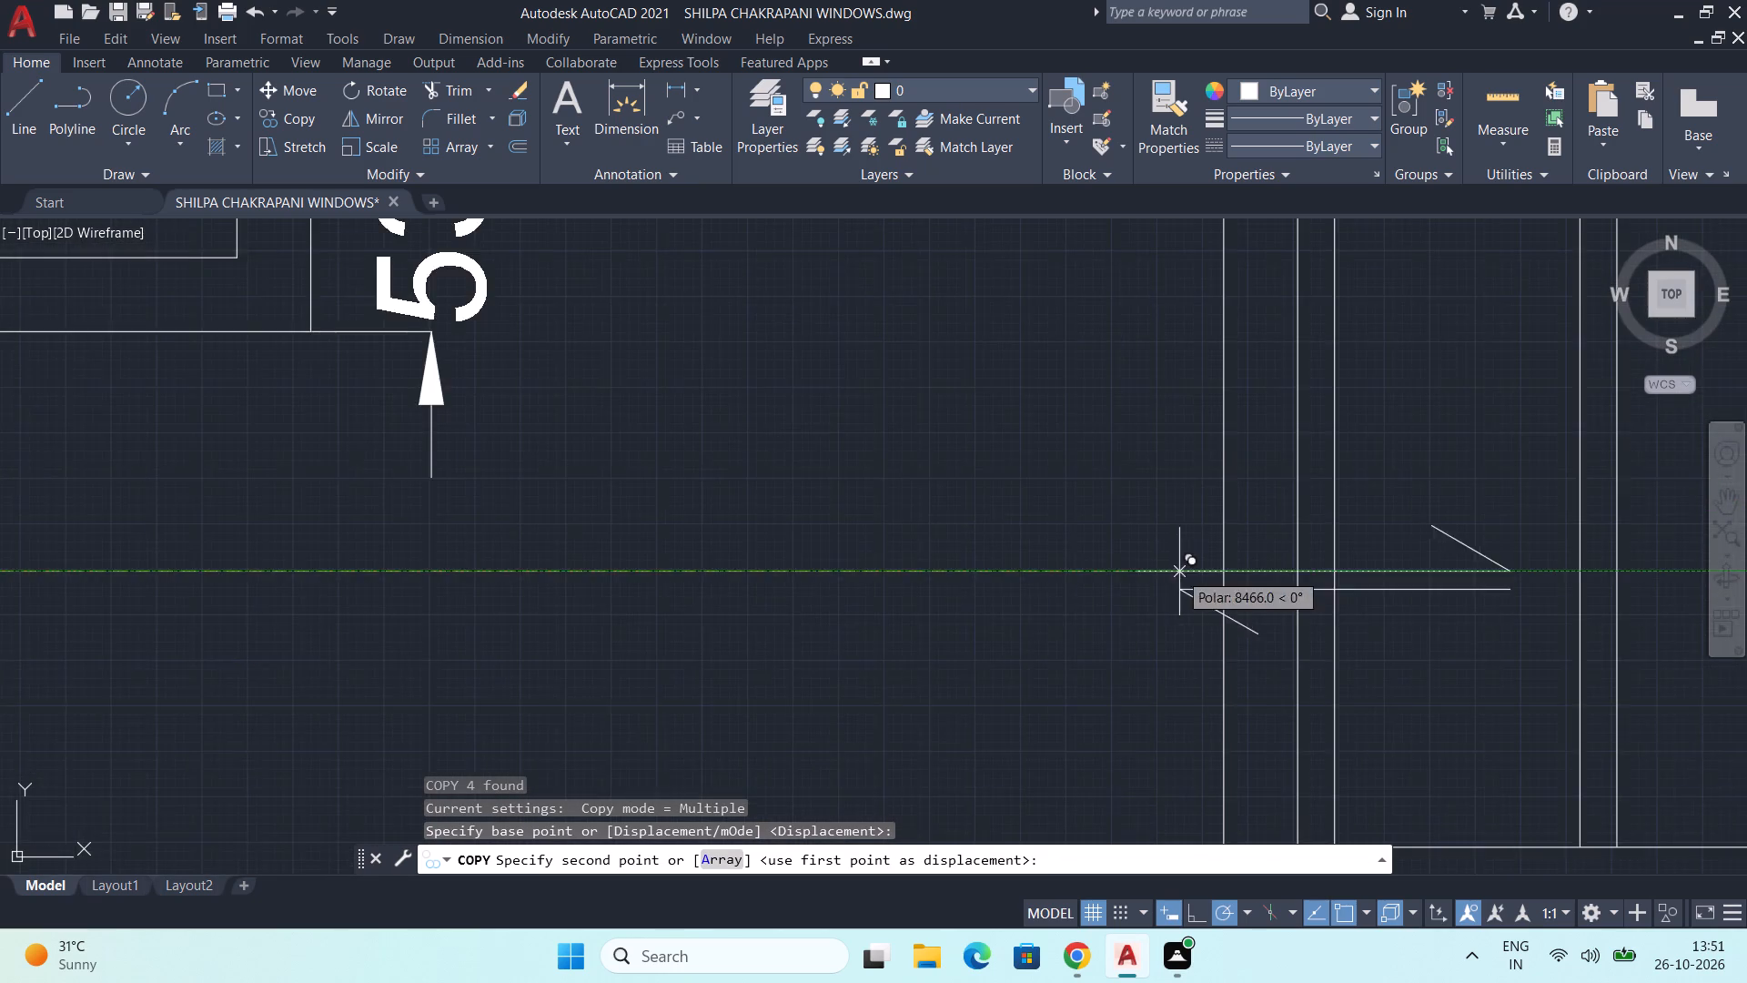
middle_click_drag(1179, 572, 898, 521)
scroll(1045, 467, "down", 4)
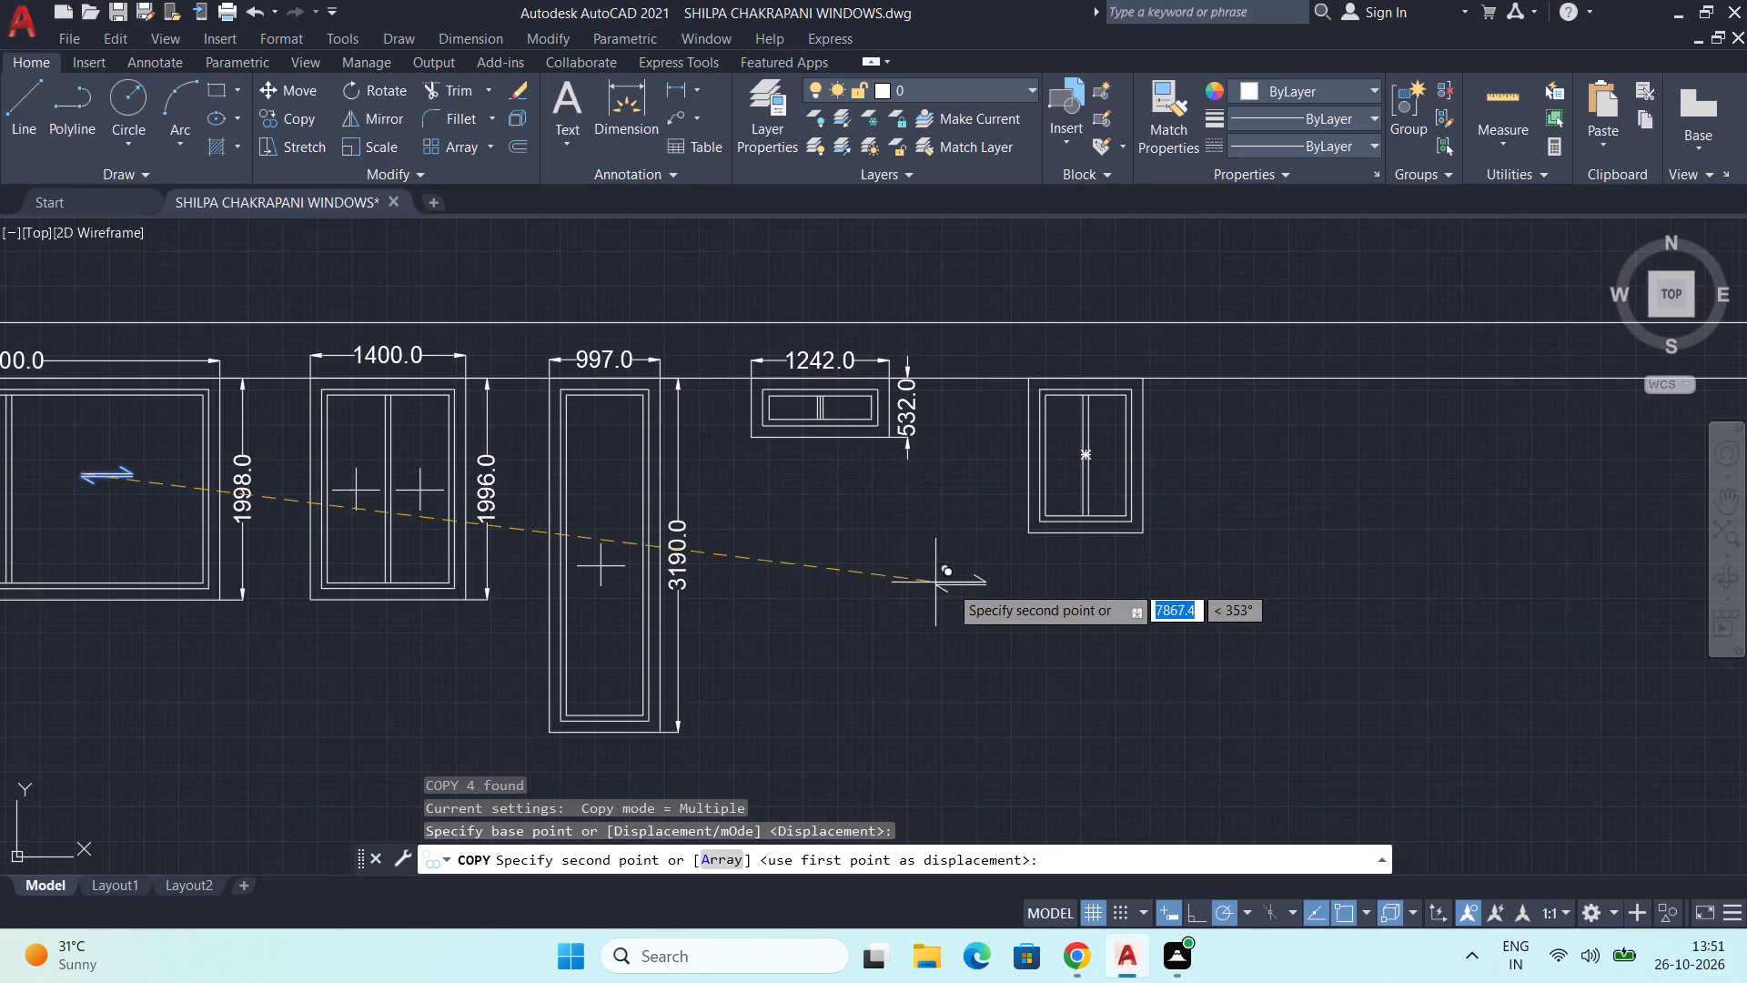
left_click(951, 585)
key("Escape")
Scale the copied sliding arrow symbol down by a factor of about 0.6 from its left end.
left_click(925, 553)
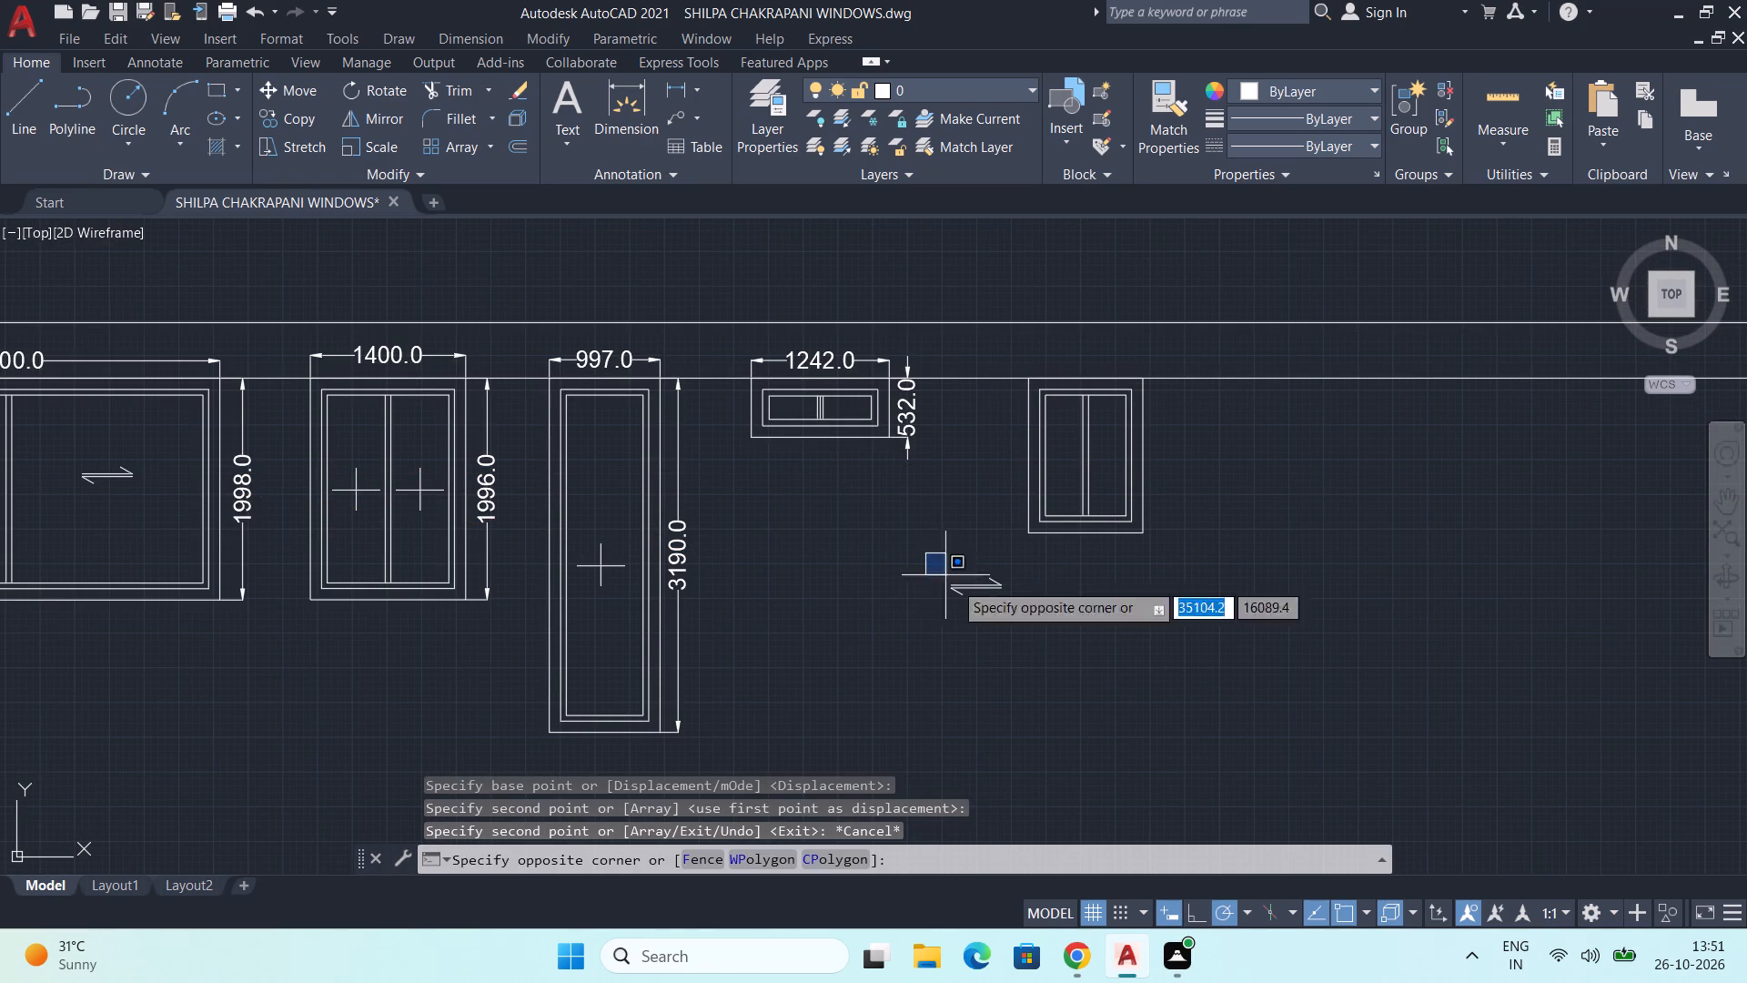
left_click(1049, 645)
type("SC")
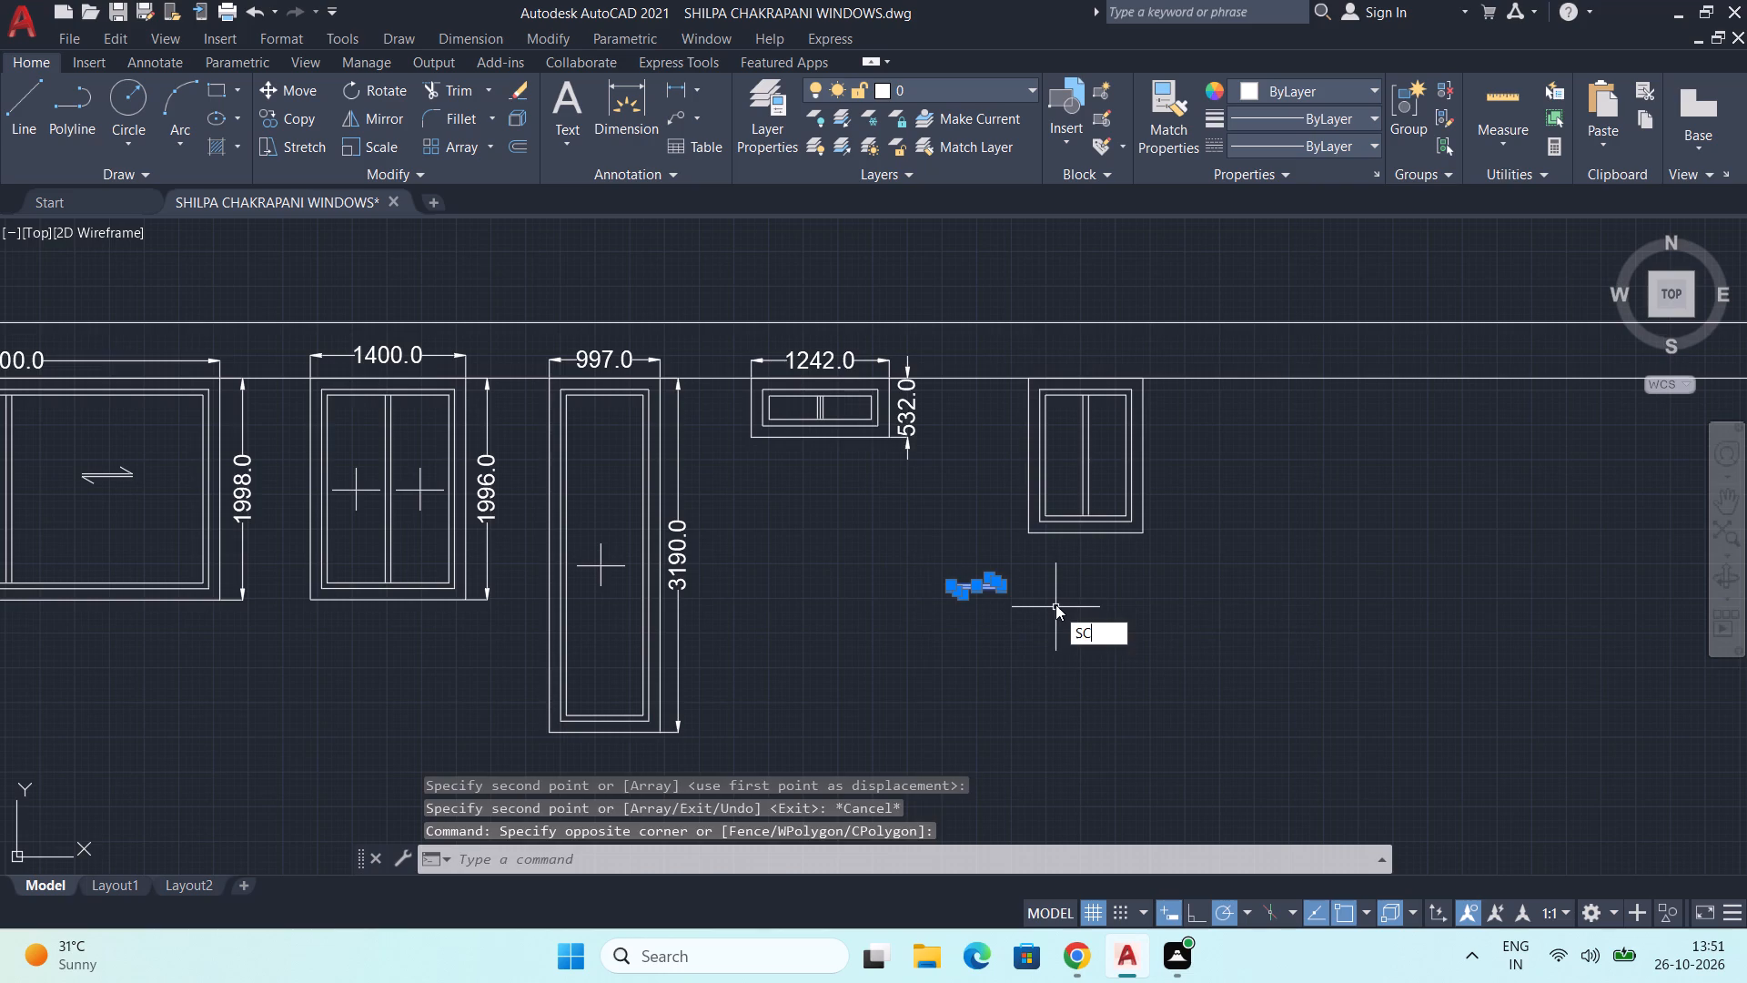
key("Return")
scroll(967, 601, "up", 2)
left_click(920, 564)
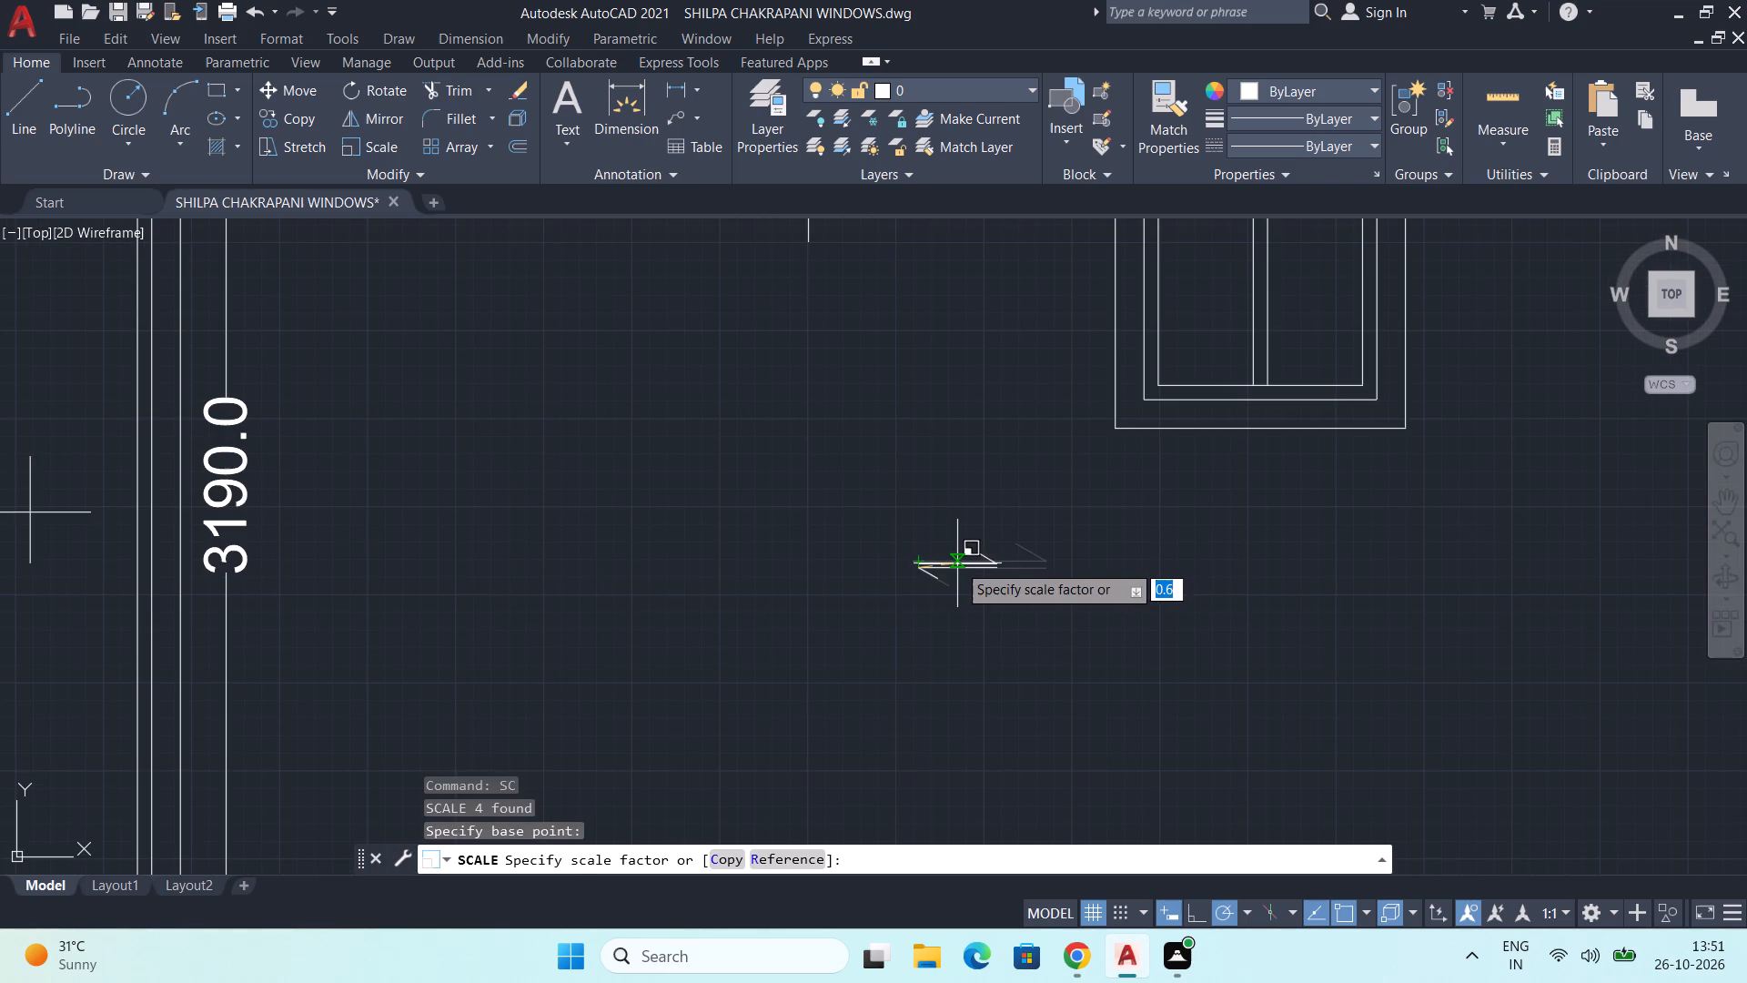
left_click(957, 563)
Move the reduced sliding arrow symbol into the new window's left pane, with its tip against the inner frame line.
left_click(873, 499)
left_click(1076, 664)
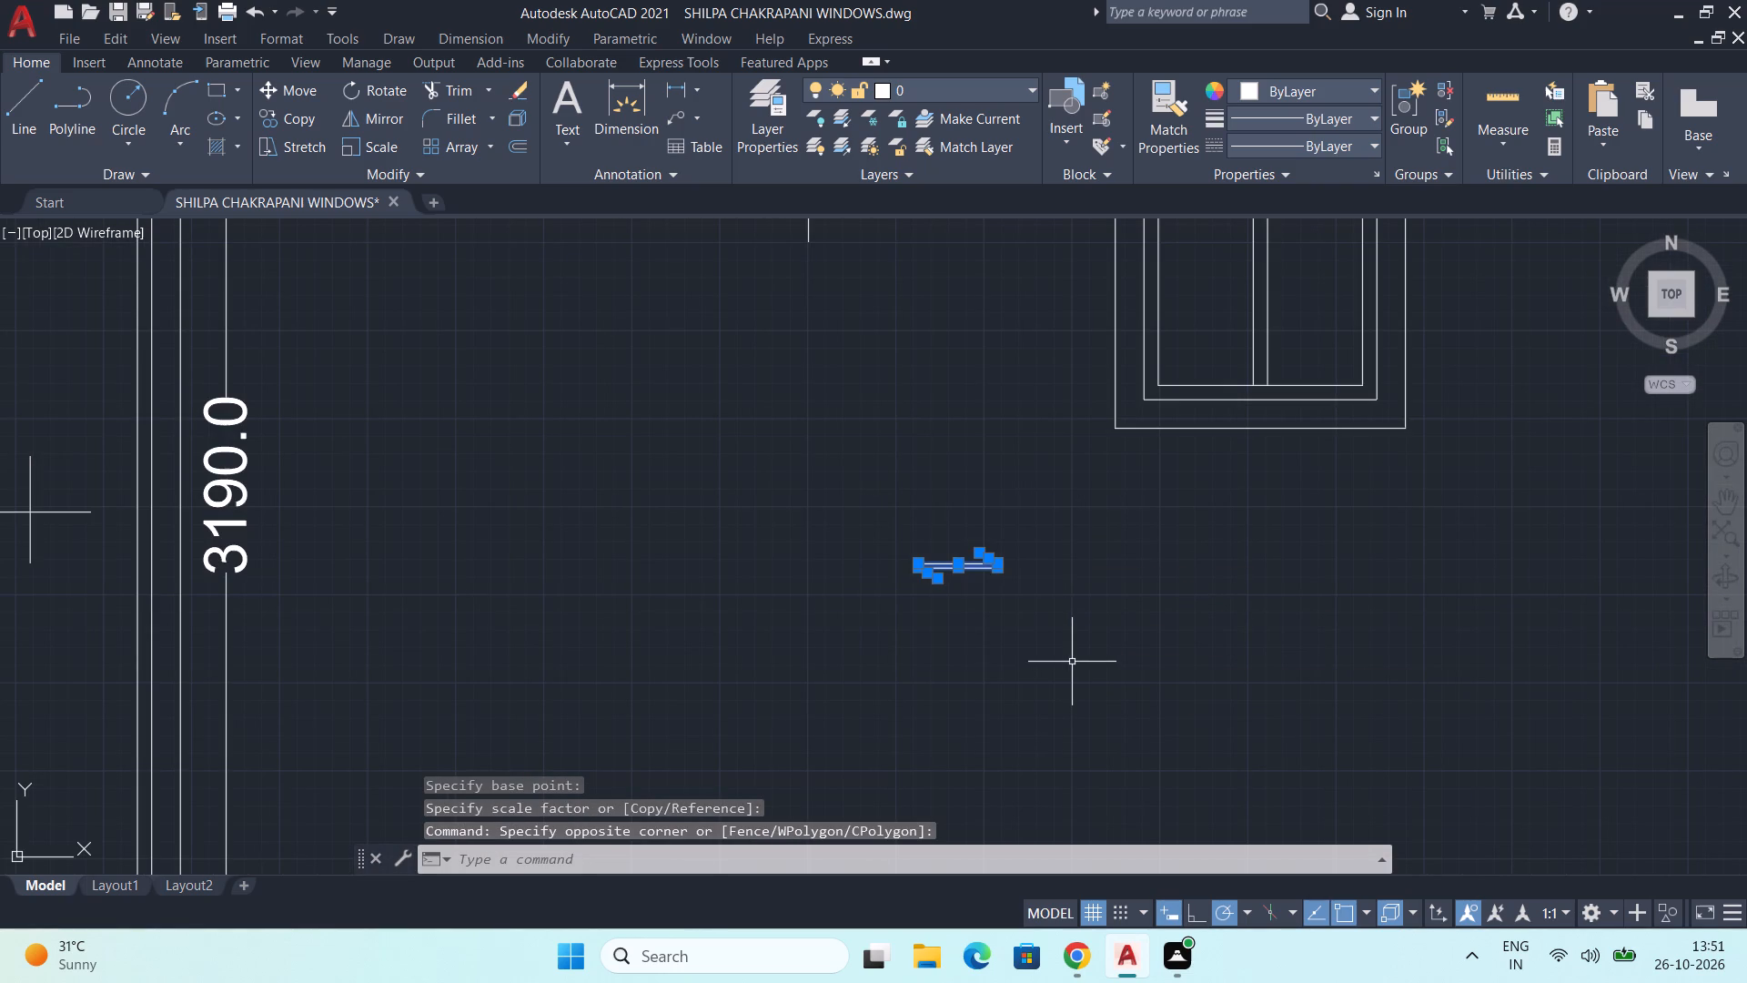
key("m")
key("Return")
scroll(901, 580, "up", 2)
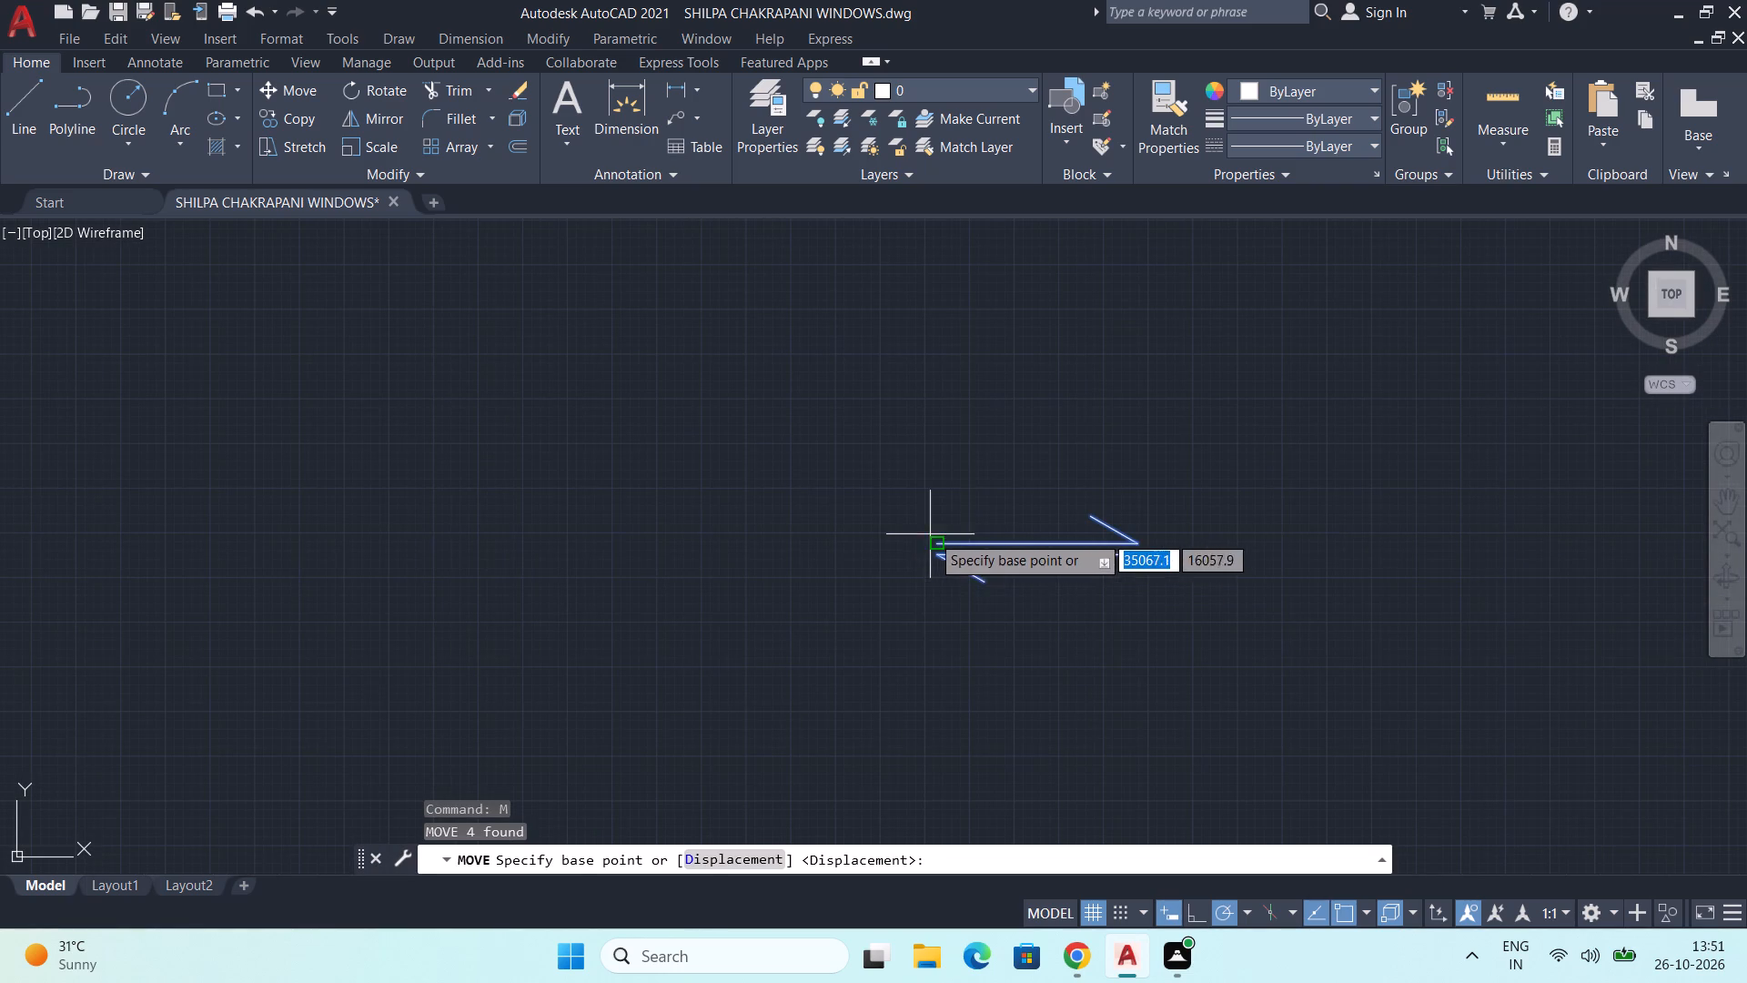
left_click(933, 559)
scroll(1095, 352, "down", 3)
middle_click_drag(1099, 357, 1047, 509)
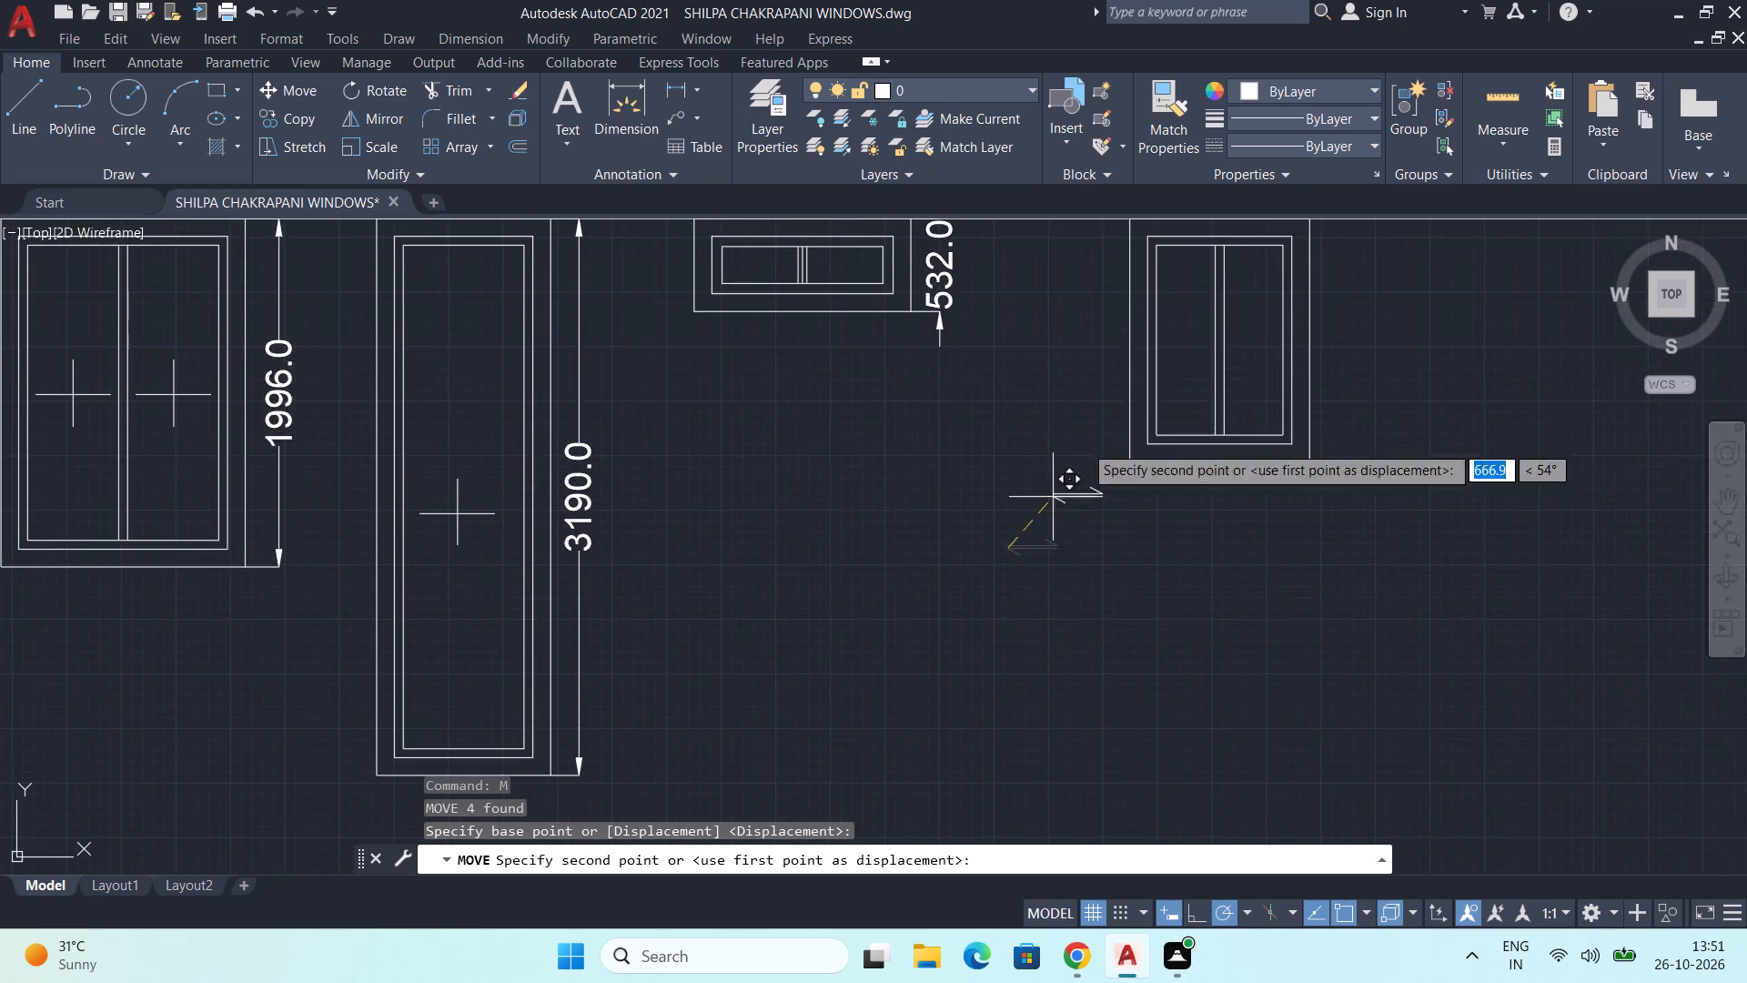
middle_click_drag(1125, 380, 1106, 467)
scroll(1106, 467, "up", 3)
middle_click_drag(1181, 410, 922, 491)
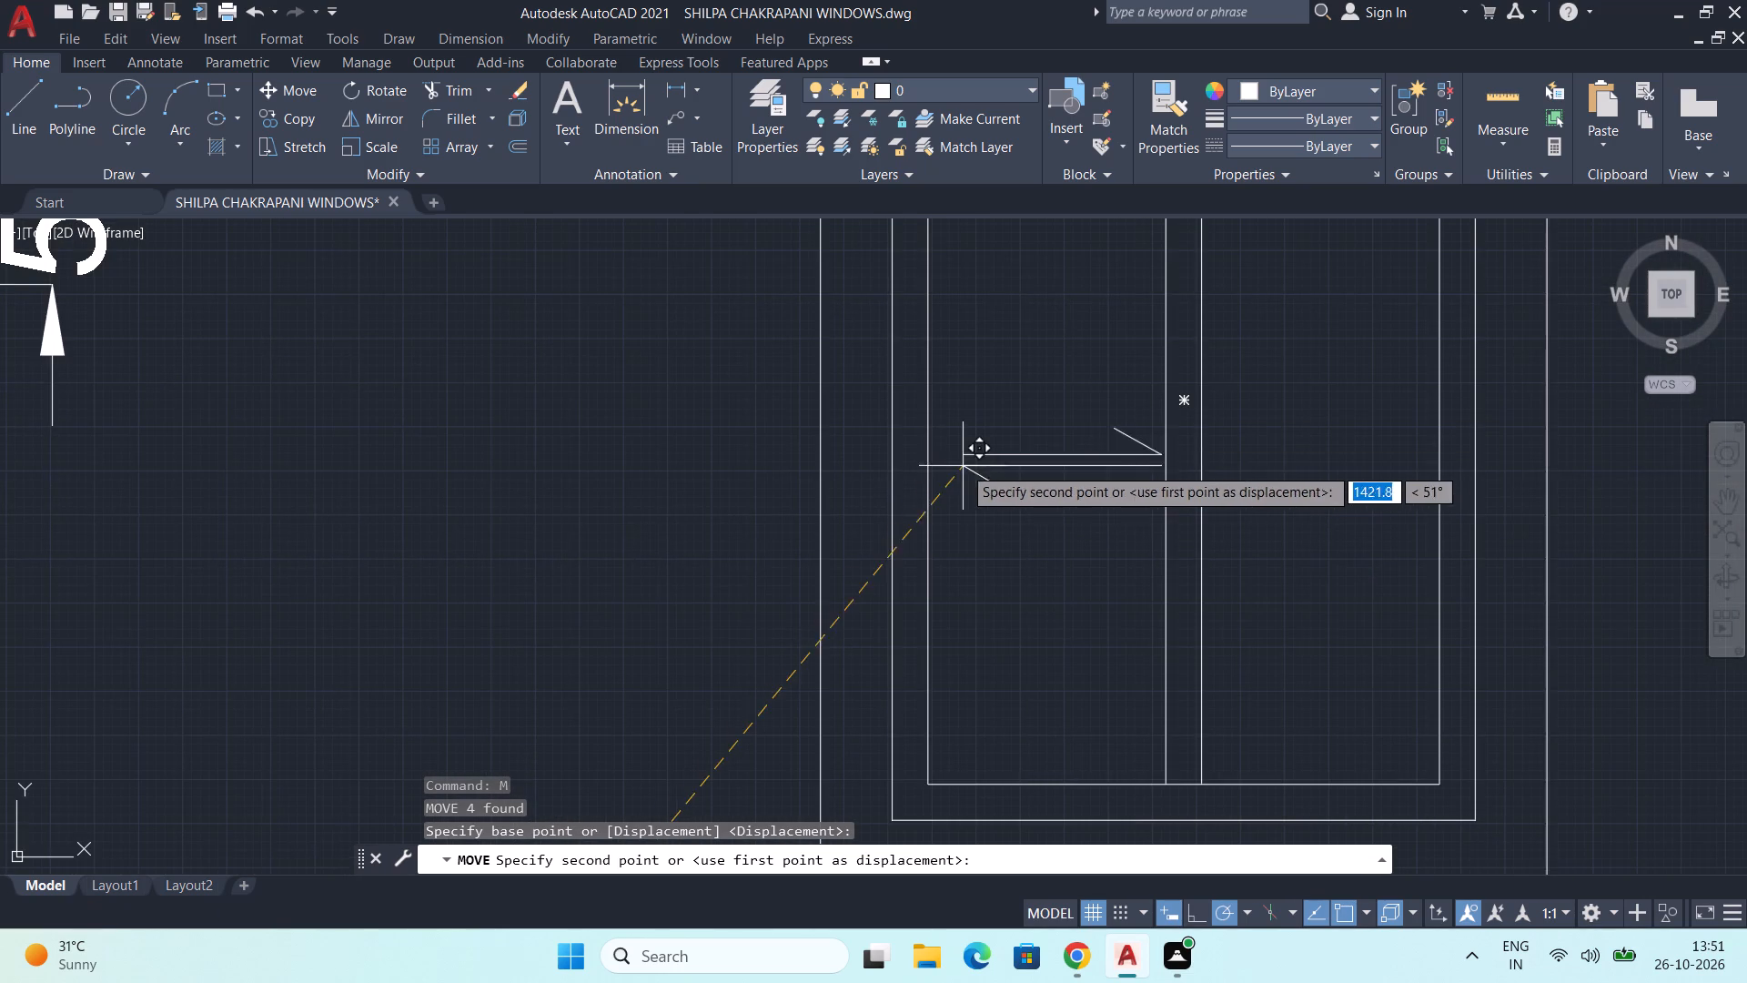
scroll(972, 457, "down", 2)
scroll(972, 457, "up", 1)
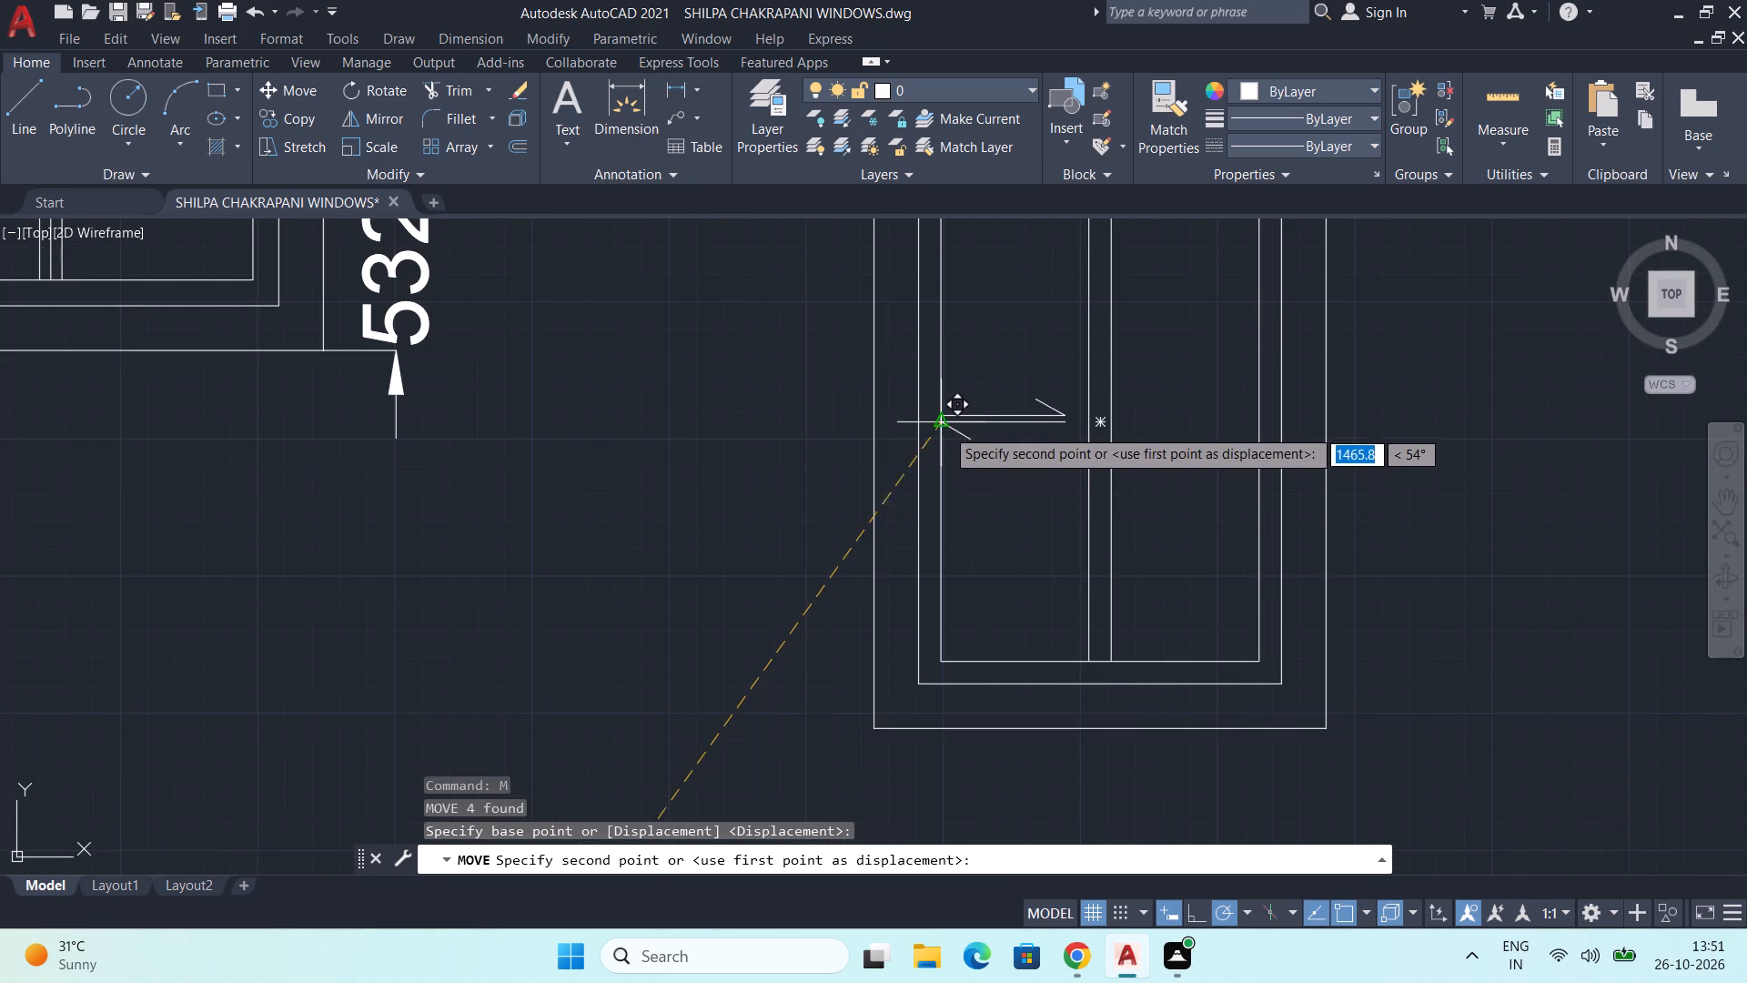
left_click(952, 421)
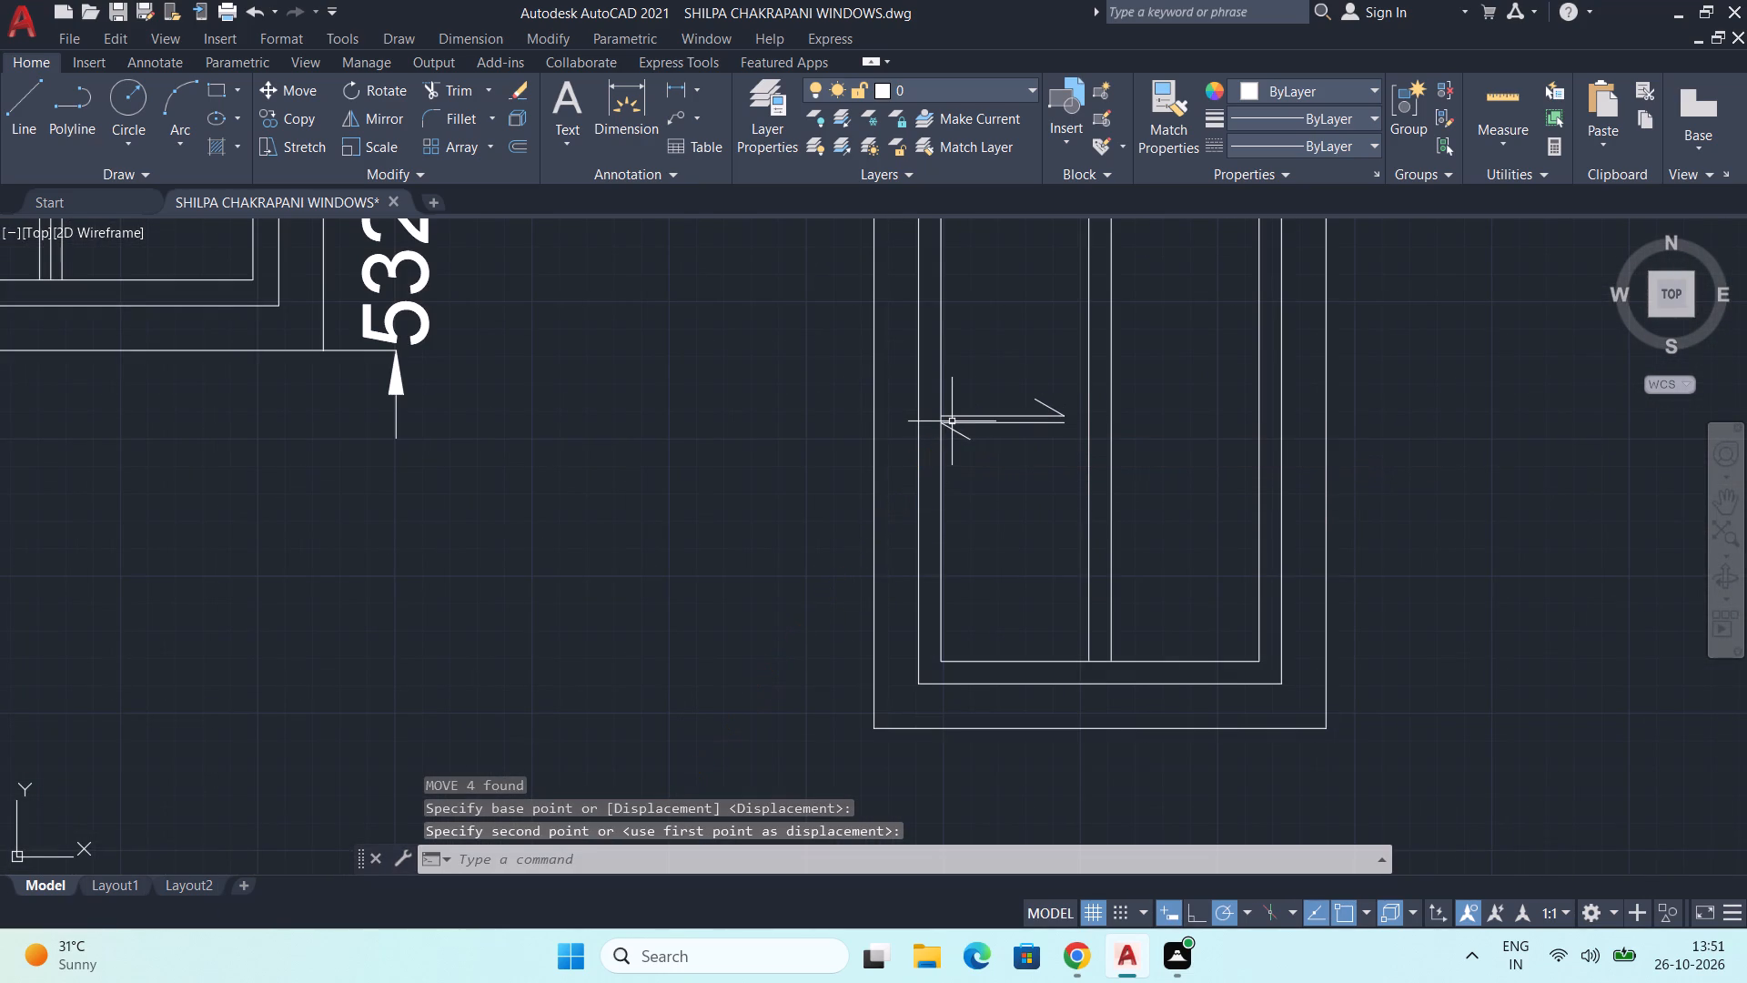
Shift the sliding arrow symbol slightly to the right so it sits clear of the frame inside the left pane.
scroll(952, 421, "up", 2)
left_click(879, 363)
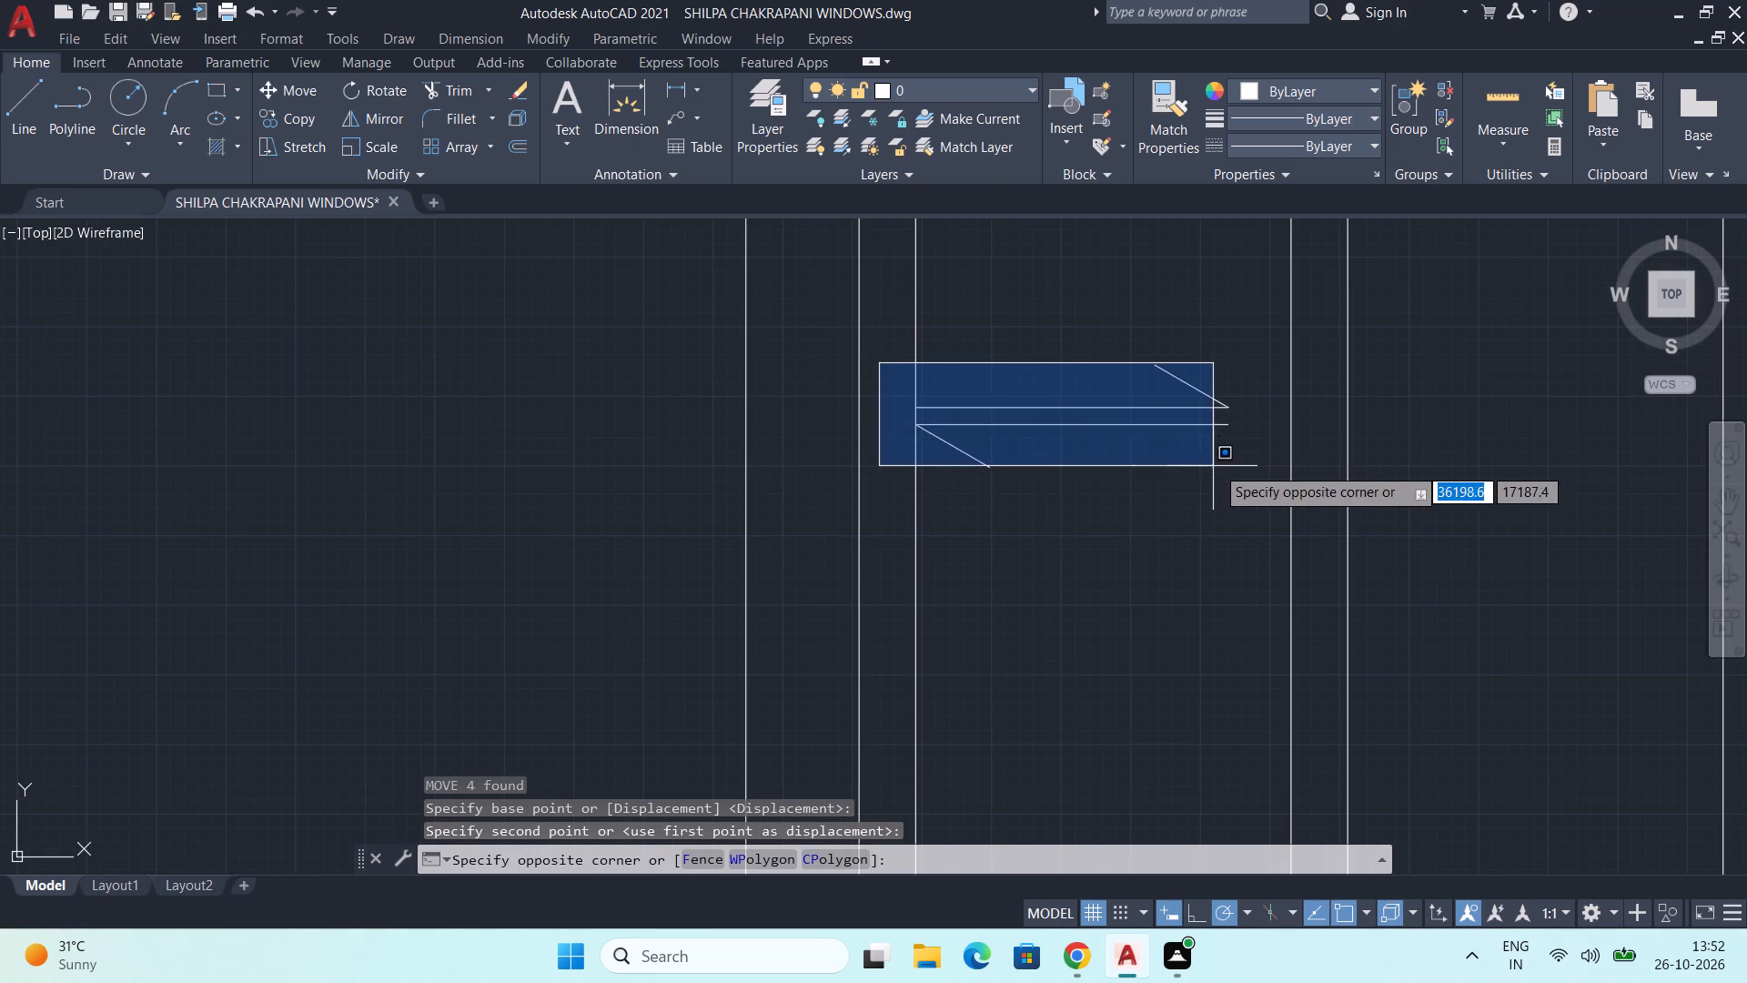
left_click(1257, 484)
key("m")
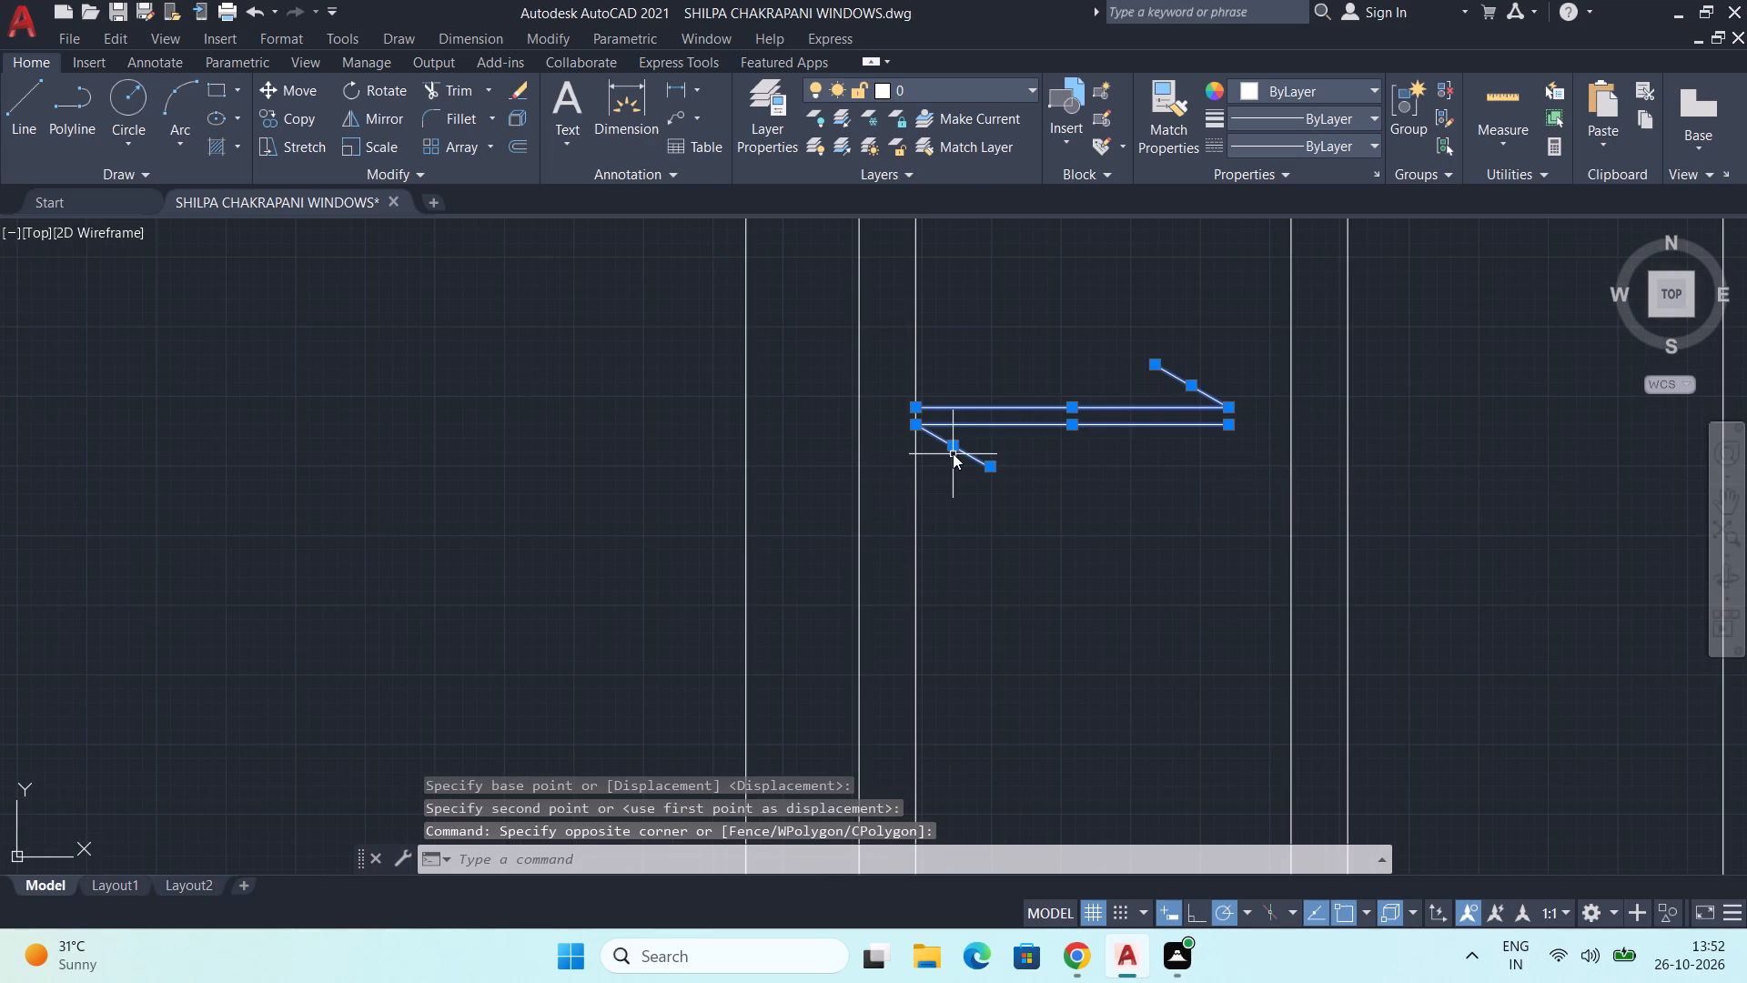
key("Return")
left_click(913, 428)
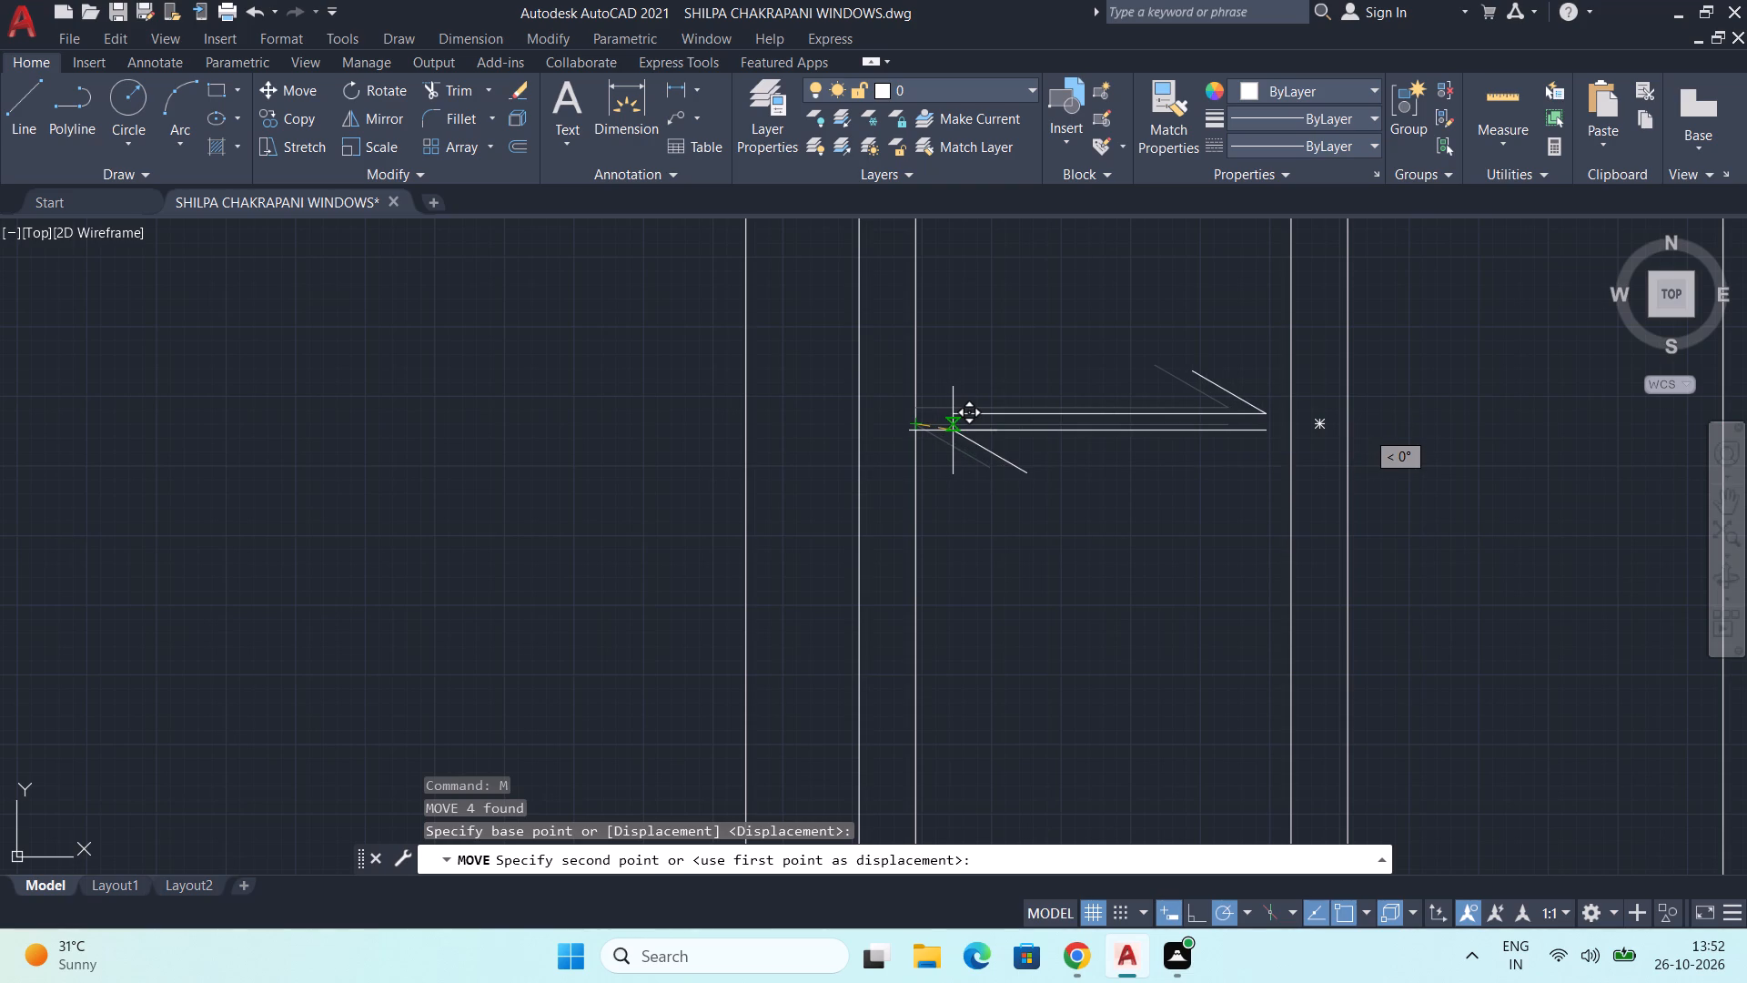
left_click(953, 431)
Copy the sliding arrow symbol from the new window's left pane about 388 units horizontally into its right pane.
scroll(957, 430, "down", 2)
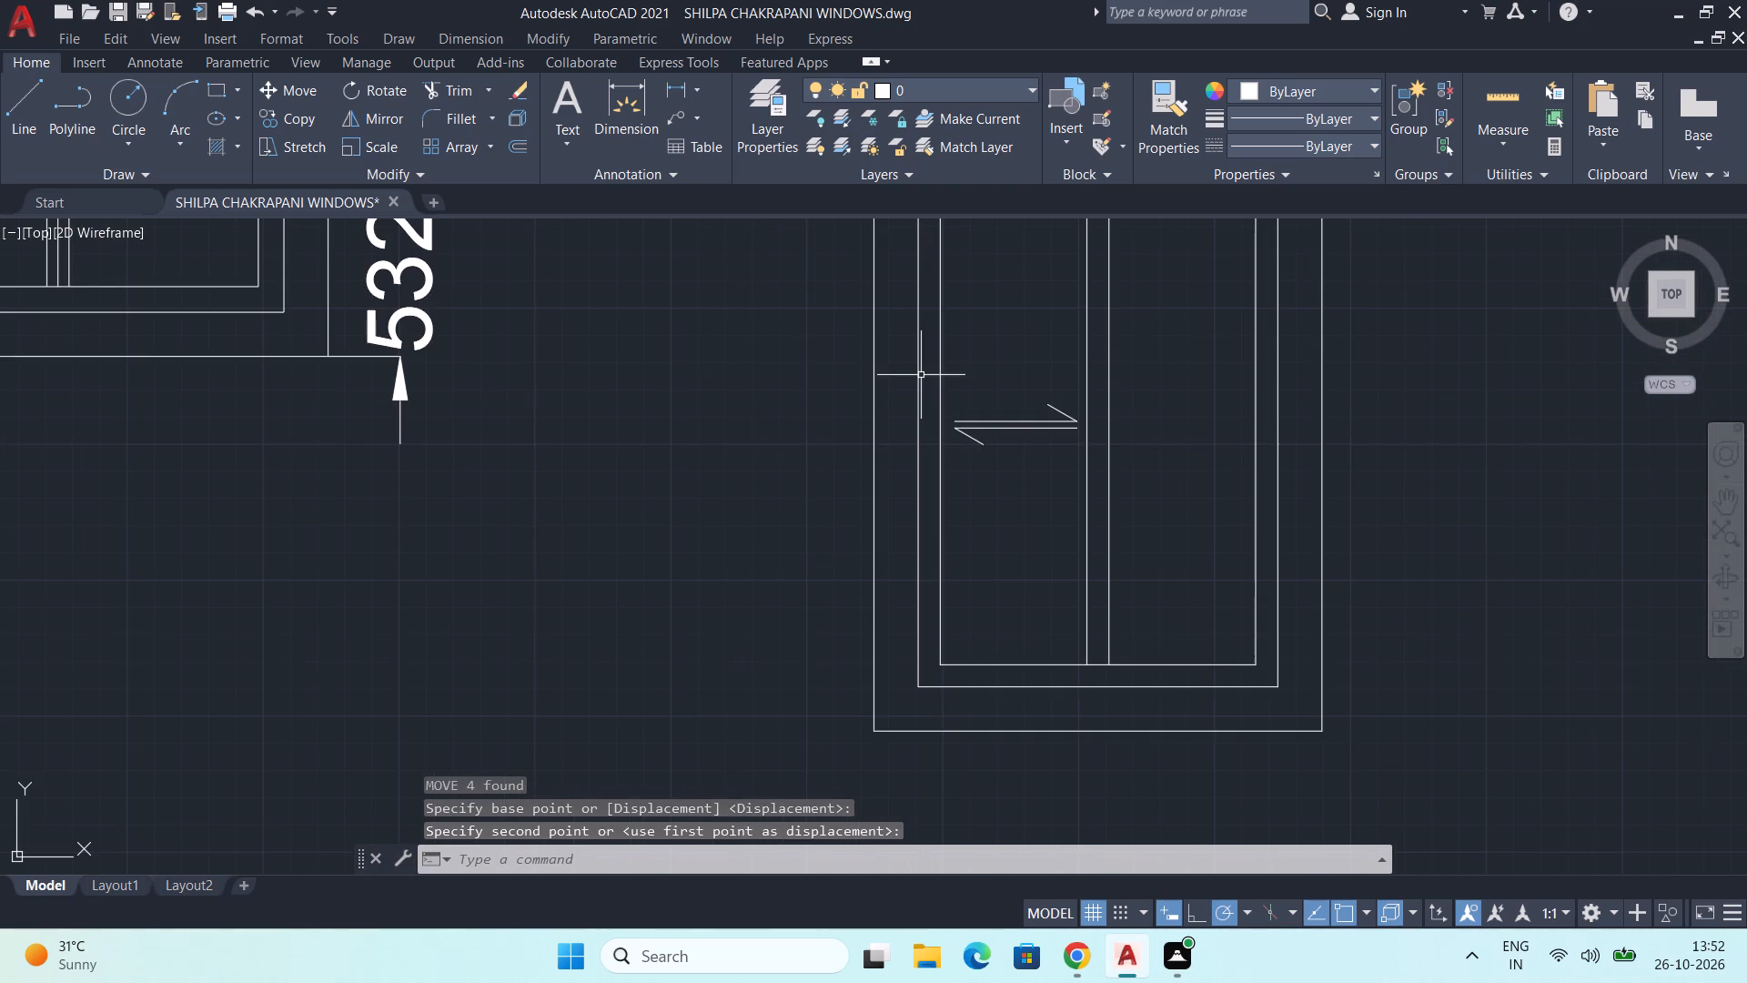
left_click(921, 374)
left_click(926, 395)
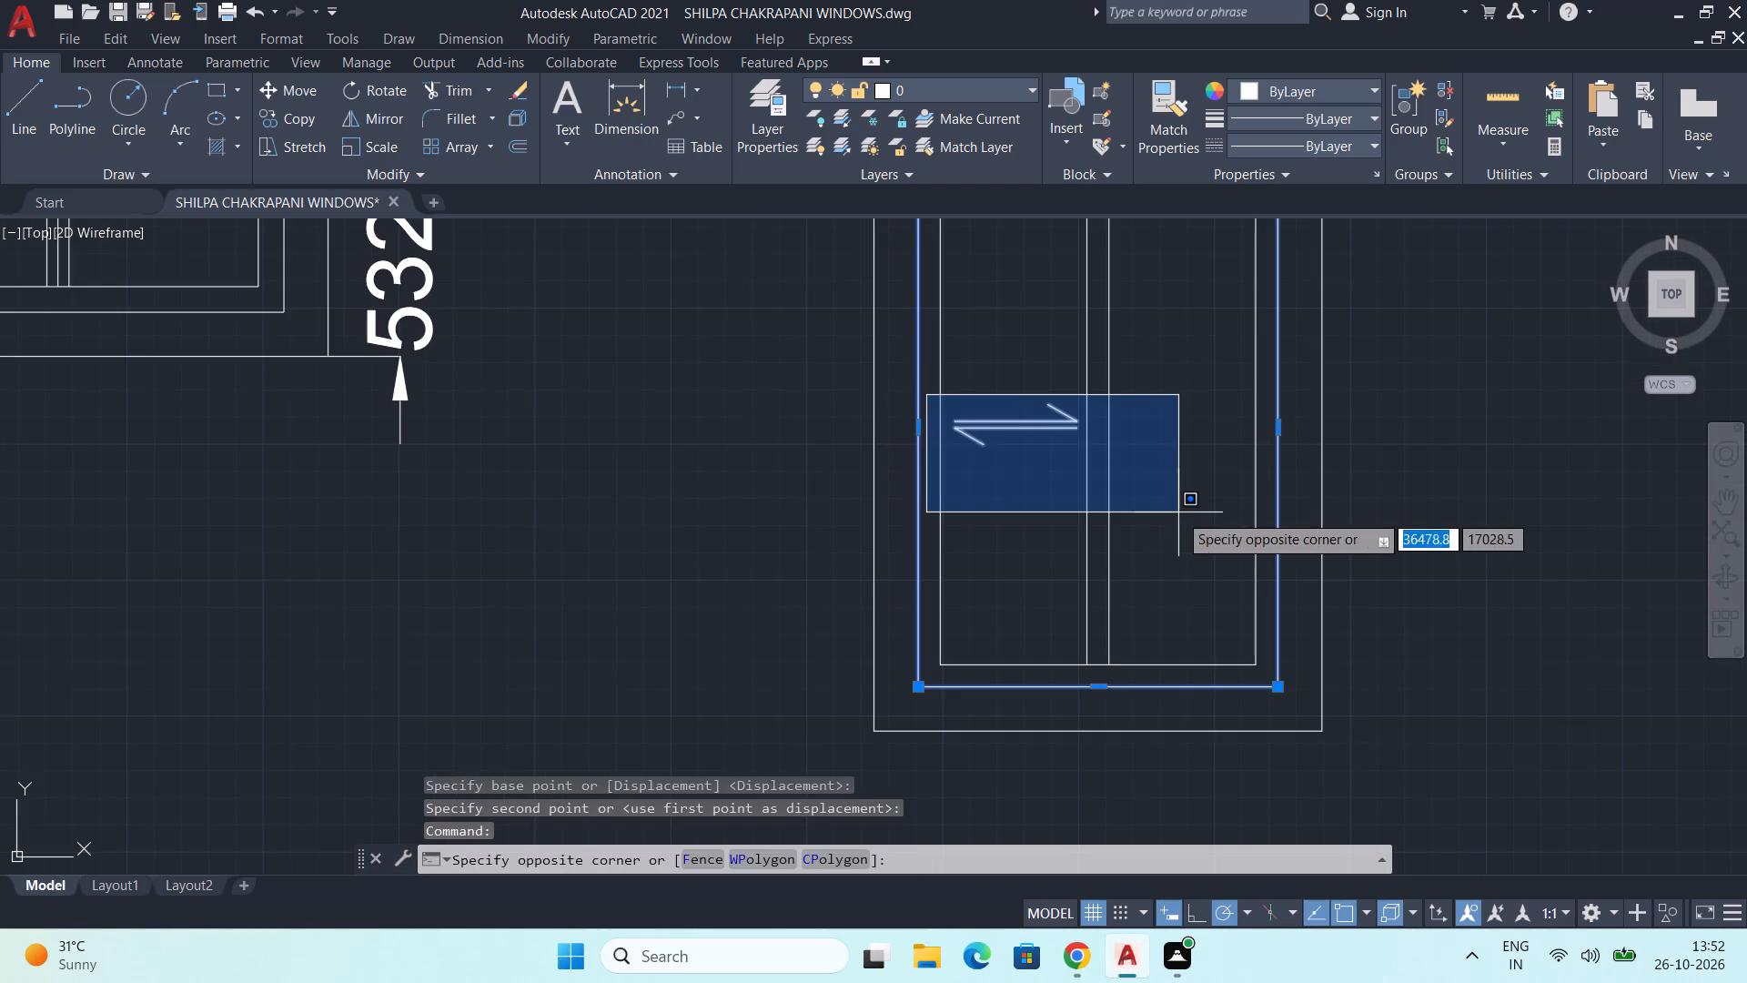
left_click(1181, 515)
middle_click_drag(987, 480, 956, 502)
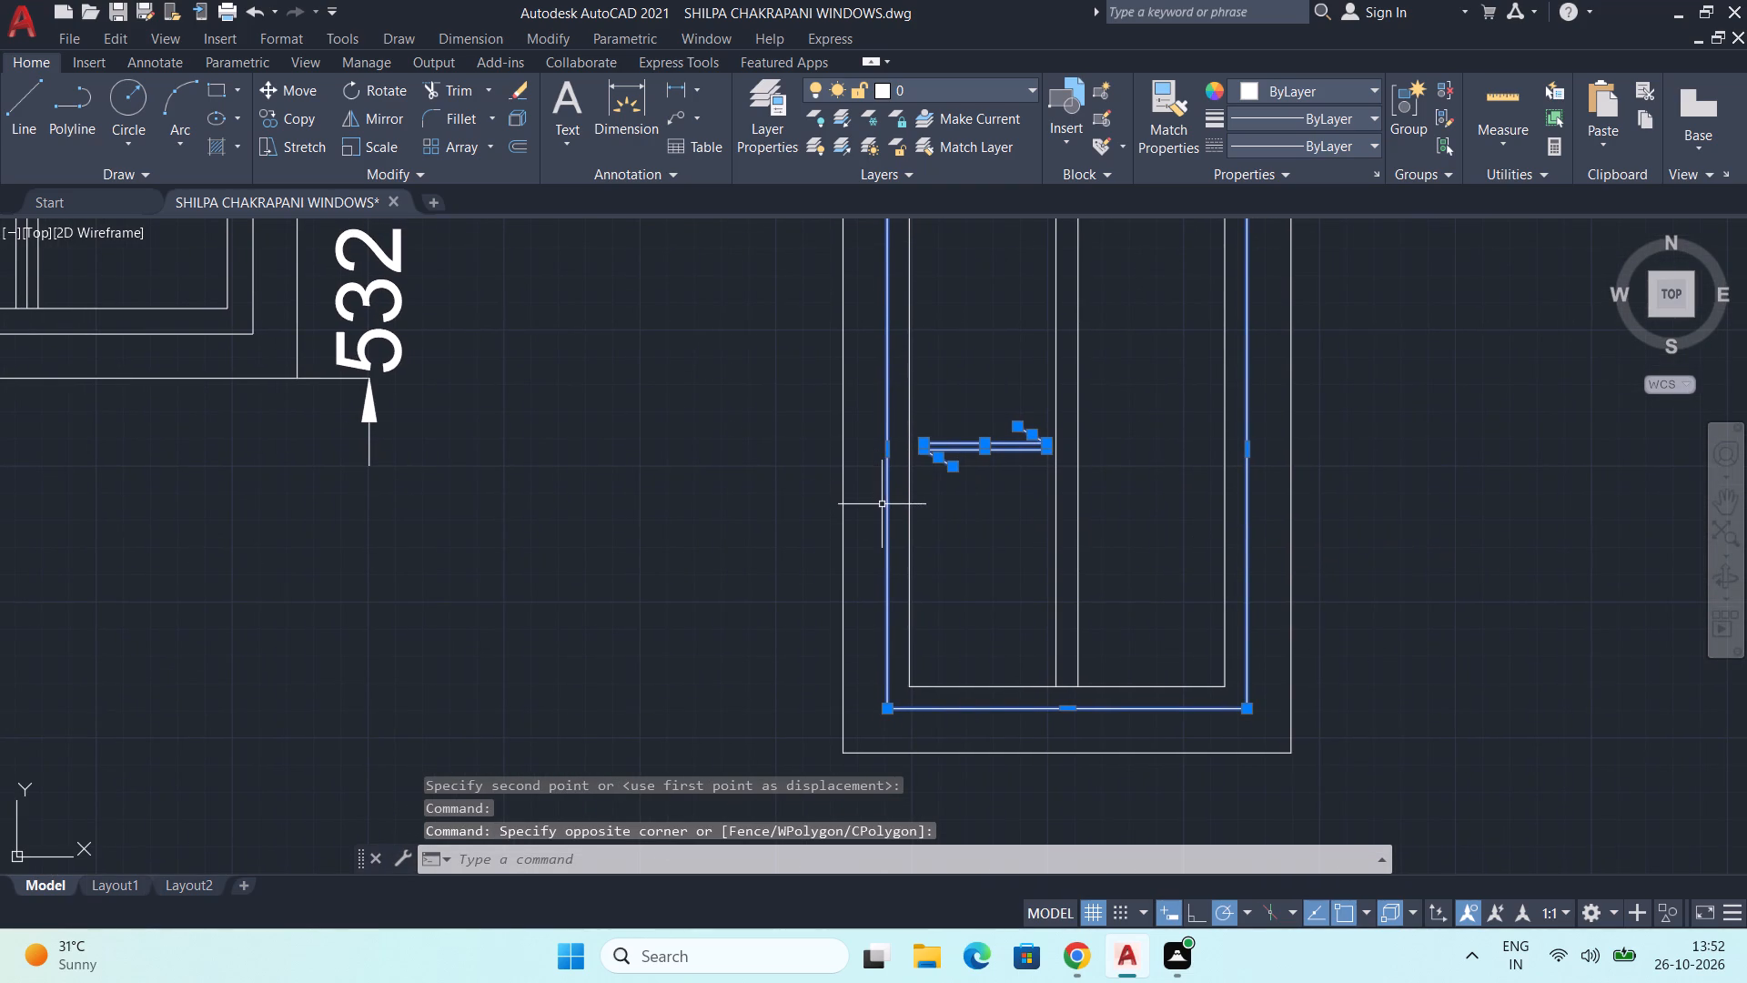
left_click(888, 508)
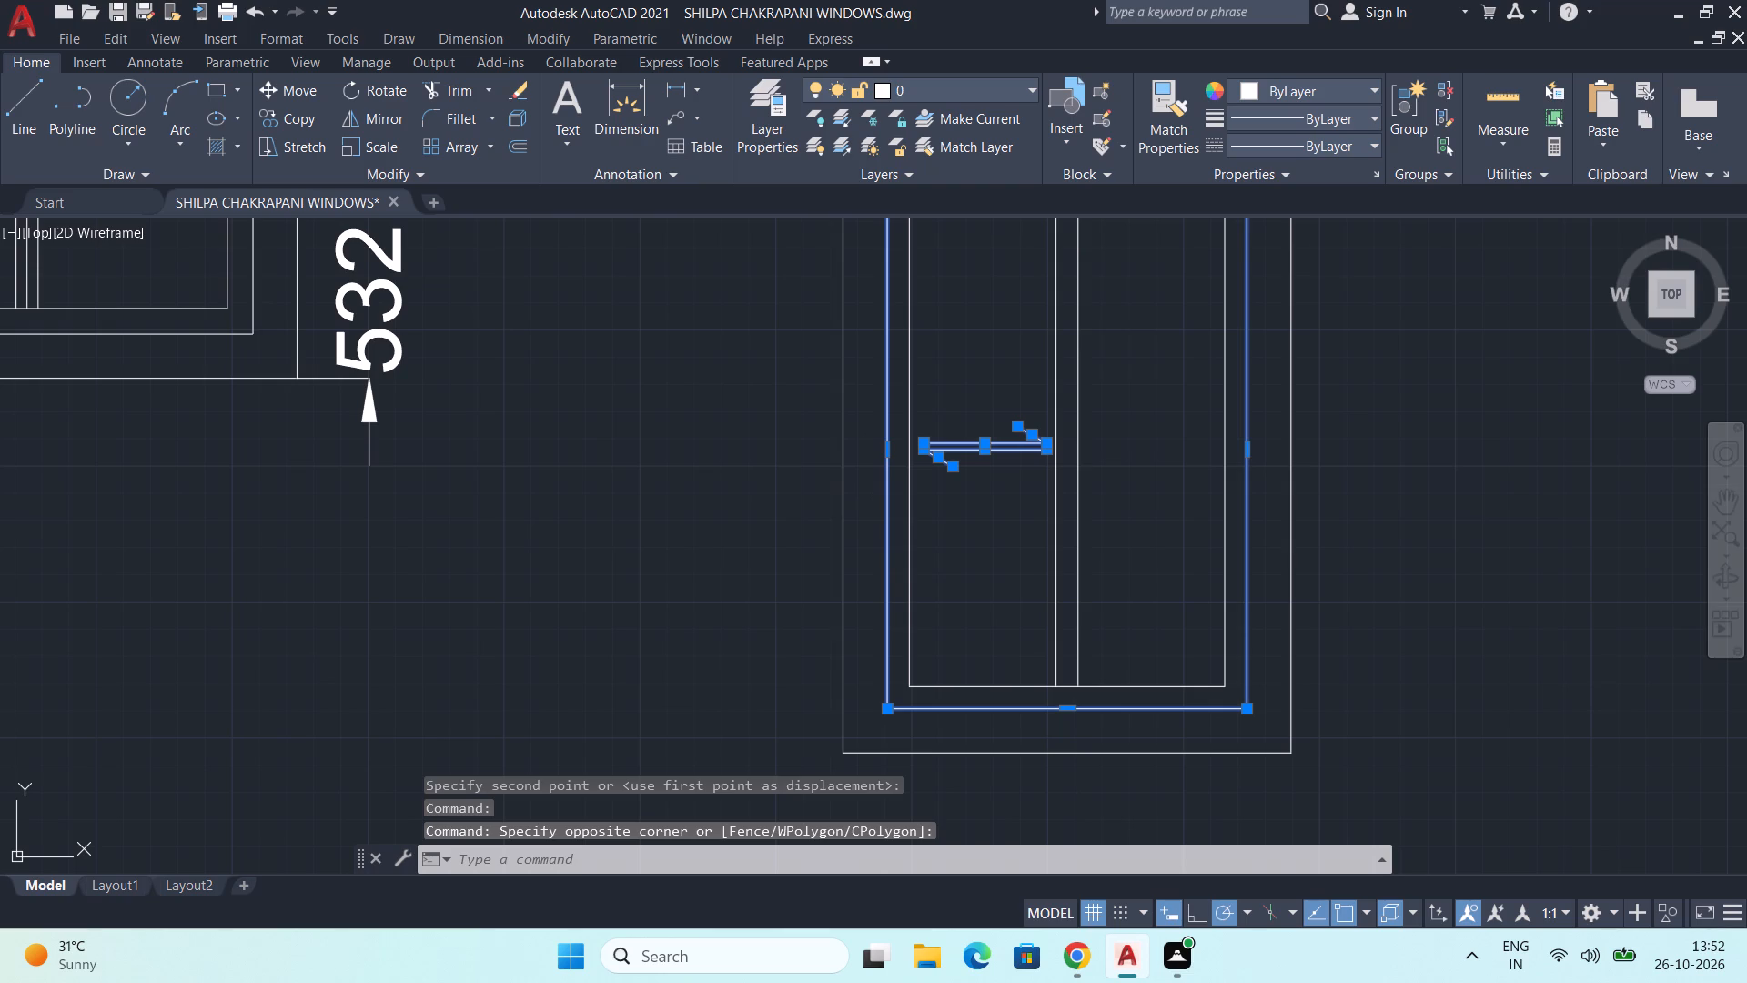
left_click(888, 508, "shift")
middle_click_drag(983, 507, 918, 508)
key("c")
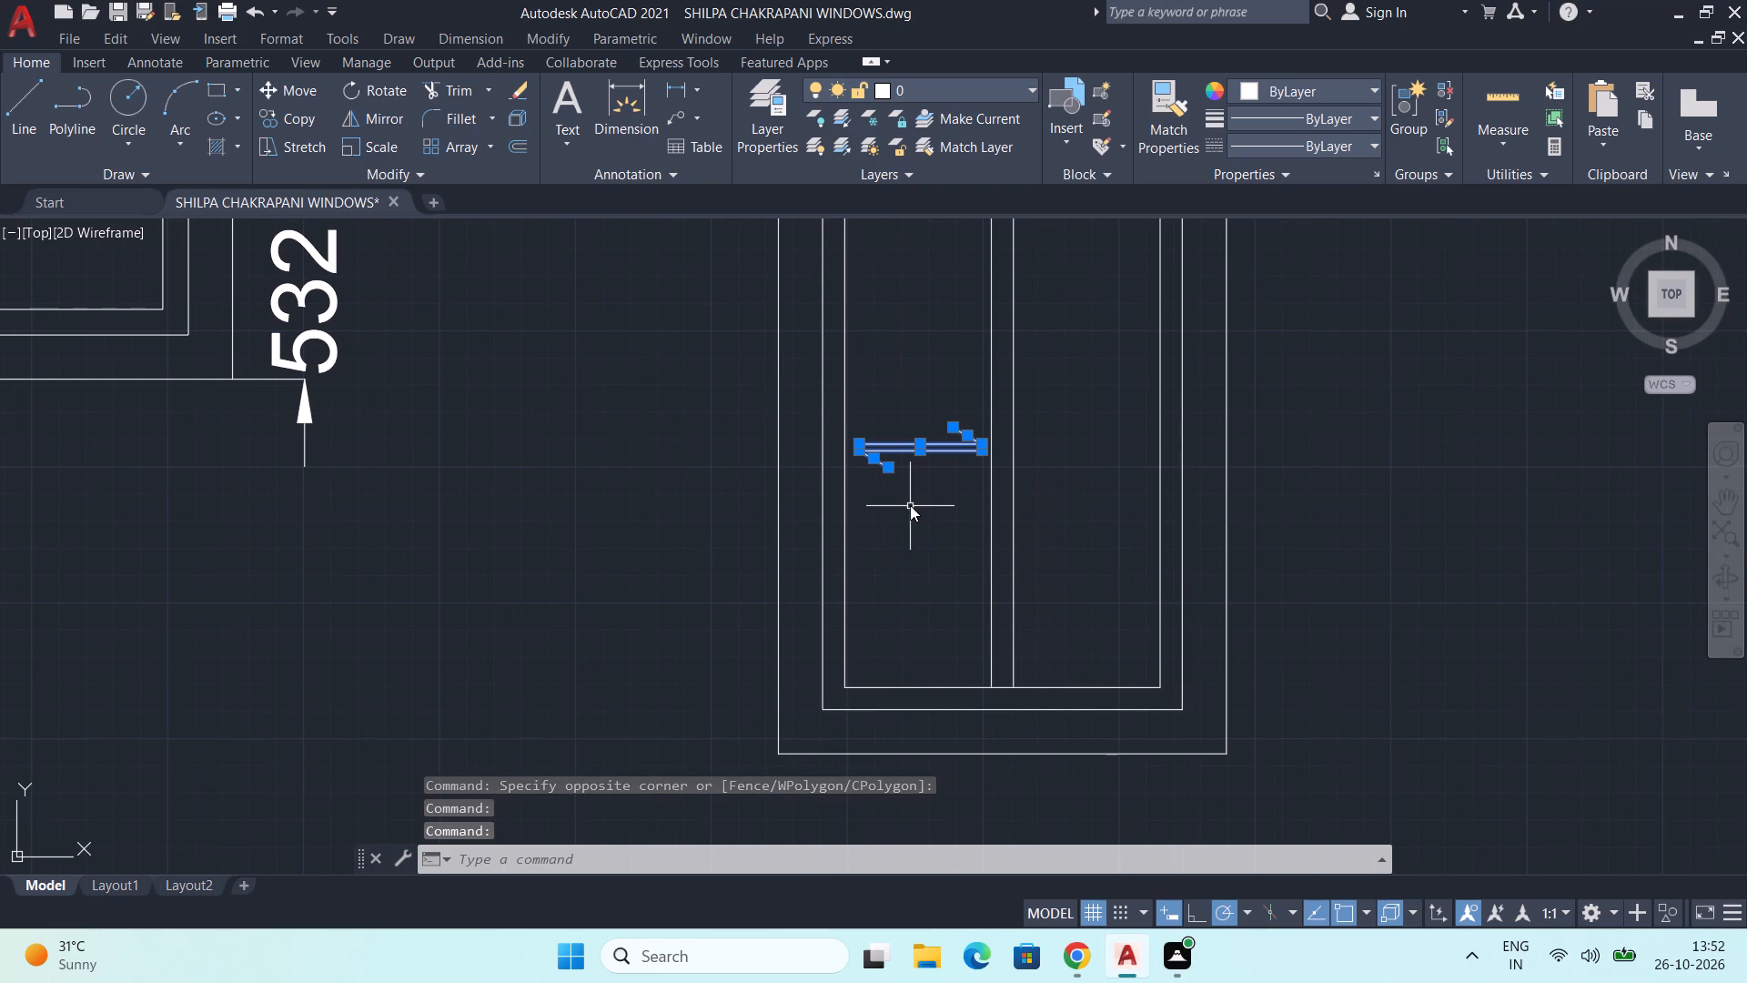
key("o")
key("Return")
left_click_drag(859, 455, 888, 455)
scroll(1053, 453, "down", 1)
scroll(1045, 462, "up", 1)
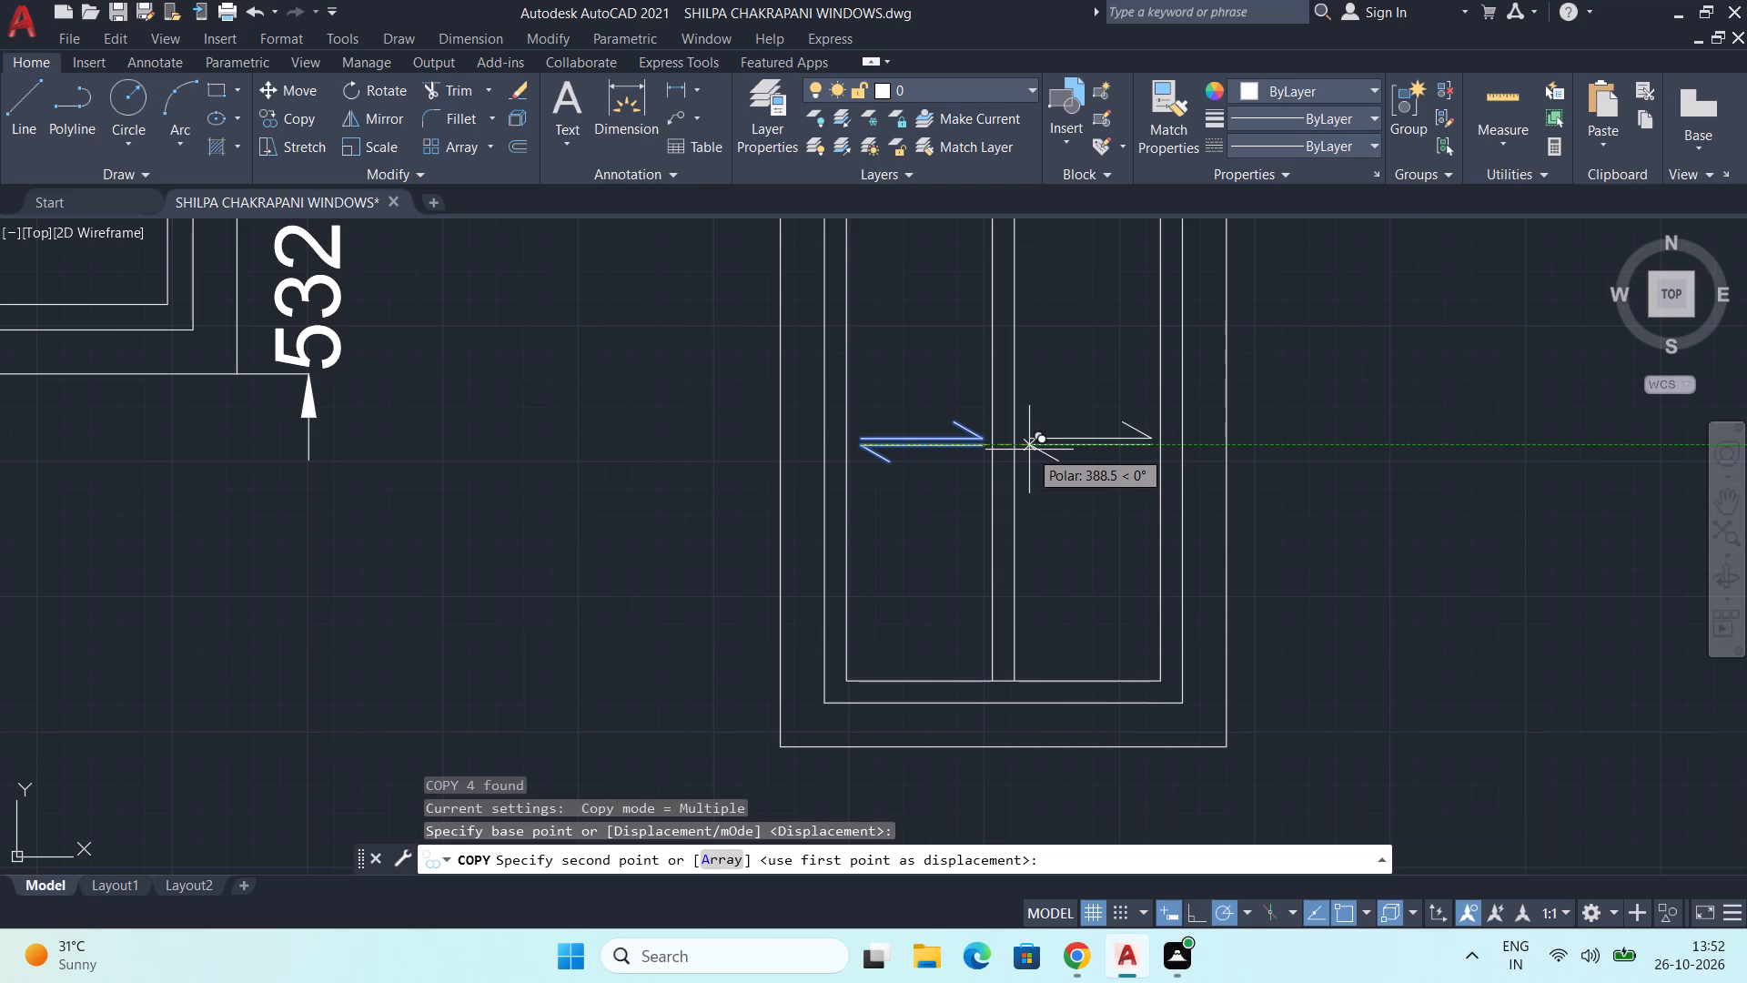
left_click(1029, 450)
key("Escape")
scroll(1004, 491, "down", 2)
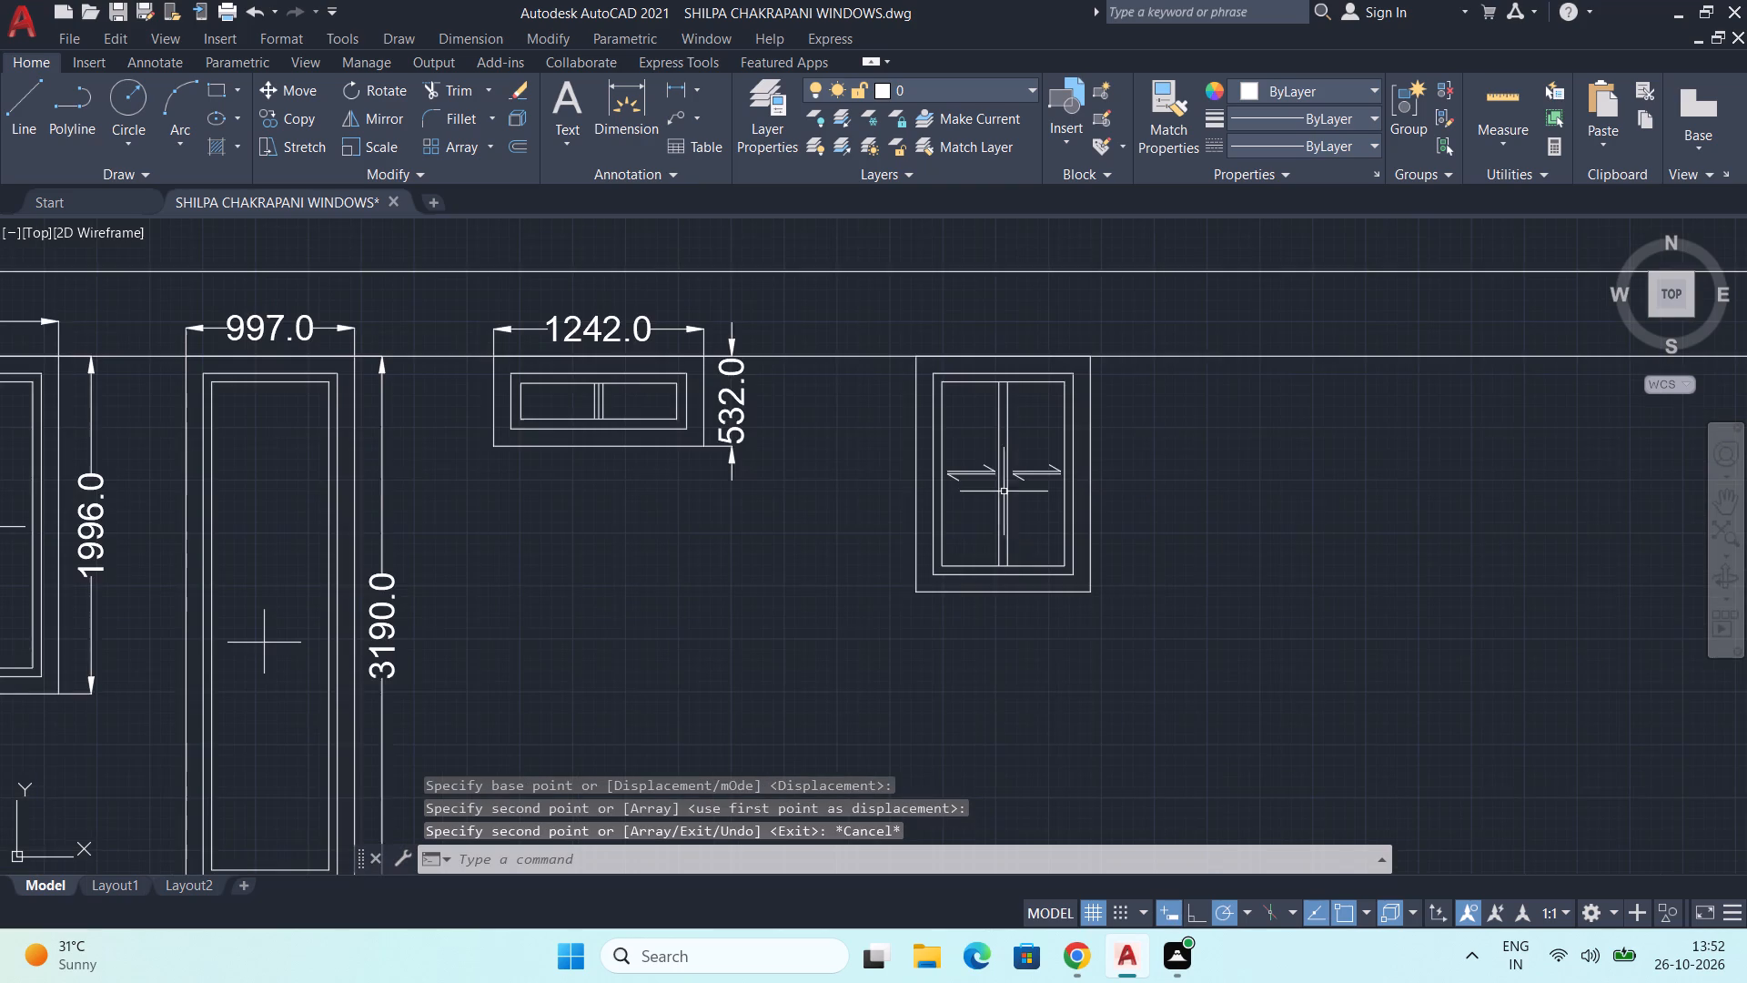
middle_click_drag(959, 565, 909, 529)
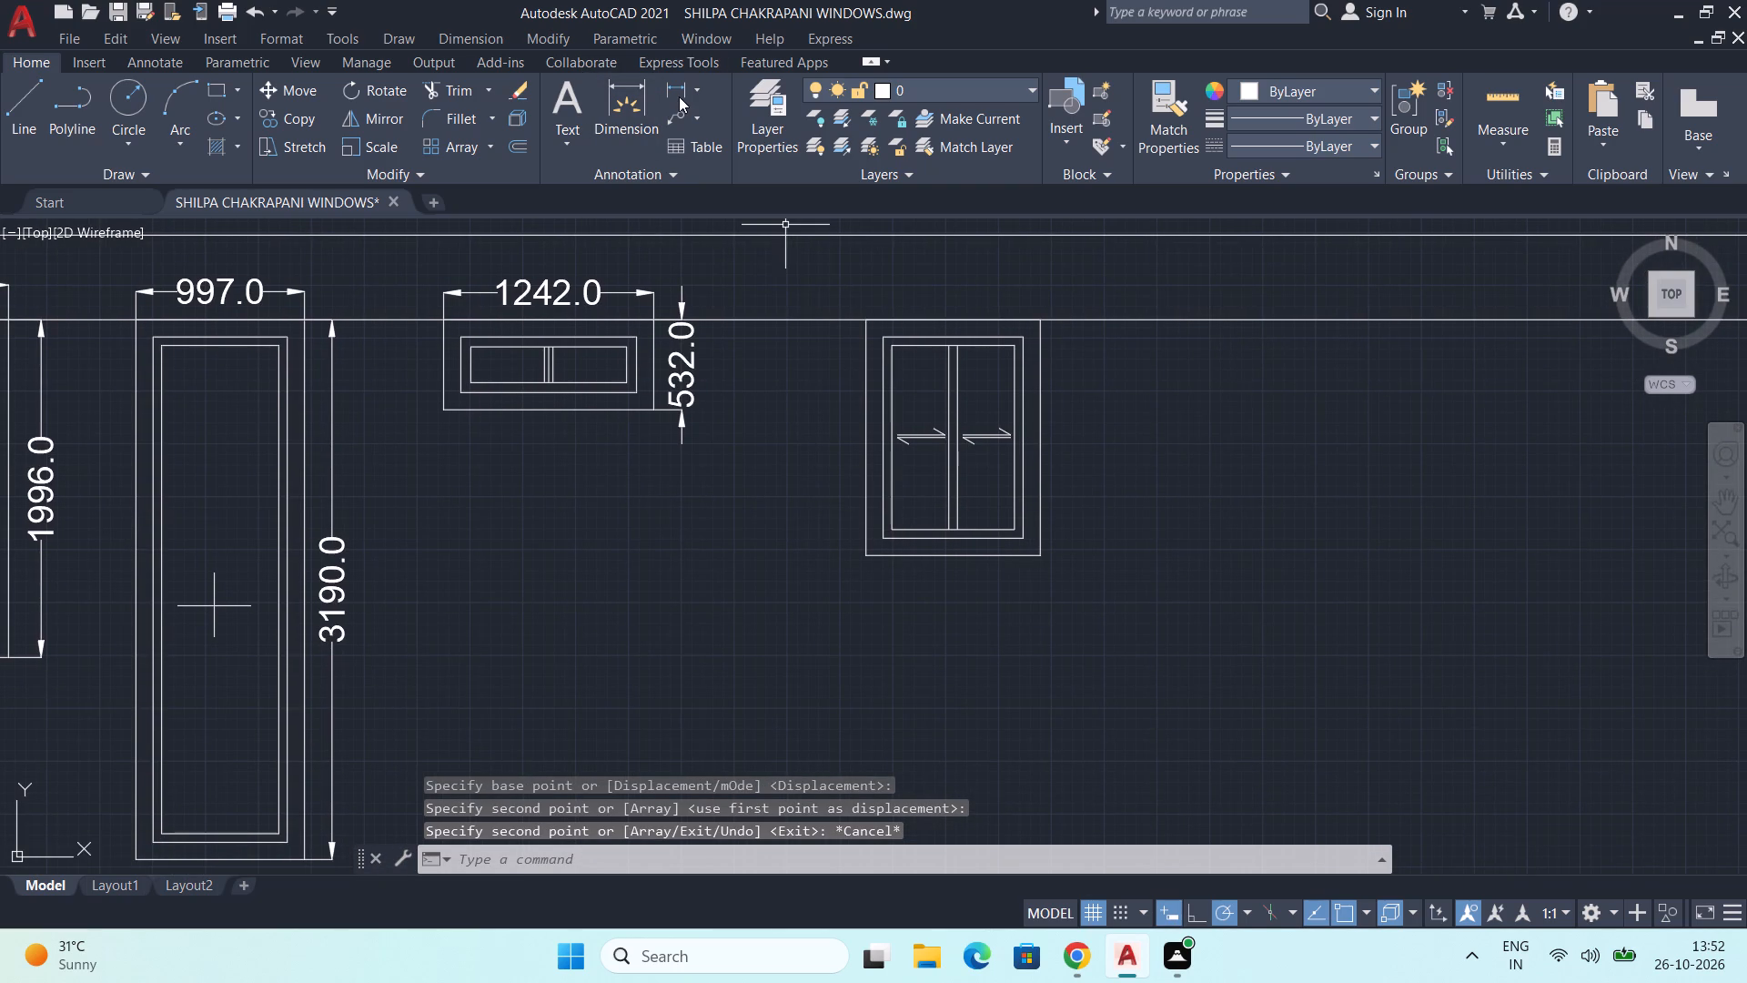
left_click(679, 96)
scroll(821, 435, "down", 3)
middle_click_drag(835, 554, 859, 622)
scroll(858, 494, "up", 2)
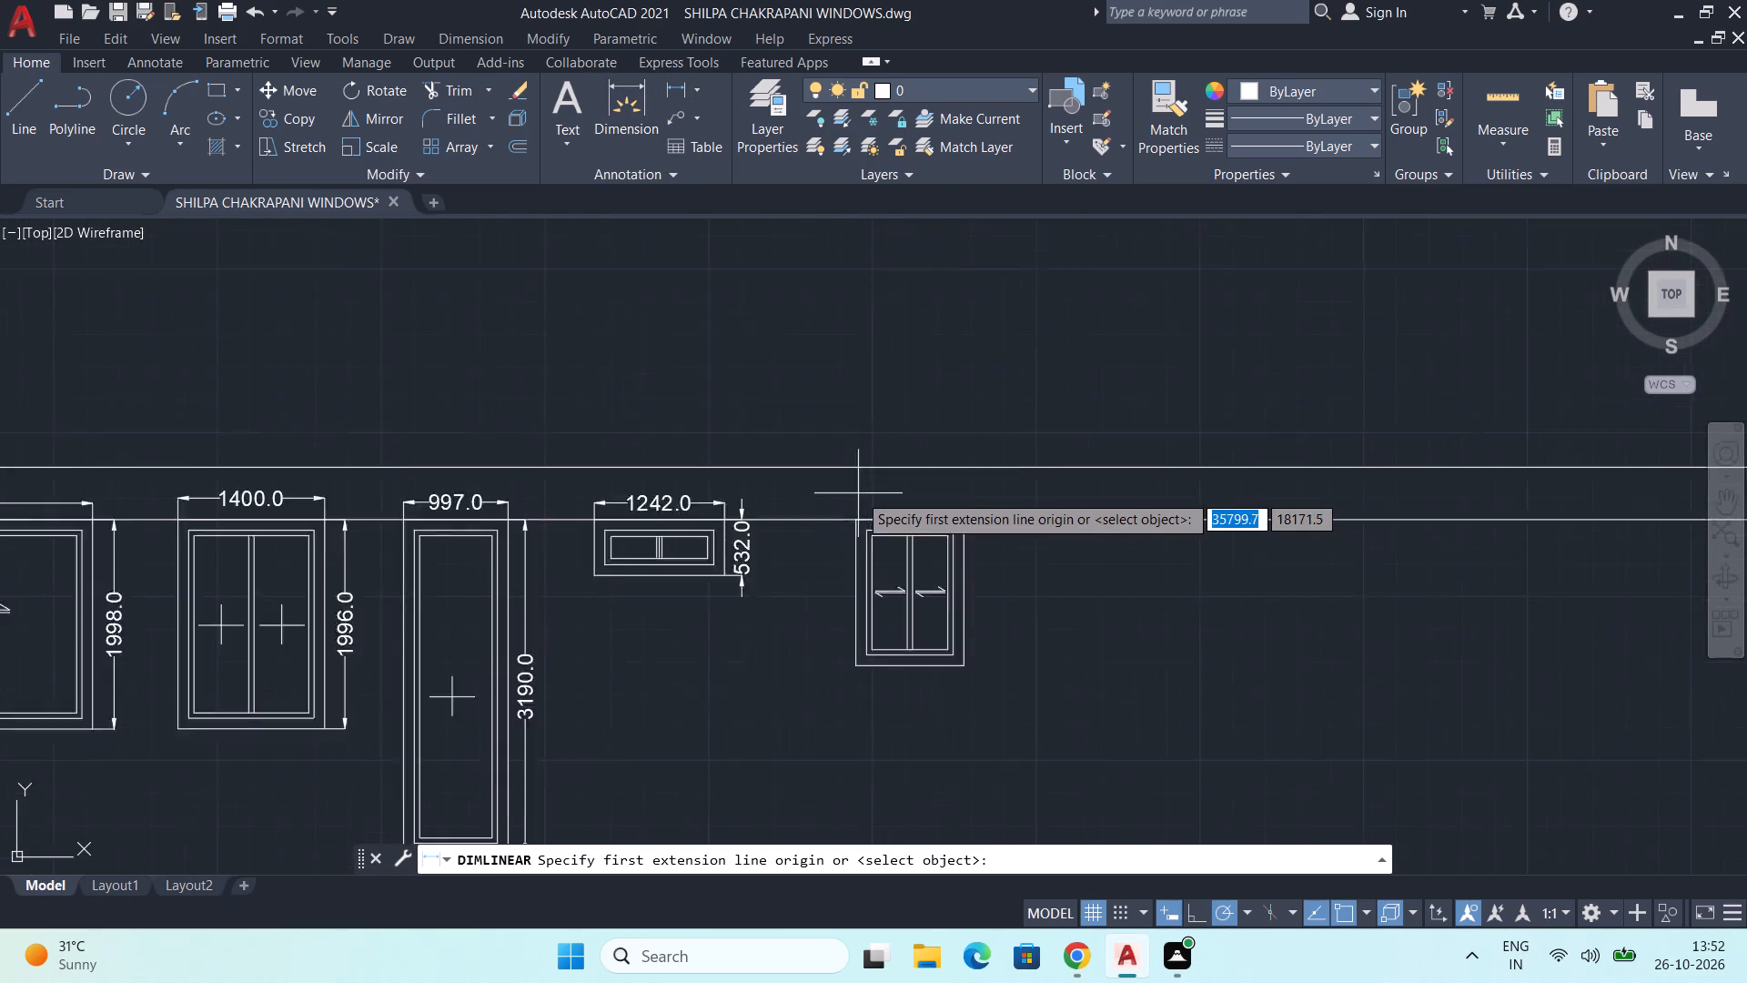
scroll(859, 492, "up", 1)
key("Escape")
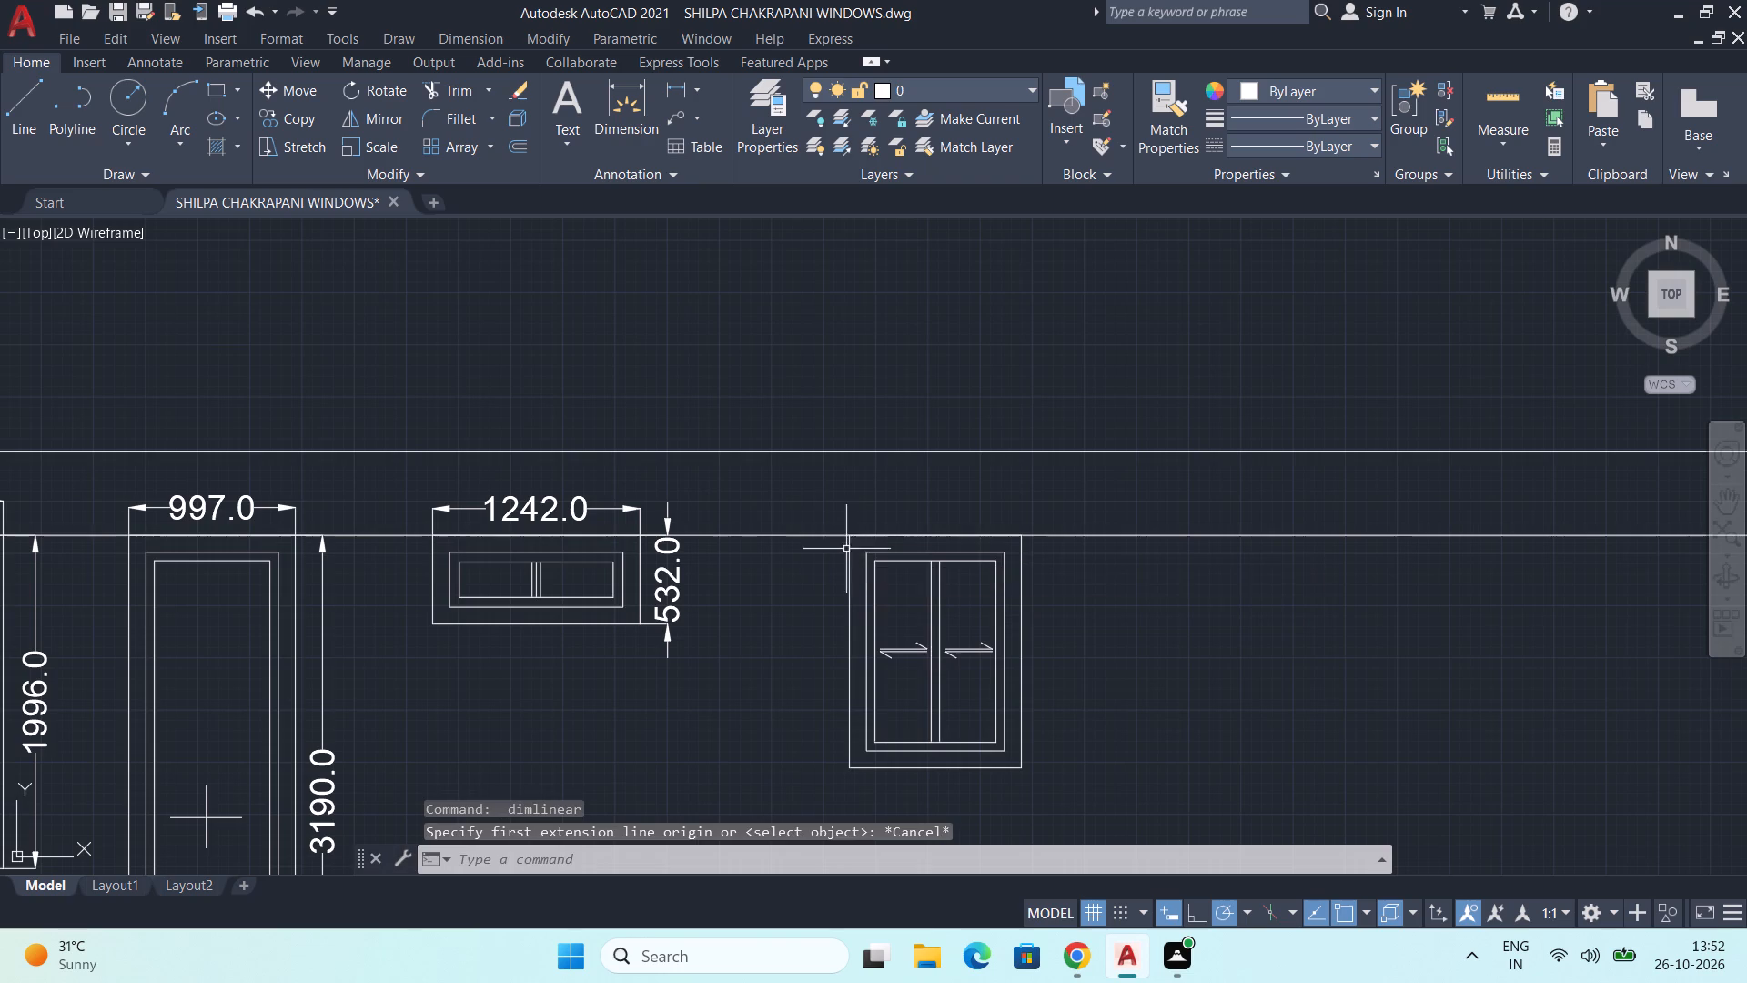
Move the whole two-pane window about 482 units left along the horizontal reference line, closer to the 1242 wide window, with Ortho on.
left_click(819, 505)
middle_click_drag(1077, 722, 1021, 614)
left_click(1033, 723)
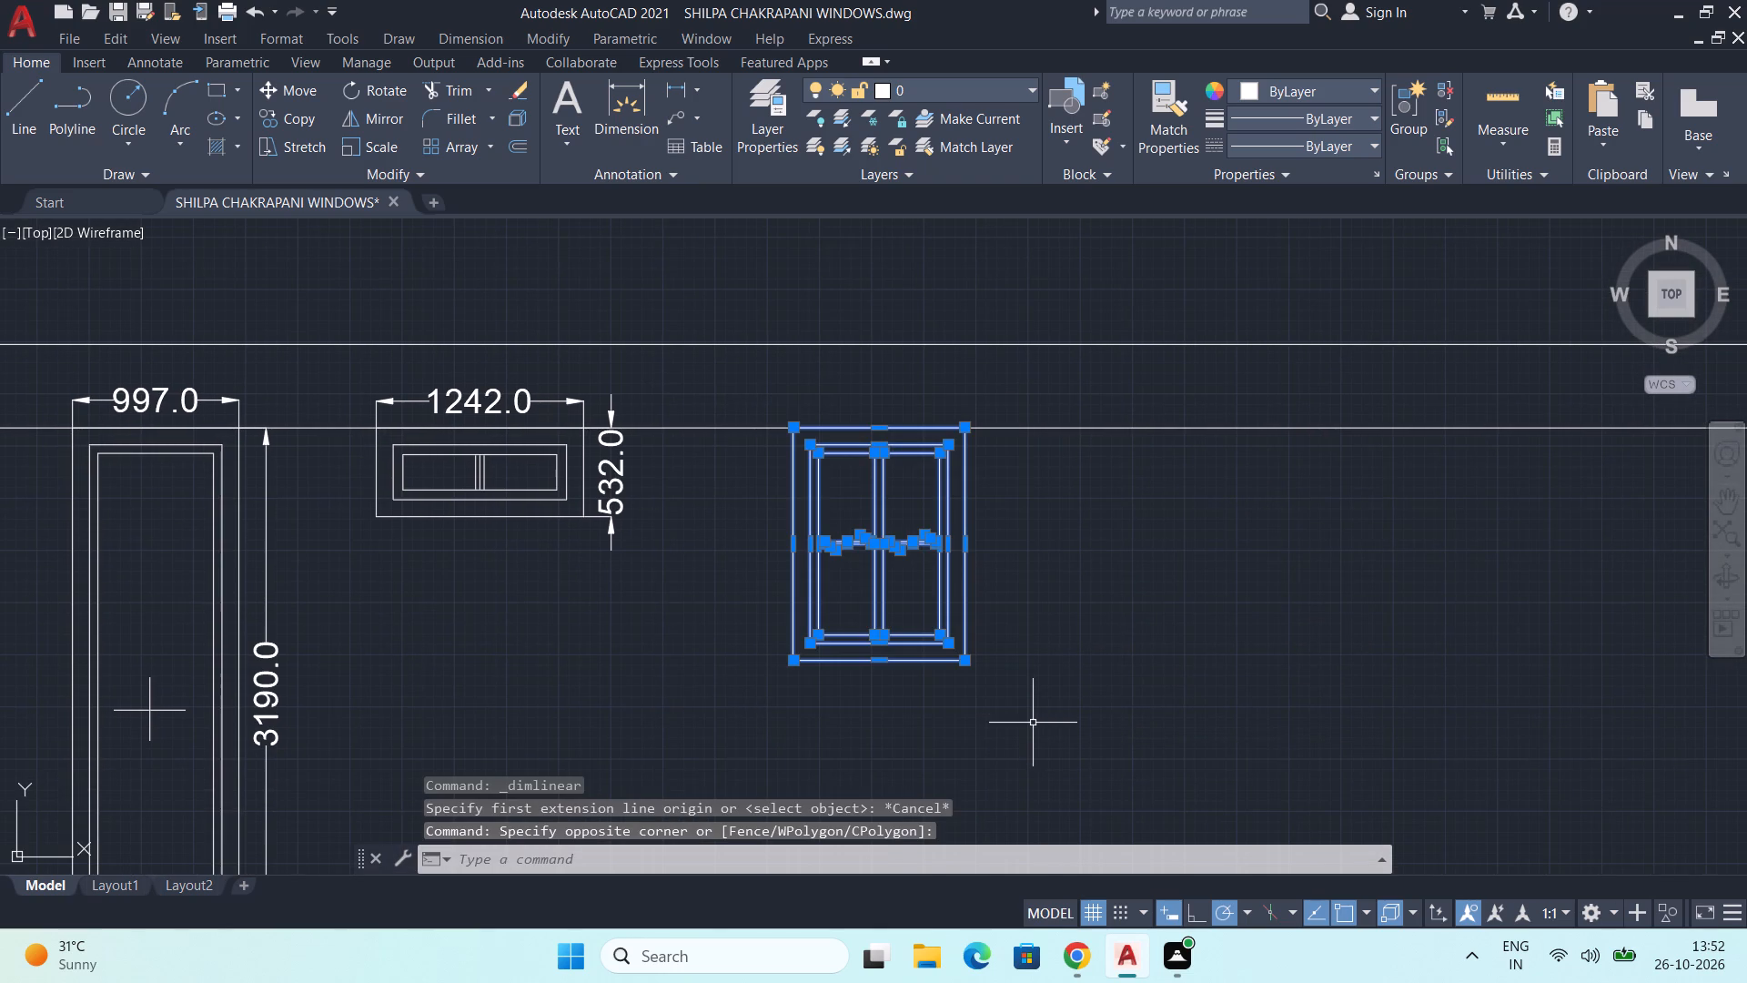
key("m")
key("Return")
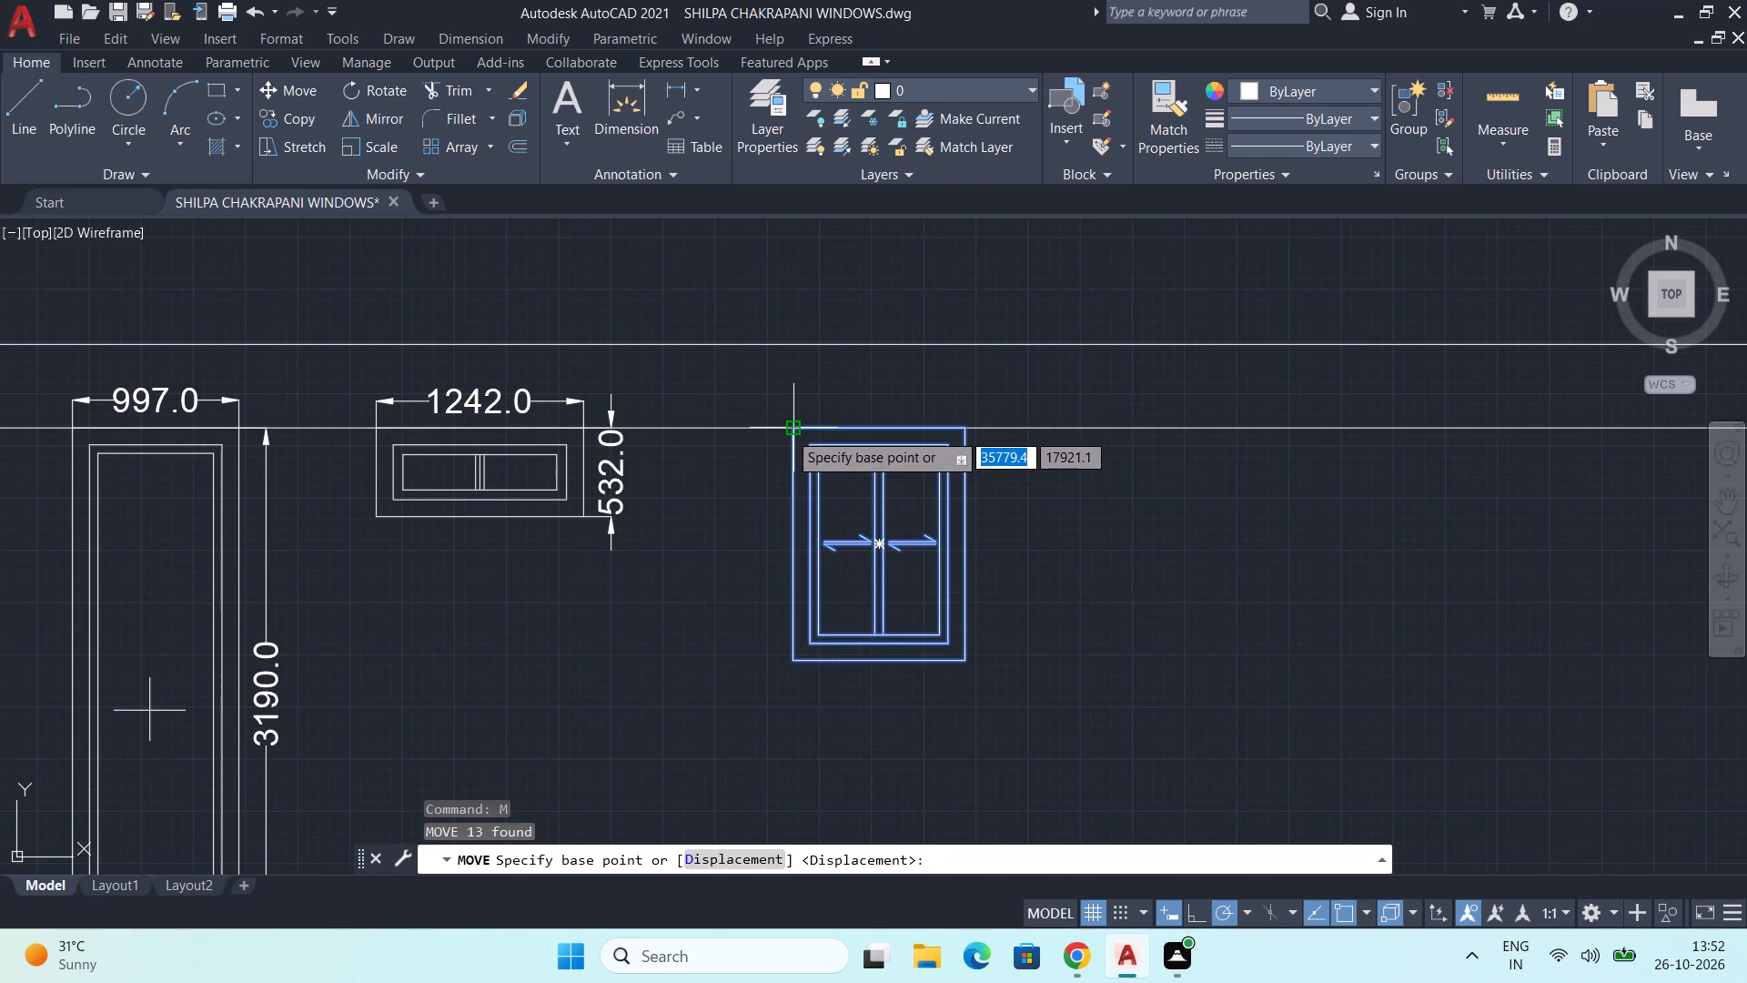
left_click(788, 431)
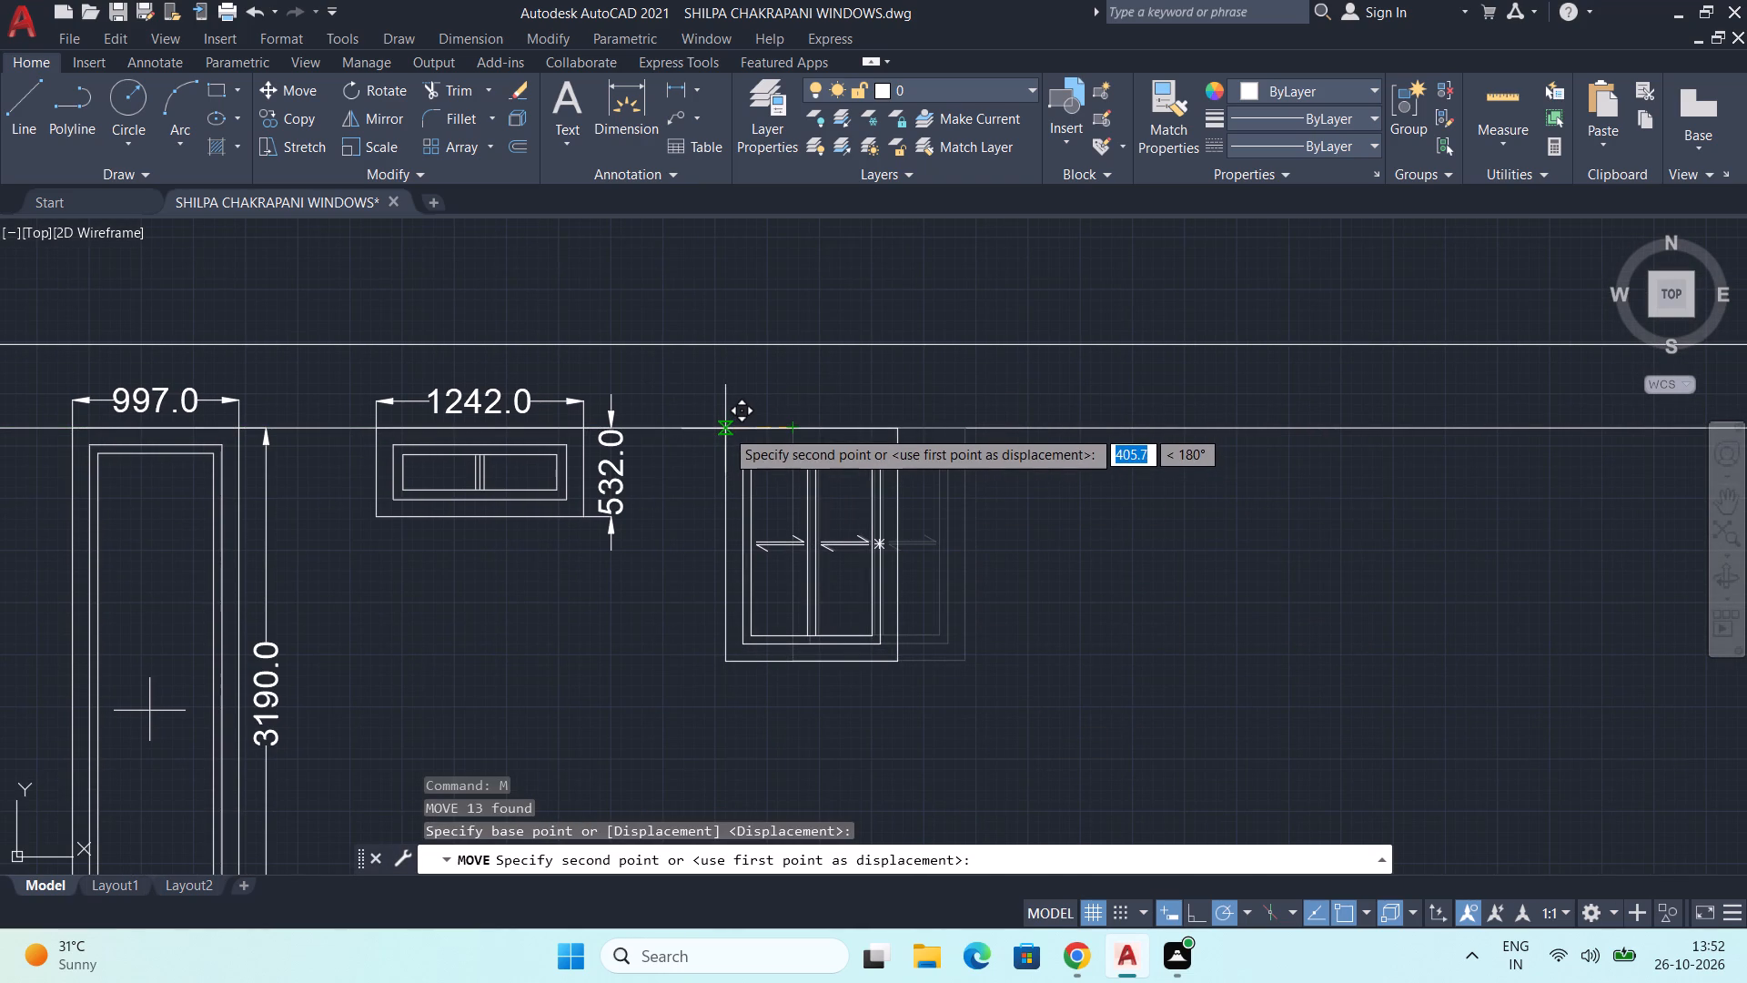
key("F8")
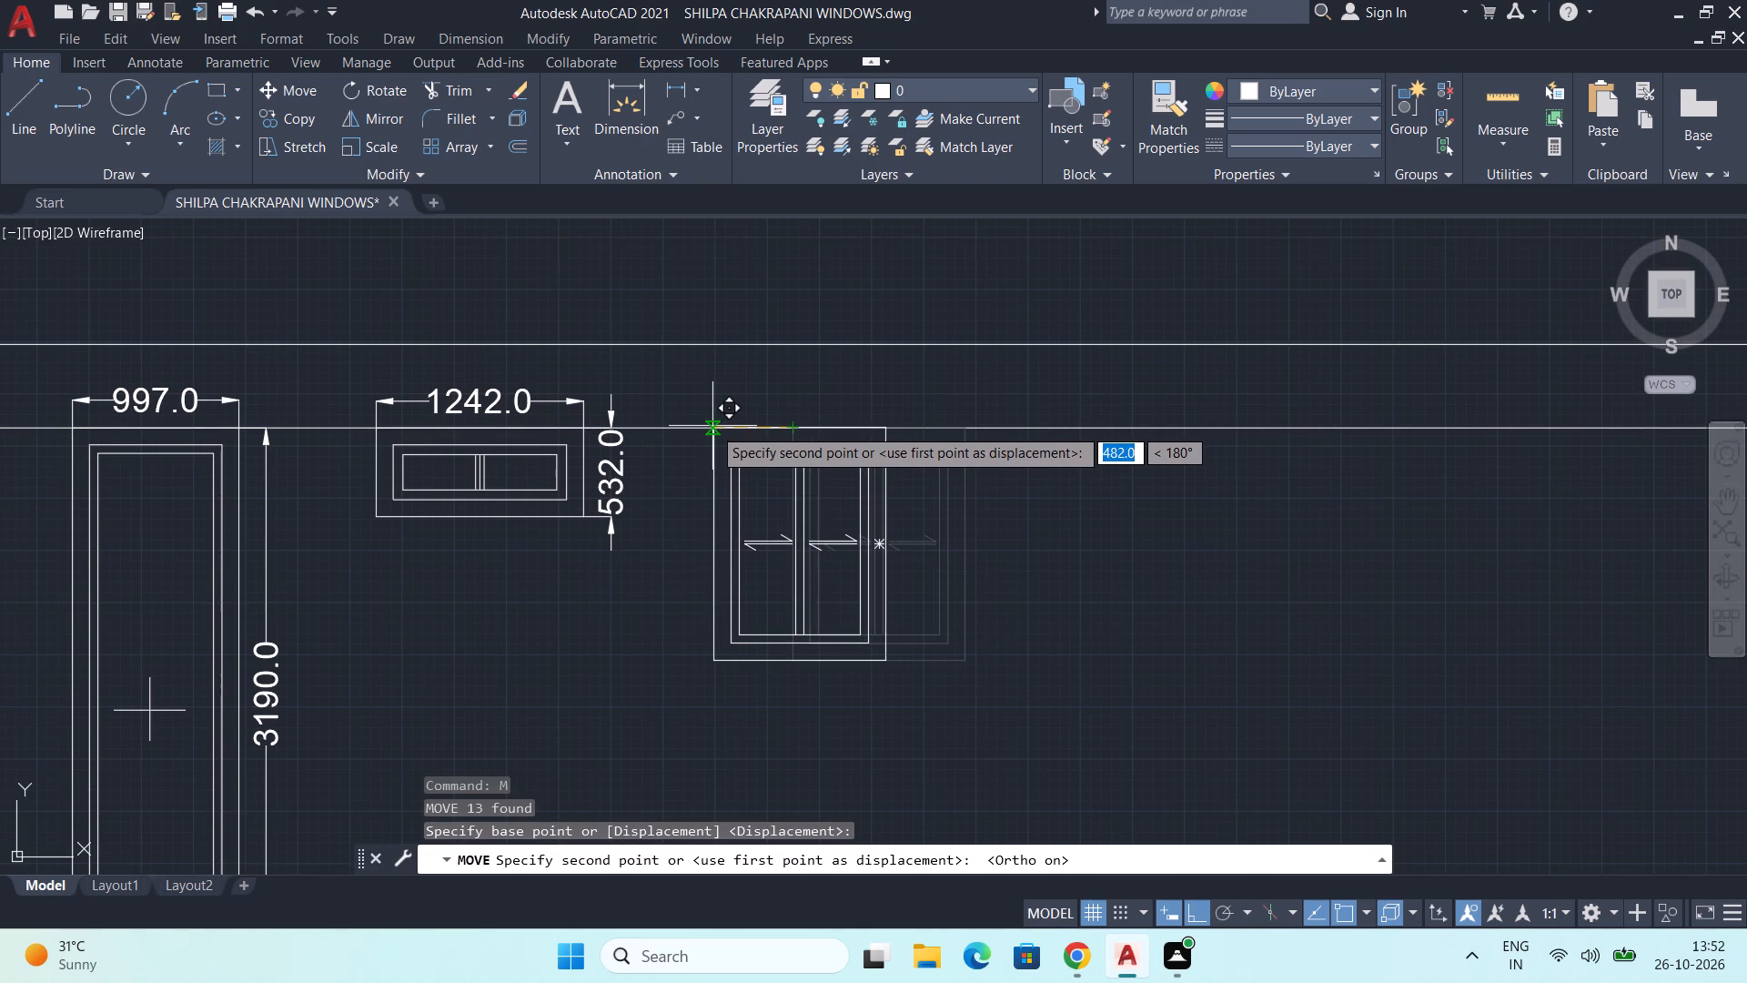
left_click(712, 428)
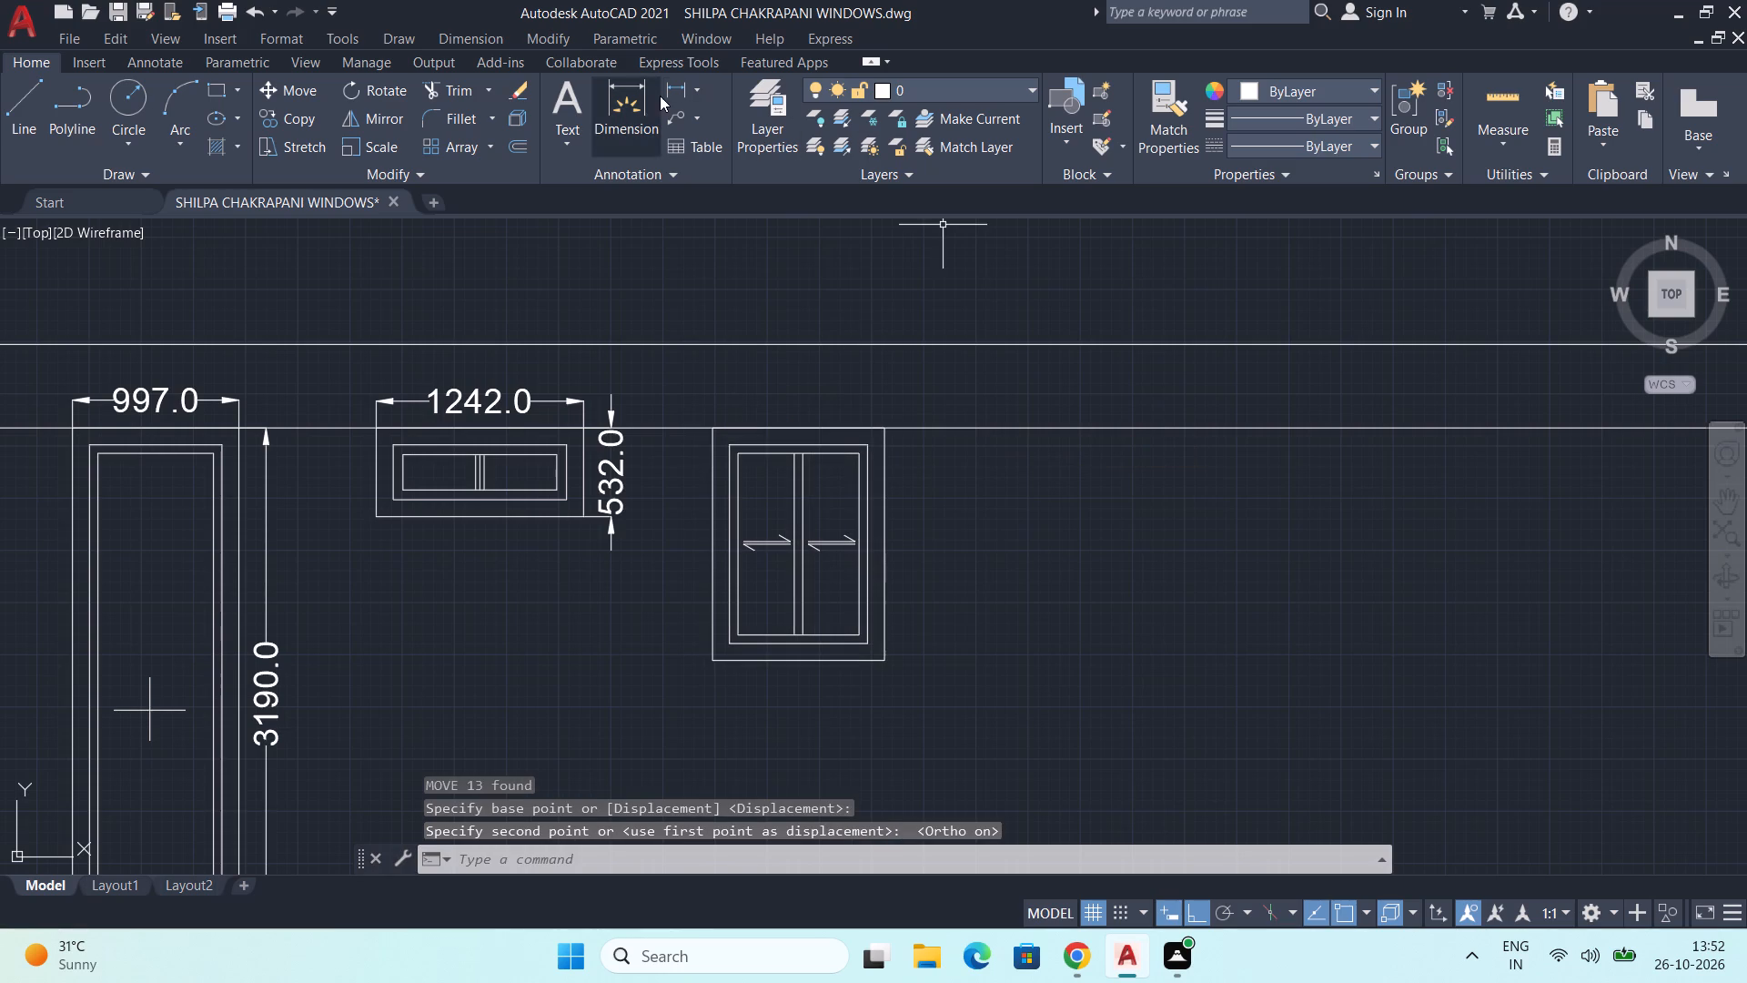
Add a linear dimension for the two-pane window's overall width, placed above its top edge in line with the neighbouring width dimension.
left_click(668, 91)
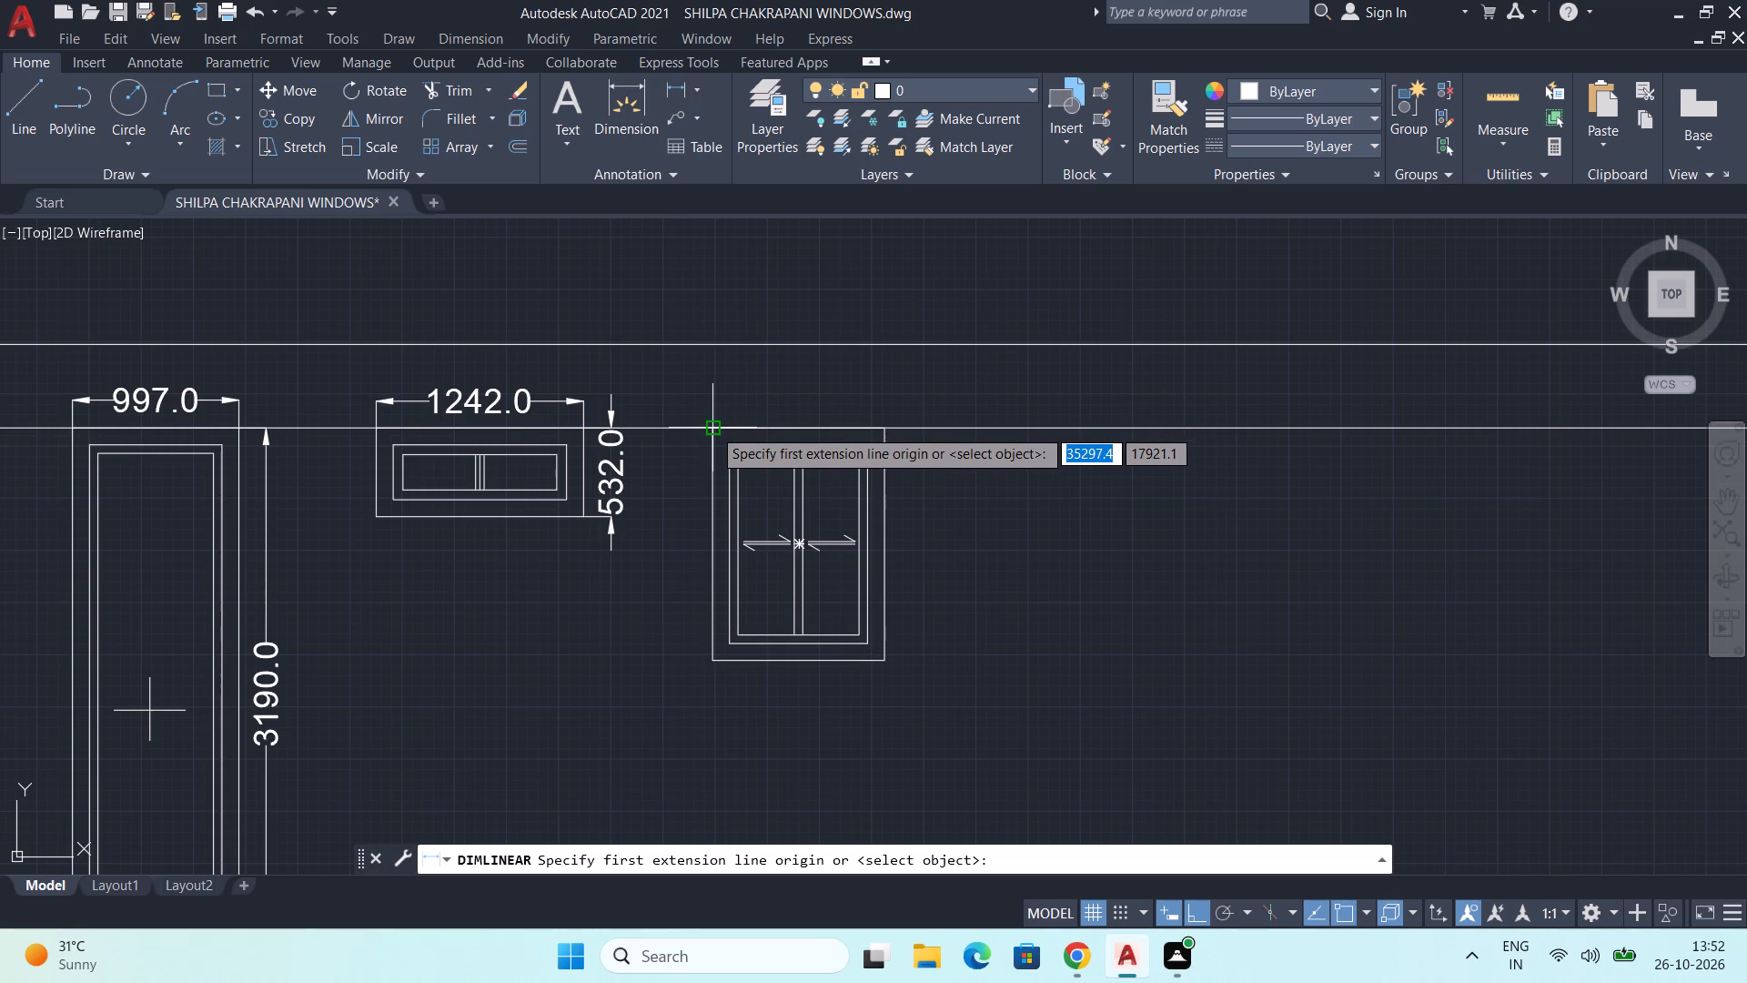
left_click(707, 428)
scroll(712, 428, "up", 2)
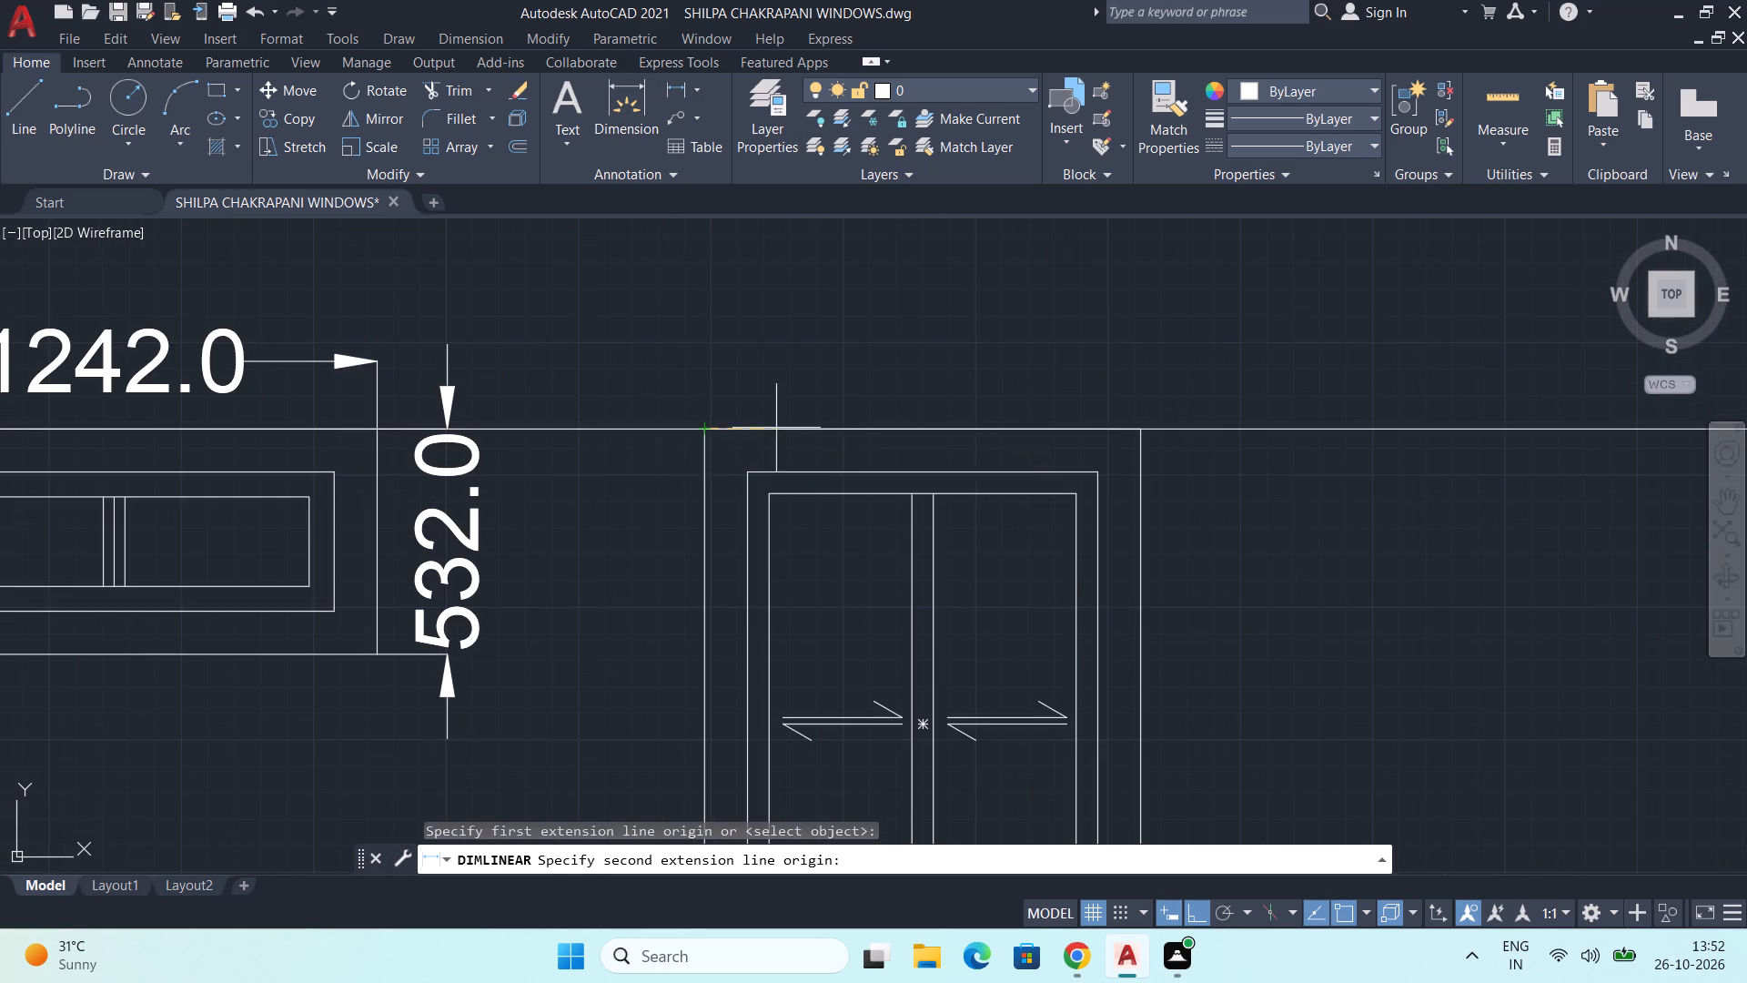
middle_click_drag(944, 429, 404, 410)
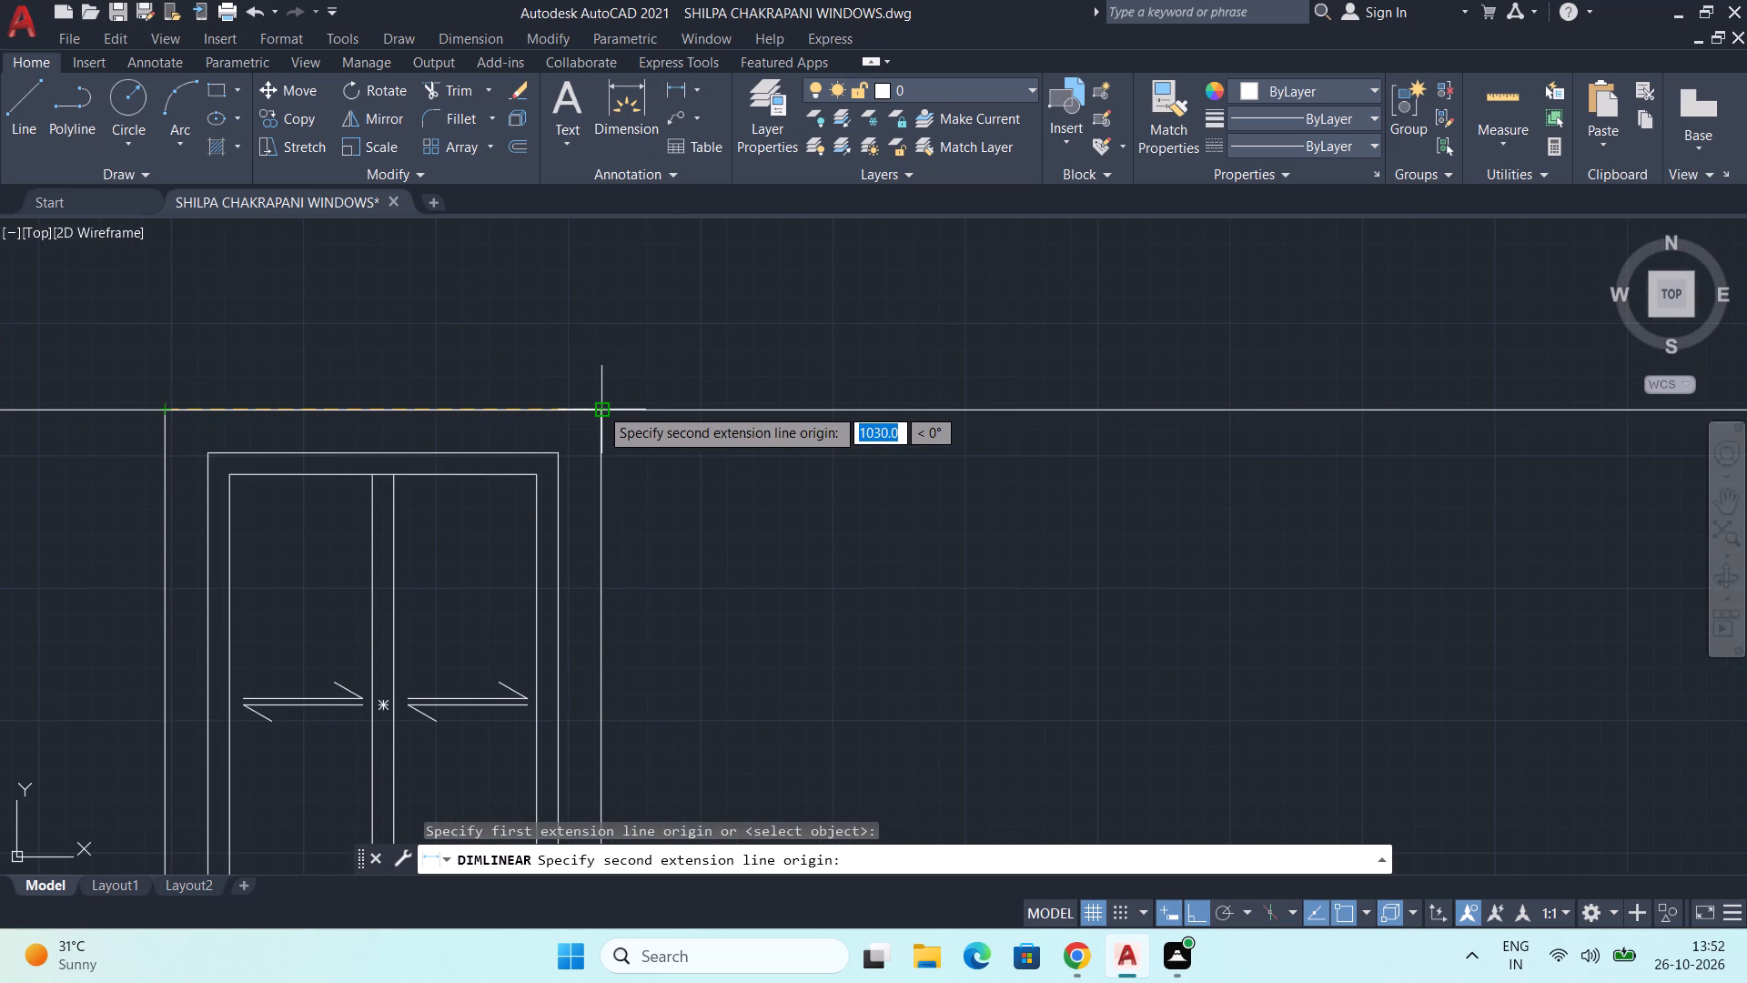
left_click(600, 407)
scroll(608, 345, "down", 2)
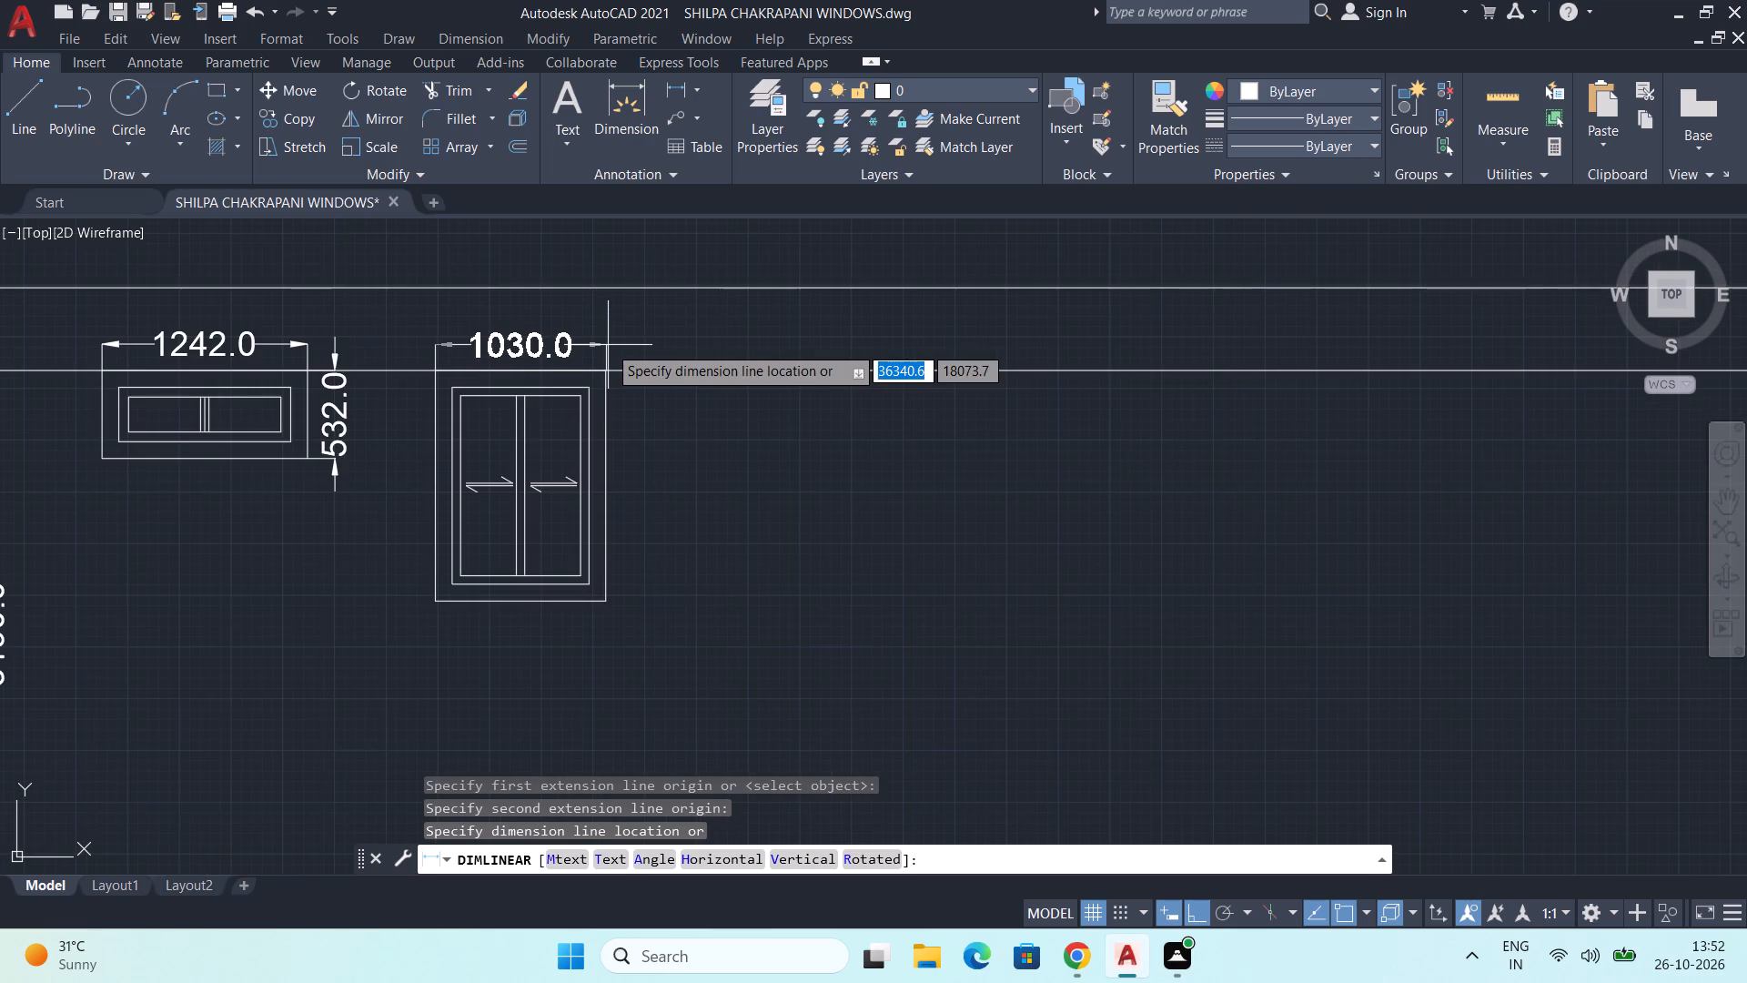
left_click(611, 340)
Add a linear dimension for the two-pane window's overall height, placed just right of its outer frame.
middle_click_drag(667, 469, 689, 441)
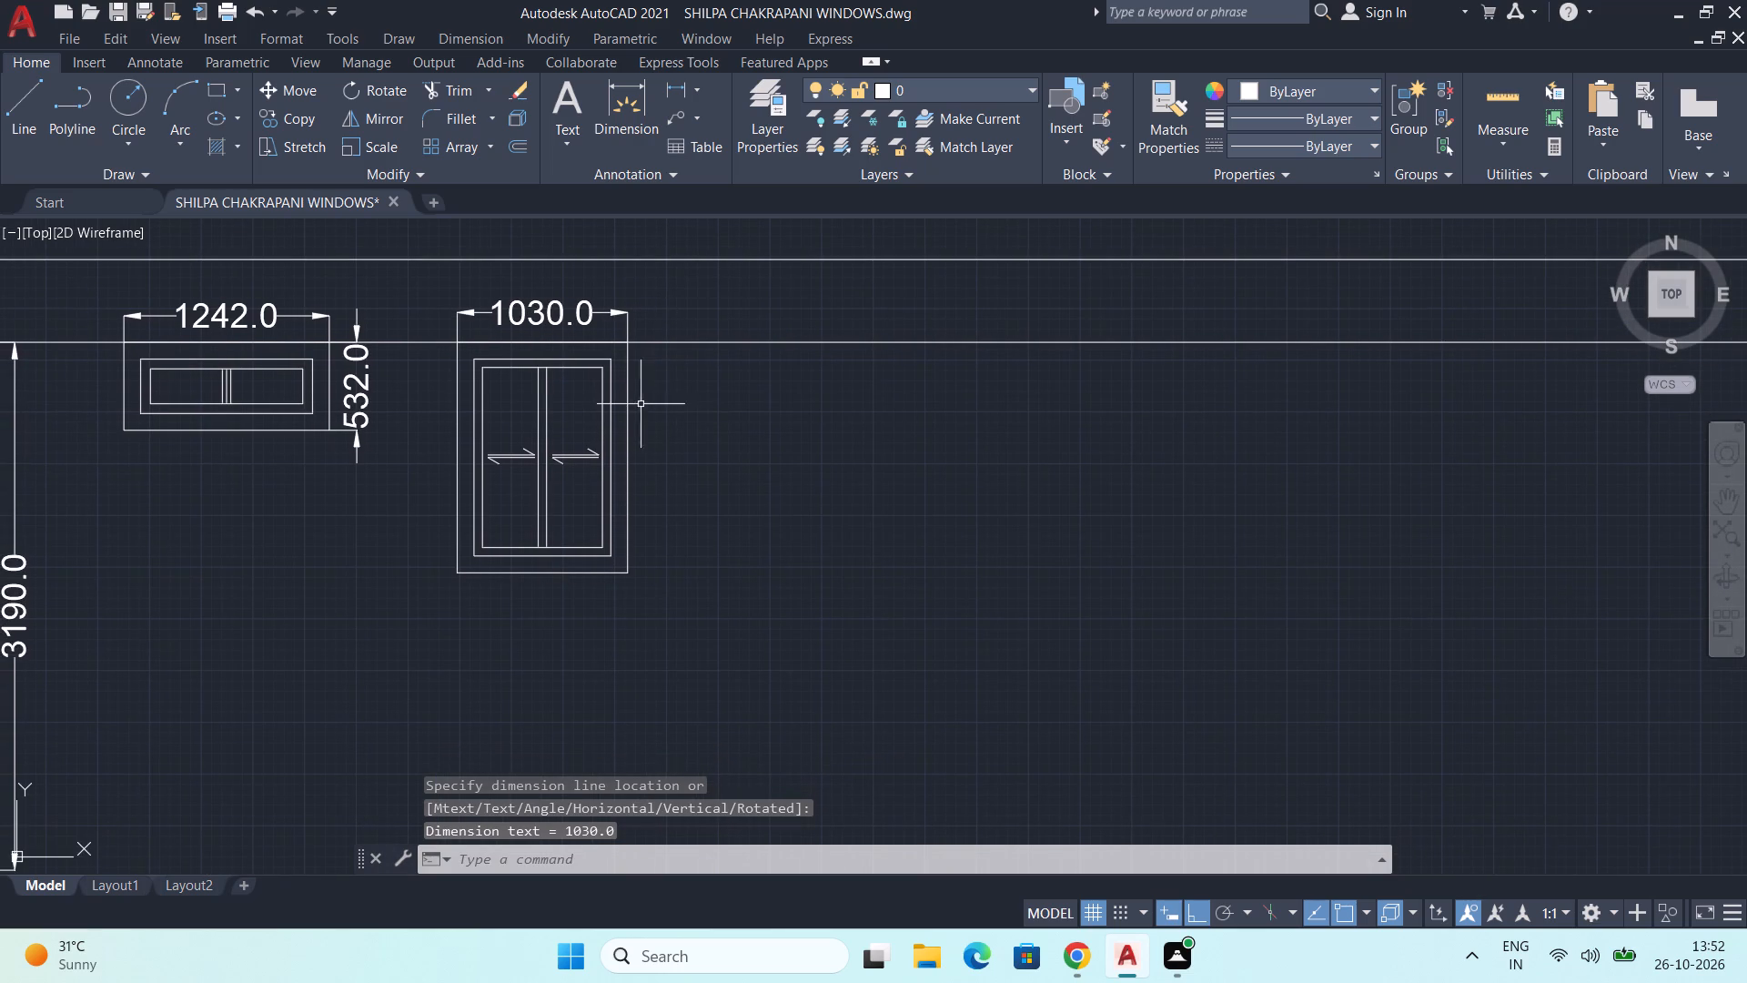
key("space")
left_click(629, 343)
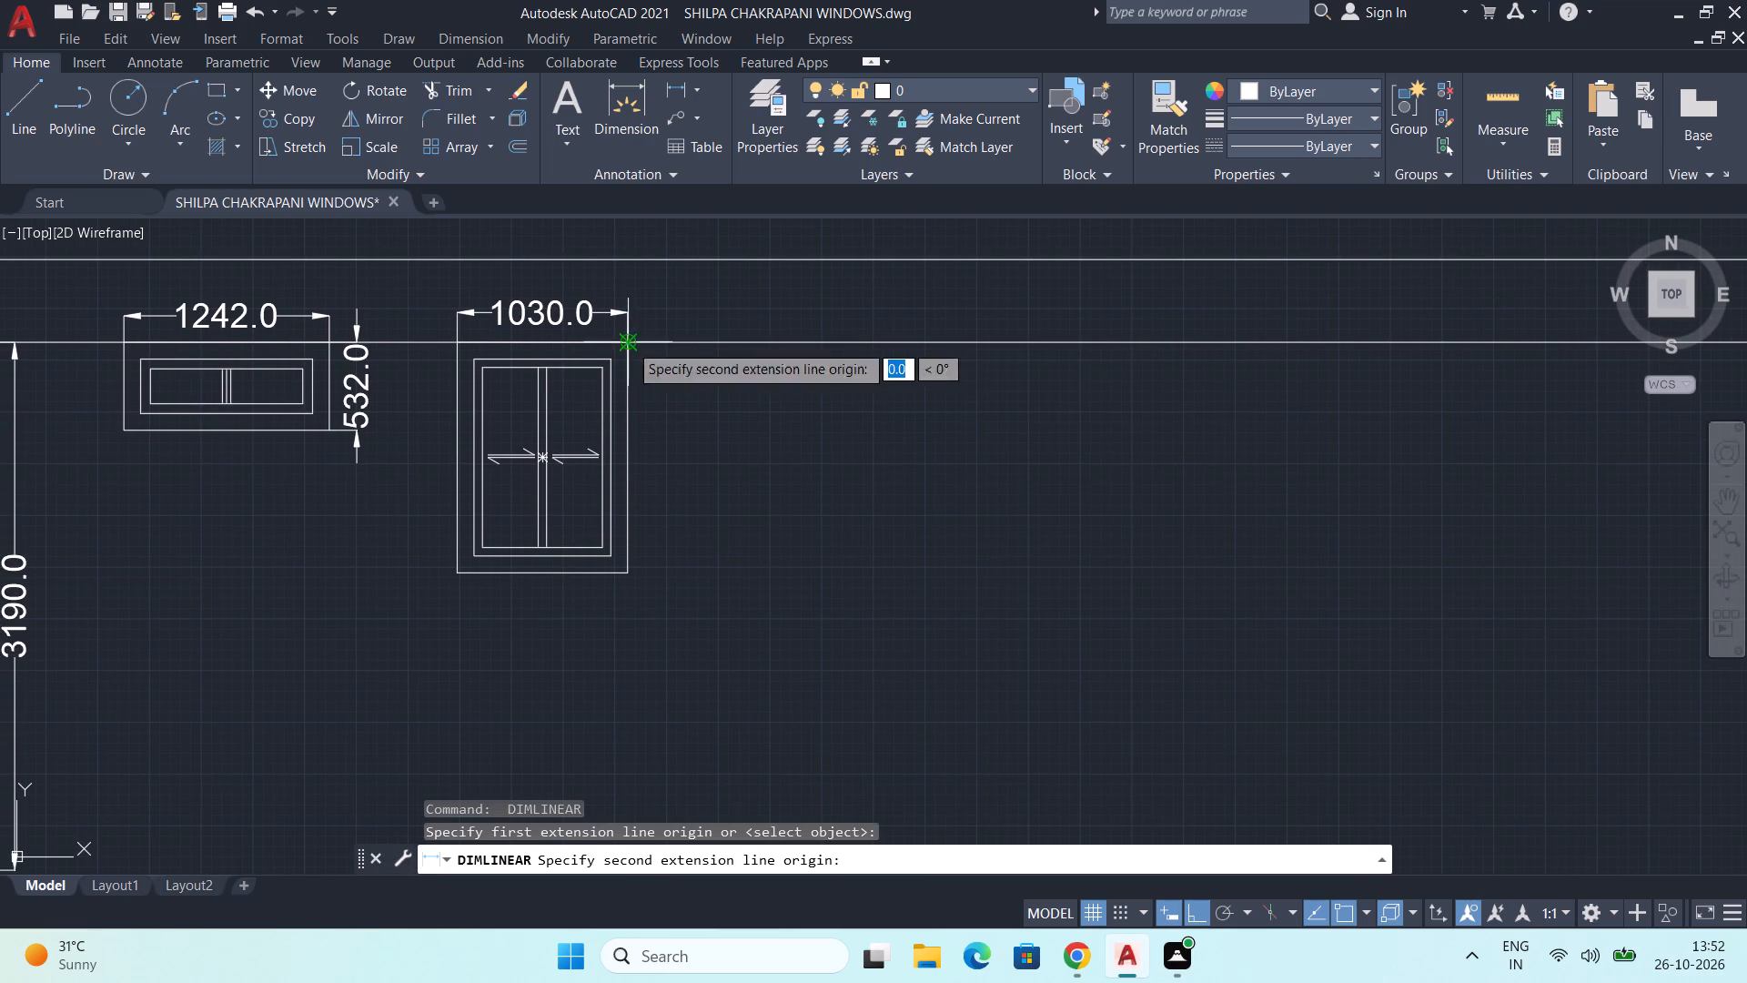
scroll(621, 520, "up", 2)
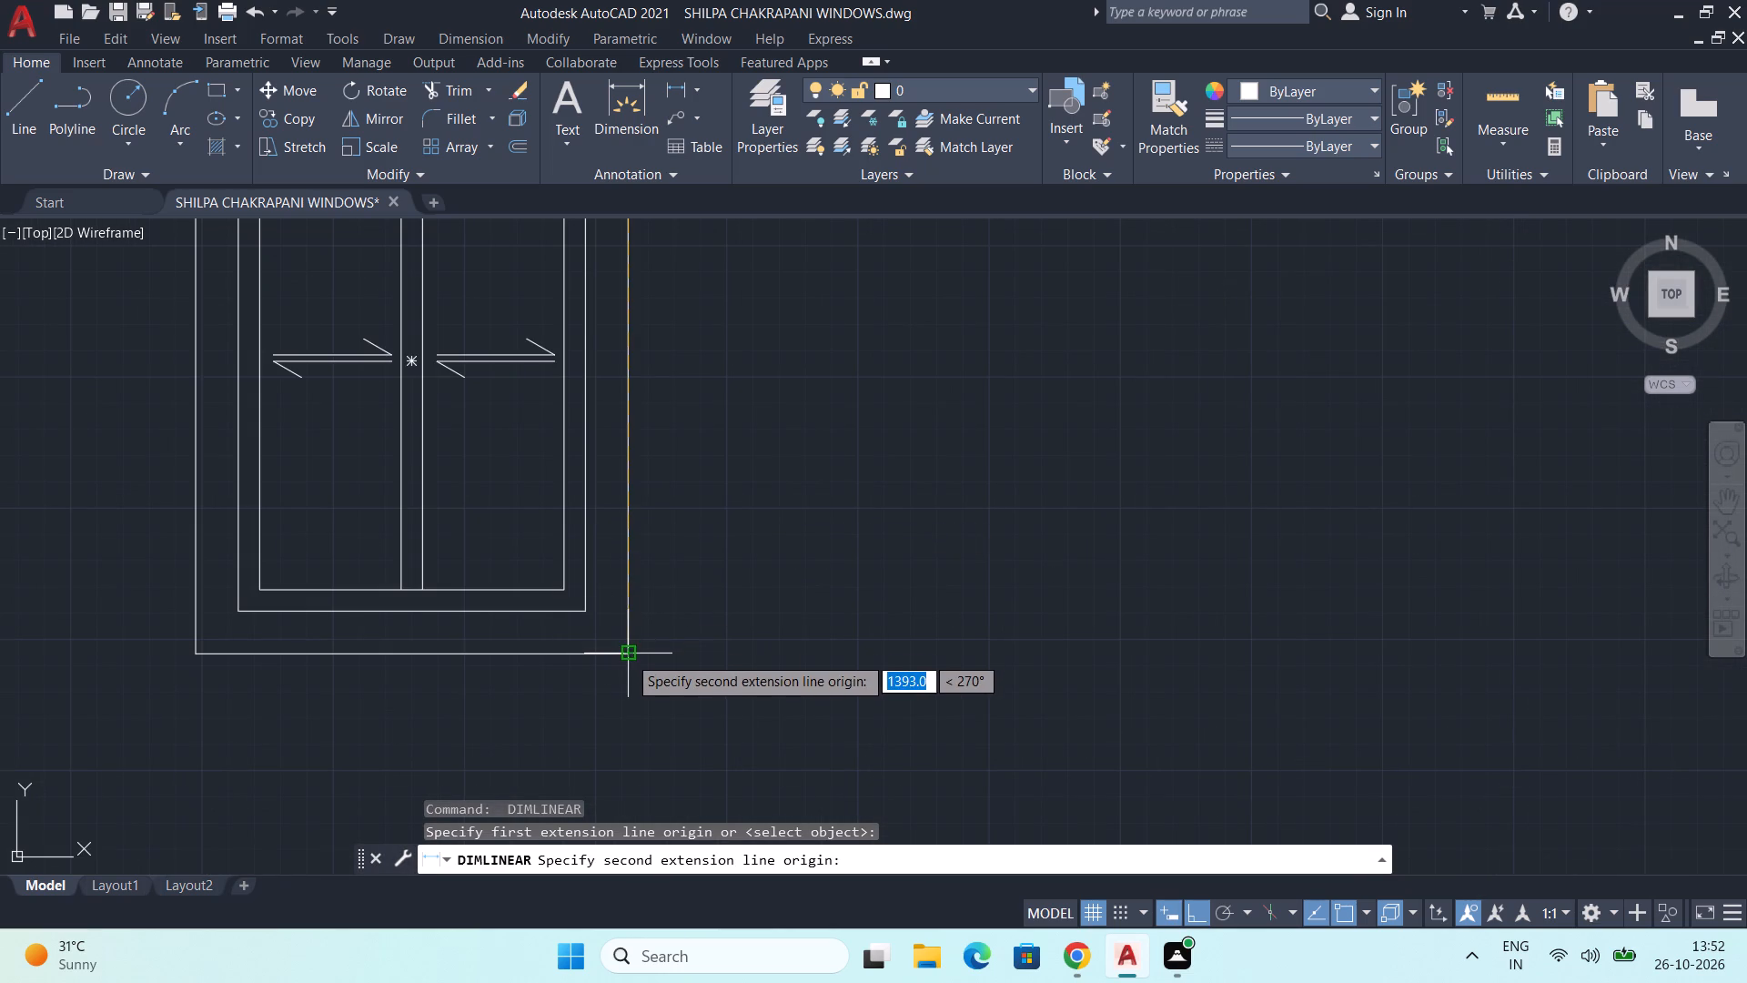
left_click(628, 655)
scroll(648, 644, "down", 1)
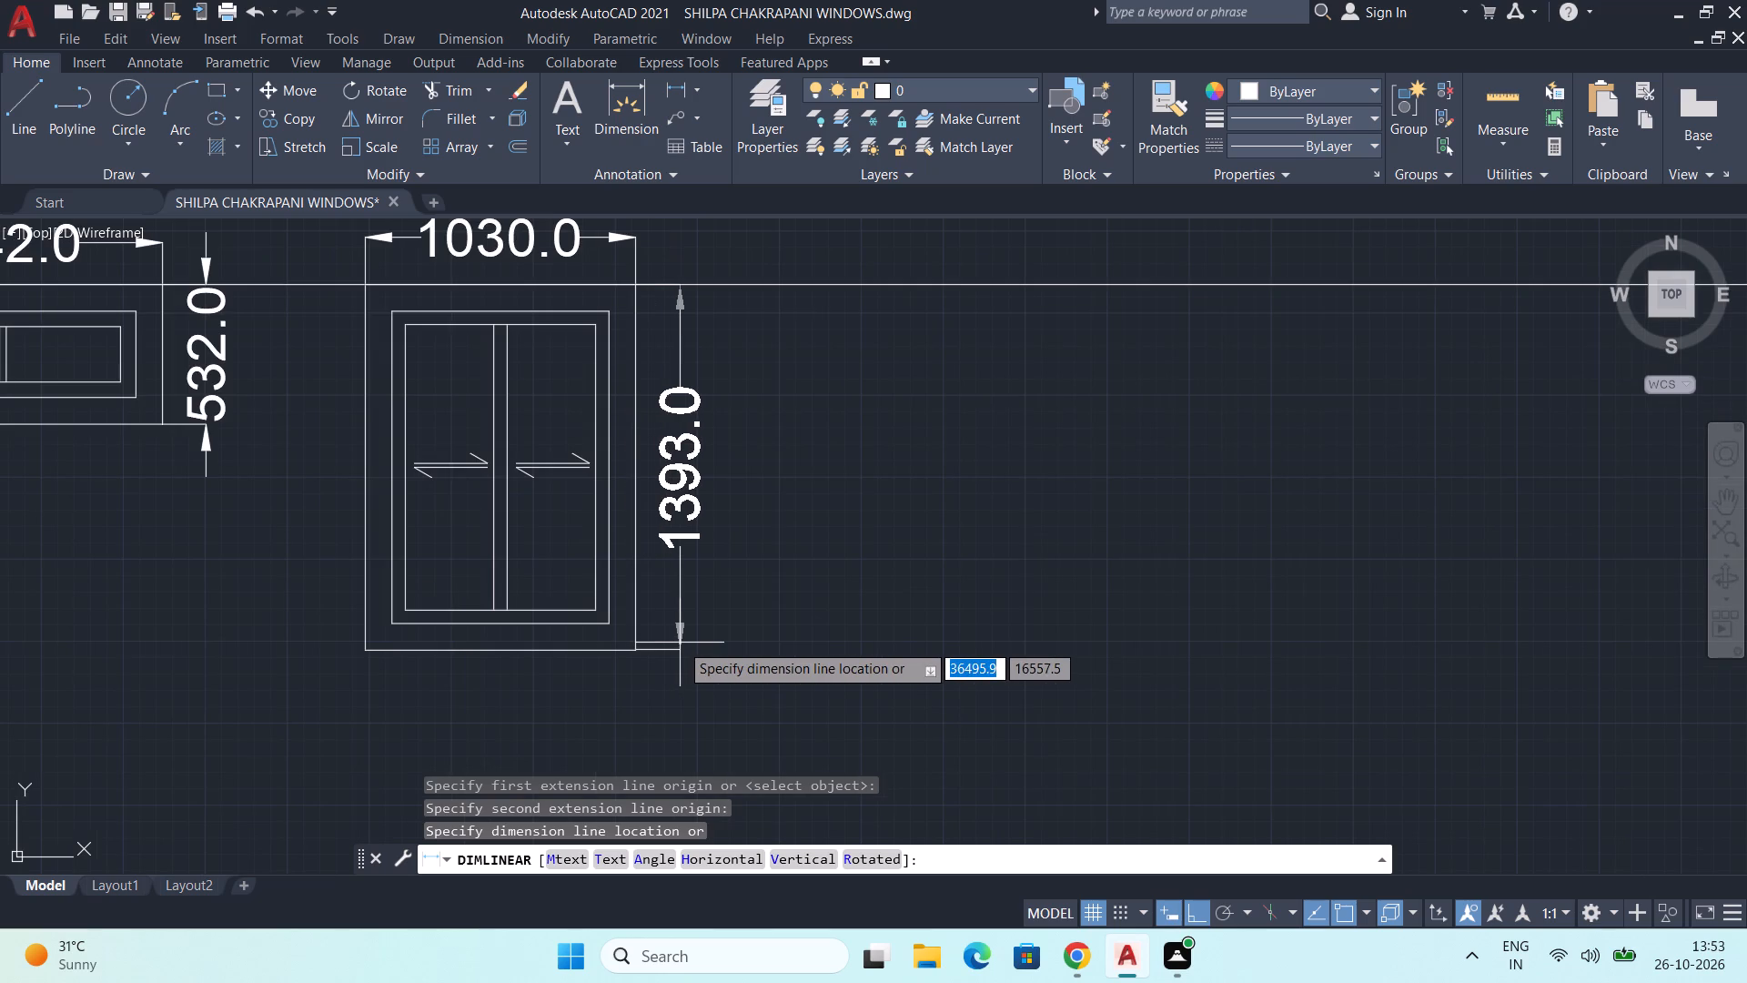
left_click(681, 643)
Draw a 1893 by 1393 rectangle down from the horizontal reference line, right of the 1030 wide window, as the next window's outline.
scroll(685, 632, "down", 2)
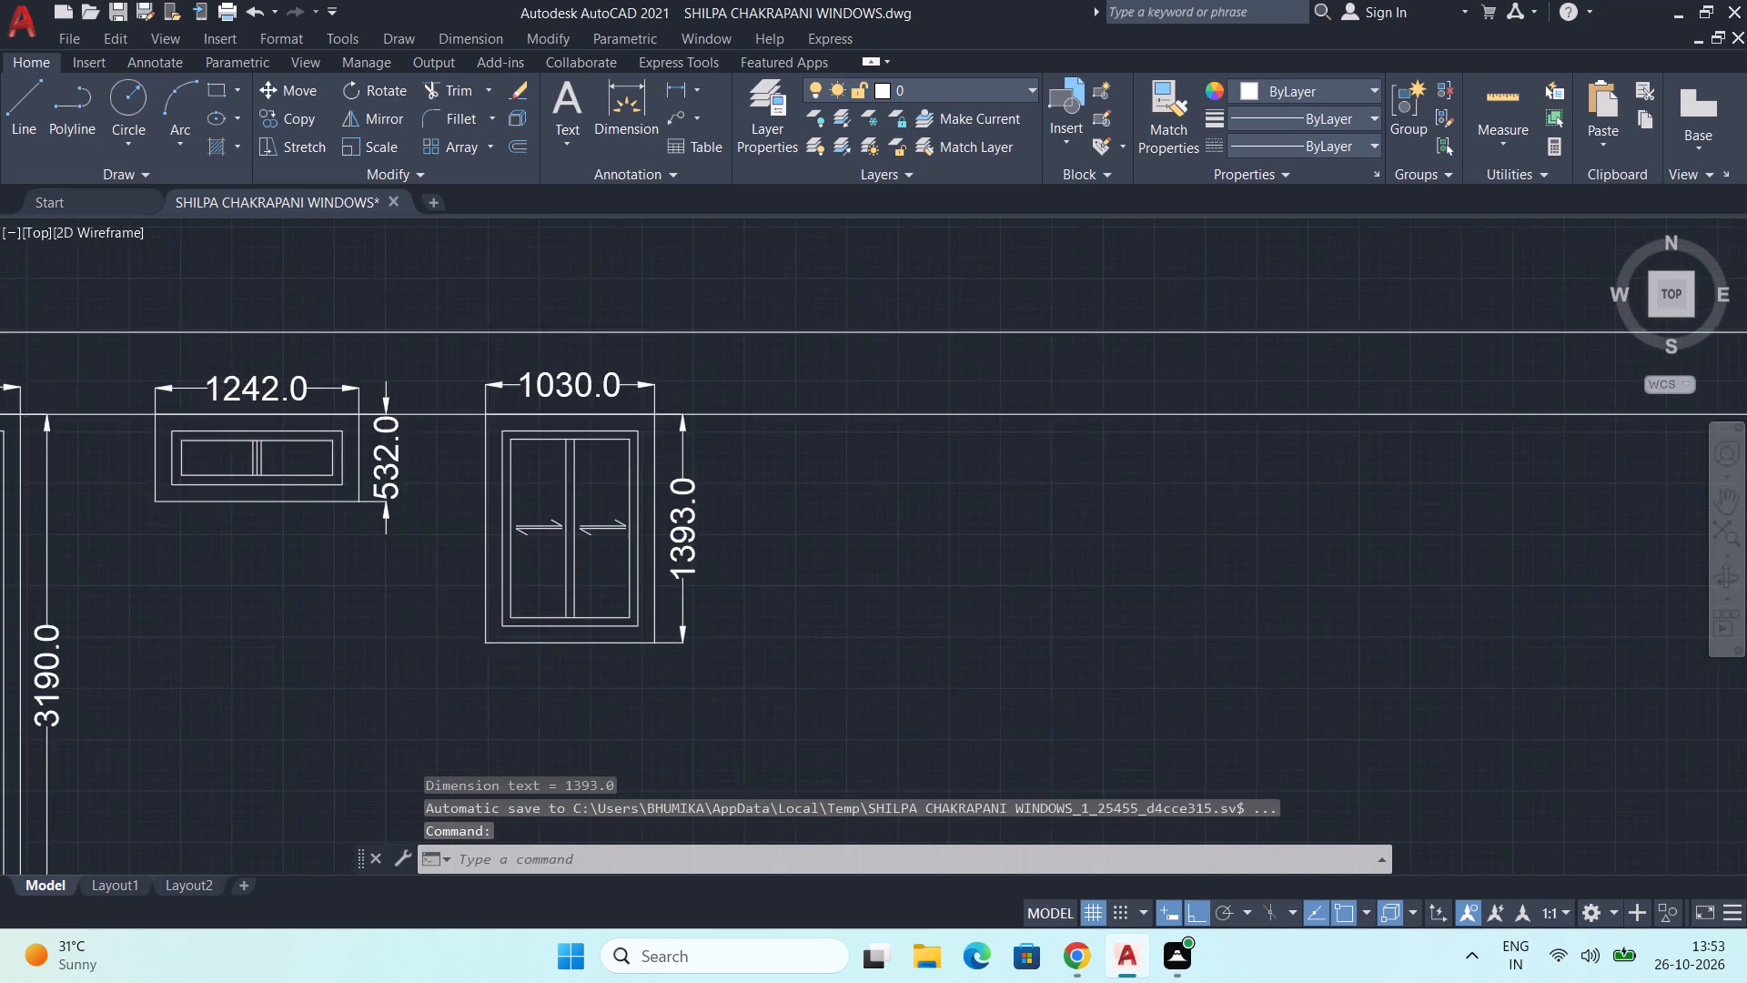
left_click(217, 95)
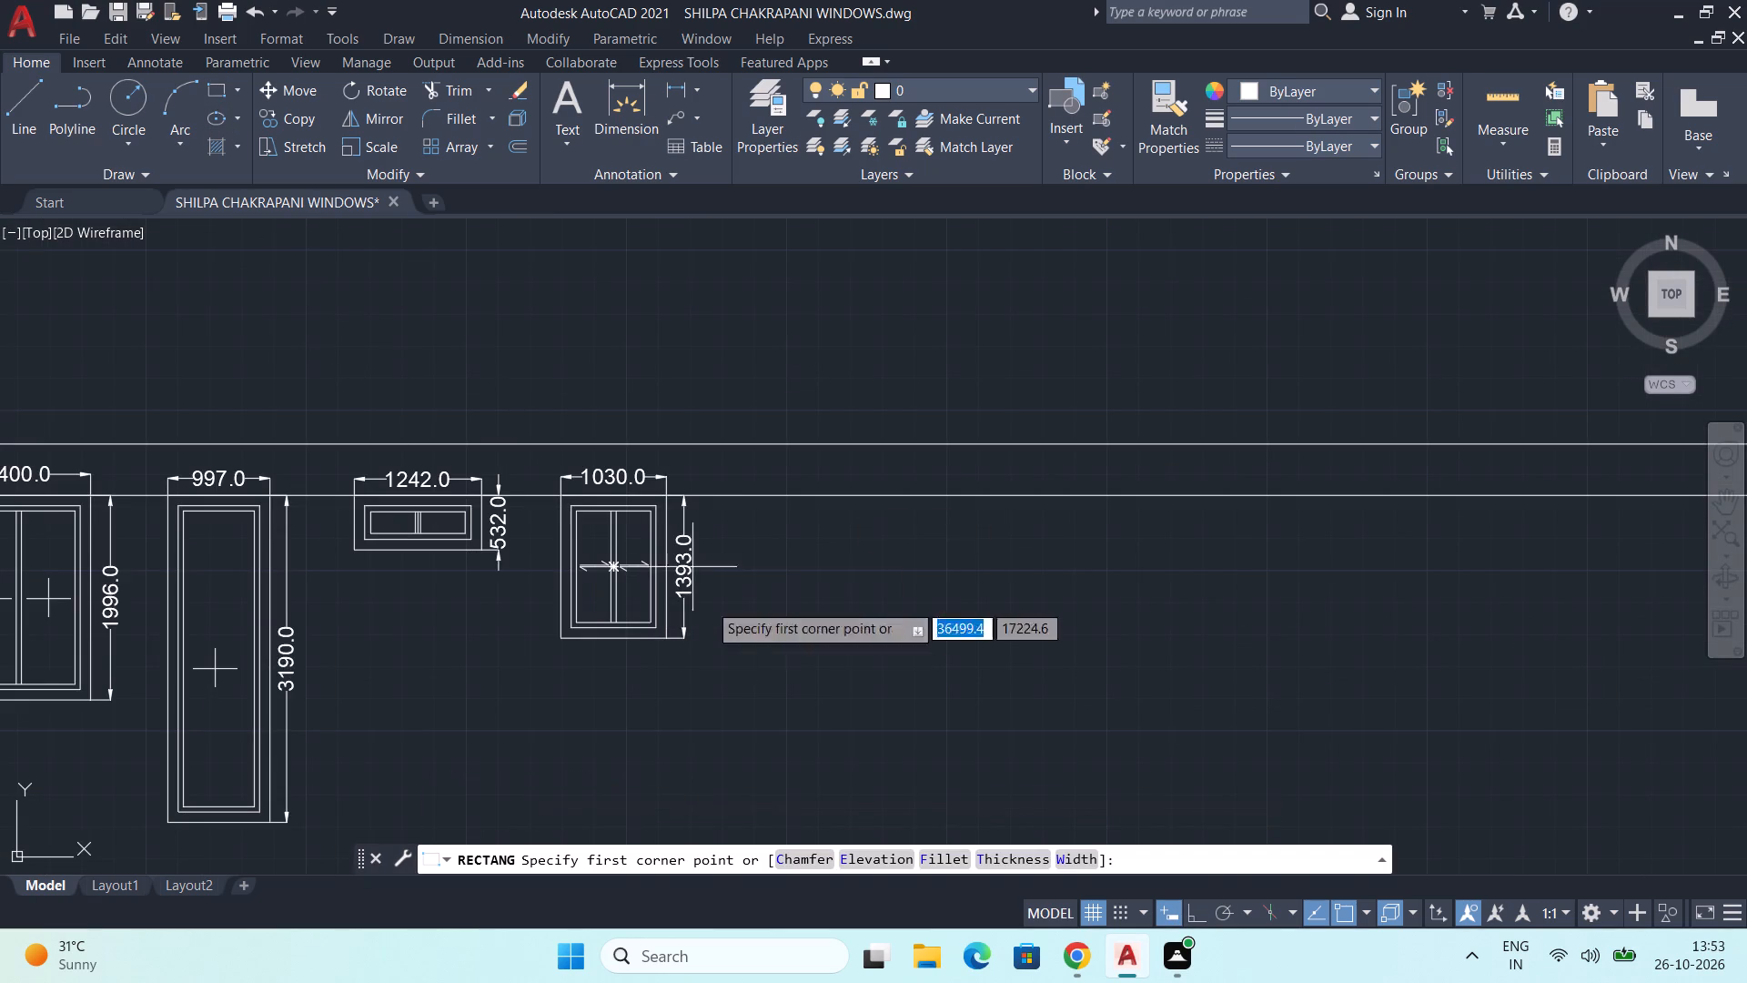
middle_click_drag(724, 648, 660, 611)
scroll(673, 499, "up", 2)
middle_click_drag(666, 508, 672, 517)
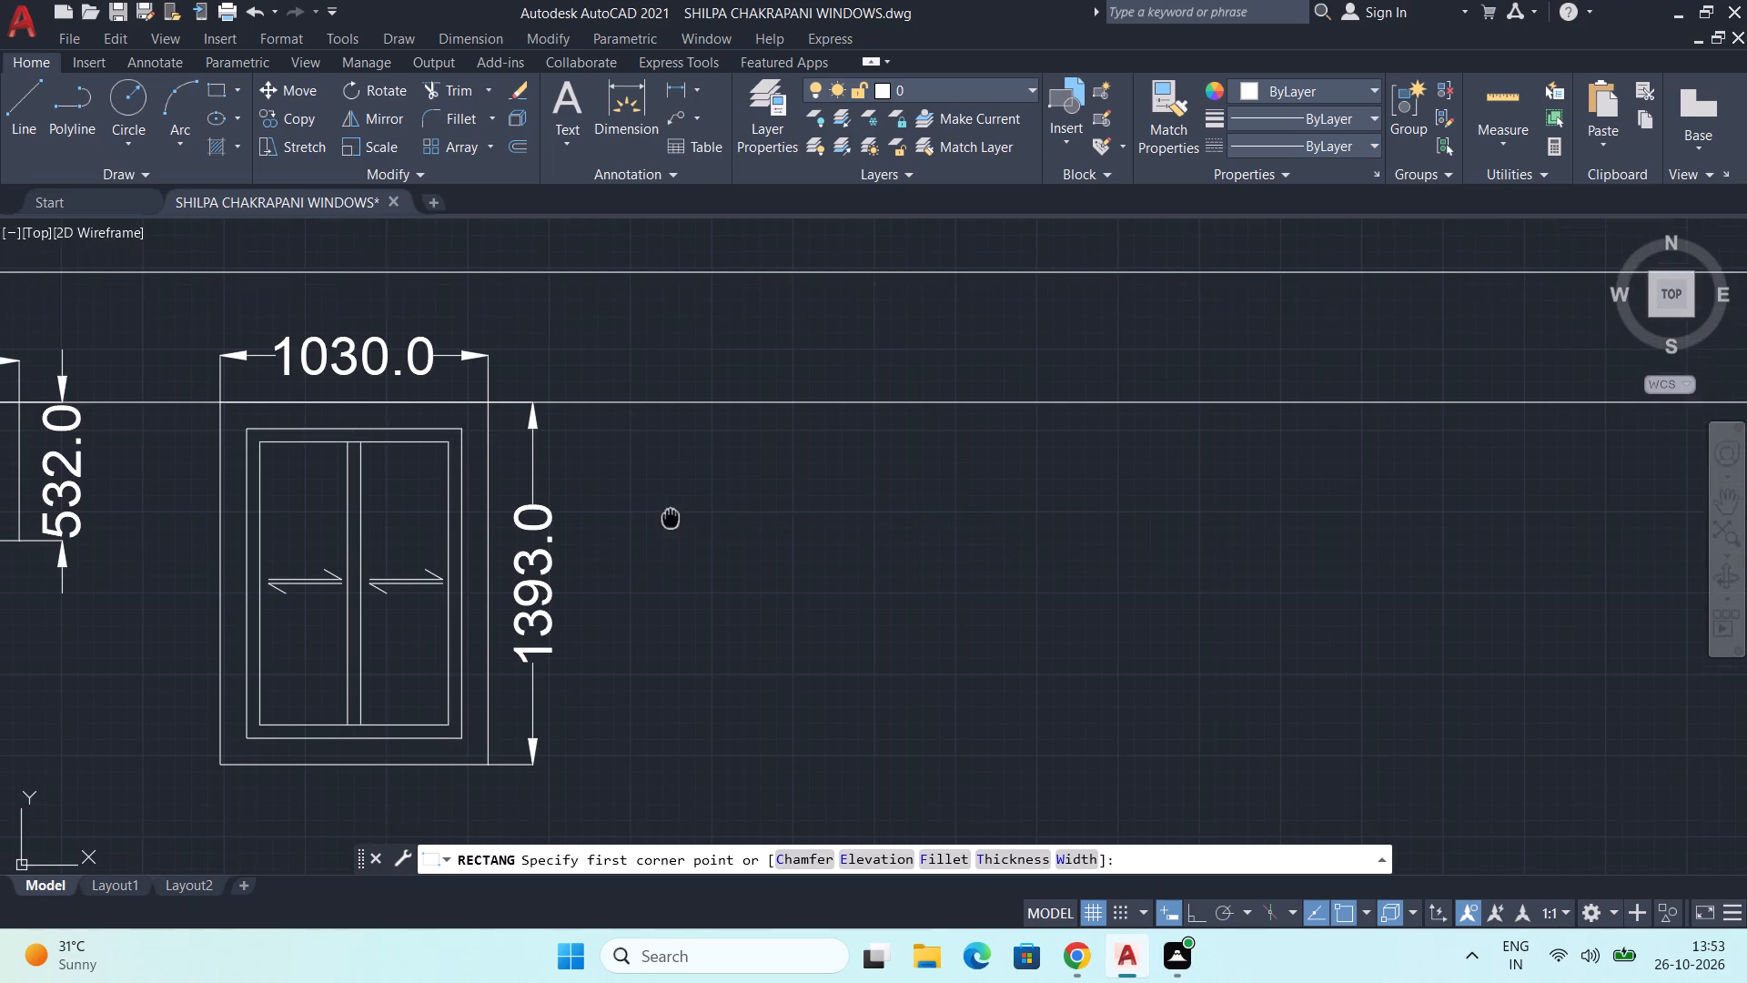
middle_click_drag(672, 517, 675, 532)
scroll(611, 437, "up", 1)
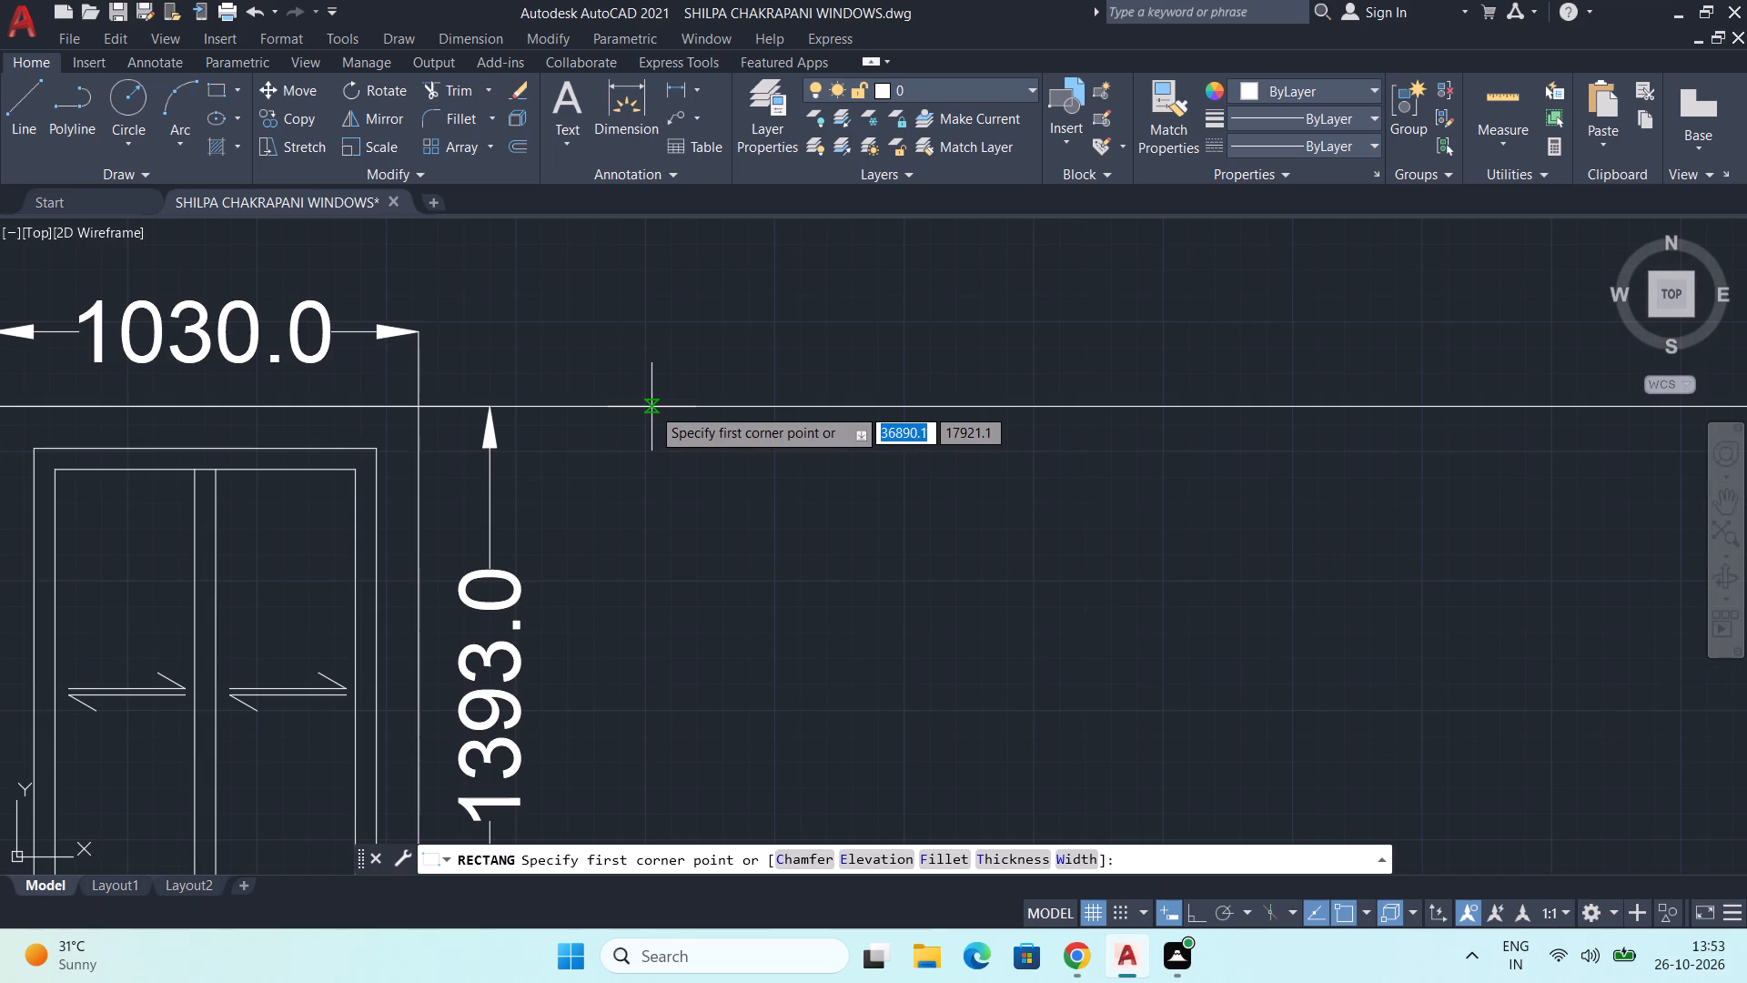
left_click(651, 407)
scroll(702, 523, "down", 2)
middle_click_drag(869, 706, 751, 606)
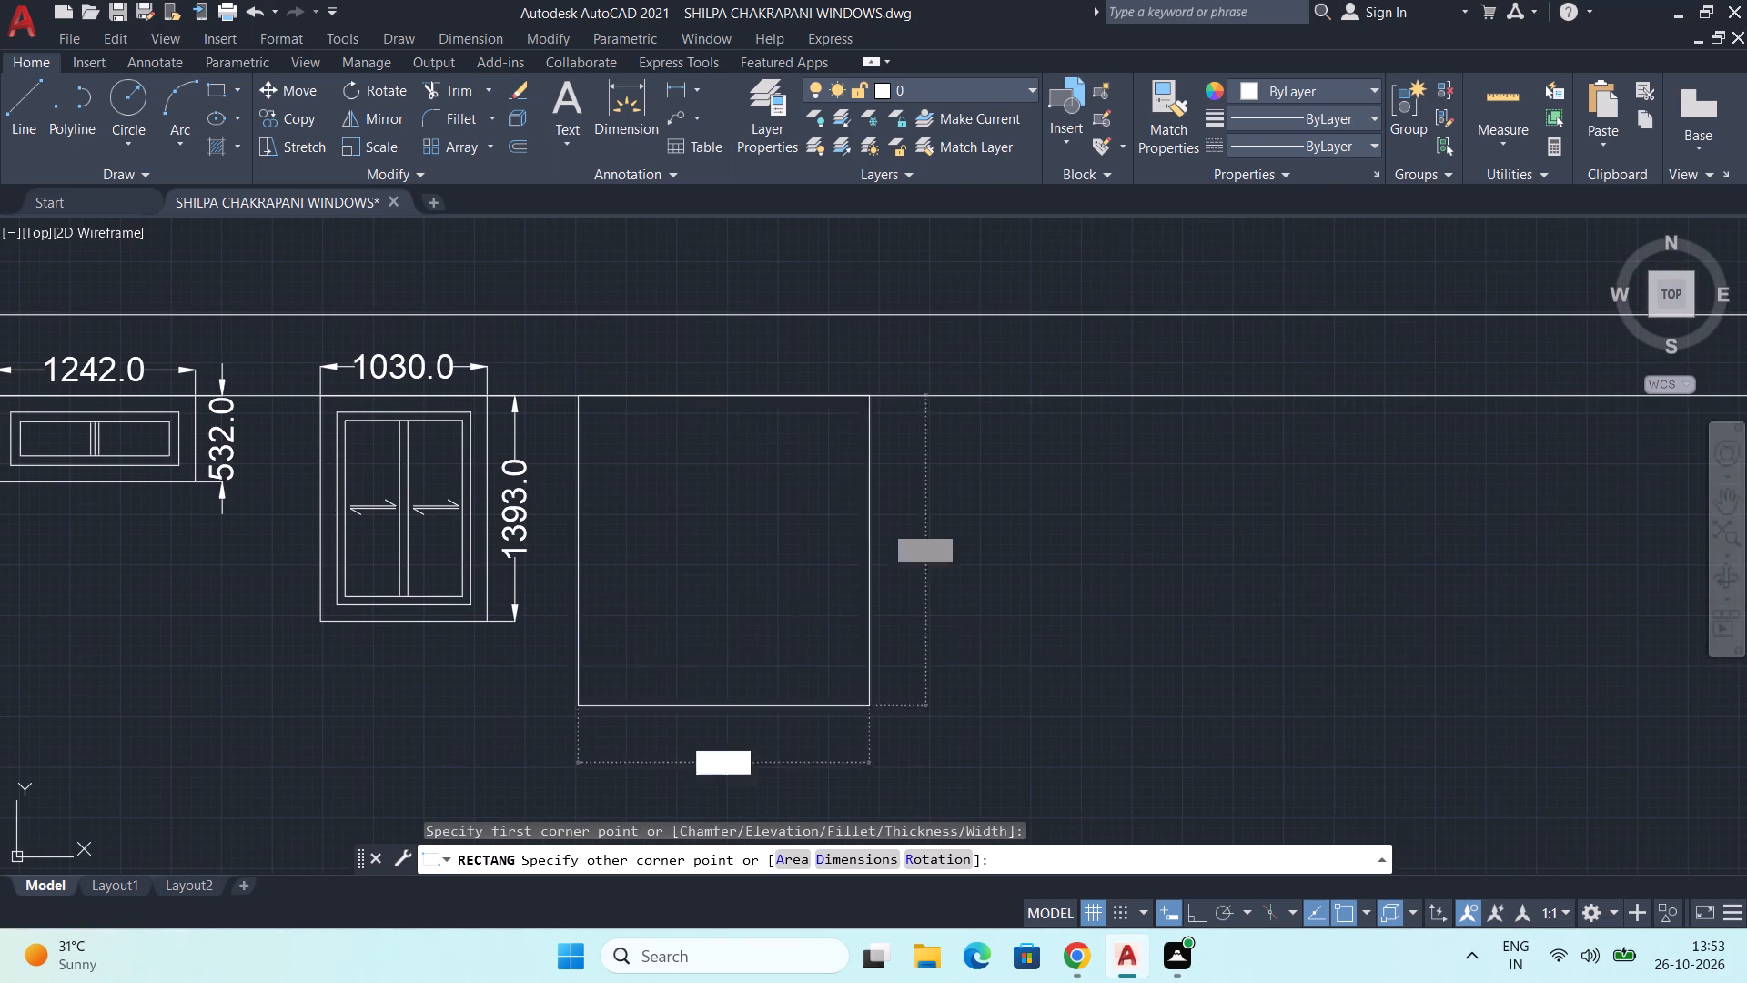
middle_click_drag(828, 639, 845, 657)
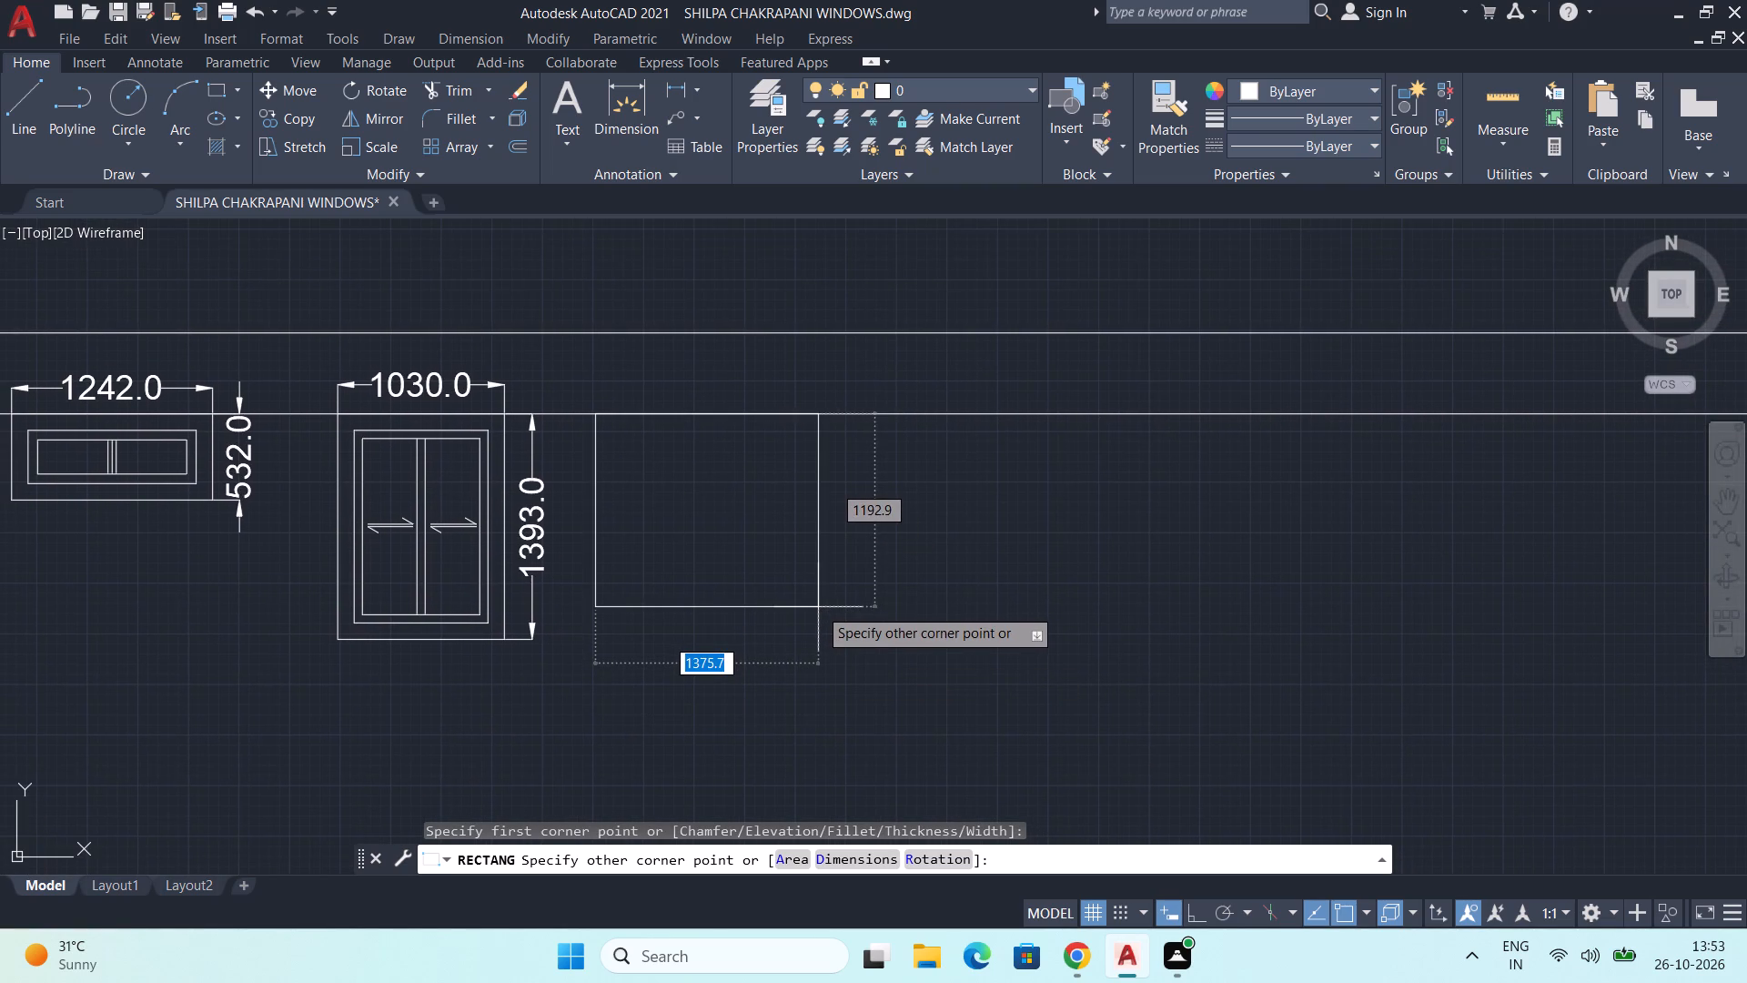
type("1893")
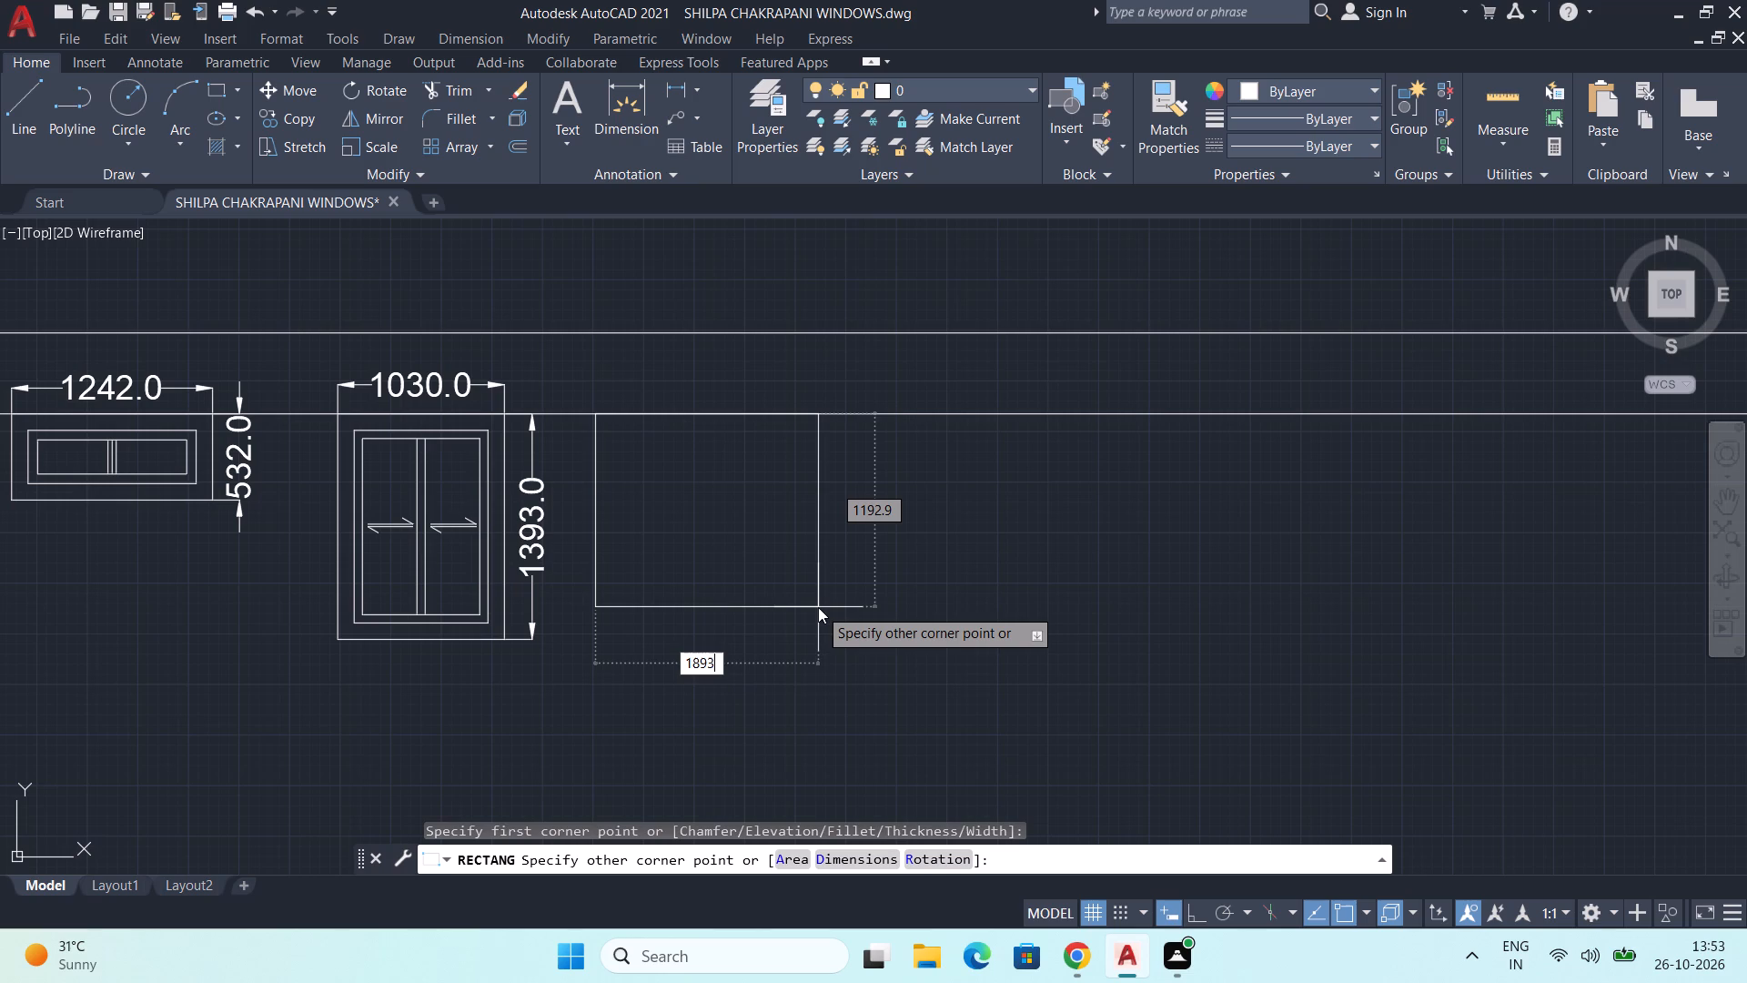
key("Tab")
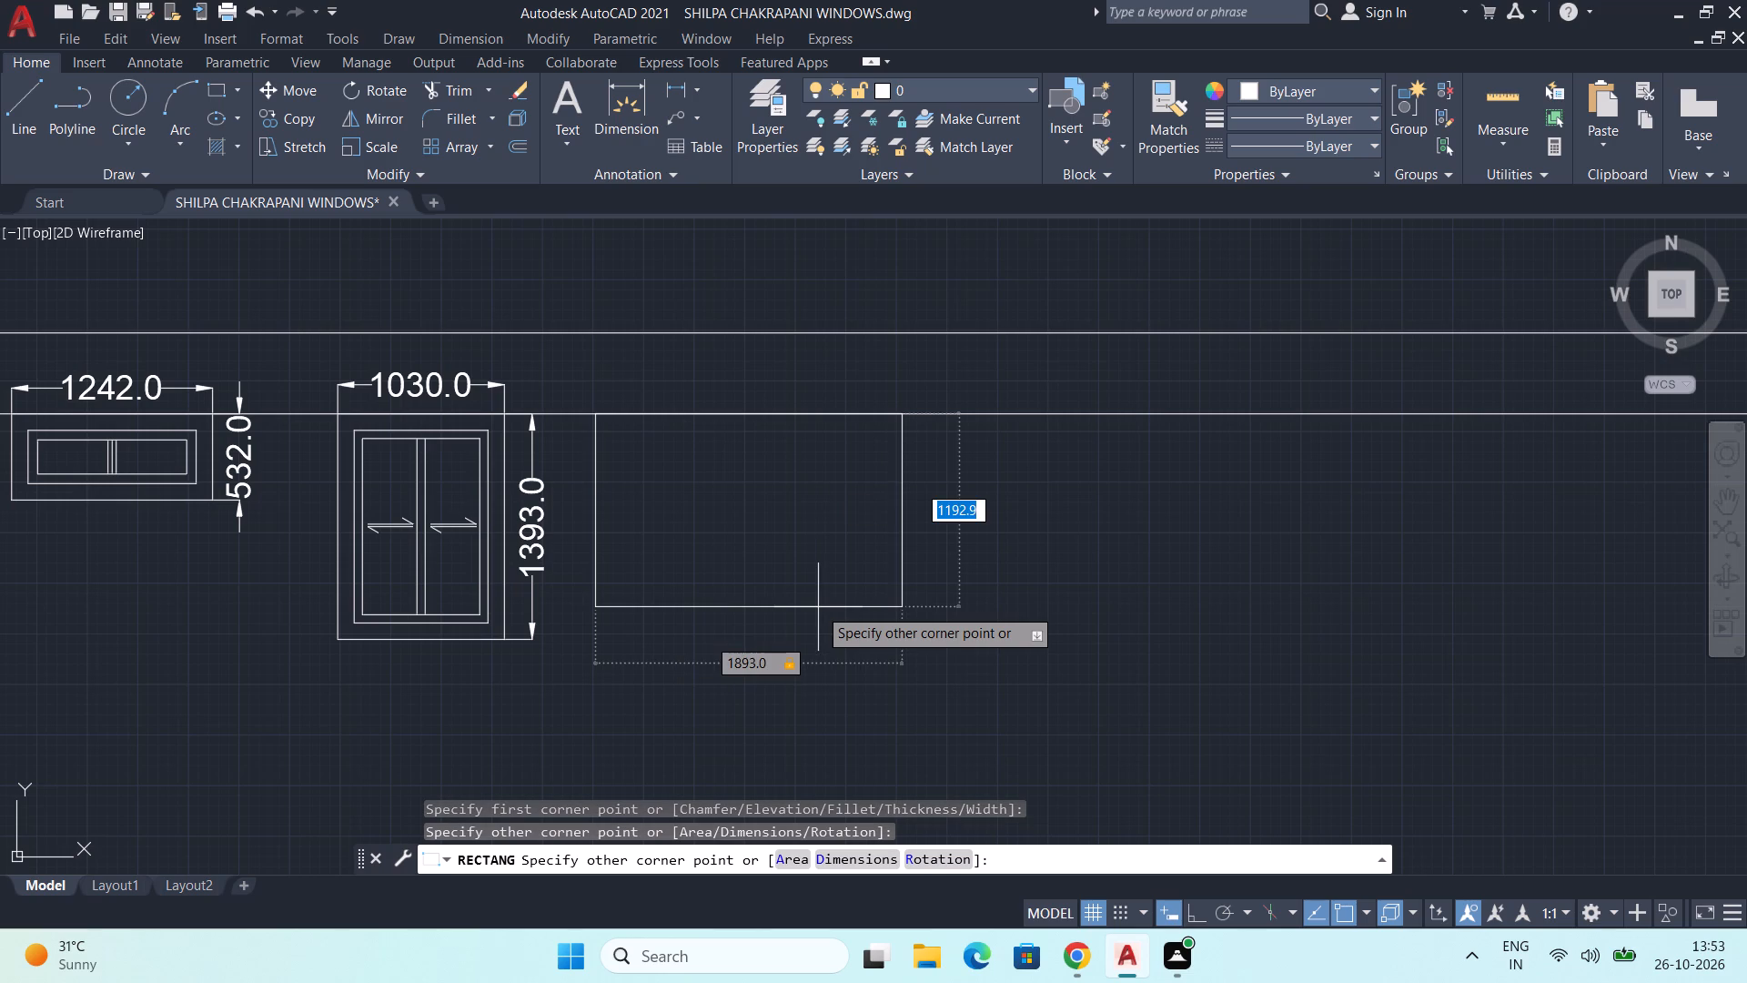
type("1393")
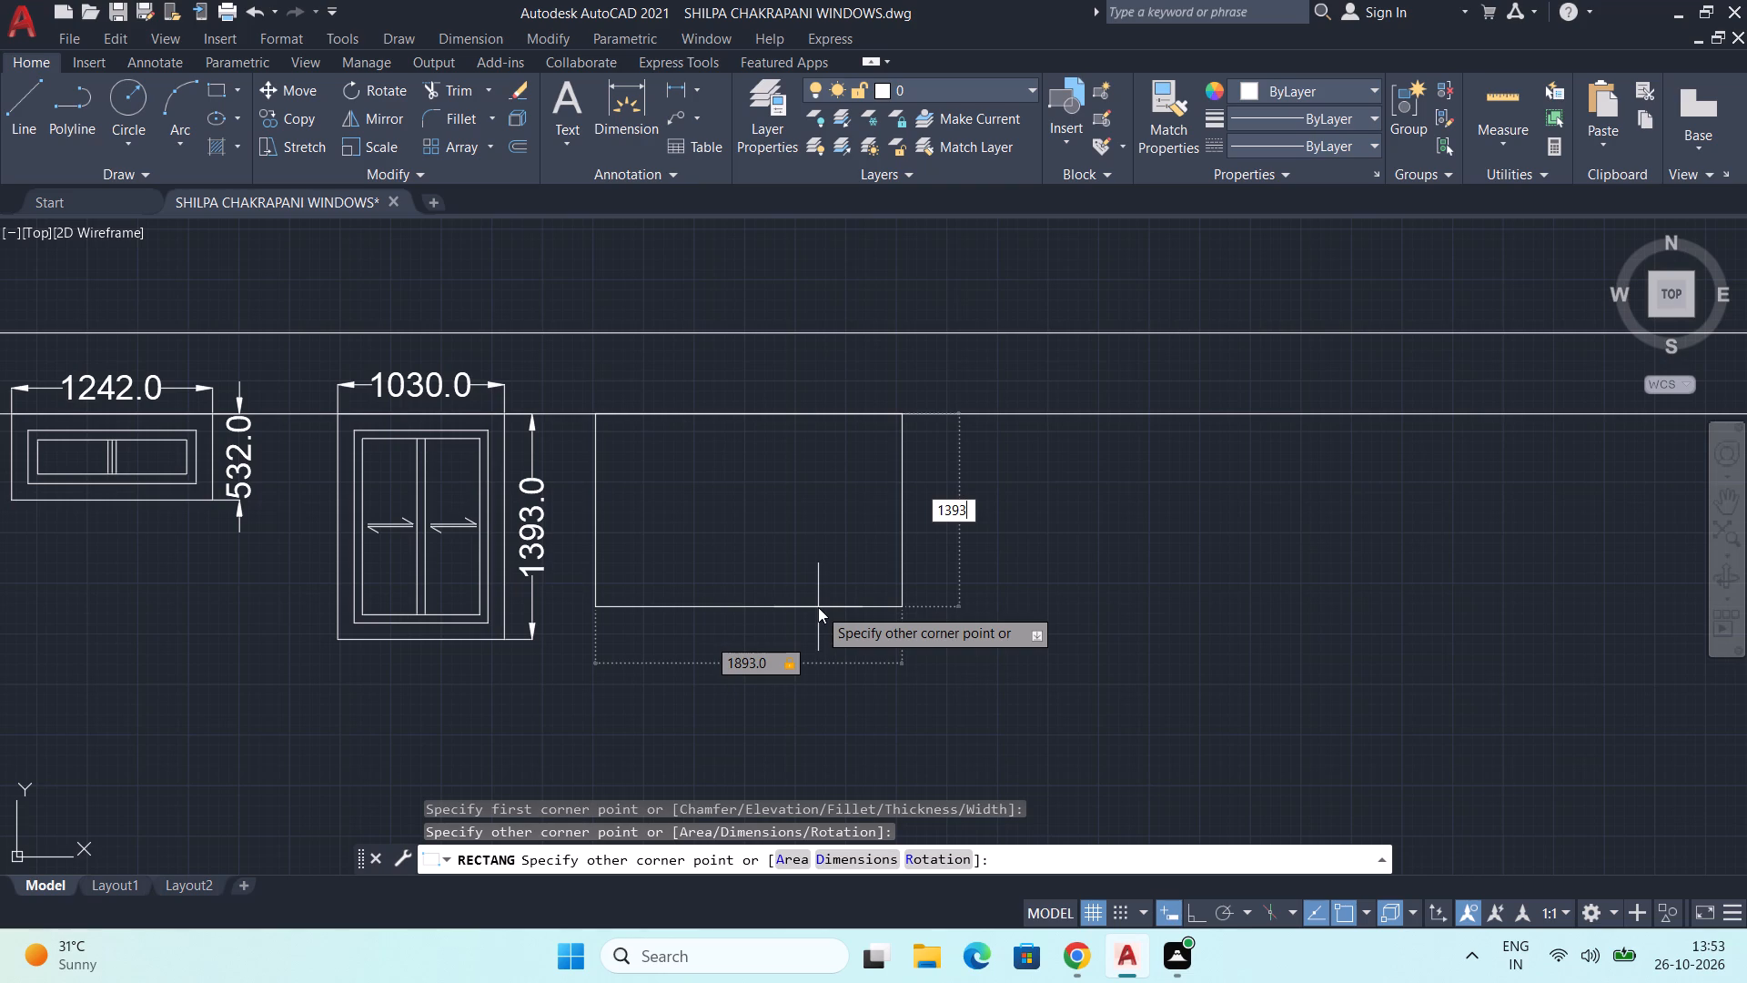
key("Return")
Offset the 1893 by 1393 outline inward by 101.6, and offset the resulting rectangle inward by another 50.8 to form the window frame.
type("OFF")
key("Return")
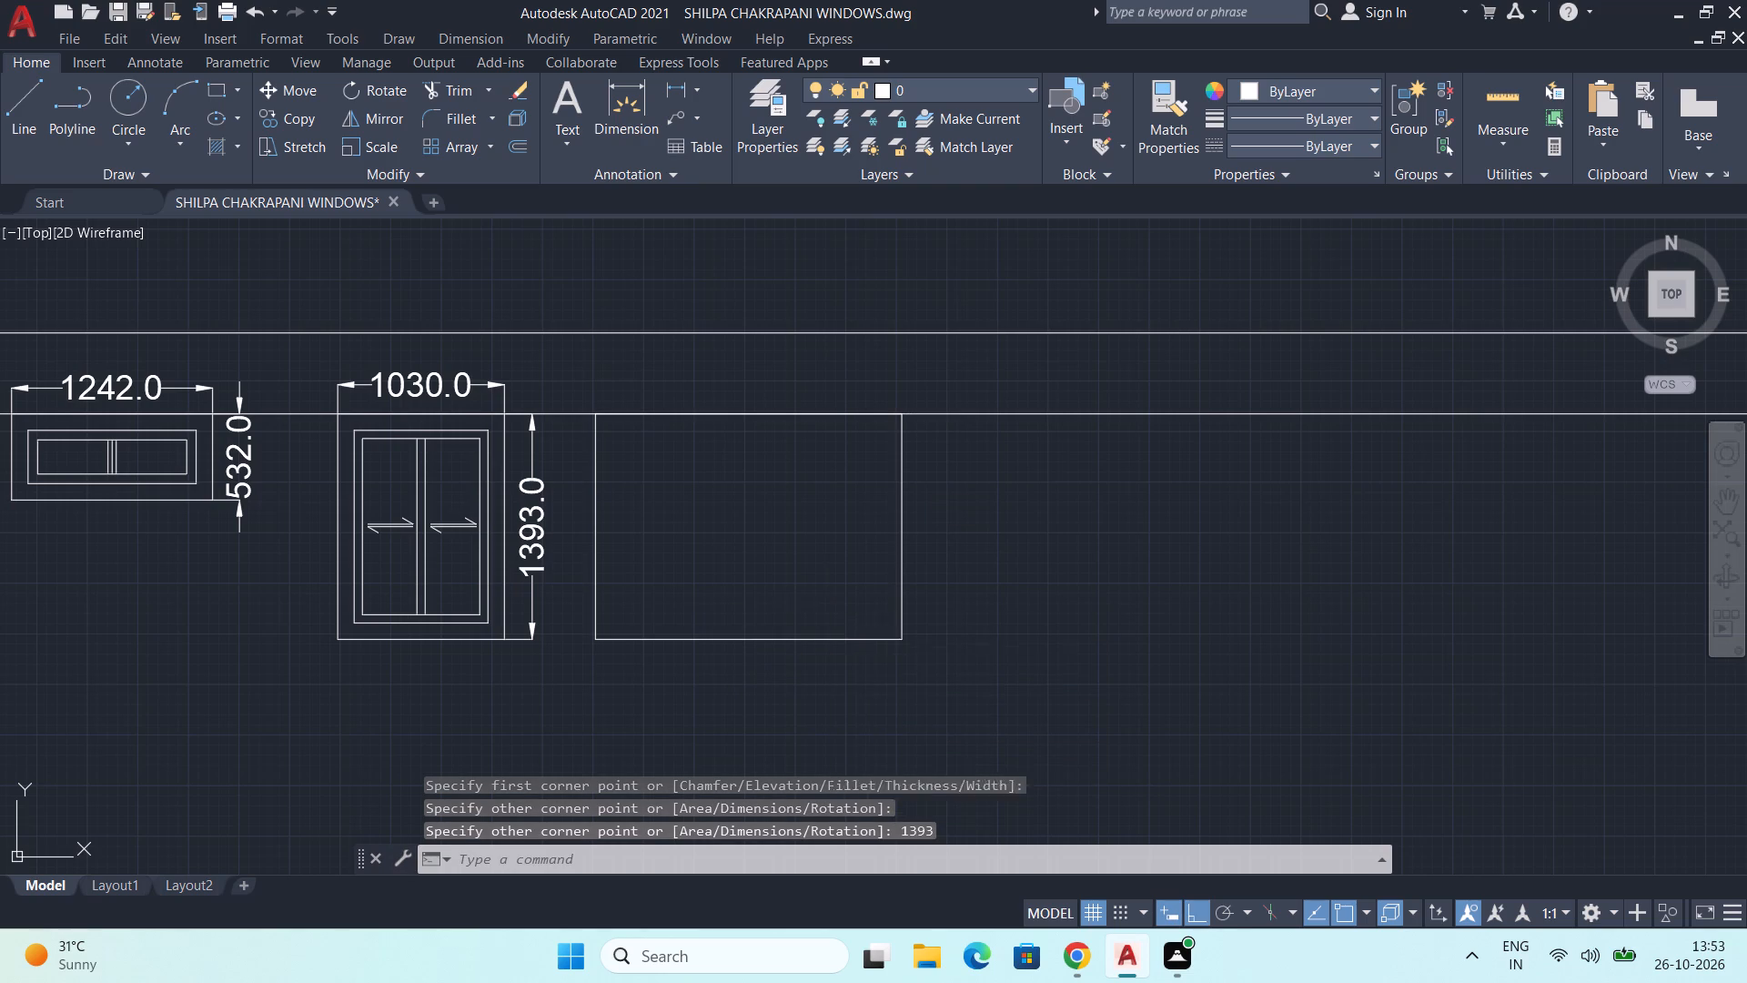
type("101.6")
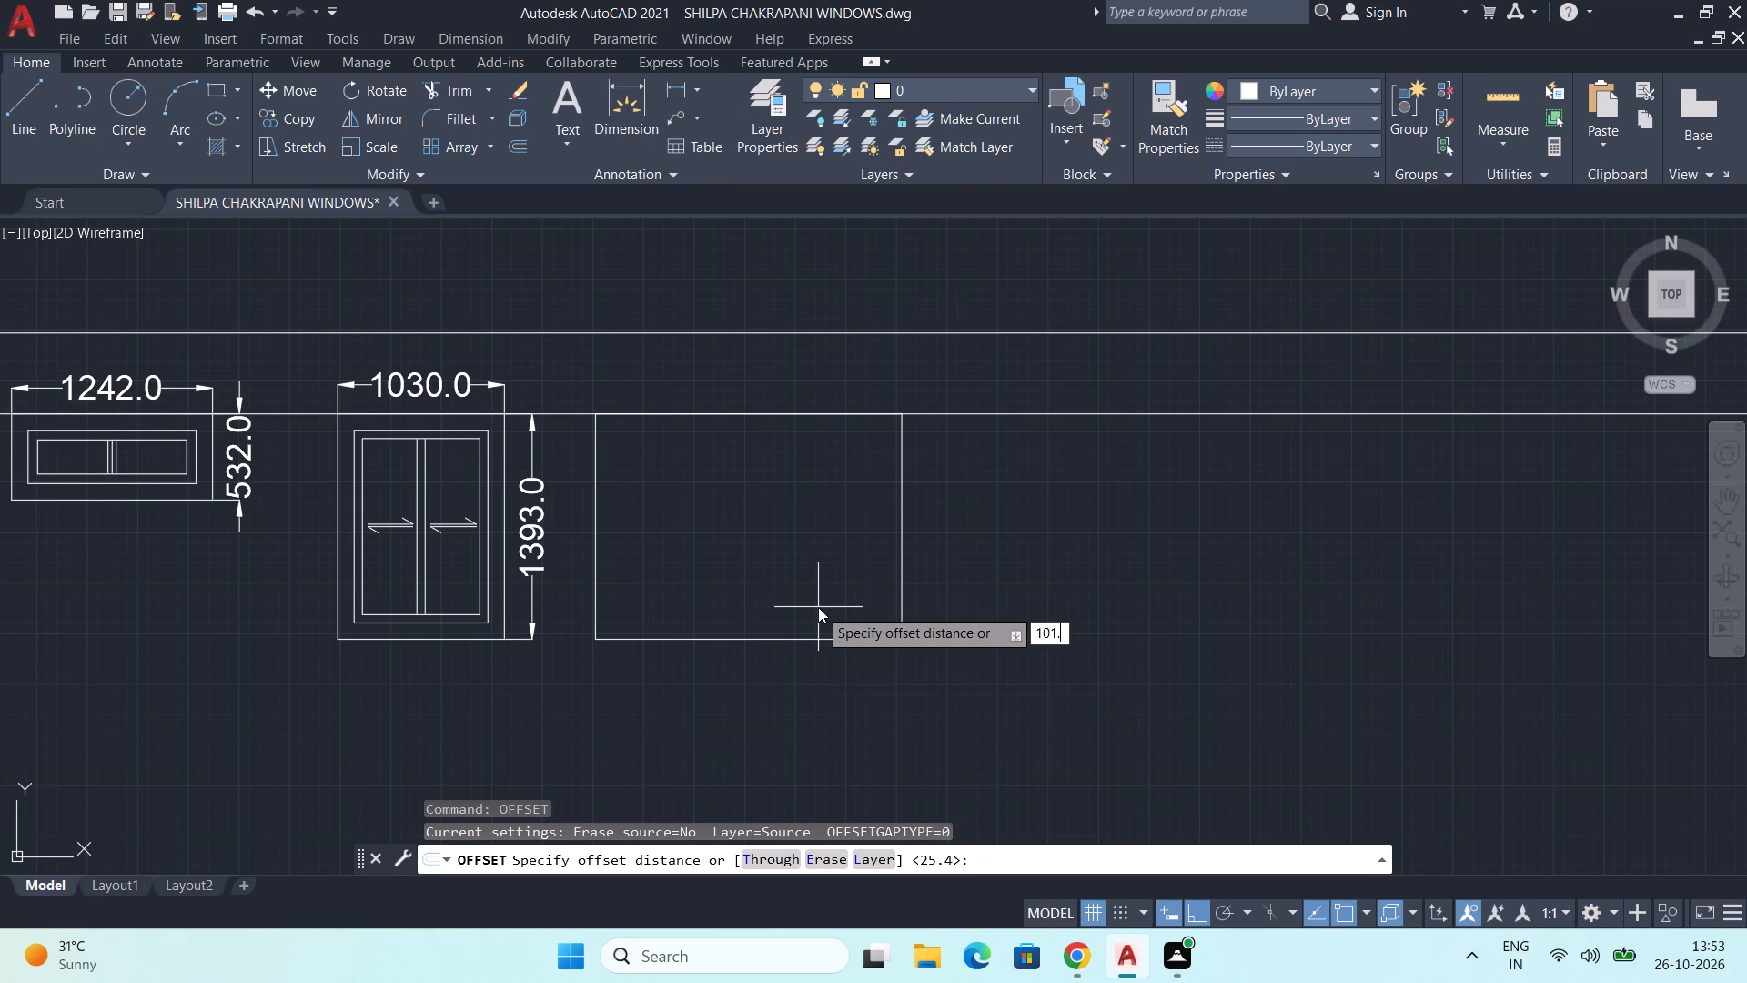
key("Return")
scroll(672, 564, "up", 1)
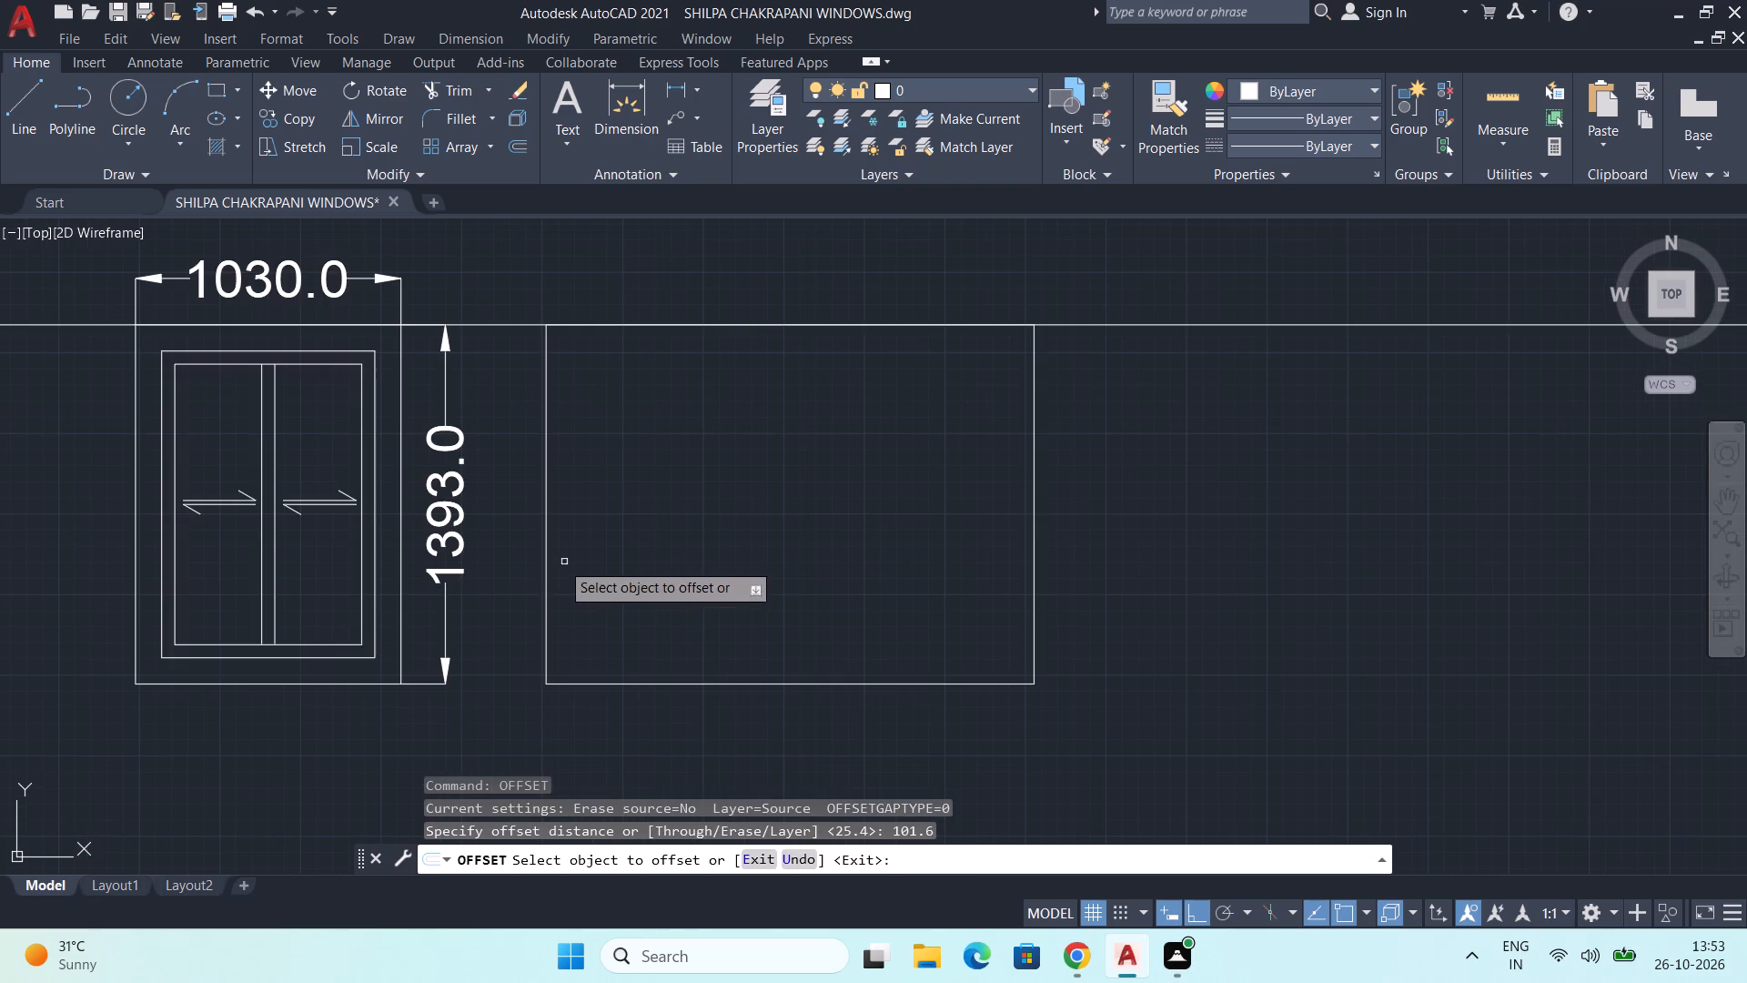
left_click(545, 596)
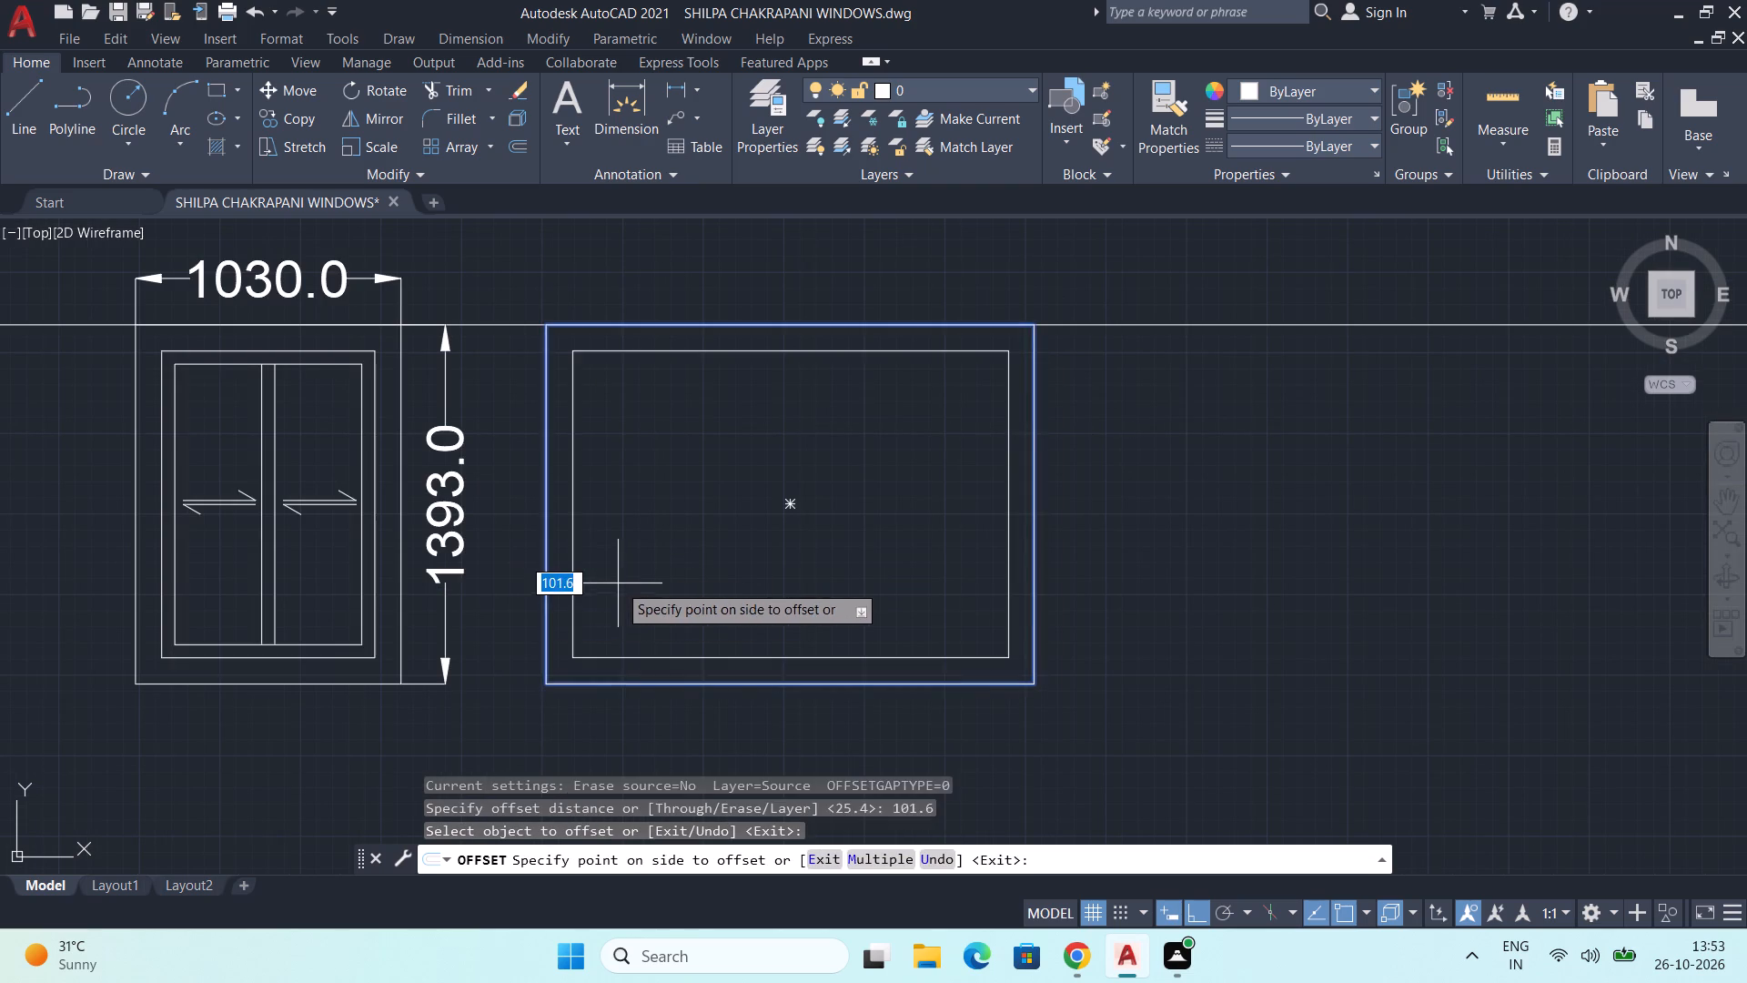
left_click(618, 583)
left_click(573, 630)
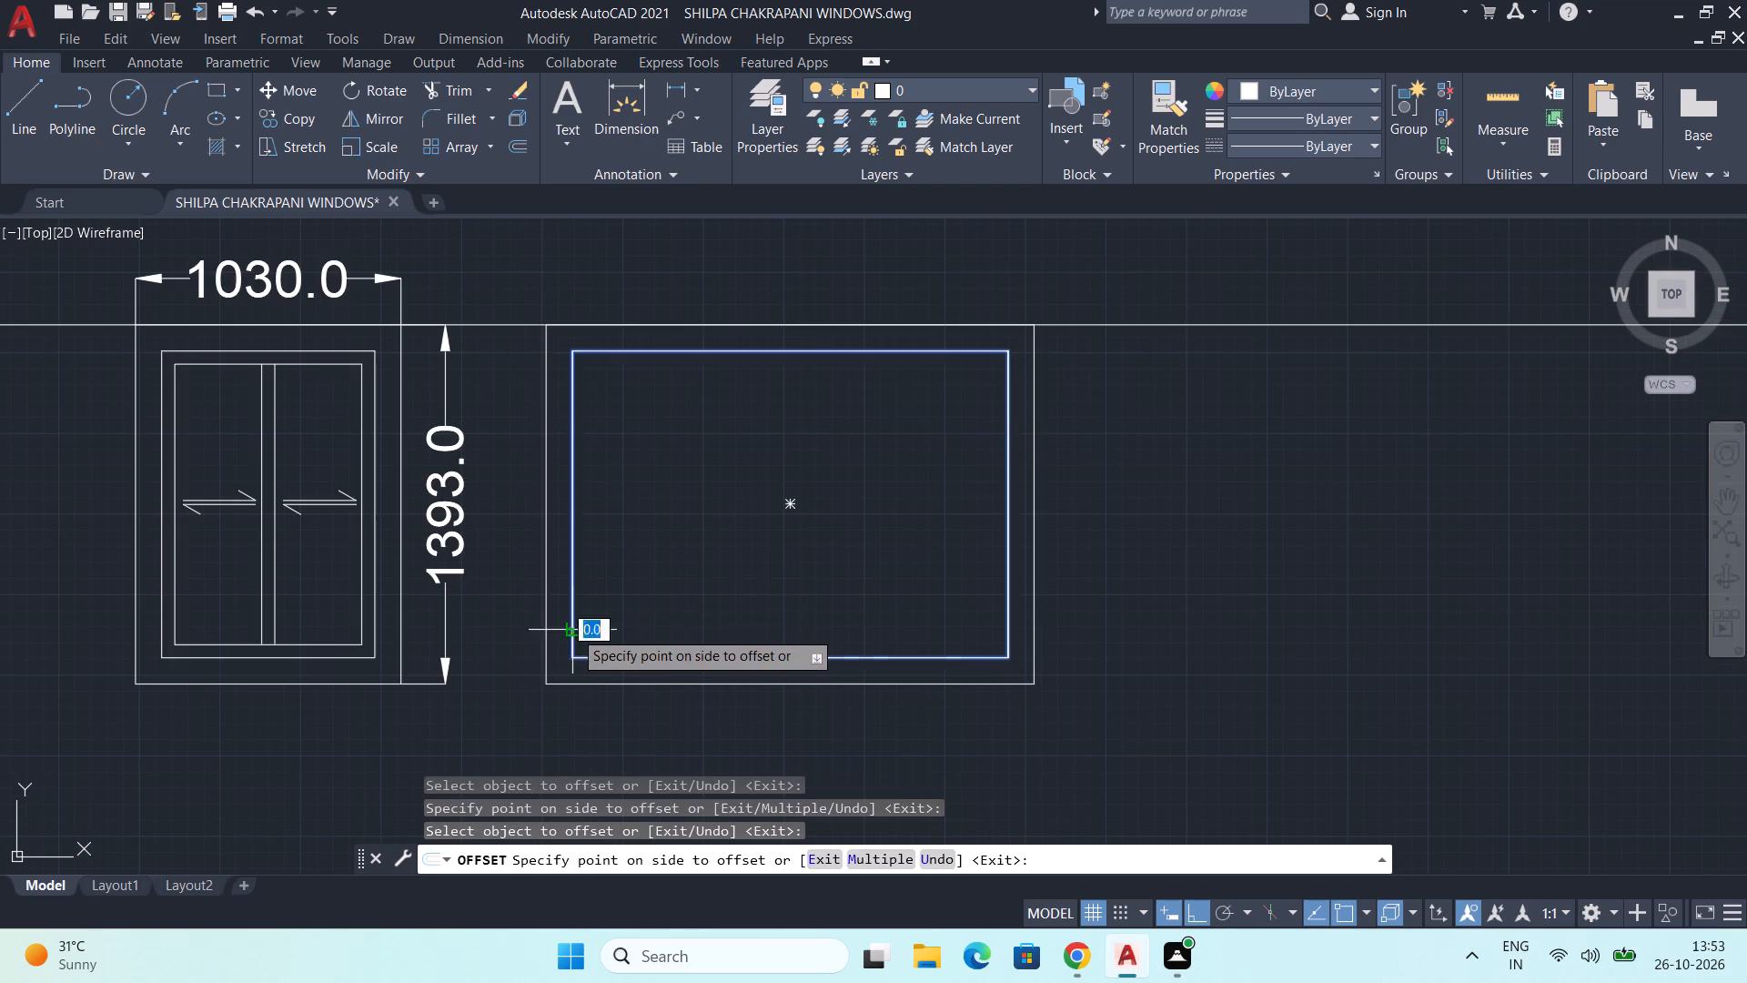
type("50.8")
key("Return")
key("space")
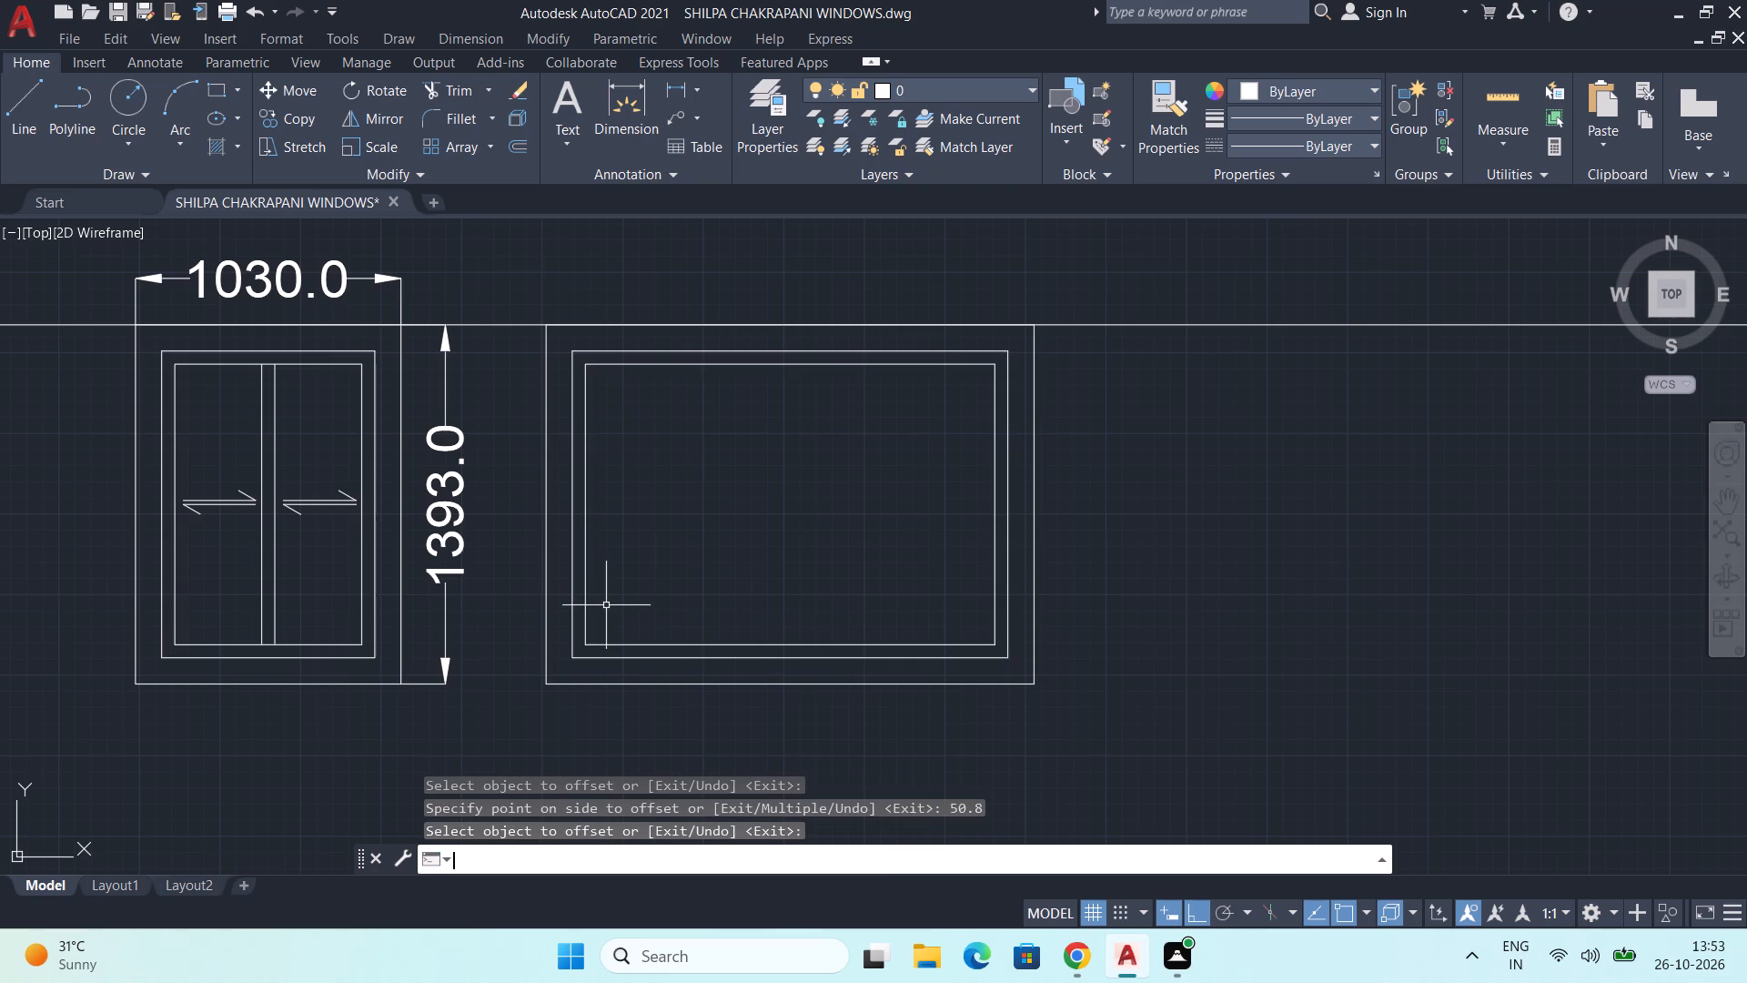
Draw a vertical centre line inside the new window's innermost rectangle, from its bottom edge midpoint to its top edge midpoint.
middle_click_drag(837, 664, 810, 684)
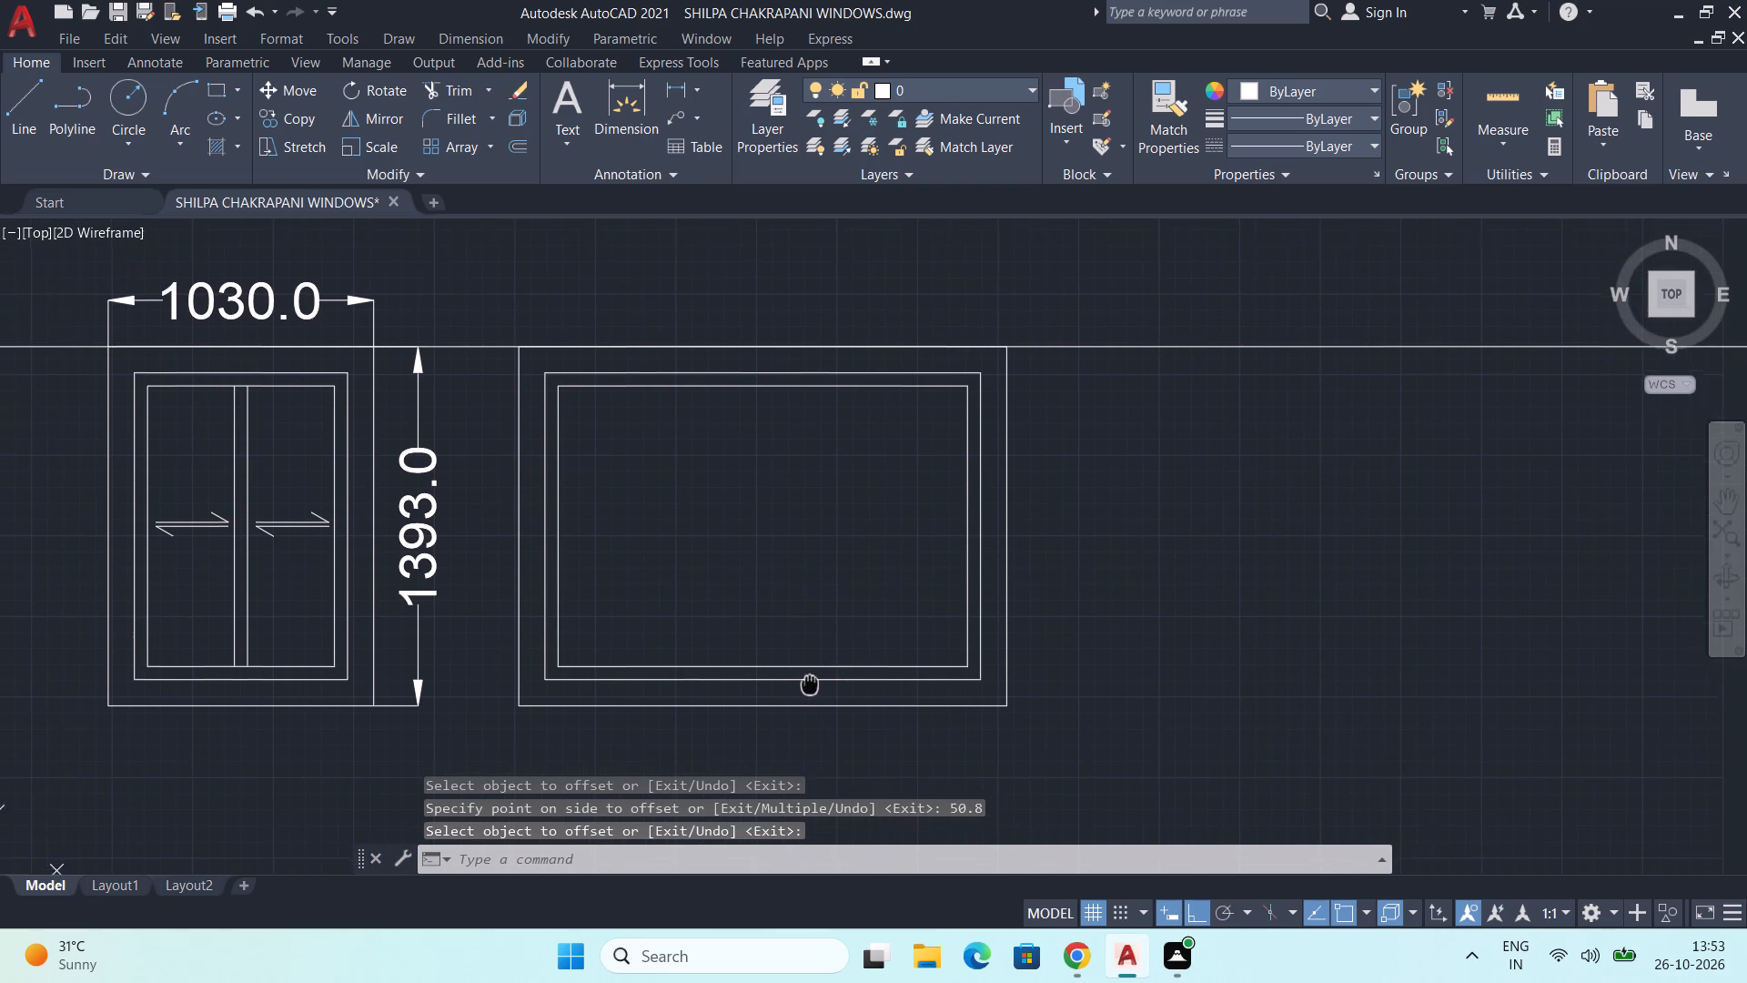
middle_click_drag(810, 684, 794, 672)
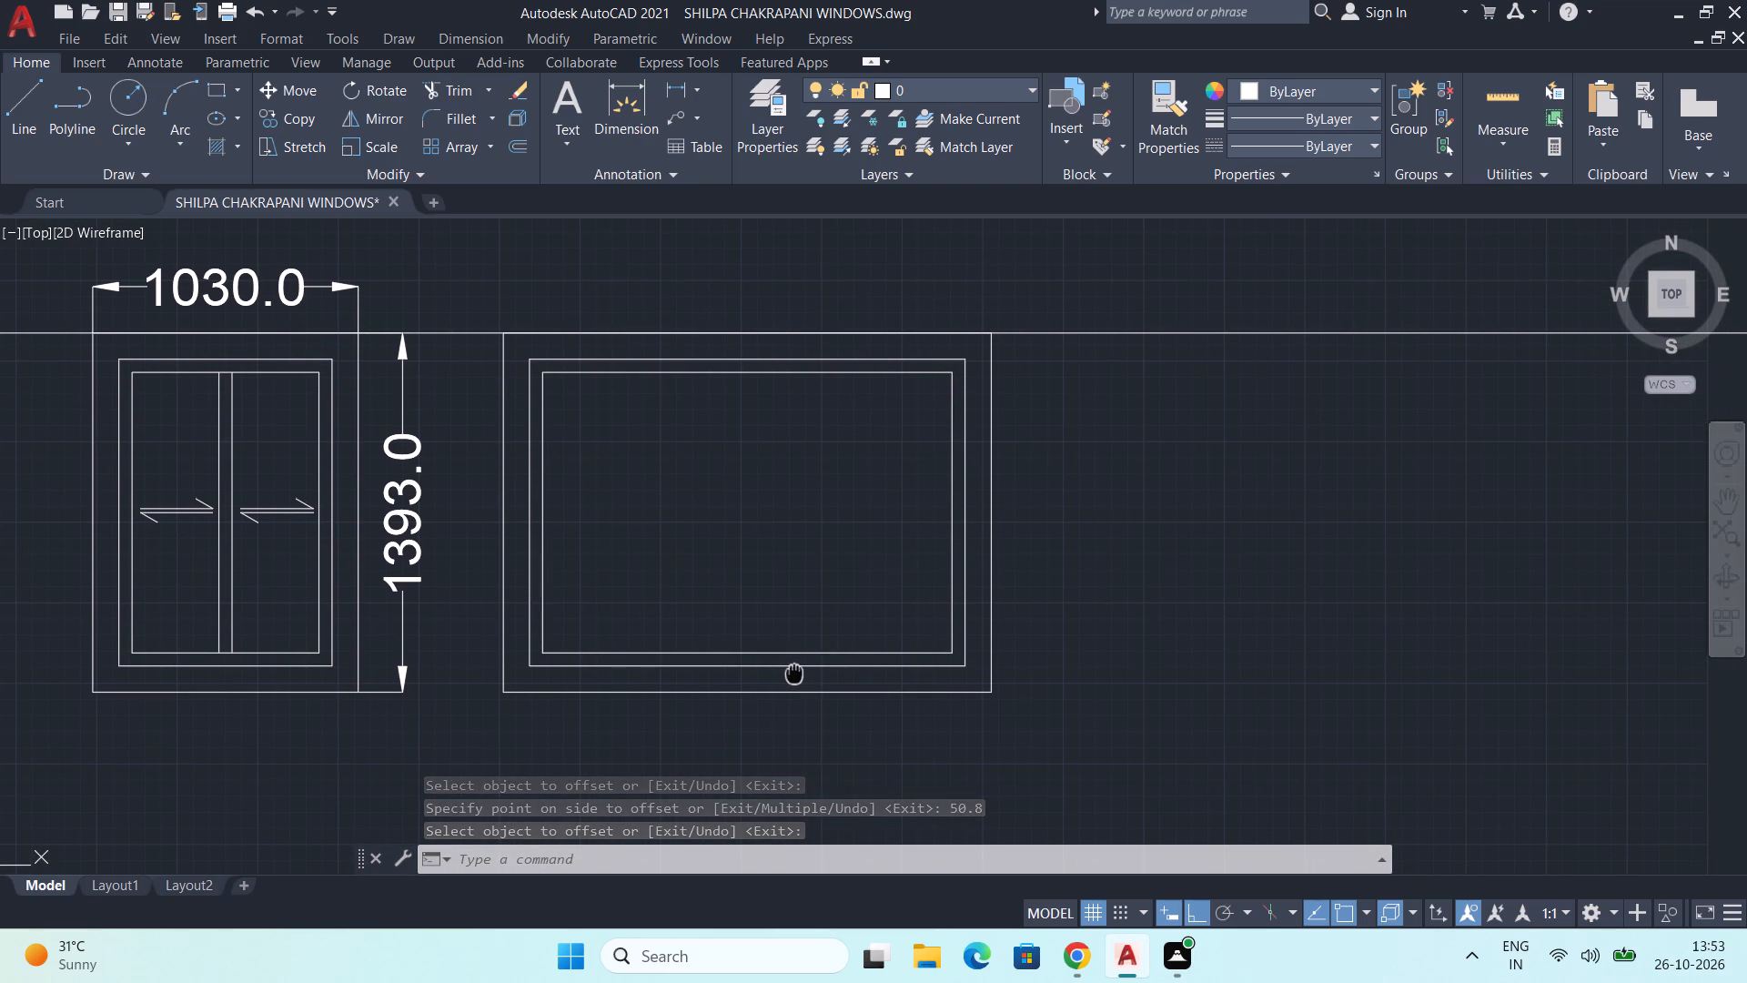
middle_click_drag(794, 672, 806, 686)
key("l")
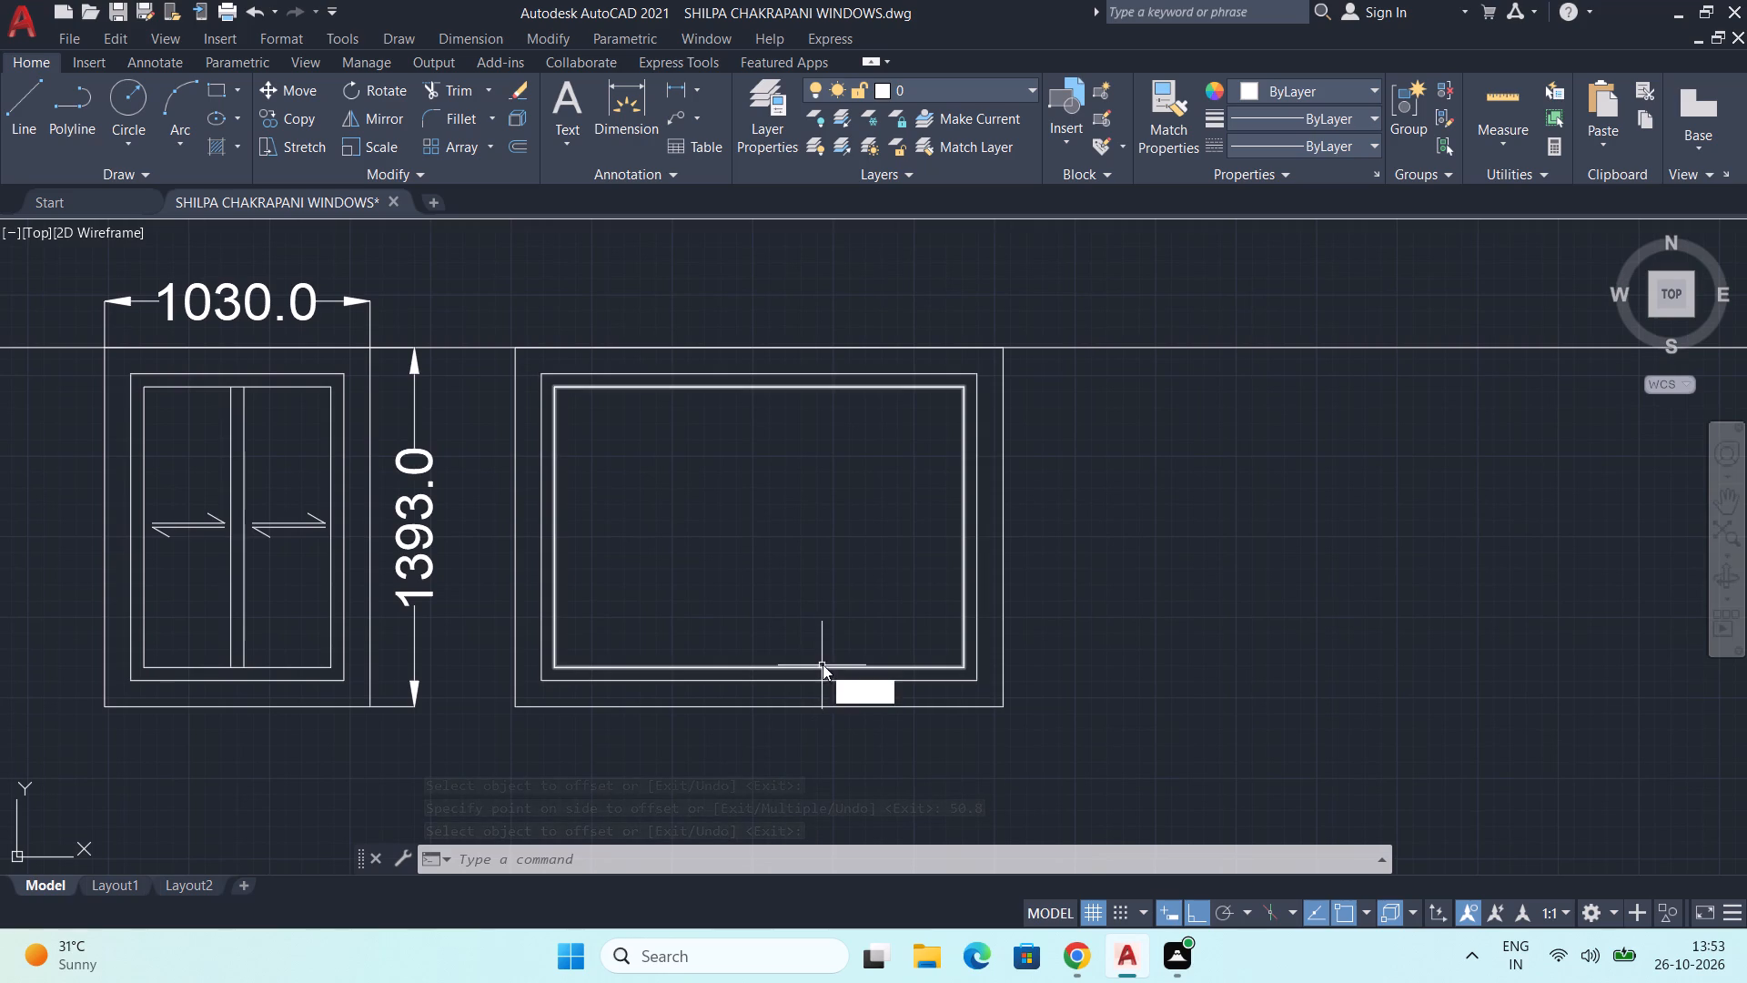
key("Return")
left_click(759, 672)
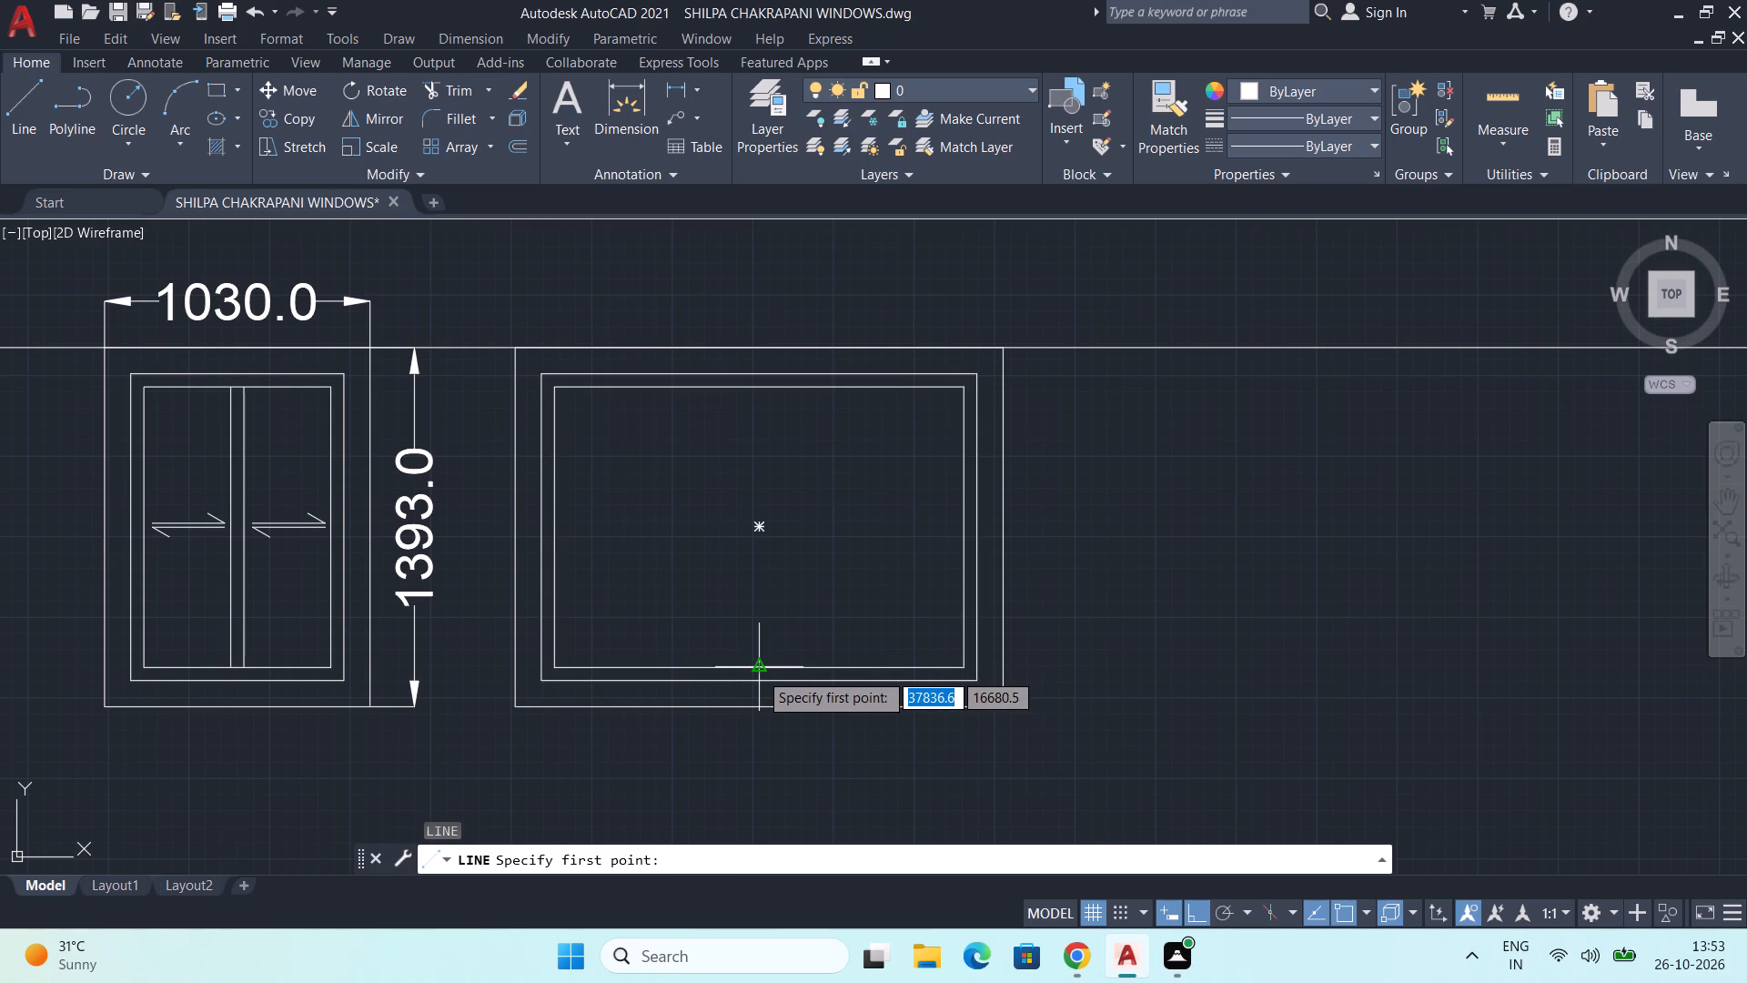
middle_click_drag(751, 512, 766, 591)
scroll(770, 504, "up", 1)
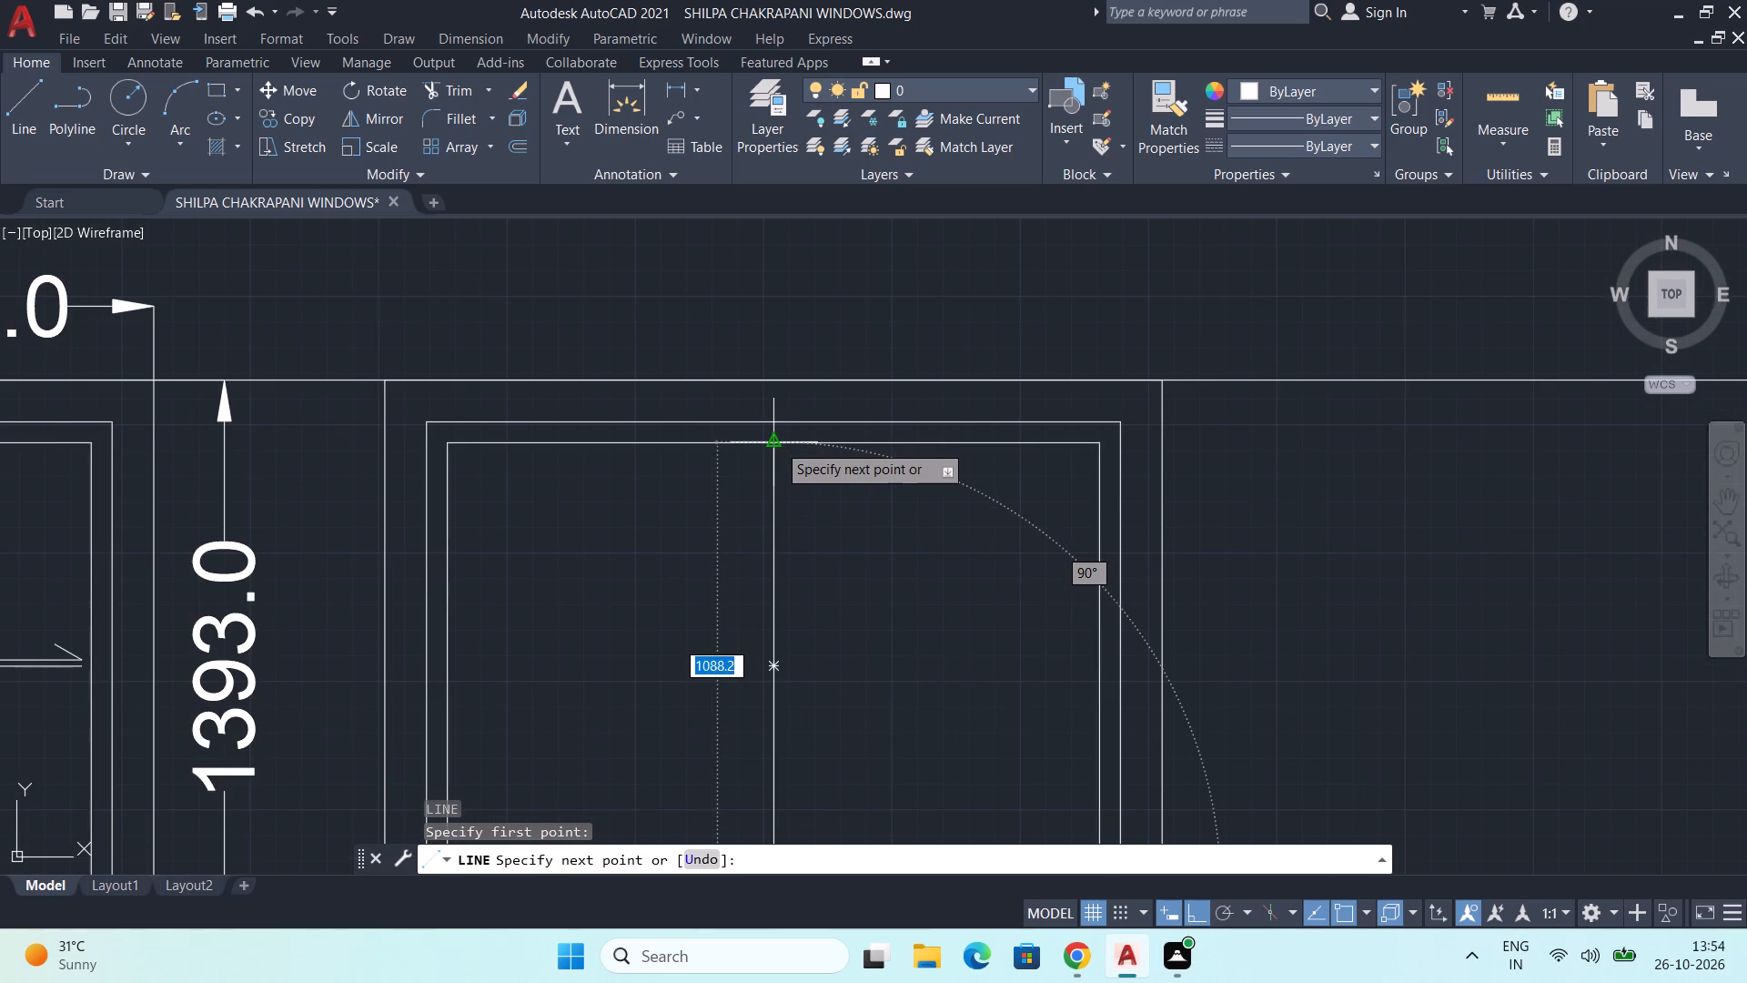
left_click(777, 443)
key("Escape")
scroll(812, 474, "down", 2)
middle_click_drag(865, 561, 819, 480)
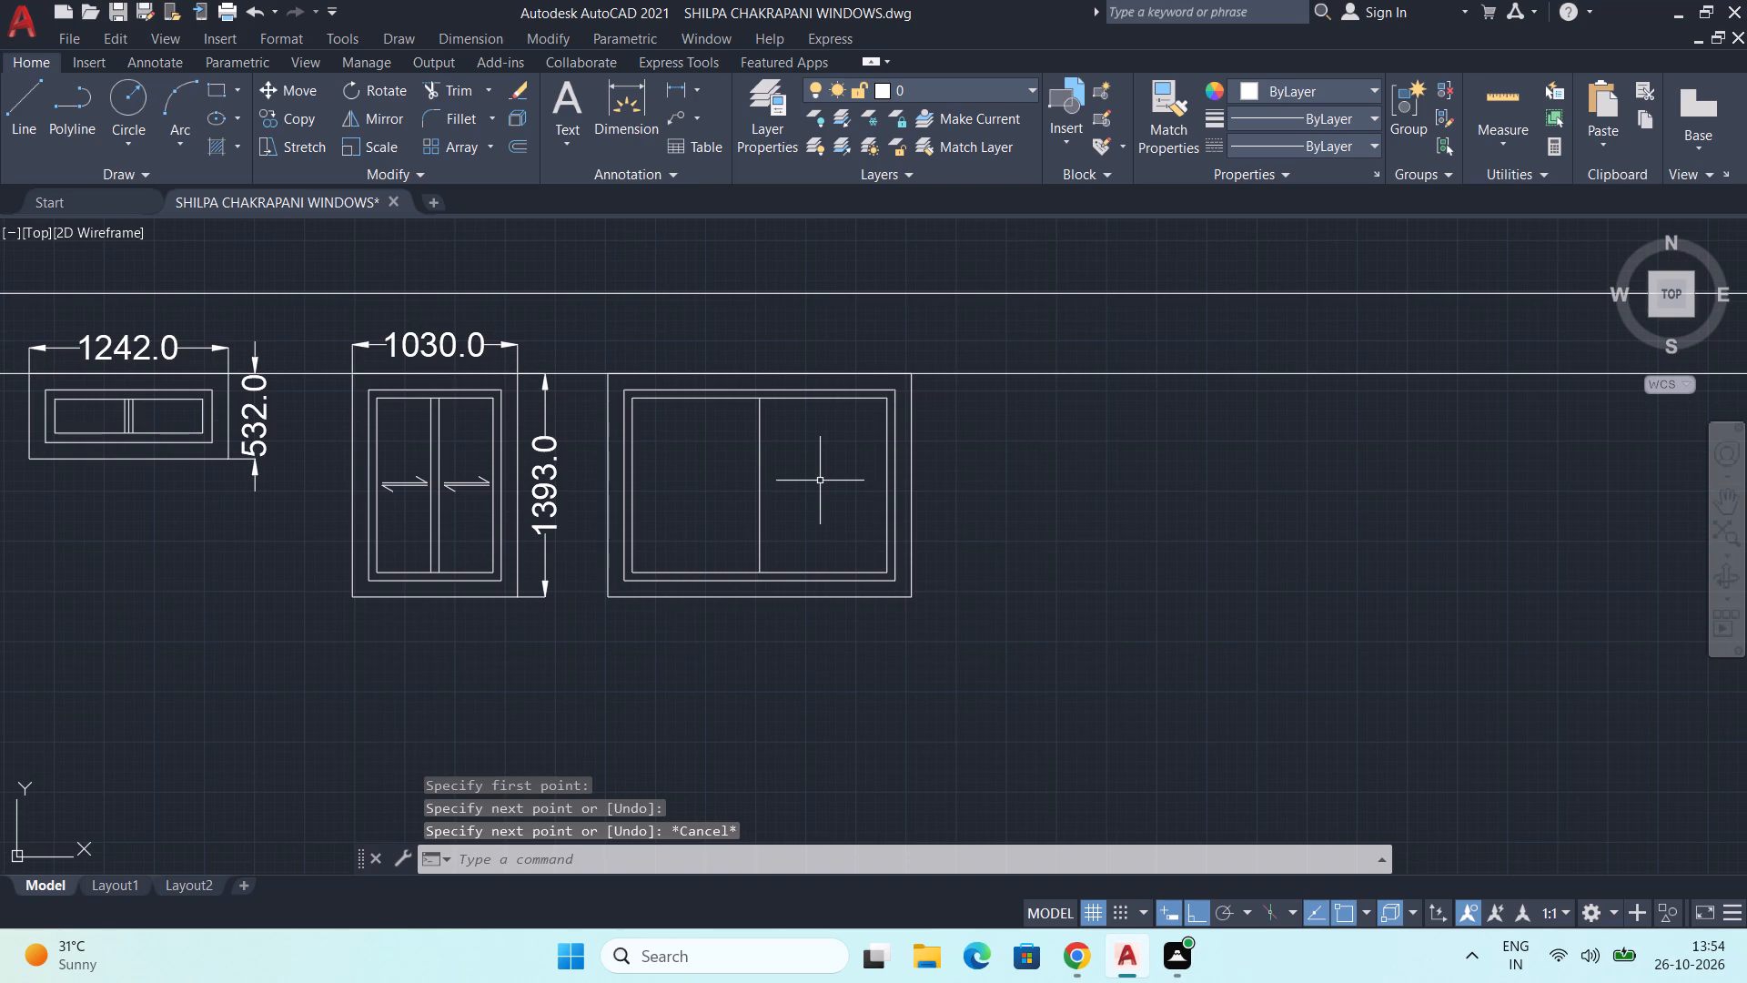
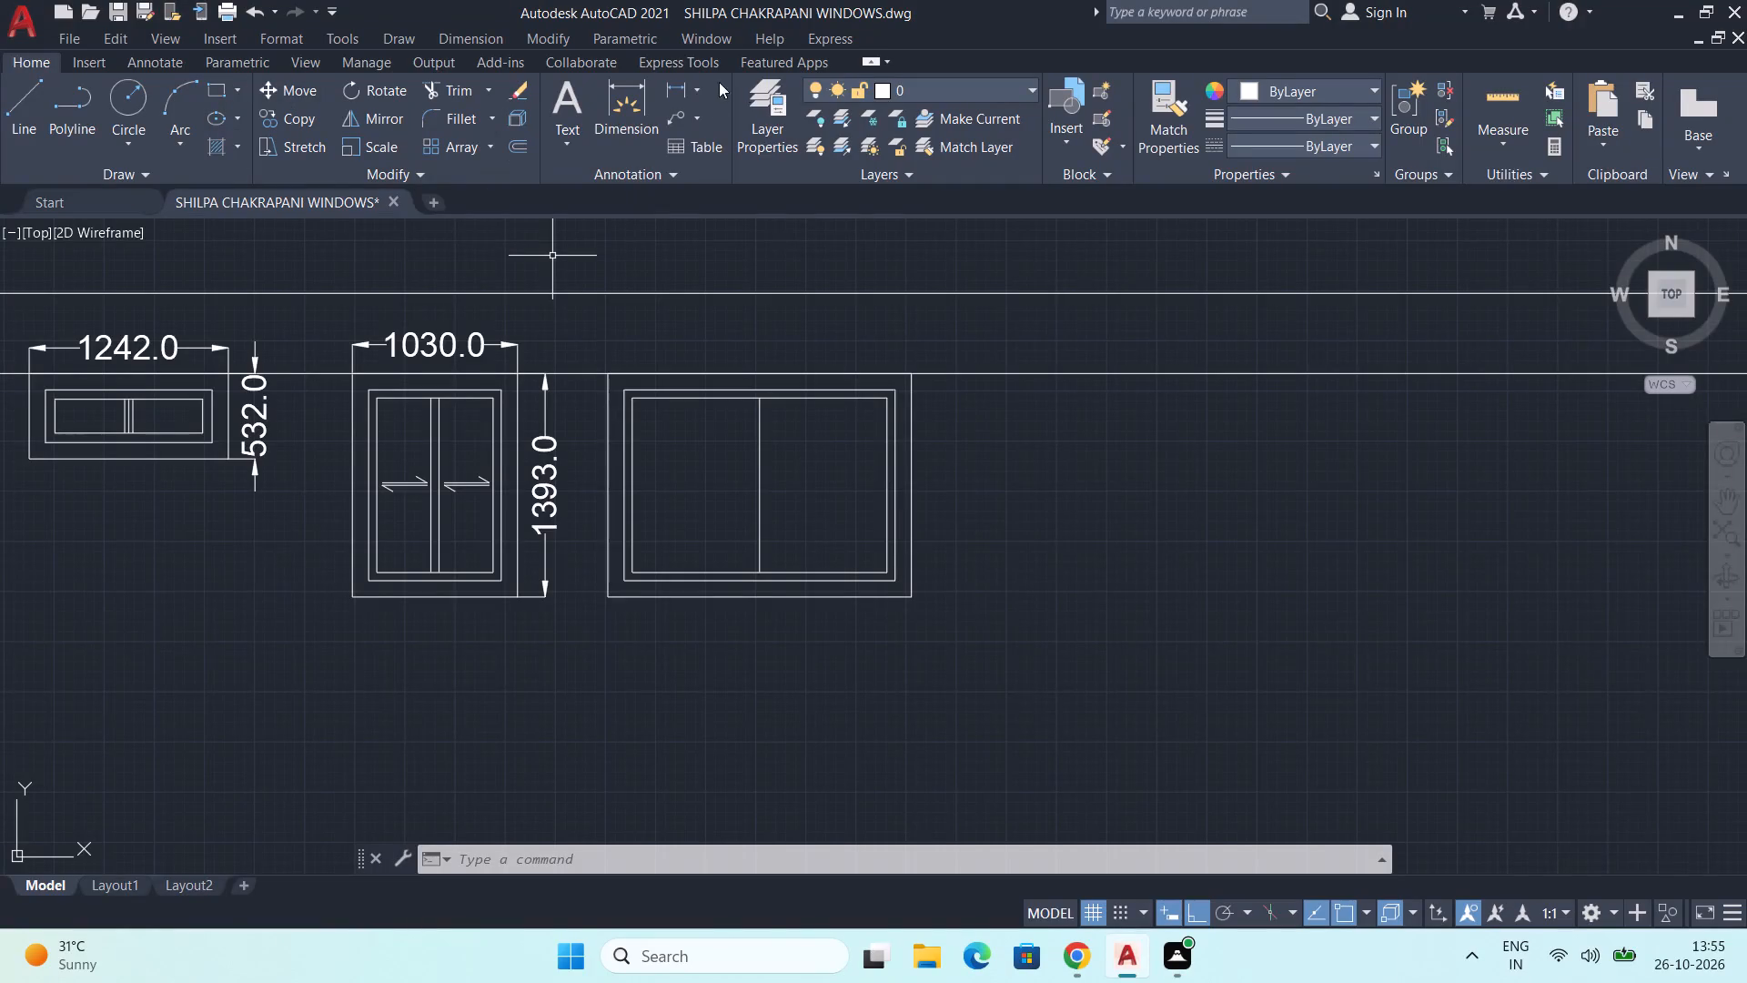
Add linear dimensions for the 1893 by 1393 window's overall width above it and overall height just right of it.
left_click(679, 81)
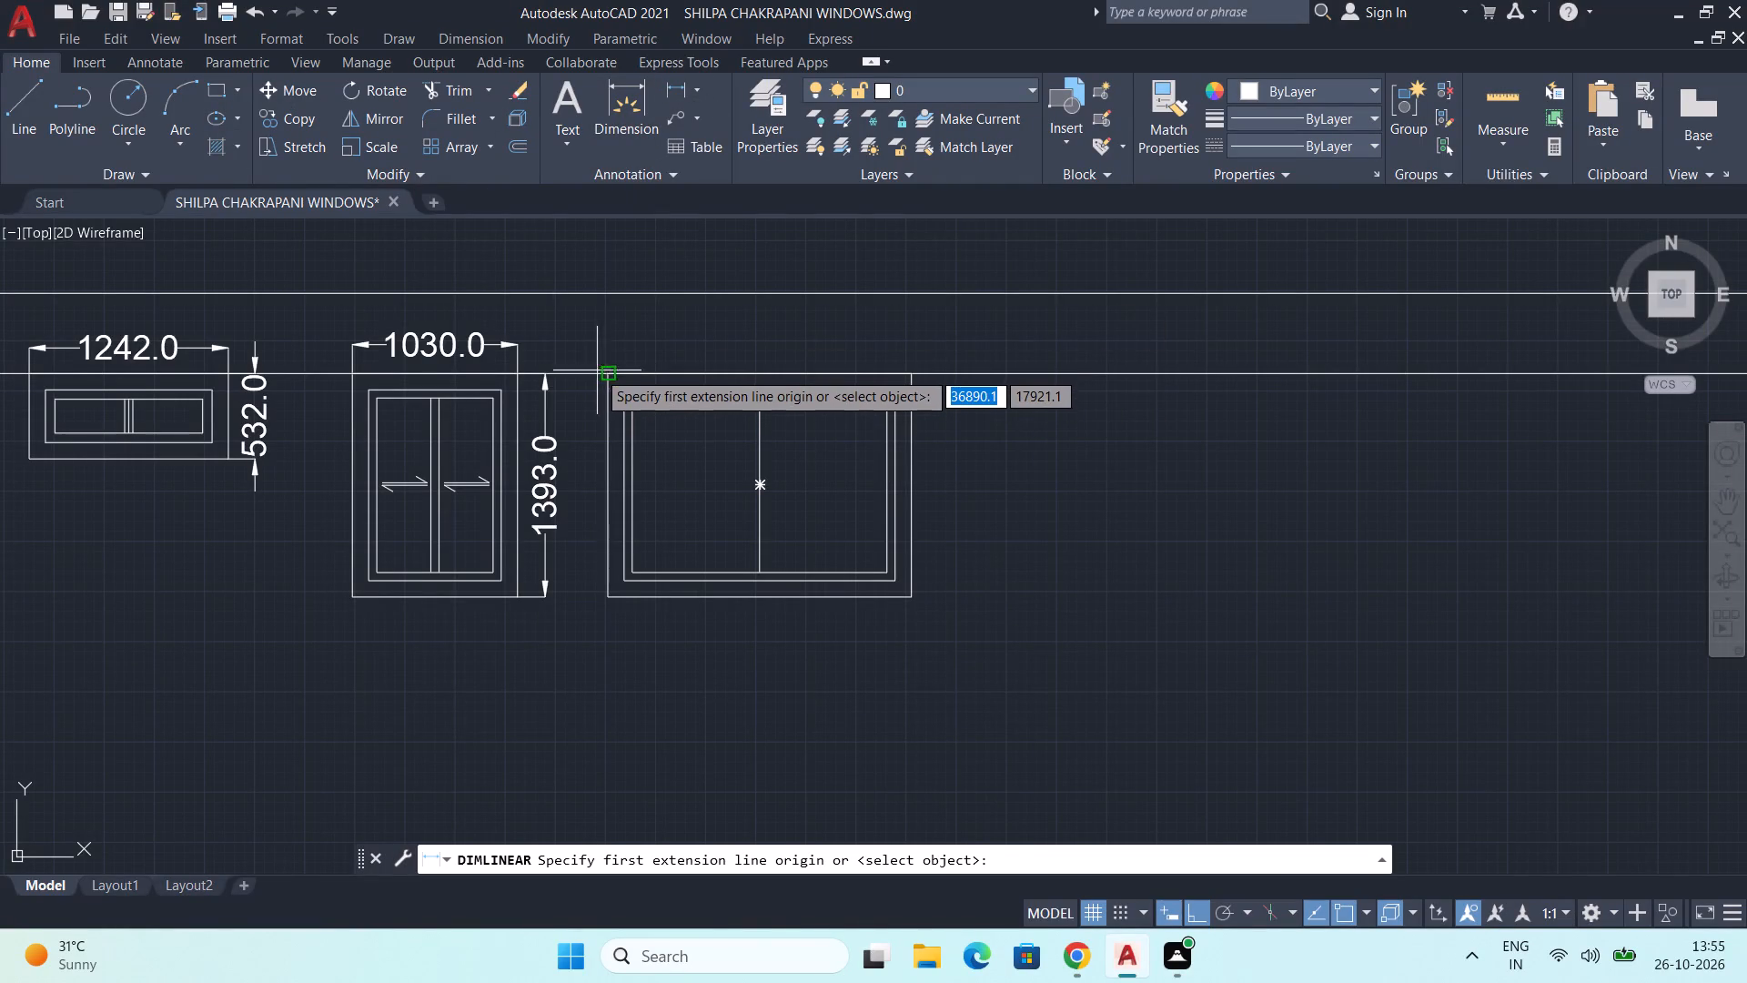
left_click(604, 373)
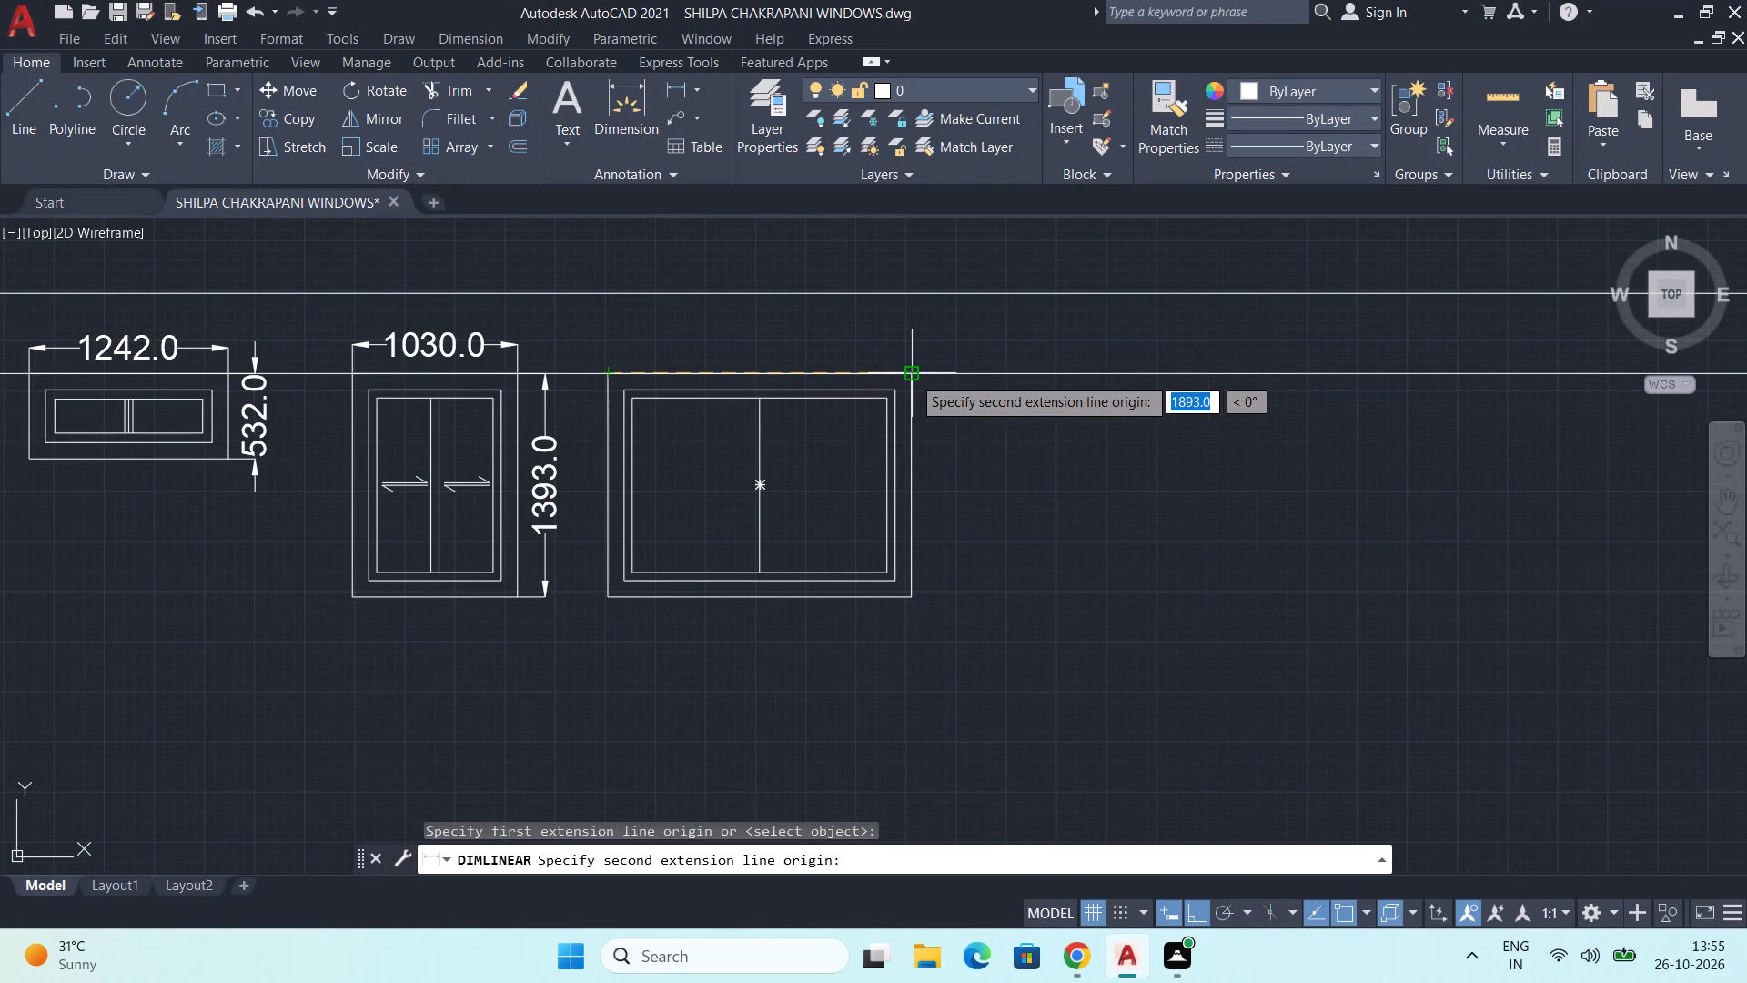
left_click(912, 376)
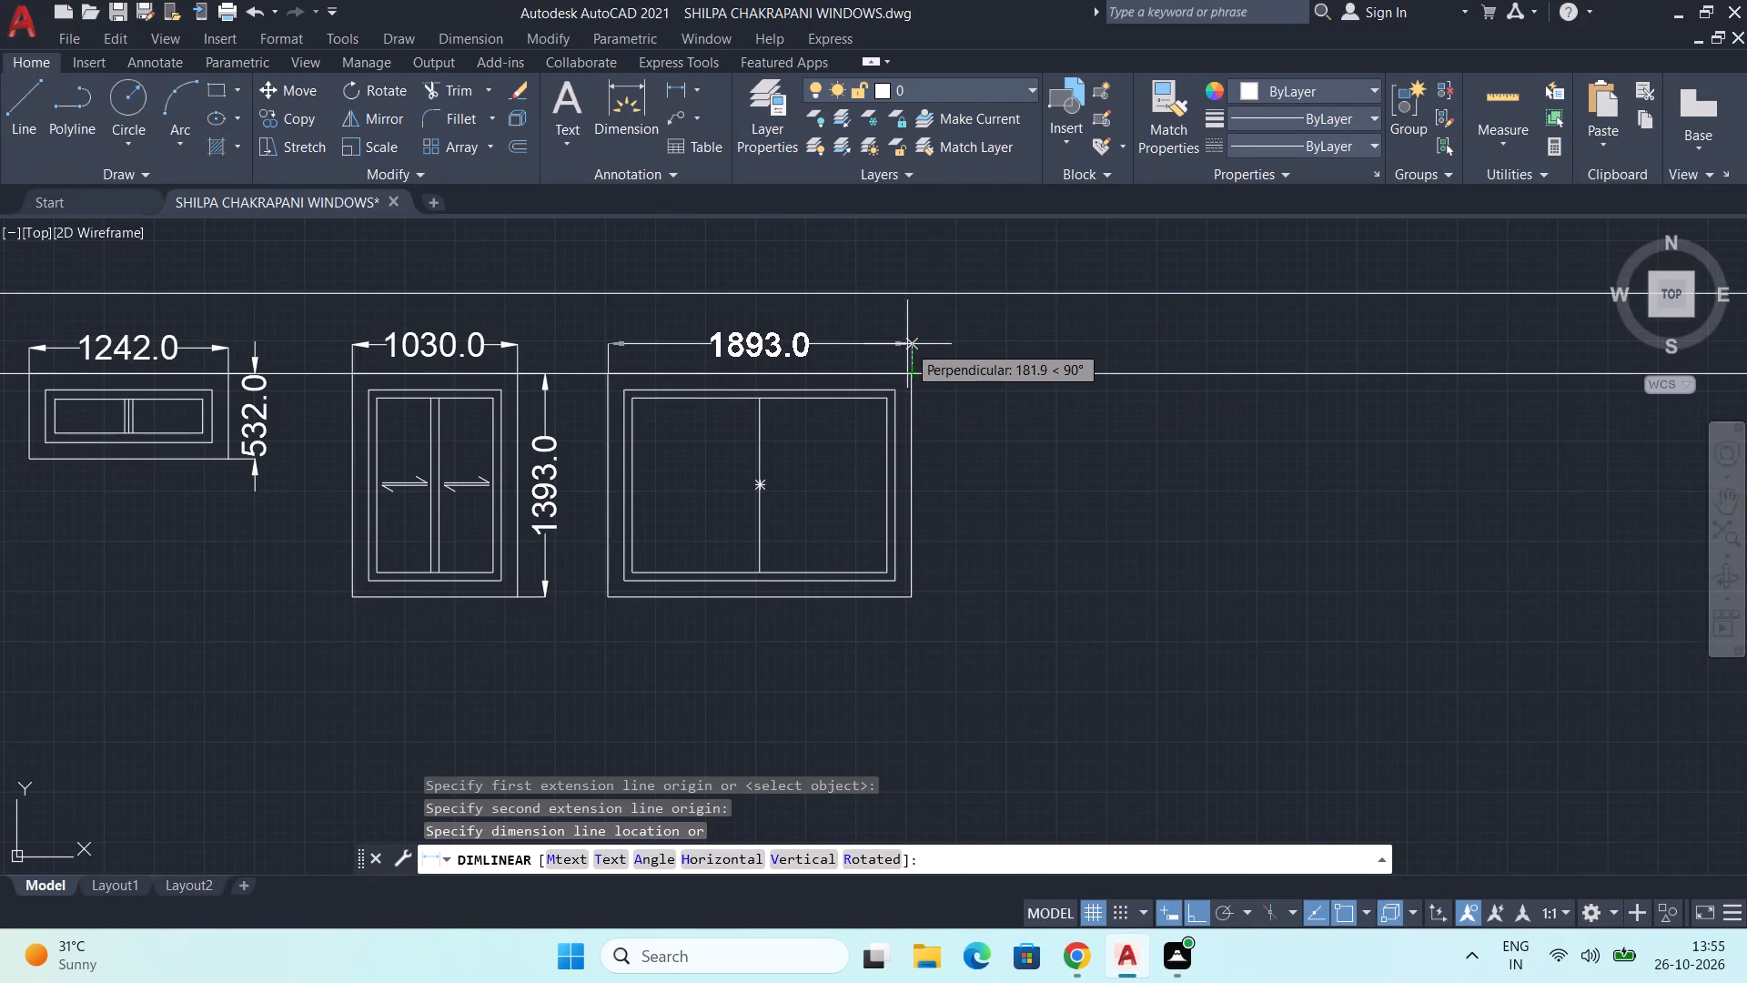
left_click(907, 344)
left_click(671, 80)
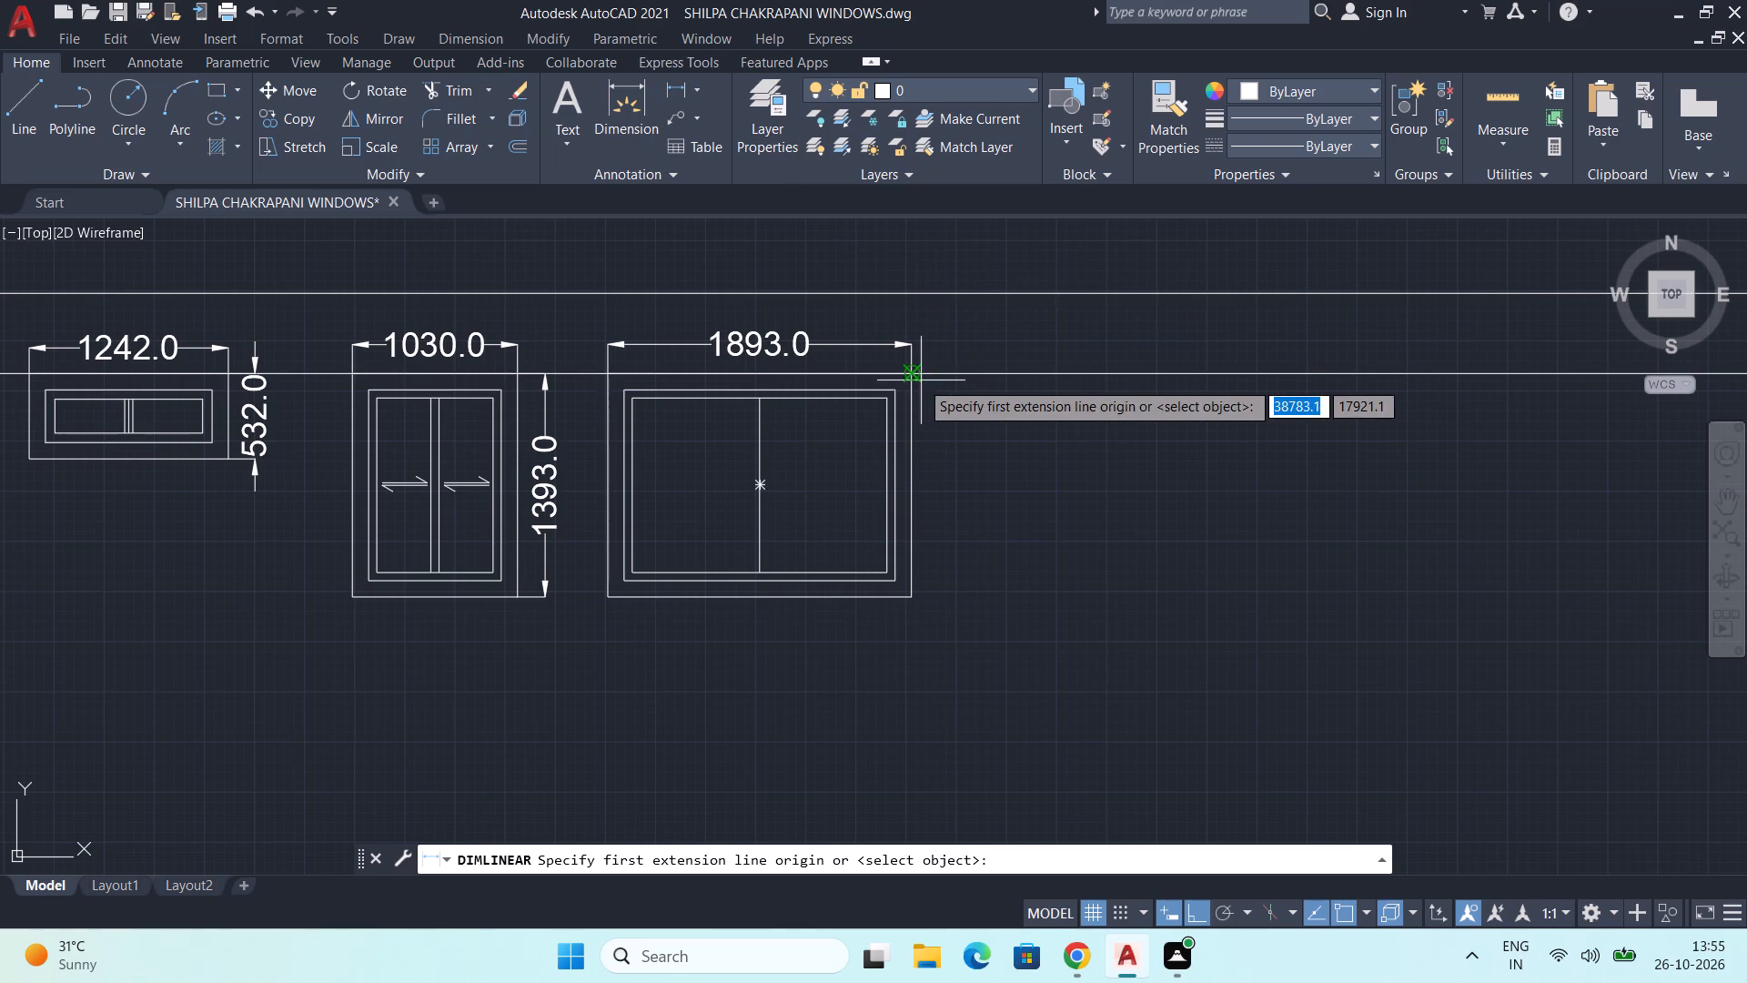
left_click(914, 377)
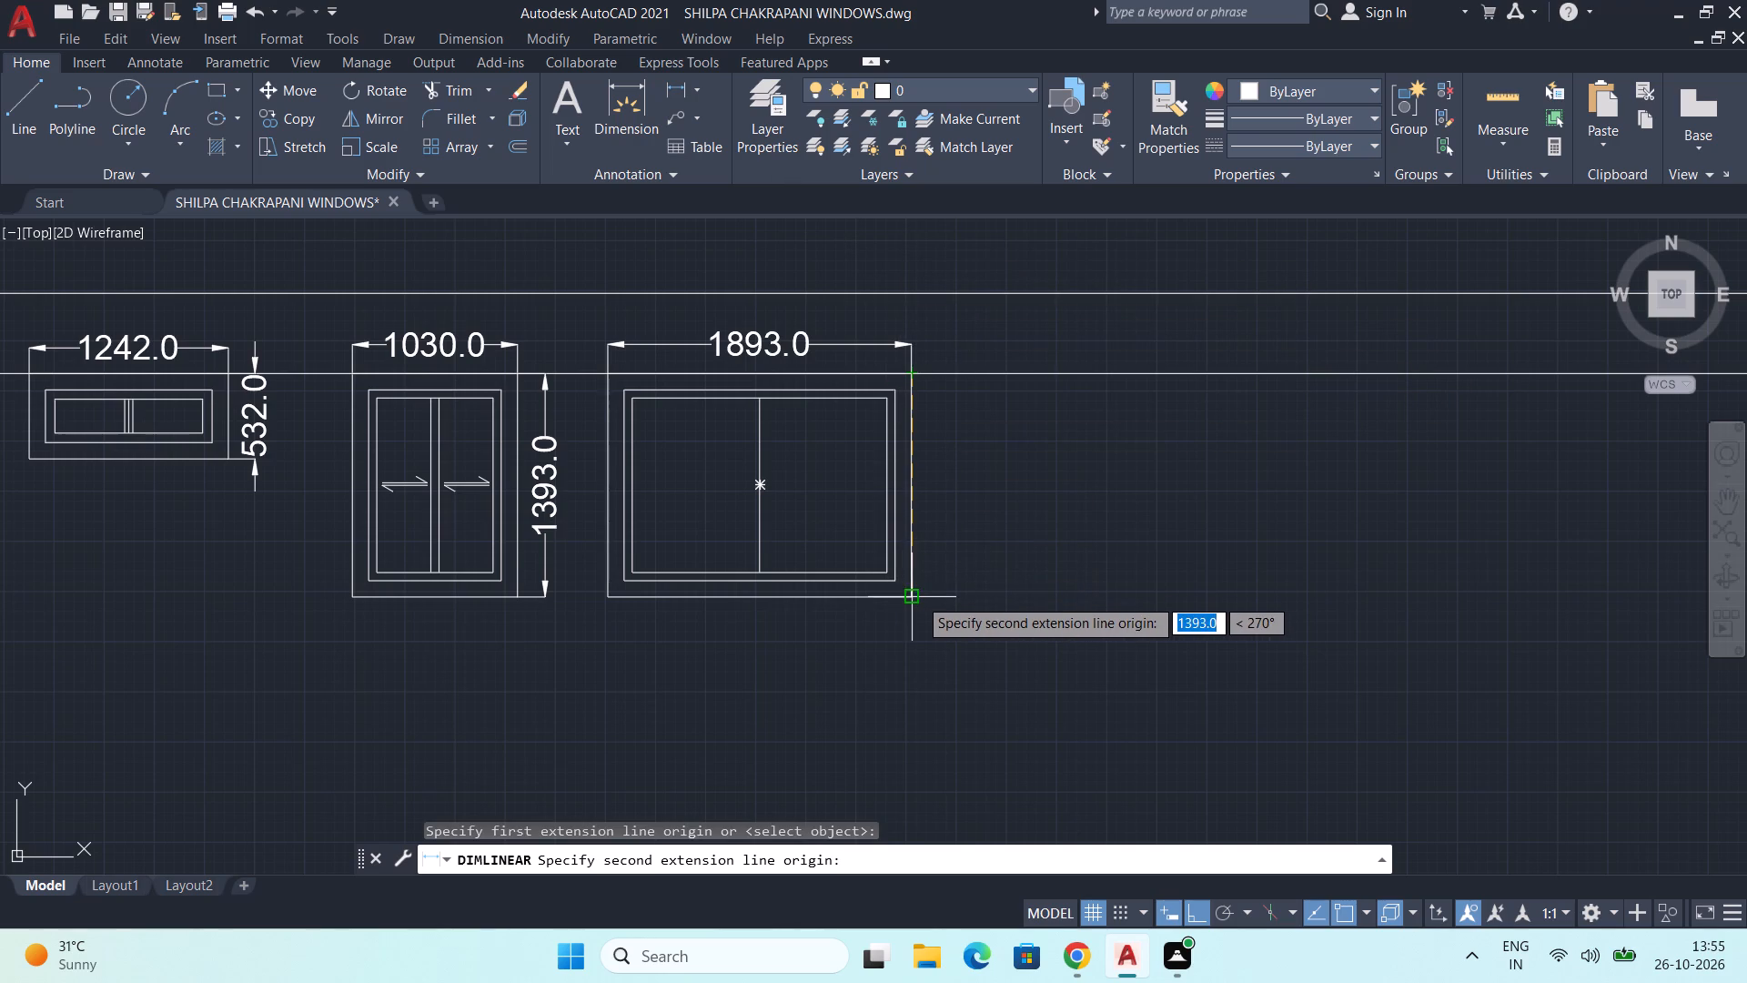
left_click(914, 597)
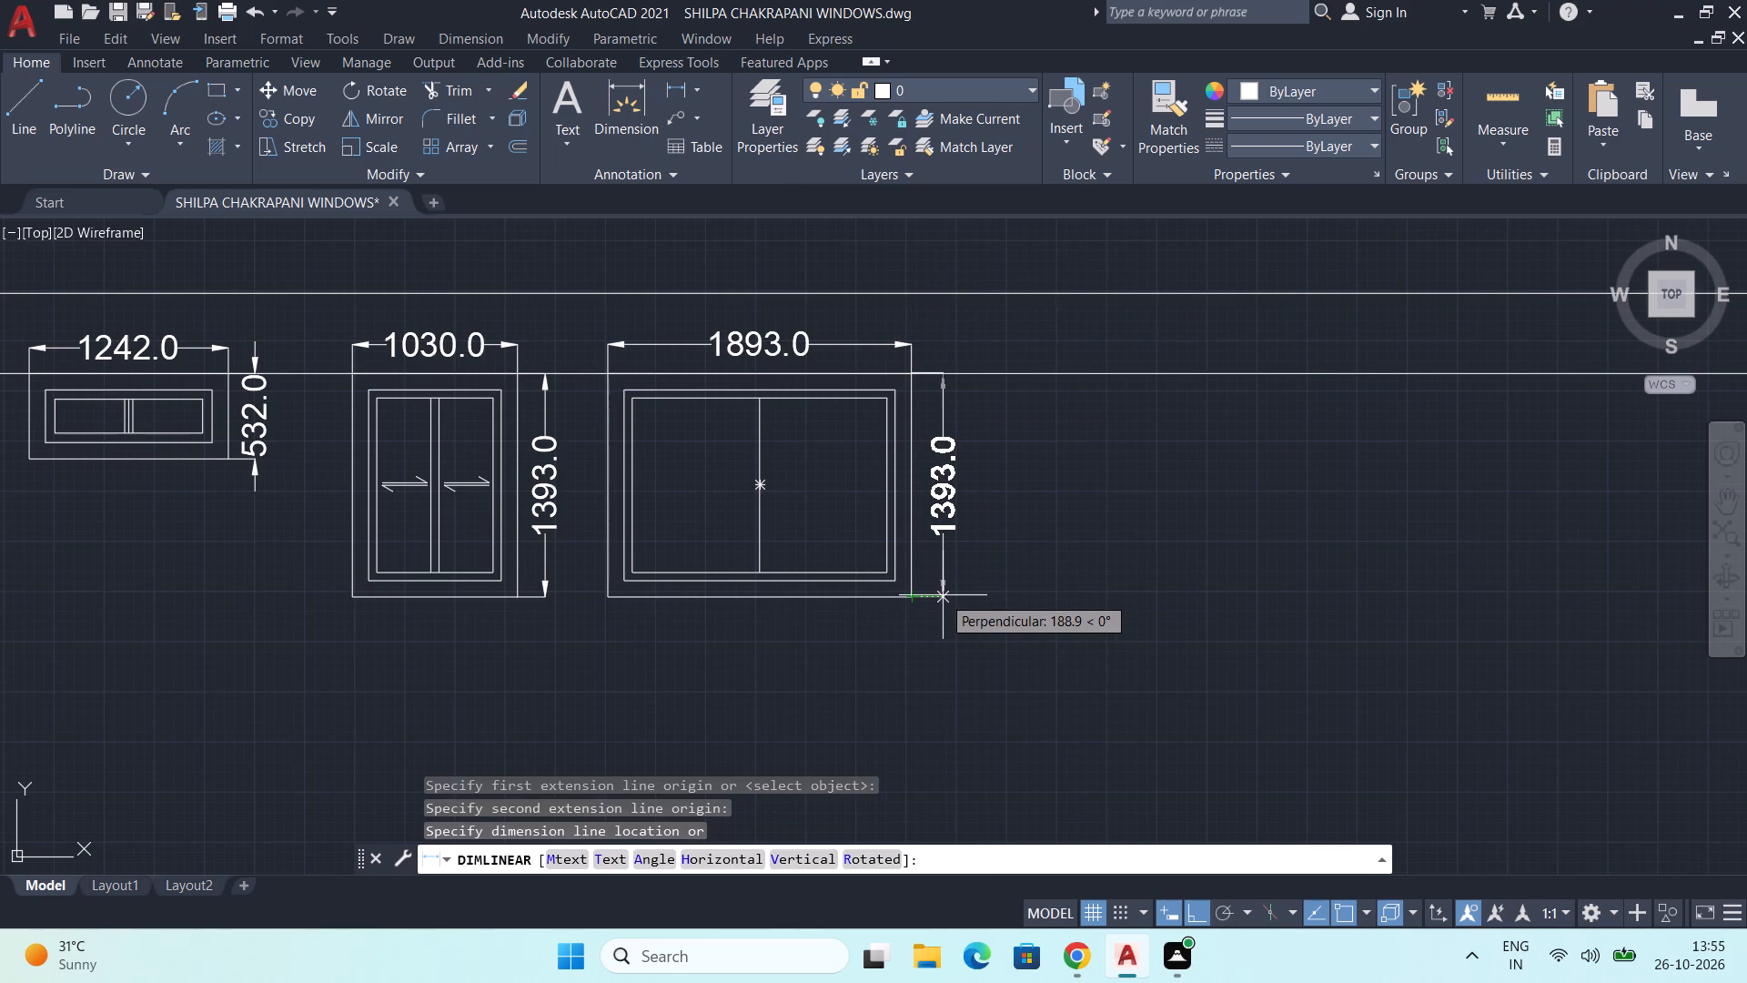
left_click(944, 595)
Copy the sliding arrow symbol from the 1030 window's left pane into both panes of the 1893 window, about 1830 and 2641 to the right.
scroll(397, 490, "up", 2)
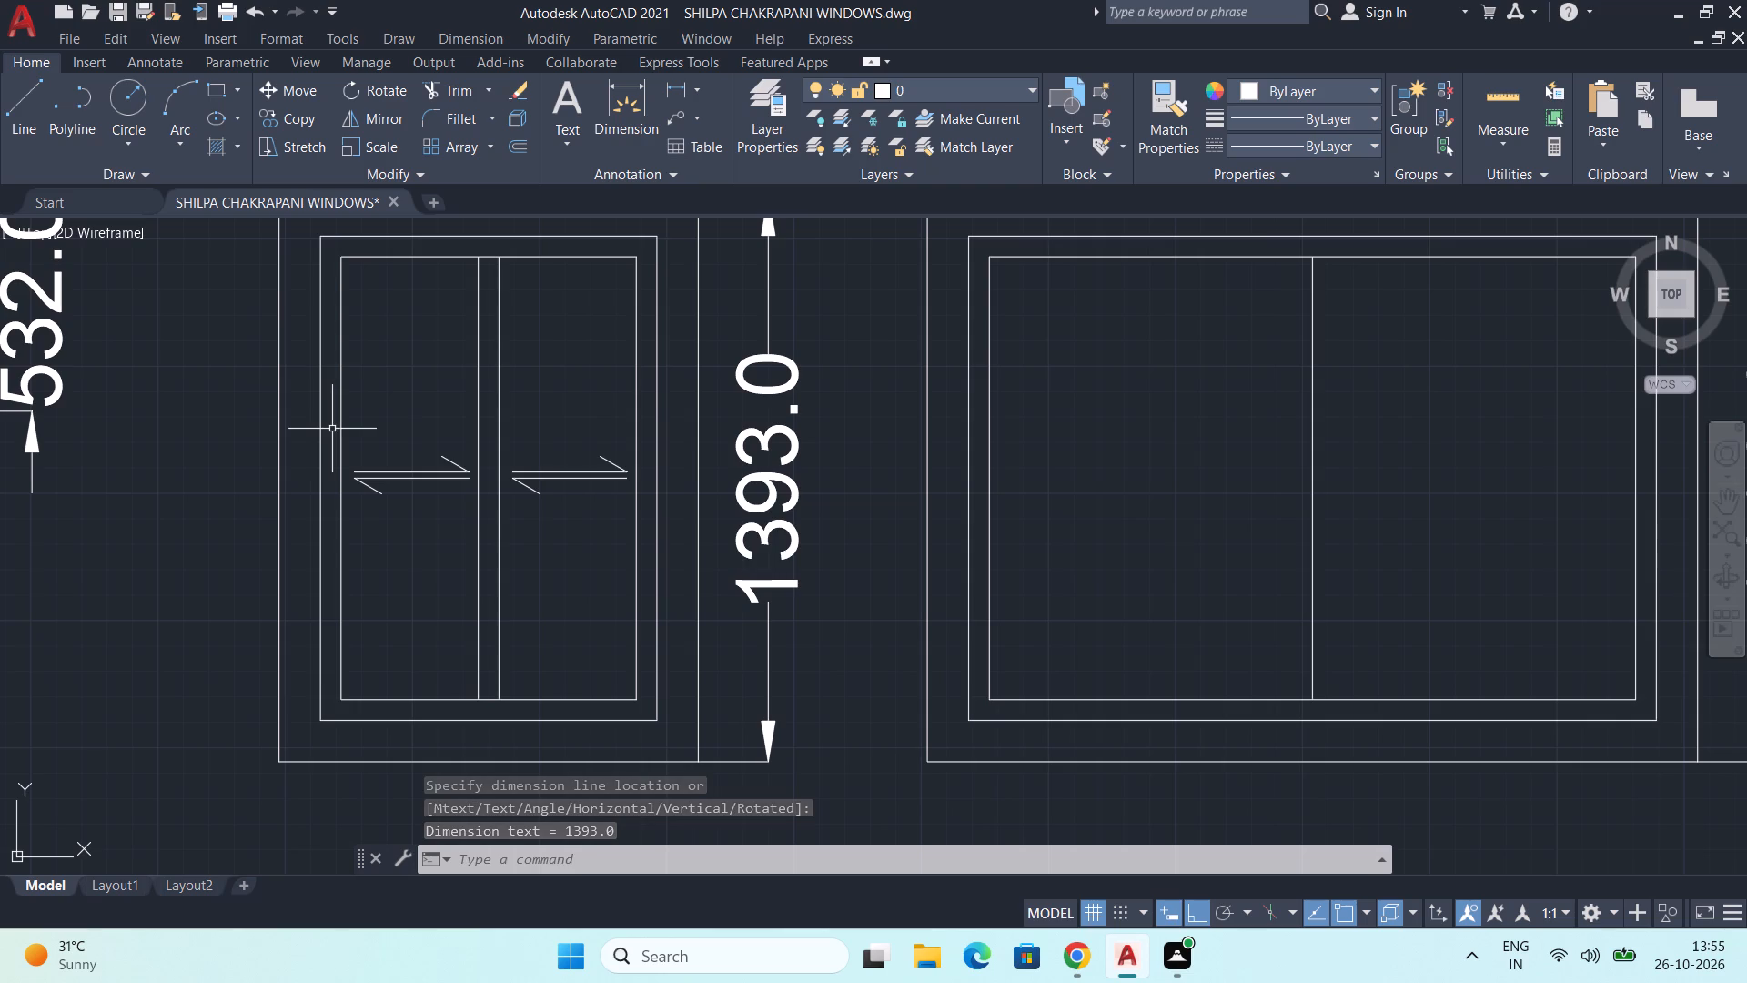
left_click(332, 429)
left_click(488, 523)
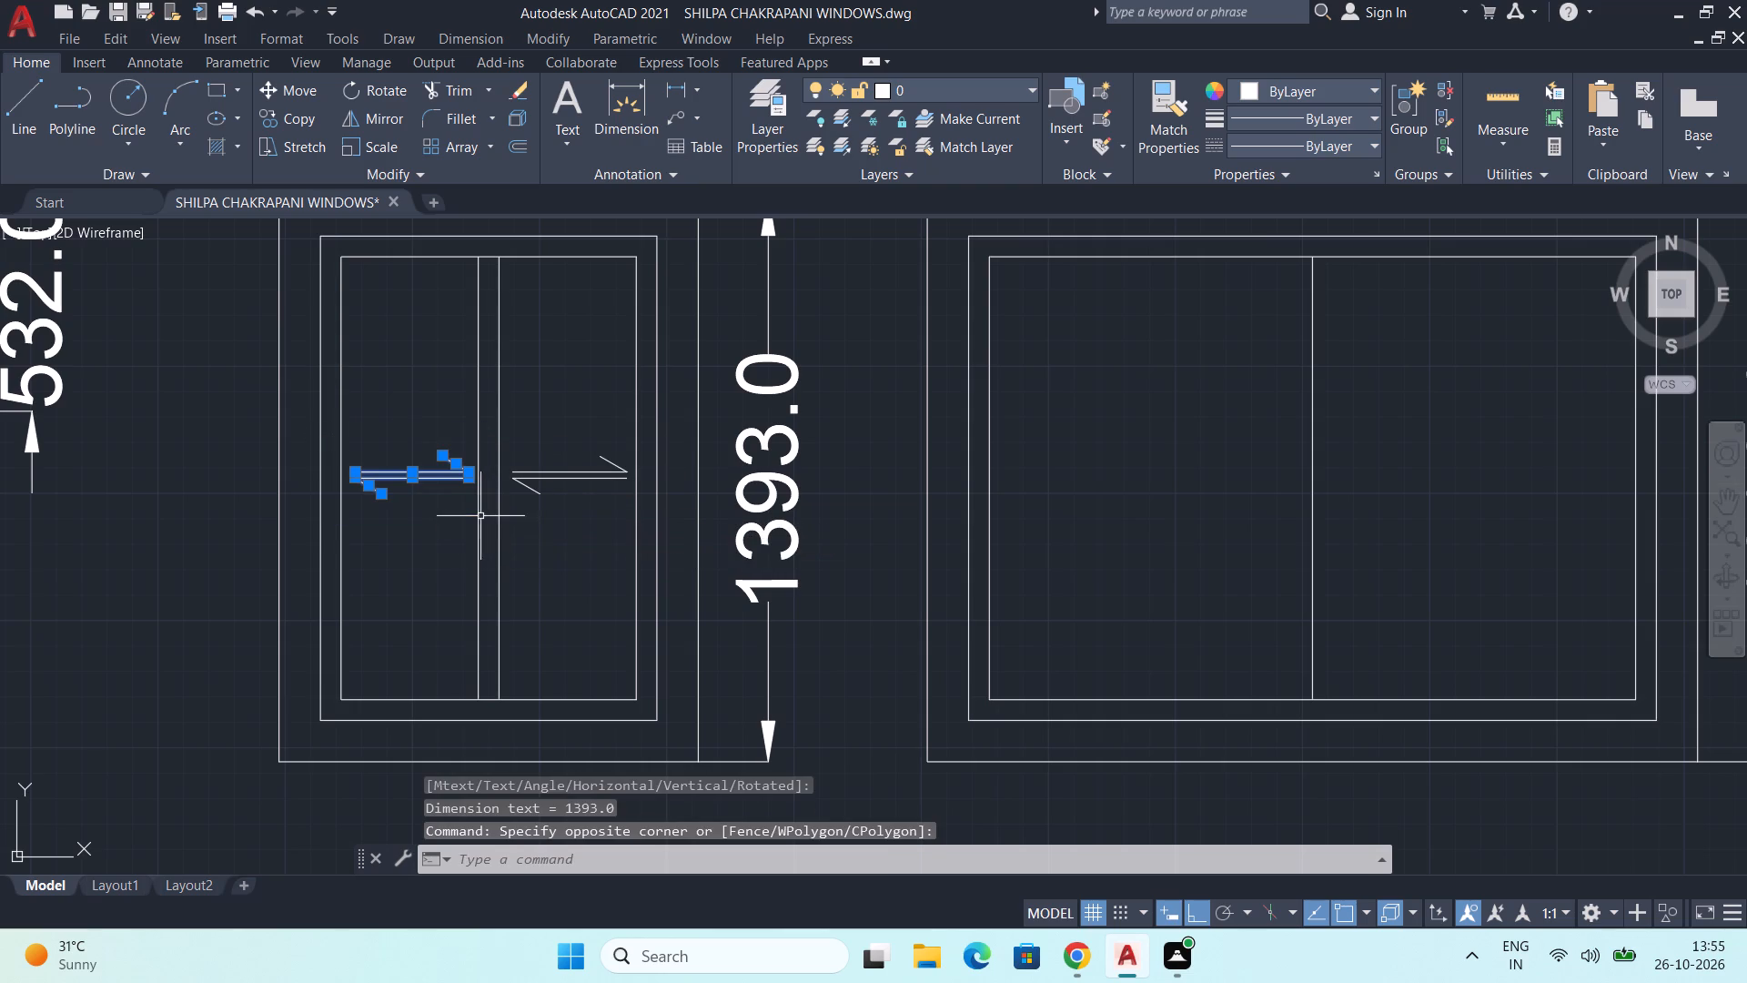
key("c")
key("o")
key("Return")
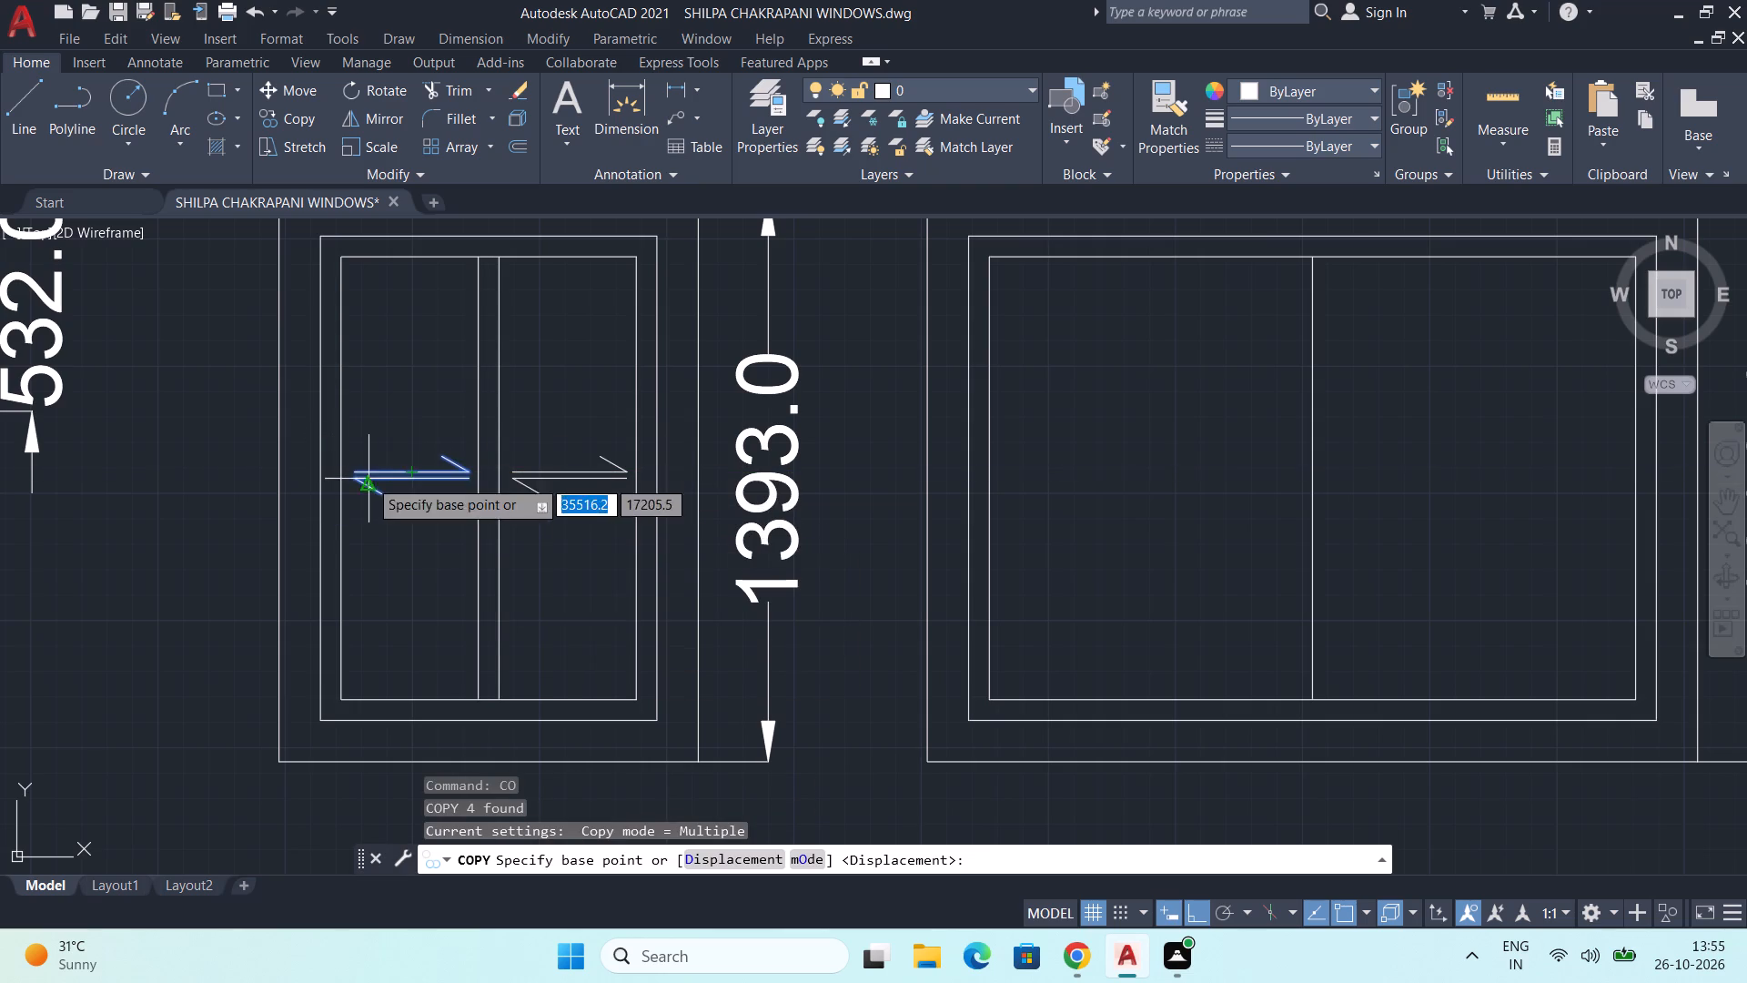
left_click(353, 475)
middle_click_drag(881, 475, 678, 457)
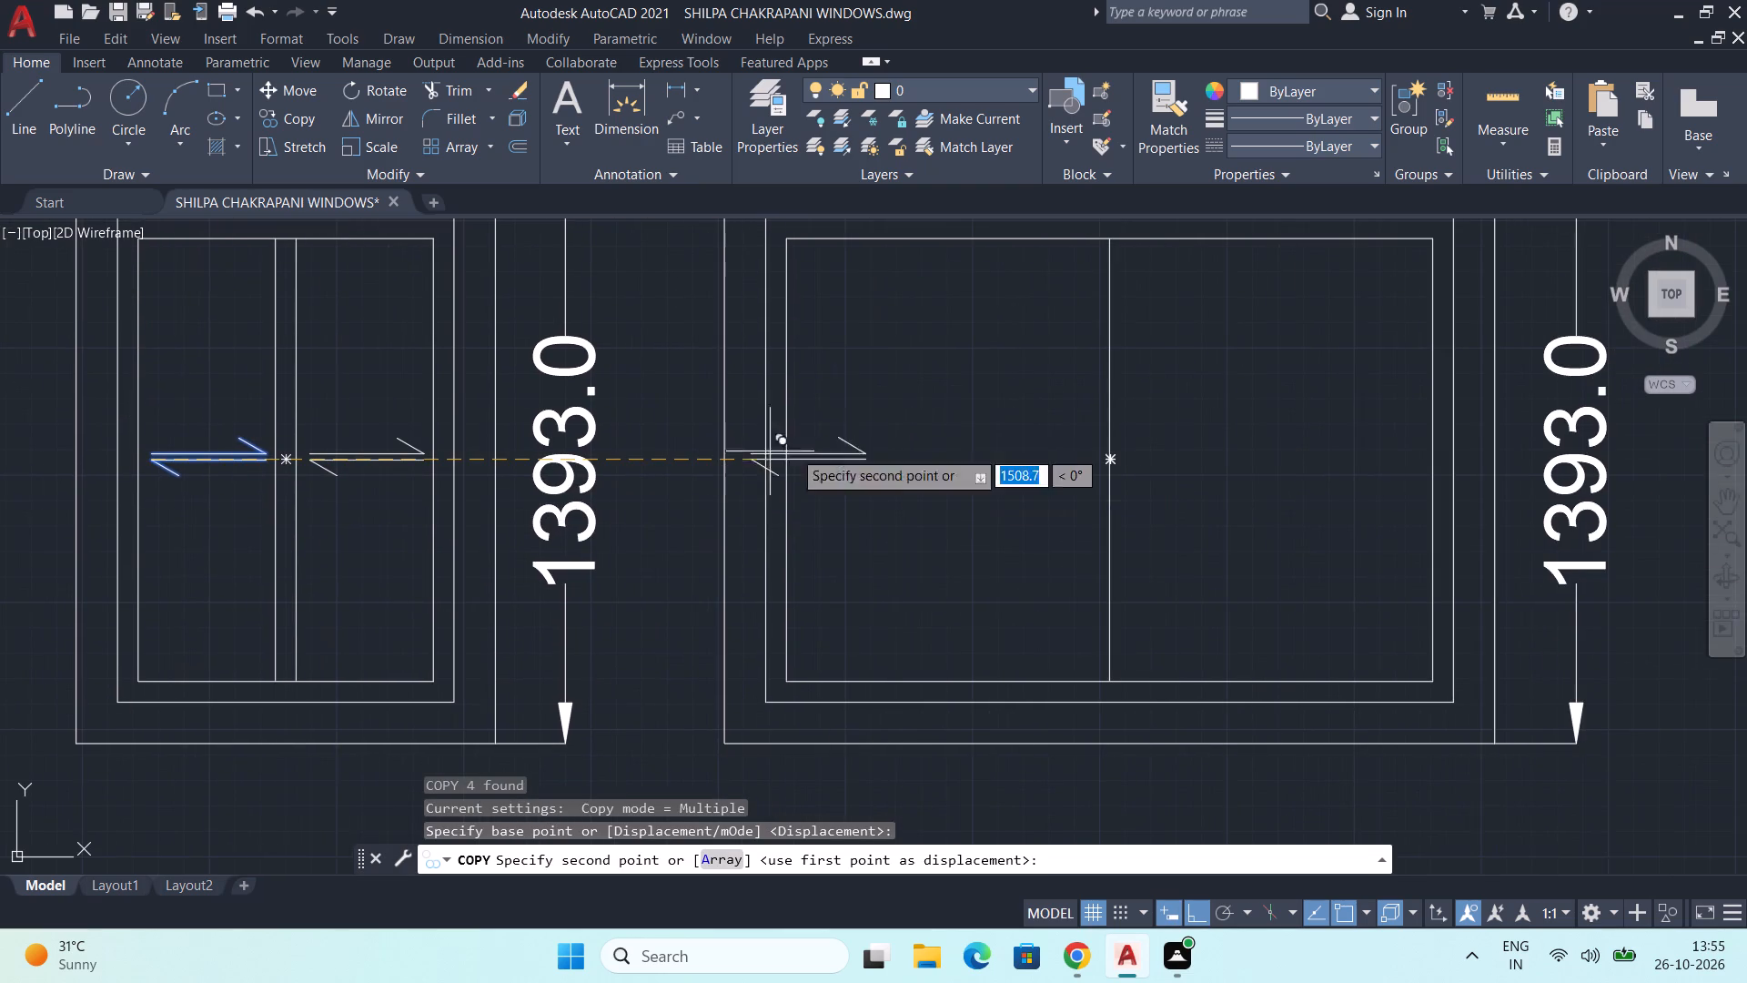
left_click(896, 464)
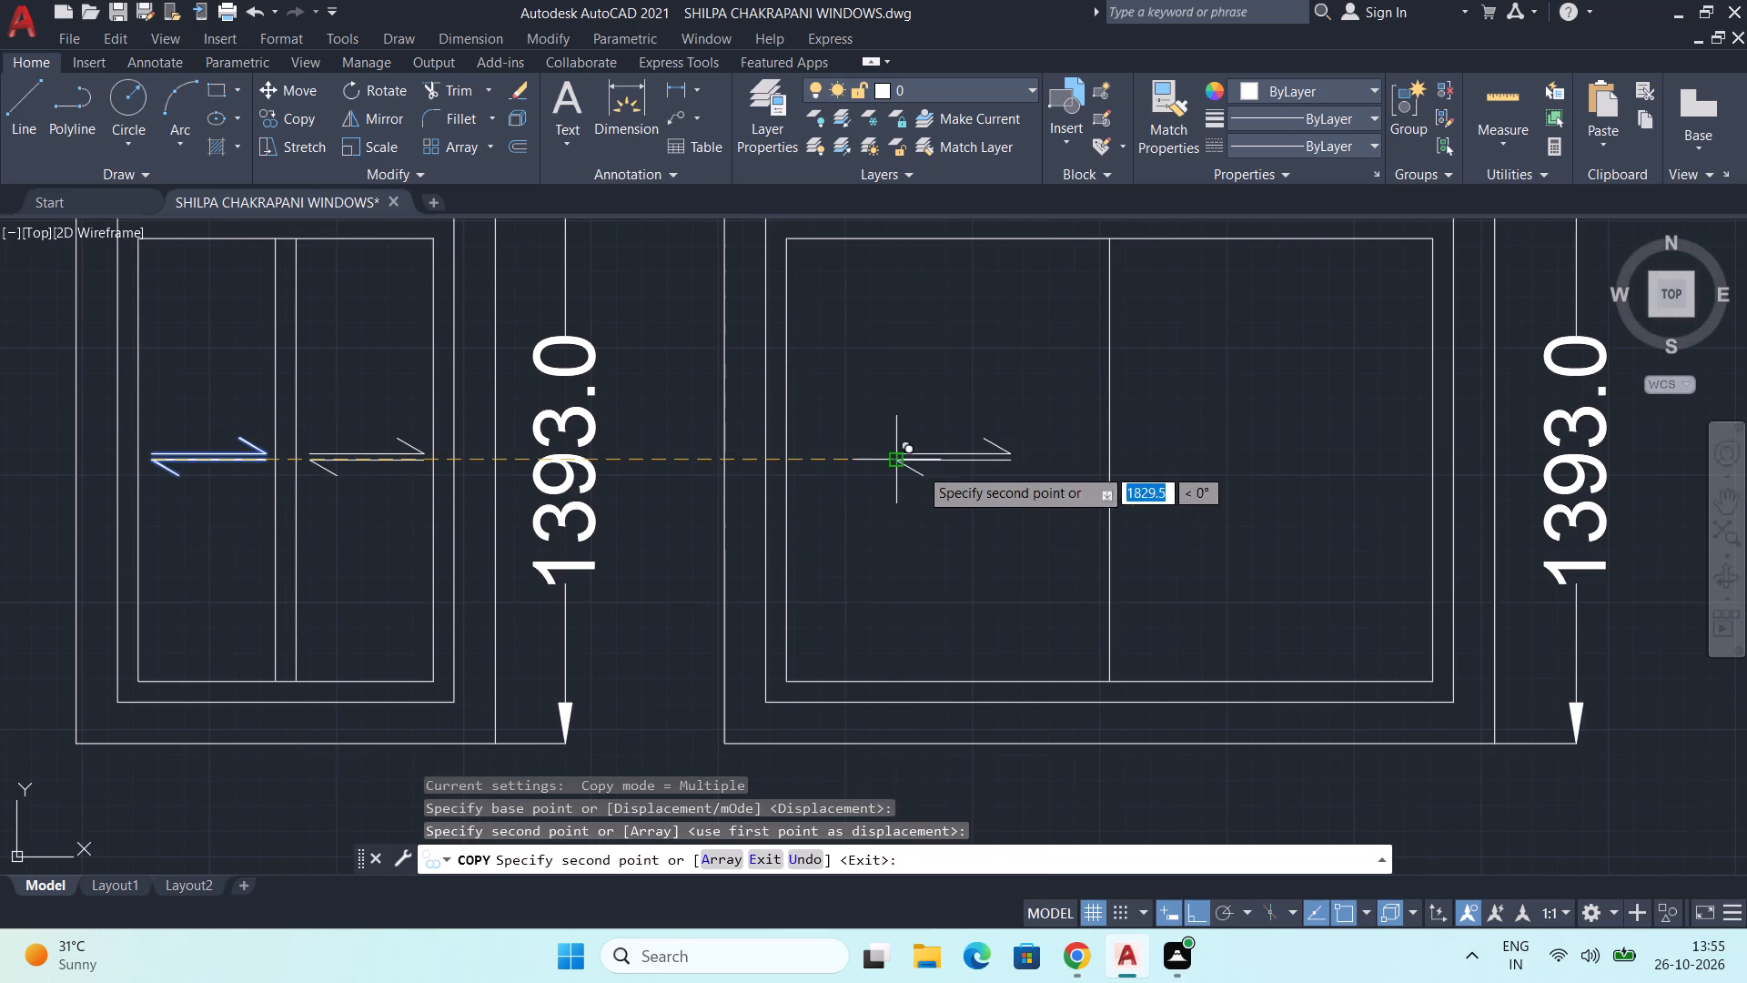
middle_click_drag(1251, 496, 1155, 512)
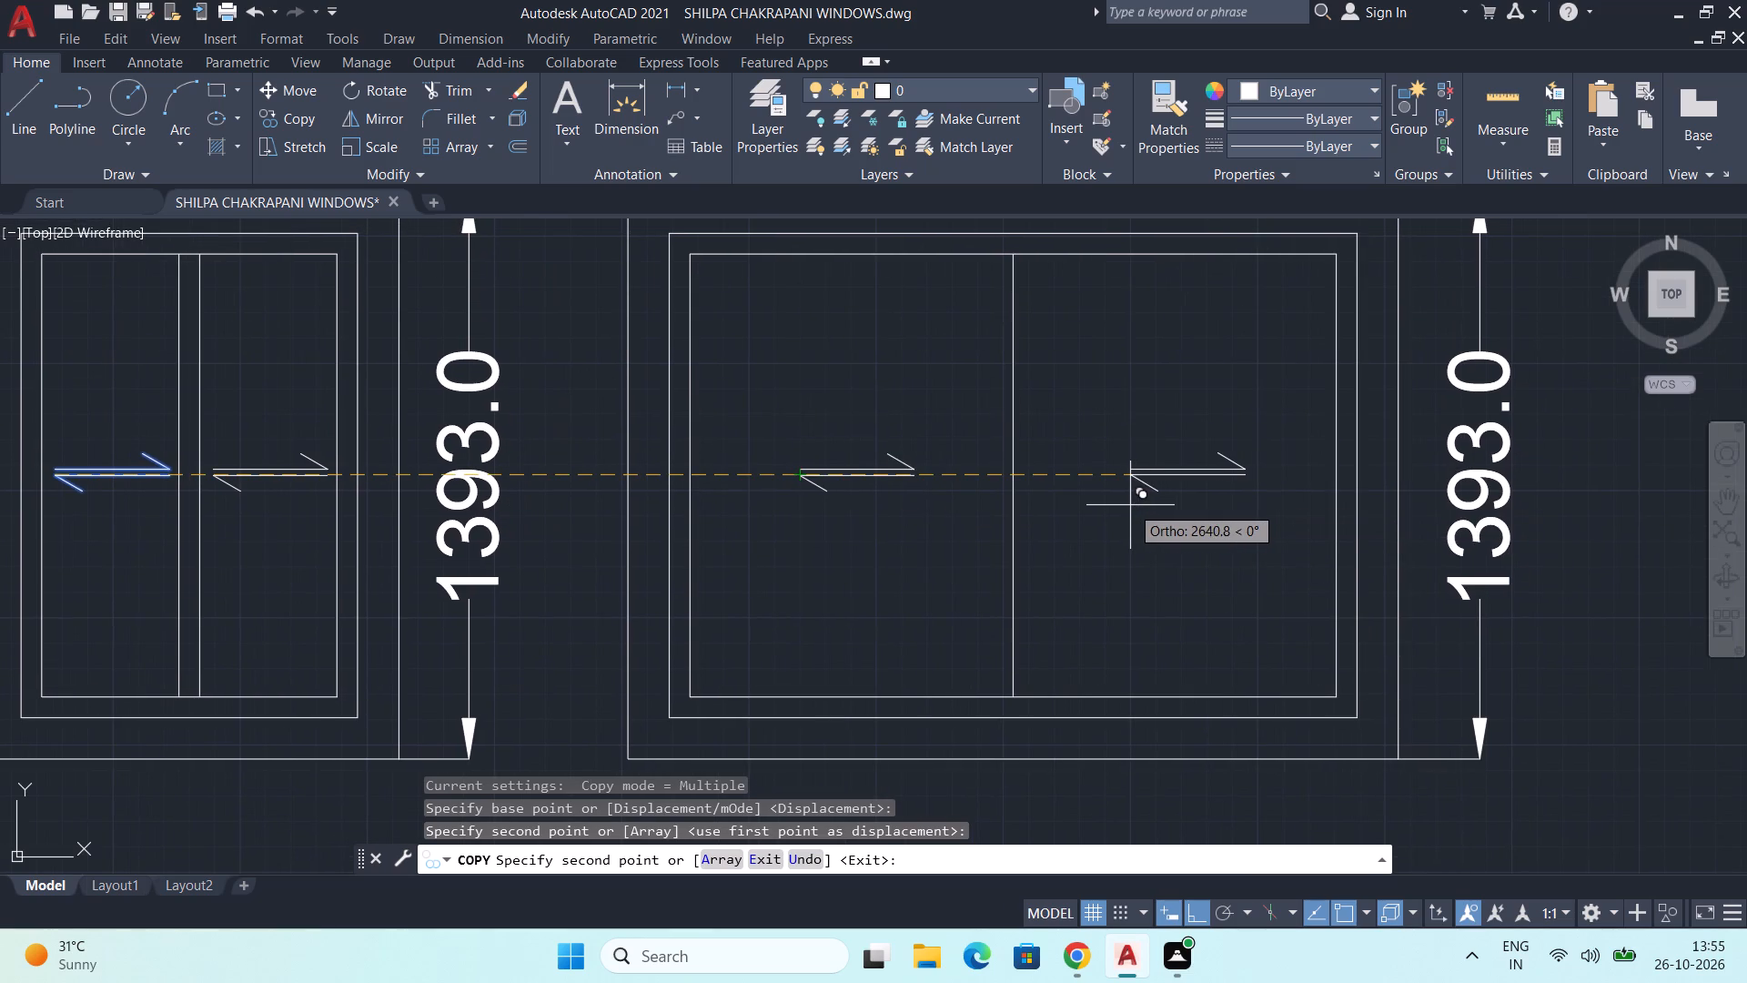
left_click(1130, 505)
key("Escape")
Save the window elevations drawing with both rows of windows in view.
scroll(1134, 483, "down", 2)
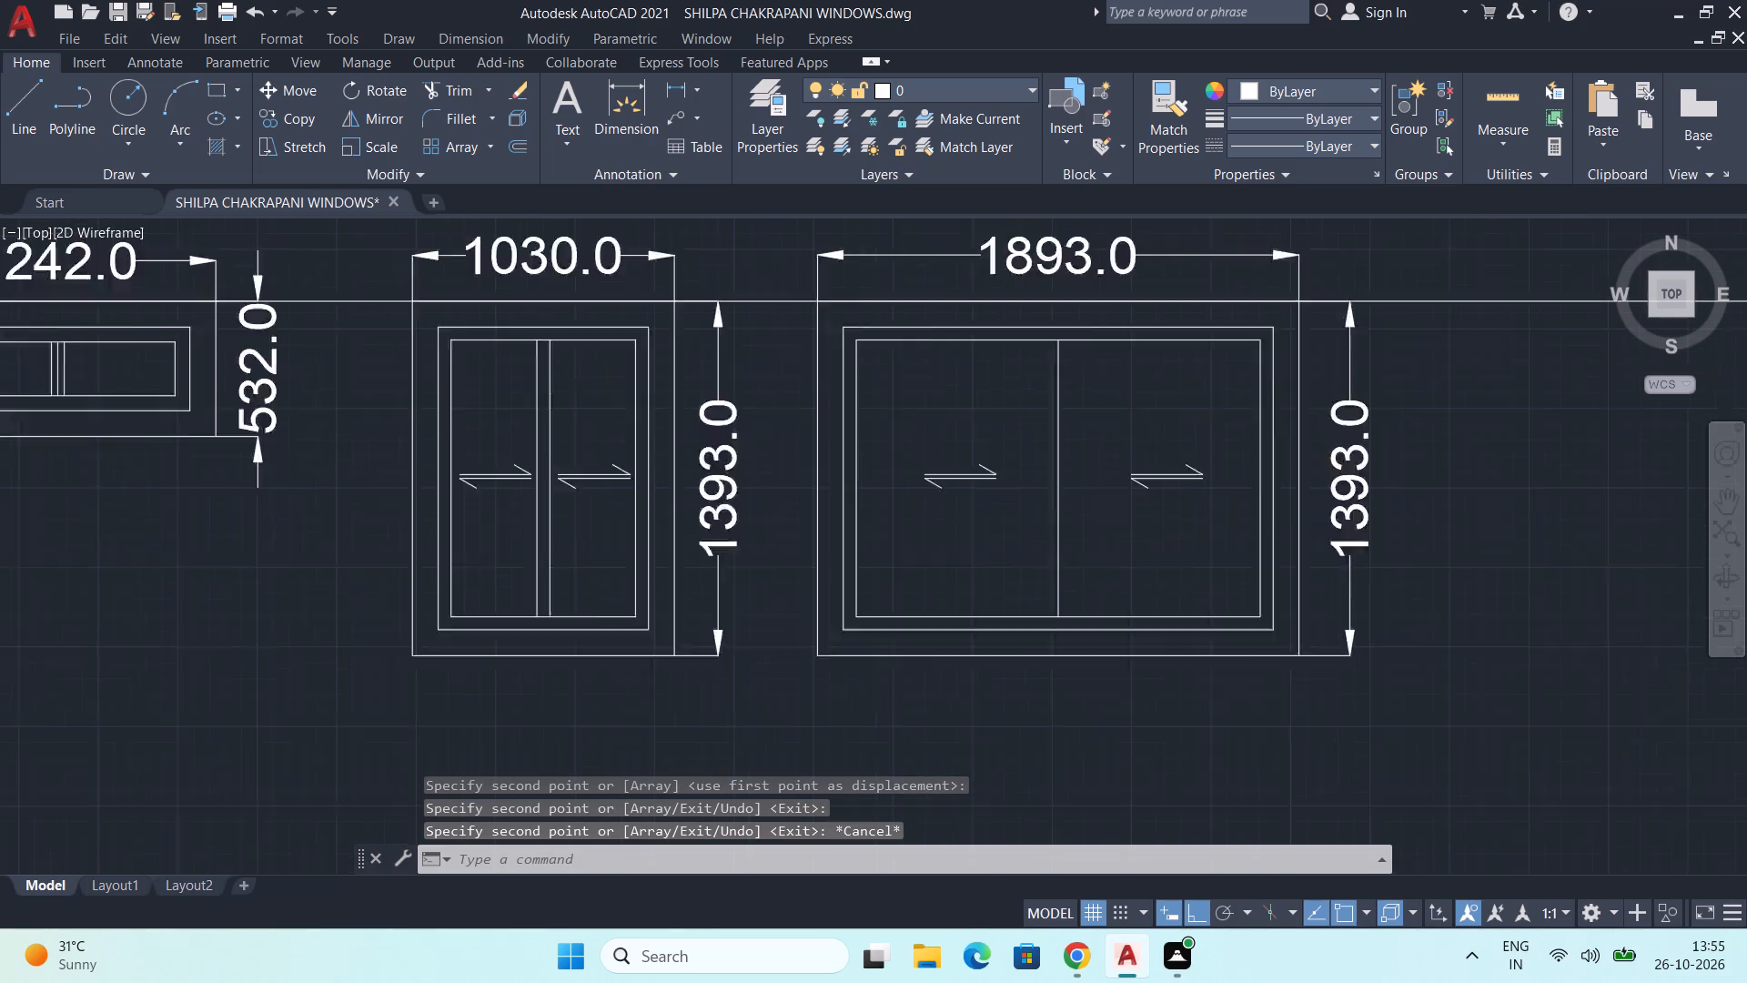
scroll(1134, 483, "down", 1)
middle_click_drag(1134, 484, 1032, 382)
scroll(1035, 370, "down", 1)
middle_click_drag(1002, 551, 1106, 461)
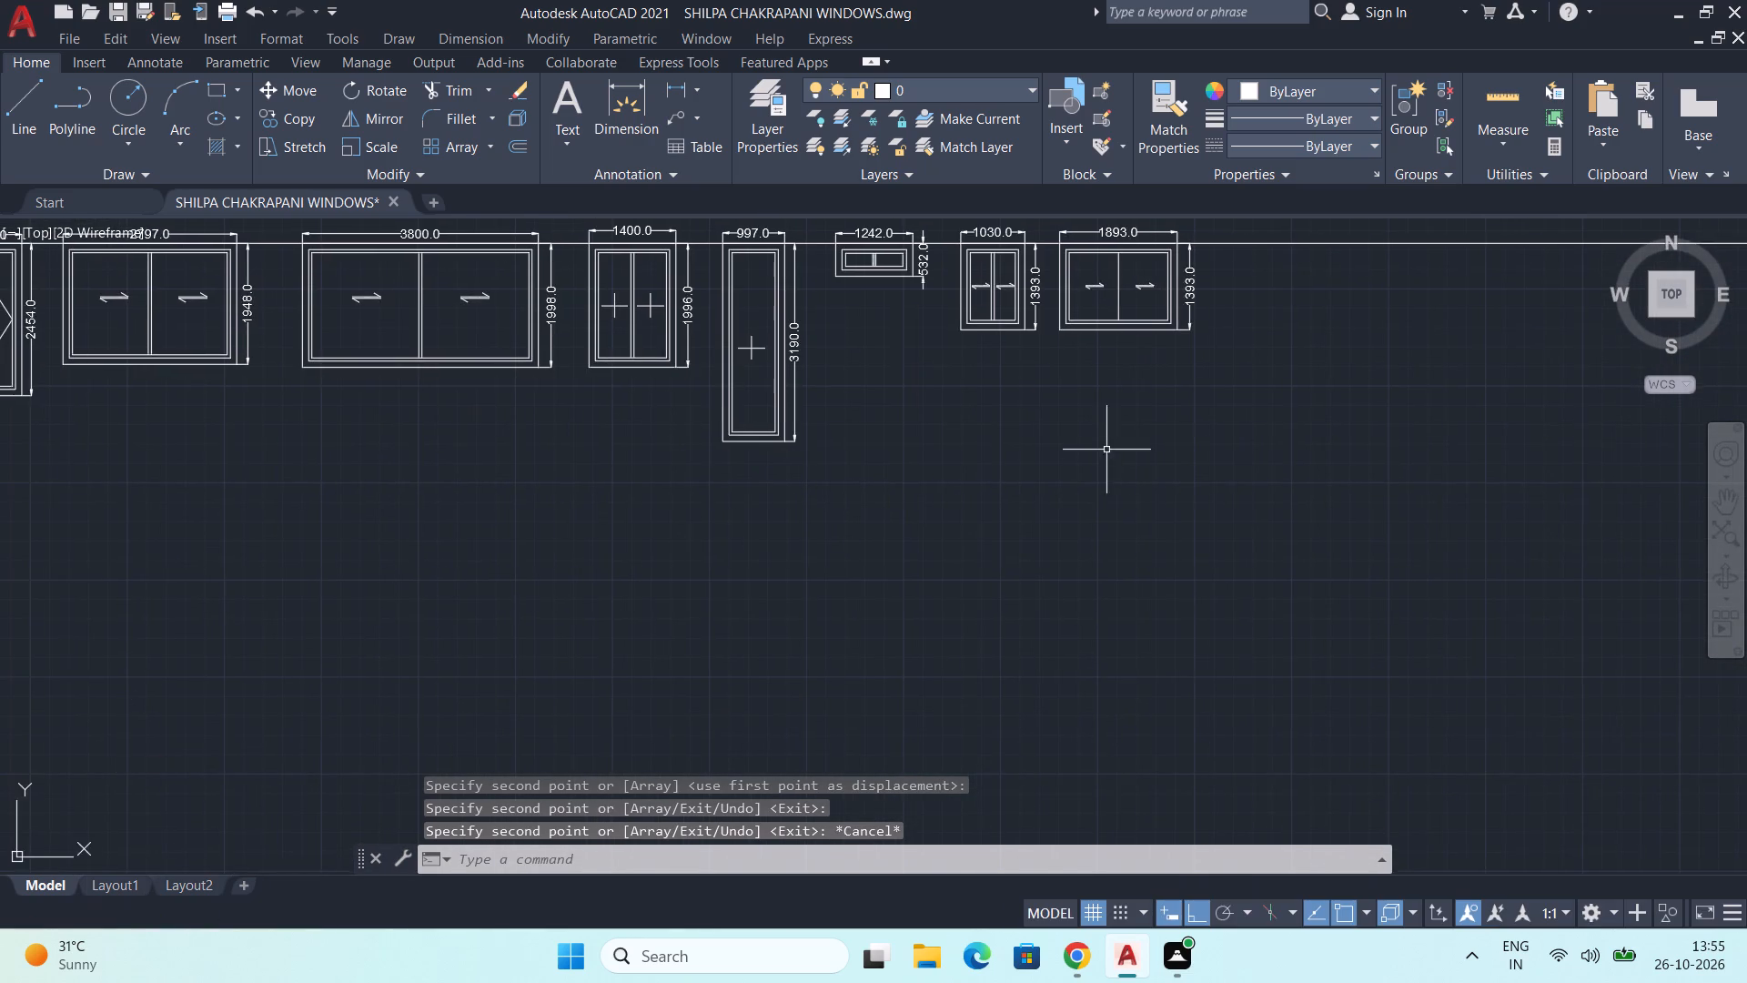
scroll(1106, 450, "down", 1)
middle_click_drag(1110, 464, 1121, 569)
middle_click_drag(1108, 593, 839, 639)
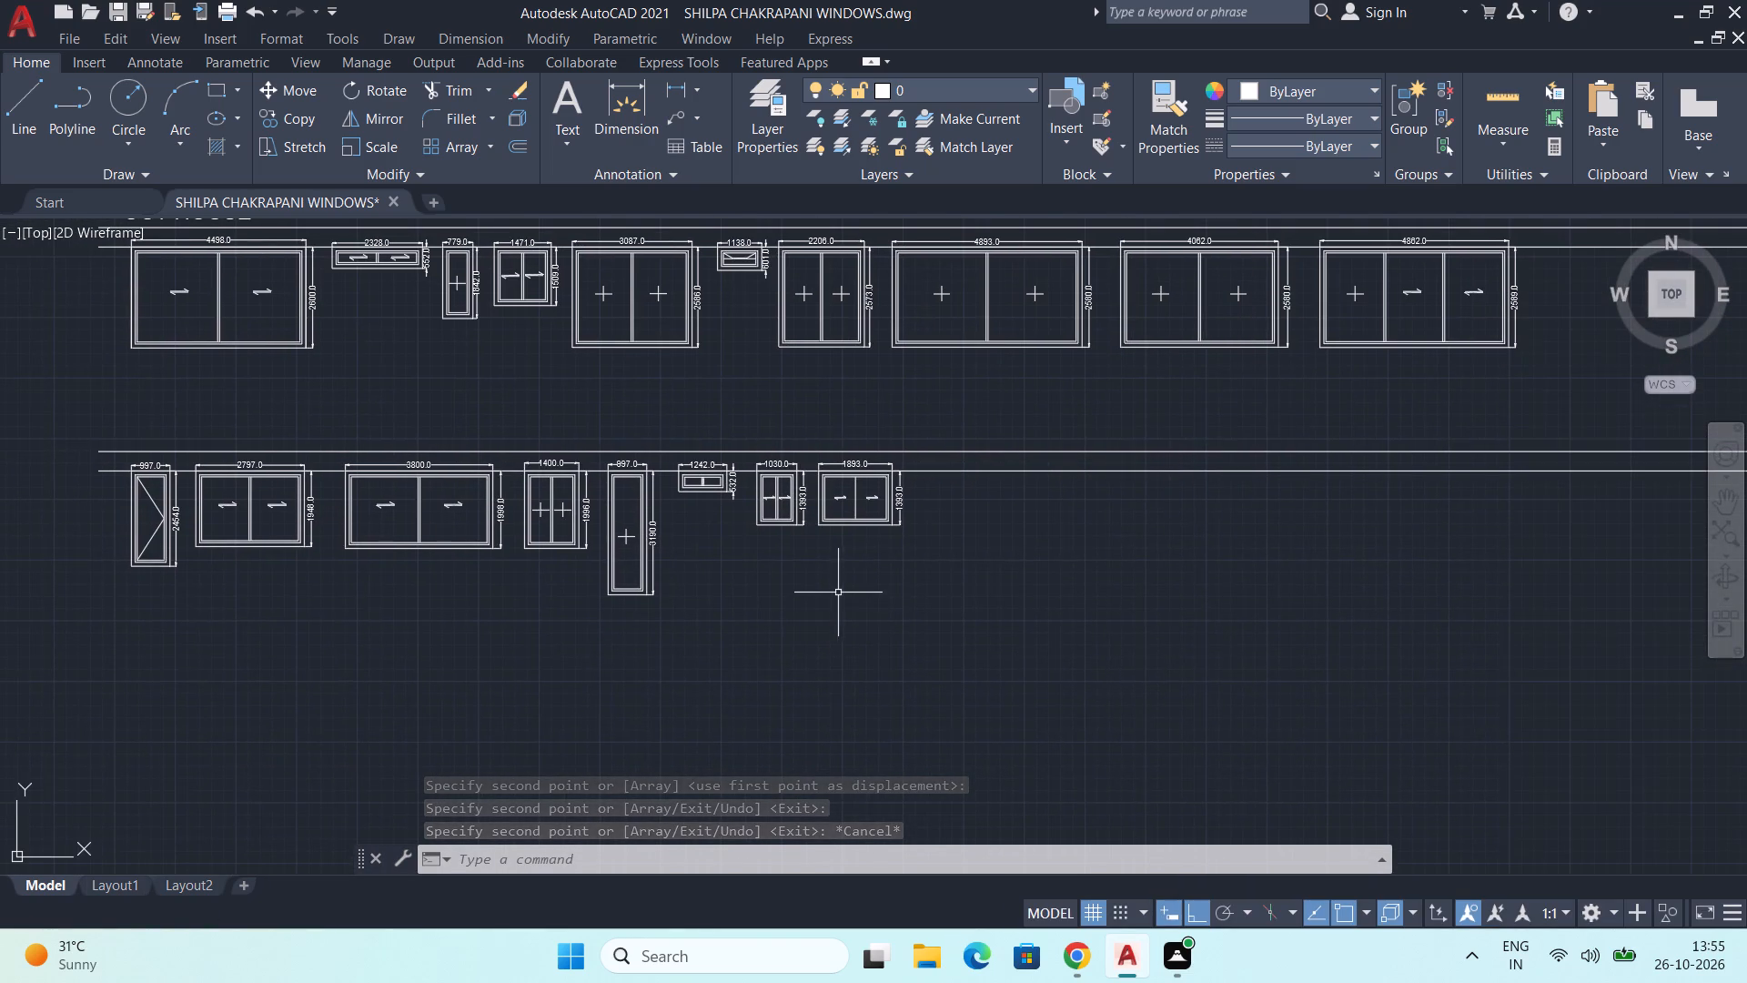
key("ctrl+s")
key("ctrl+s")
key("ctrl+s")
key("ctrl+s")
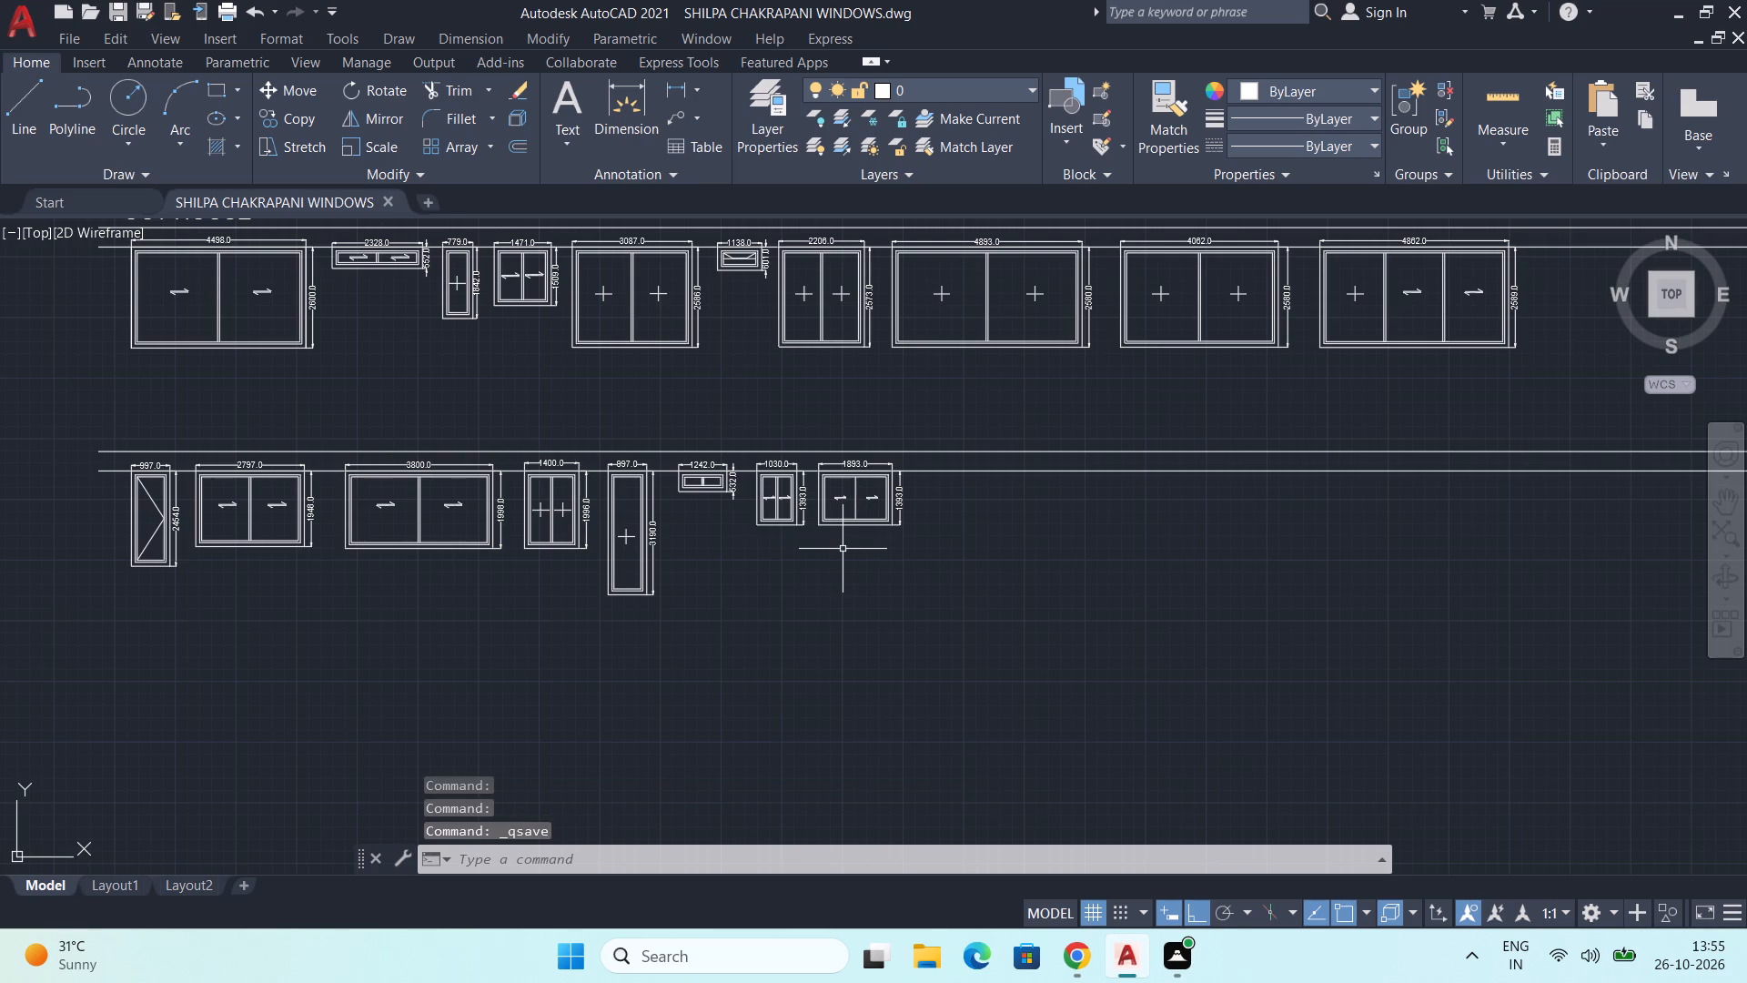
key("ctrl+s")
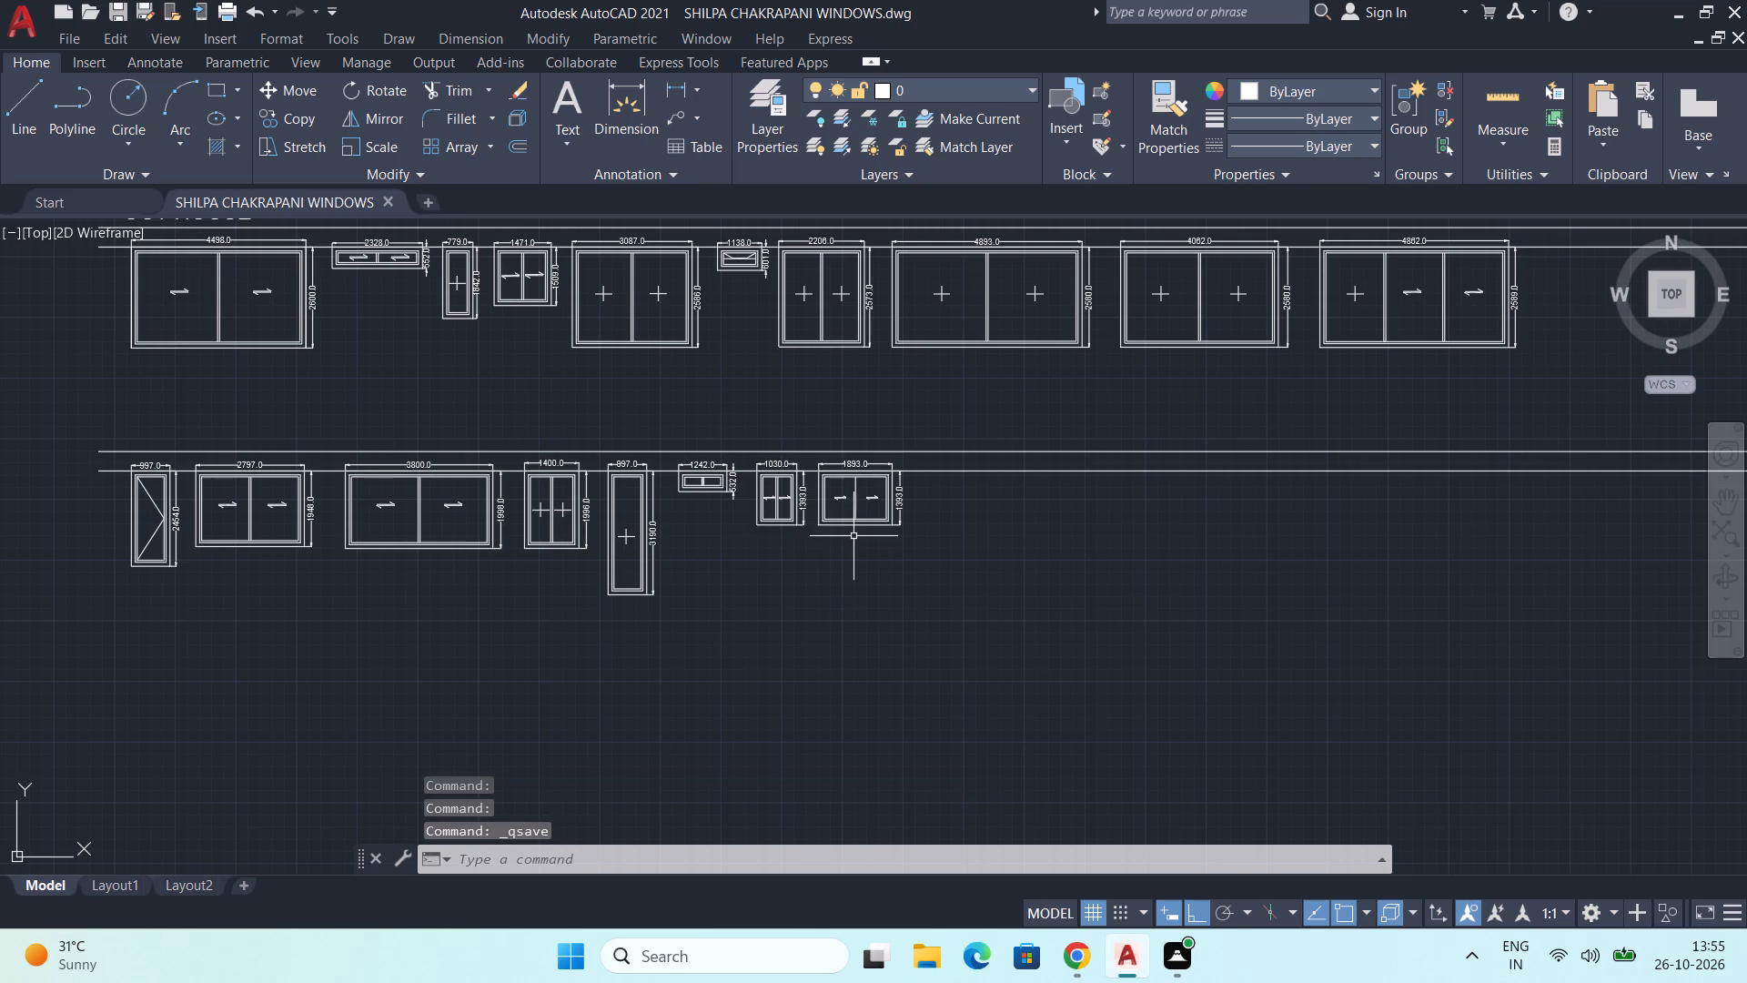
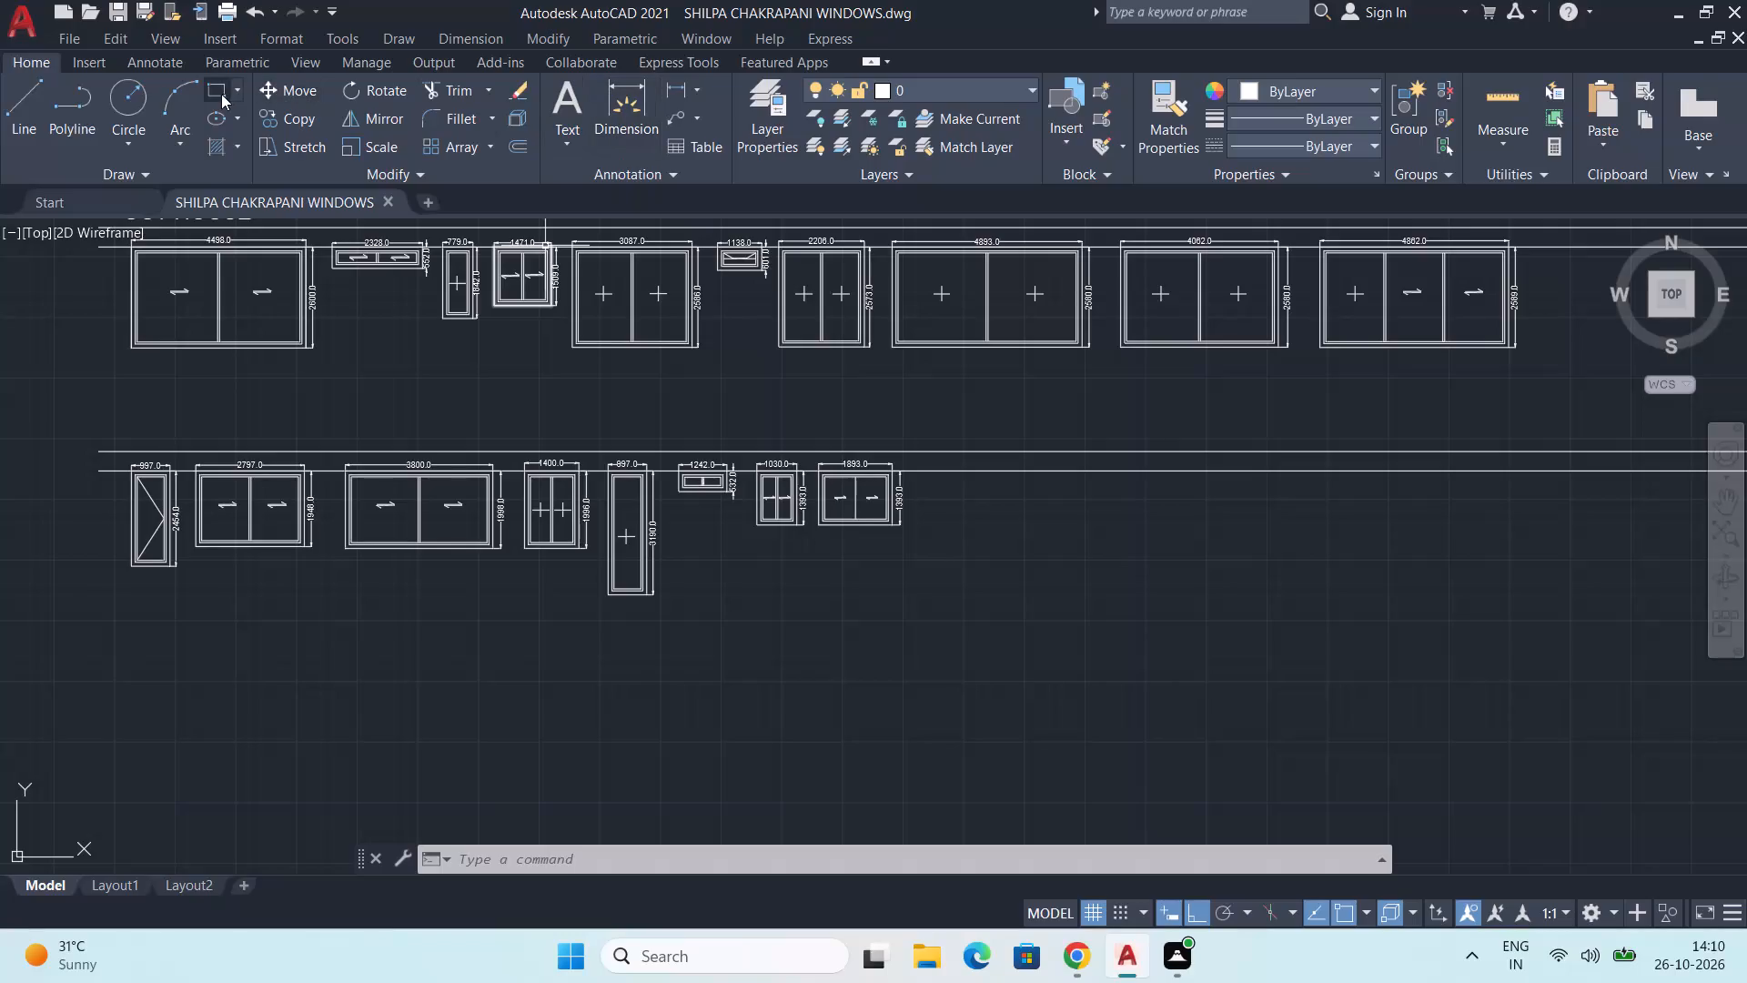
Draw an 892 by 2127 rectangle hanging from the second row's lower guide line, just right of the 1893 window.
left_click(213, 93)
scroll(929, 532, "up", 2)
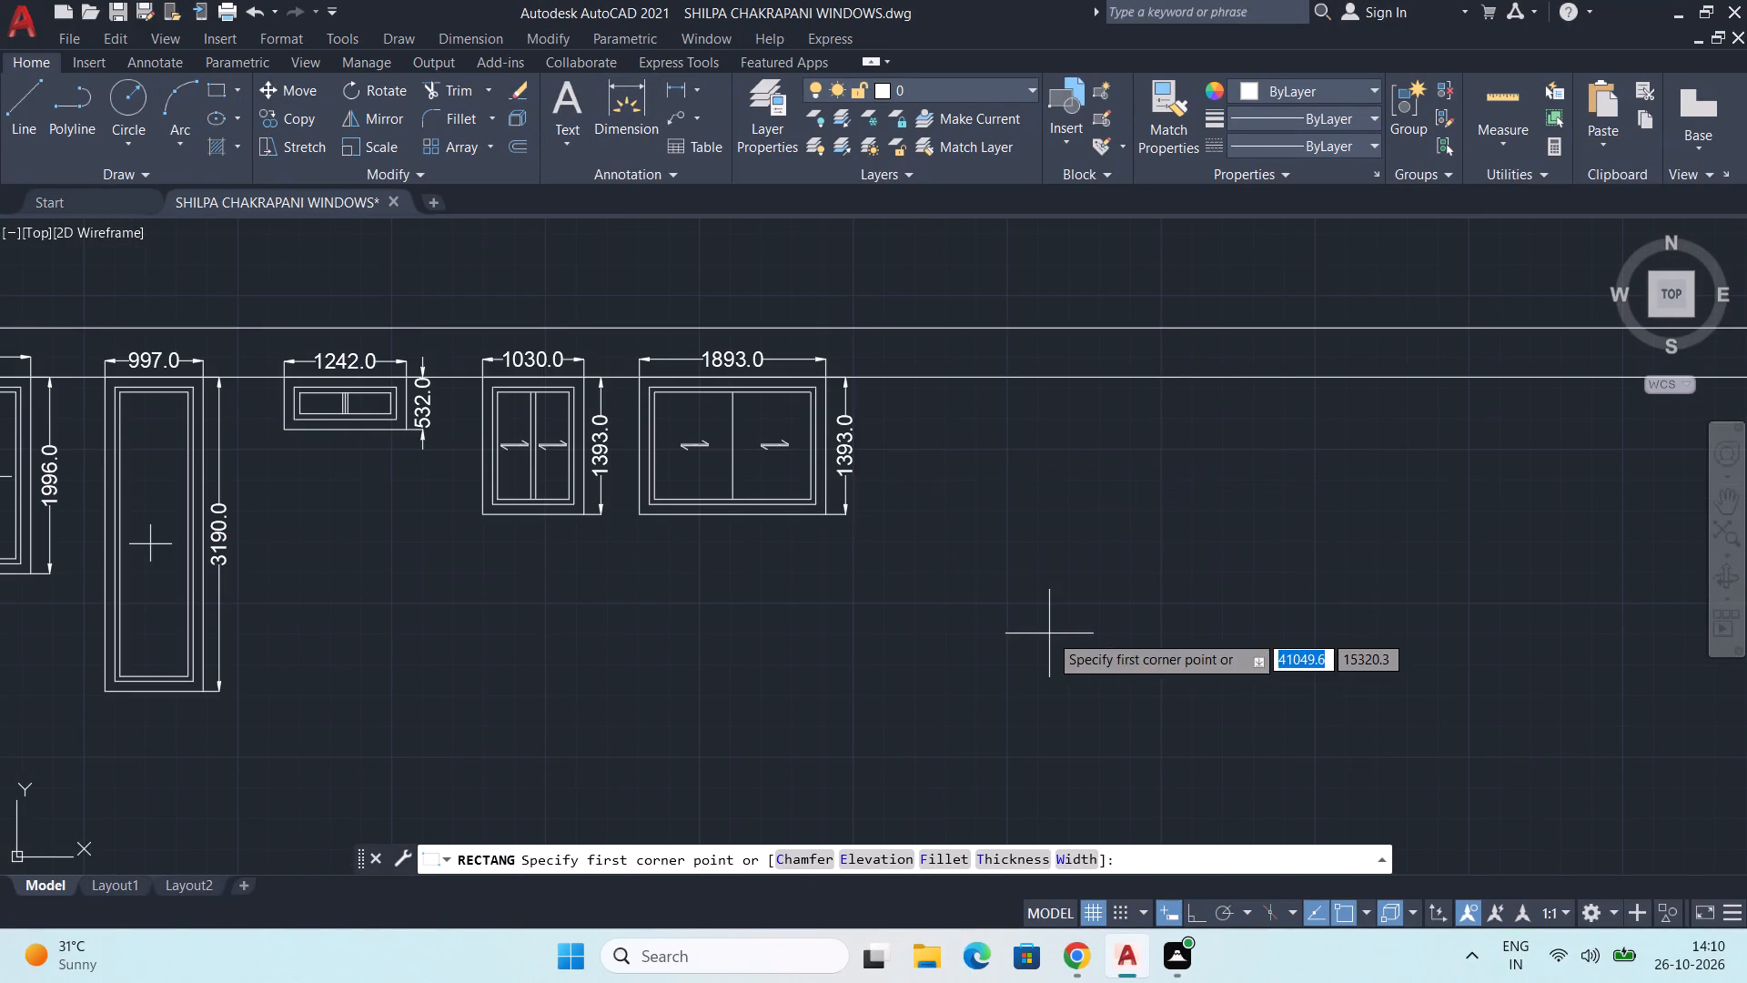
scroll(942, 376, "up", 1)
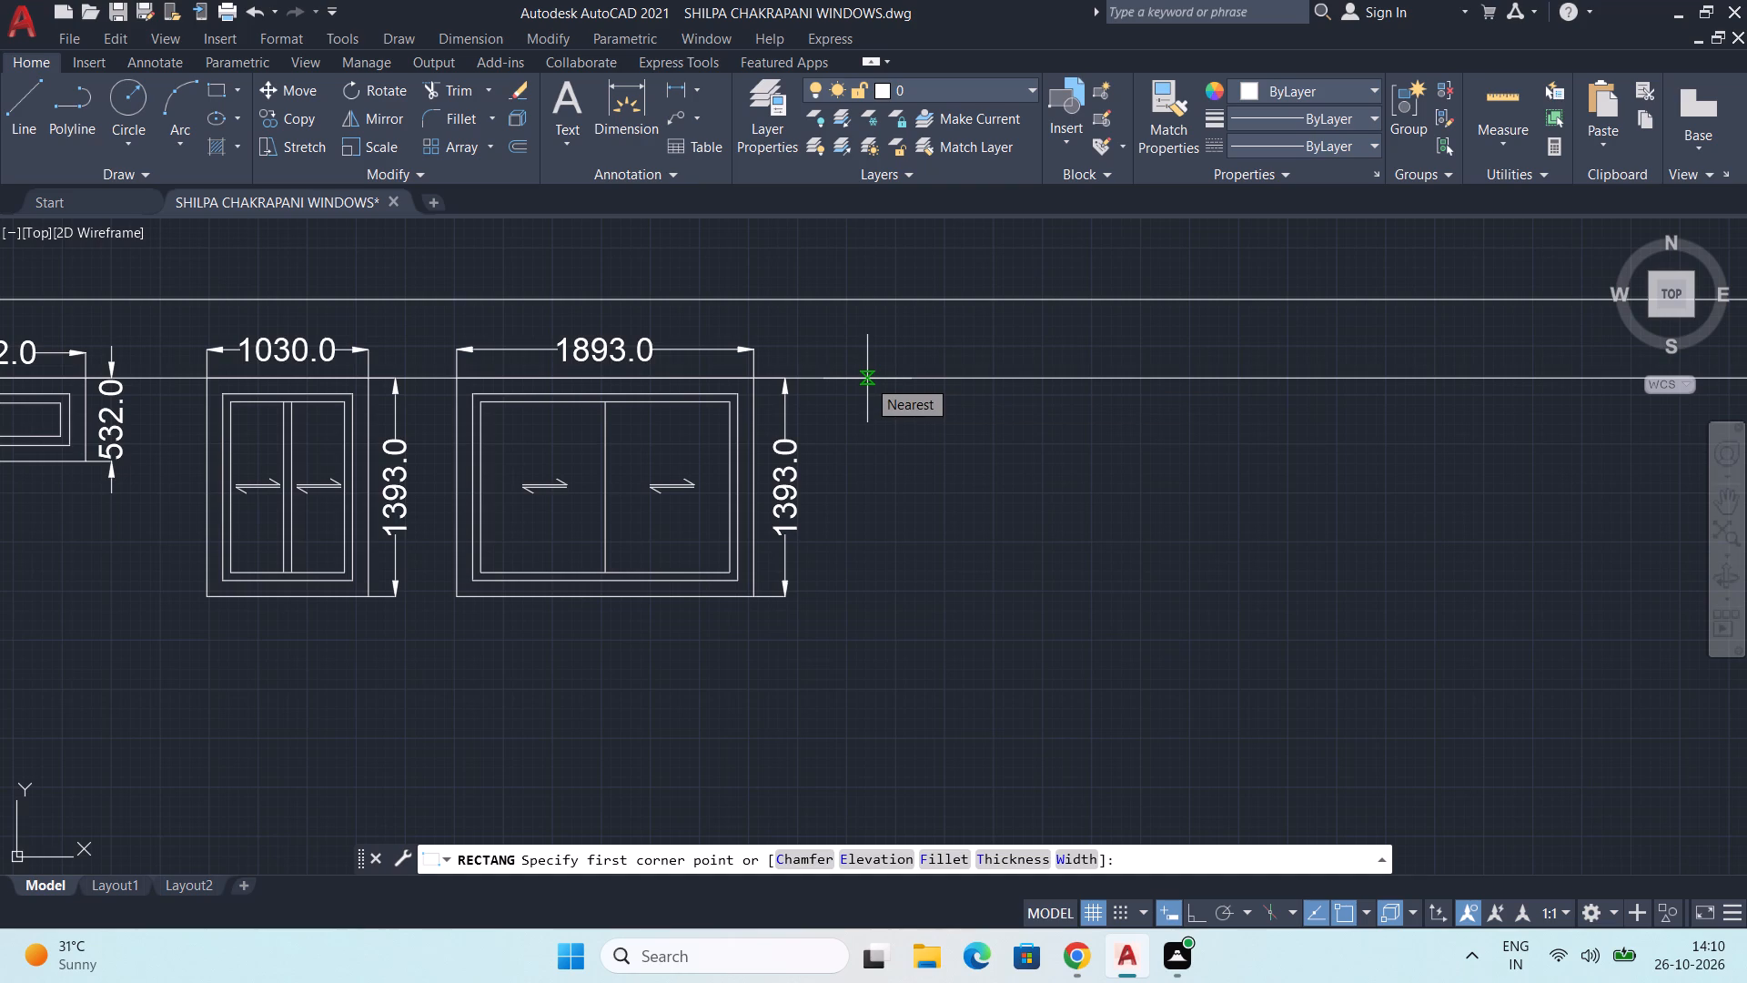
left_click(853, 379)
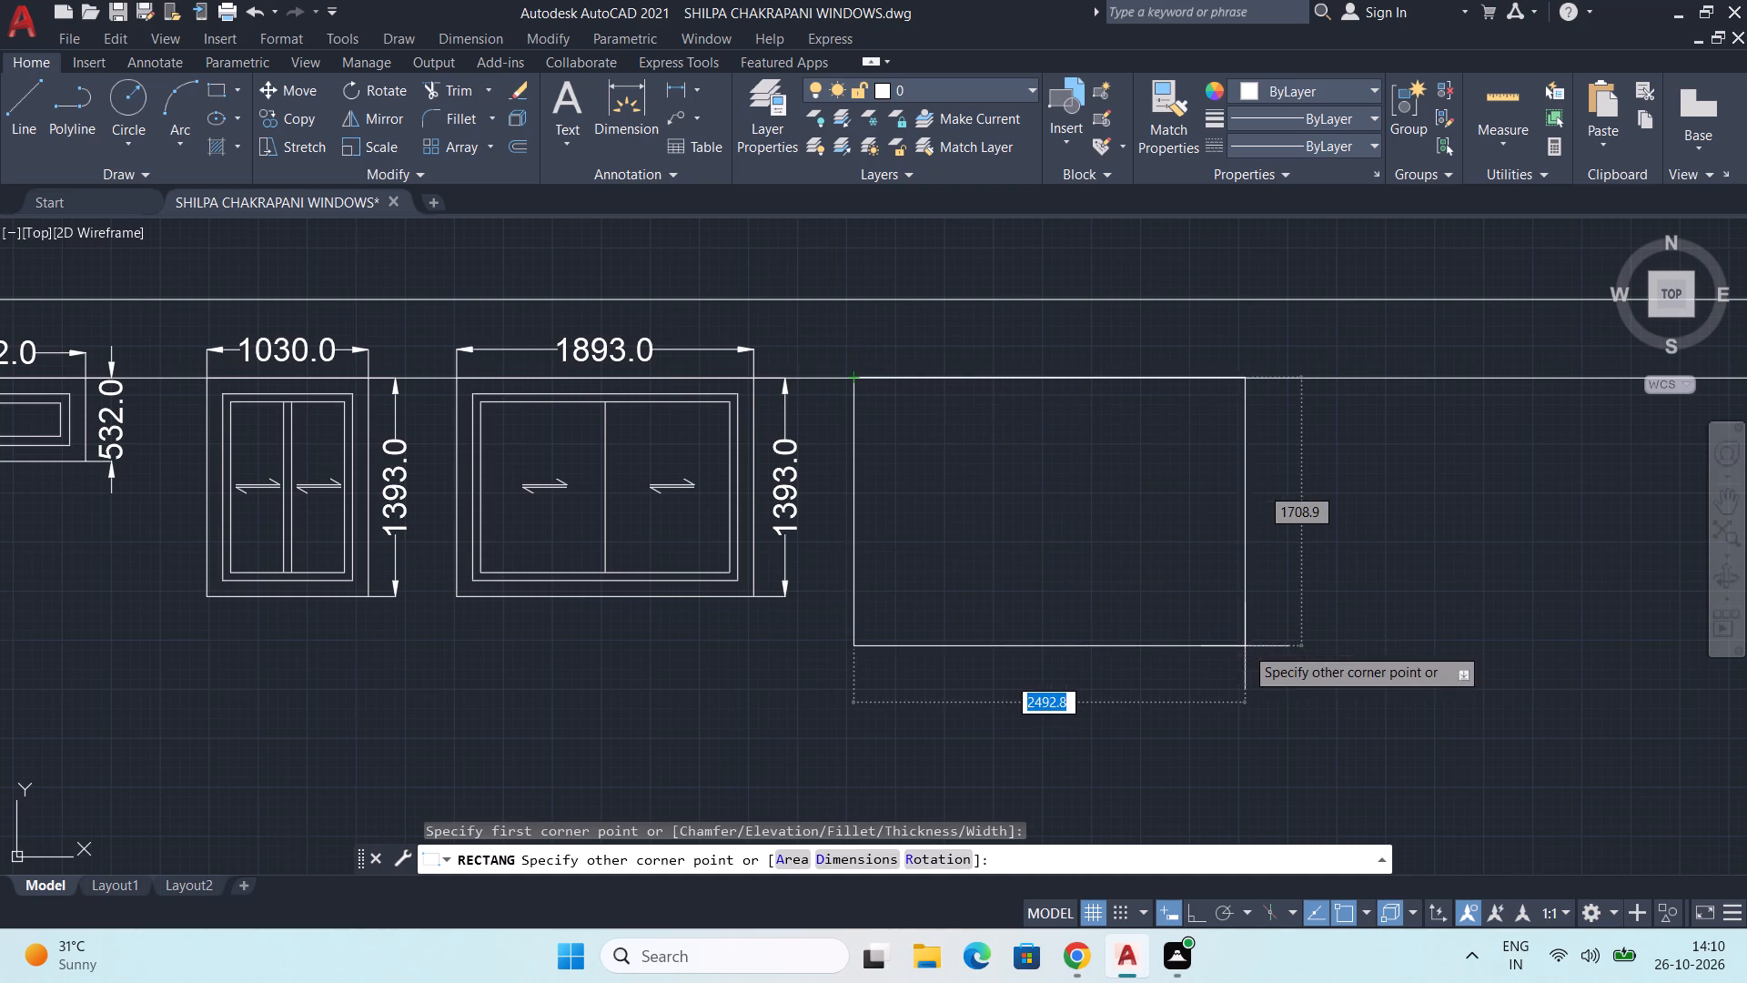
middle_click_drag(1246, 646, 1163, 612)
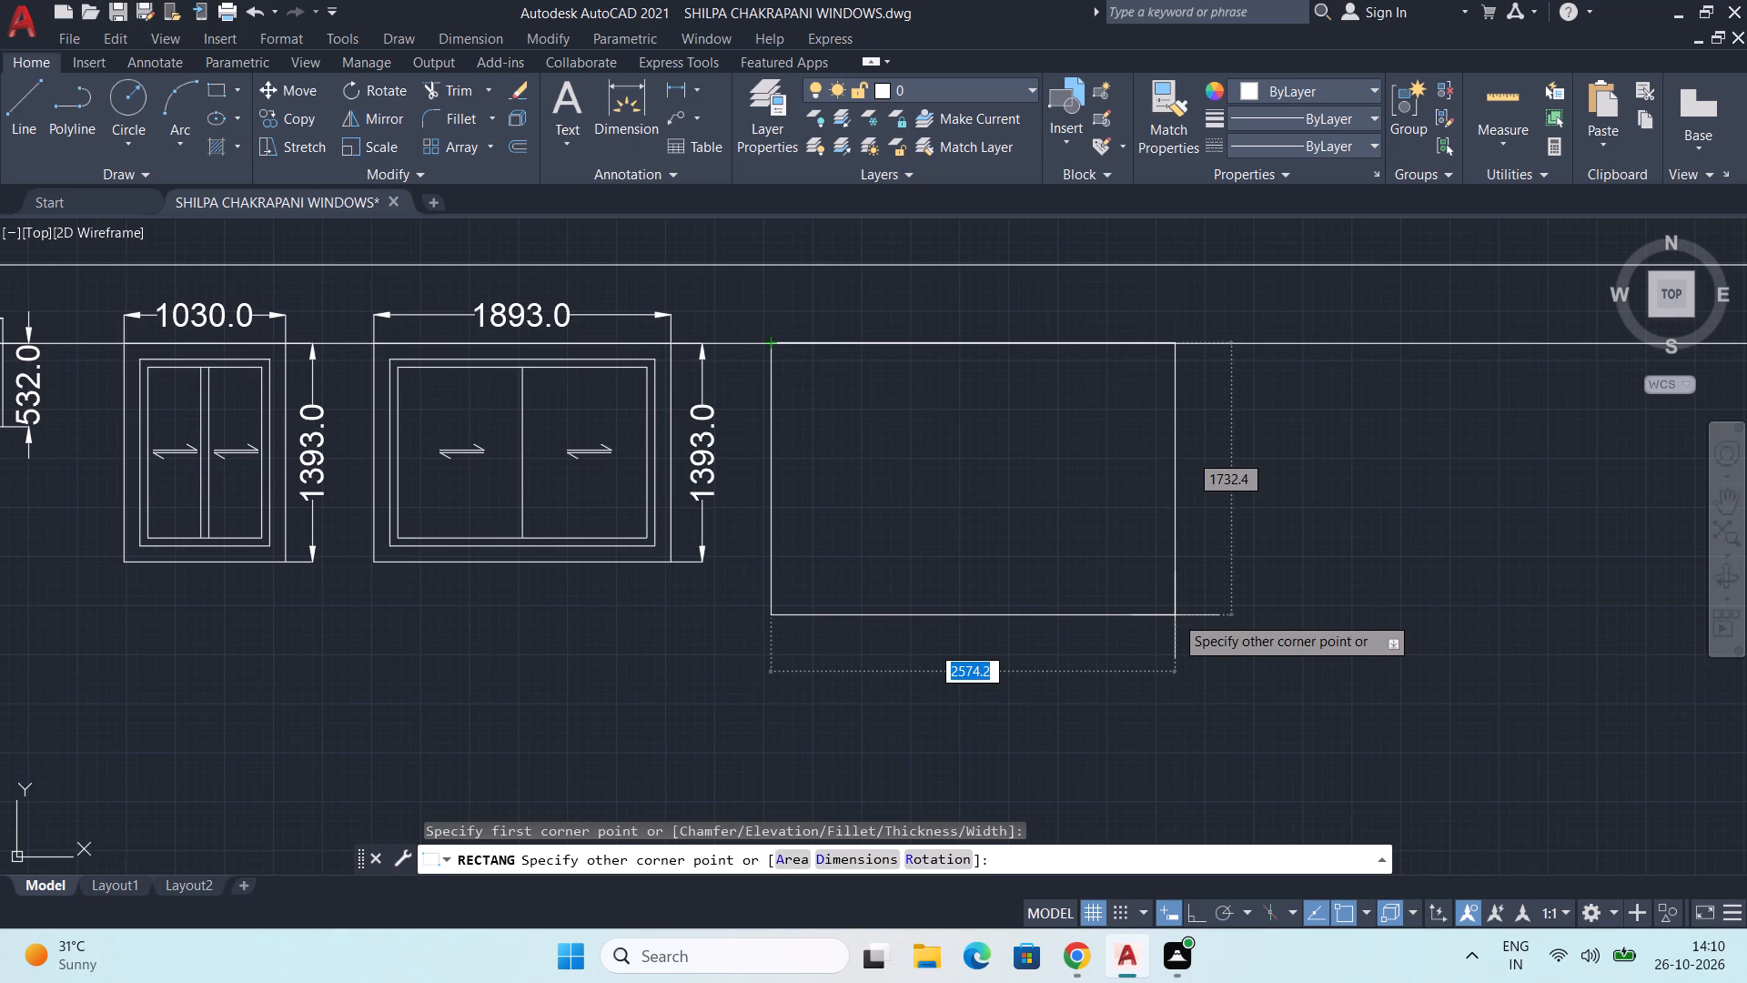
type("892")
key("Tab")
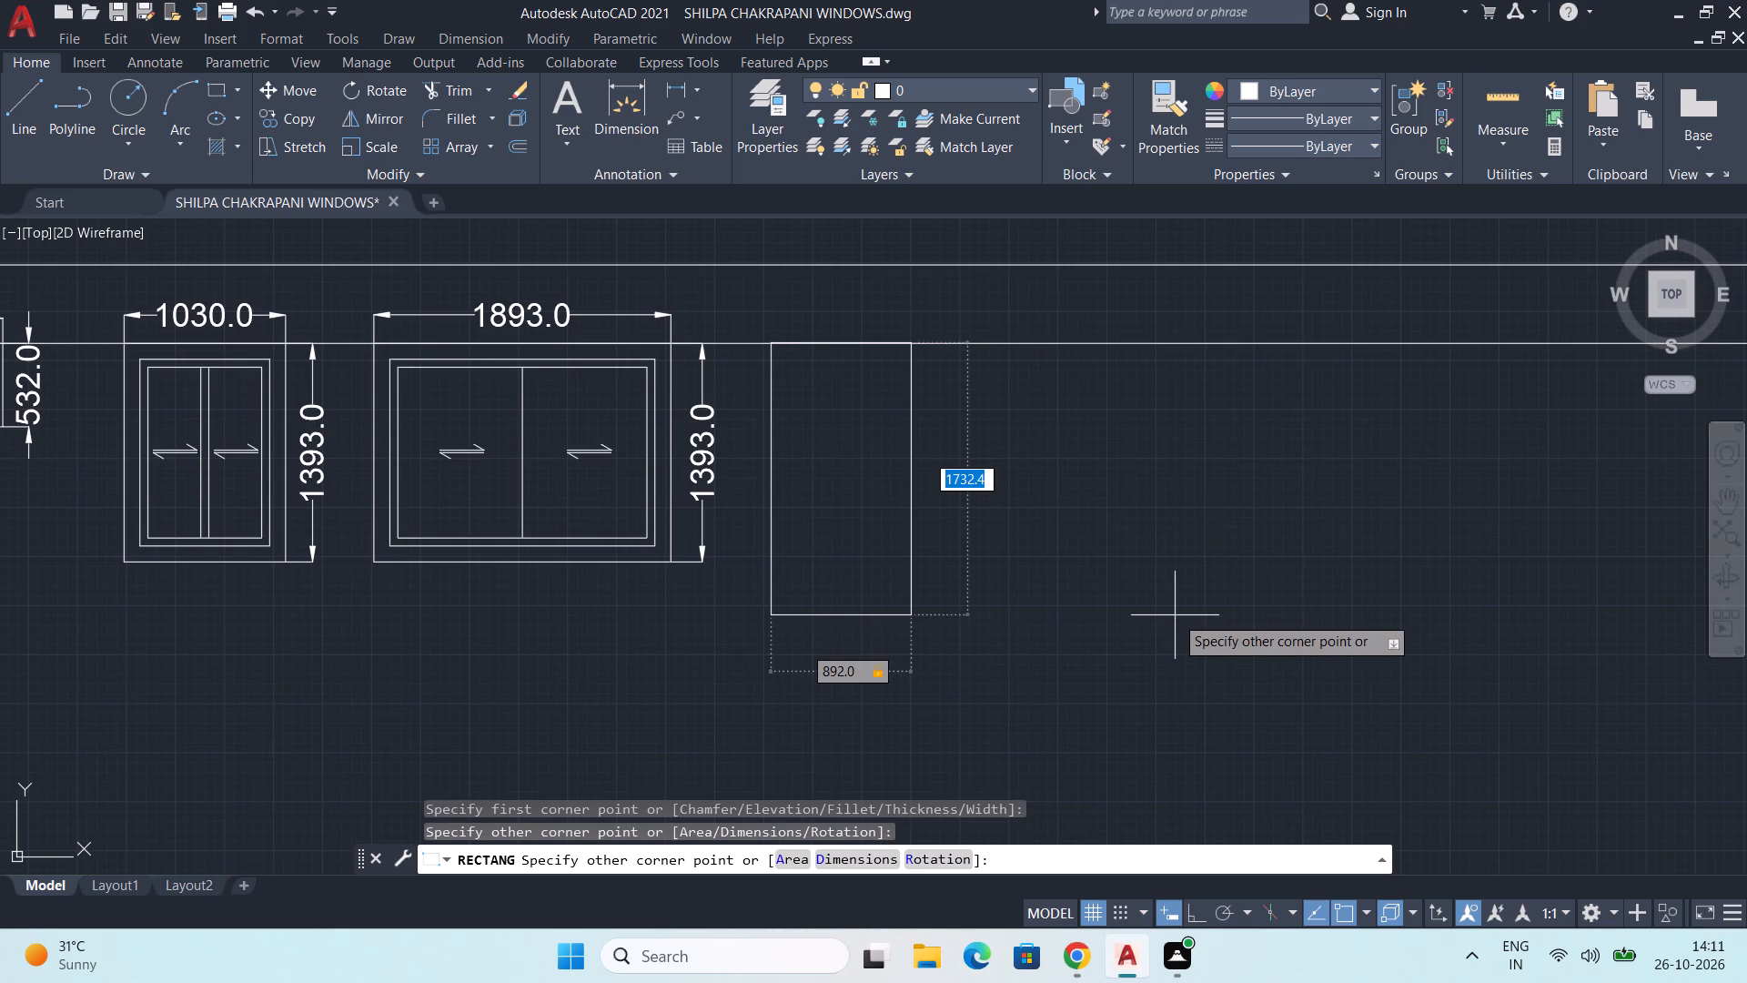
type("2127")
key("Return")
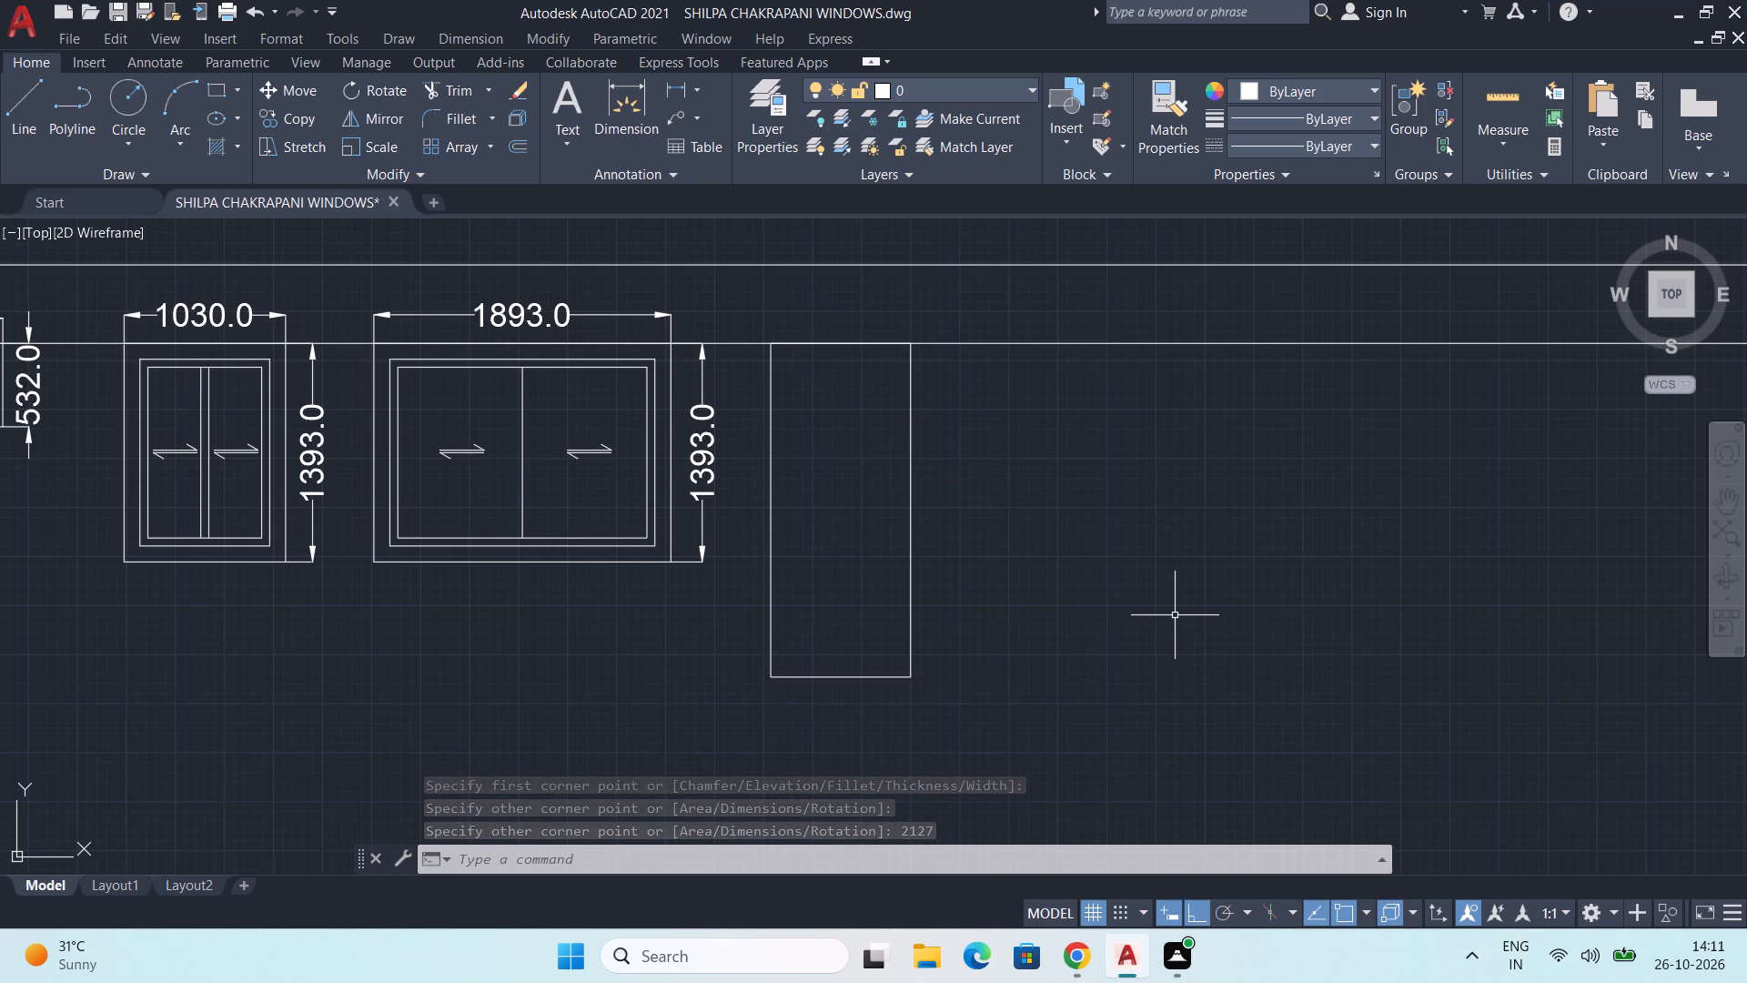
Offset the 892 by 2127 rectangle inward by 101.6, and offset the resulting inner rectangle inward by 50.8.
type("OFF")
key("Return")
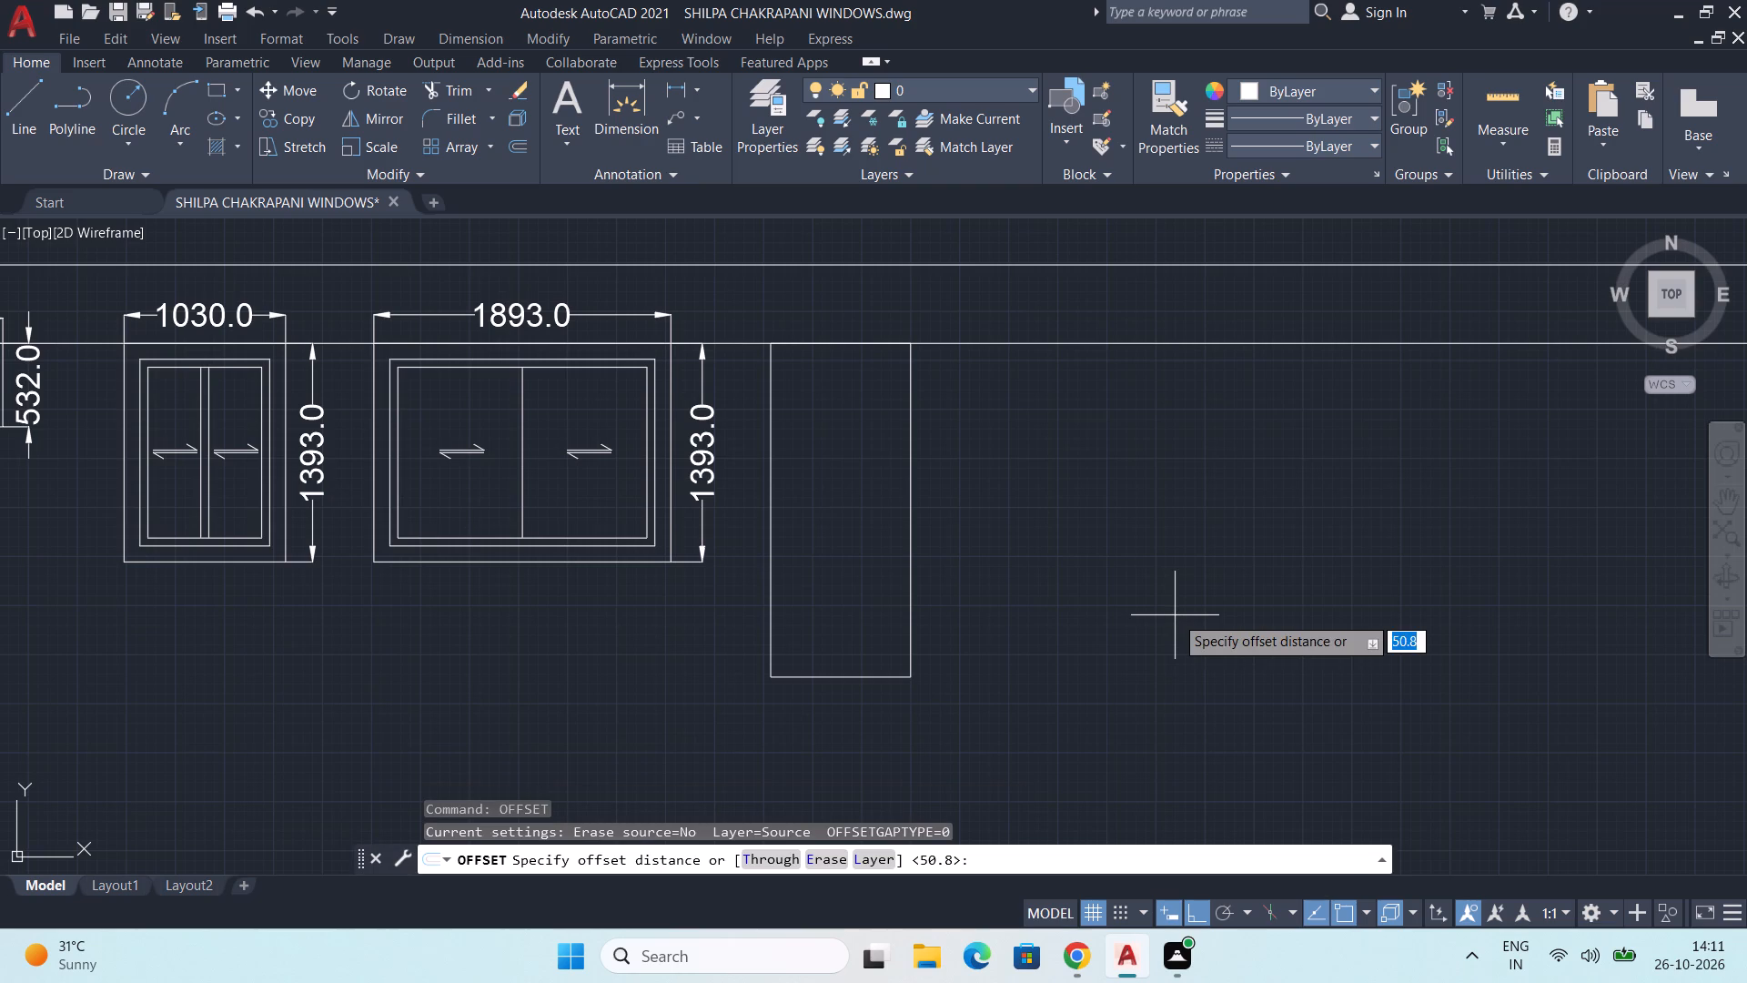
type("101")
type(".6")
key("Return")
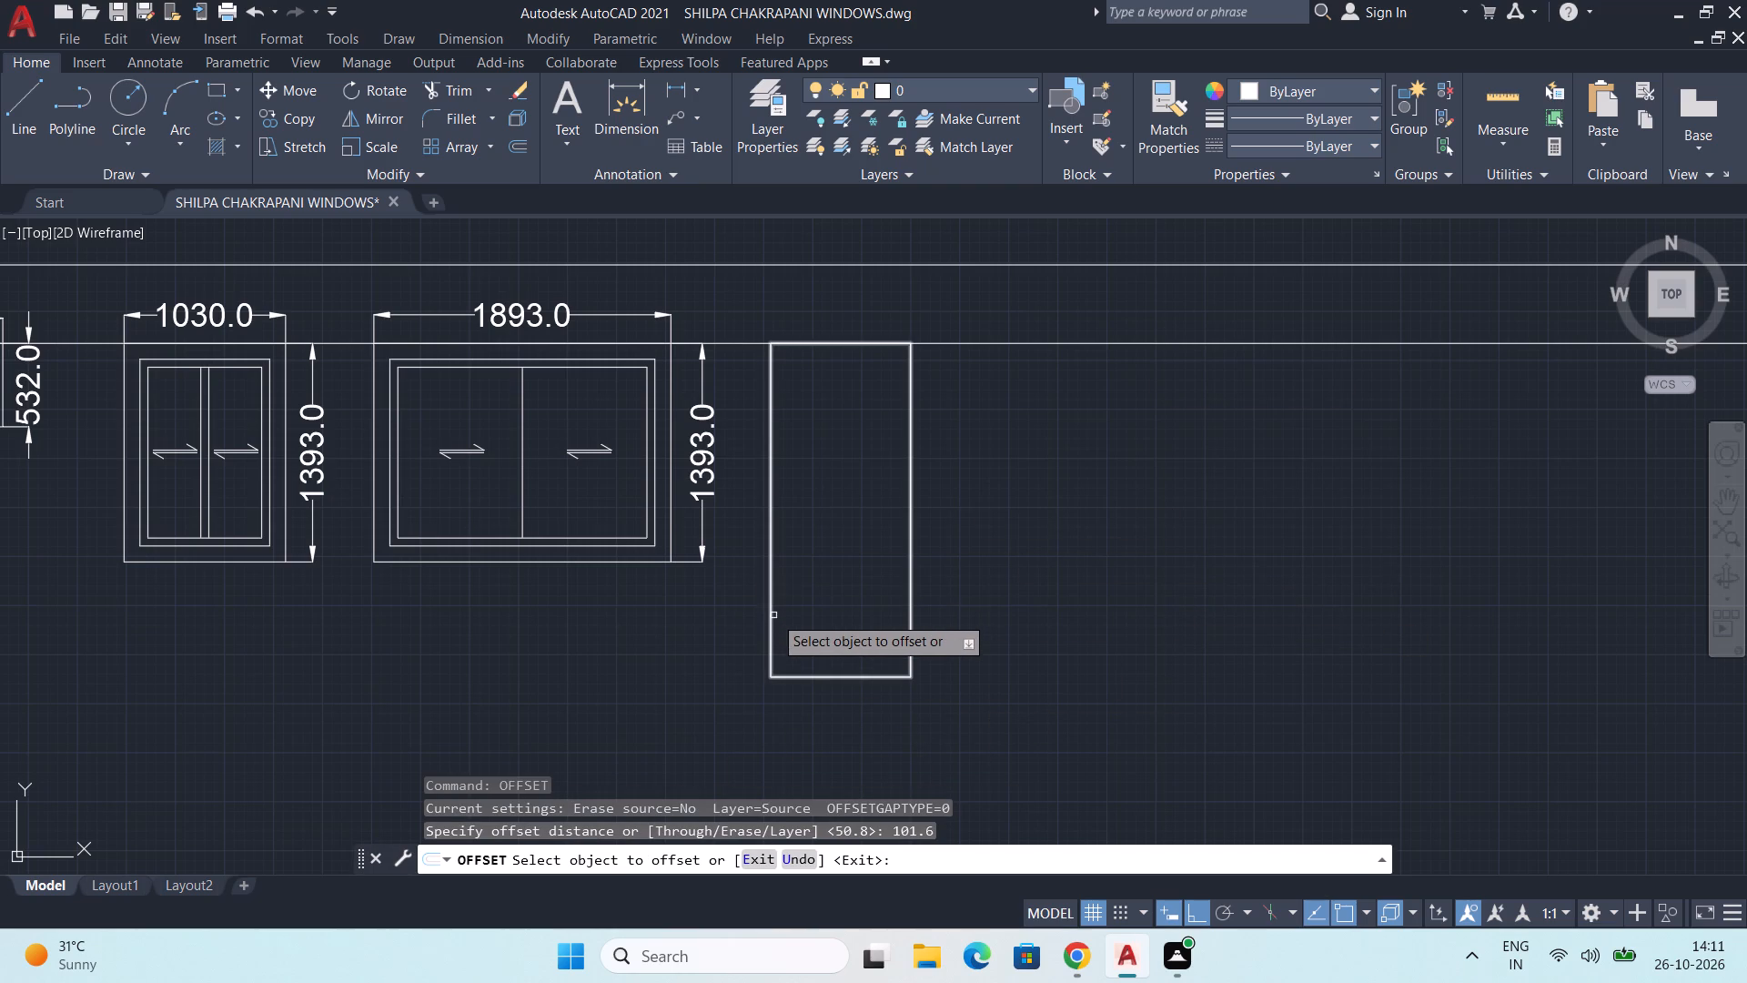
left_click(773, 615)
left_click(847, 593)
scroll(792, 593, "up", 2)
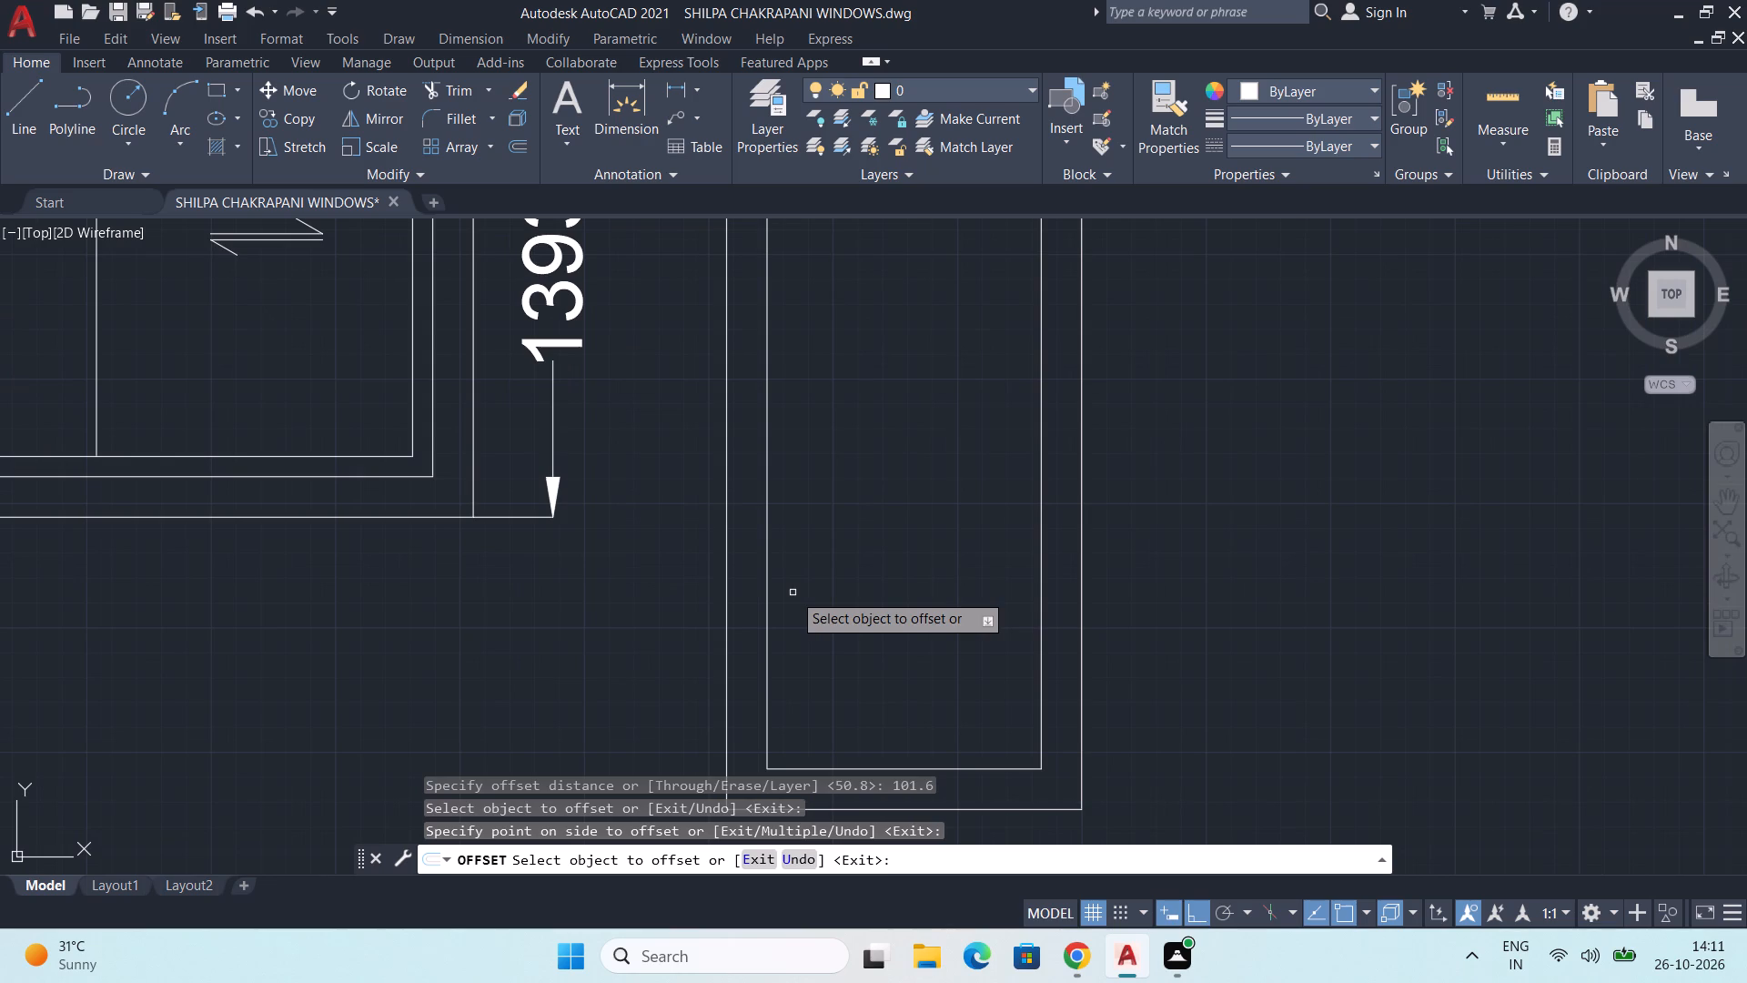
left_click(767, 607)
type("25.4")
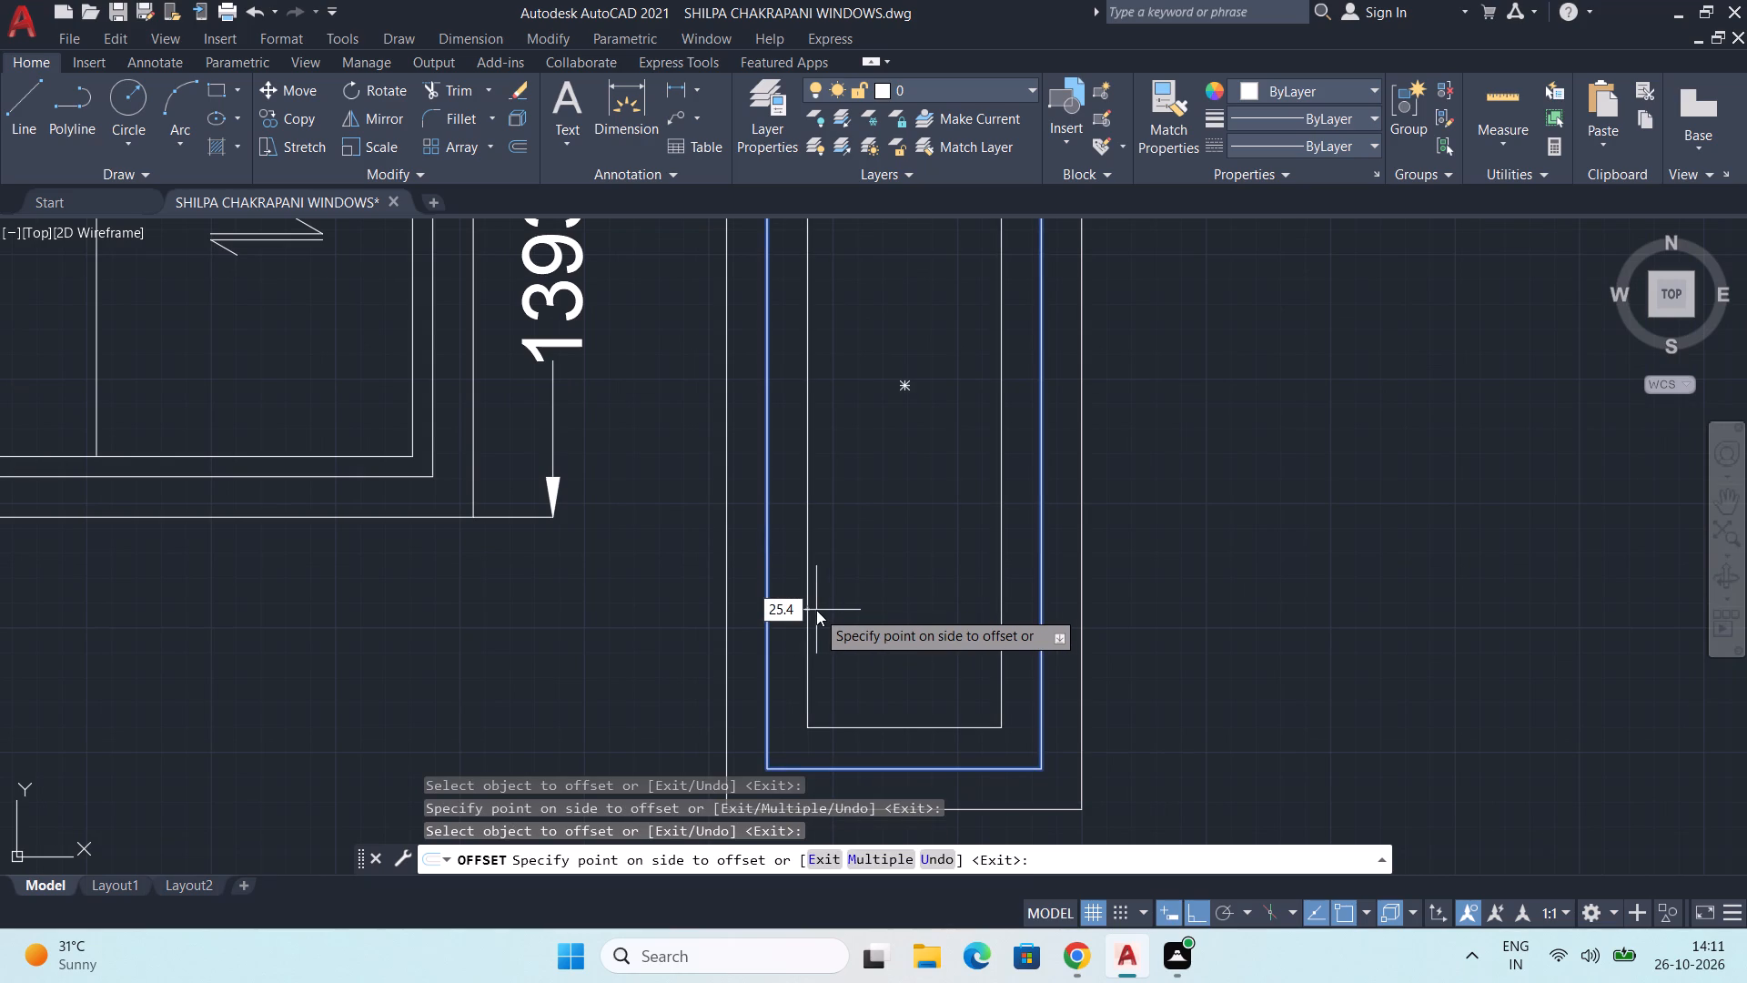
key("BackSpace")
key("BackSpace")
key("BackSpace")
key("BackSpace")
type("50.8")
key("Return")
key("space")
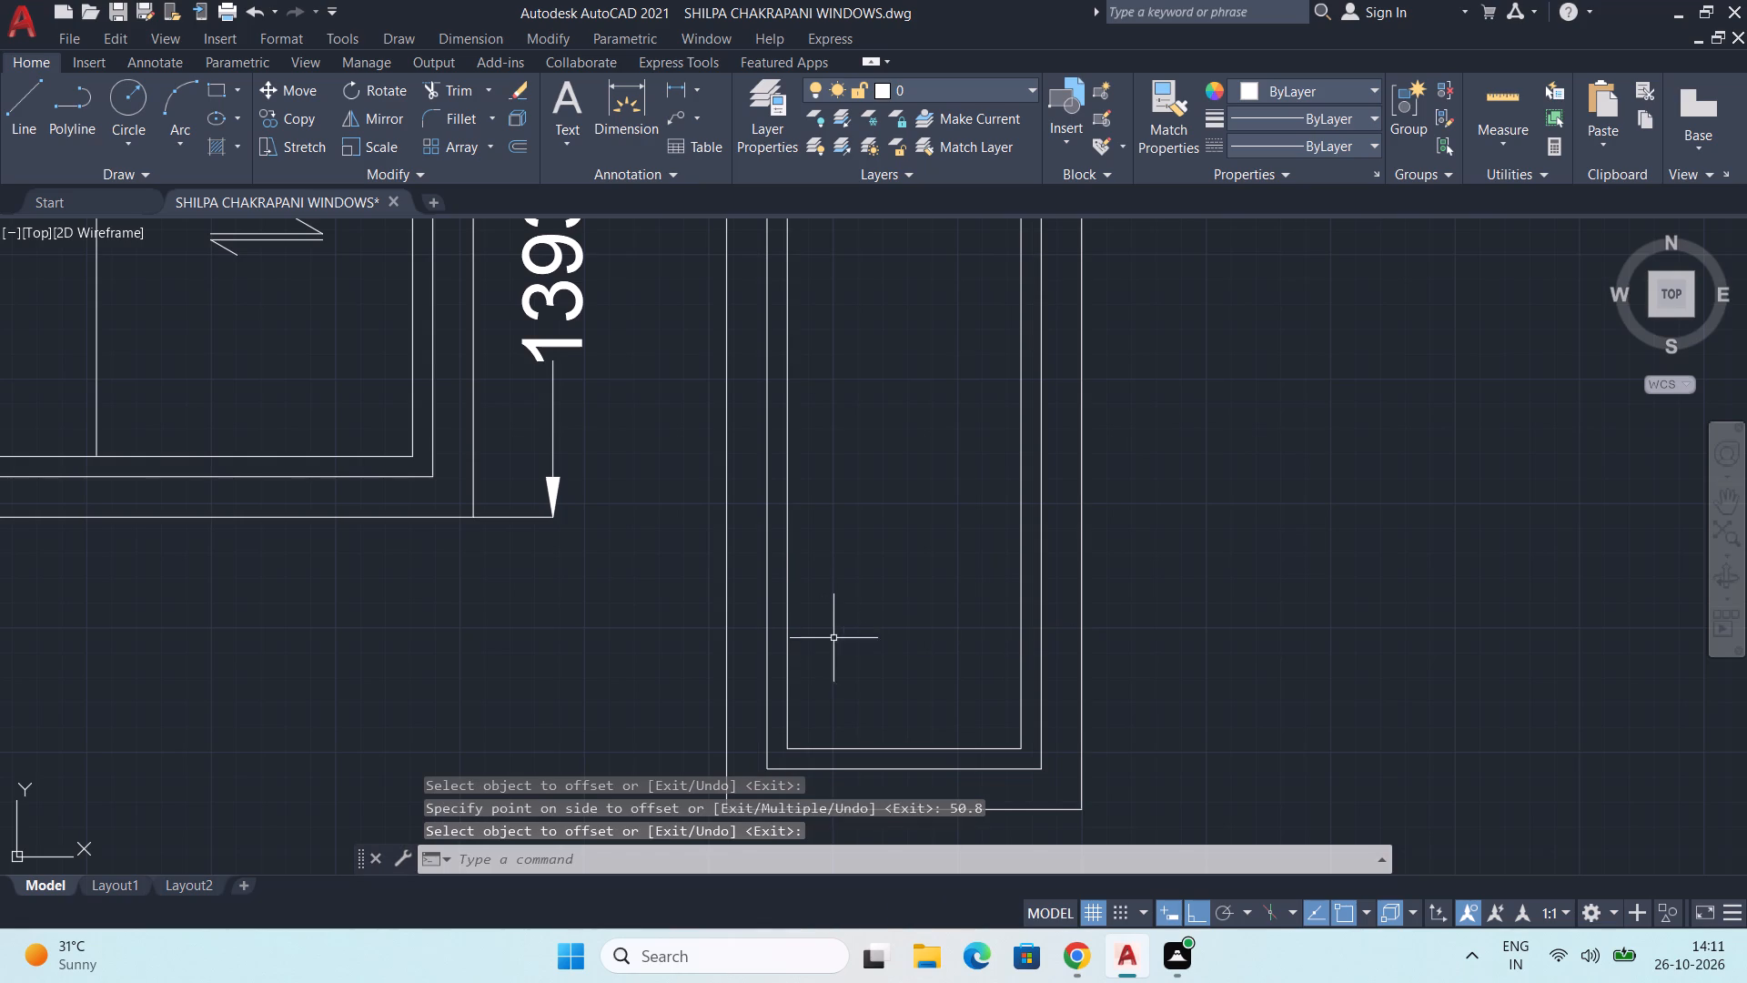
Draw the opening symbol in the innermost rectangle with lines from its top-left corner to the right side's midpoint and bottom-left corner.
scroll(834, 646, "down", 2)
key("l")
key("Return")
scroll(814, 467, "up", 3)
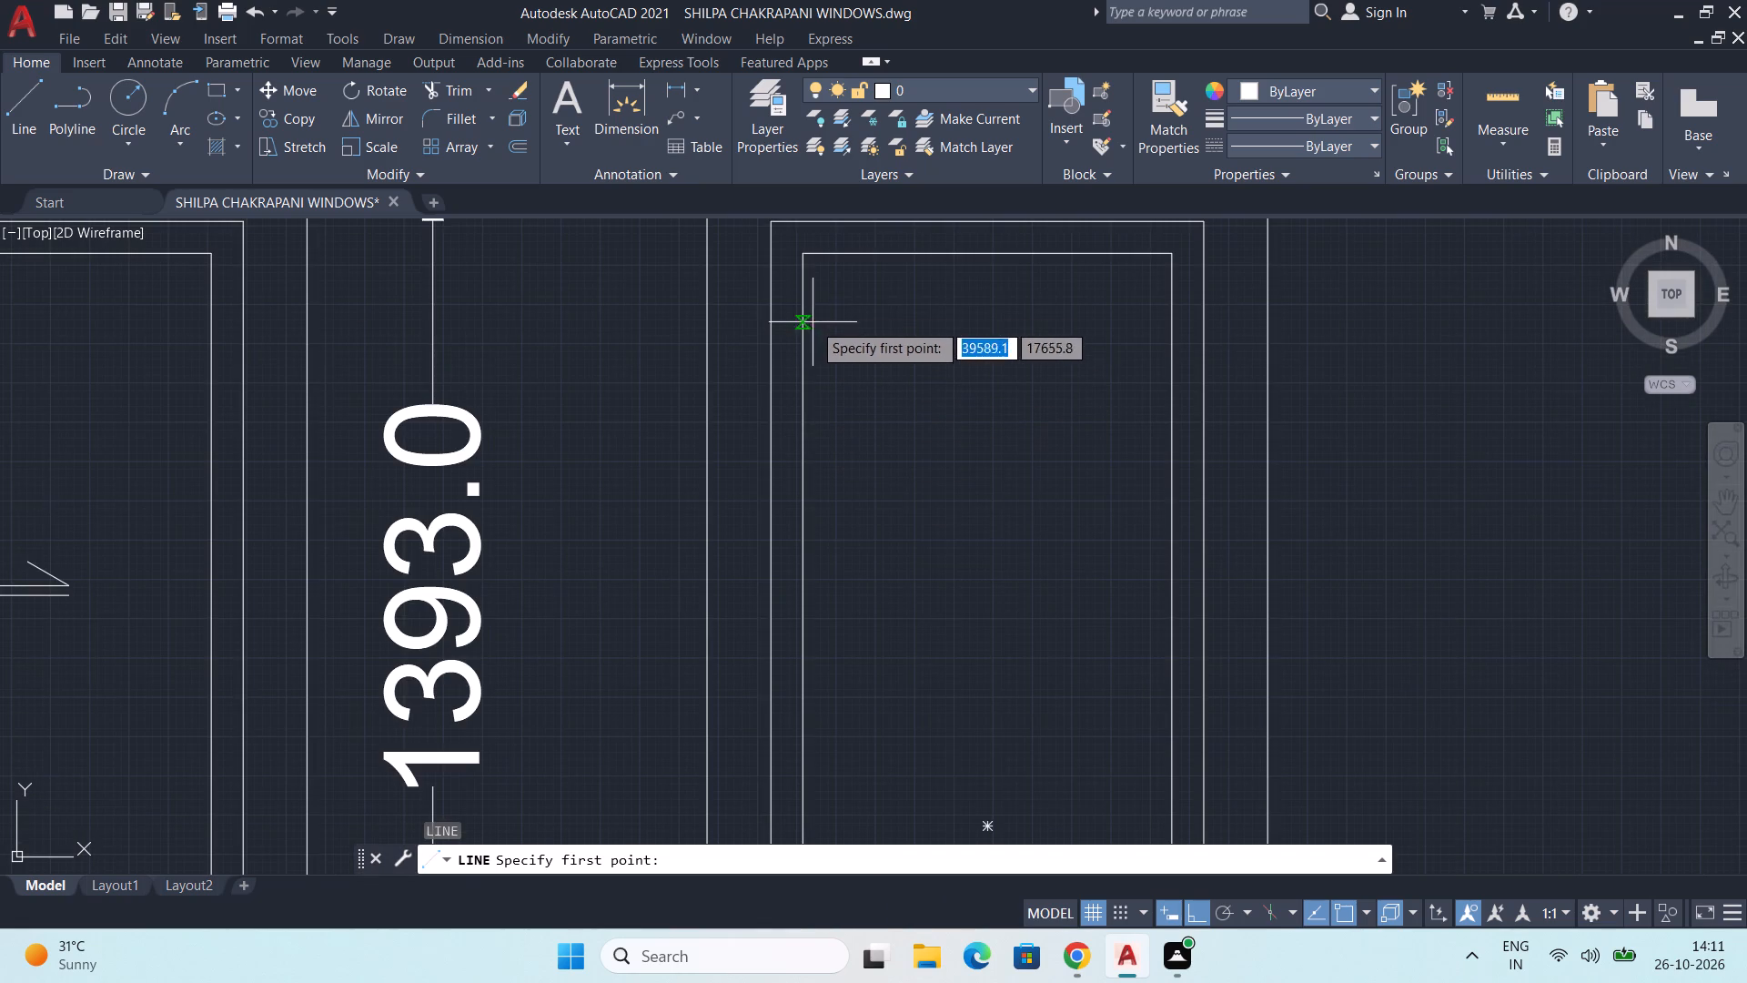
left_click(801, 252)
middle_click_drag(1022, 718, 1000, 566)
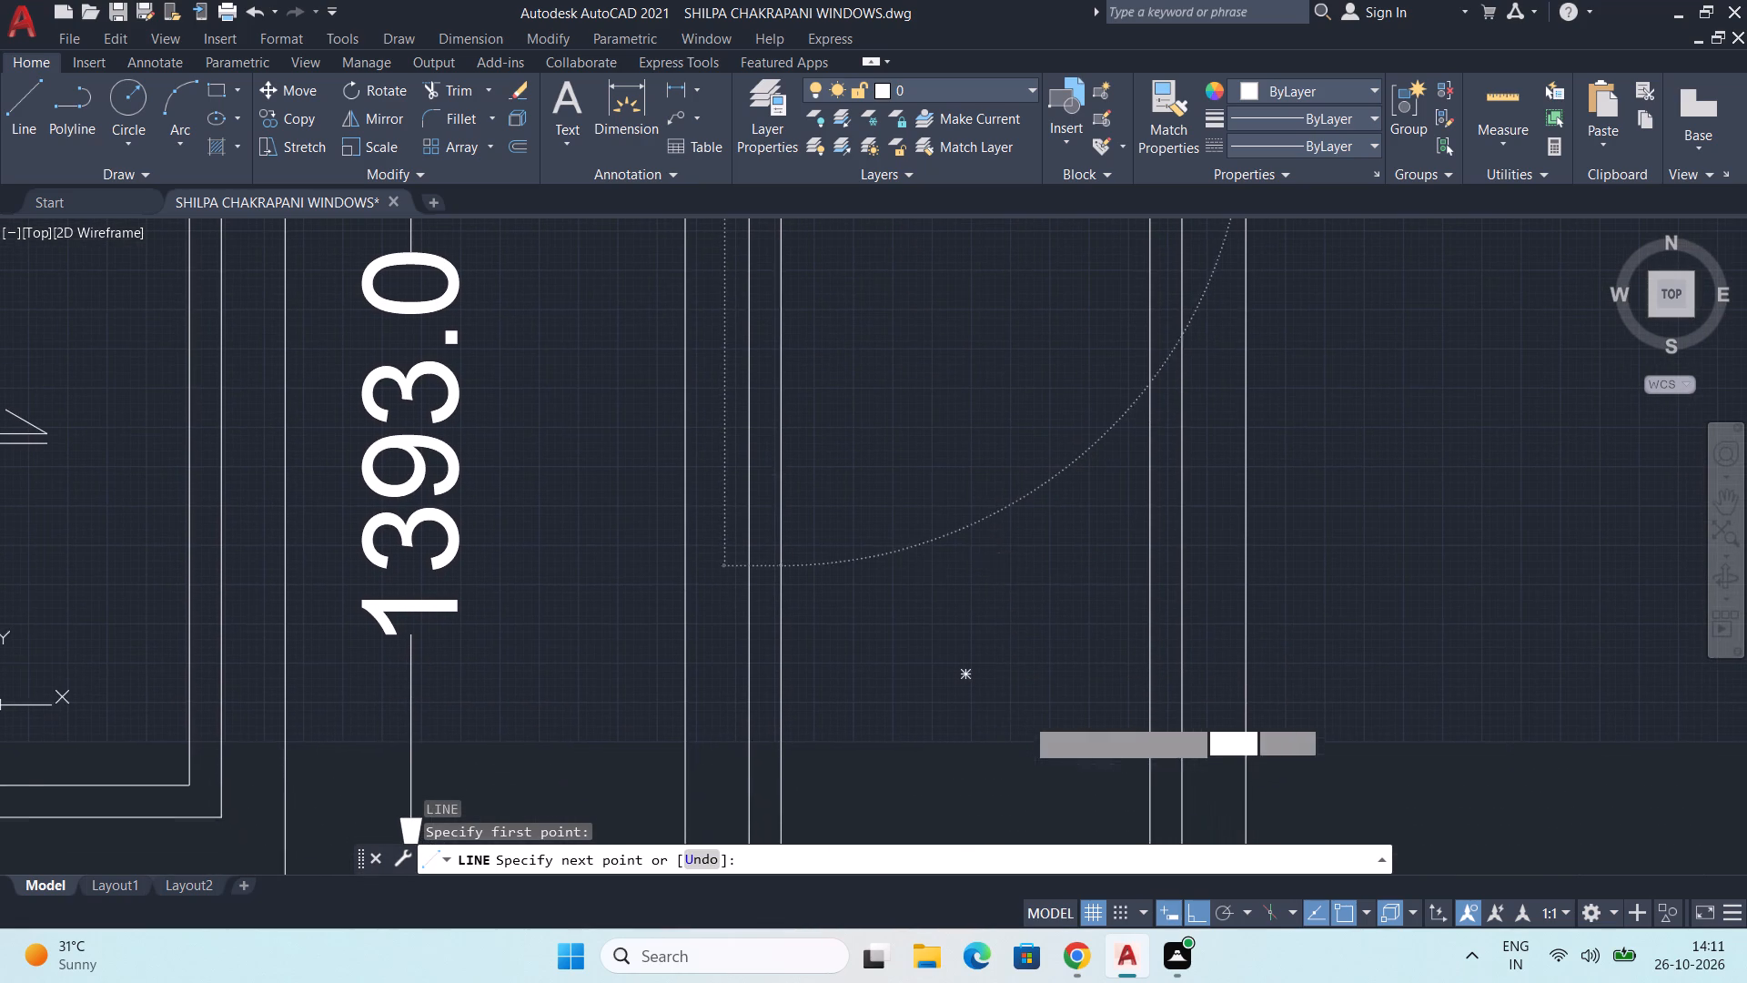
key("F8")
scroll(1120, 614, "down", 2)
middle_click_drag(1120, 698, 1125, 568)
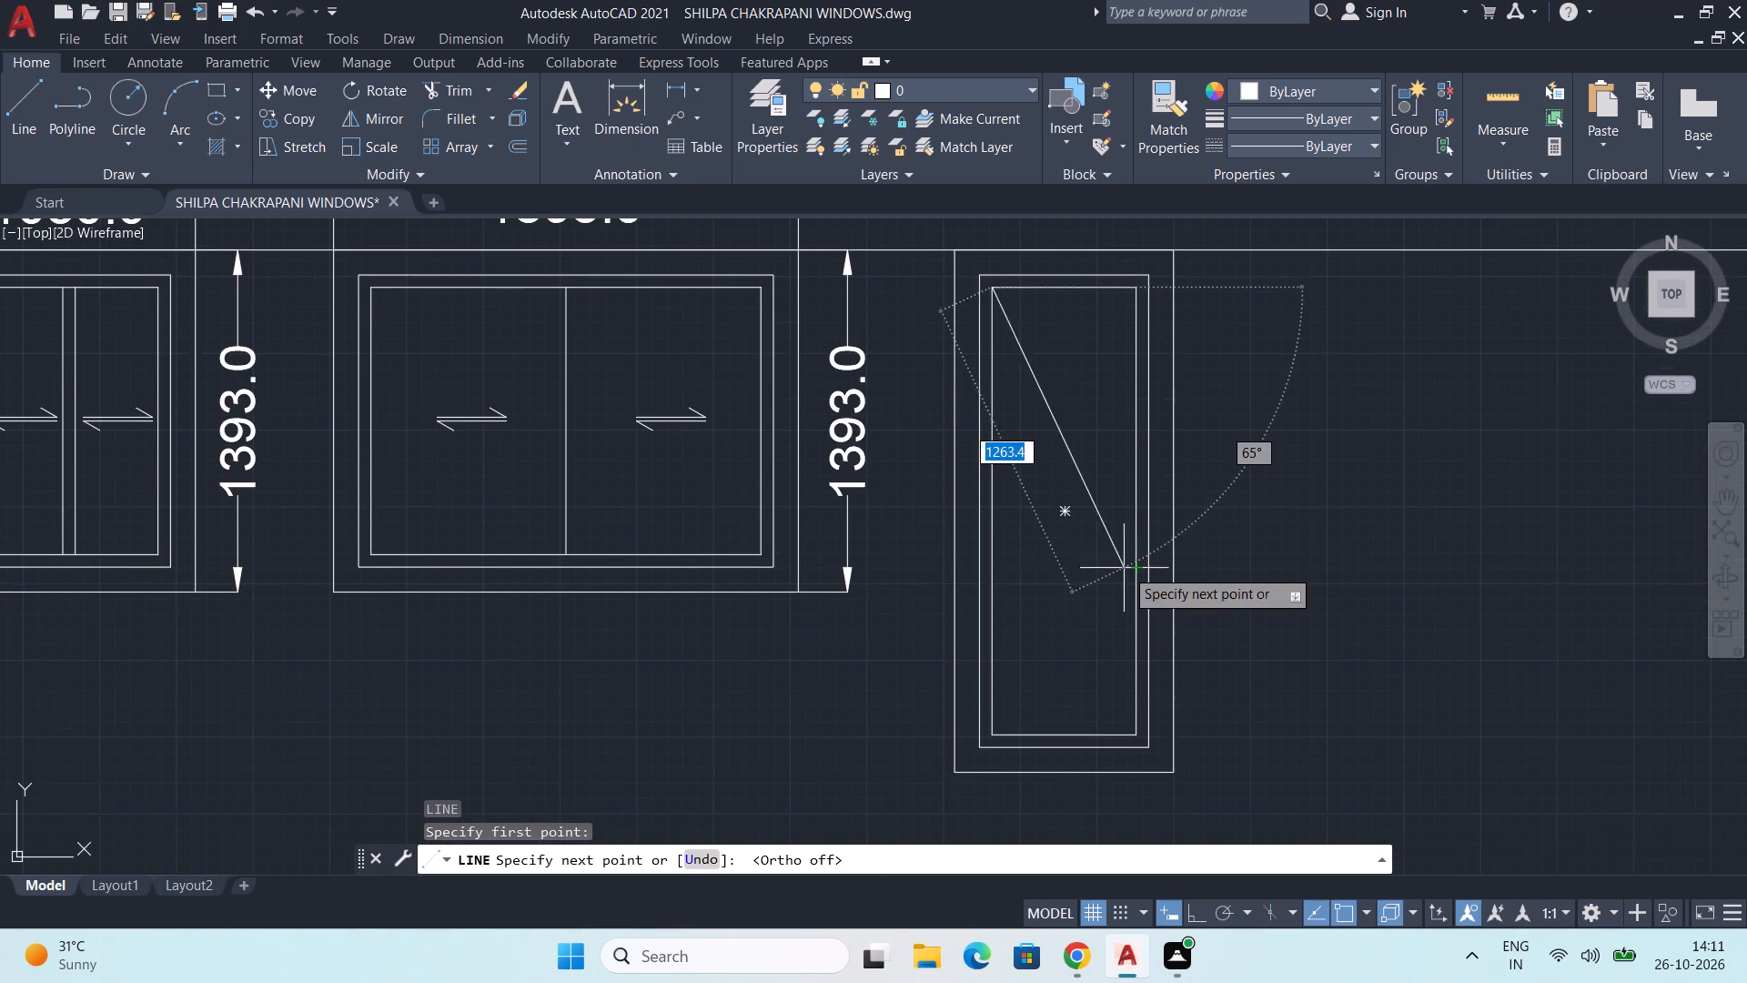
scroll(1126, 548, "up", 1)
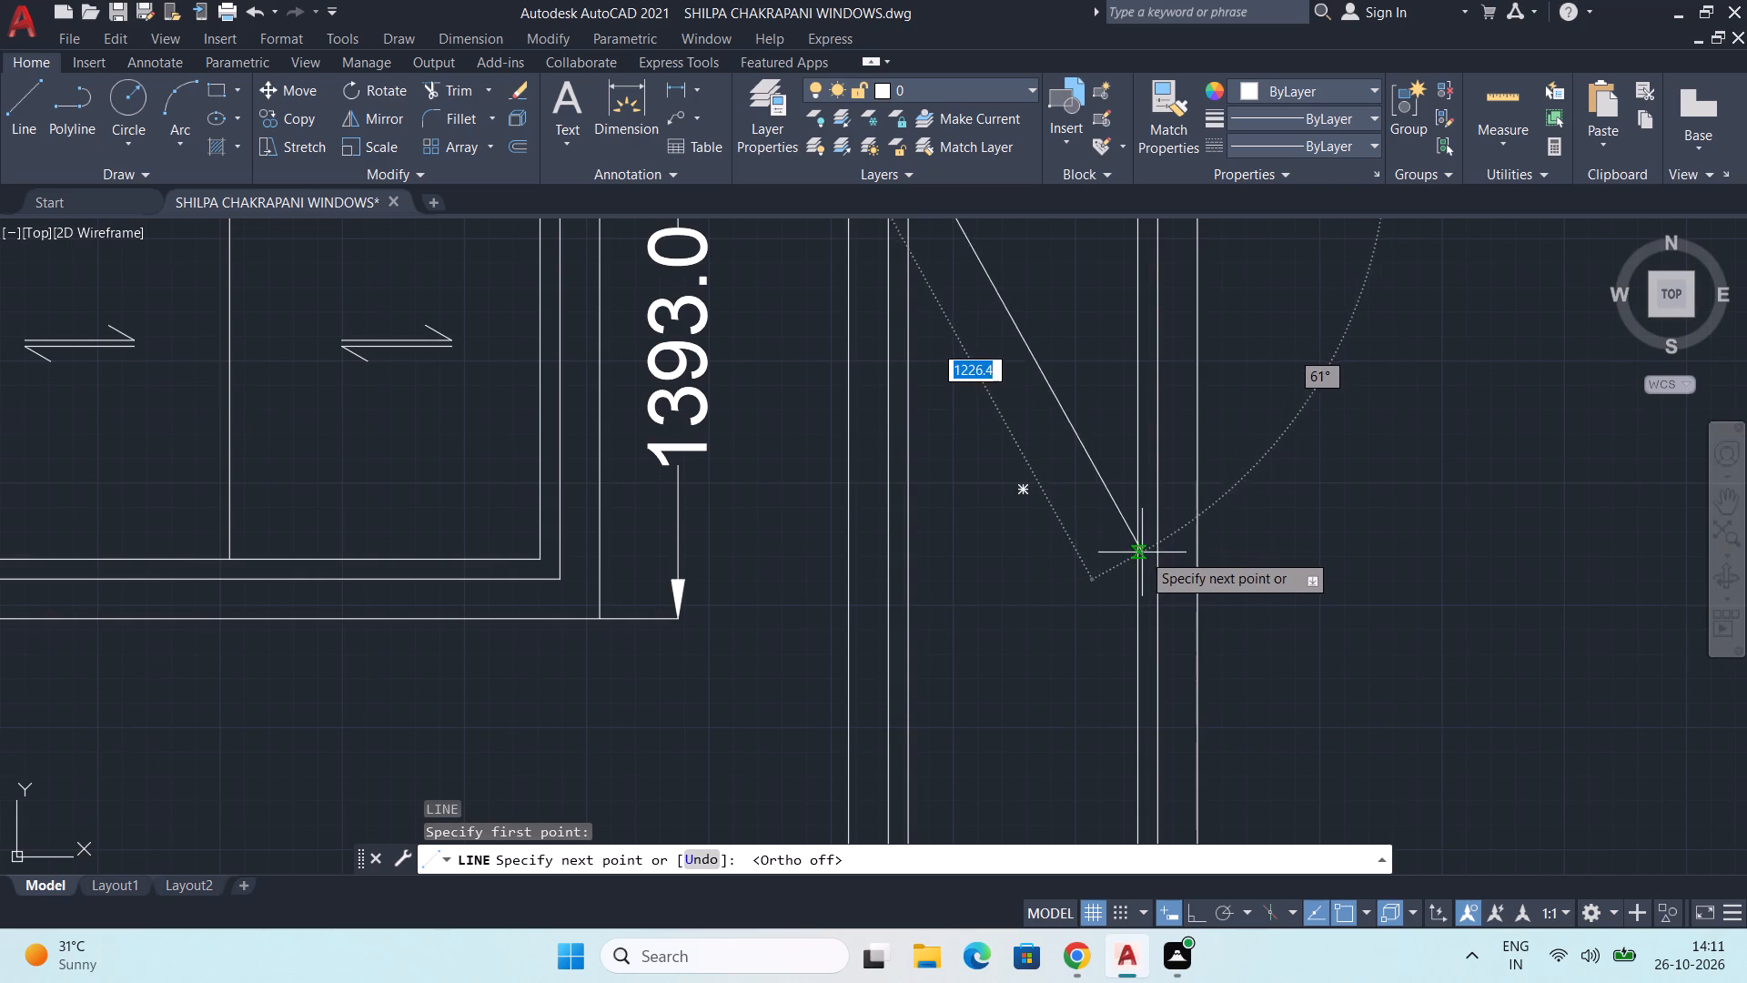
scroll(1143, 642, "down", 1)
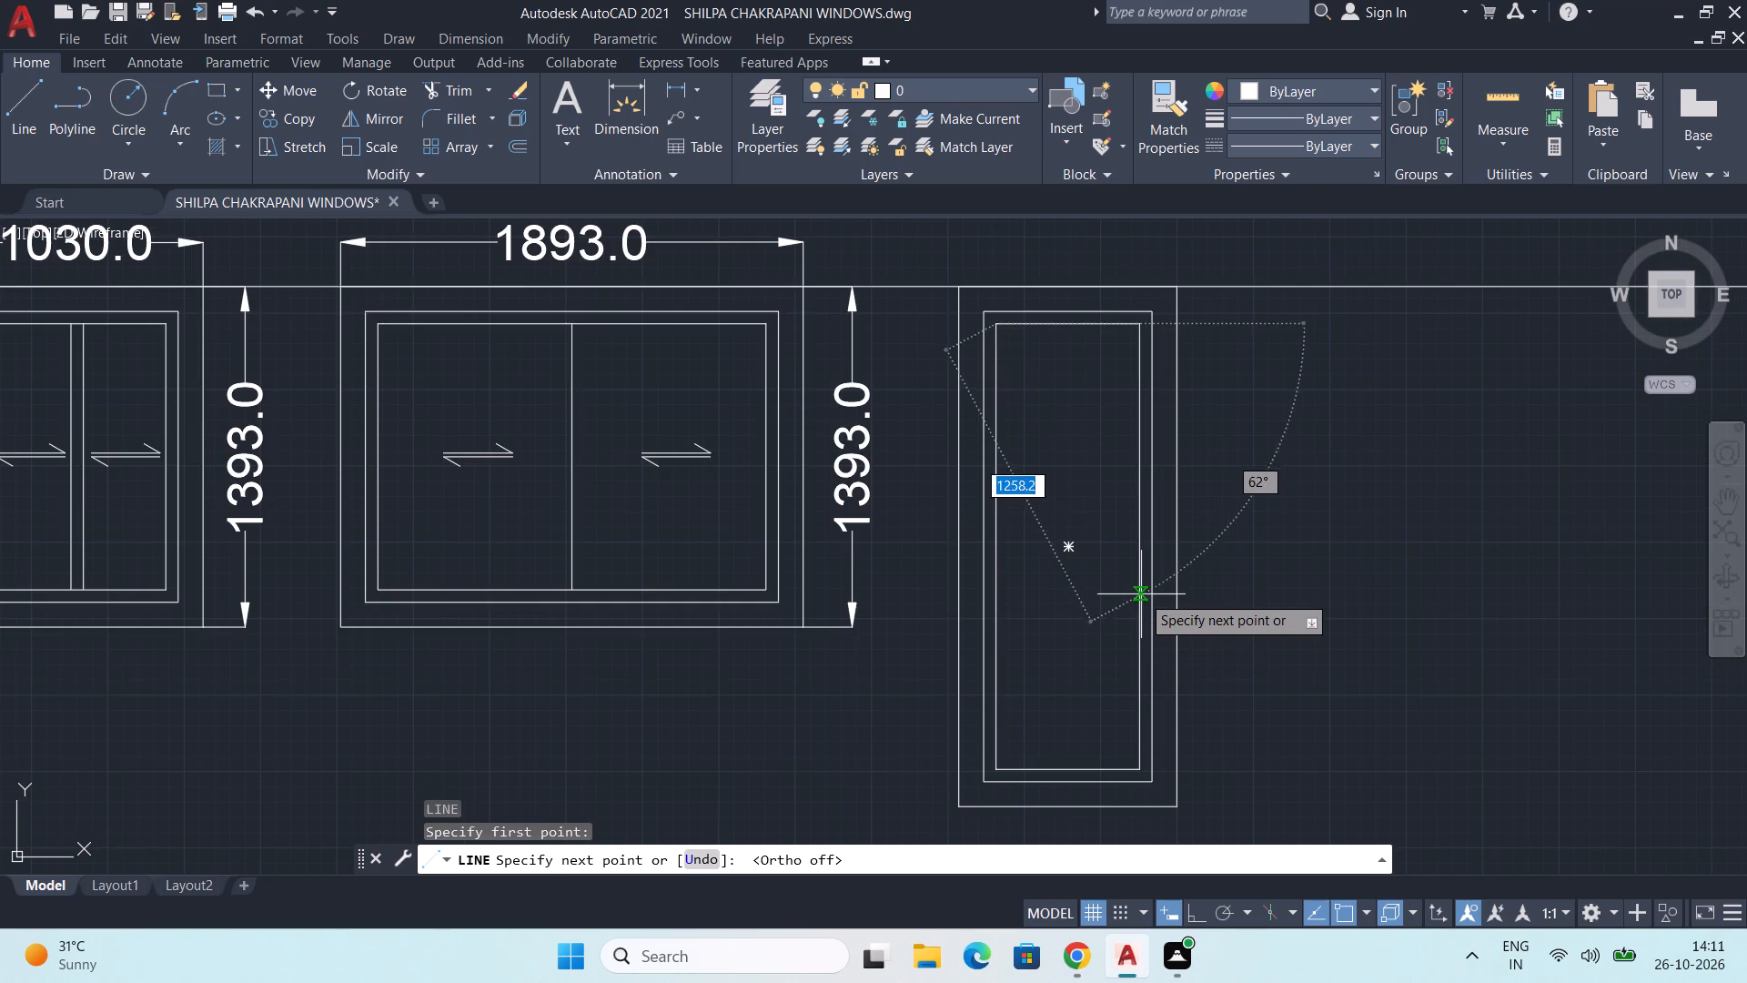
left_click(1138, 543)
scroll(990, 788, "up", 3)
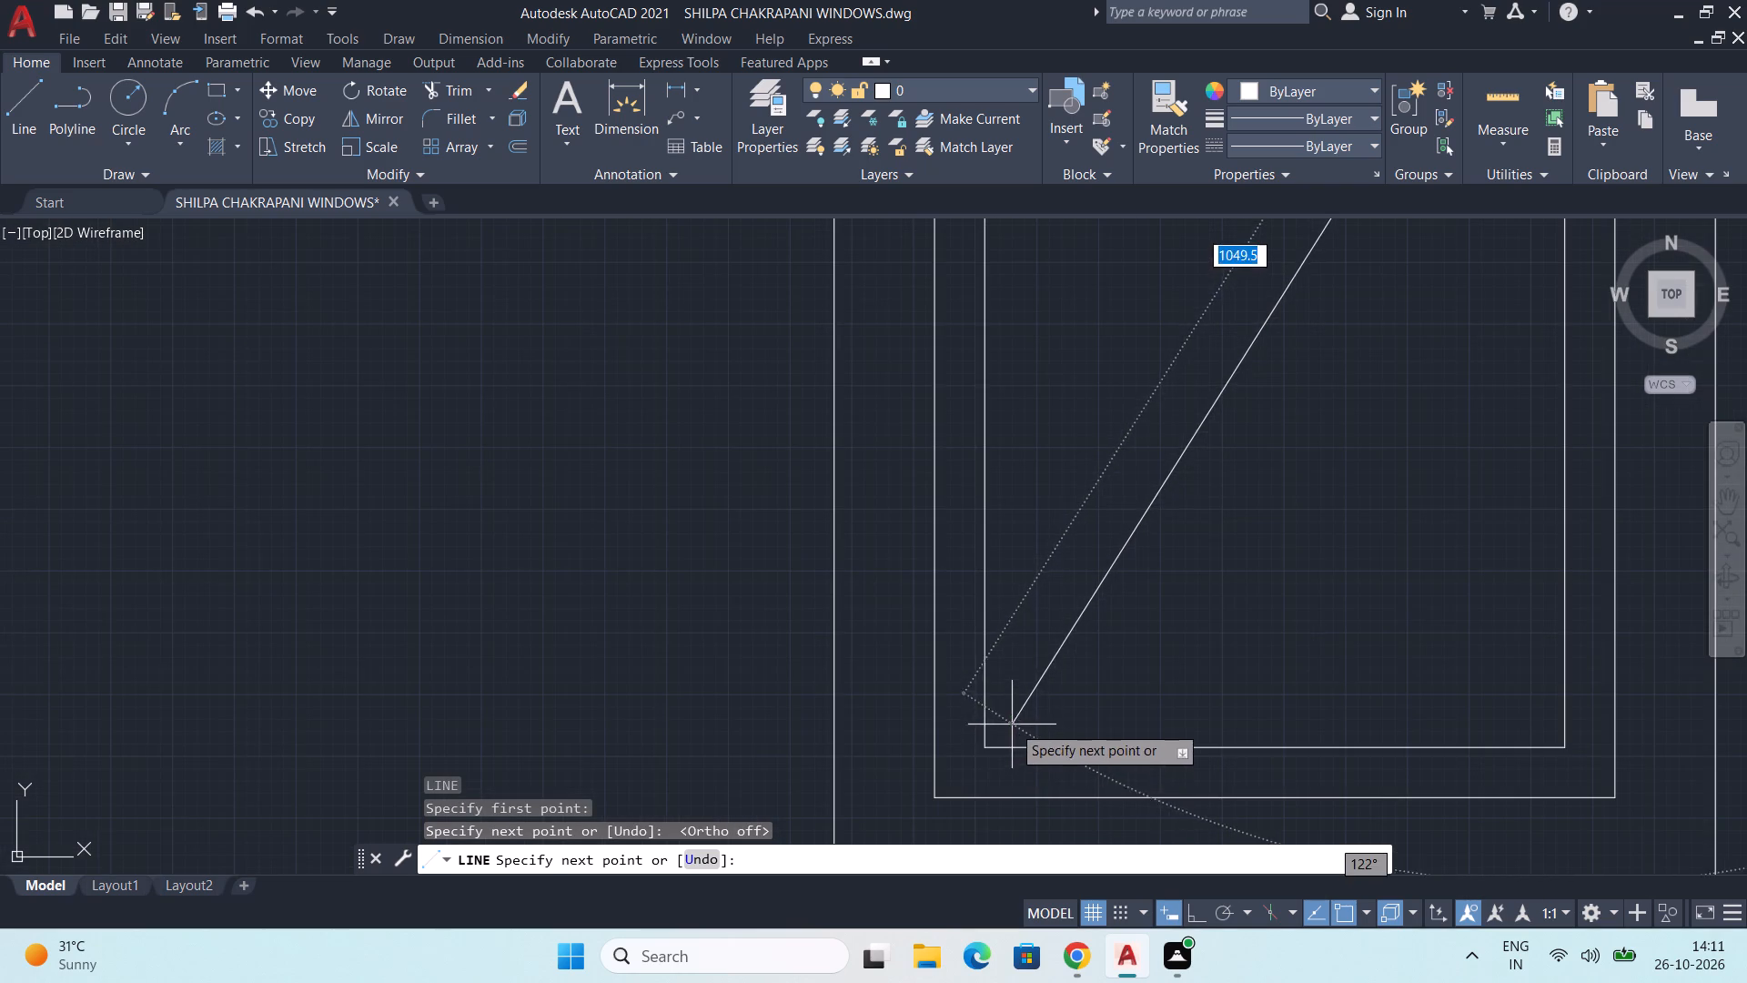
left_click(990, 744)
key("Escape")
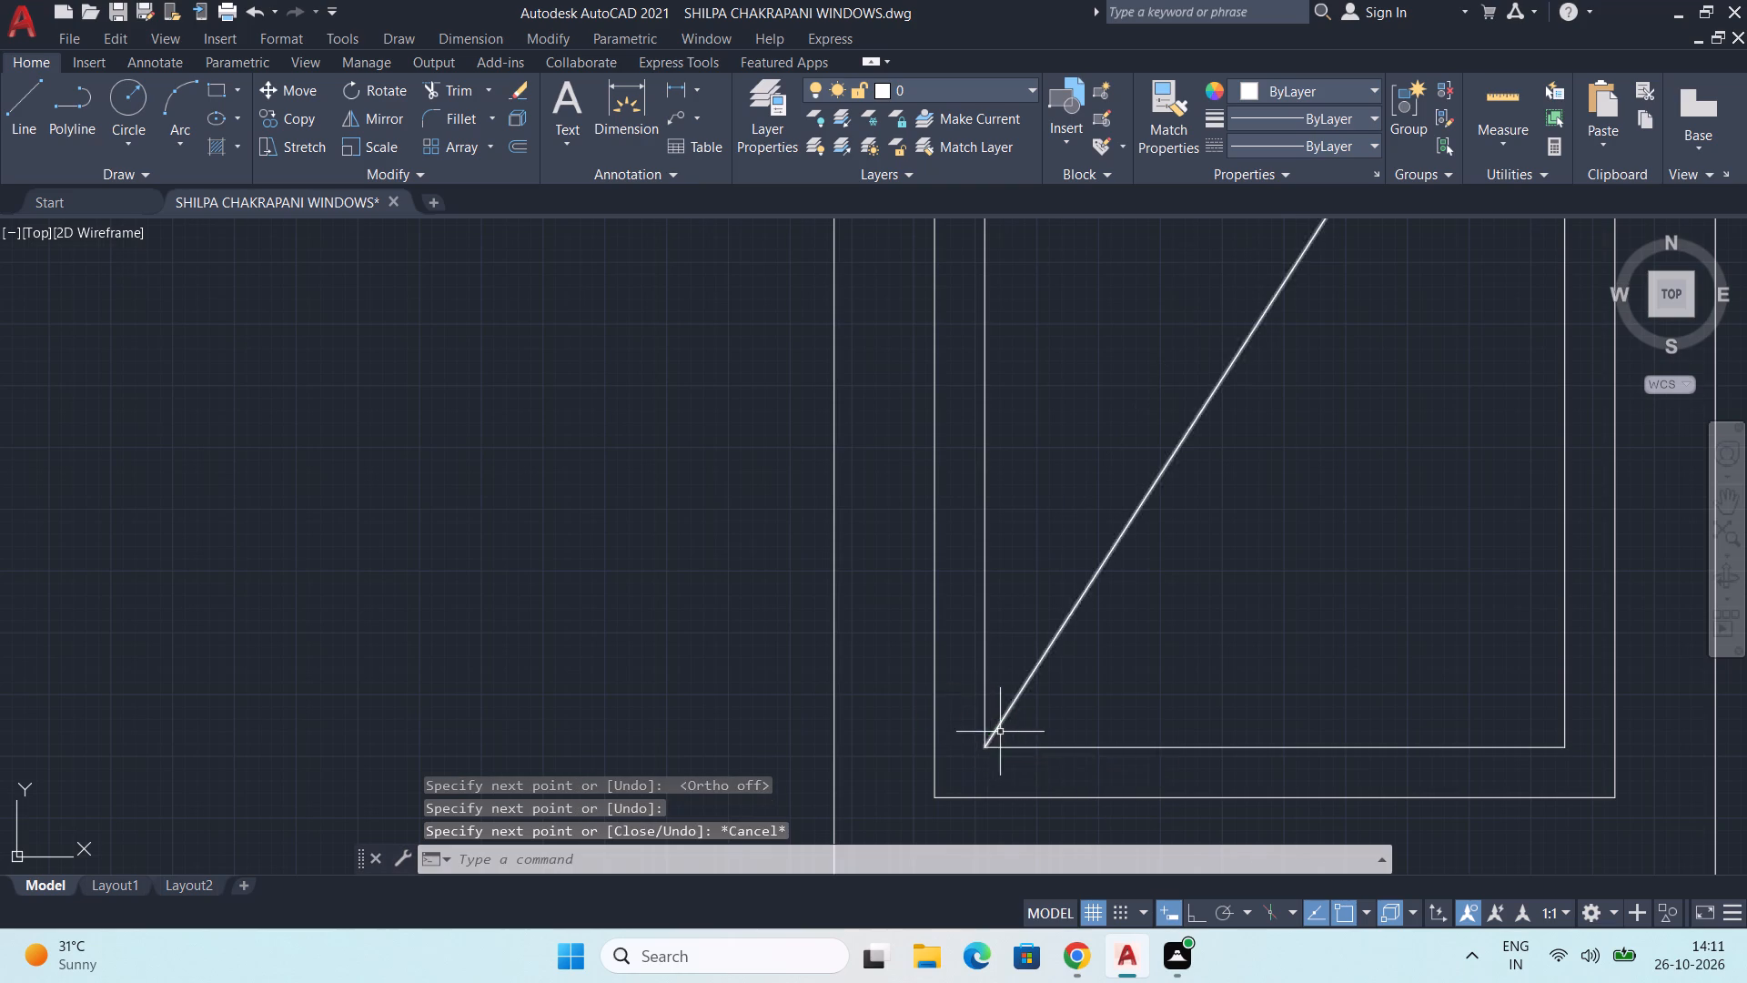
scroll(1000, 731, "down", 5)
middle_click_drag(1046, 644, 1030, 708)
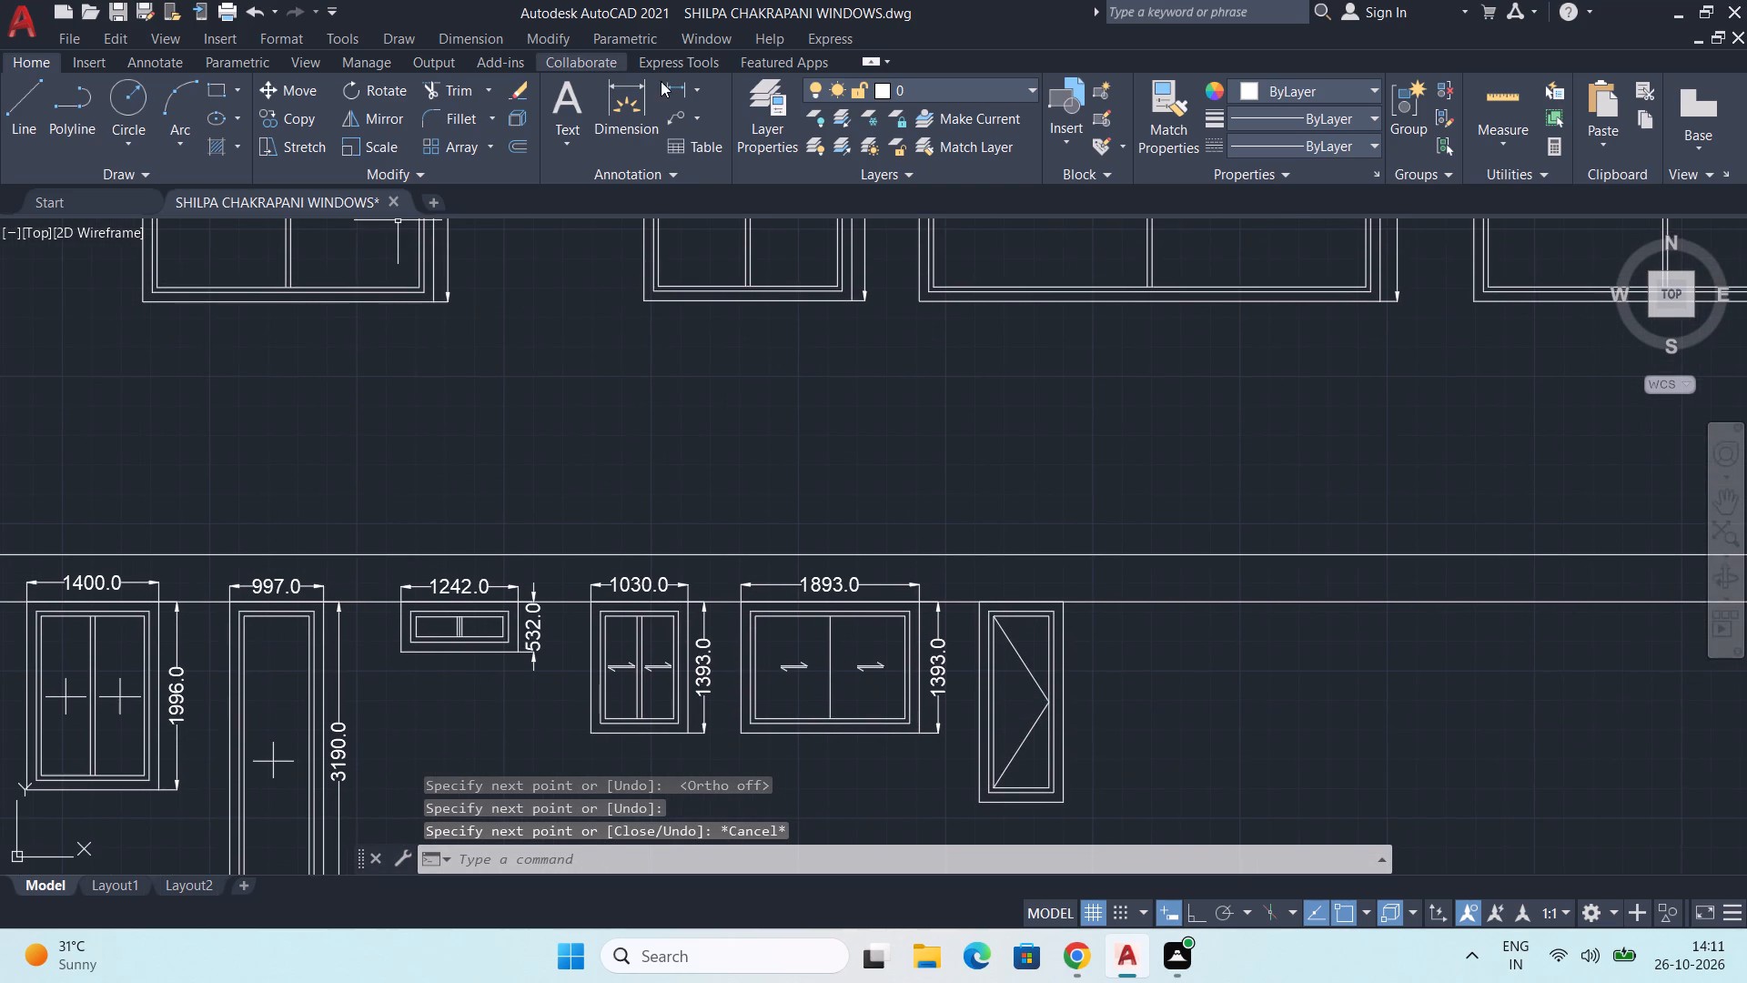
Add a linear dimension for the overall width of the new 892 window just above its top edge.
left_click(682, 82)
scroll(980, 632, "up", 4)
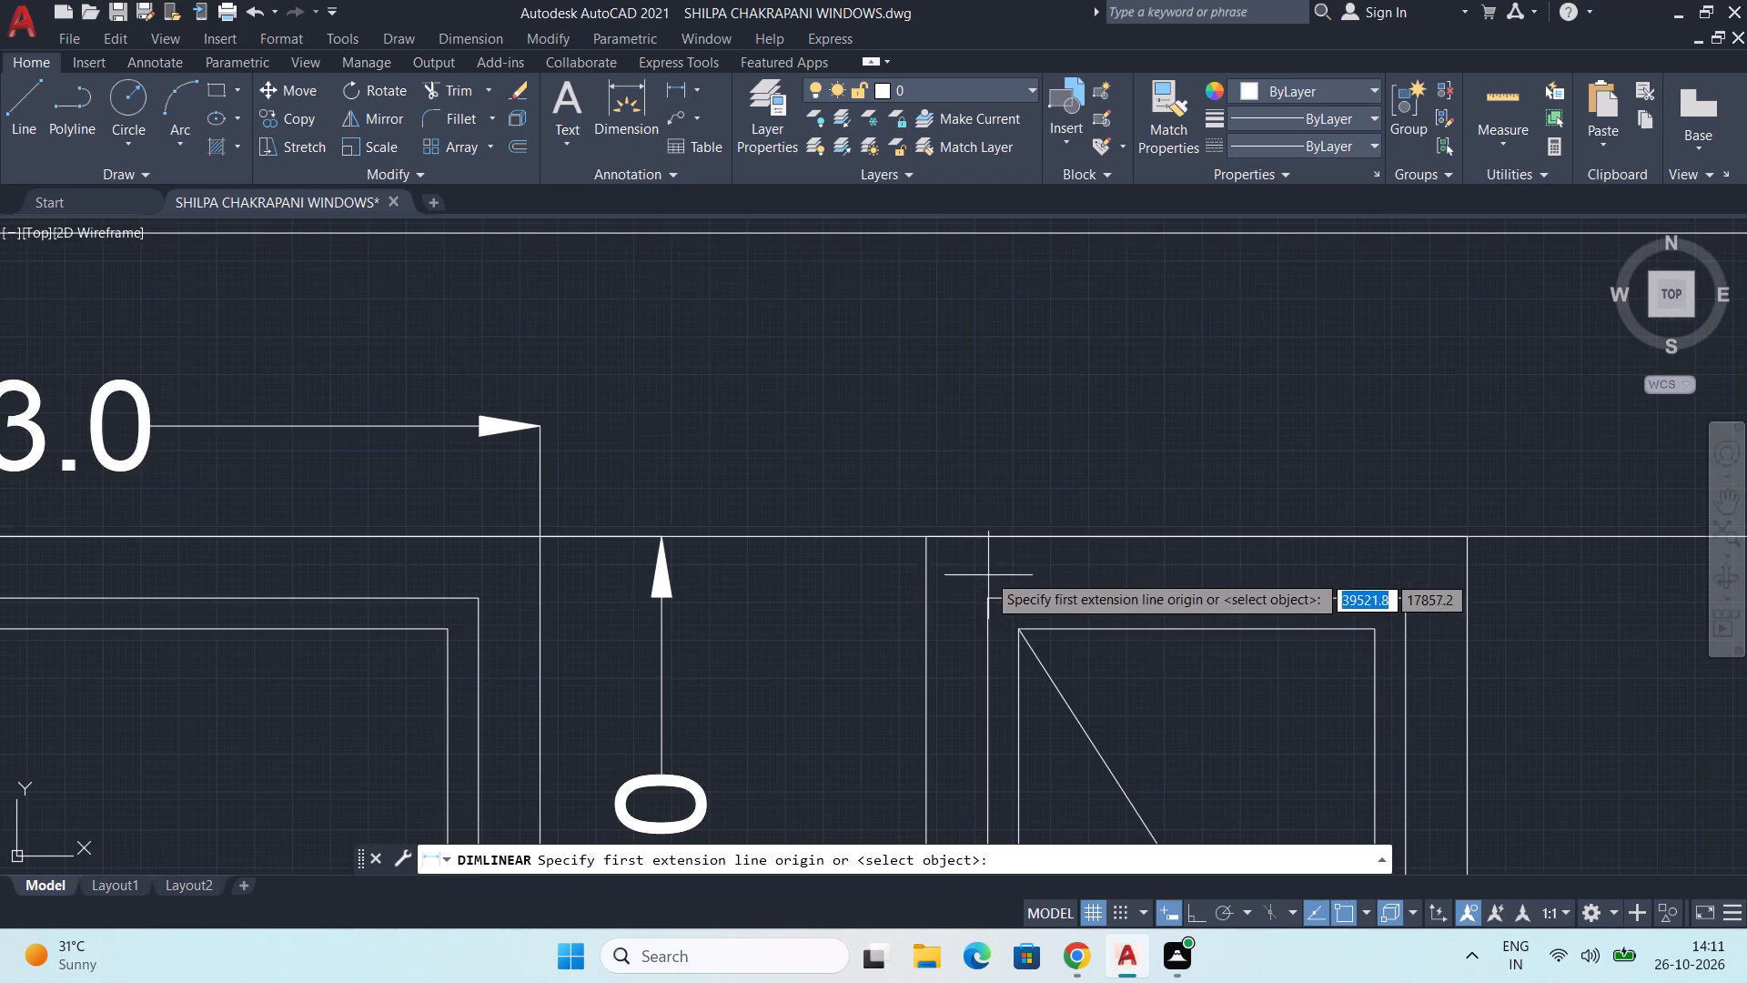
left_click(927, 539)
middle_click_drag(1321, 569, 1040, 597)
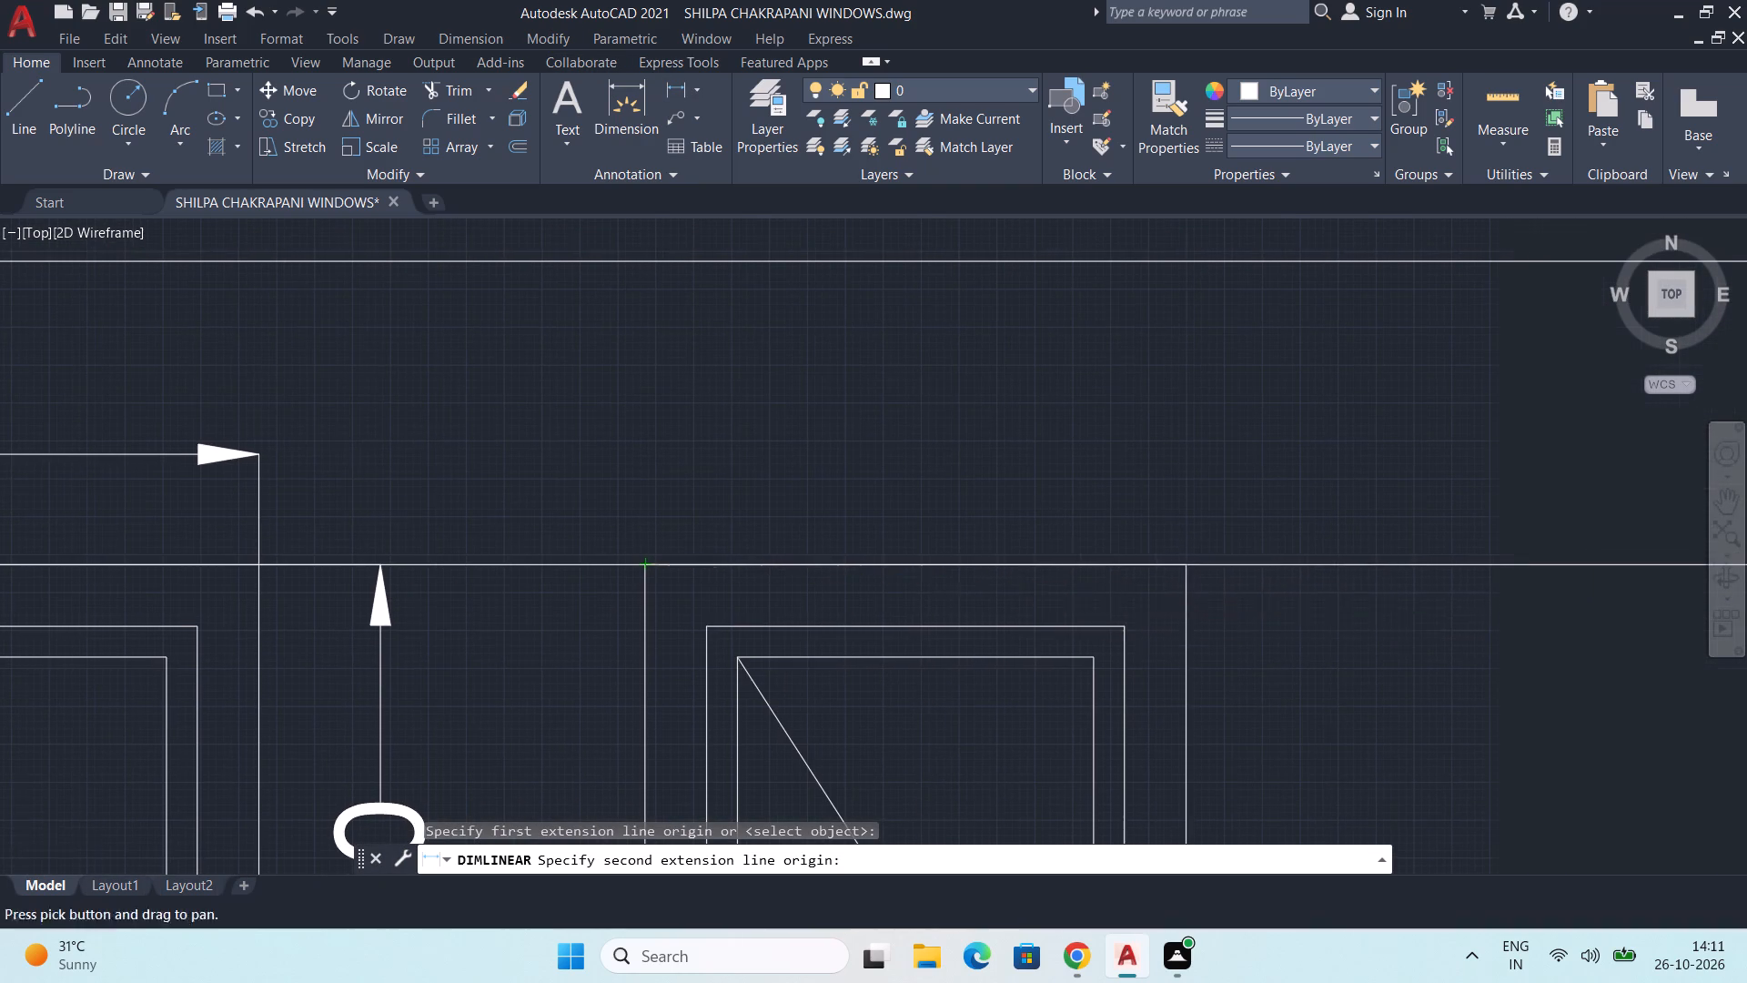
left_click(1187, 566)
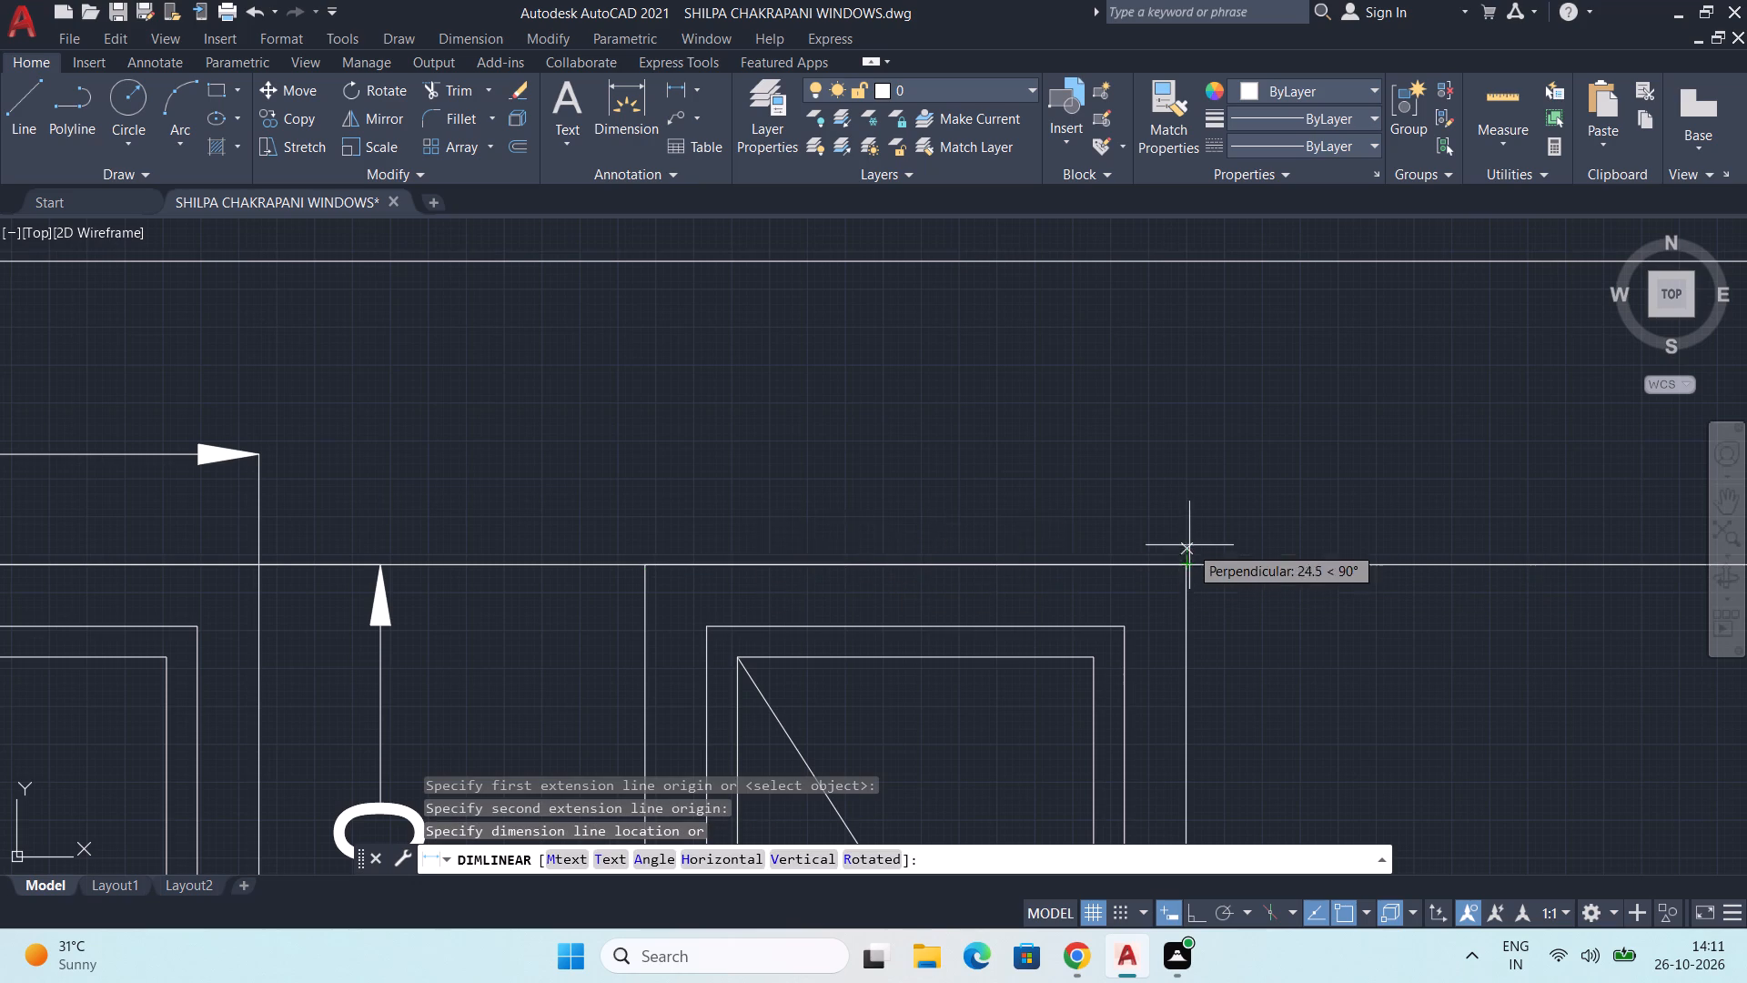
left_click(1179, 468)
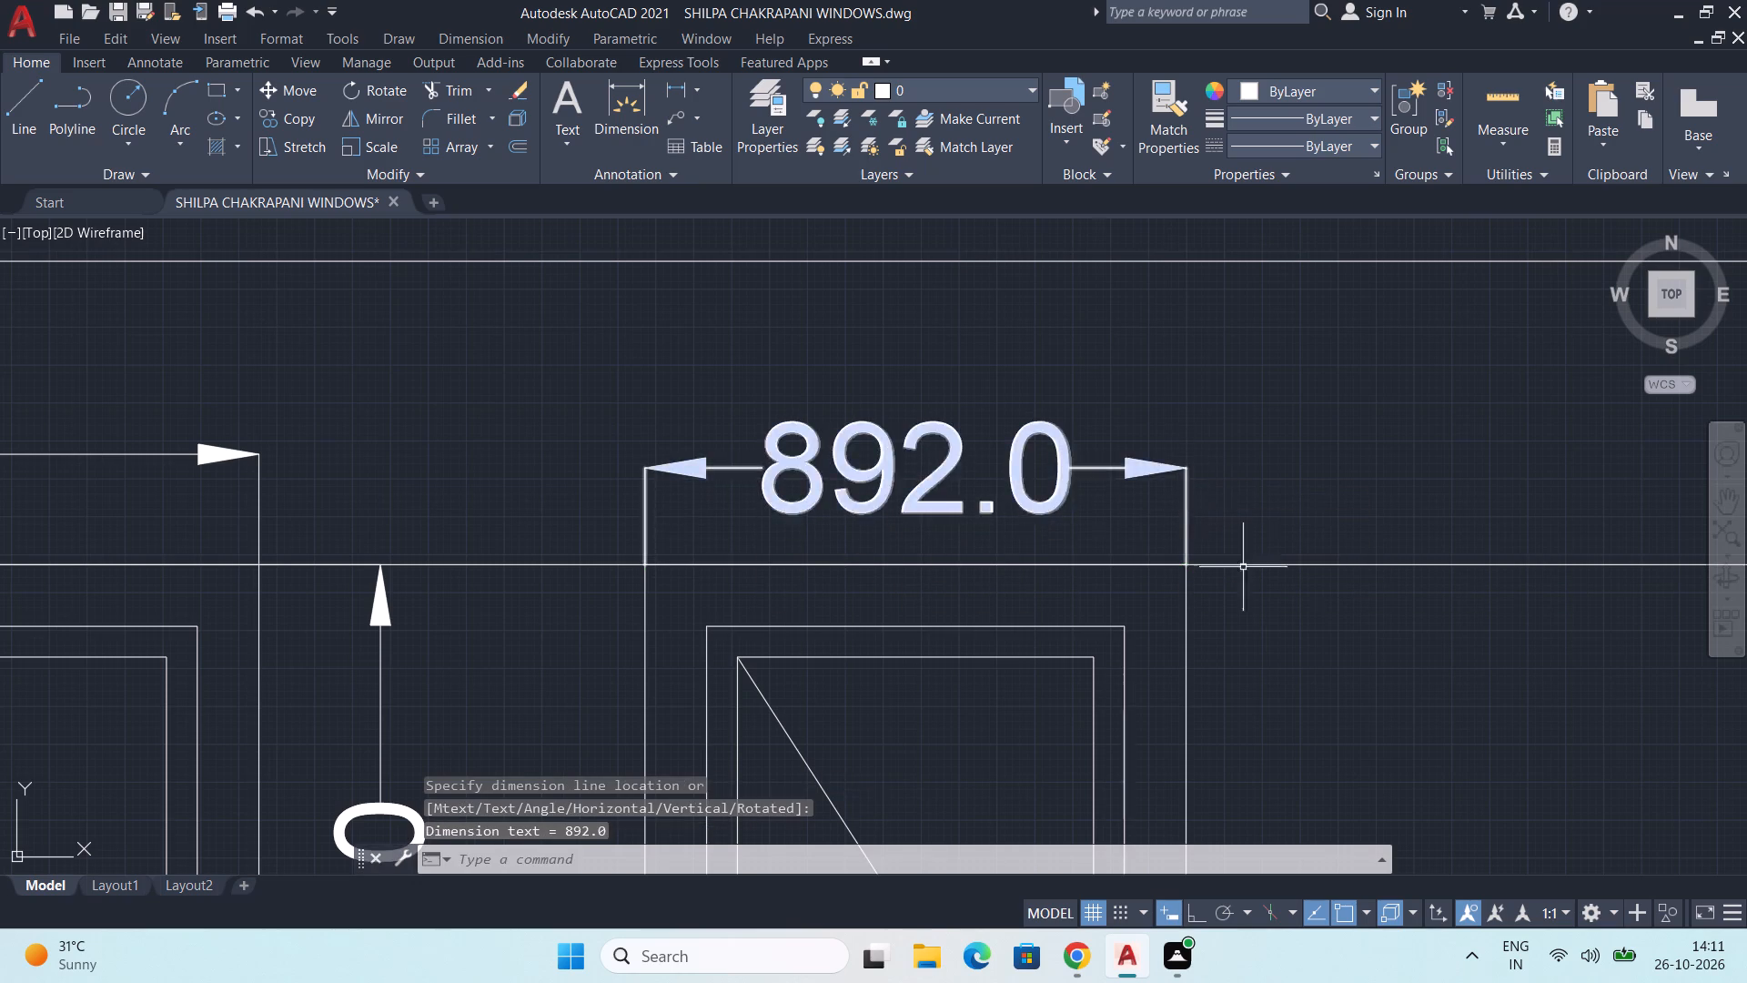
Add a linear dimension for the overall height of the 892 window just right of its frame.
scroll(1281, 641, "down", 2)
middle_click_drag(1295, 673, 1198, 542)
key("space")
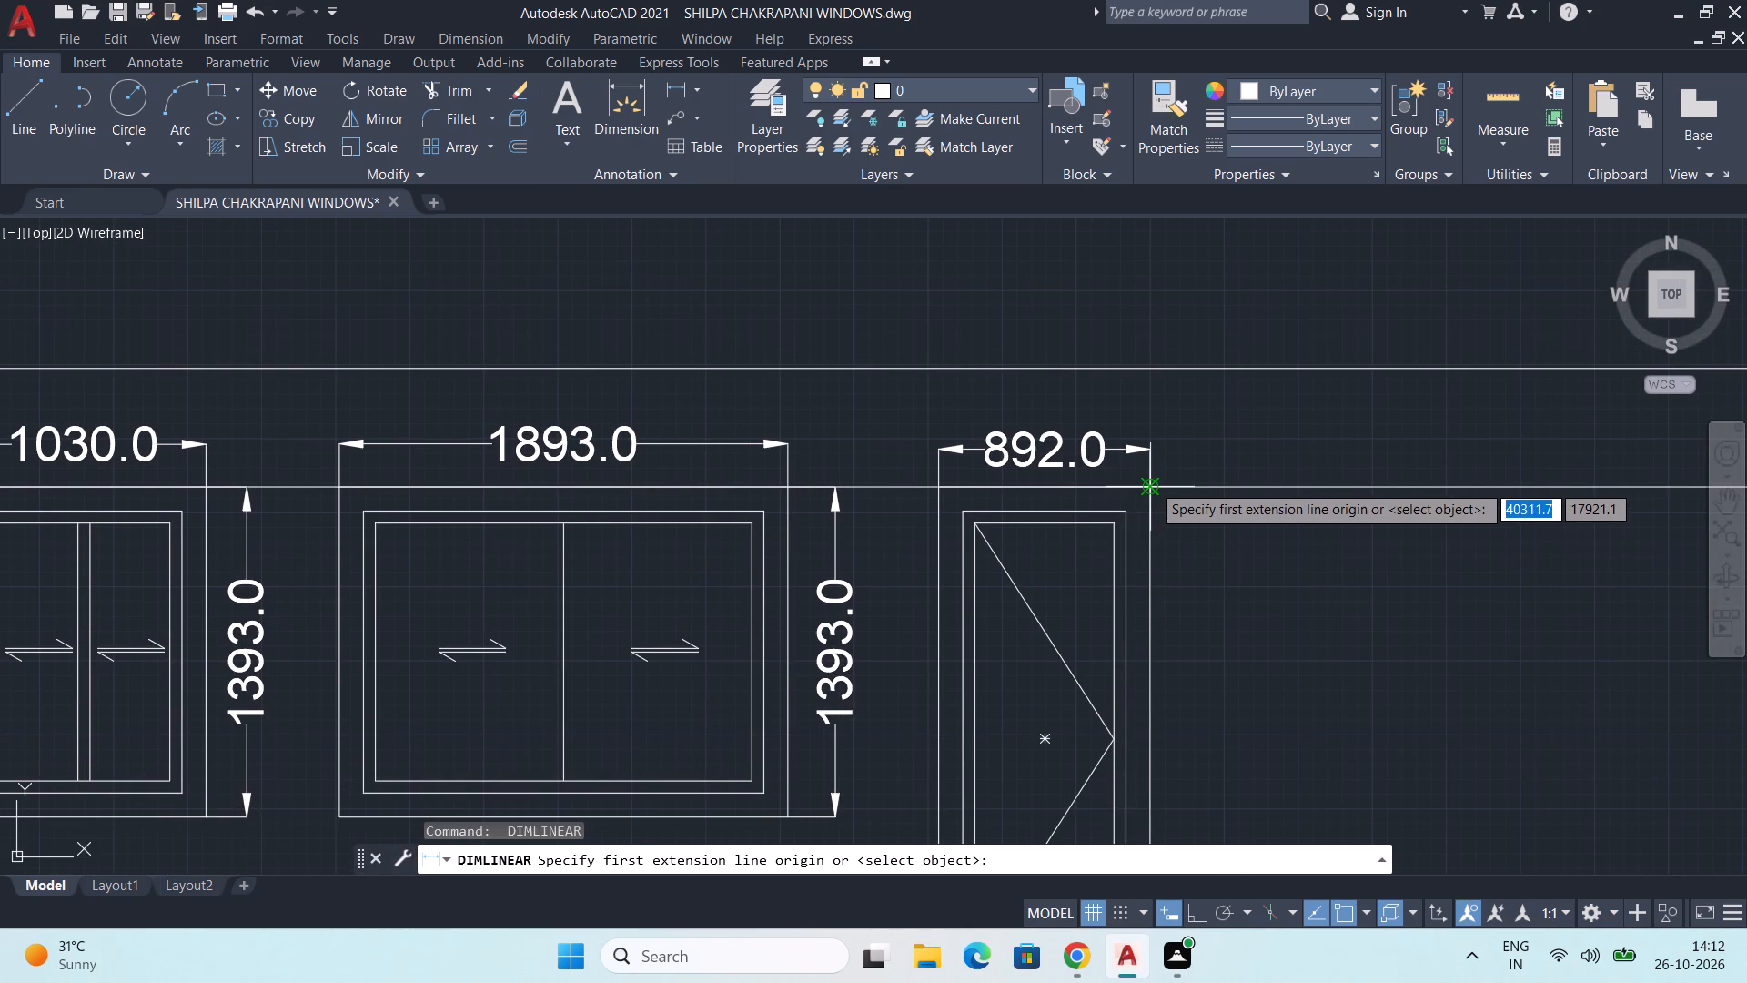
left_click(1152, 483)
scroll(1161, 619, "down", 2)
middle_click_drag(1249, 724, 1187, 628)
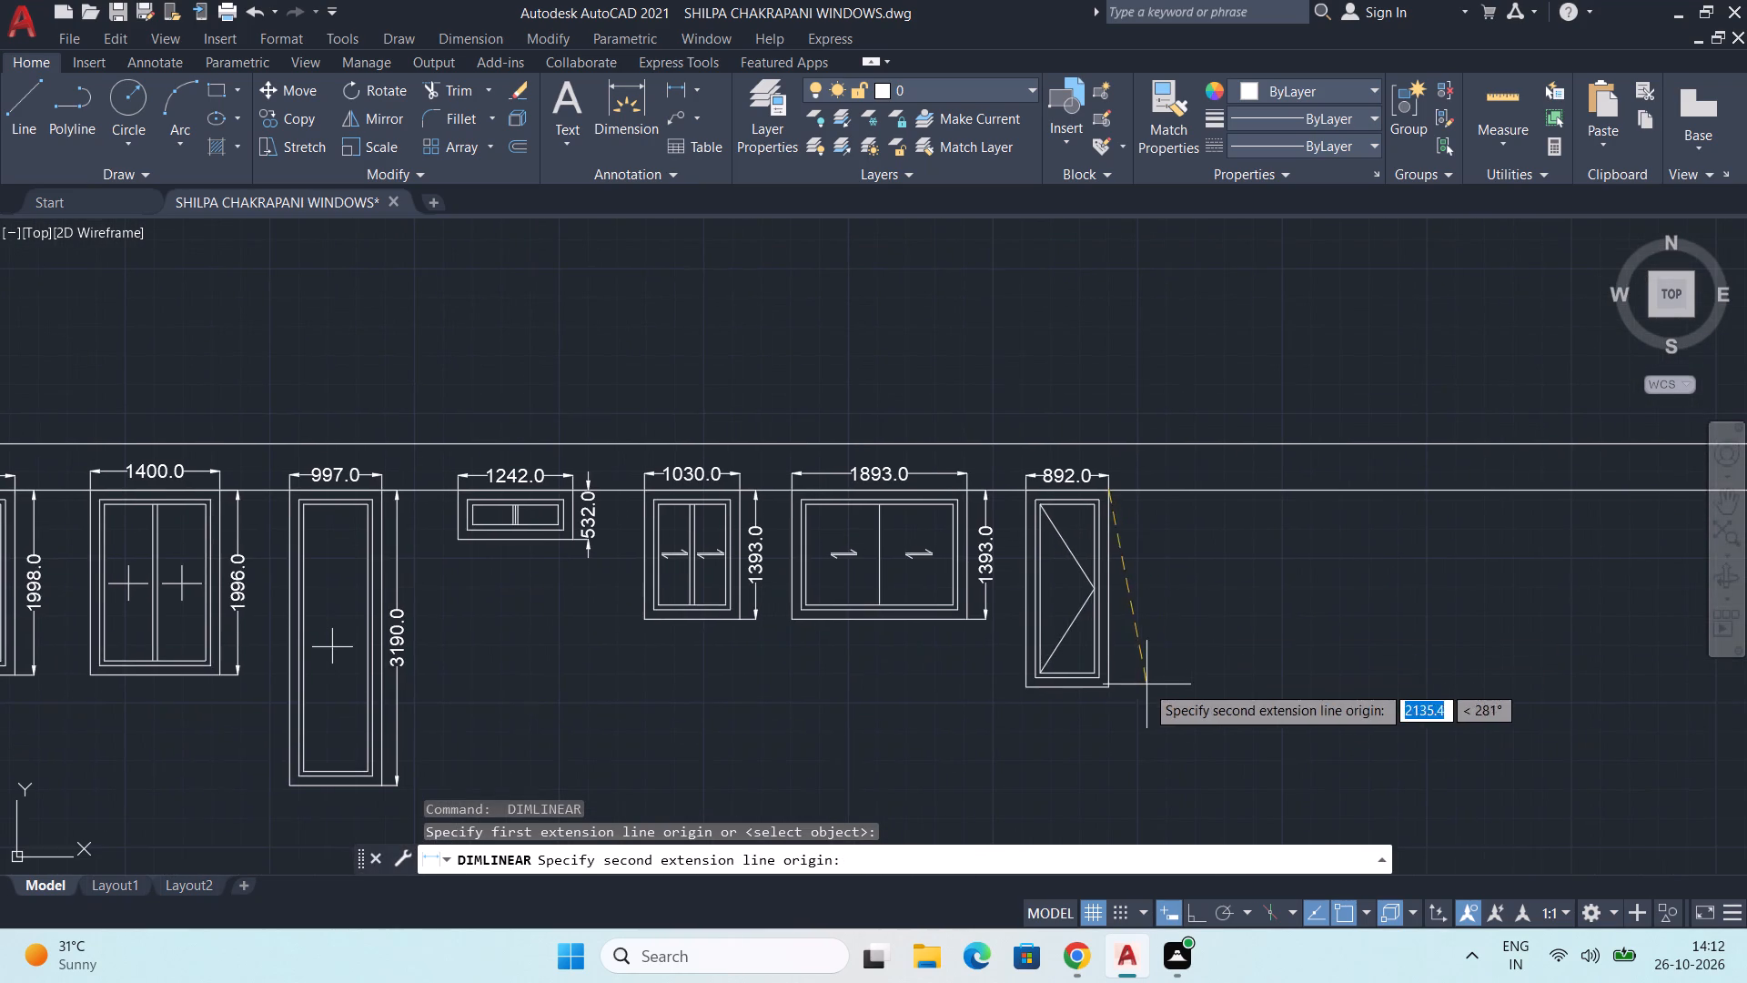
scroll(1128, 671, "up", 2)
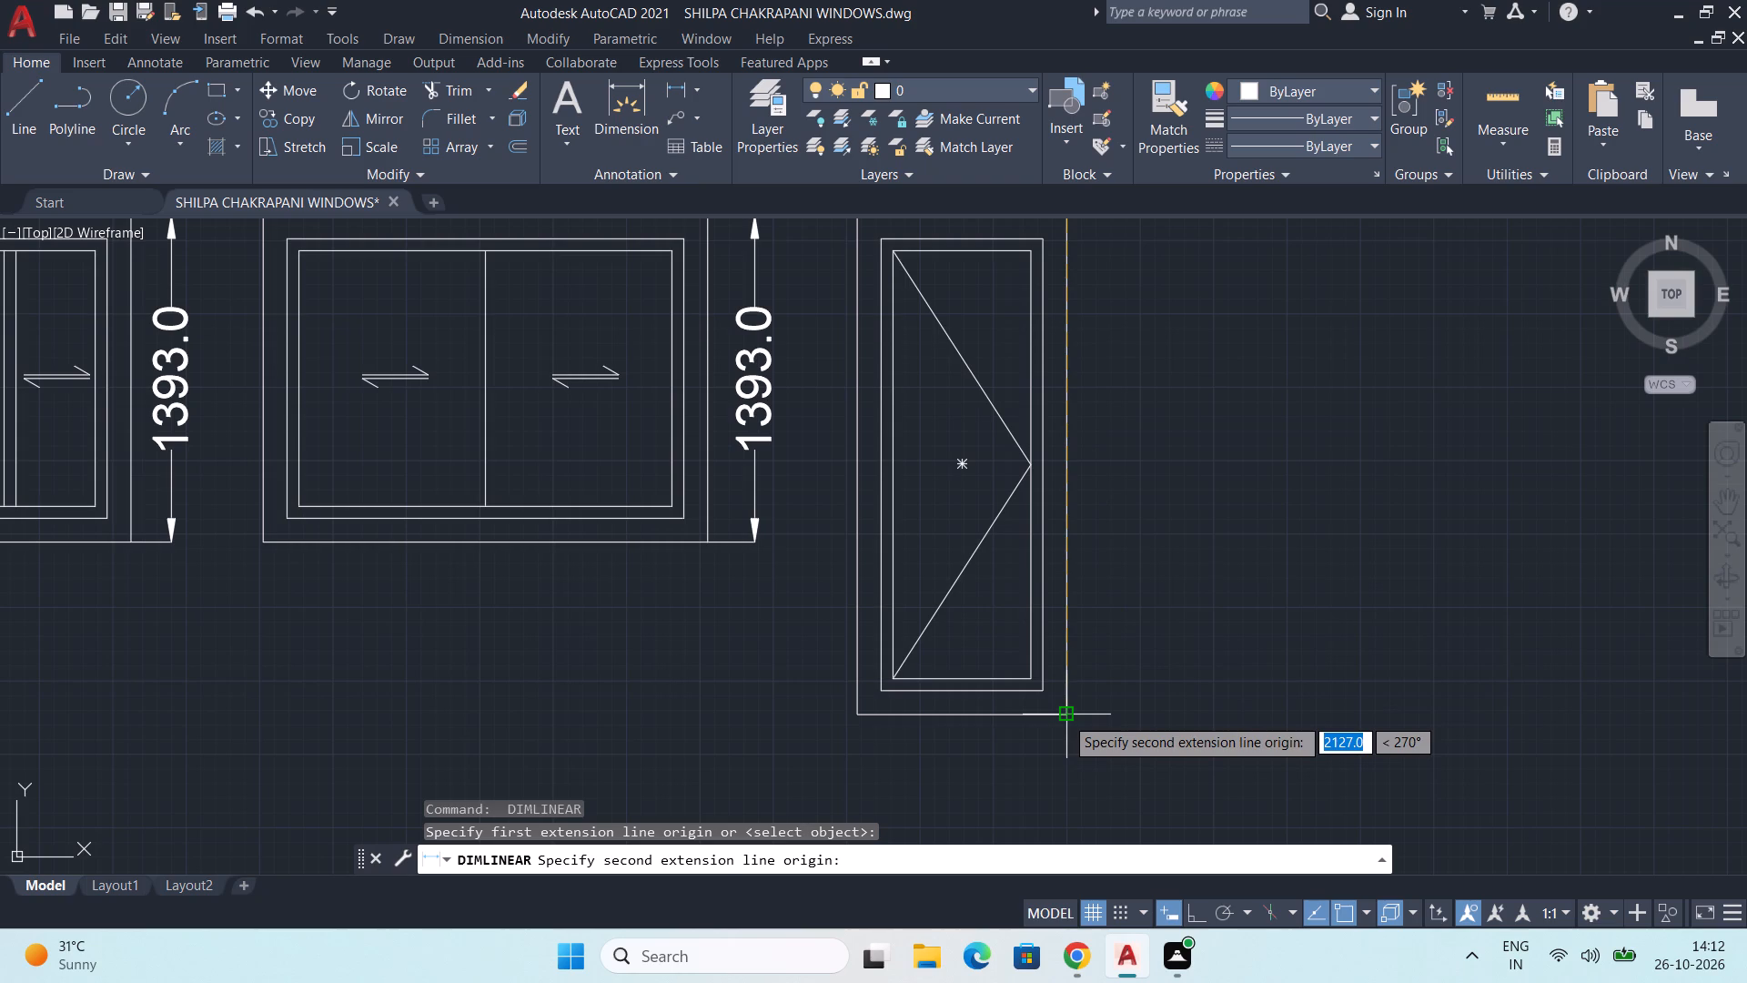
left_click(1065, 716)
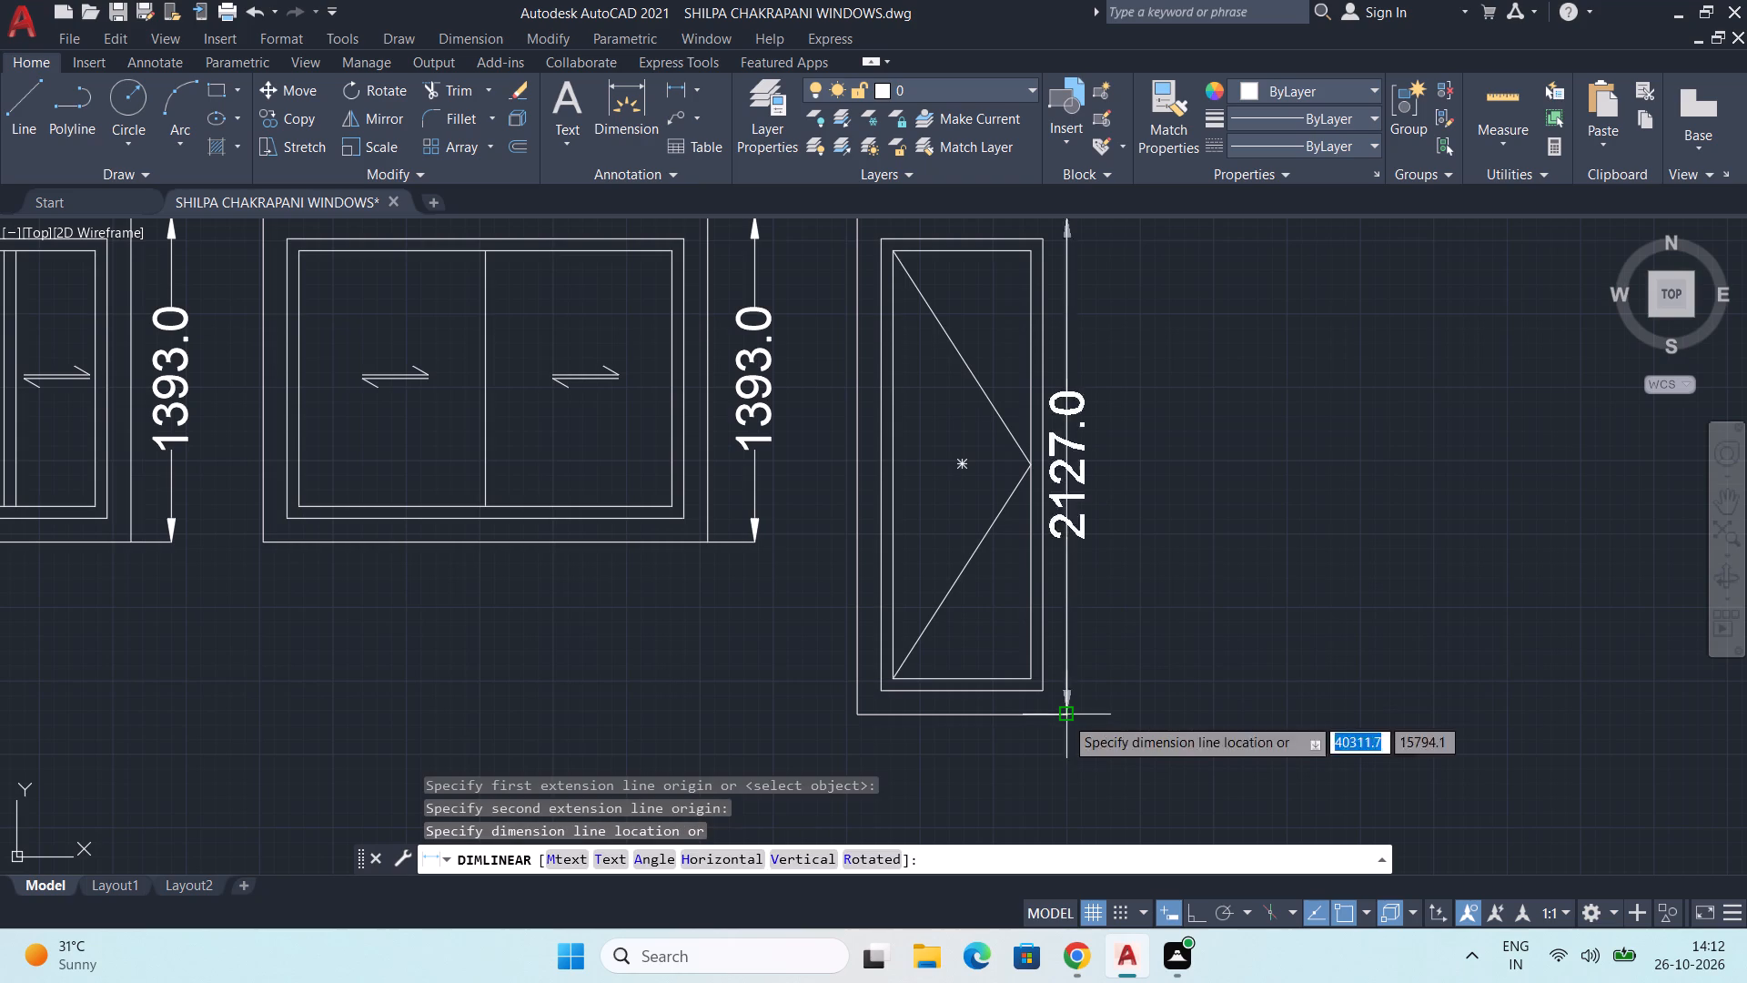
scroll(1117, 713, "down", 1)
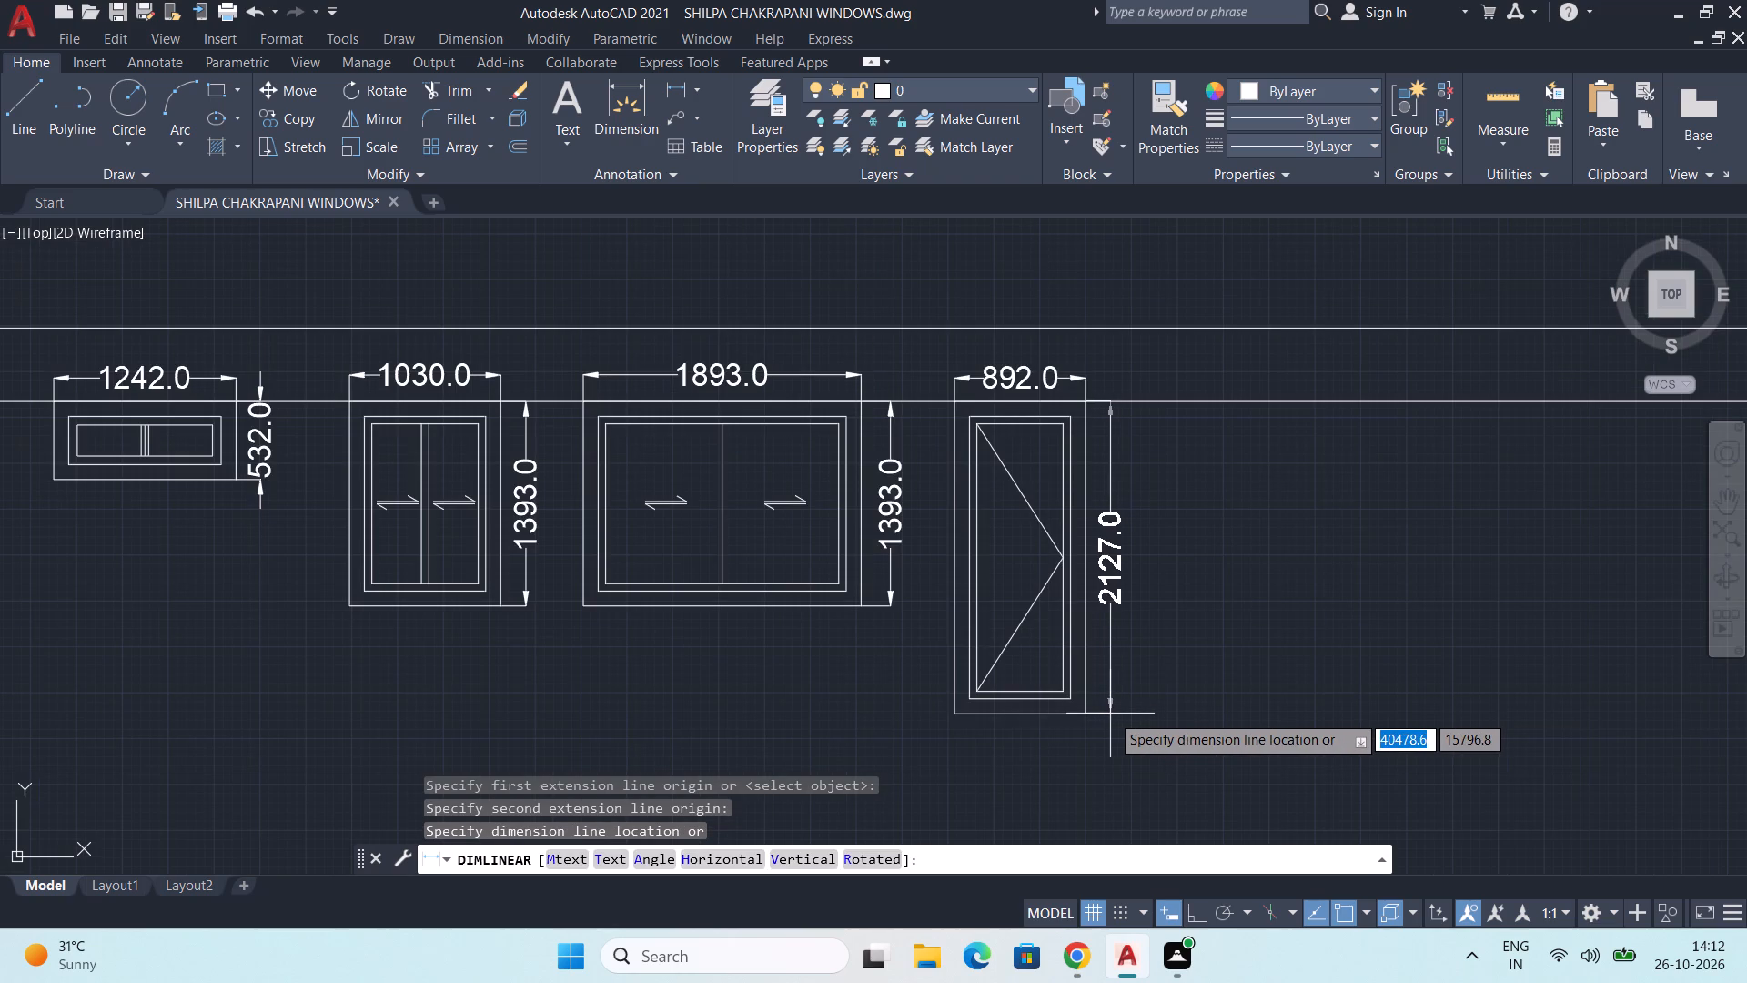
left_click(1110, 714)
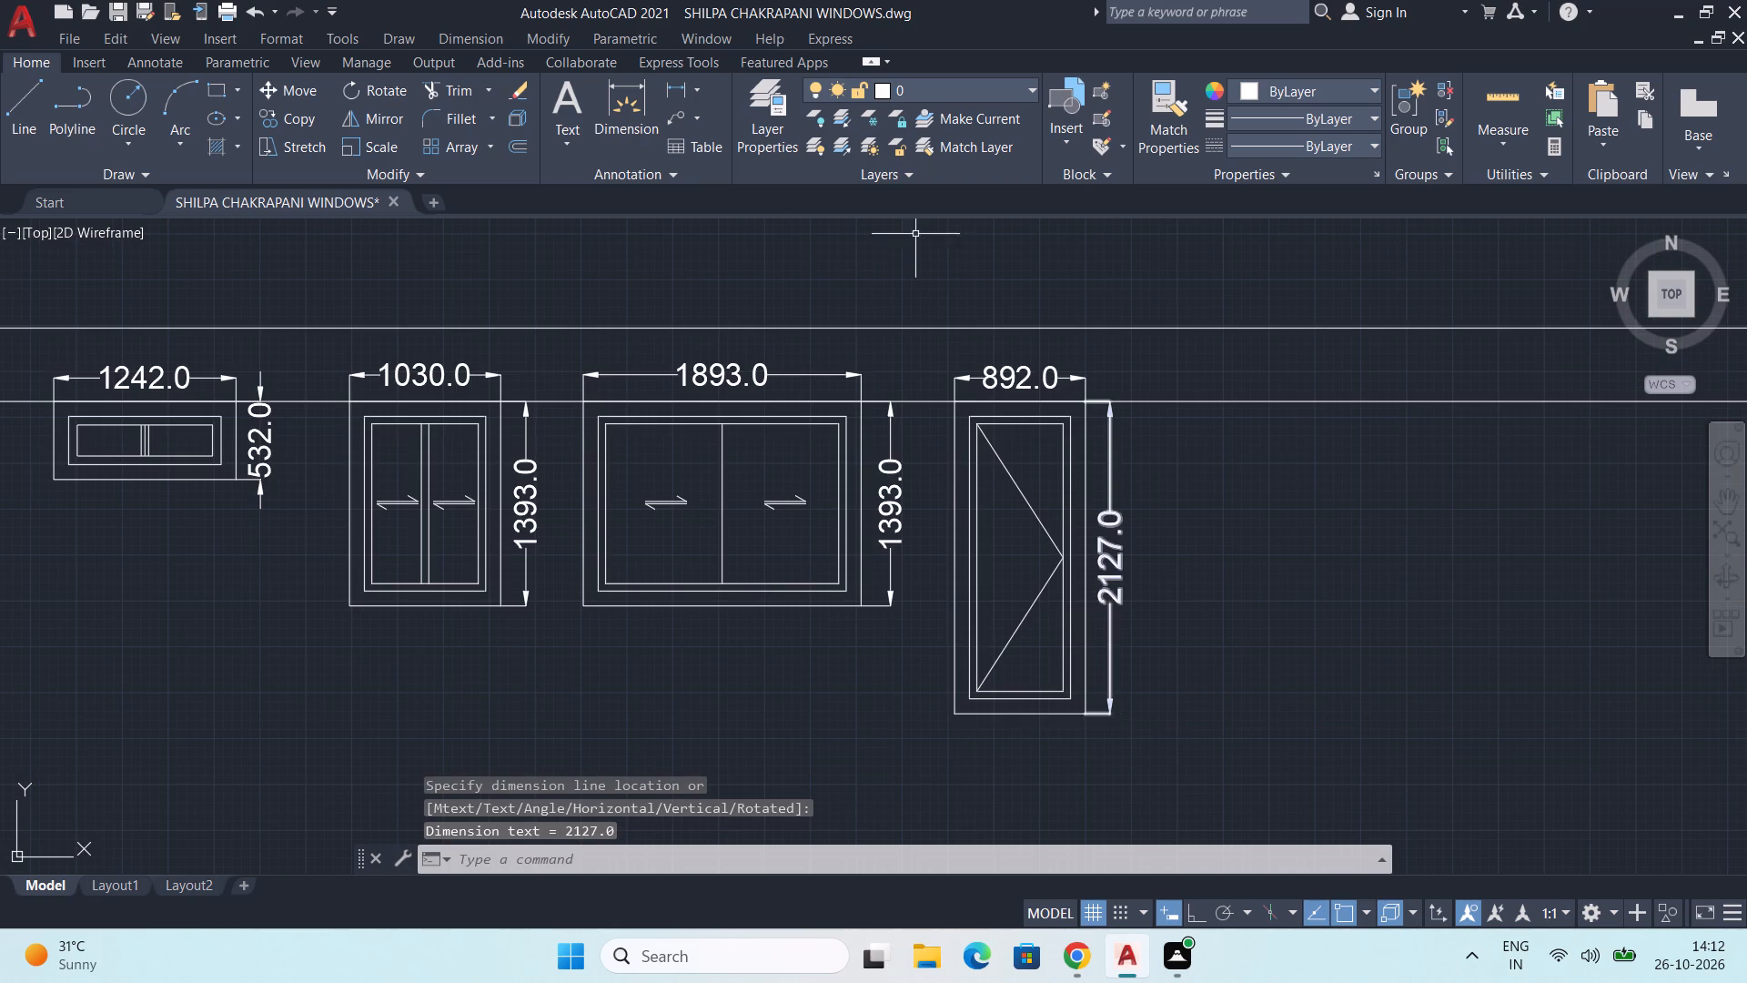
Draw a 1150 by 2900 rectangle hanging from the second row's lower guide line, just right of the 892 window.
left_click(224, 84)
scroll(1075, 736, "down", 4)
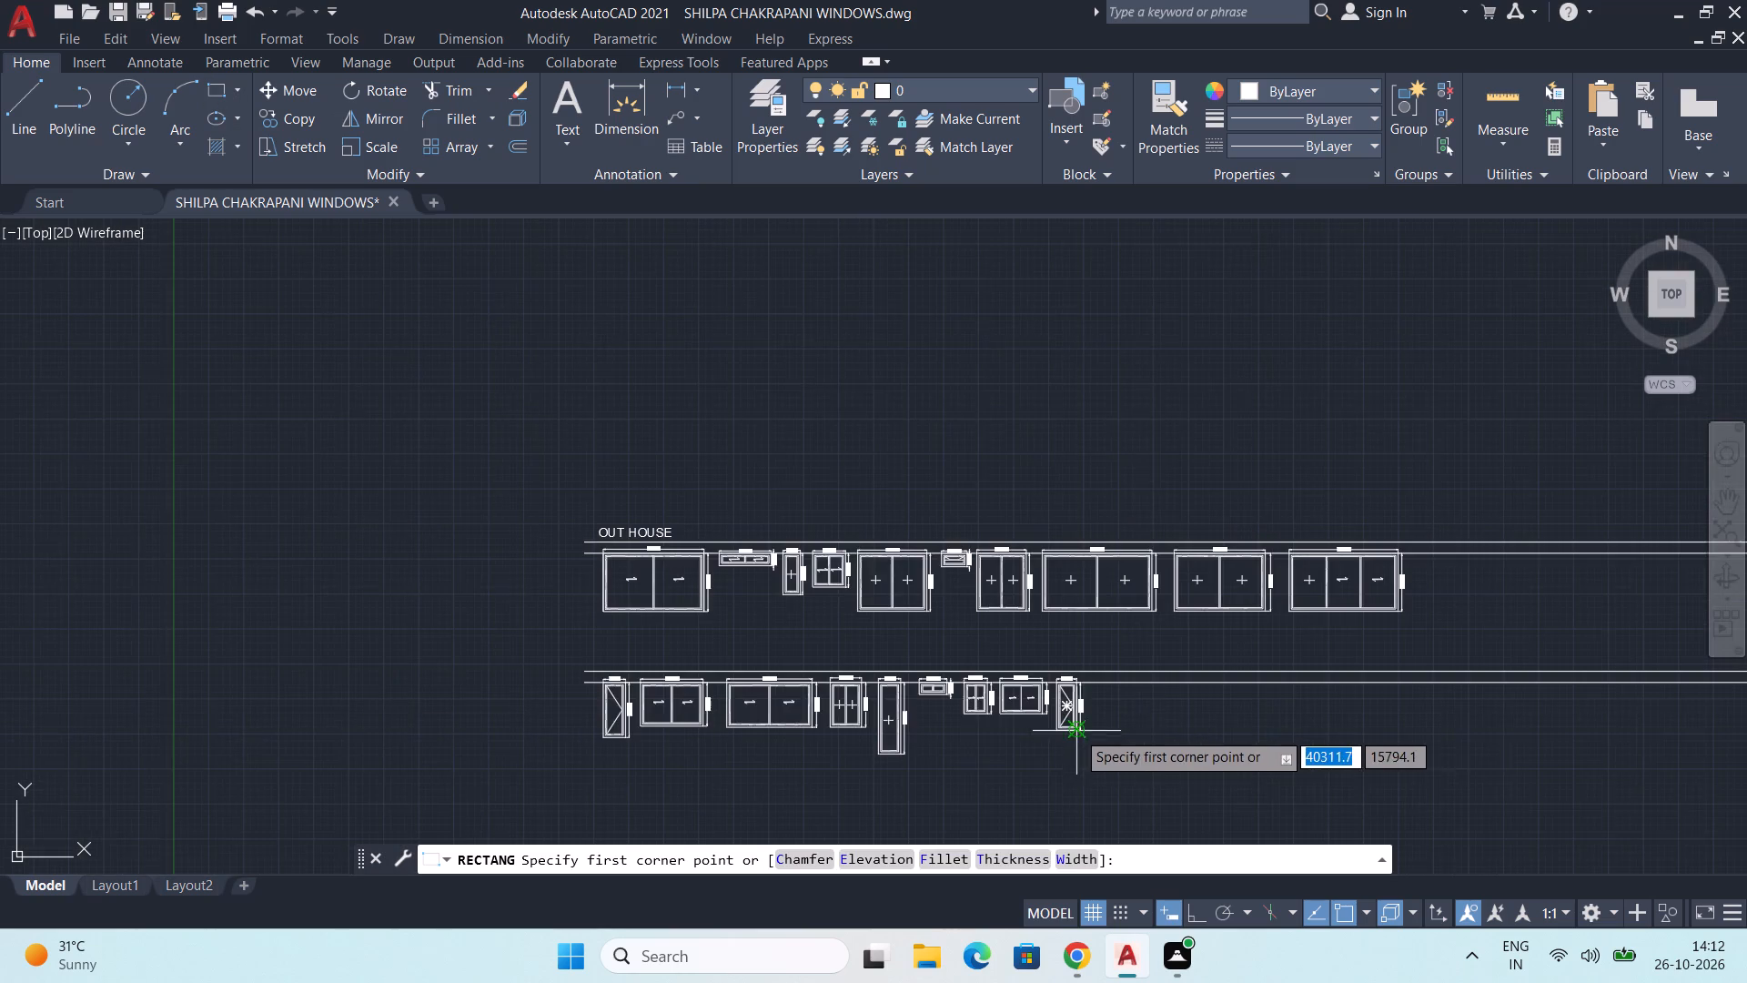
middle_click_drag(1153, 736, 963, 654)
scroll(826, 616, "up", 3)
scroll(1079, 633, "up", 1)
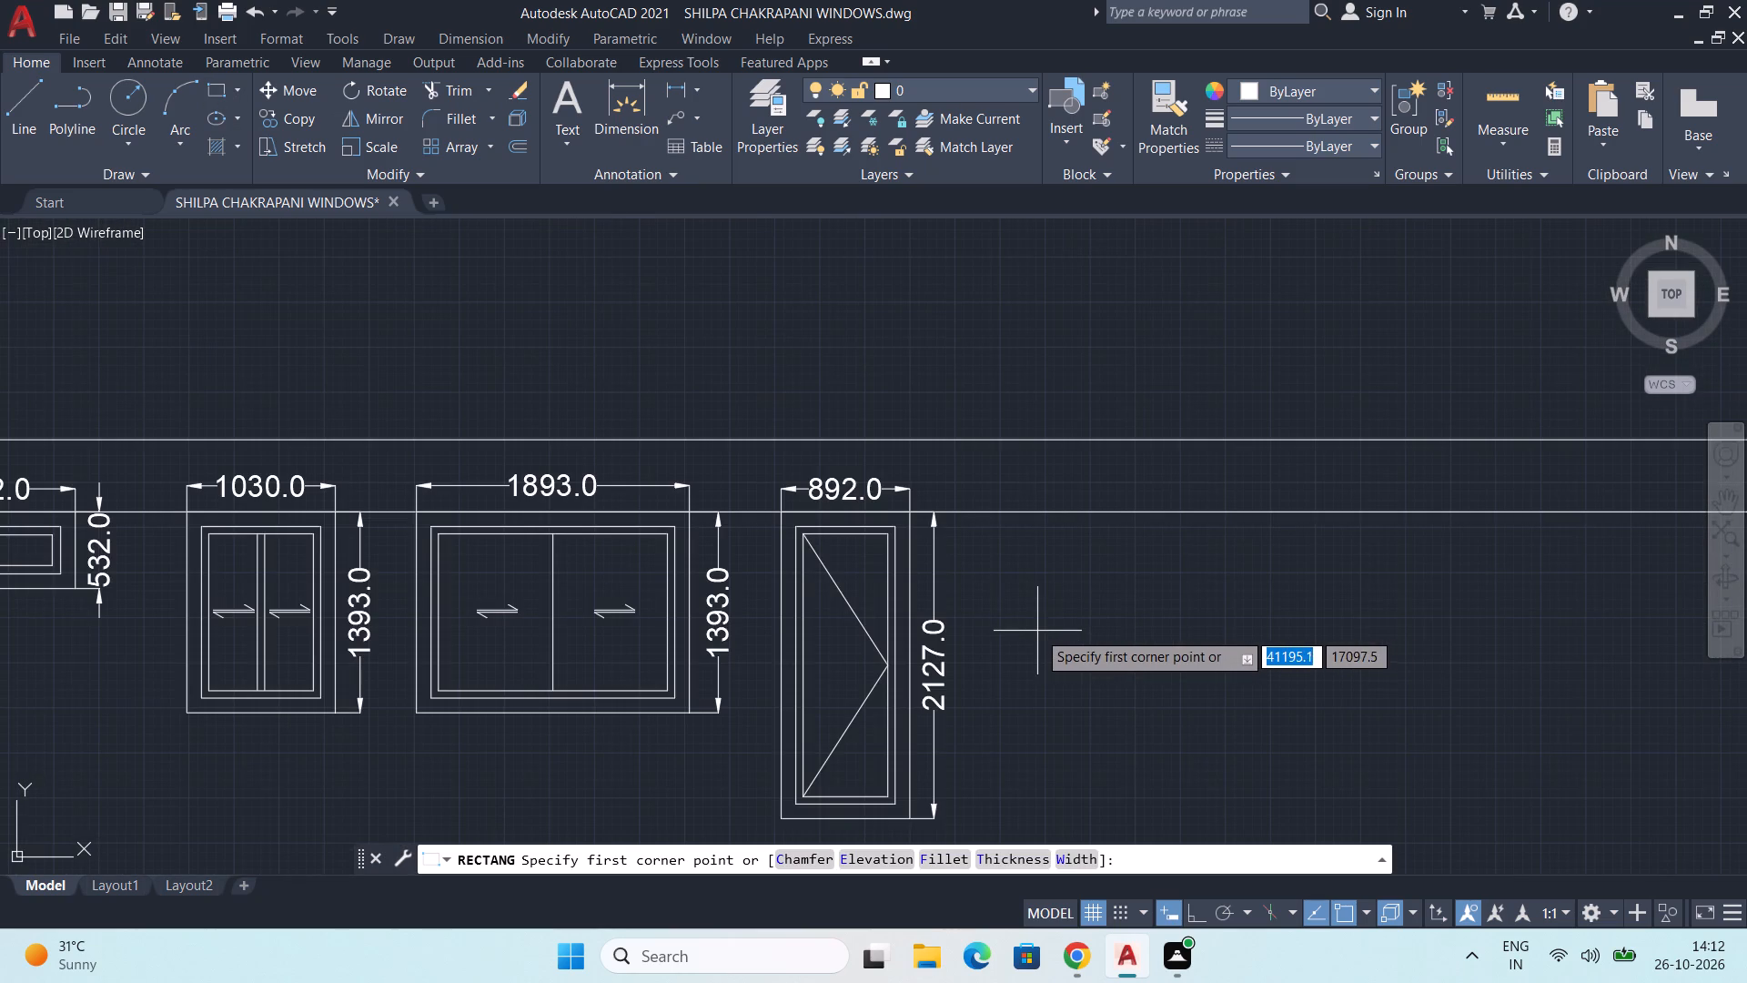
middle_click_drag(1051, 635, 1074, 648)
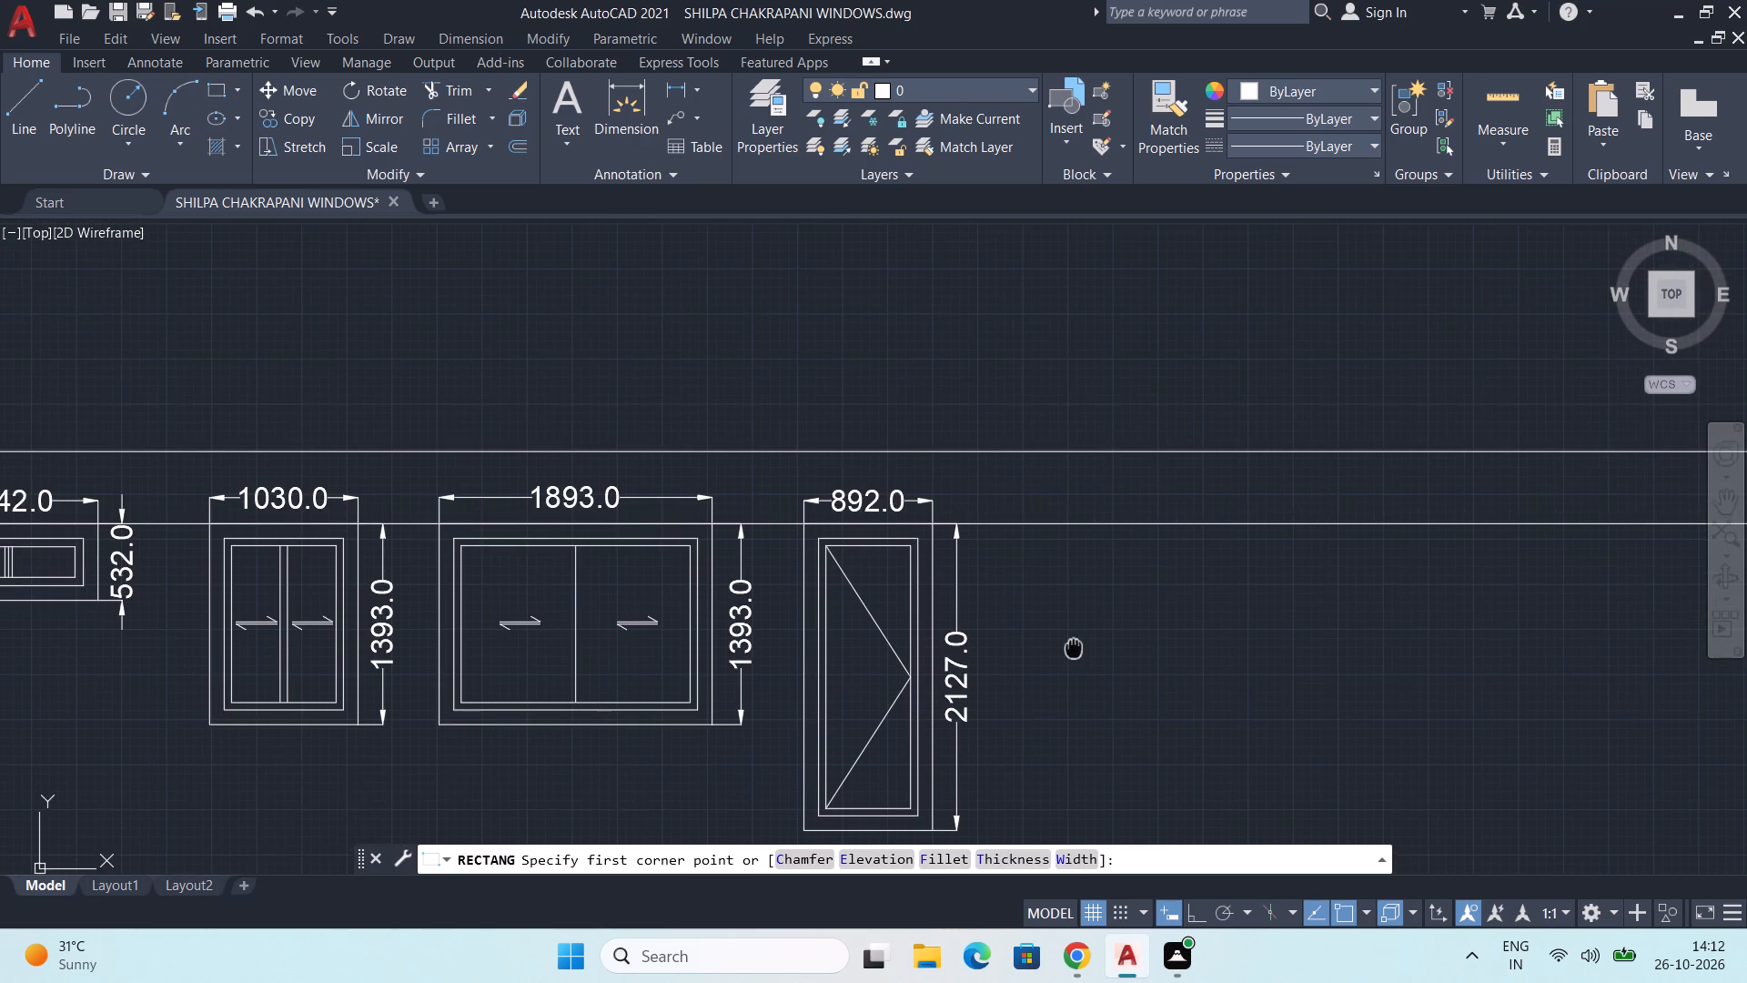
middle_click_drag(1074, 648, 1004, 639)
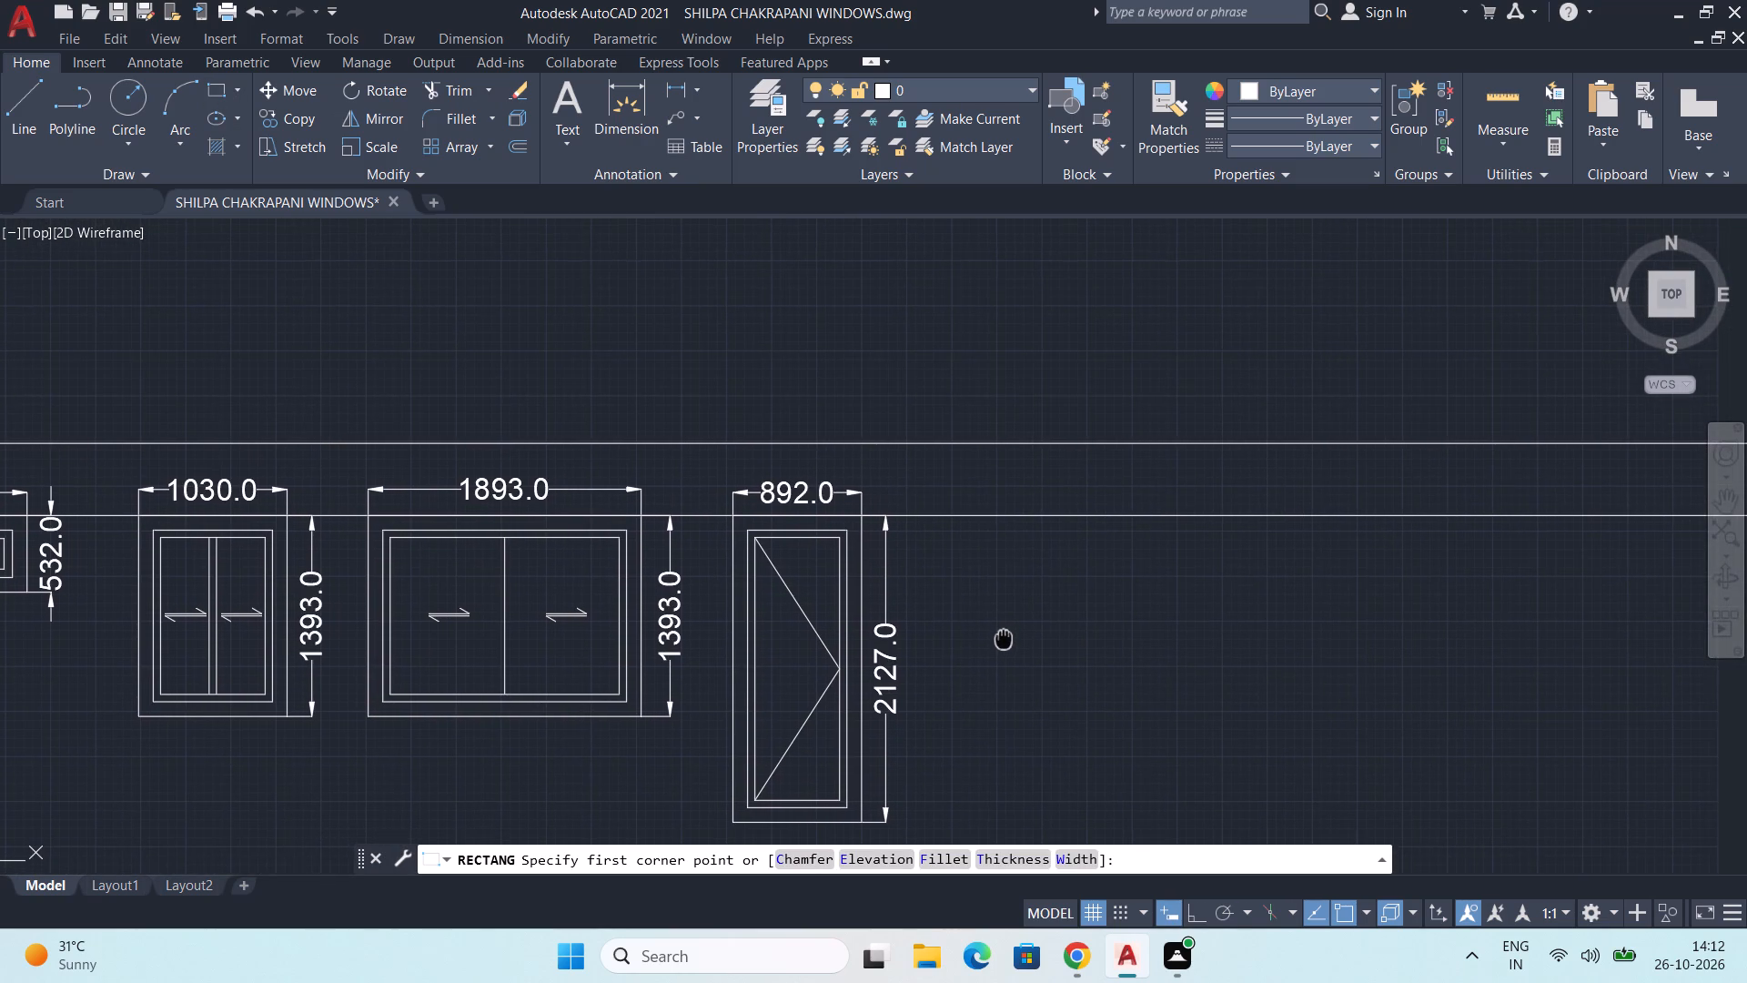
middle_click_drag(1004, 639, 1014, 623)
middle_click_drag(1101, 628, 1072, 589)
scroll(1006, 504, "up", 1)
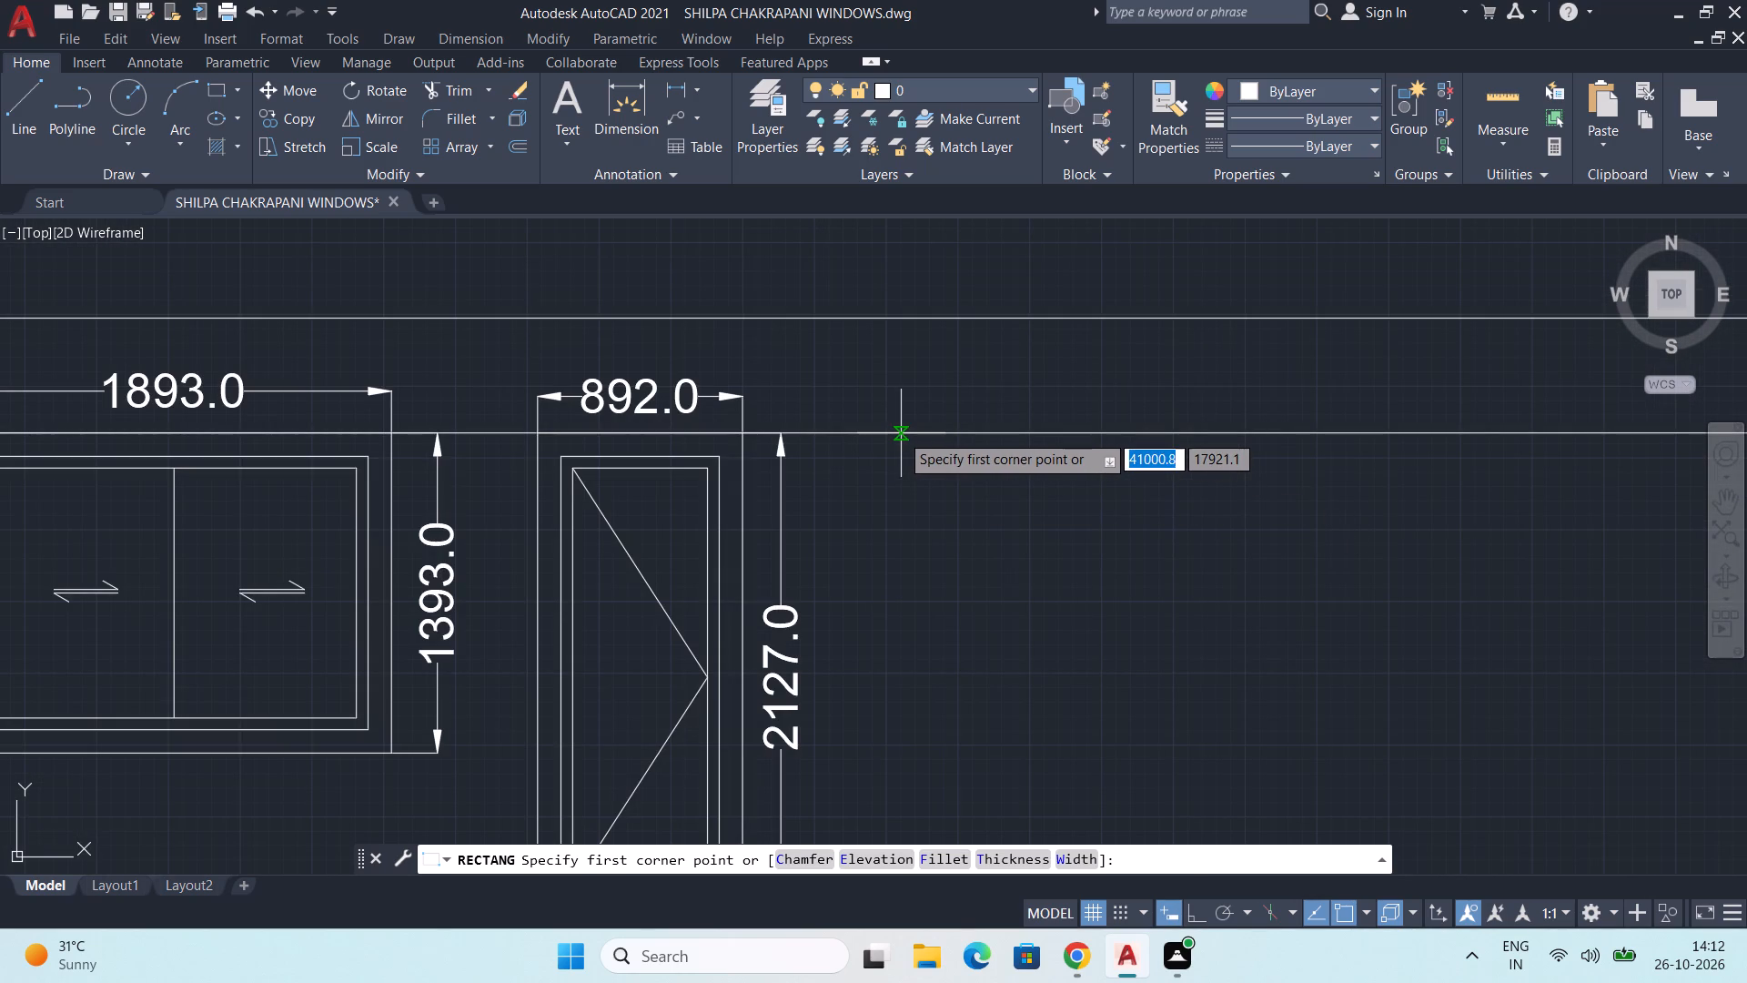
left_click(900, 433)
scroll(1211, 644, "down", 2)
middle_click_drag(1280, 713, 1212, 598)
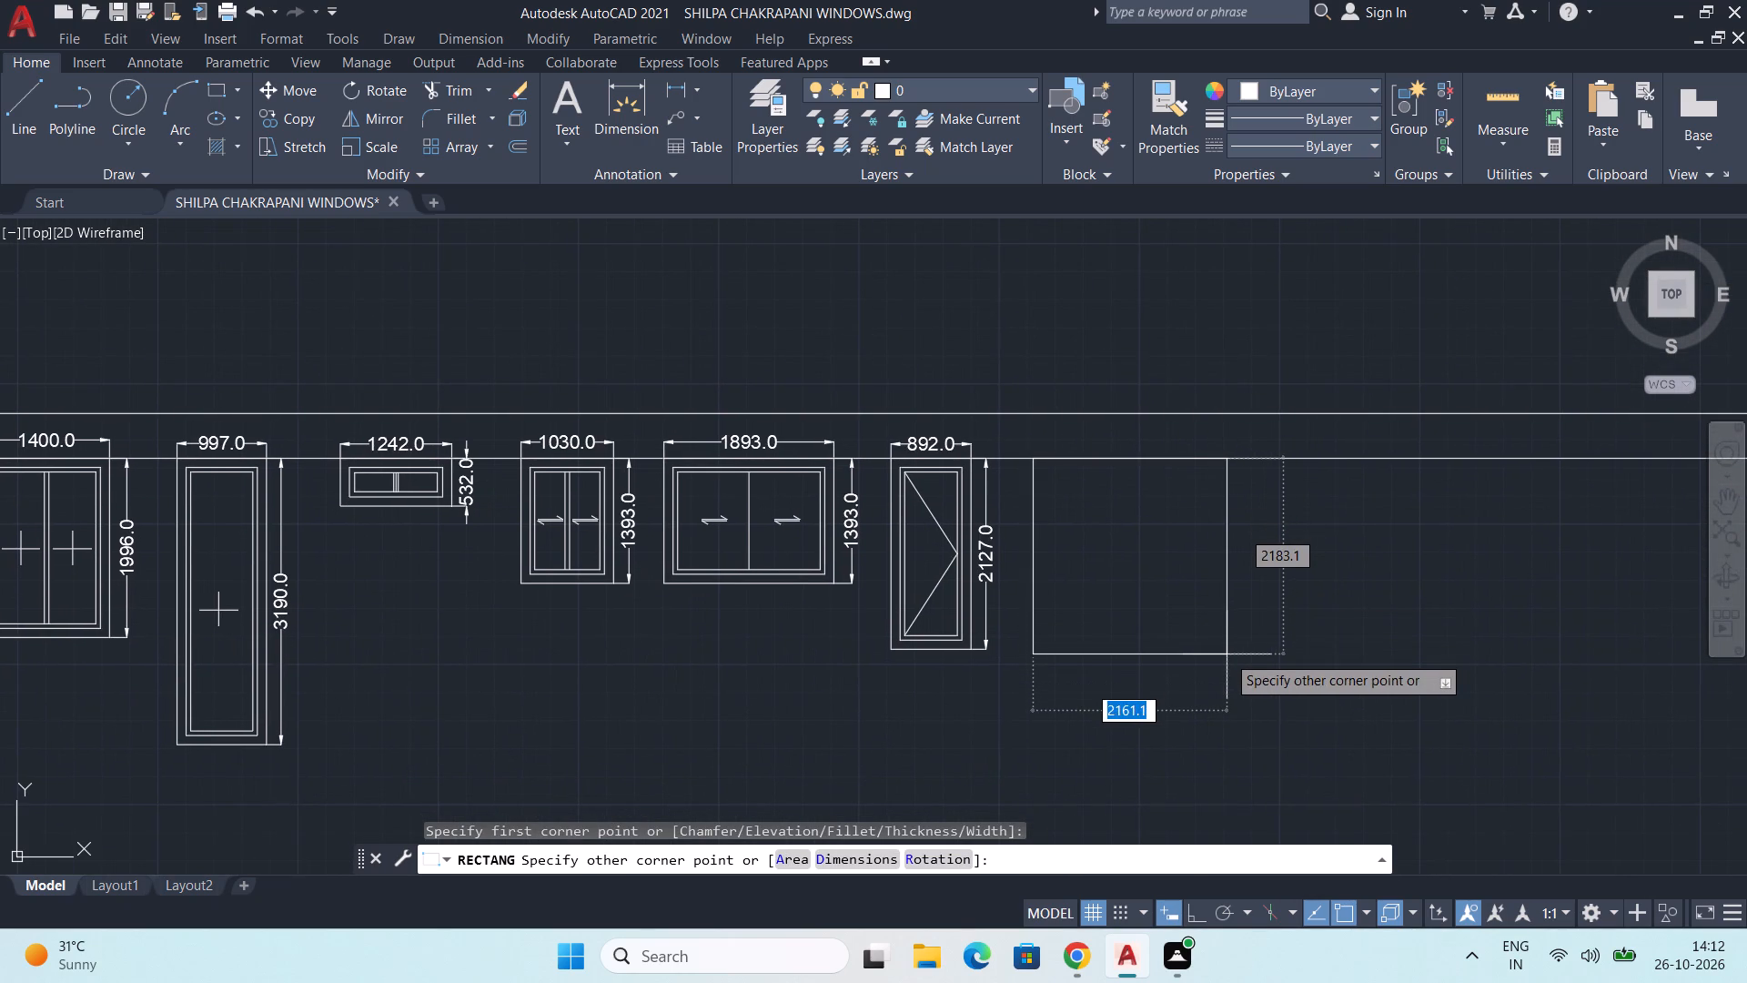
type("1150")
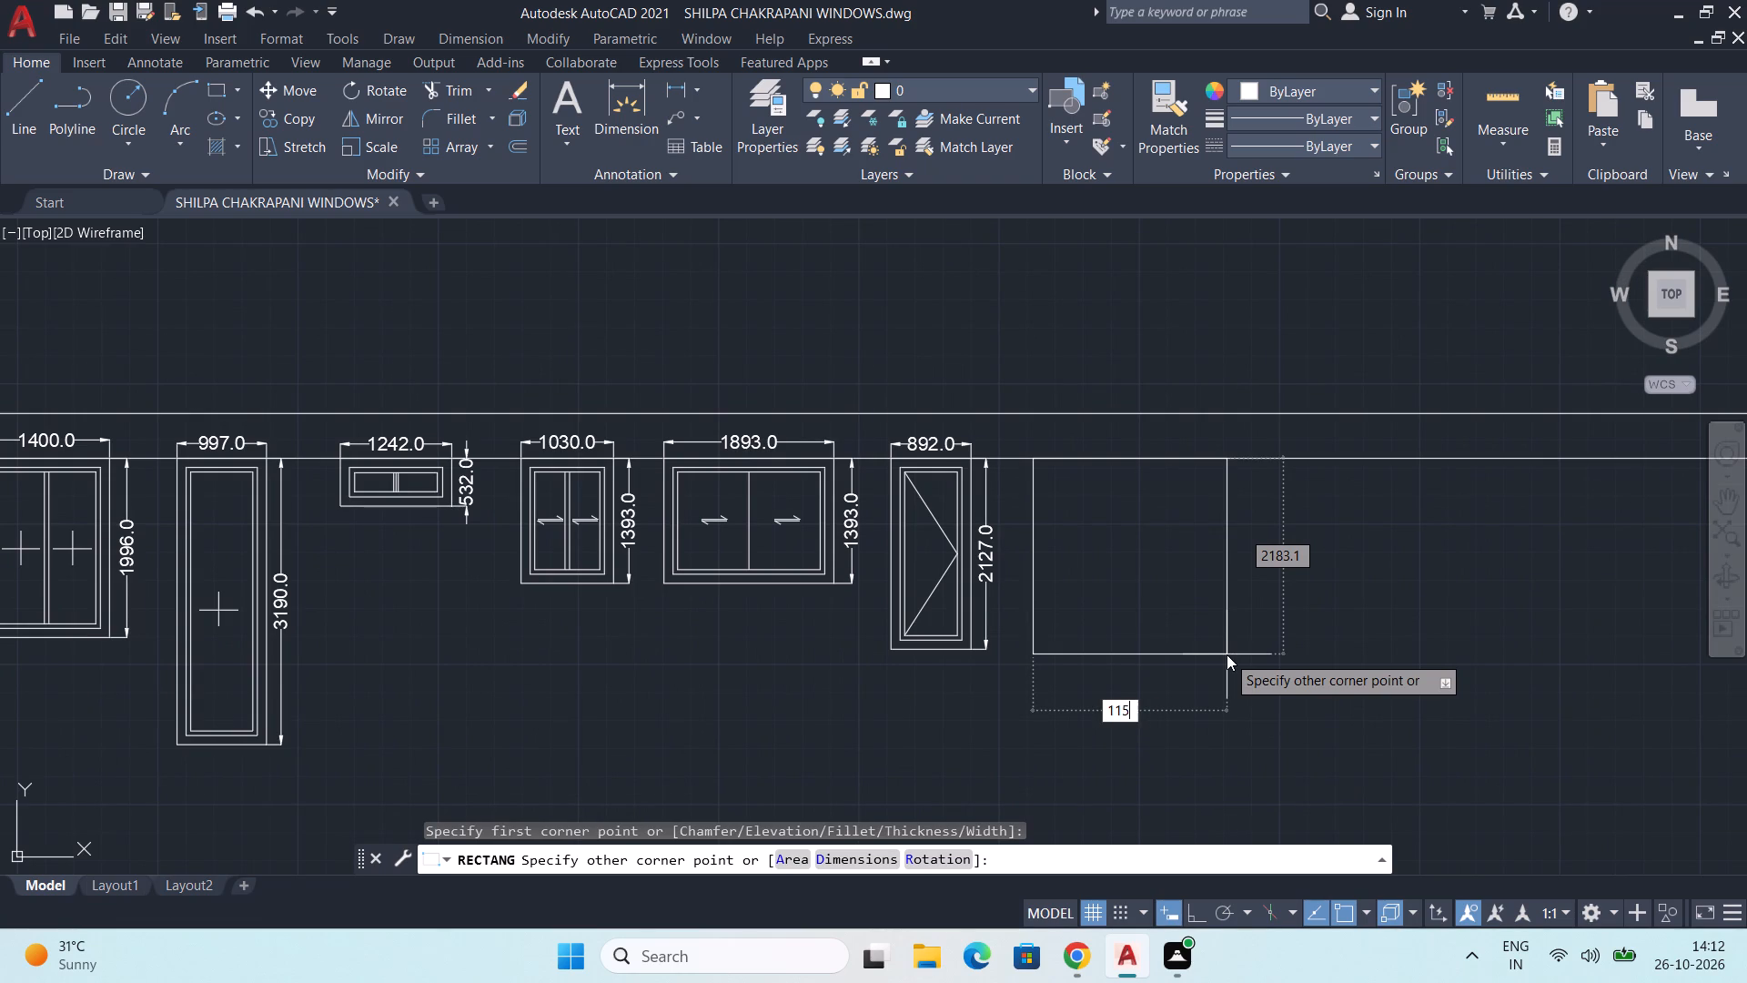
key("Tab")
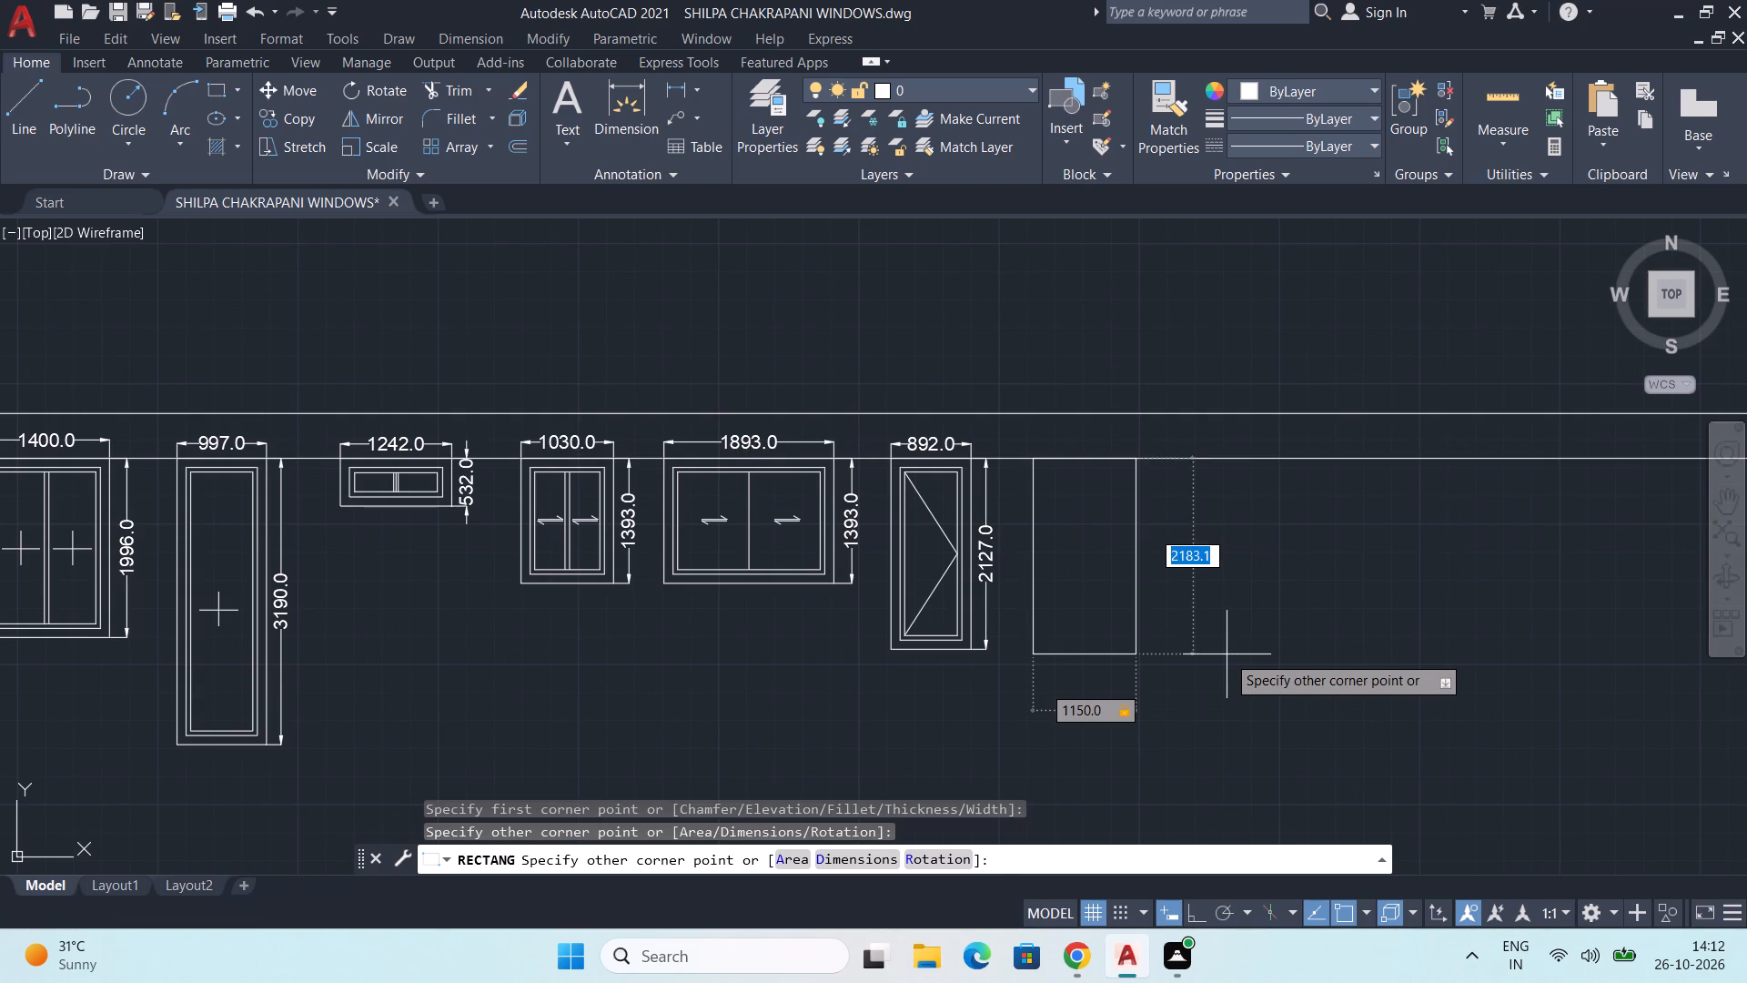
type("2900")
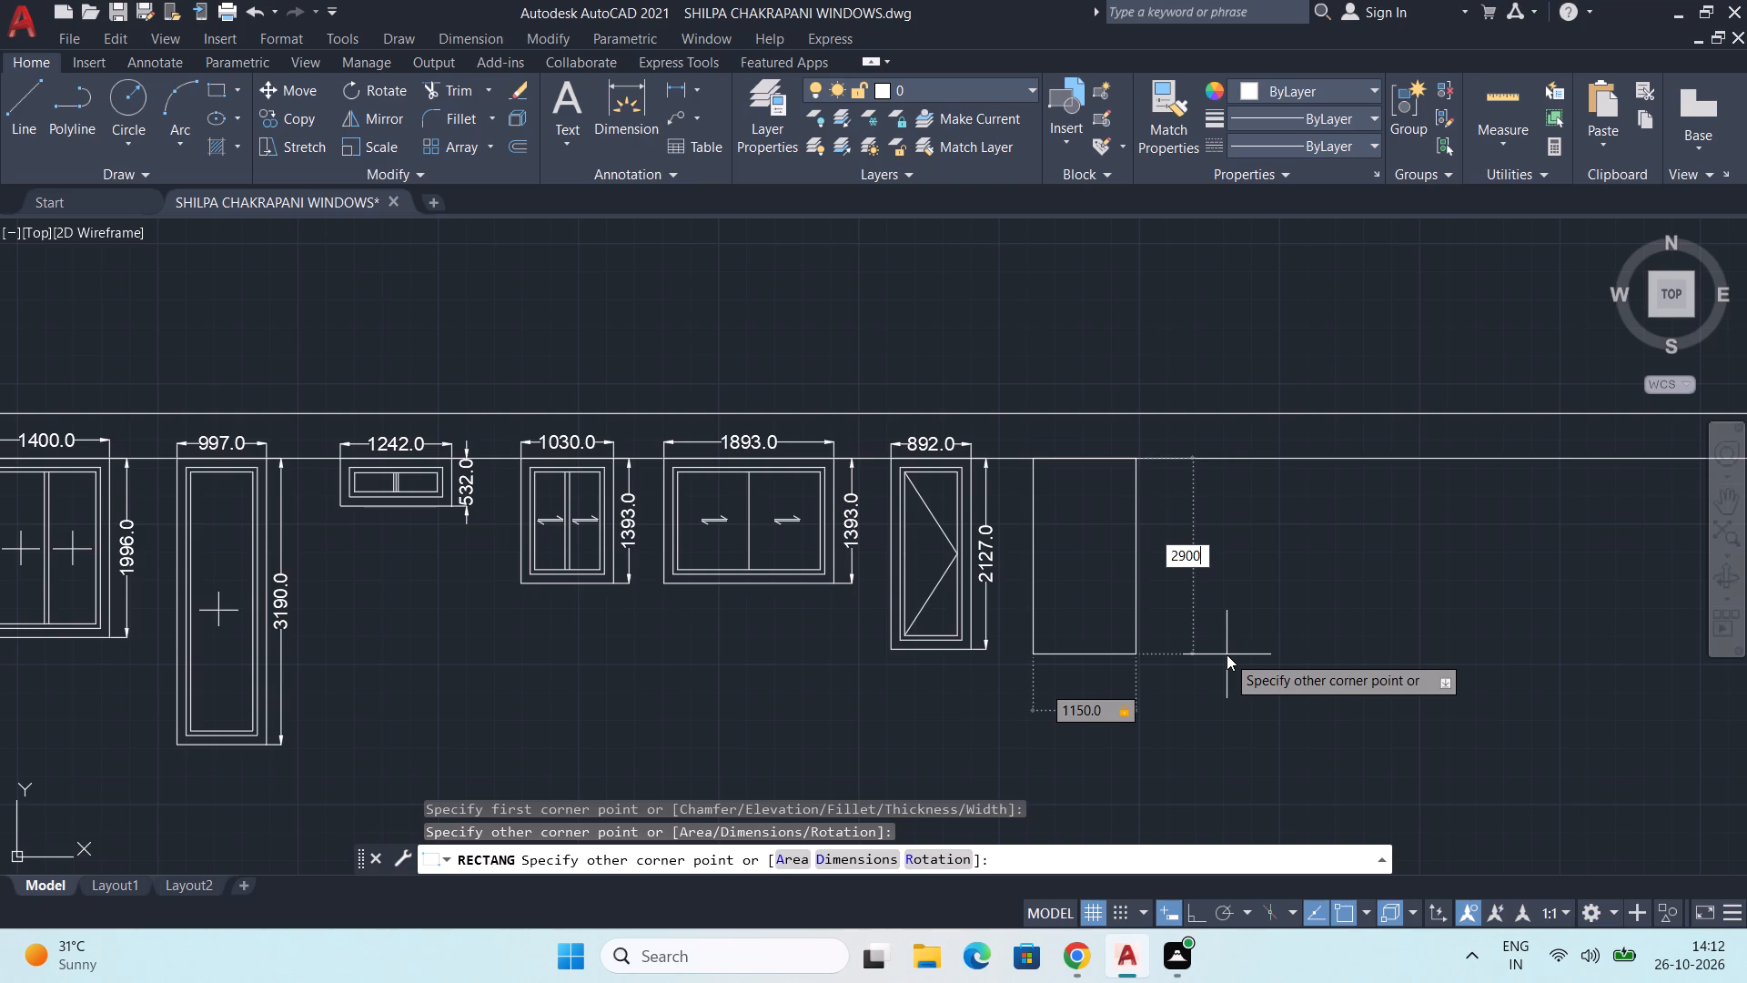
key("Return")
Offset the 1150 by 2900 rectangle inward by 101.6, and offset the resulting inner rectangle inward by 50.8.
type("OFF")
key("Return")
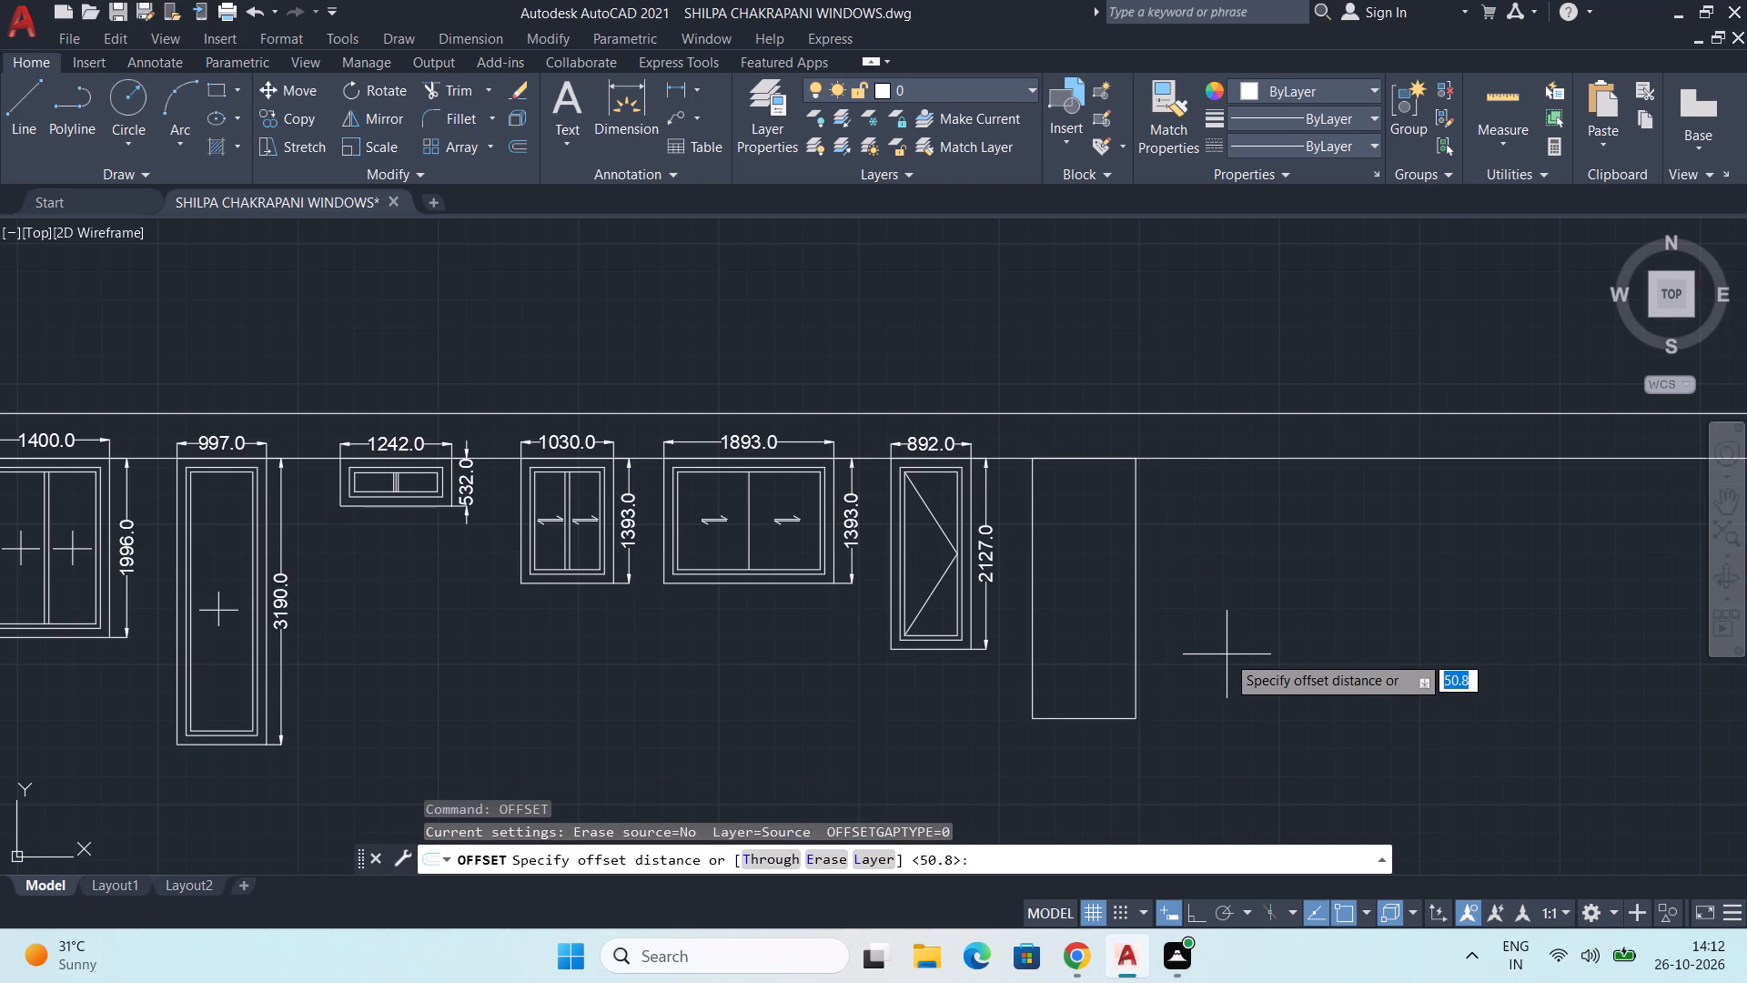
type("101.6")
key("Return")
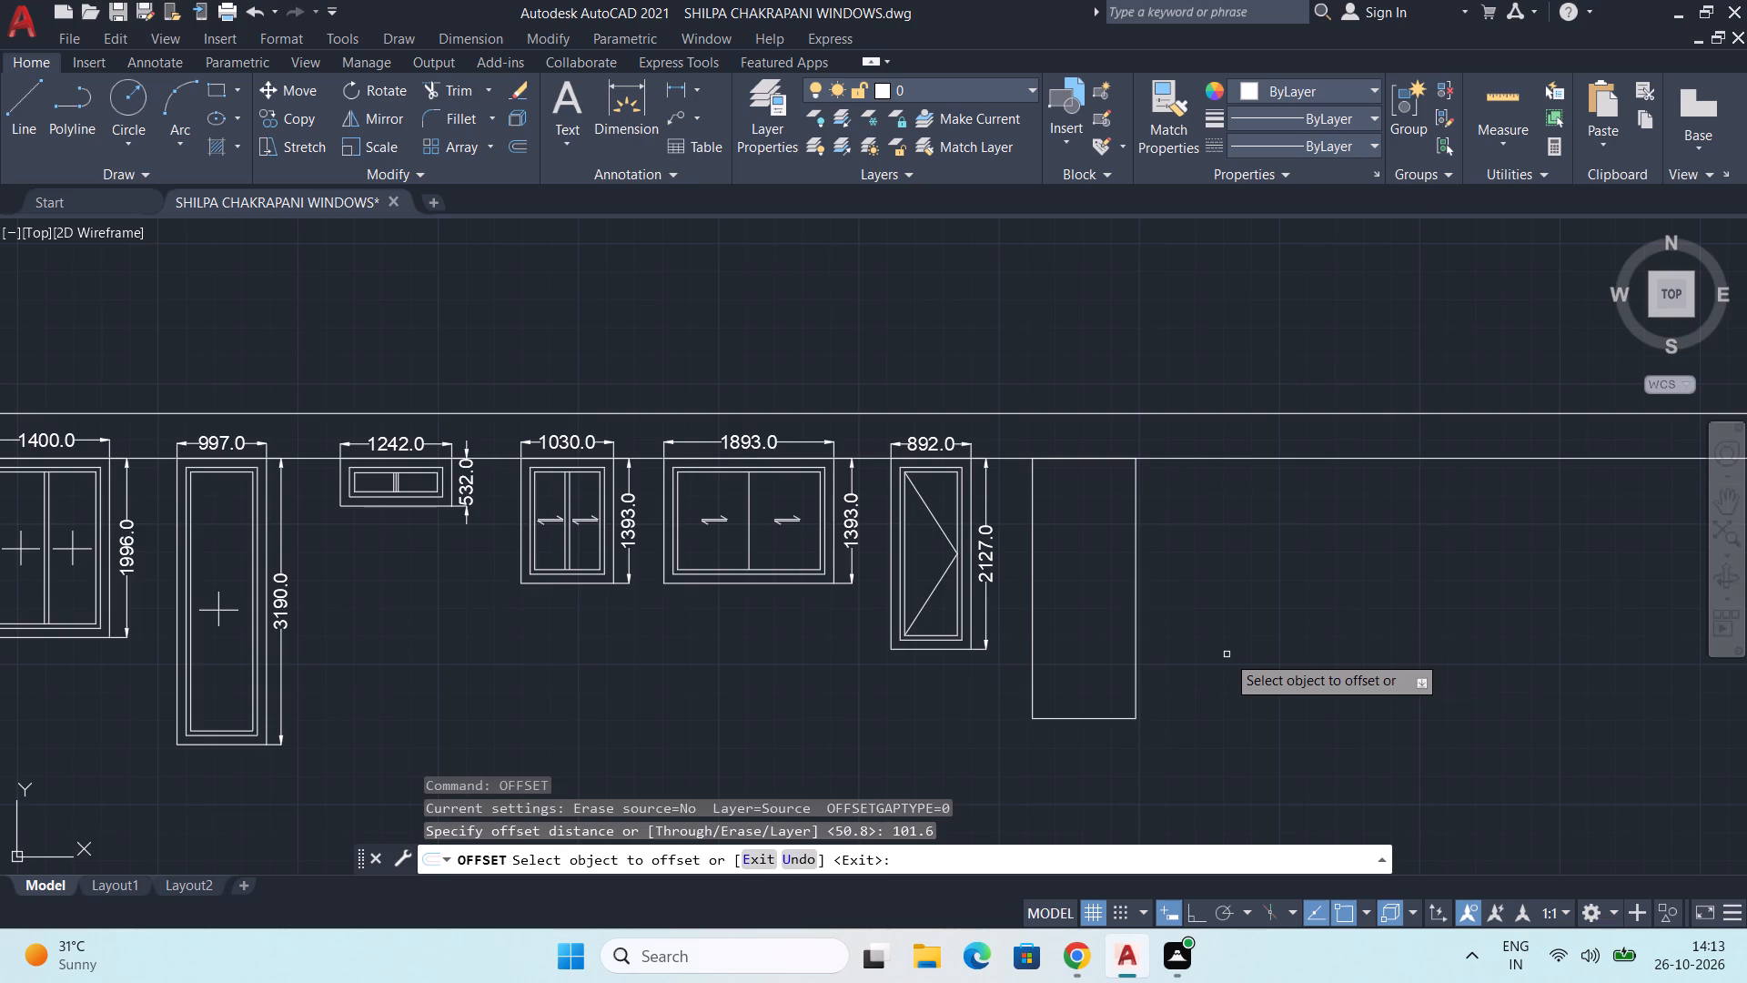
scroll(955, 690, "up", 2)
left_click(1143, 691)
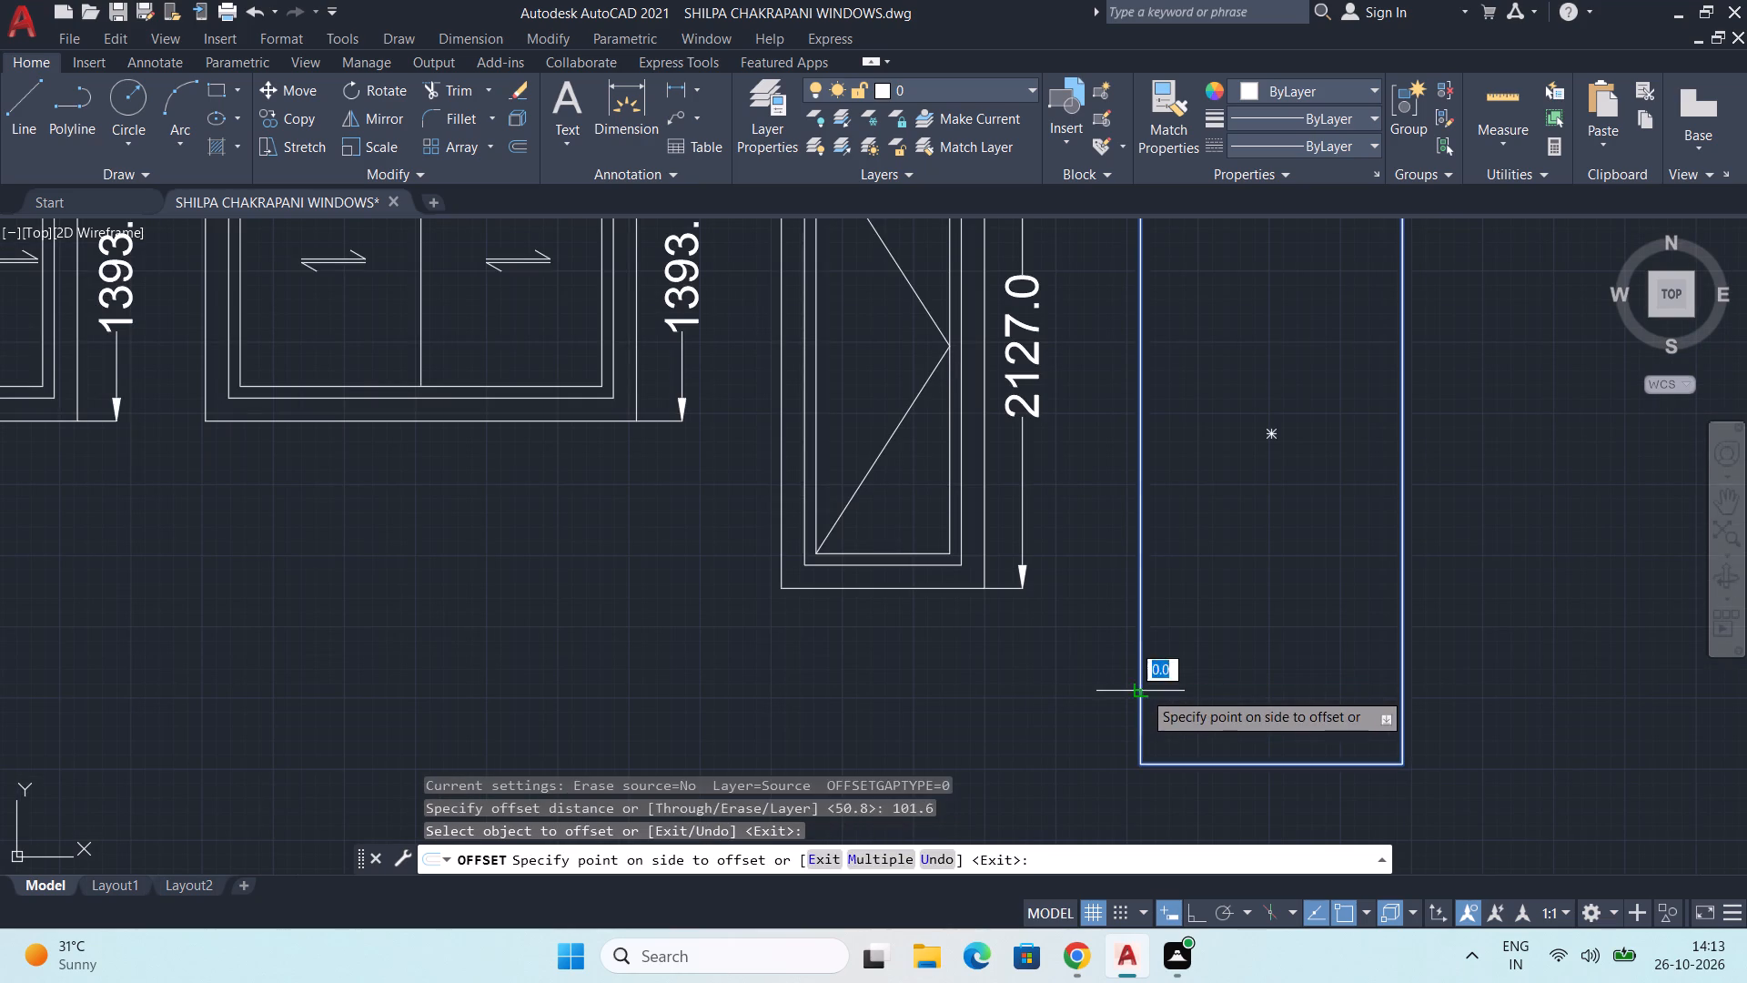
left_click(1176, 684)
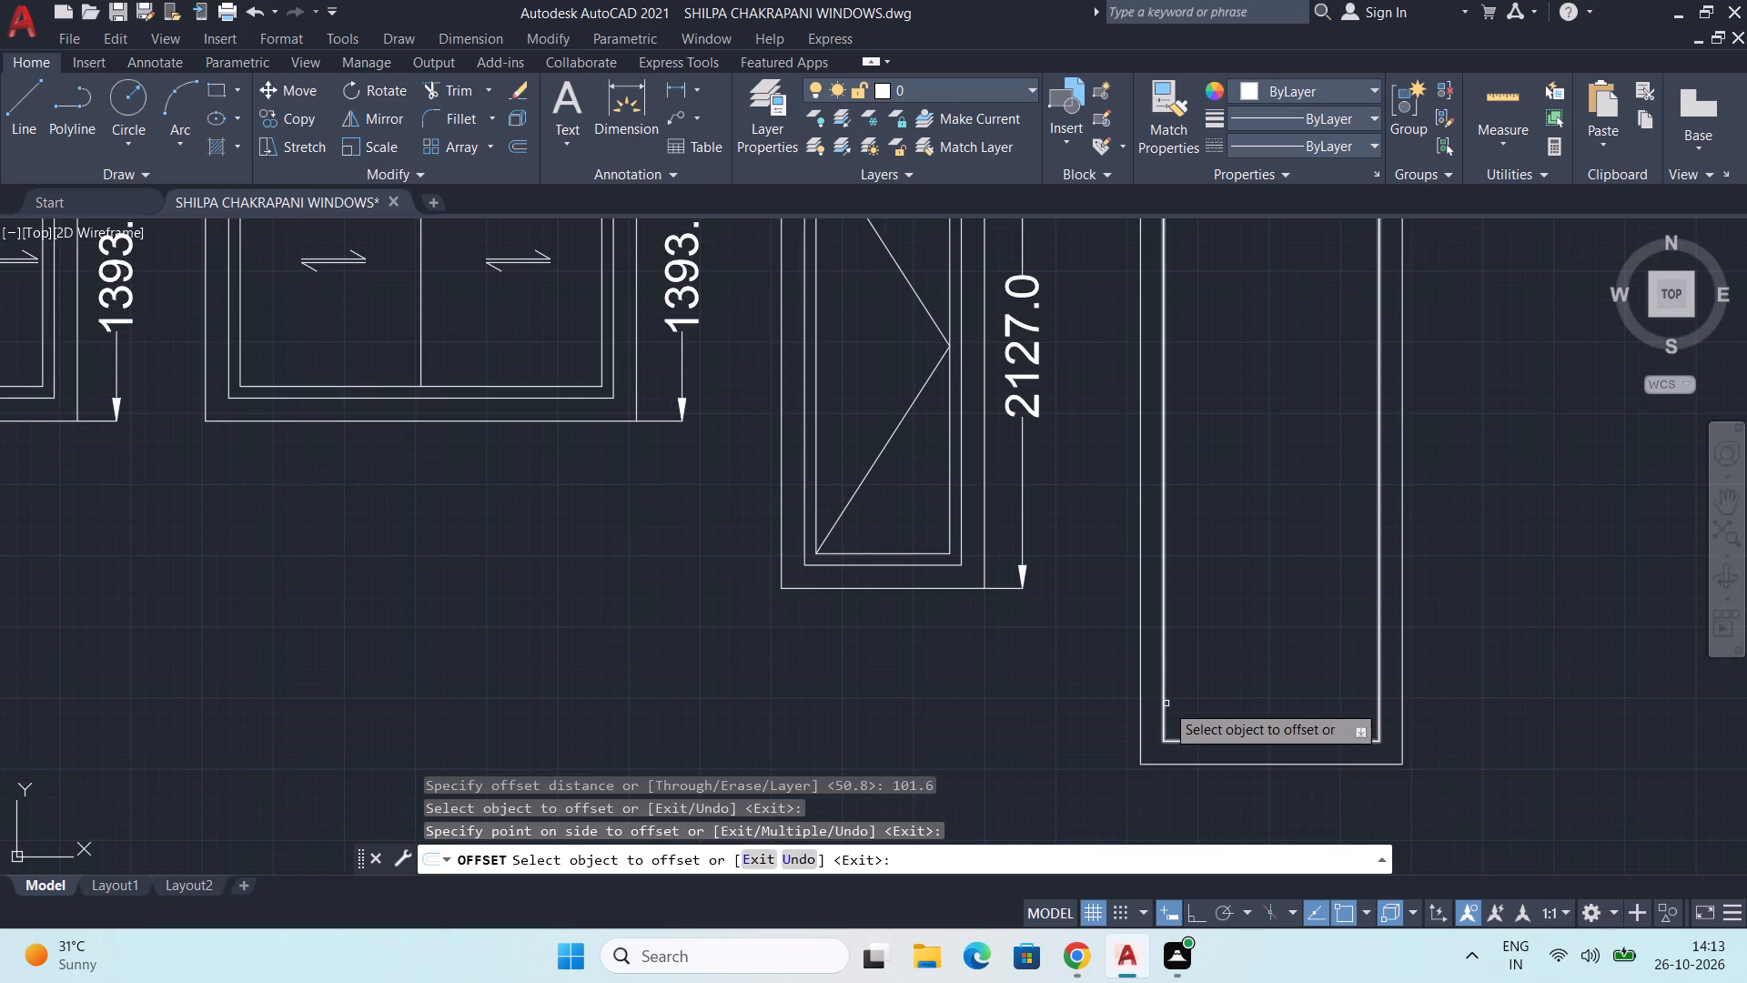
left_click(1166, 715)
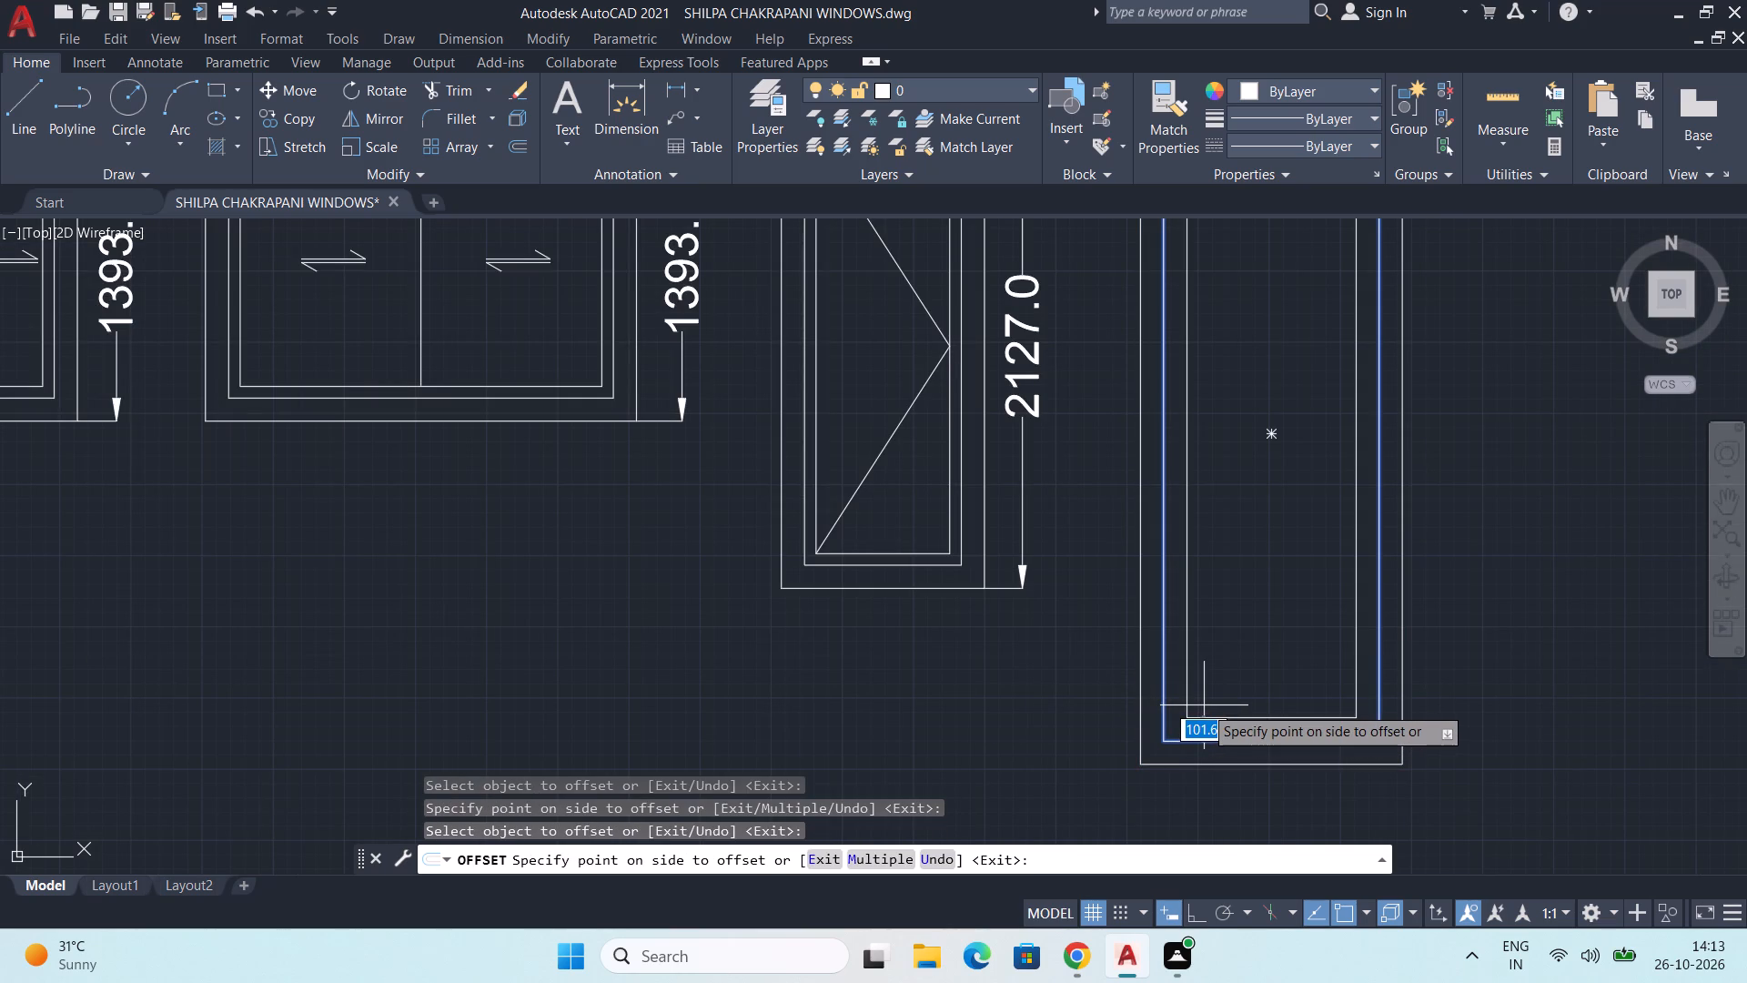
type("50.8")
key("Return")
key("space")
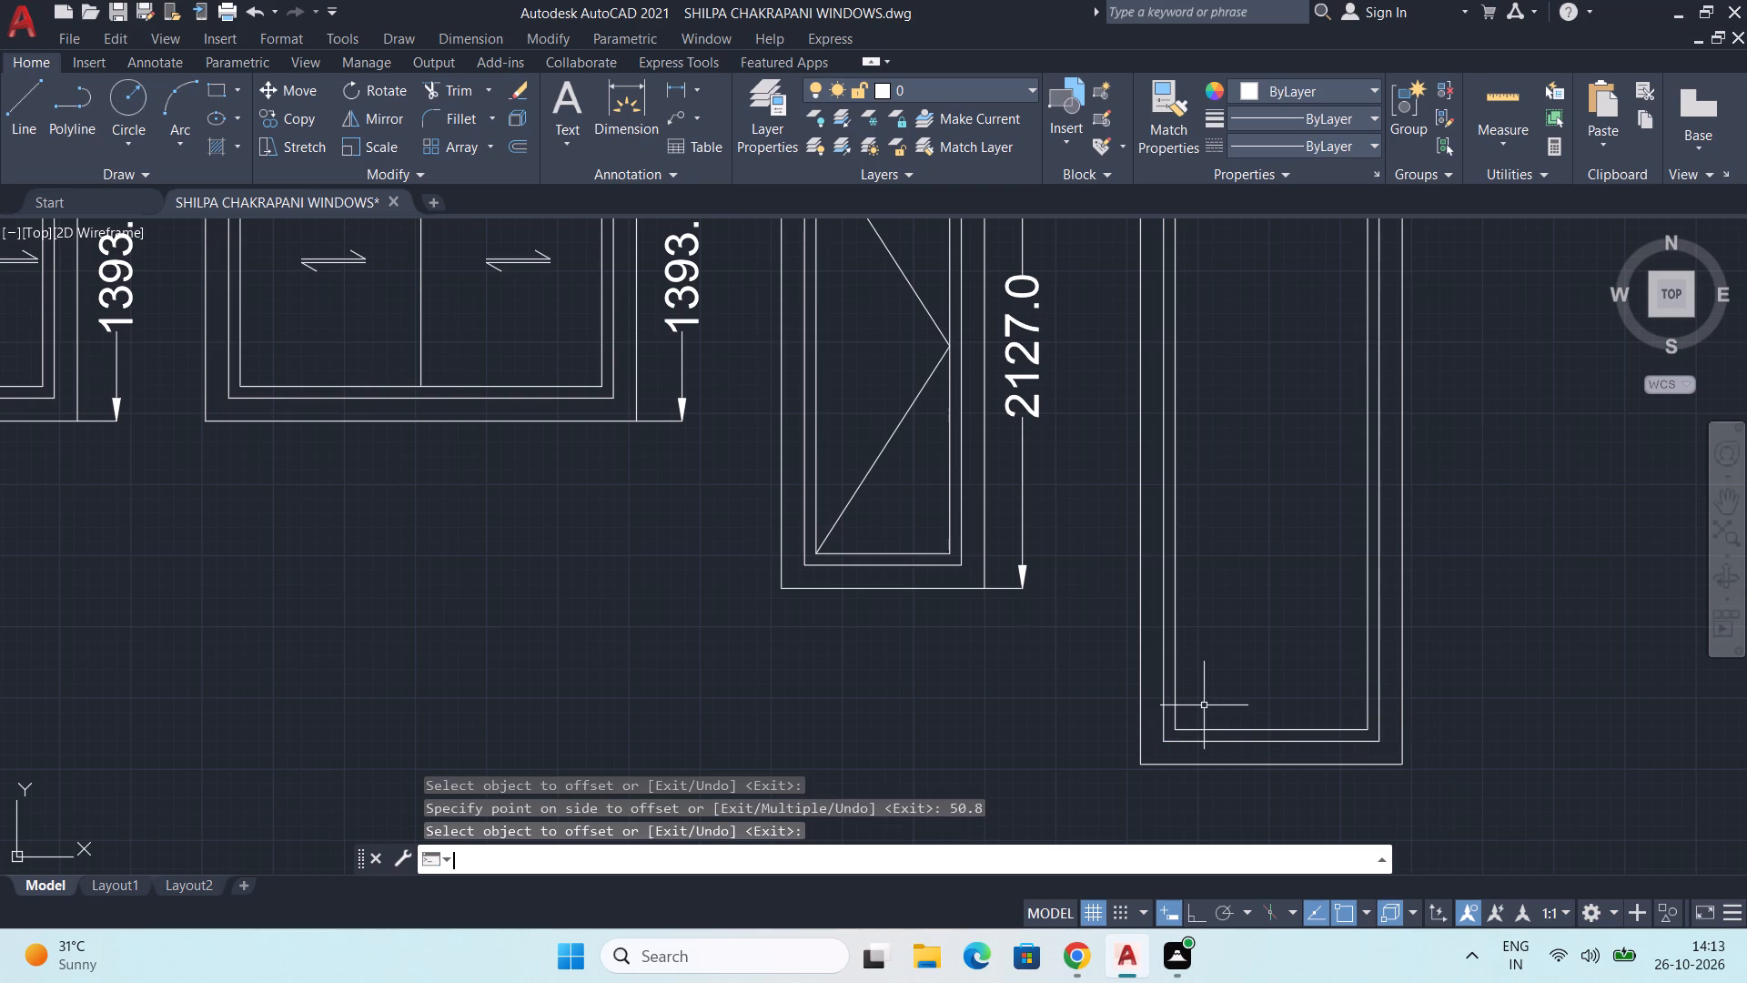
Draw the opening symbol in the innermost rectangle with lines from its top-left corner to the right side's midpoint and bottom-left corner.
scroll(1101, 693, "down", 2)
middle_click_drag(1084, 682, 921, 741)
key("l")
key("Return")
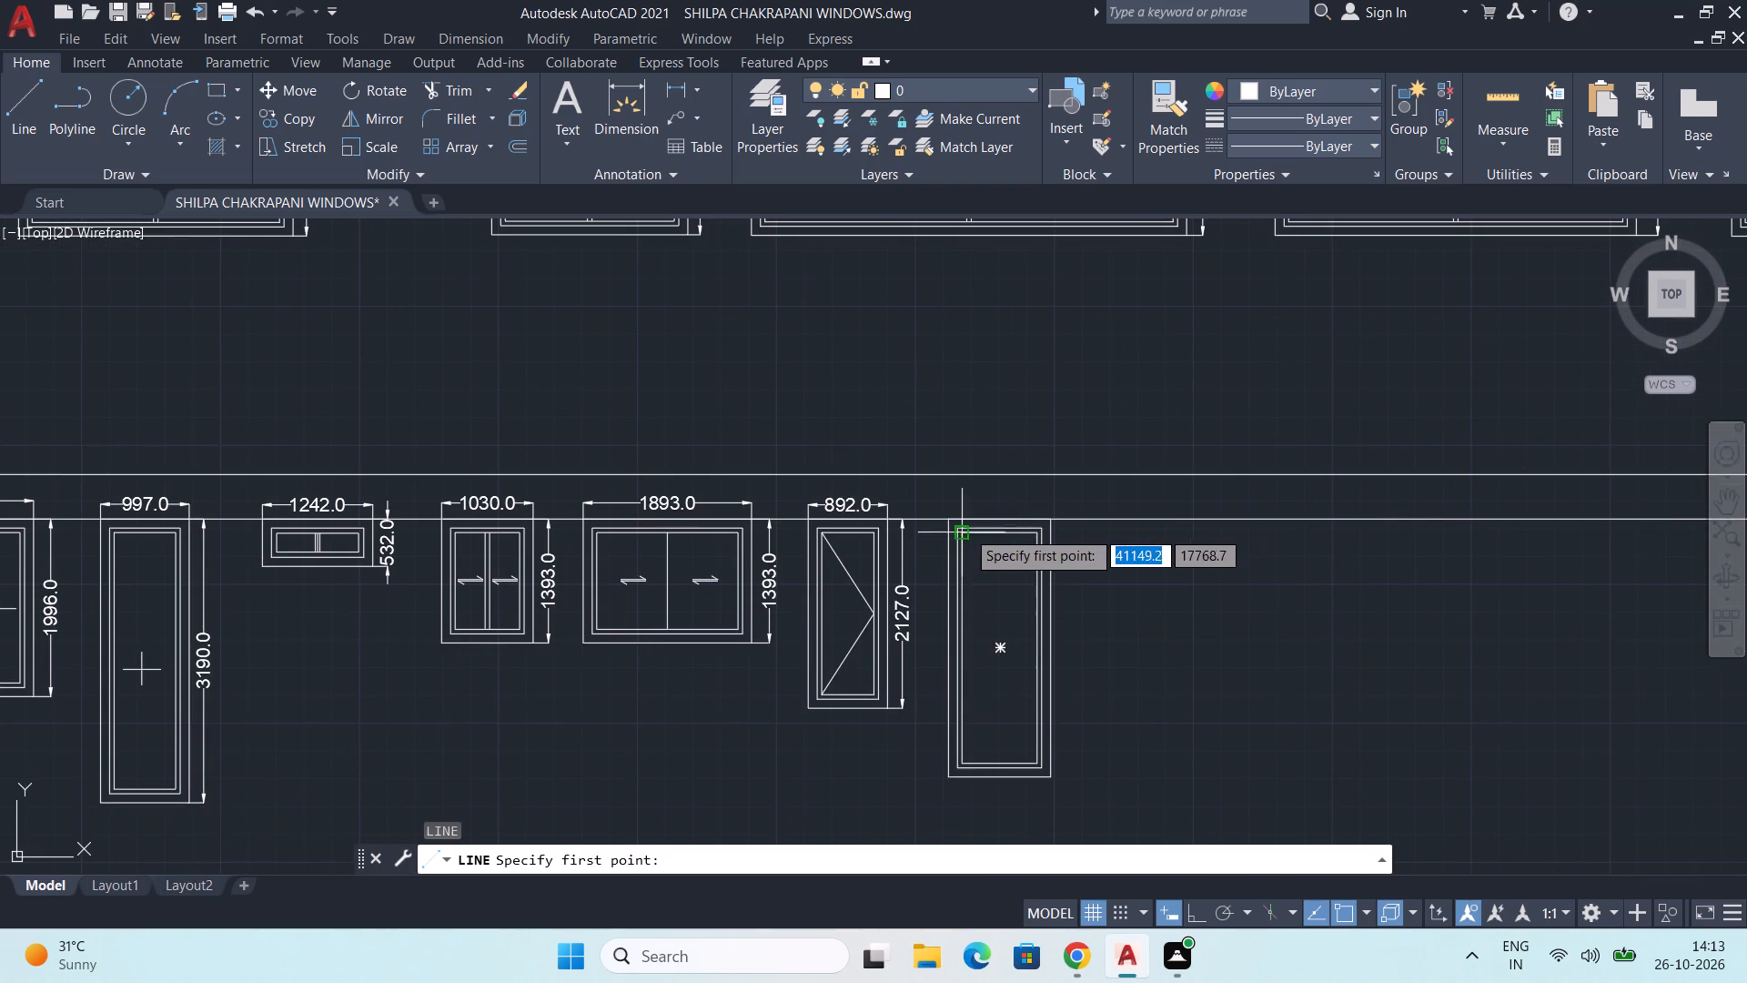
scroll(966, 530, "up", 3)
left_click(916, 543)
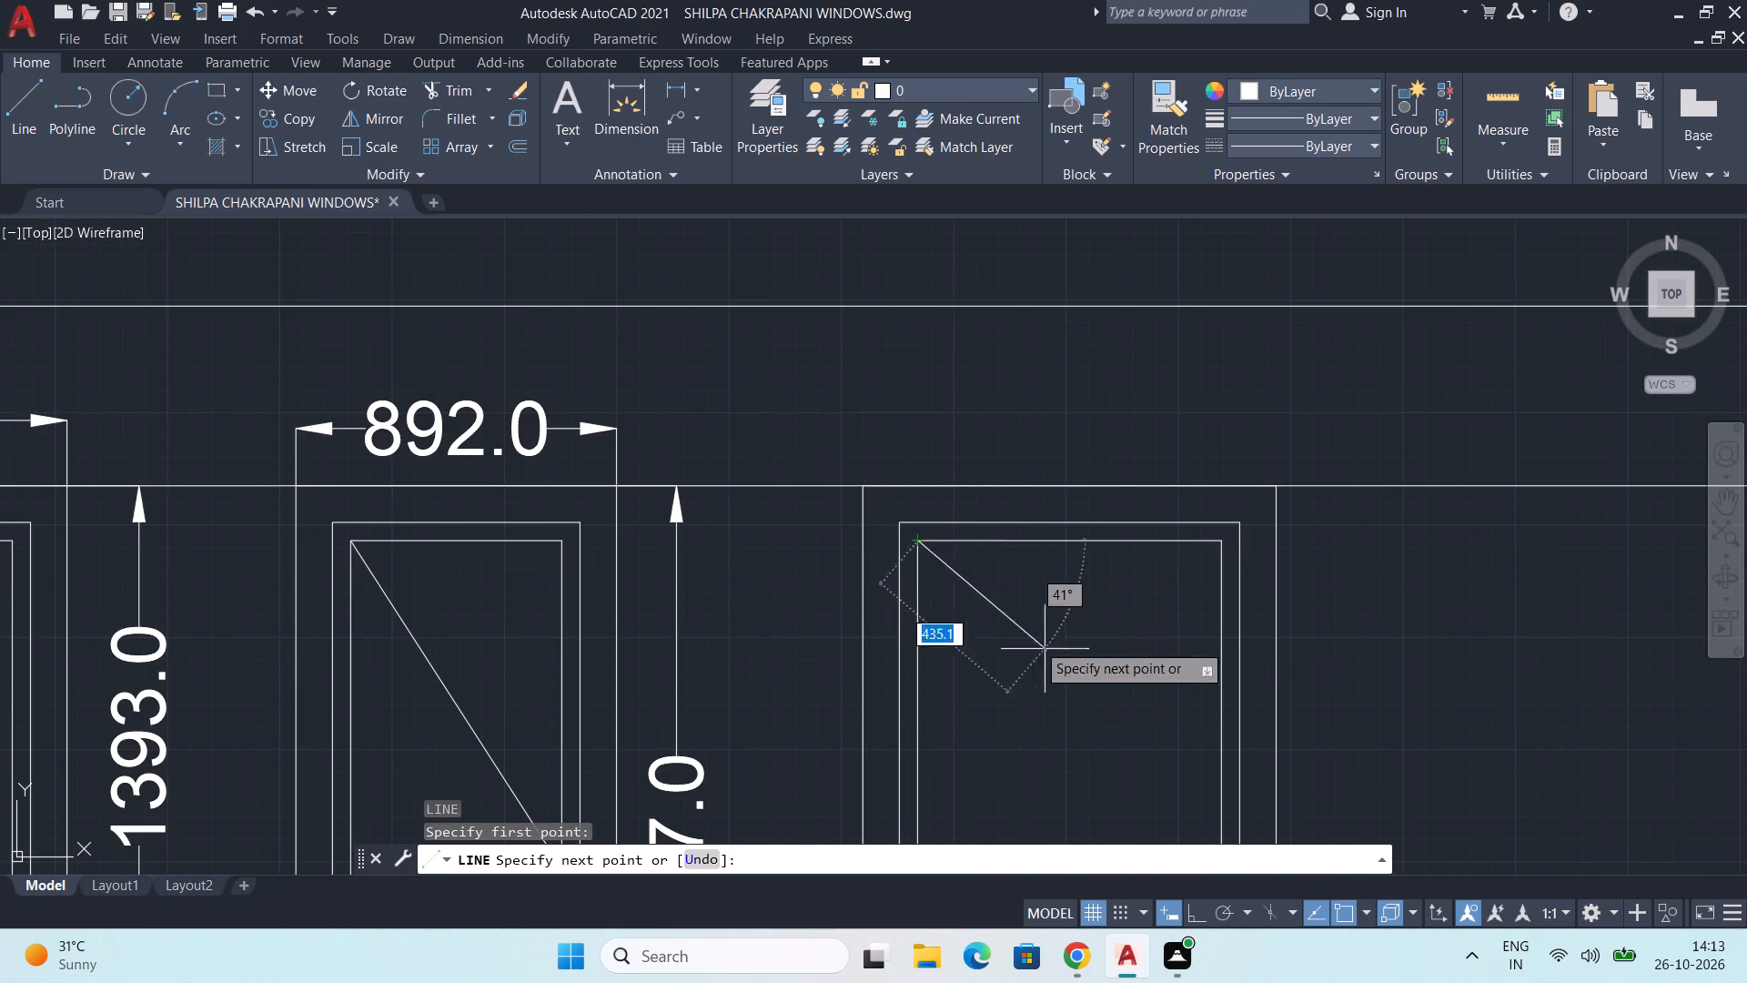
scroll(1096, 698, "down", 2)
middle_click_drag(1139, 737, 1043, 451)
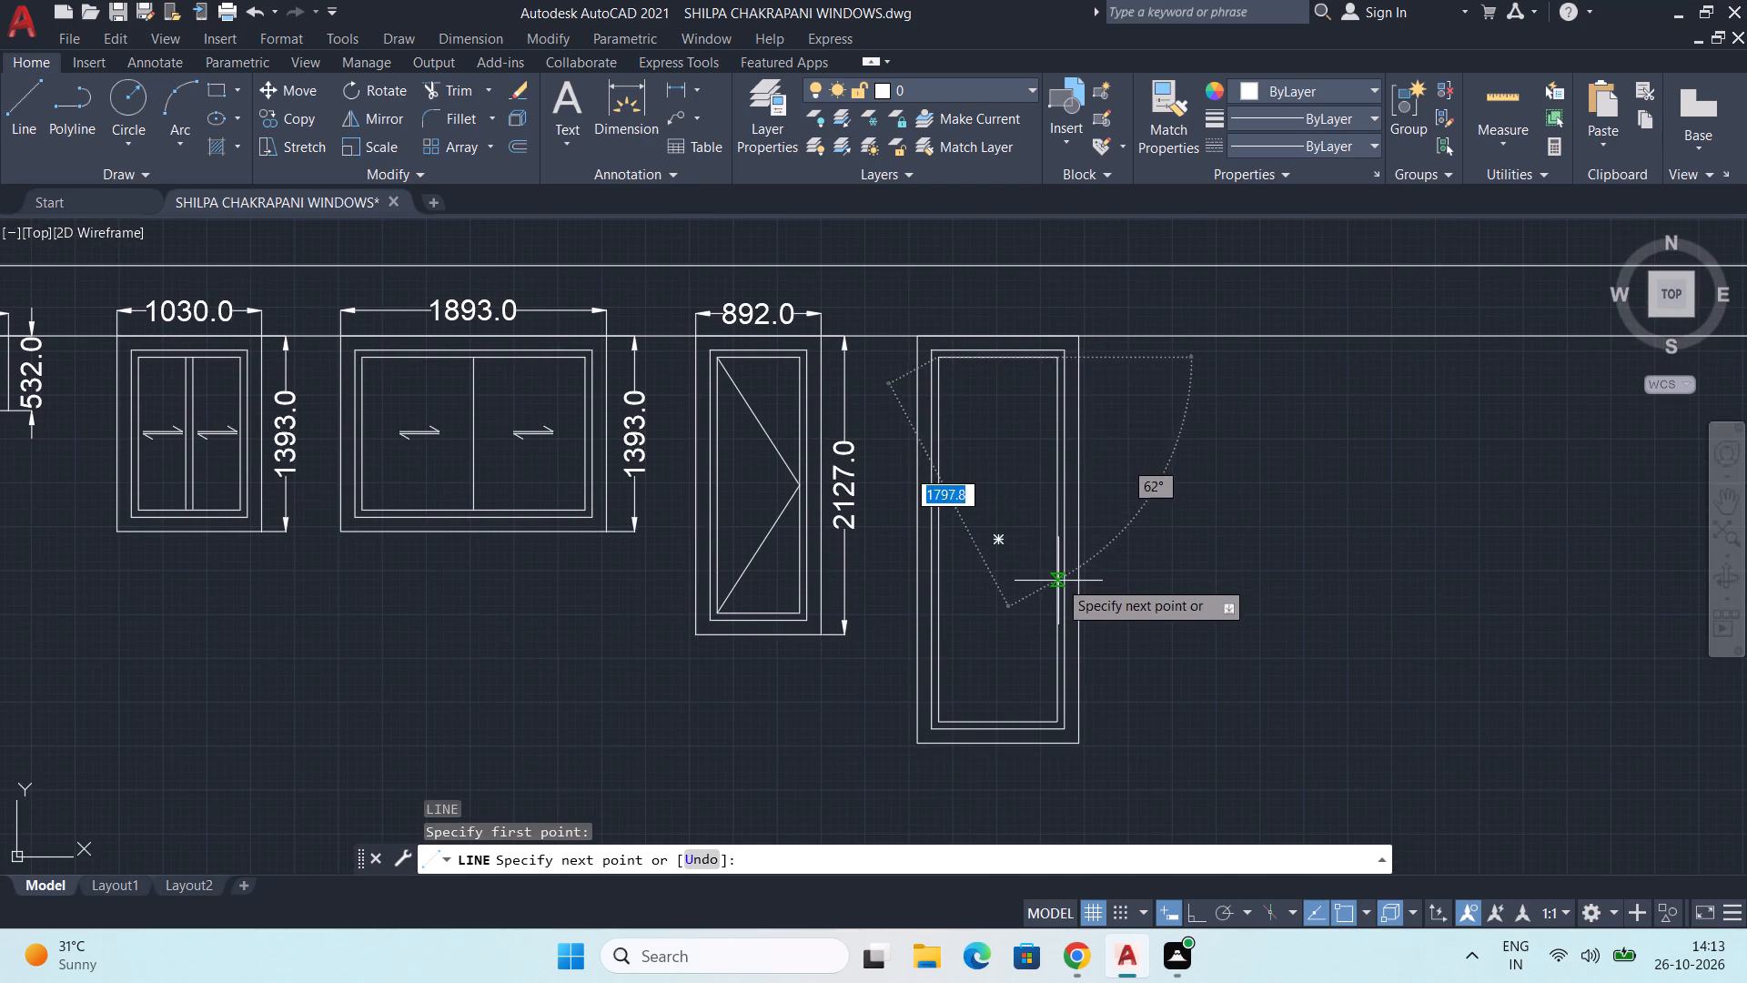
left_click(1056, 535)
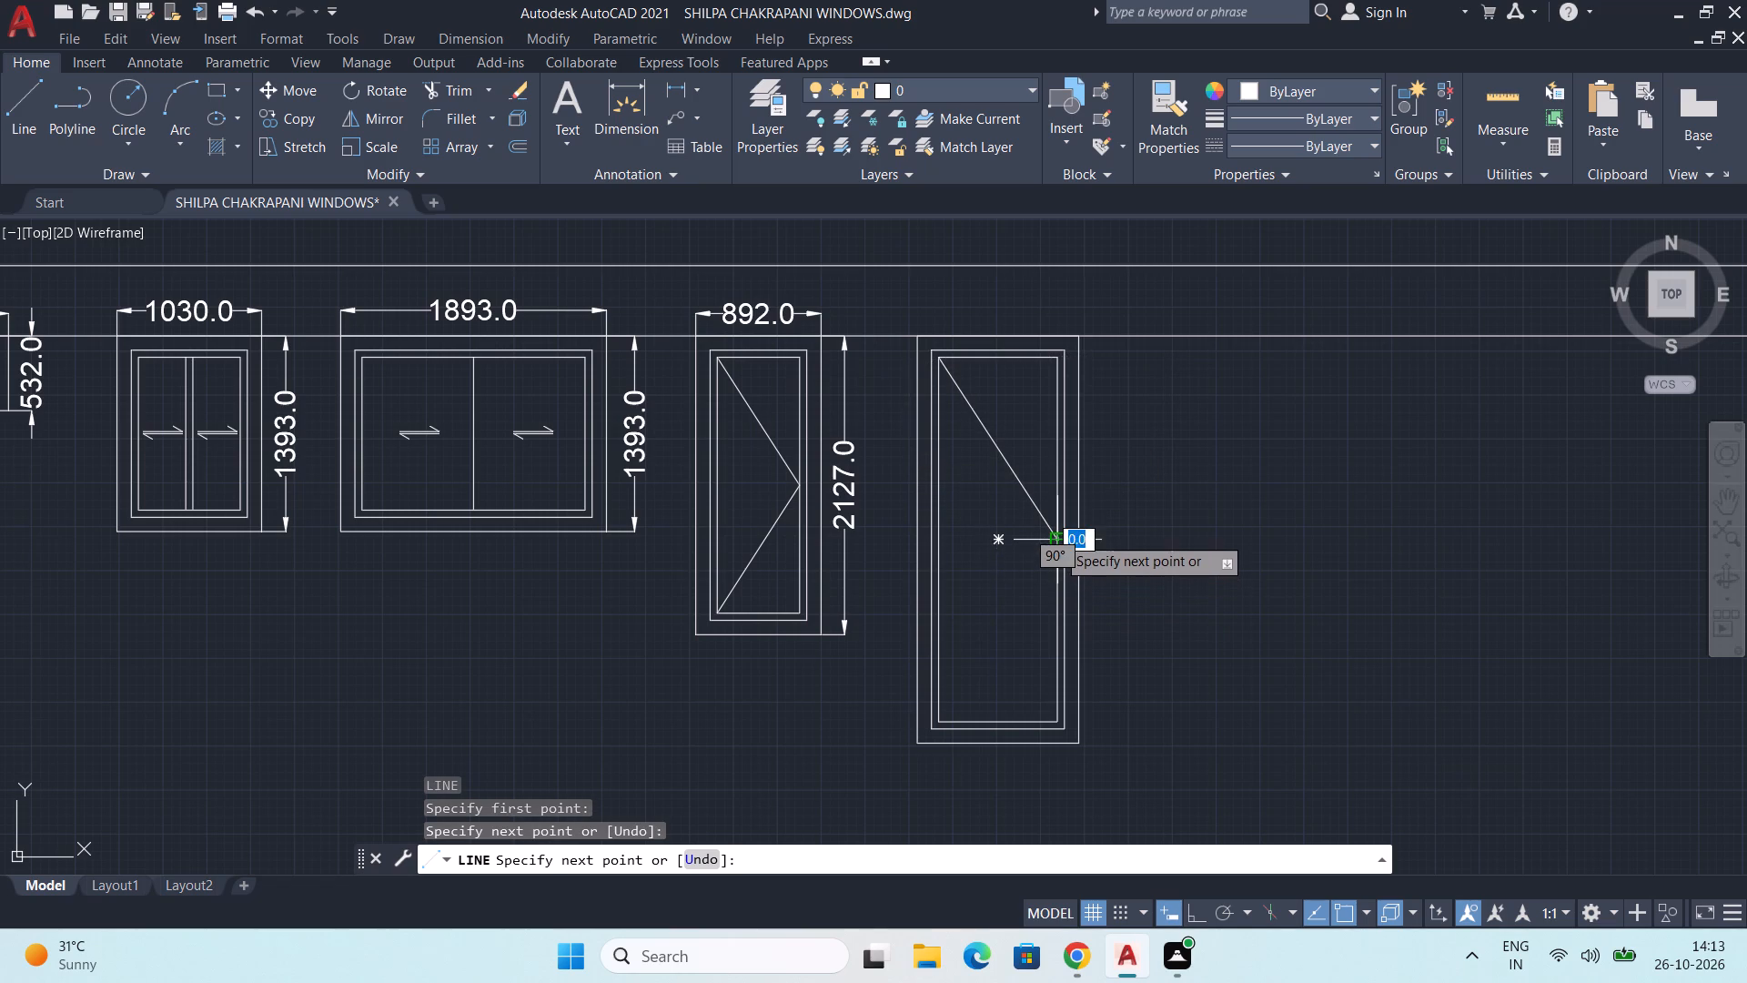
scroll(924, 732, "up", 2)
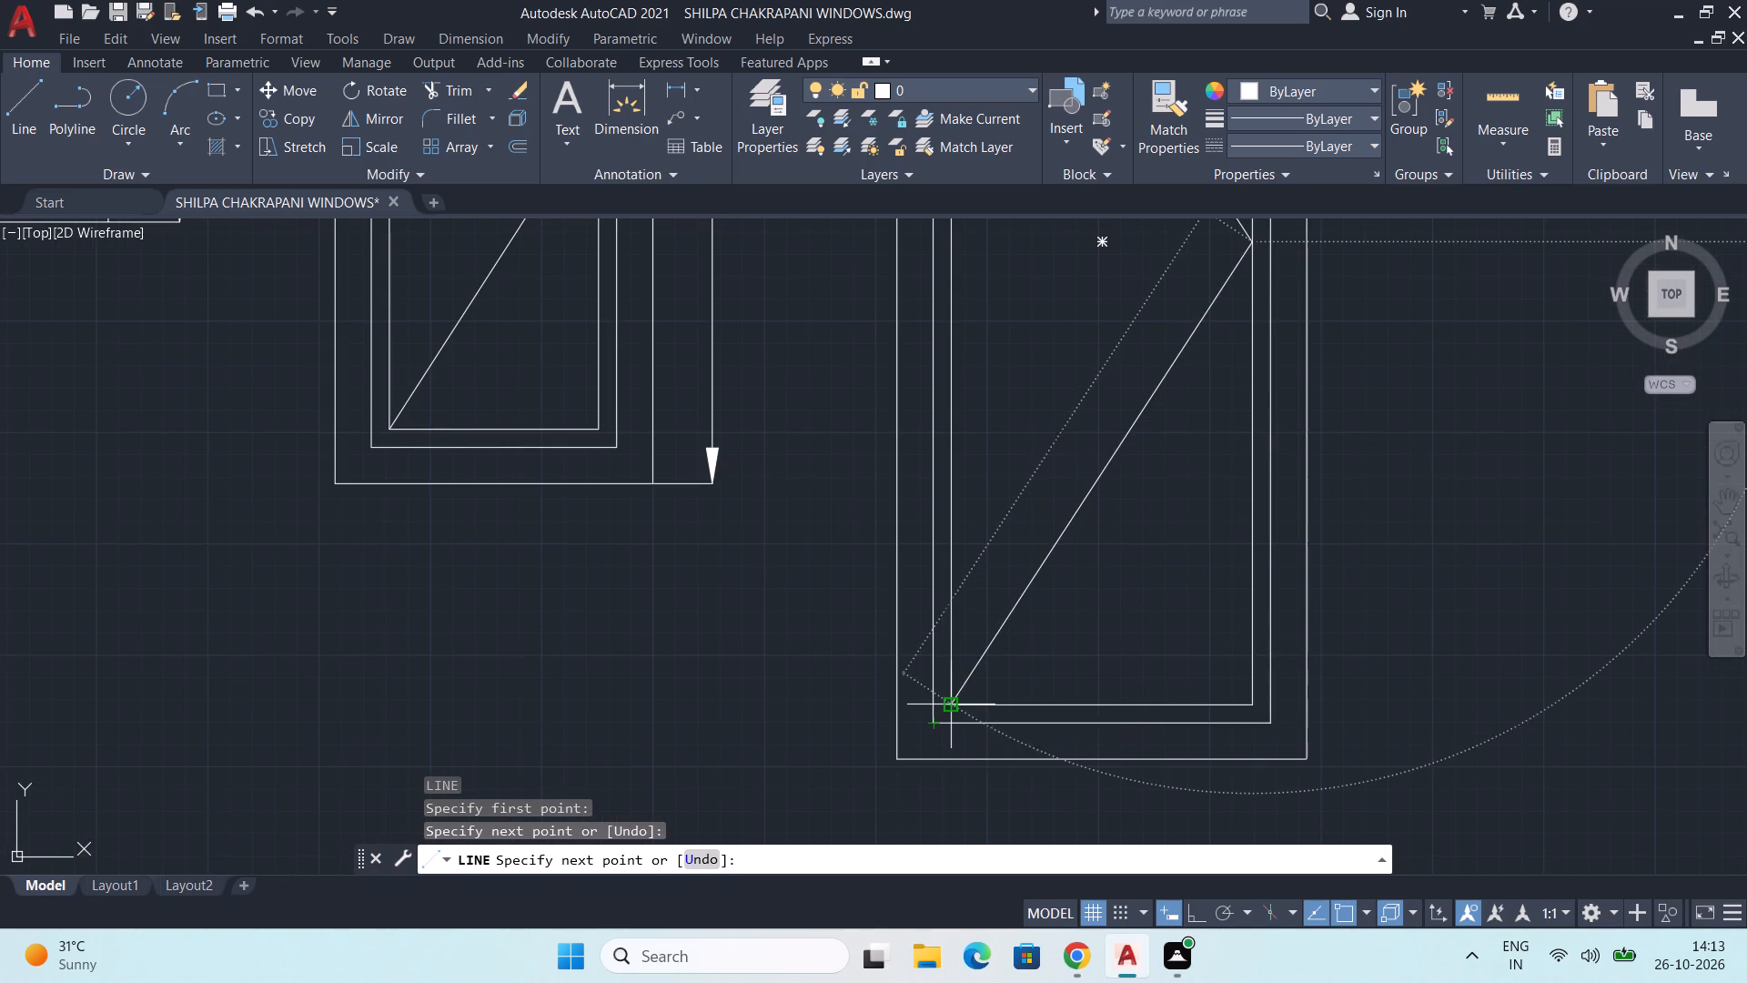
left_click(944, 708)
key("Escape")
Add a linear dimension for the overall width of the new 1150 window just above its top edge.
scroll(992, 610, "down", 3)
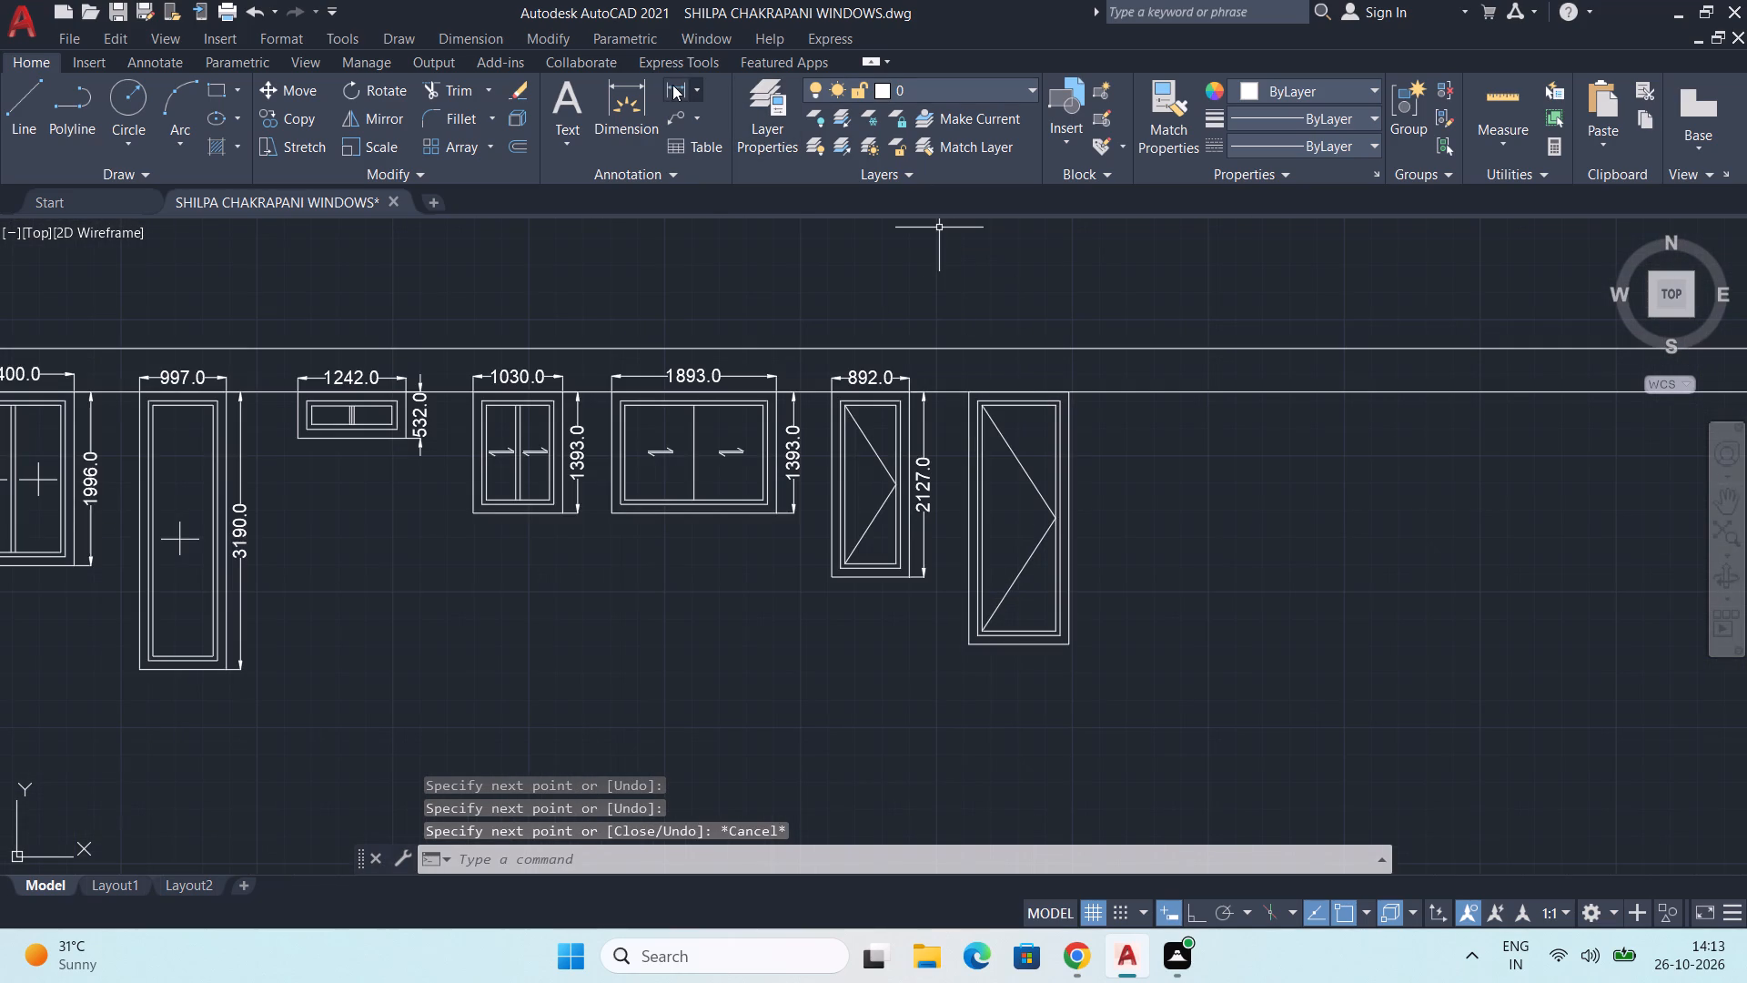
left_click(673, 86)
middle_click_drag(913, 331, 938, 510)
scroll(1011, 654, "up", 2)
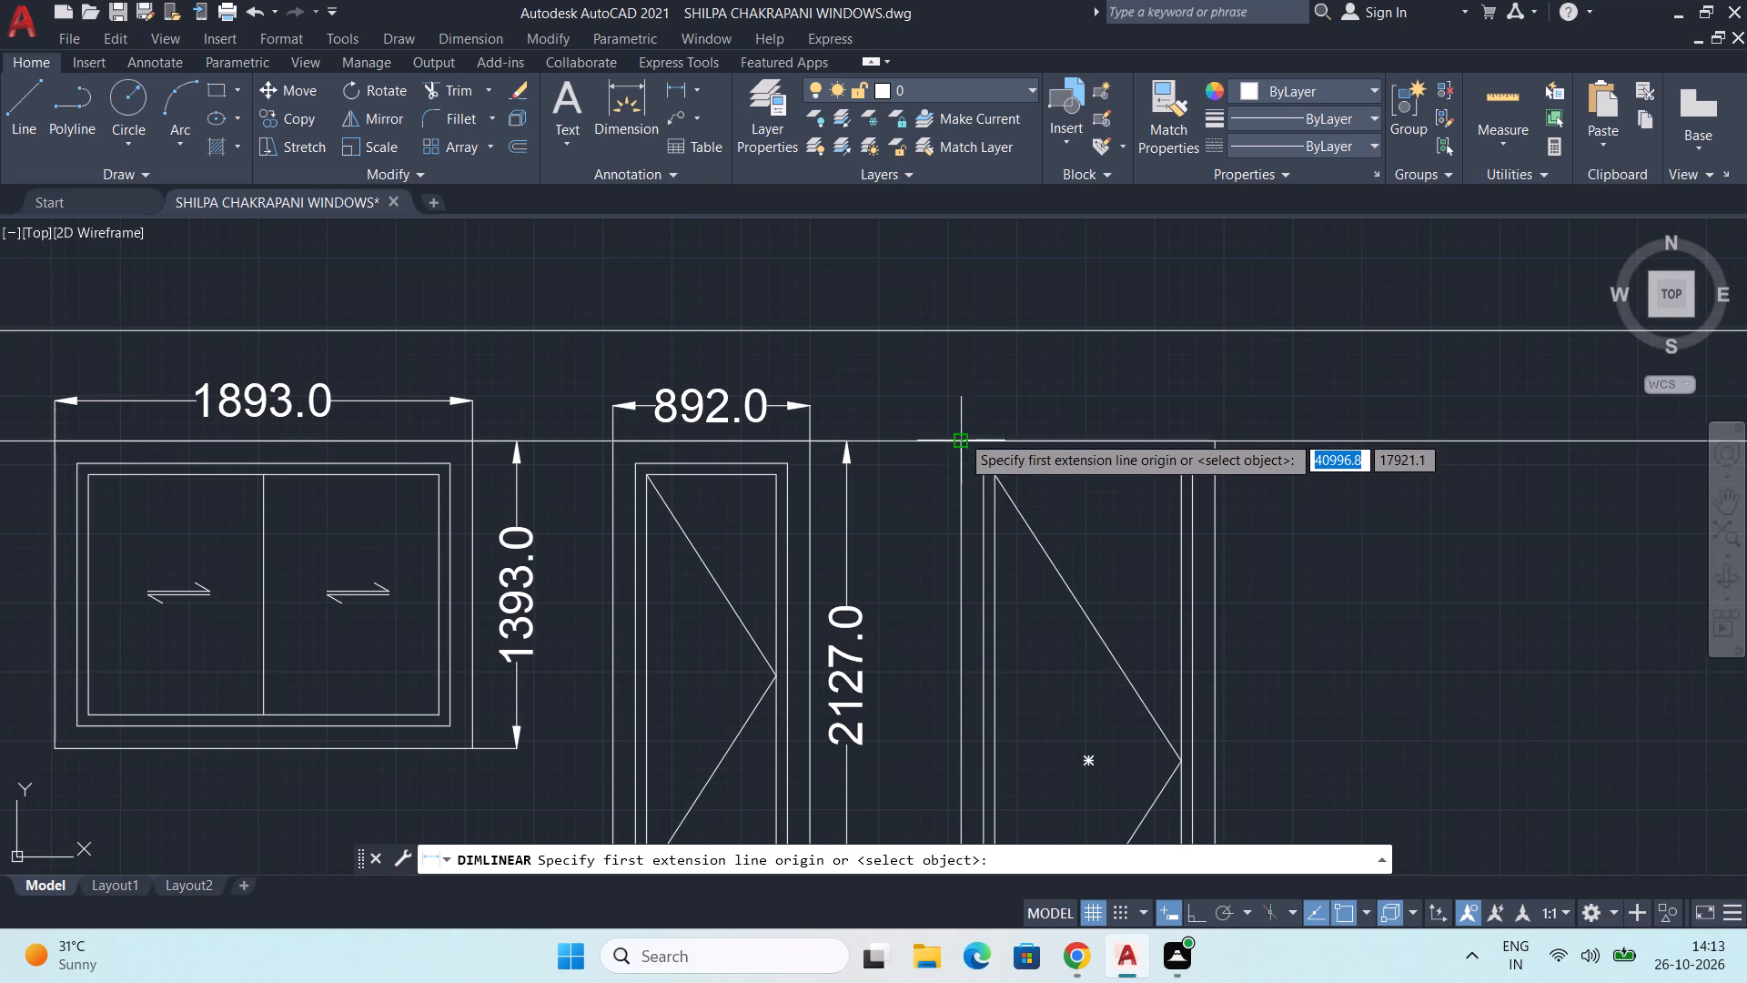
left_click(960, 443)
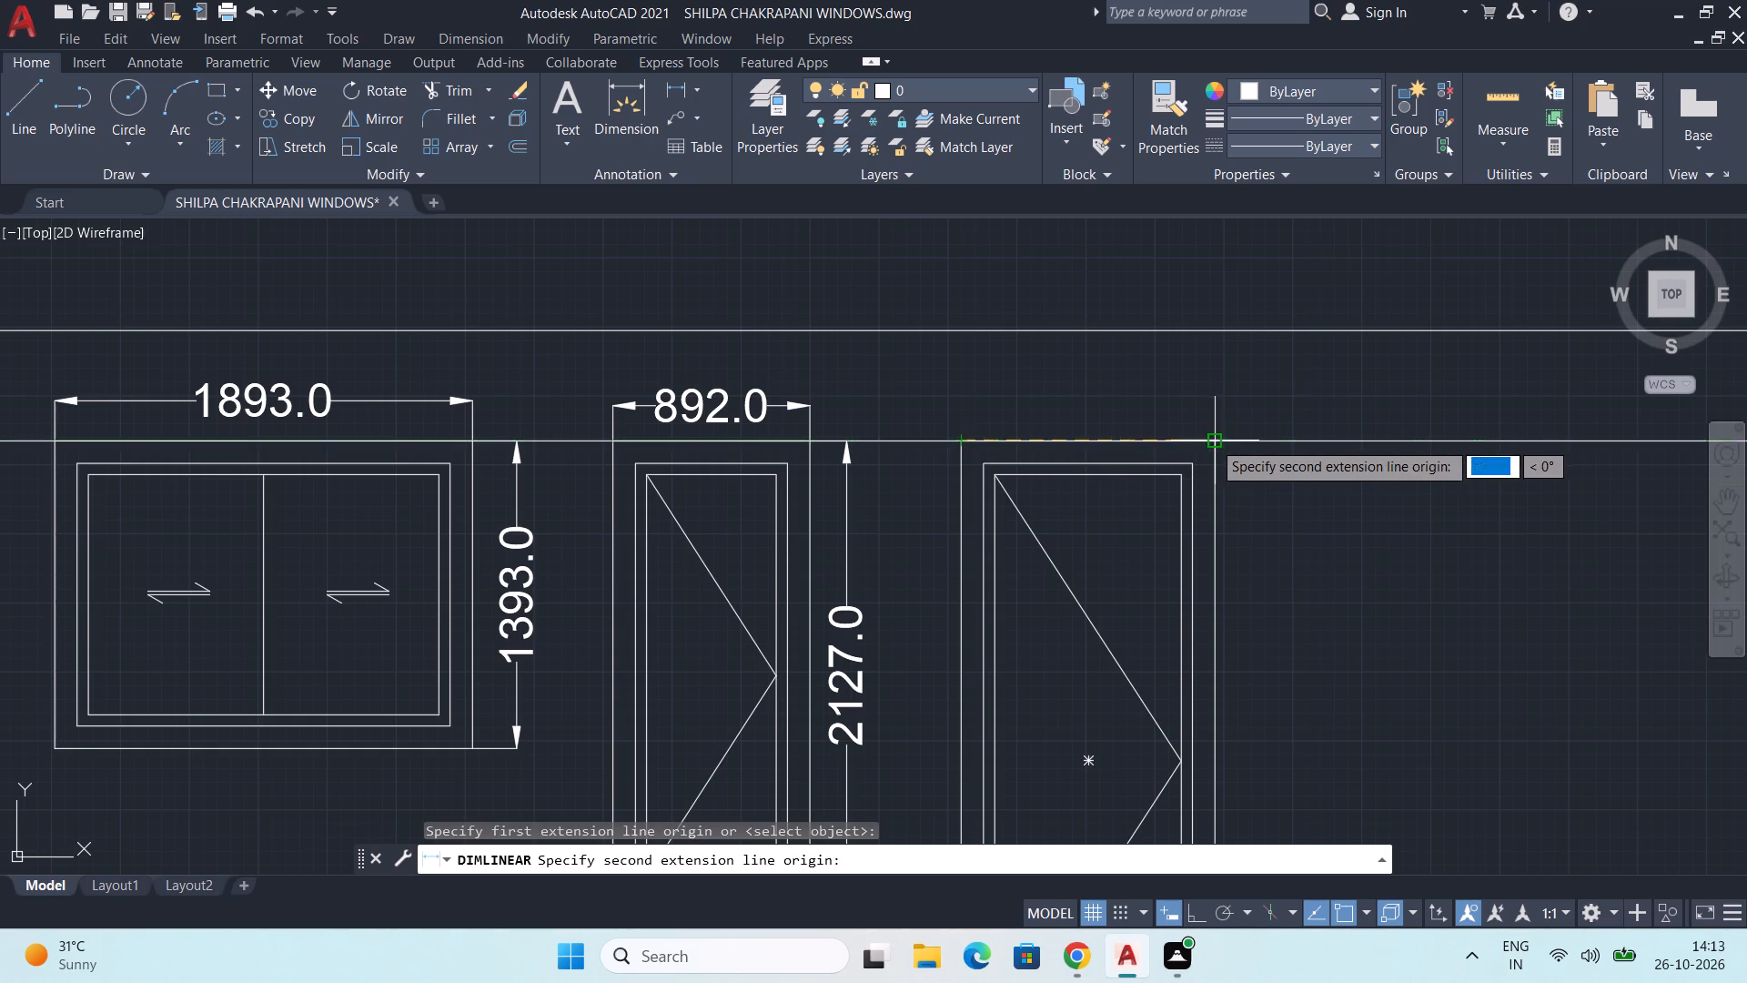
left_click(1217, 444)
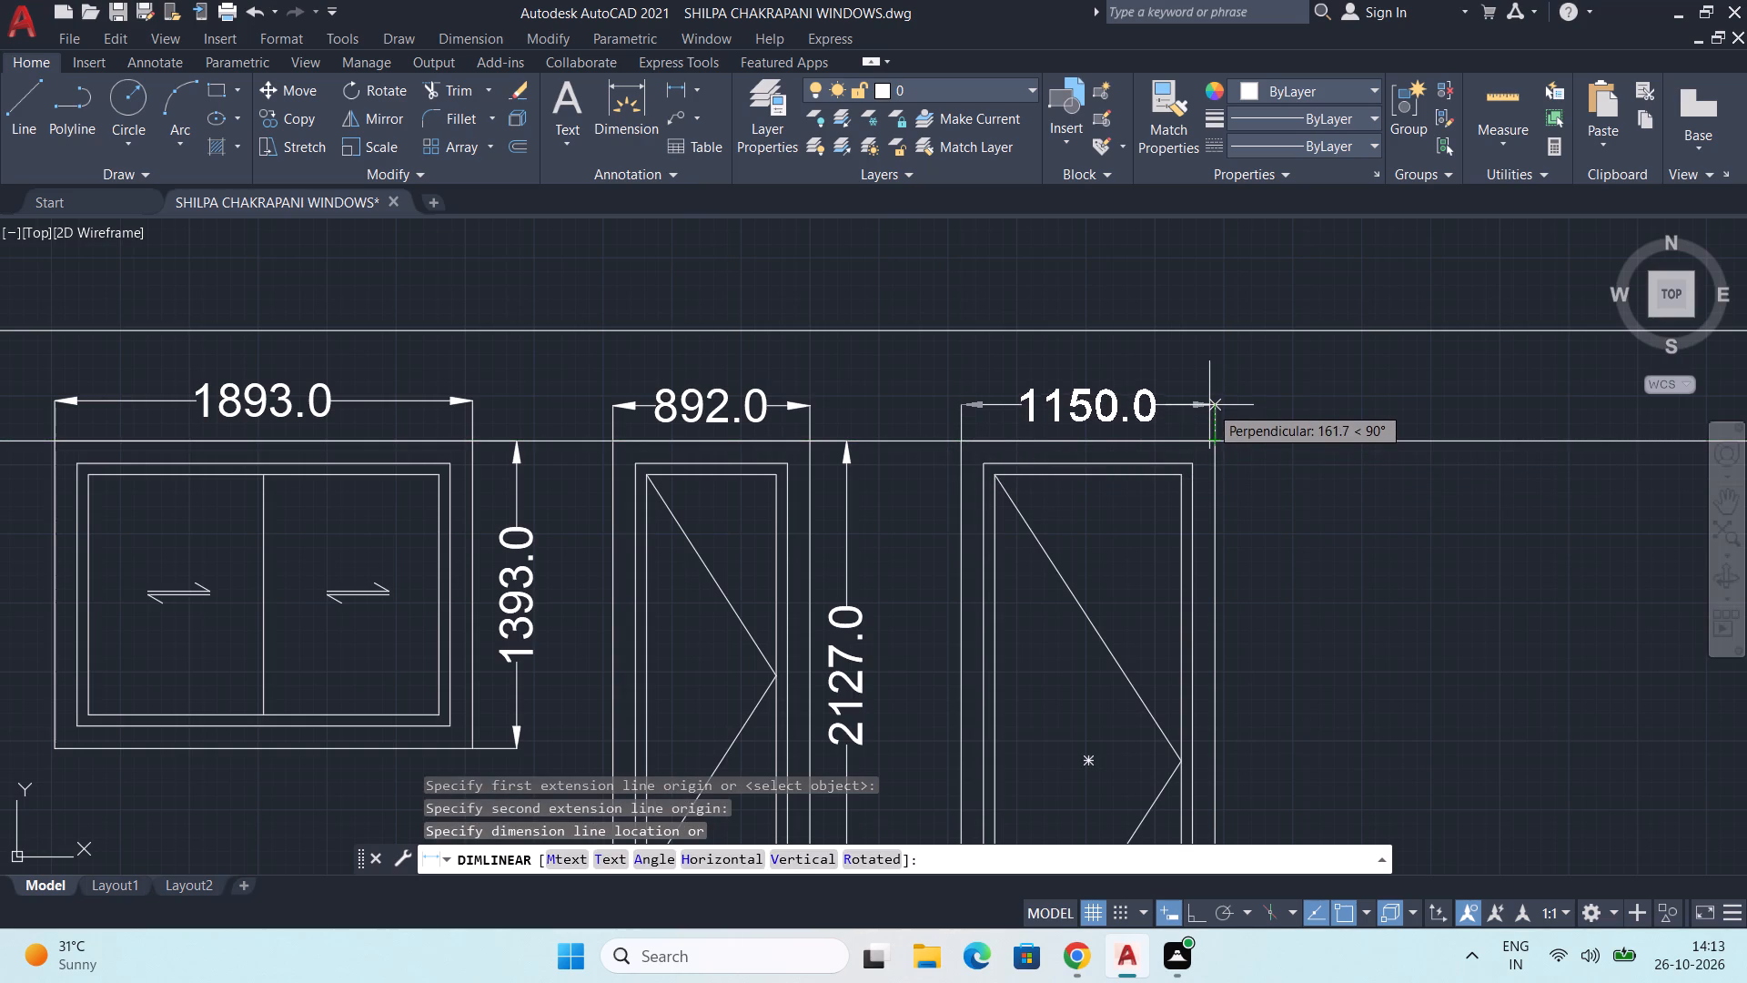
left_click(1206, 410)
Add a linear dimension for the overall height of the 1150 window just right of its frame.
middle_click_drag(1340, 557, 1349, 550)
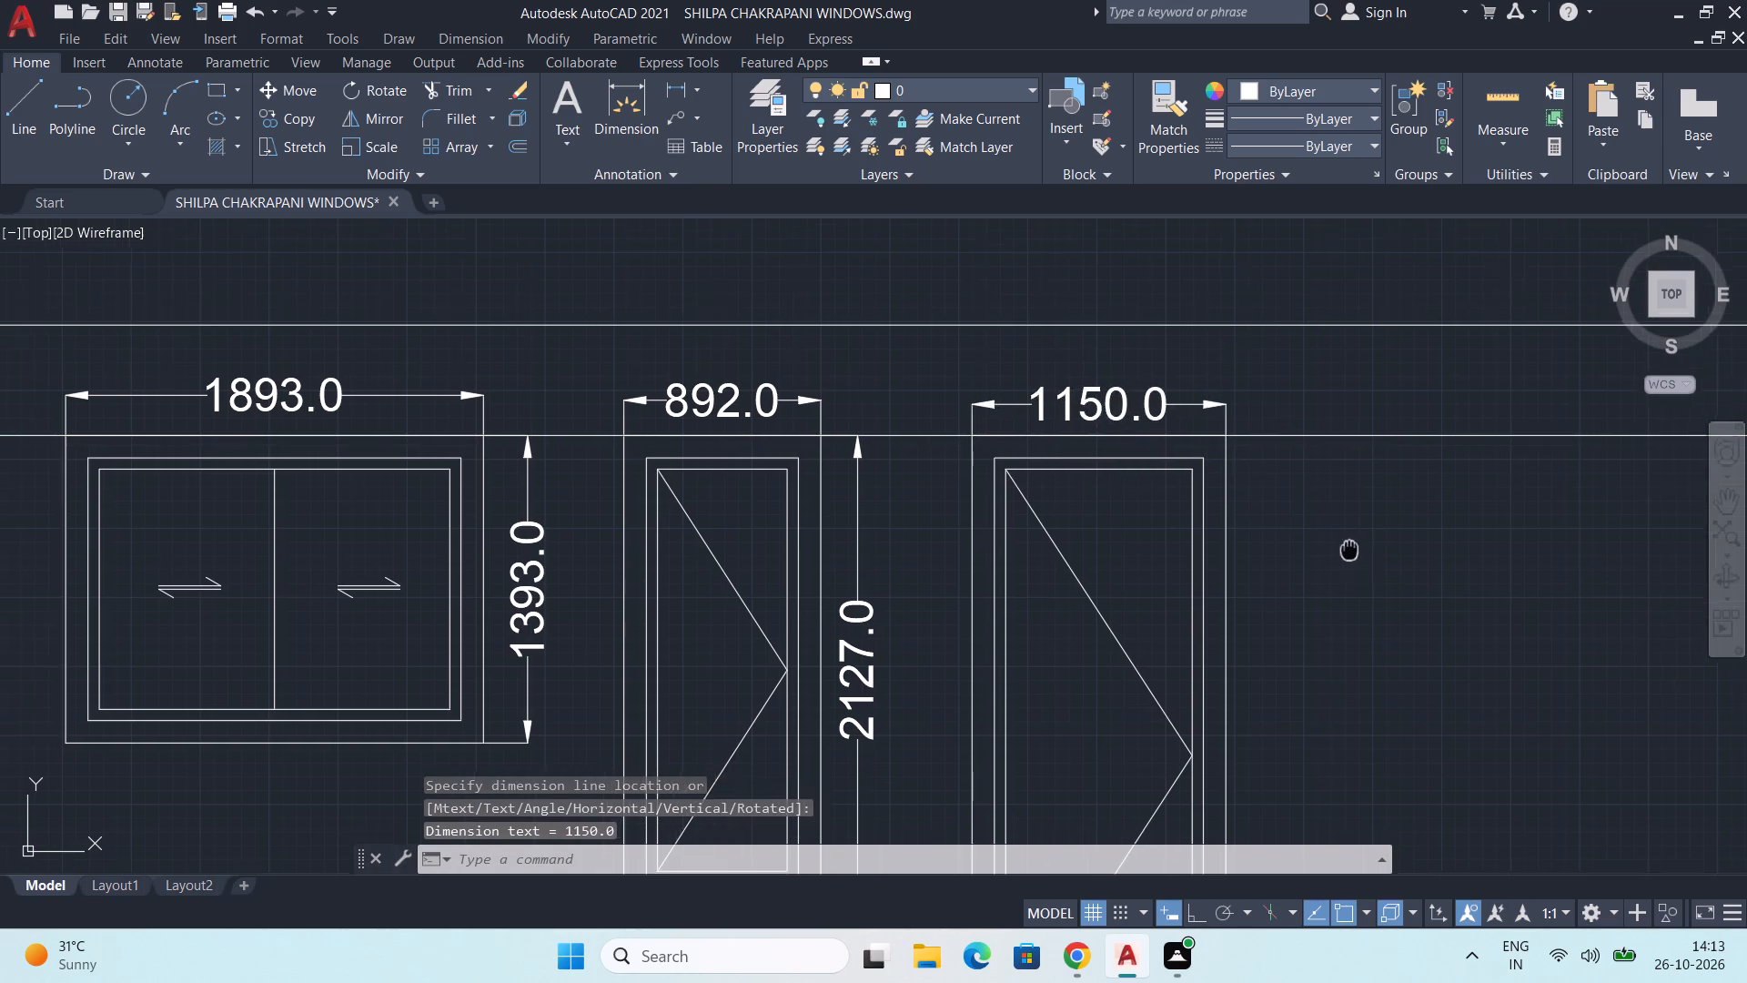
middle_click_drag(1349, 550, 1169, 480)
key("space")
left_click(1046, 360)
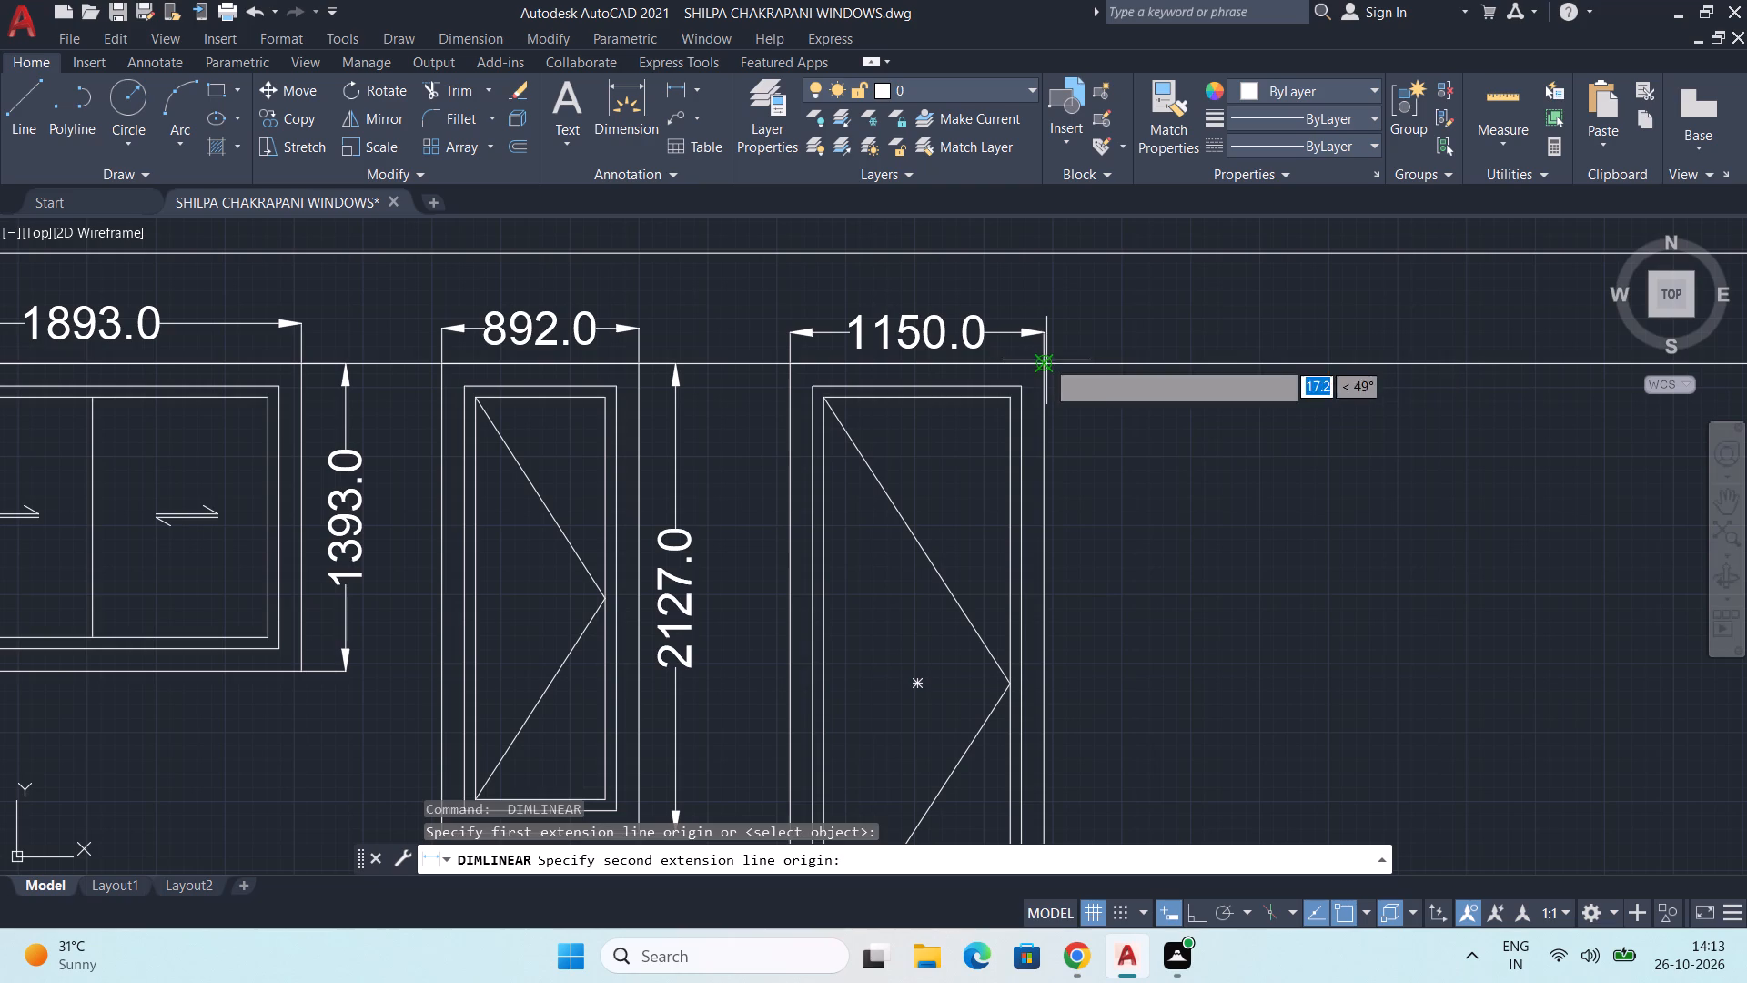
scroll(1072, 498, "down", 1)
middle_click_drag(1081, 614, 1070, 451)
scroll(1032, 652, "up", 2)
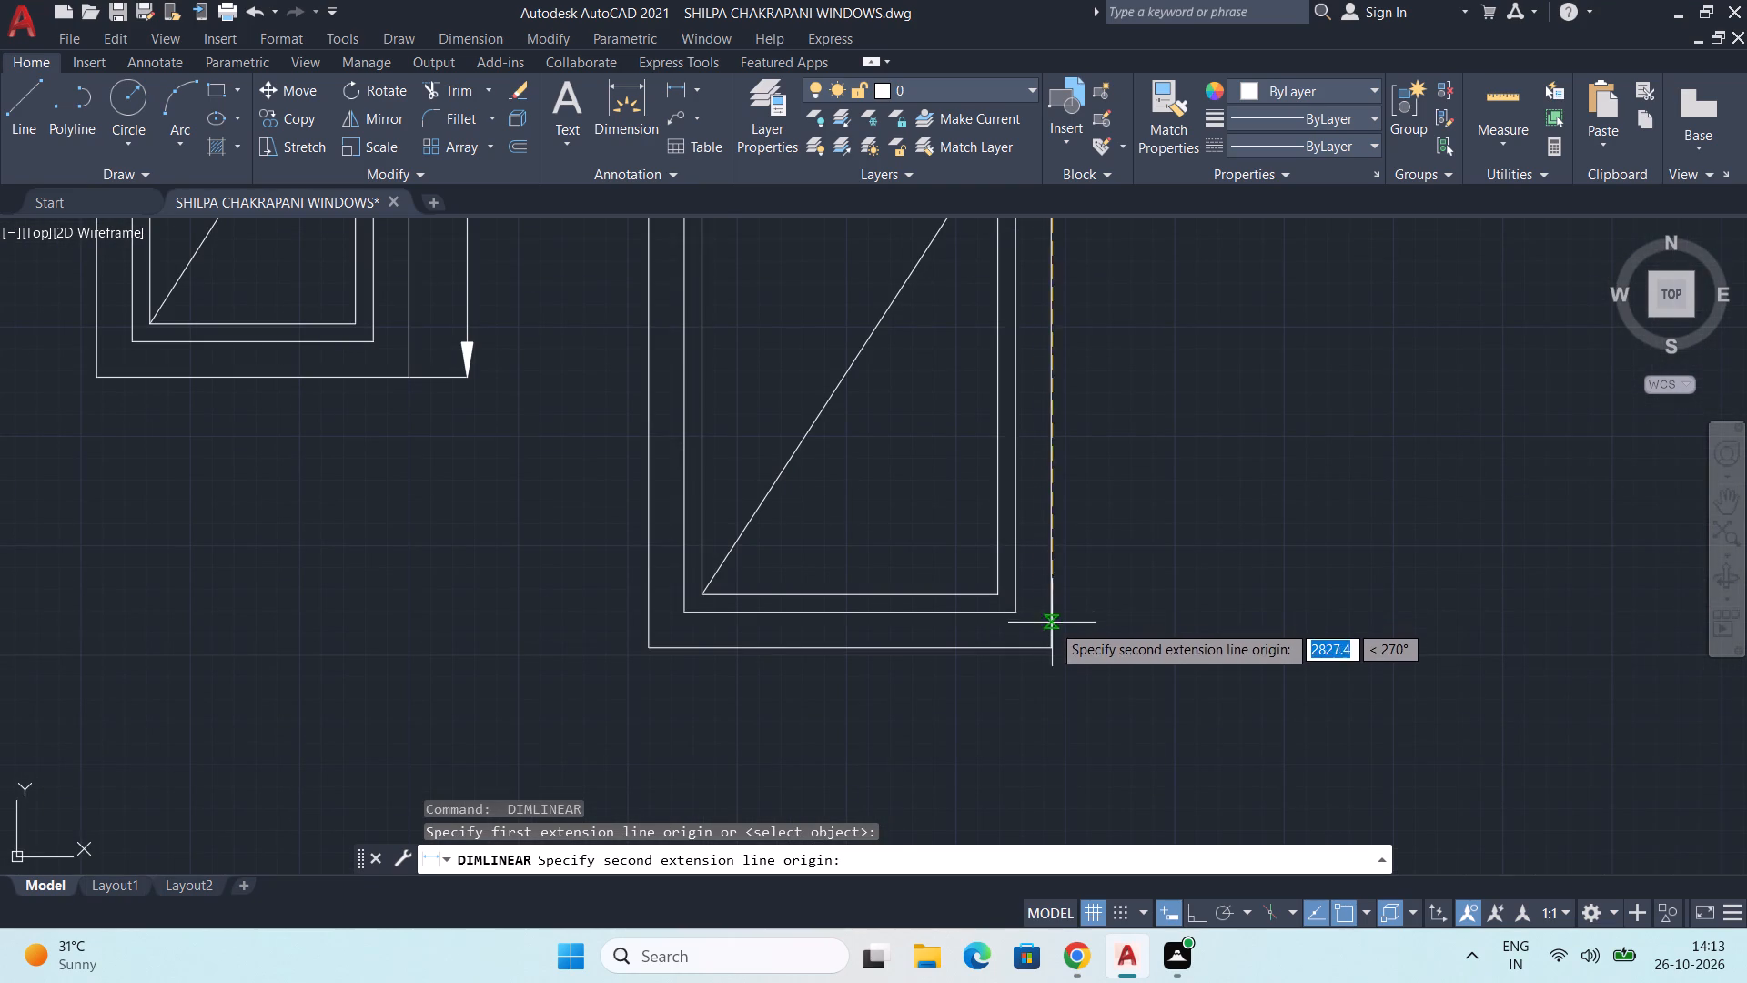
left_click(1053, 646)
scroll(1115, 631, "down", 2)
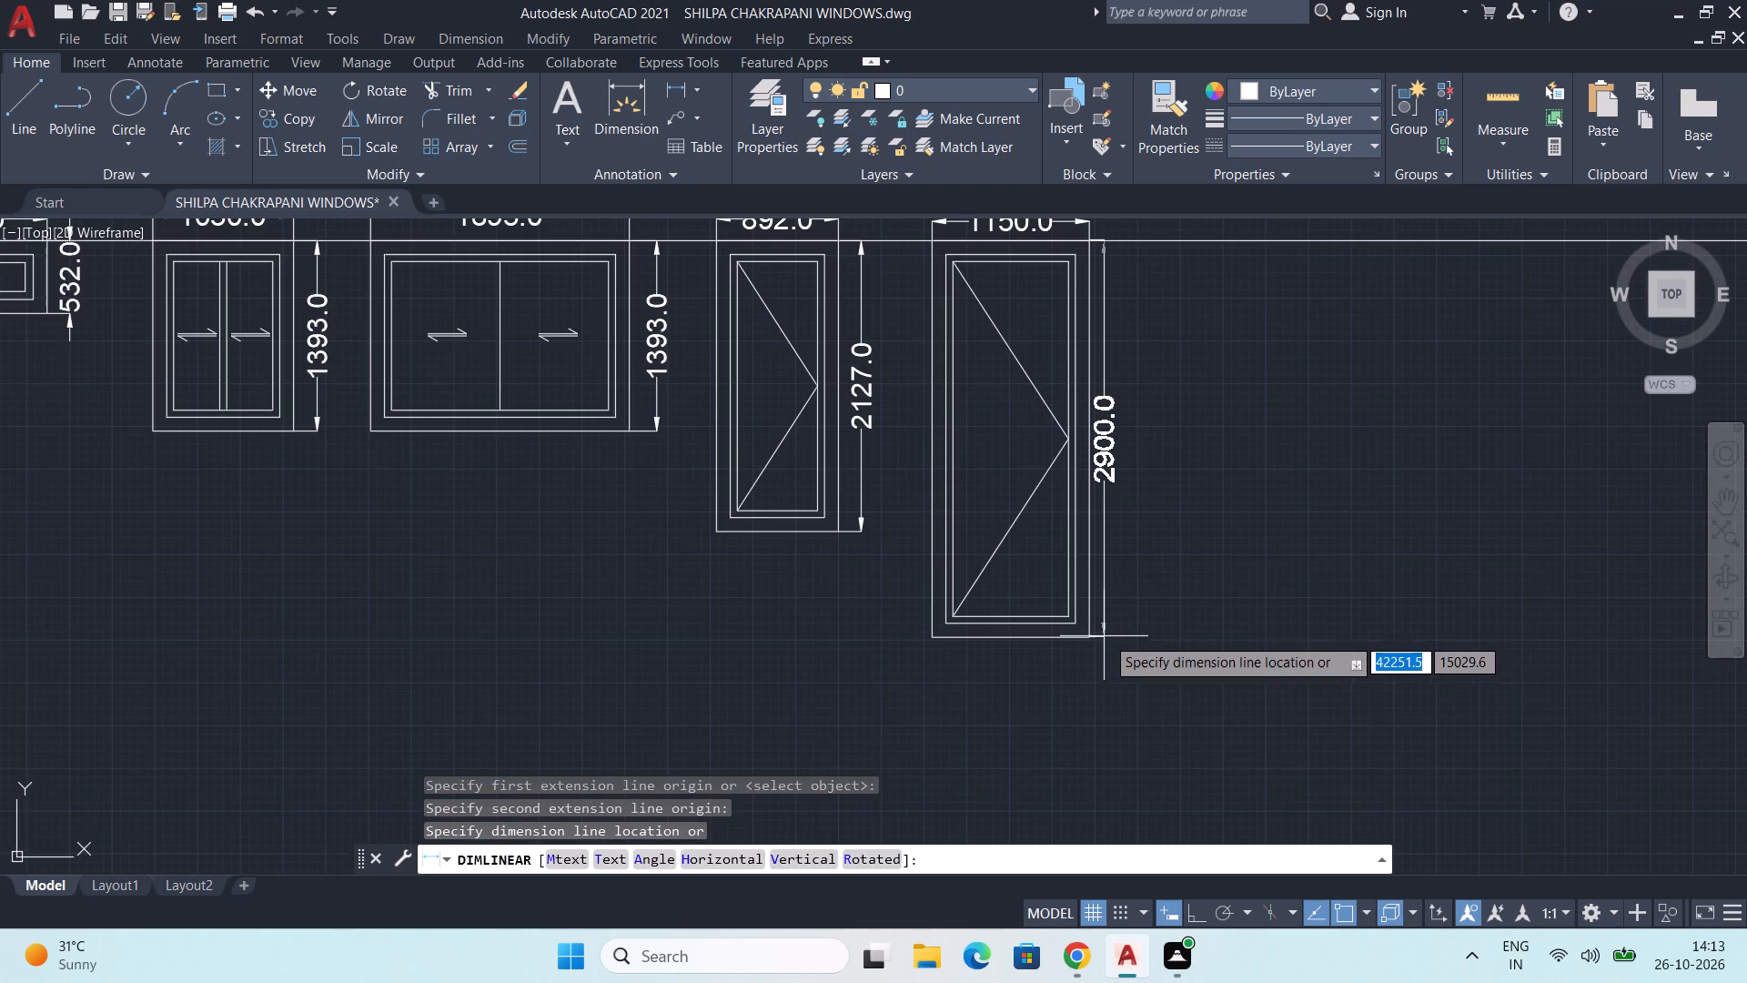
left_click(1116, 637)
Review both rows of dimensioned window elevations and the OUT HOUSE title above the first row.
scroll(1128, 599, "down", 1)
middle_click_drag(1146, 639, 1150, 638)
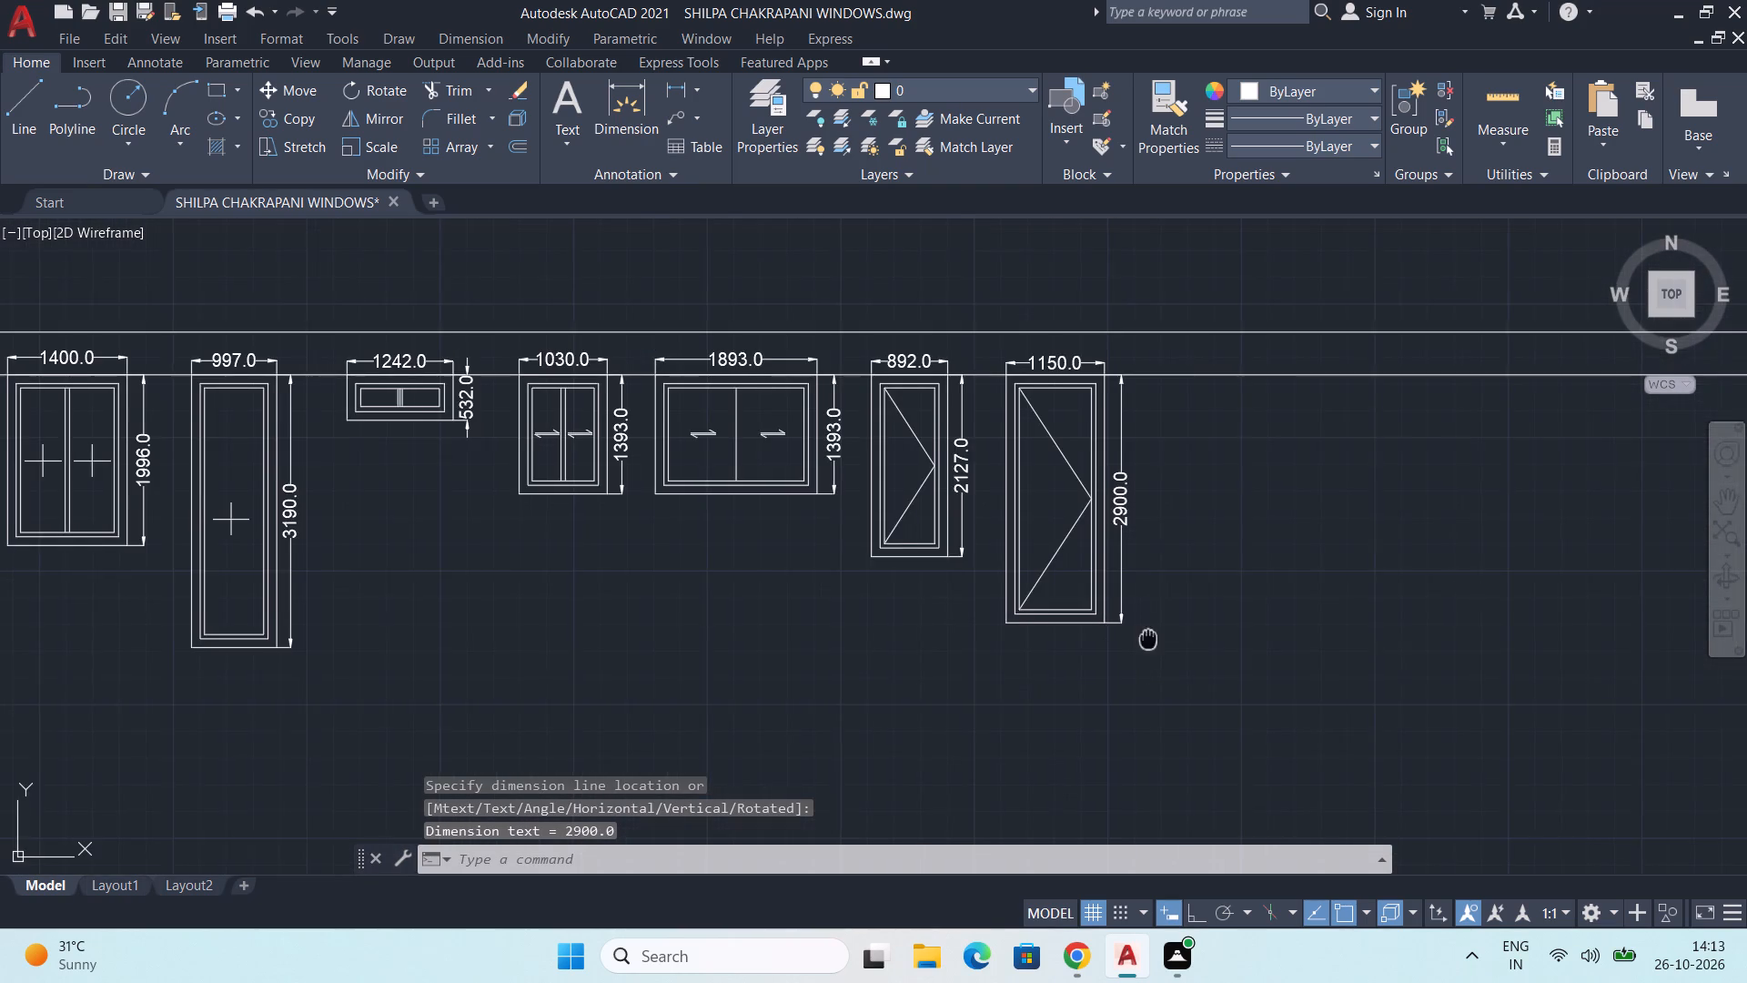
middle_click_drag(1150, 638, 1117, 573)
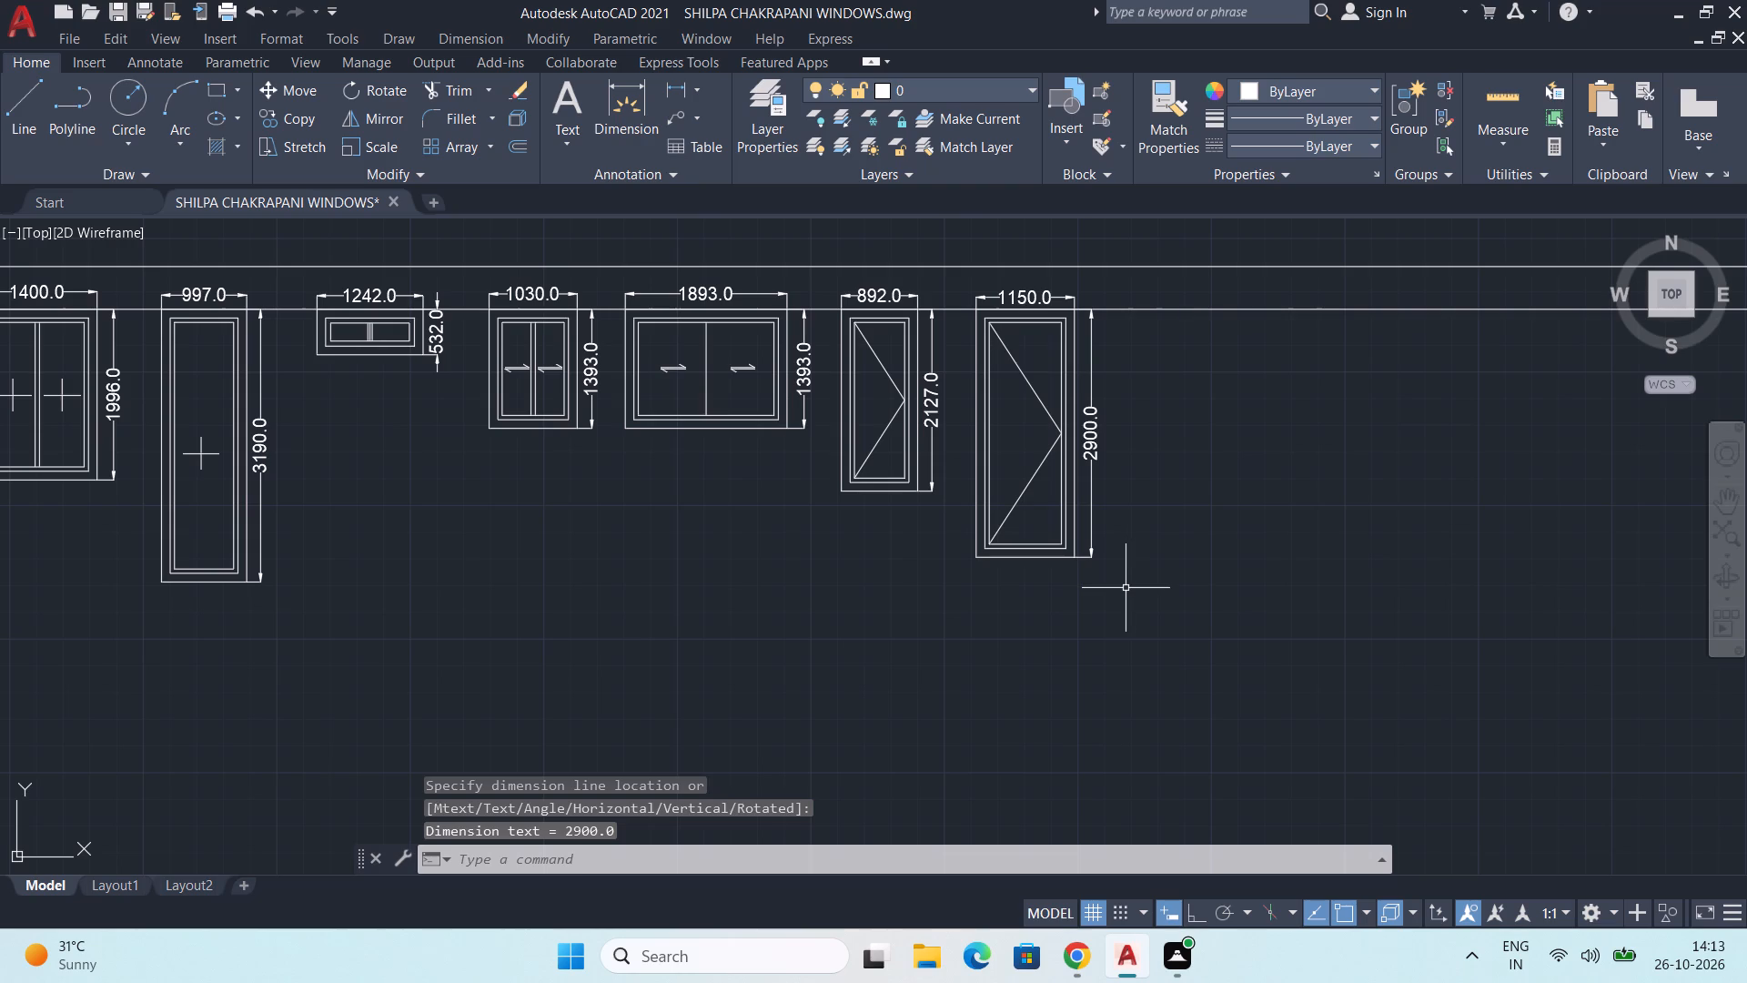
scroll(913, 585, "down", 3)
middle_click_drag(919, 601, 957, 540)
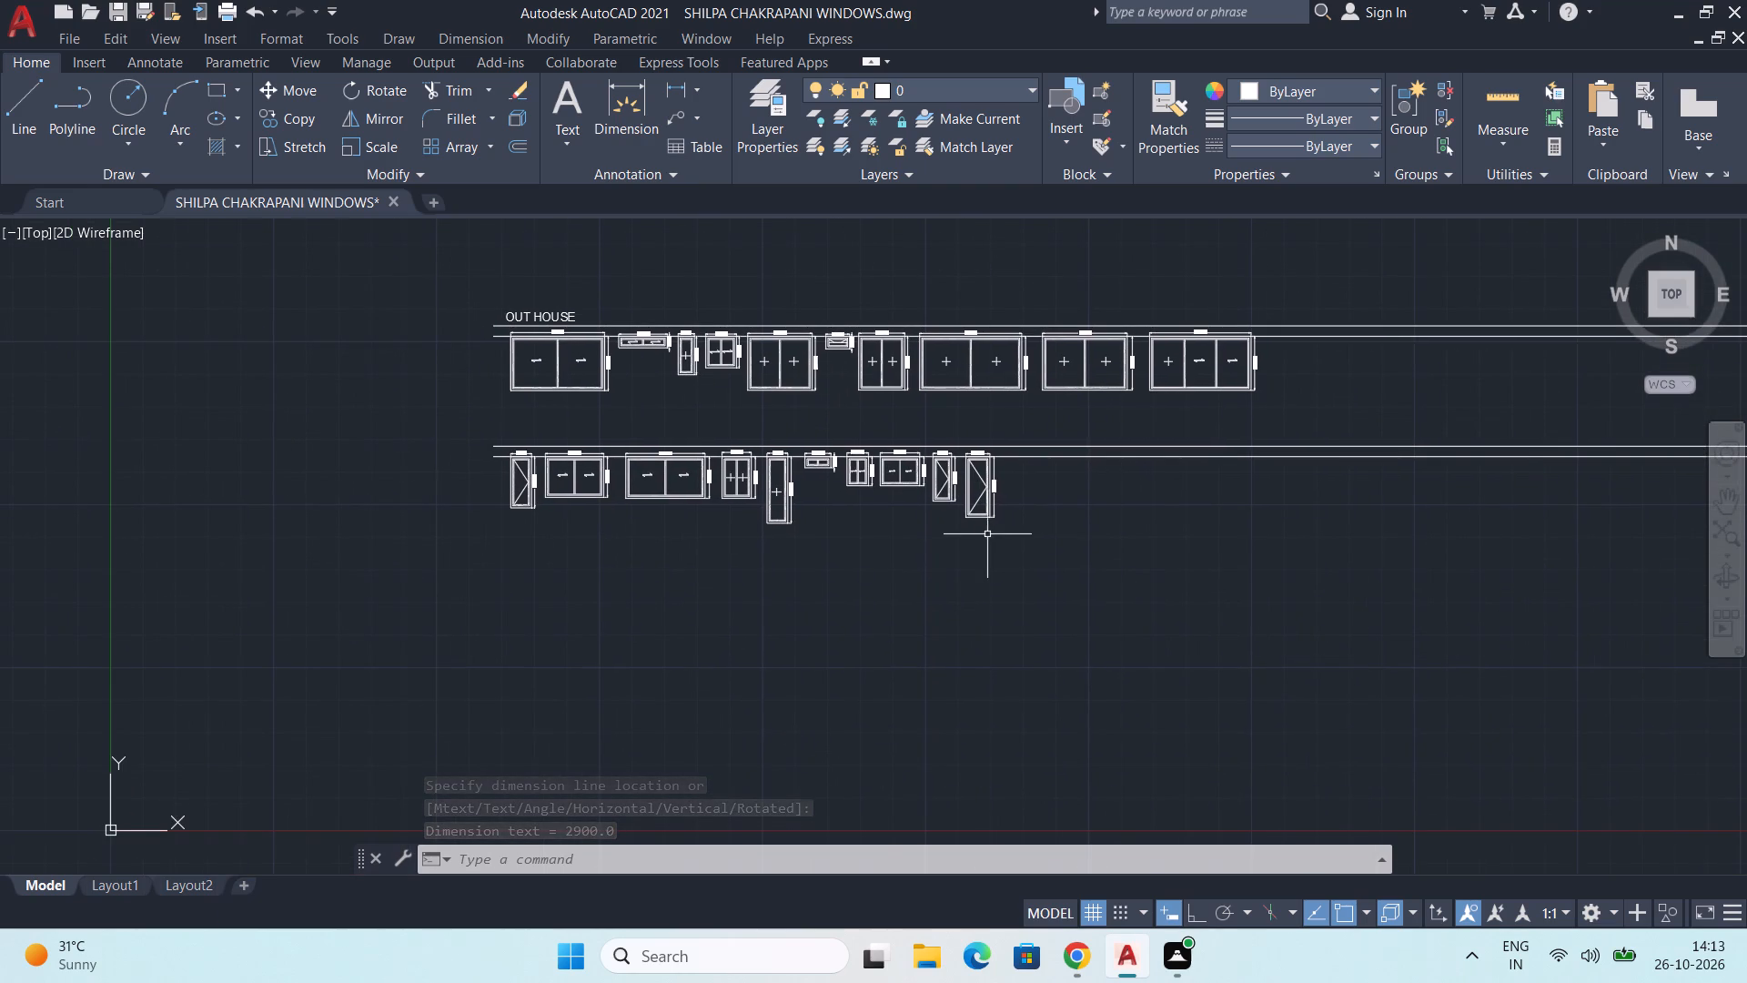
scroll(977, 430, "up", 2)
middle_click_drag(661, 577, 773, 460)
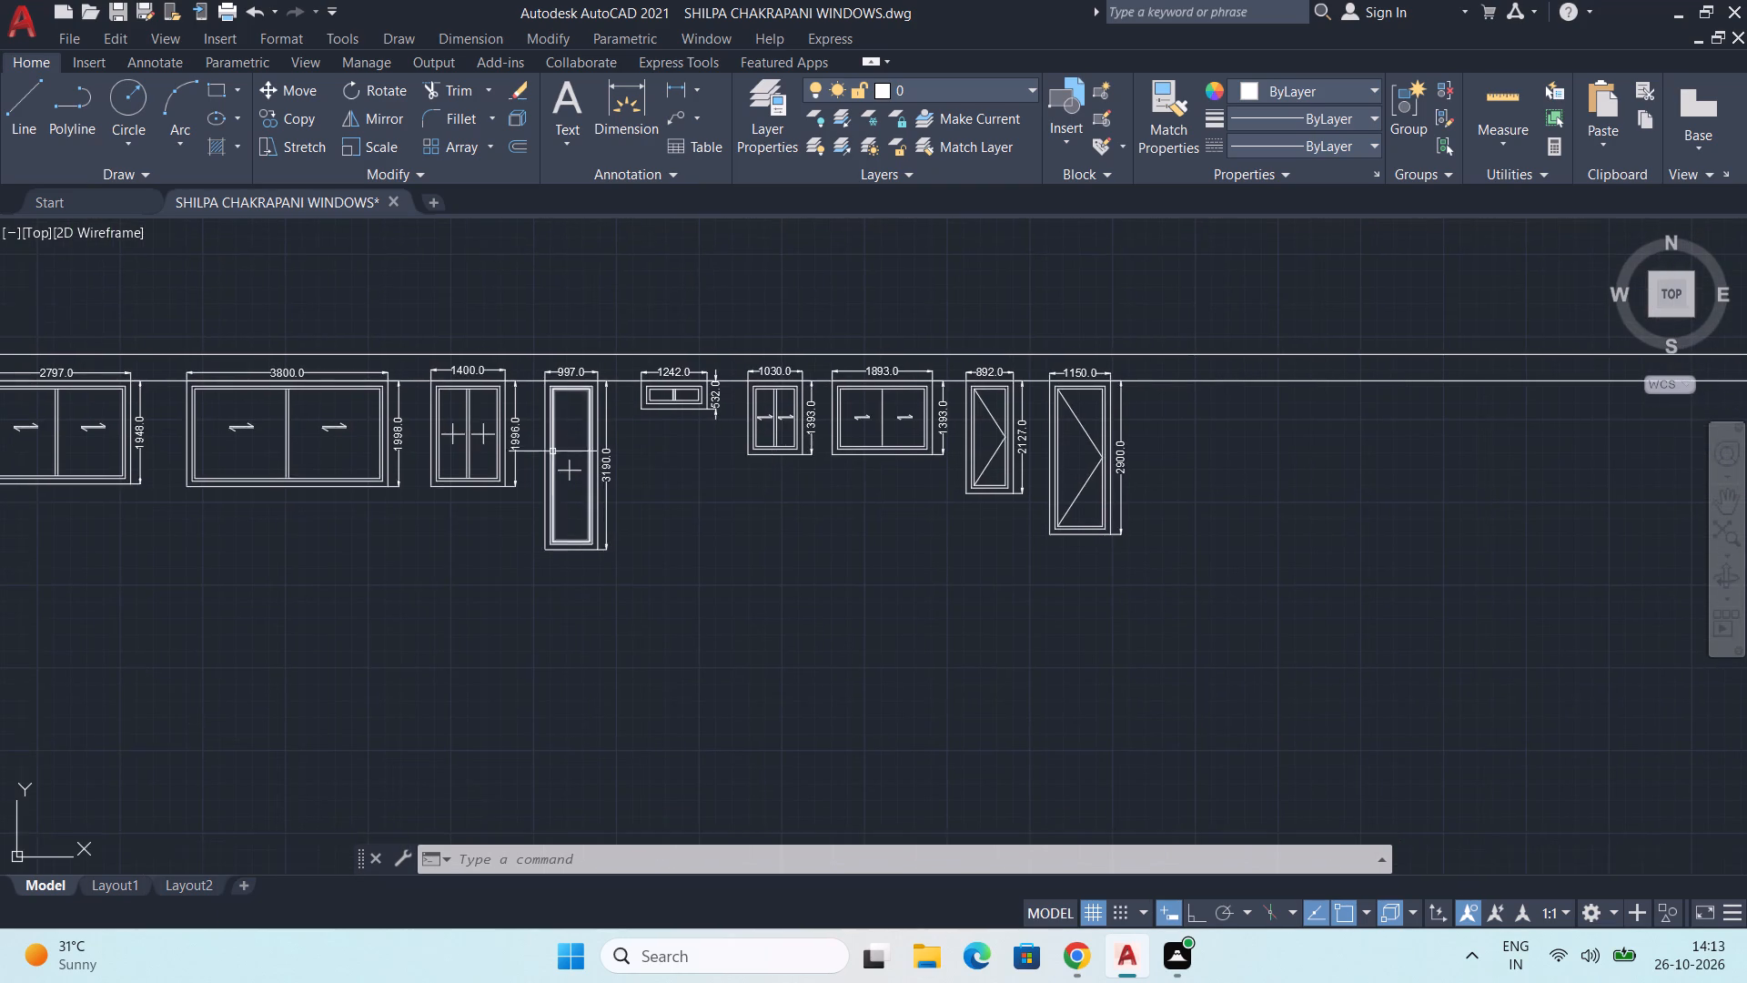
scroll(552, 451, "down", 2)
middle_click_drag(275, 426, 321, 451)
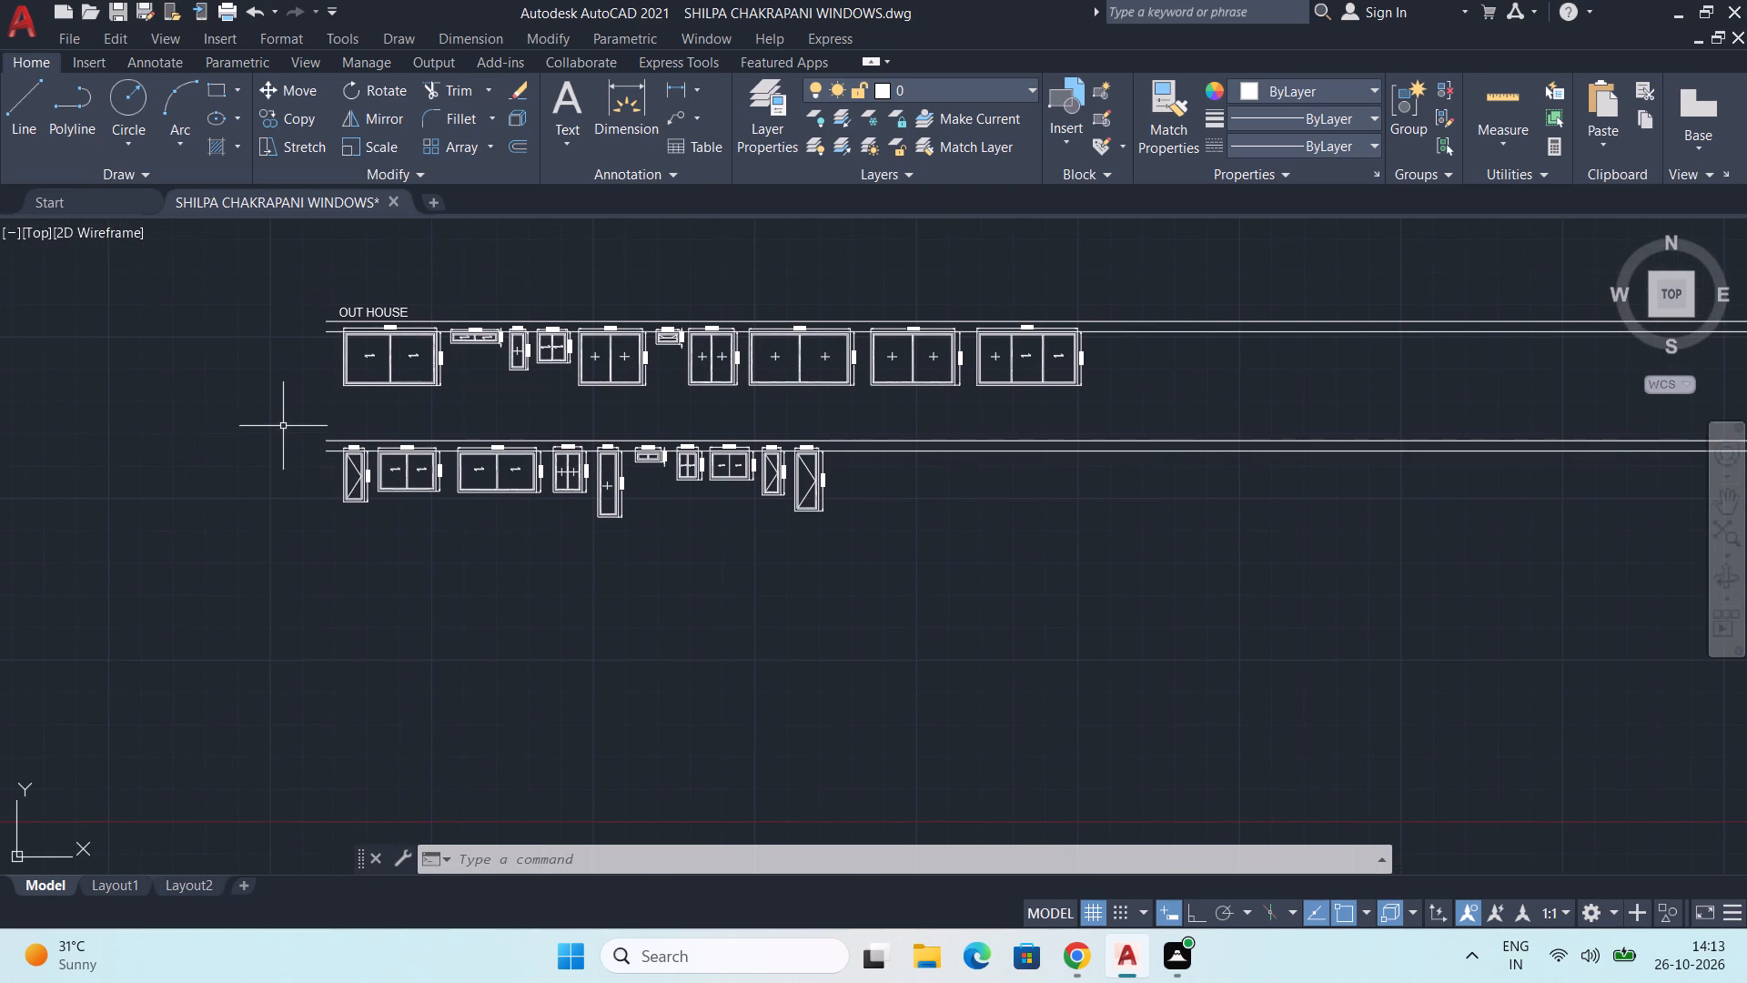
middle_click_drag(264, 450, 339, 450)
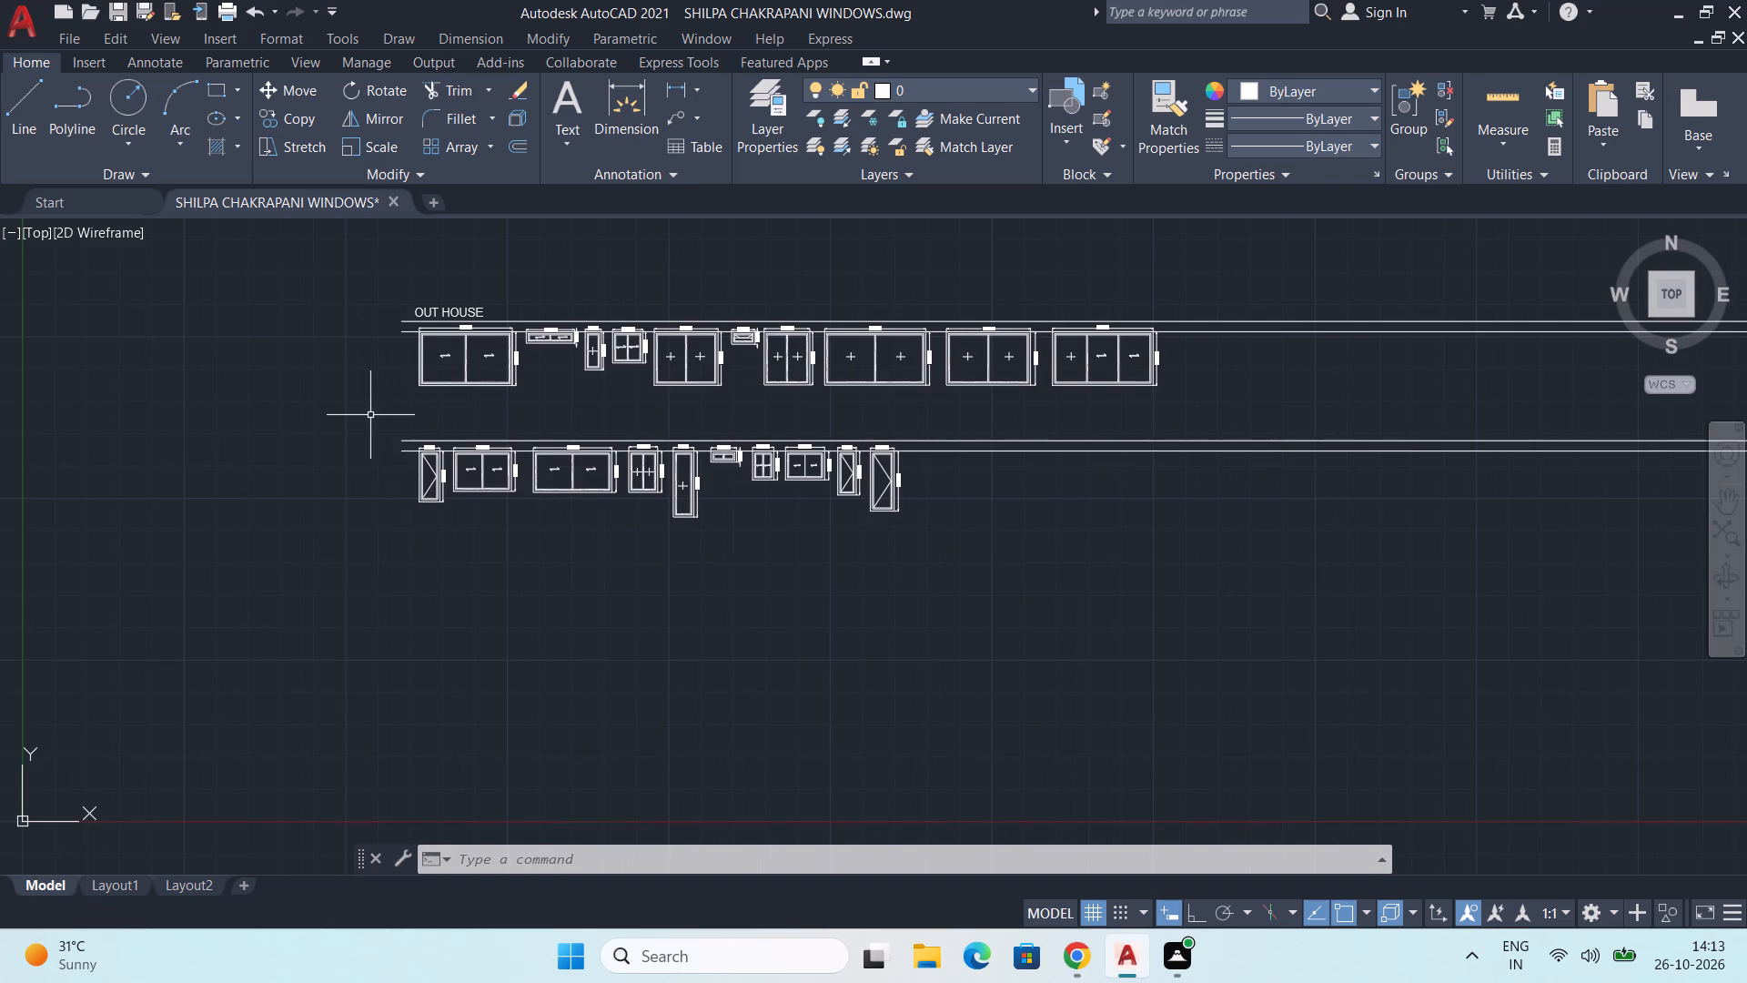
scroll(364, 396, "up", 1)
middle_click_drag(369, 385, 420, 461)
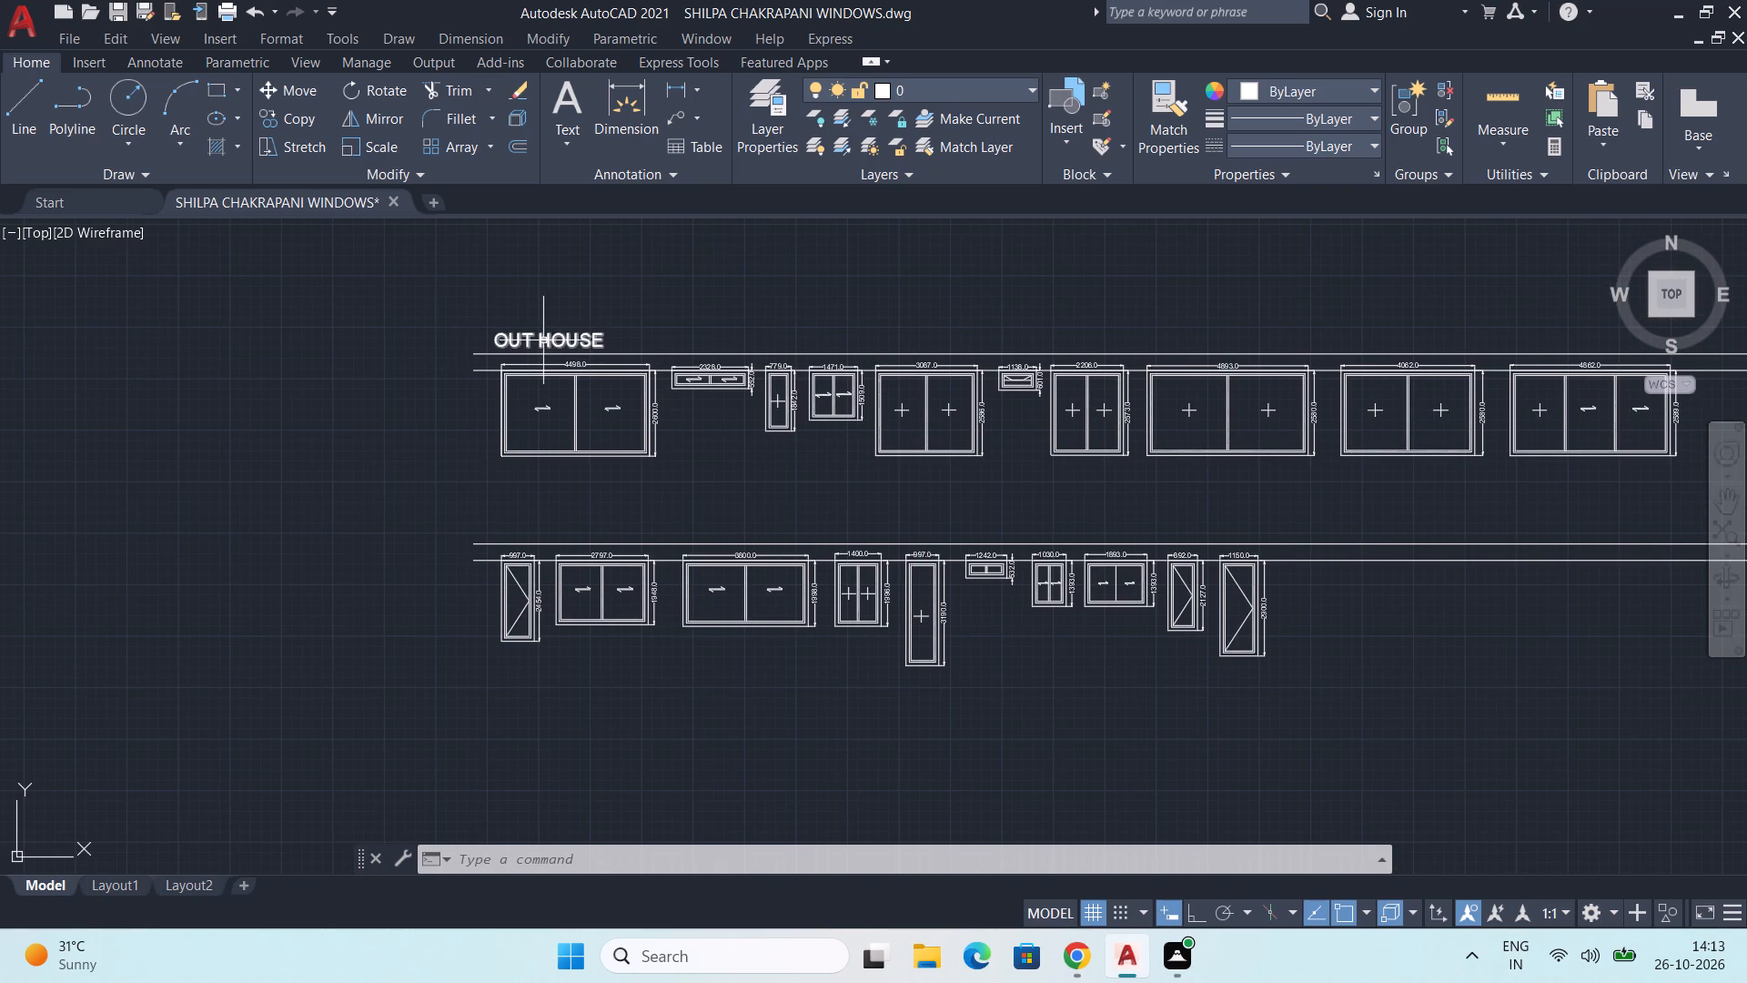
Copy the OUT HOUSE title straight down to just above the upper line of the second window row.
left_click(543, 340)
type("CO")
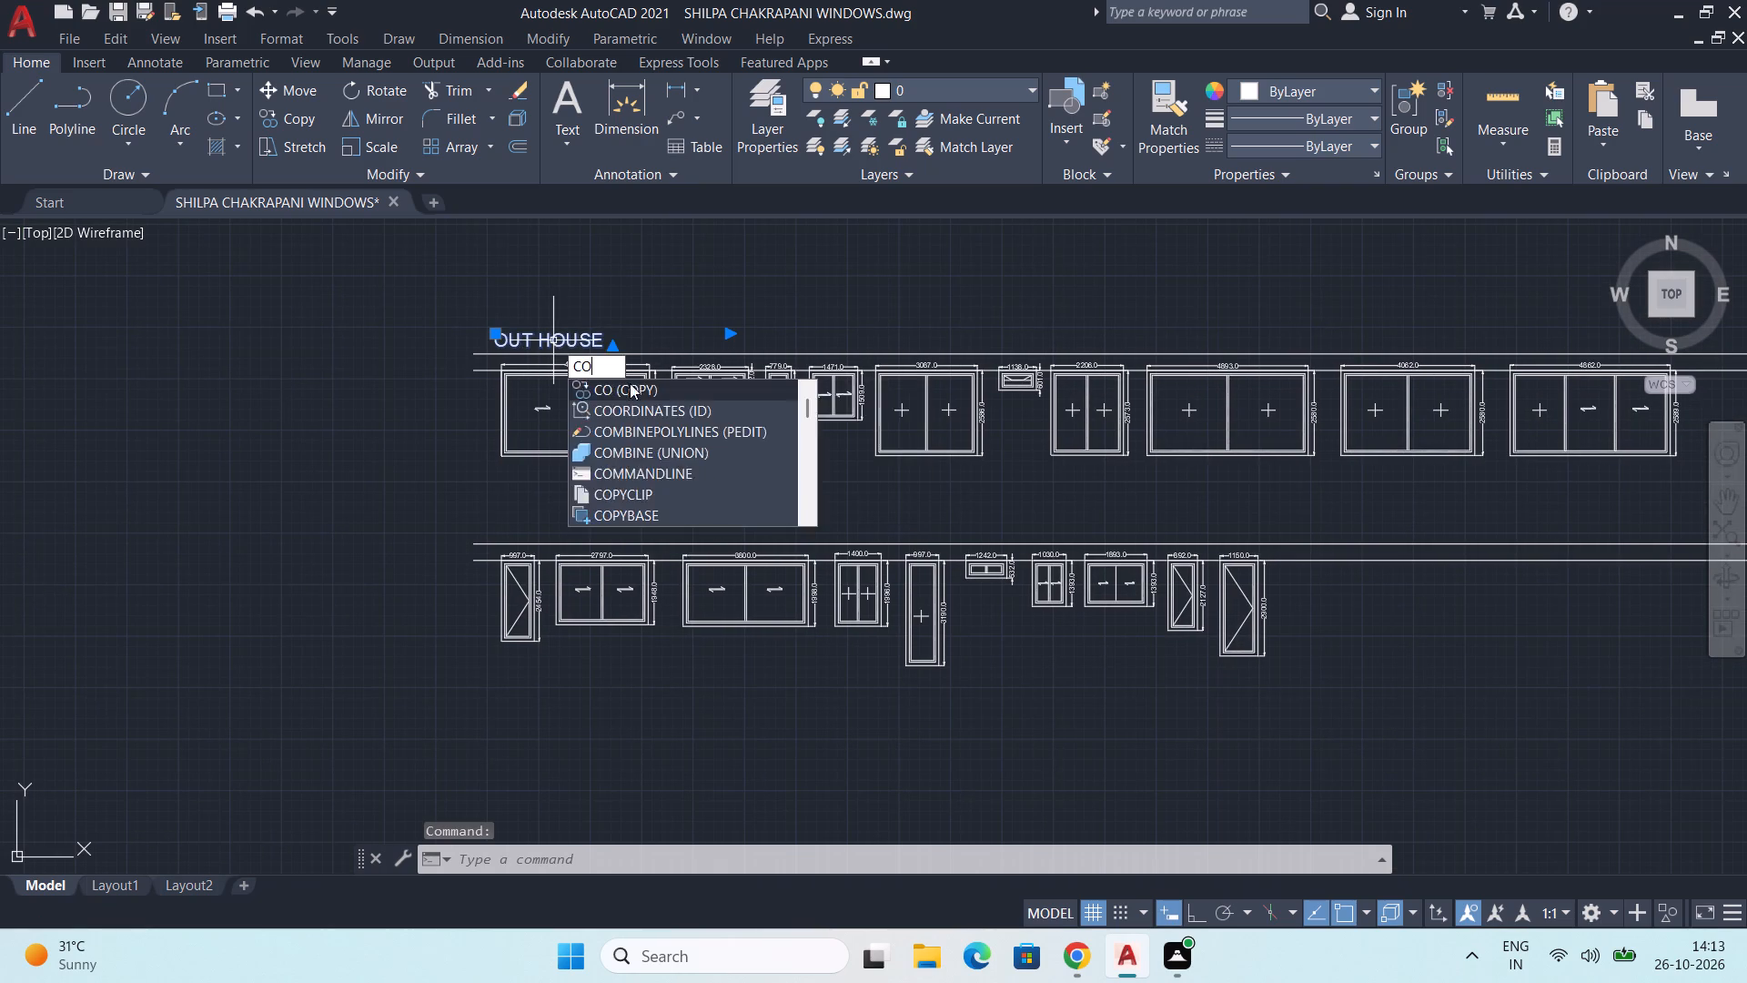
key("Return")
left_click(536, 341)
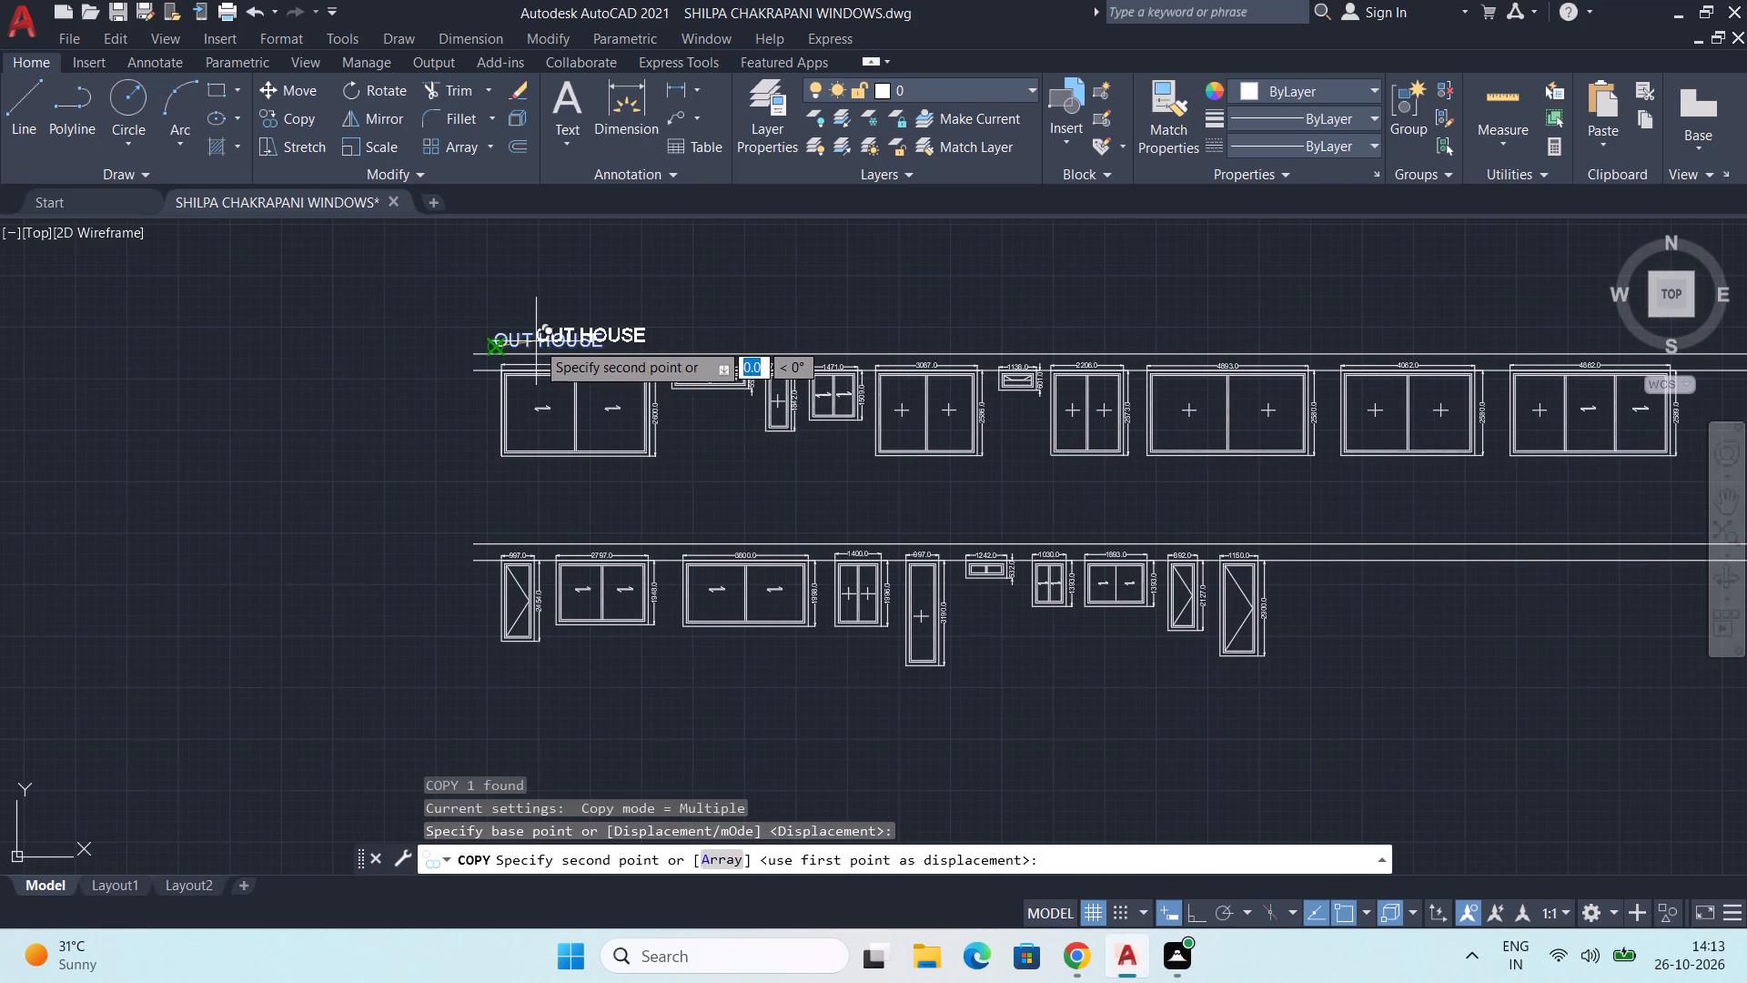
scroll(504, 552, "up", 2)
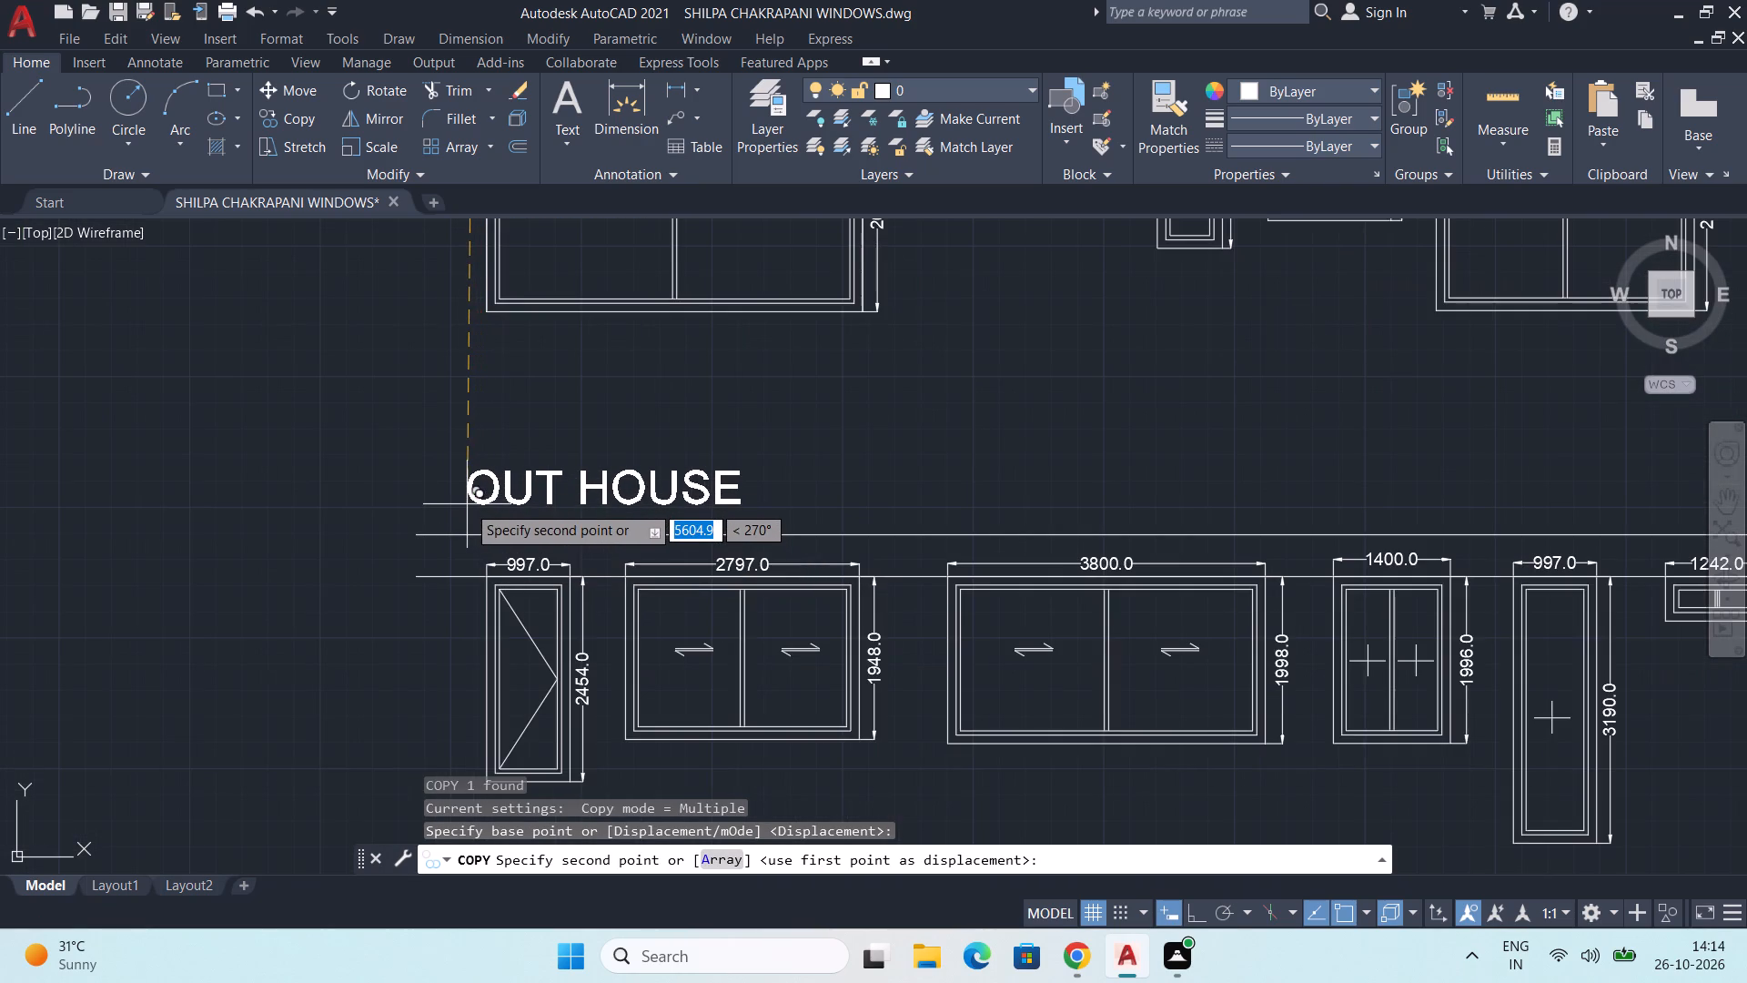
key("F8")
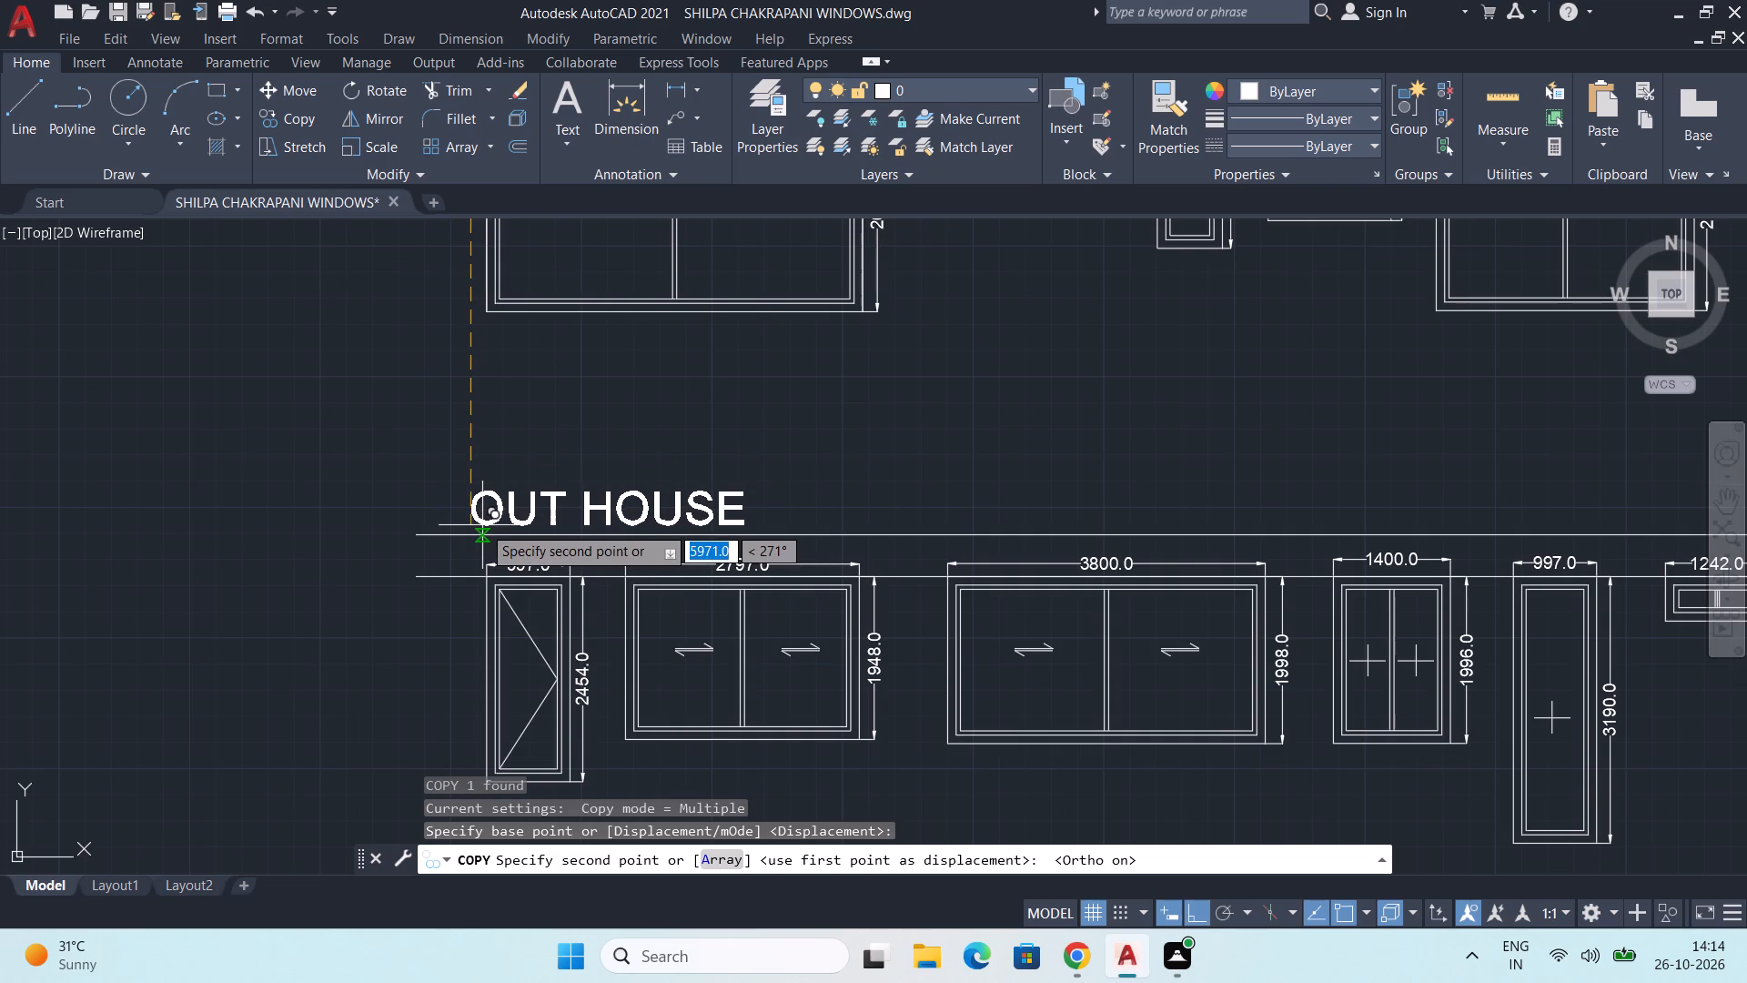
left_click(482, 525)
key("Escape")
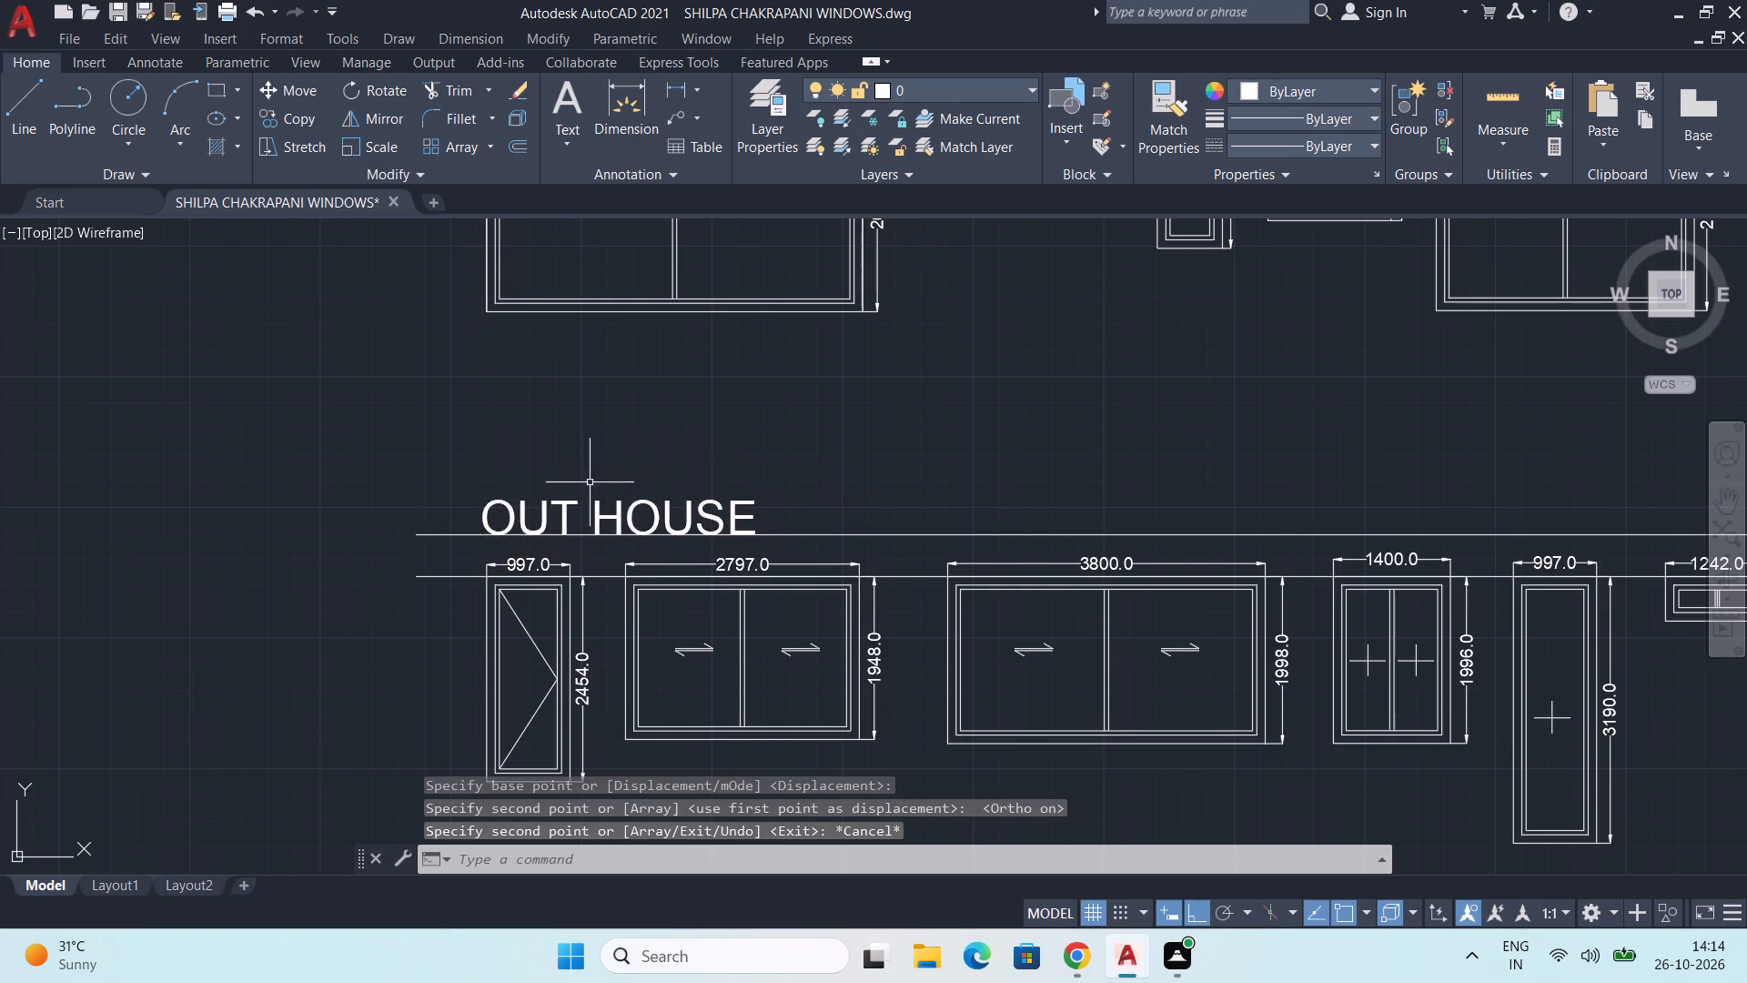
Change the copied title's text to SECURITY ROOM.
scroll(537, 526, "up", 2)
double_click(552, 509)
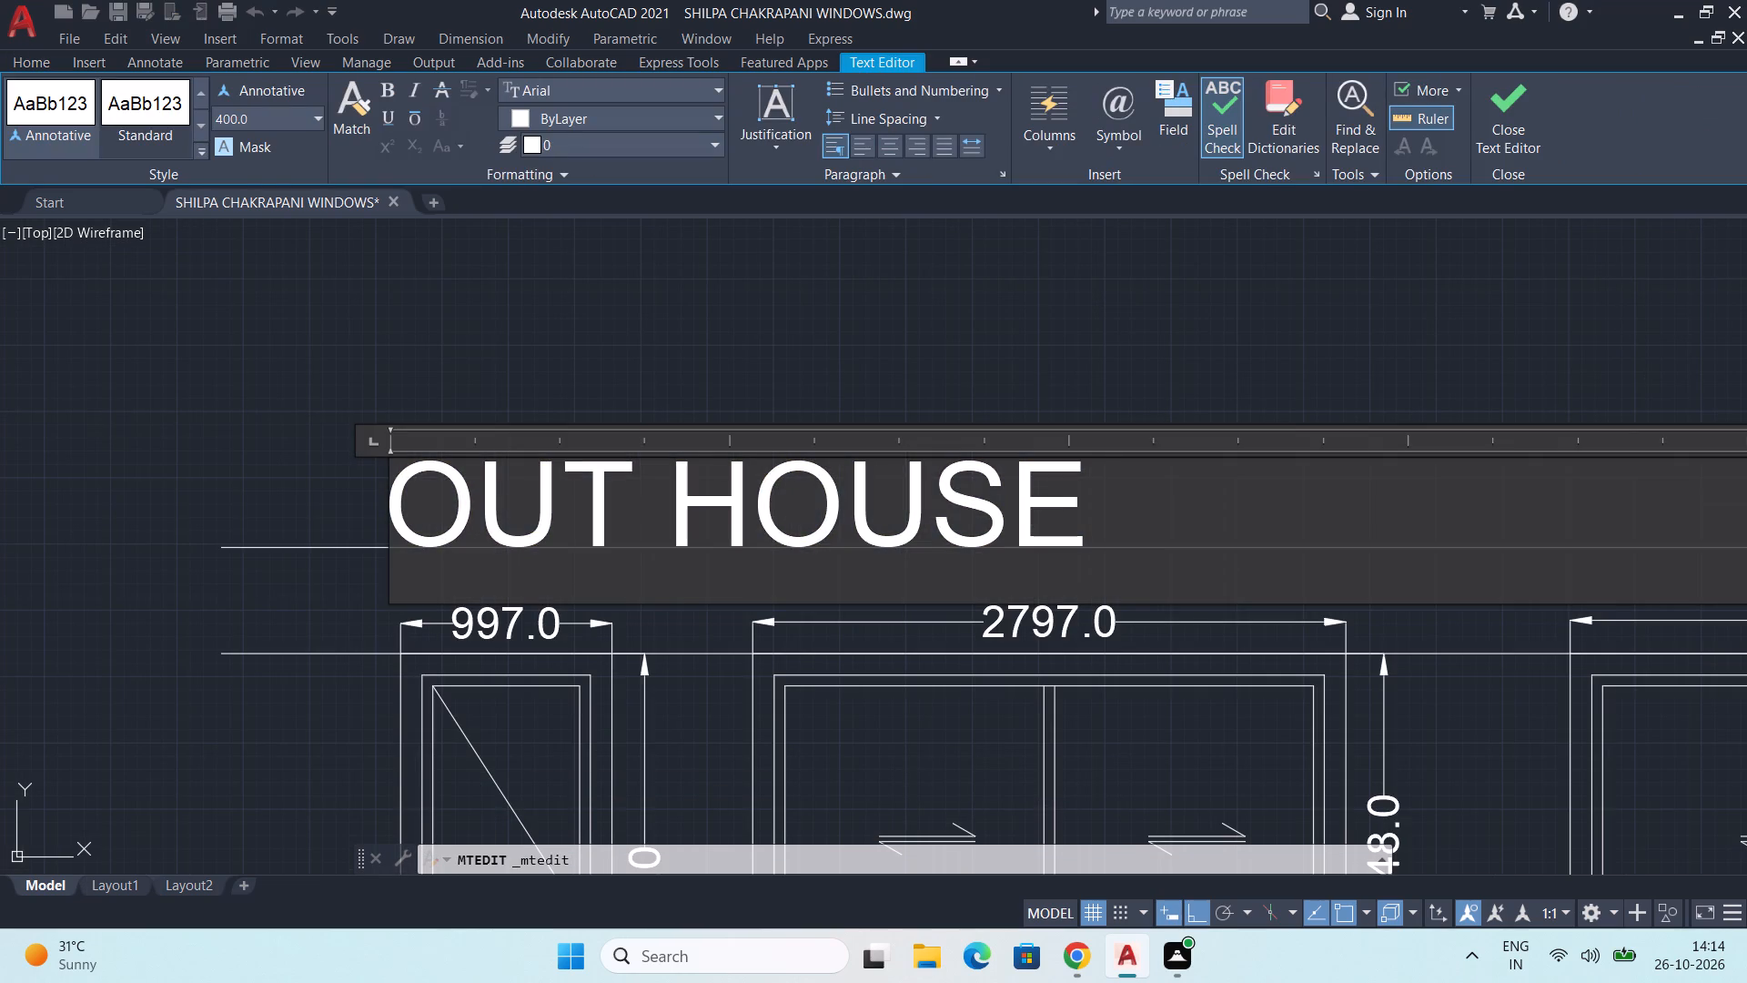
left_click_drag(1120, 503, 379, 516)
type("SE")
type("CURITY")
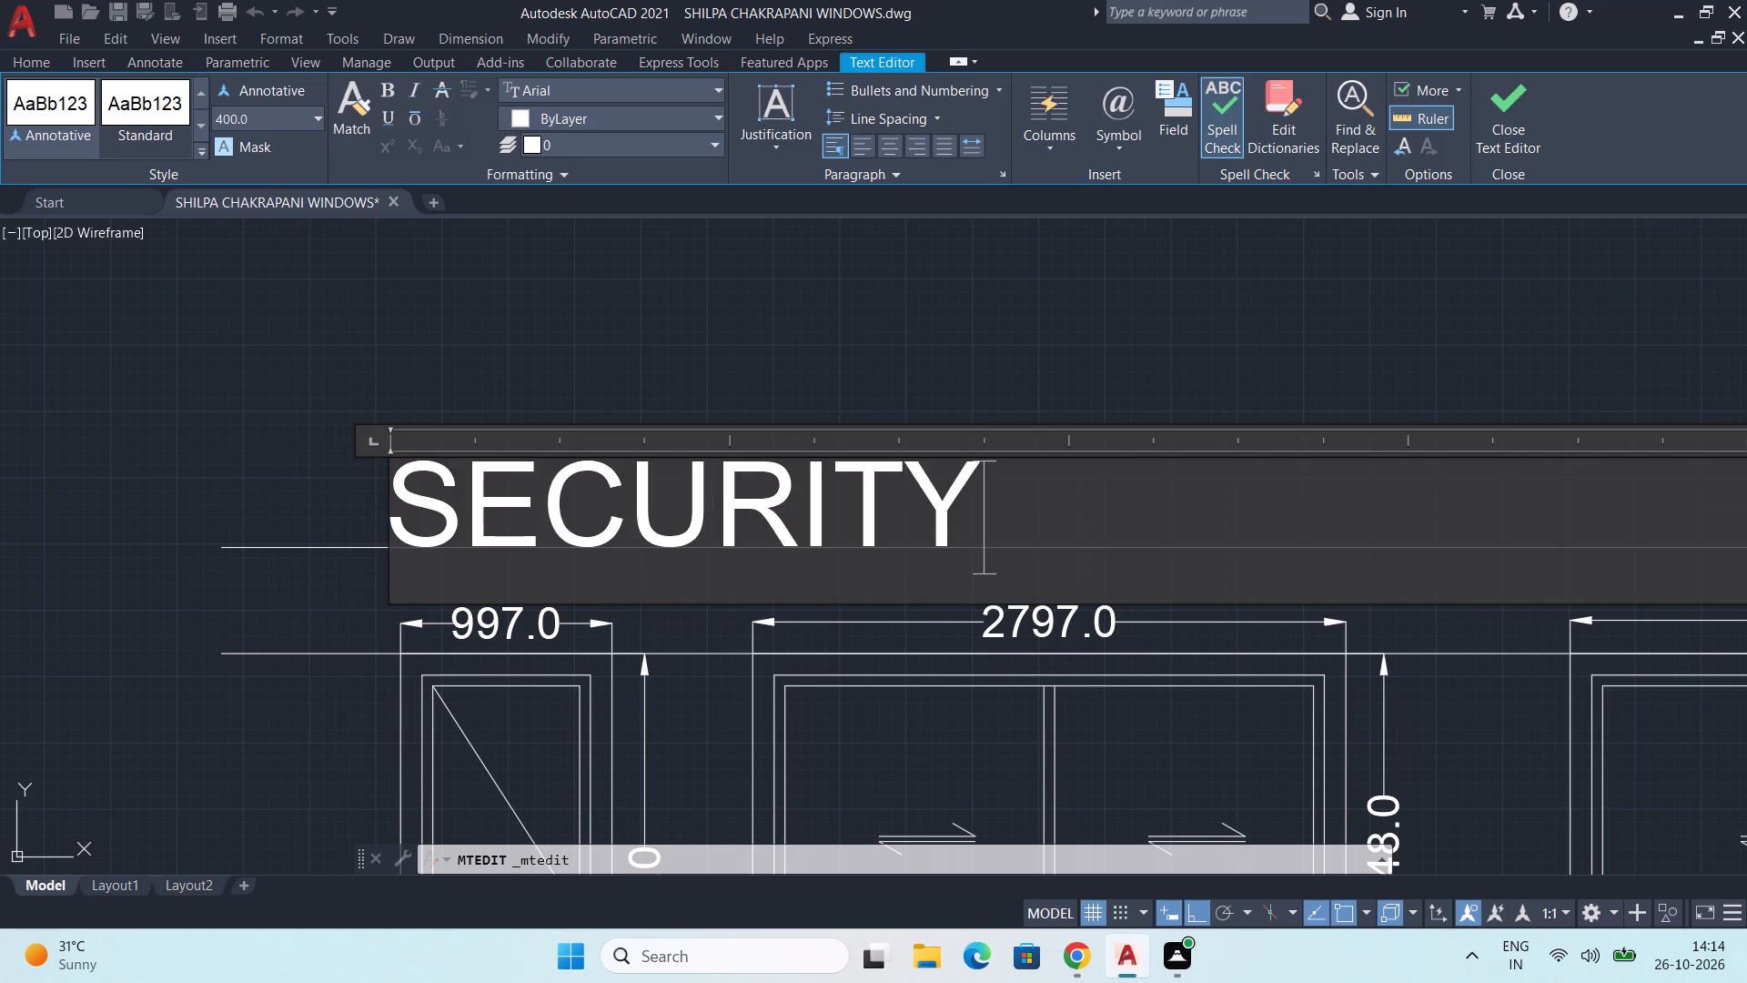
key("space")
type("ROOM")
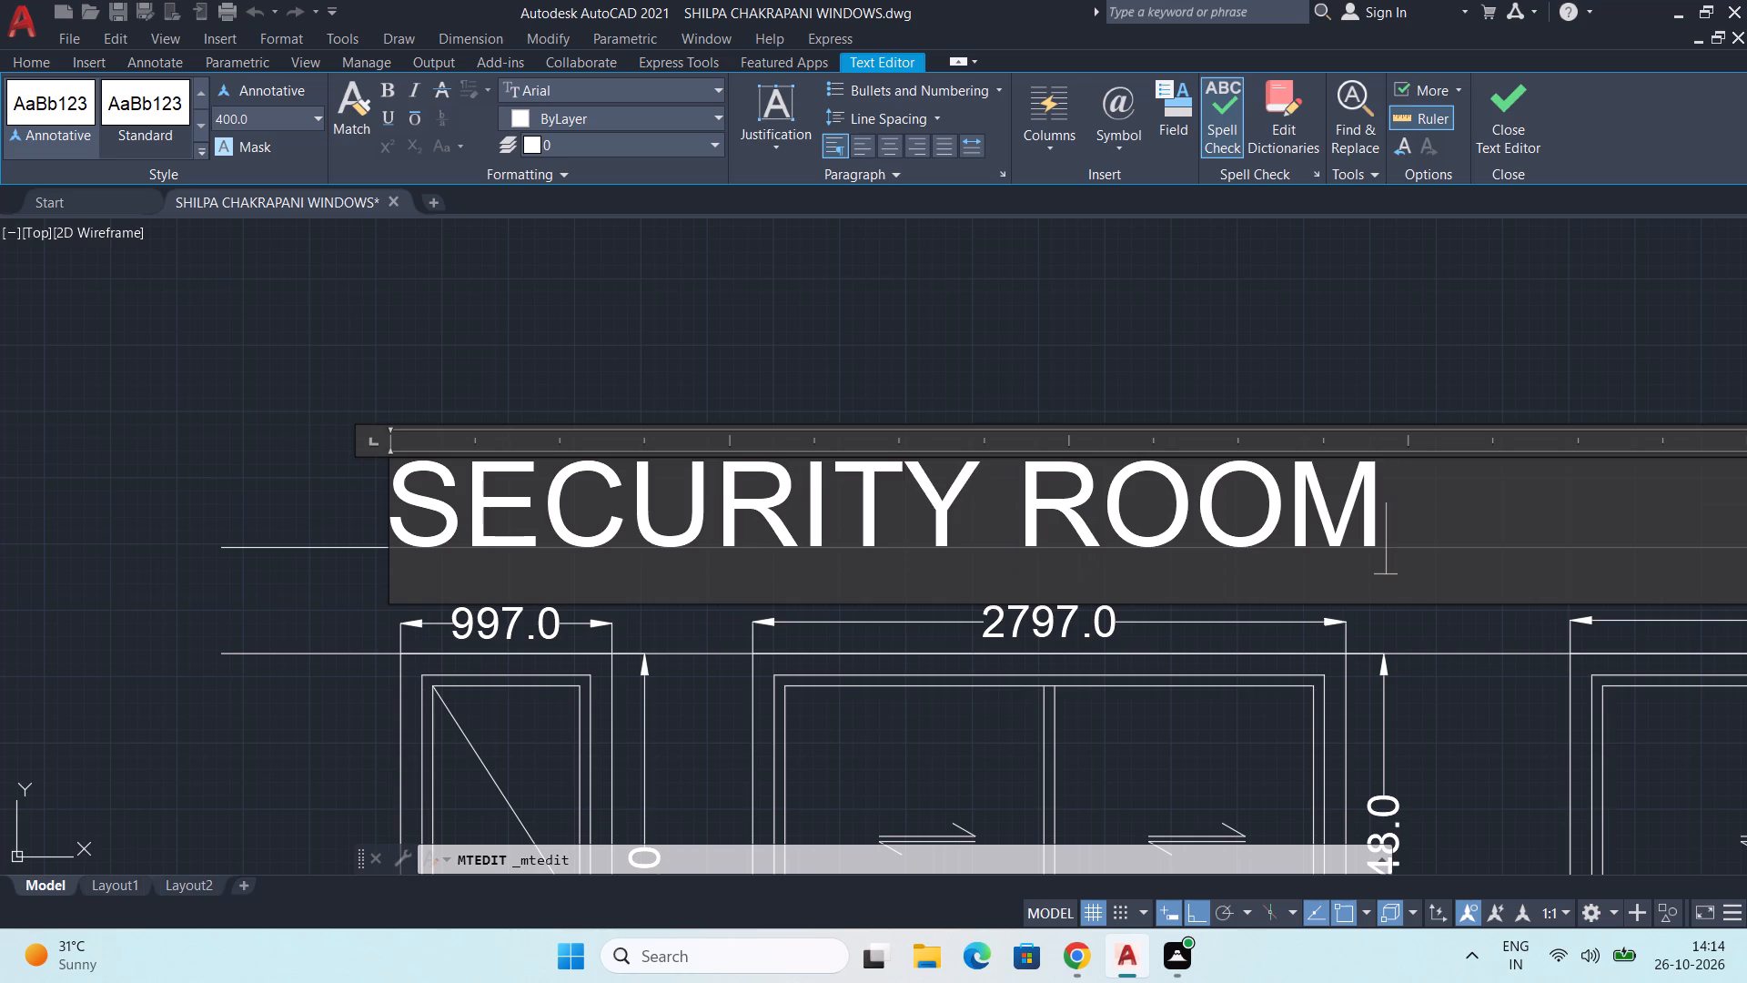
left_click(245, 431)
Move the SECURITY ROOM title slightly up so it sits clear of the row's upper line.
scroll(764, 558, "down", 3)
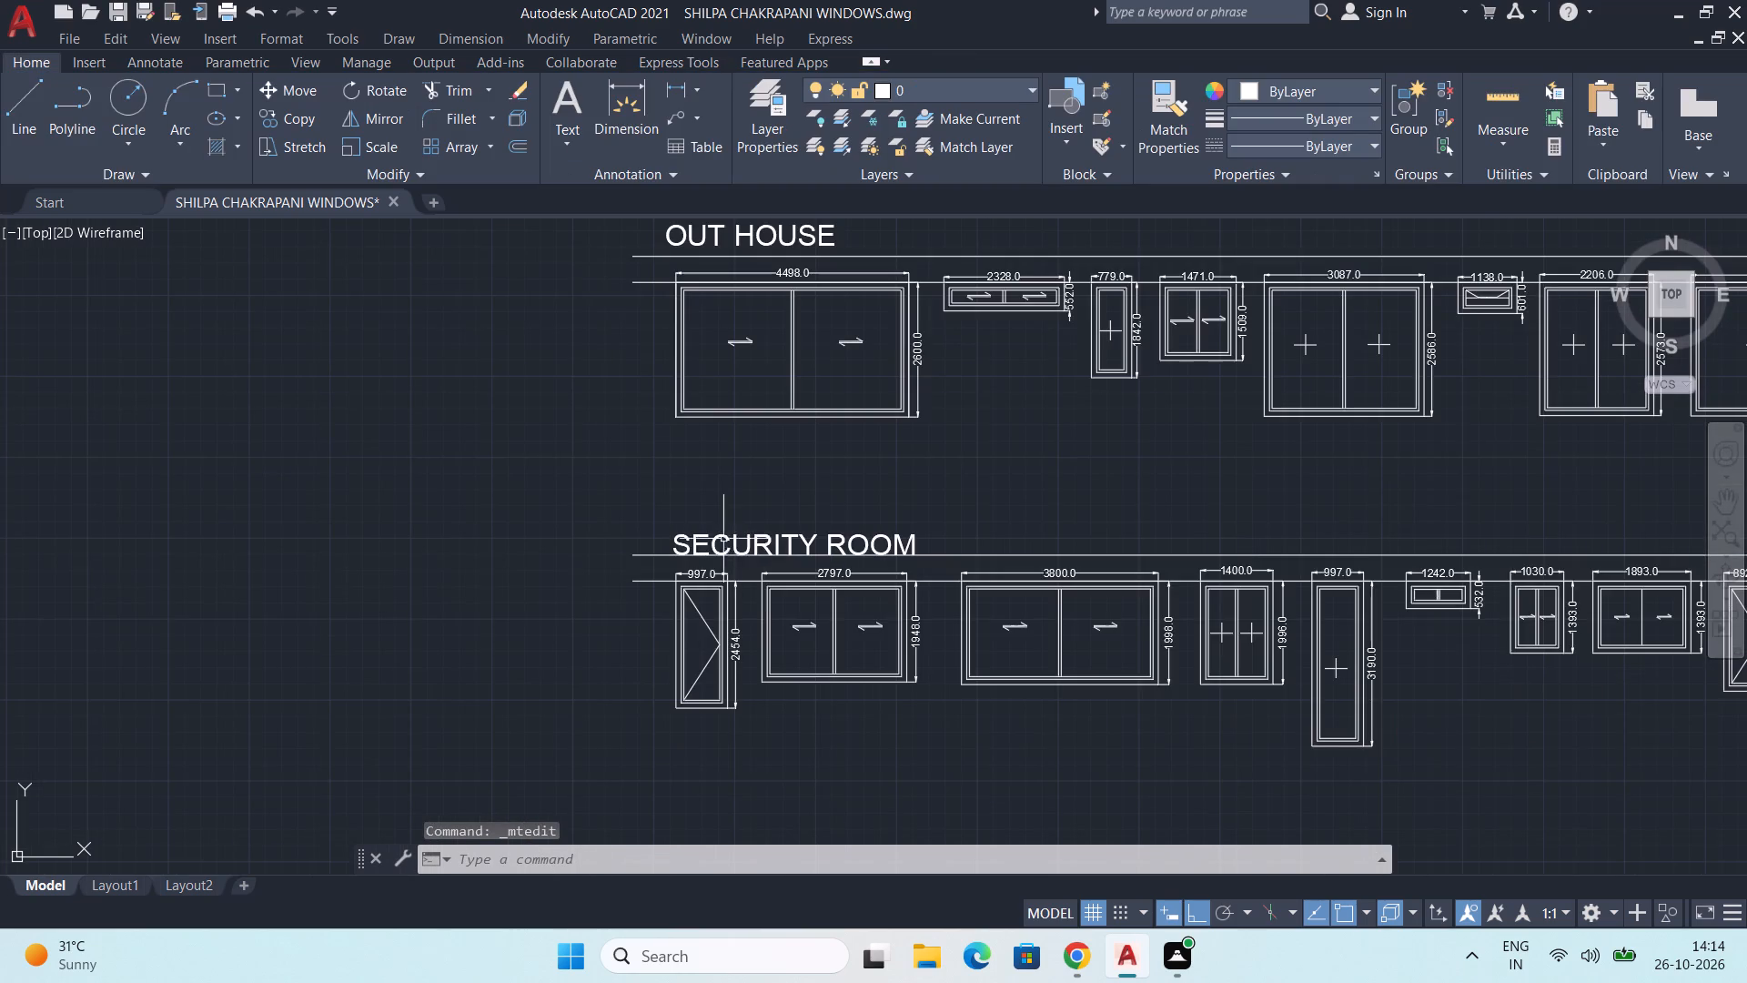
scroll(721, 534, "up", 2)
left_click(743, 552)
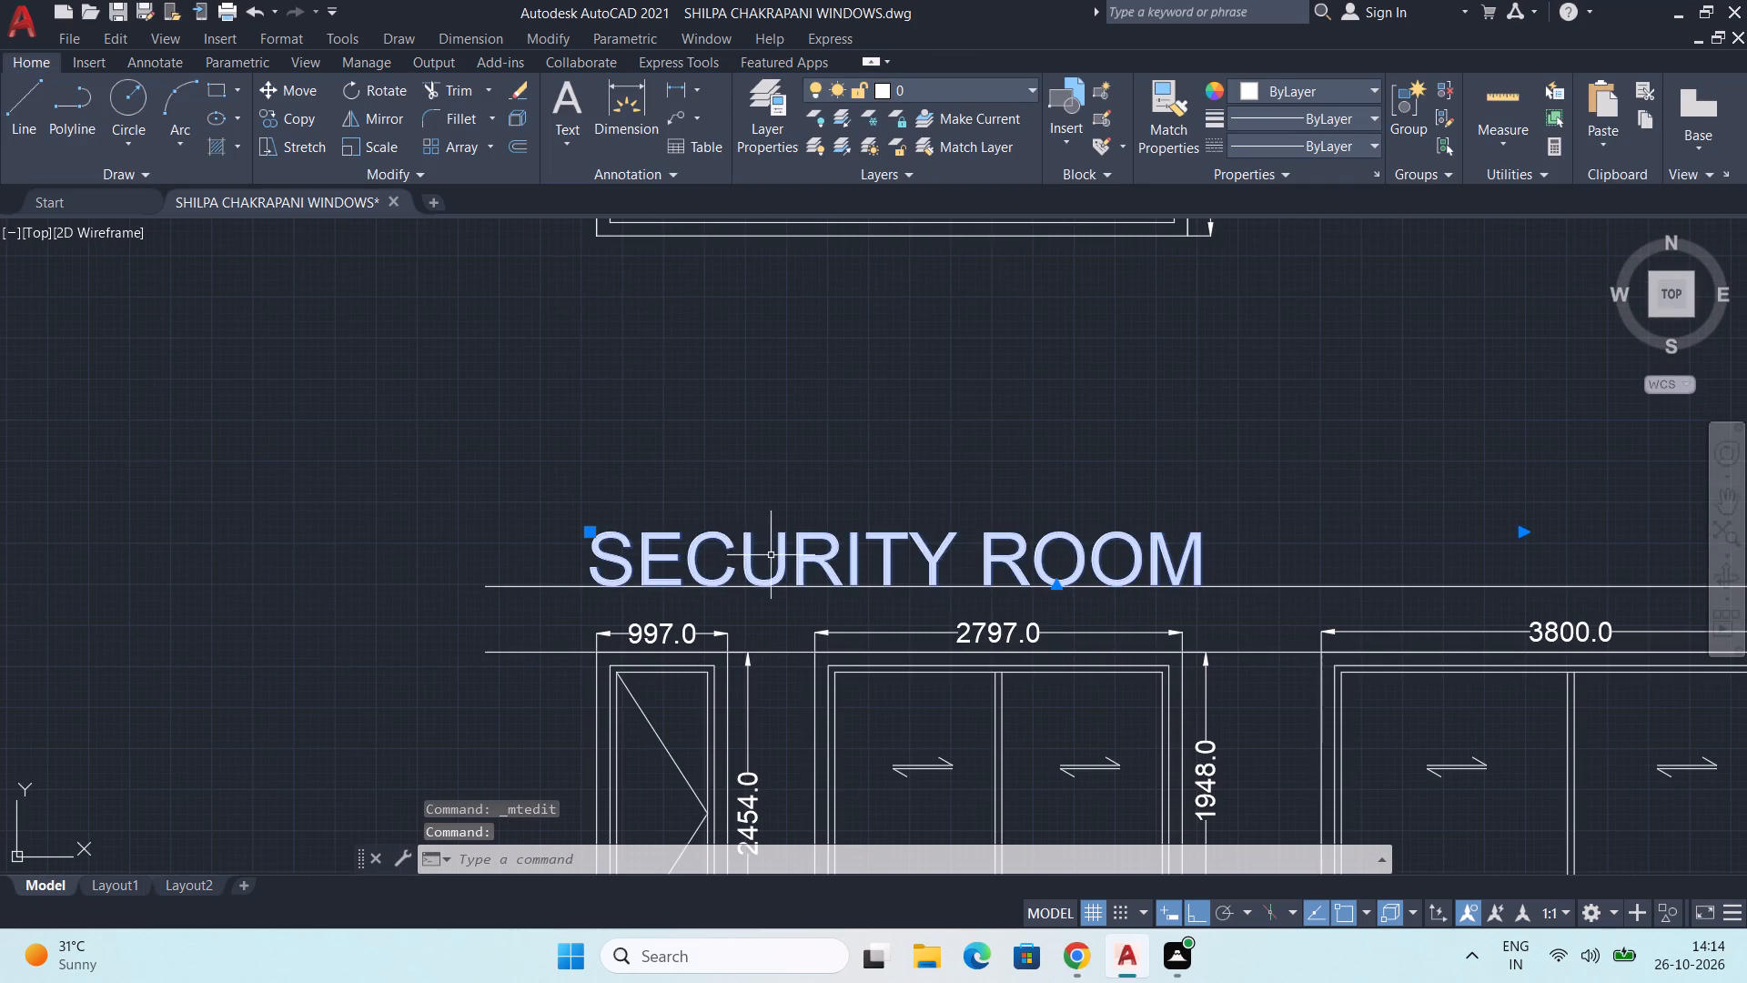
left_click_drag(773, 551, 784, 516)
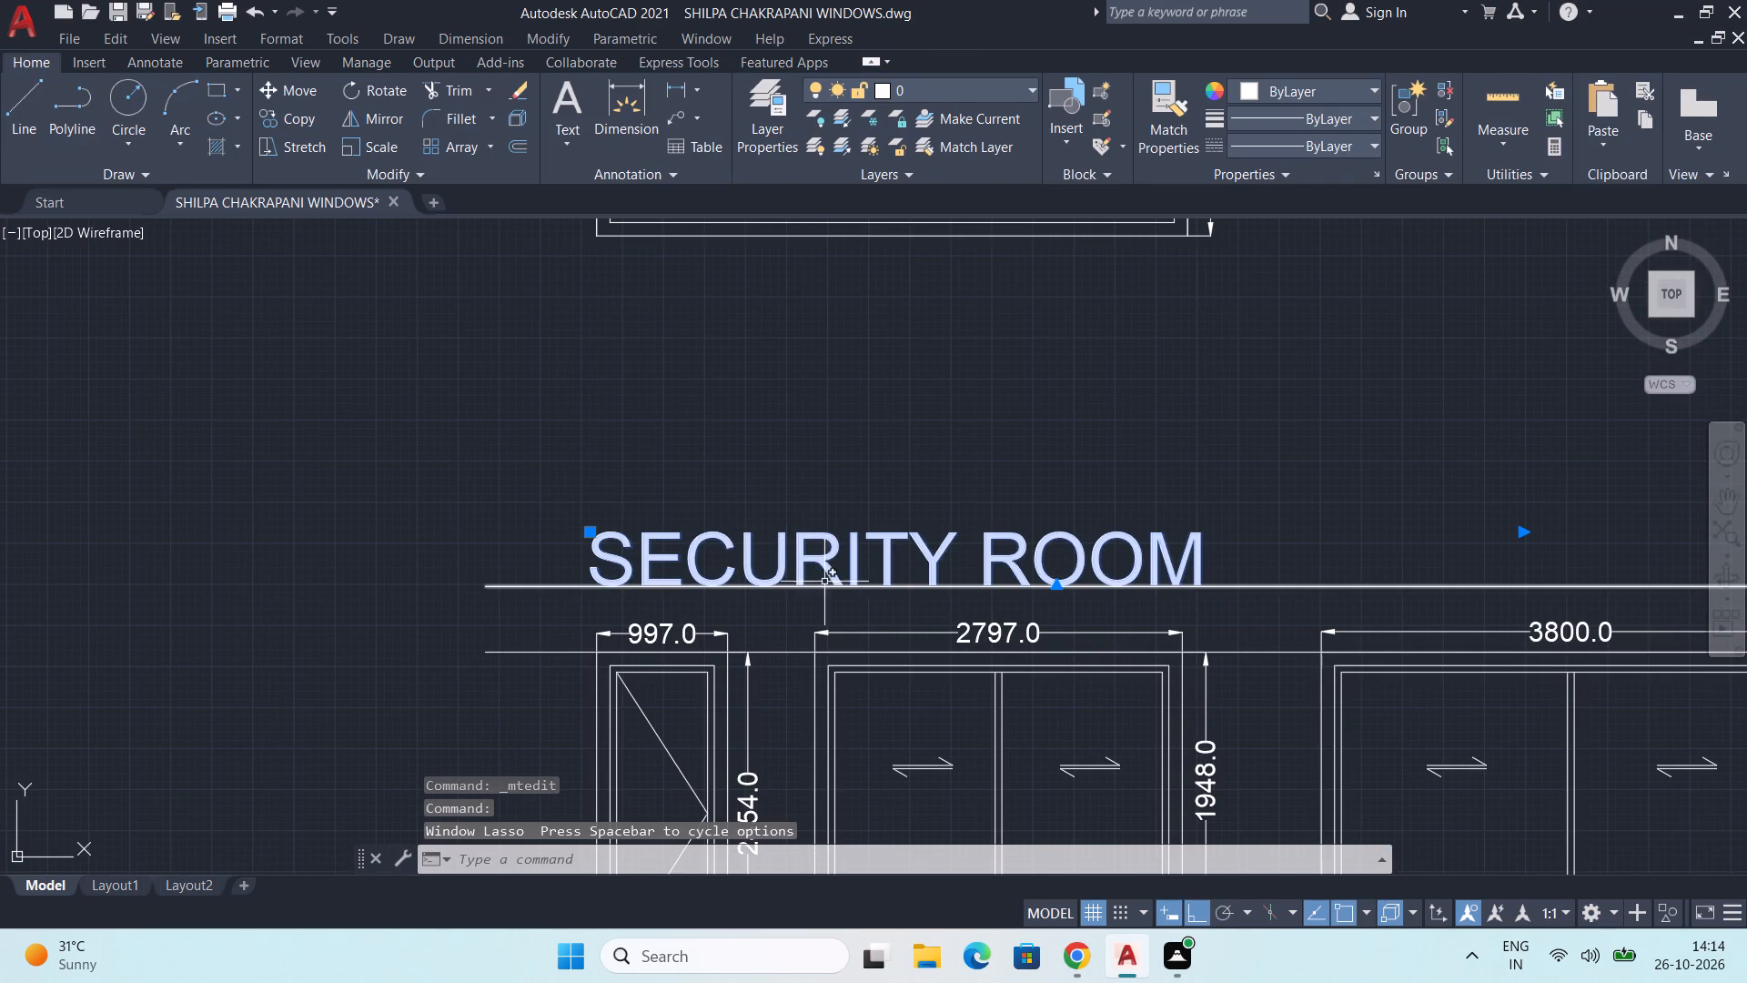
left_click_drag(839, 555, 839, 528)
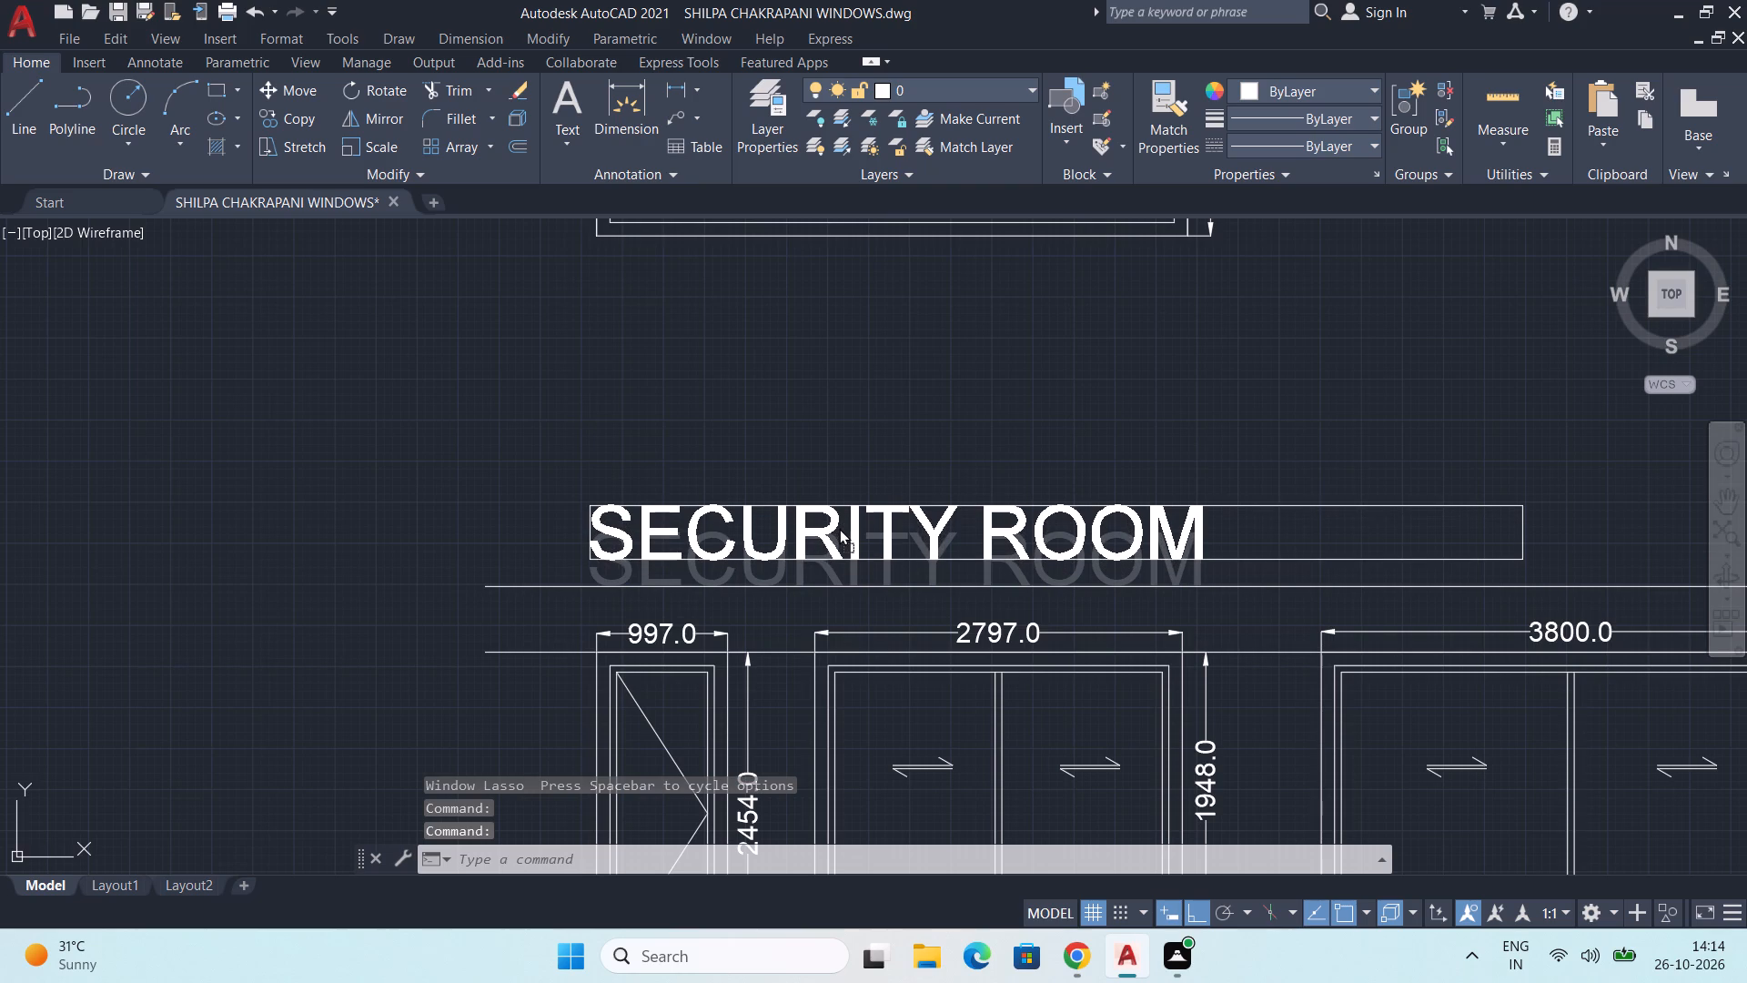
left_click_drag(839, 528, 838, 533)
Save the drawing.
scroll(845, 529, "down", 3)
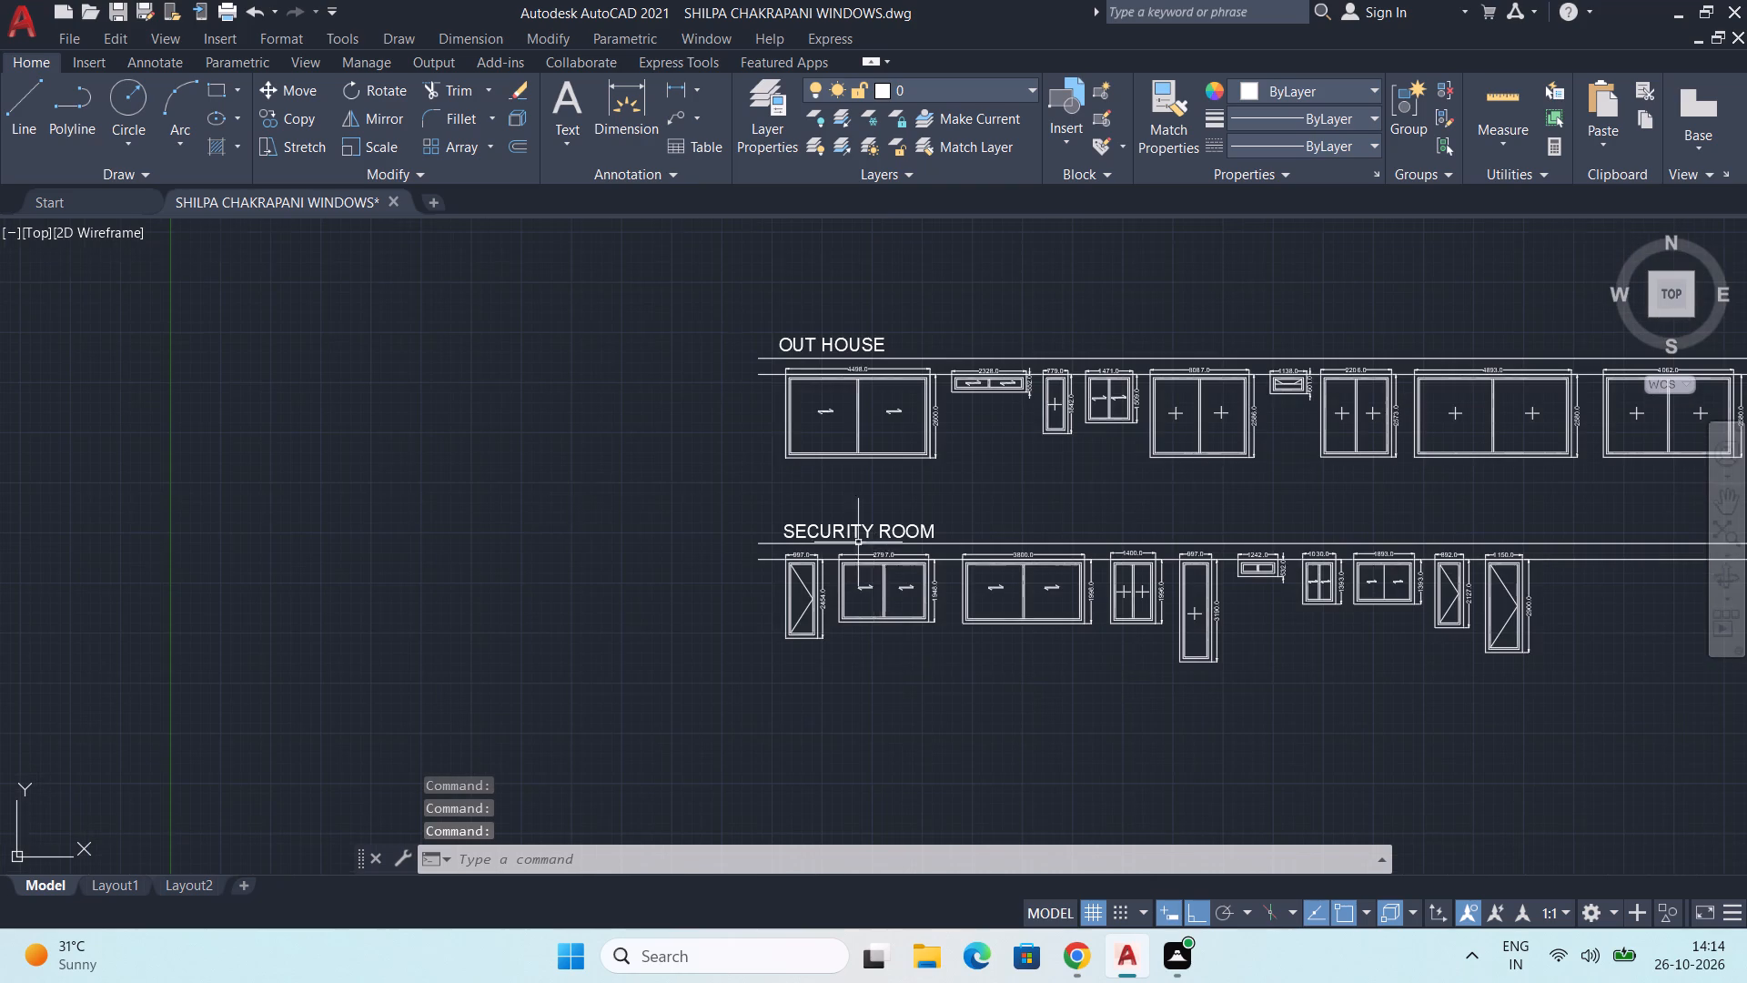
middle_click_drag(896, 663, 748, 629)
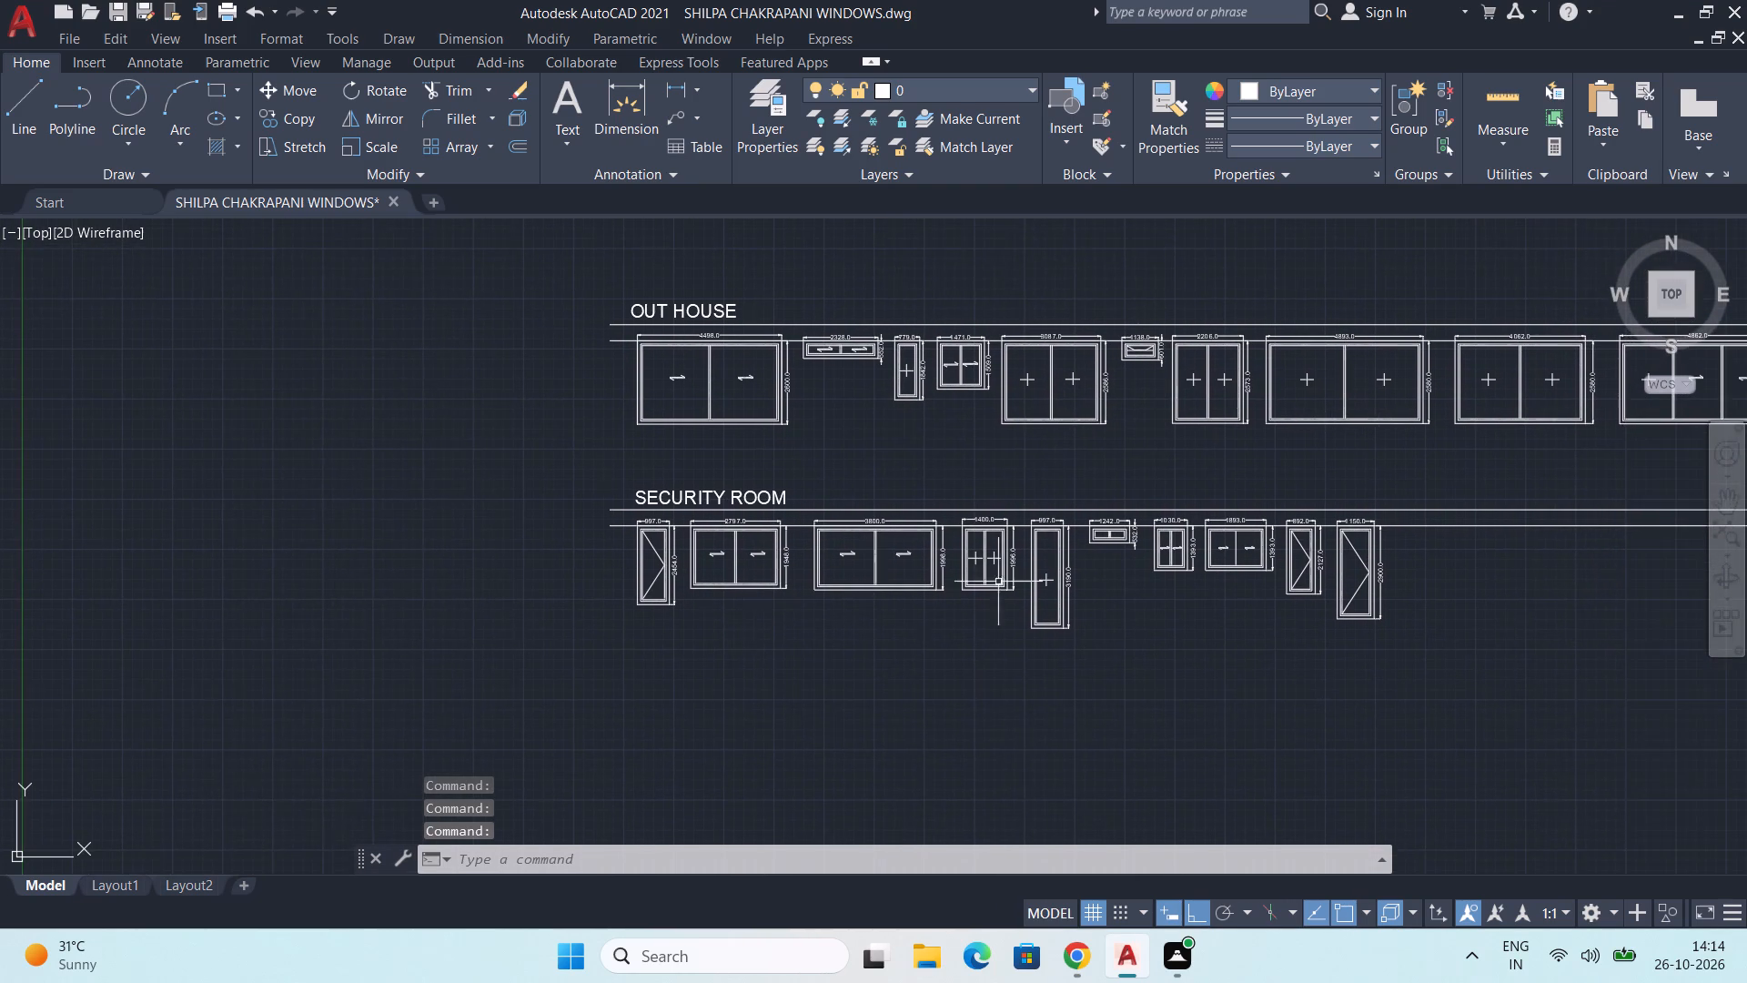
scroll(1051, 577, "up", 1)
middle_click_drag(1090, 665, 1045, 648)
key("ctrl+s")
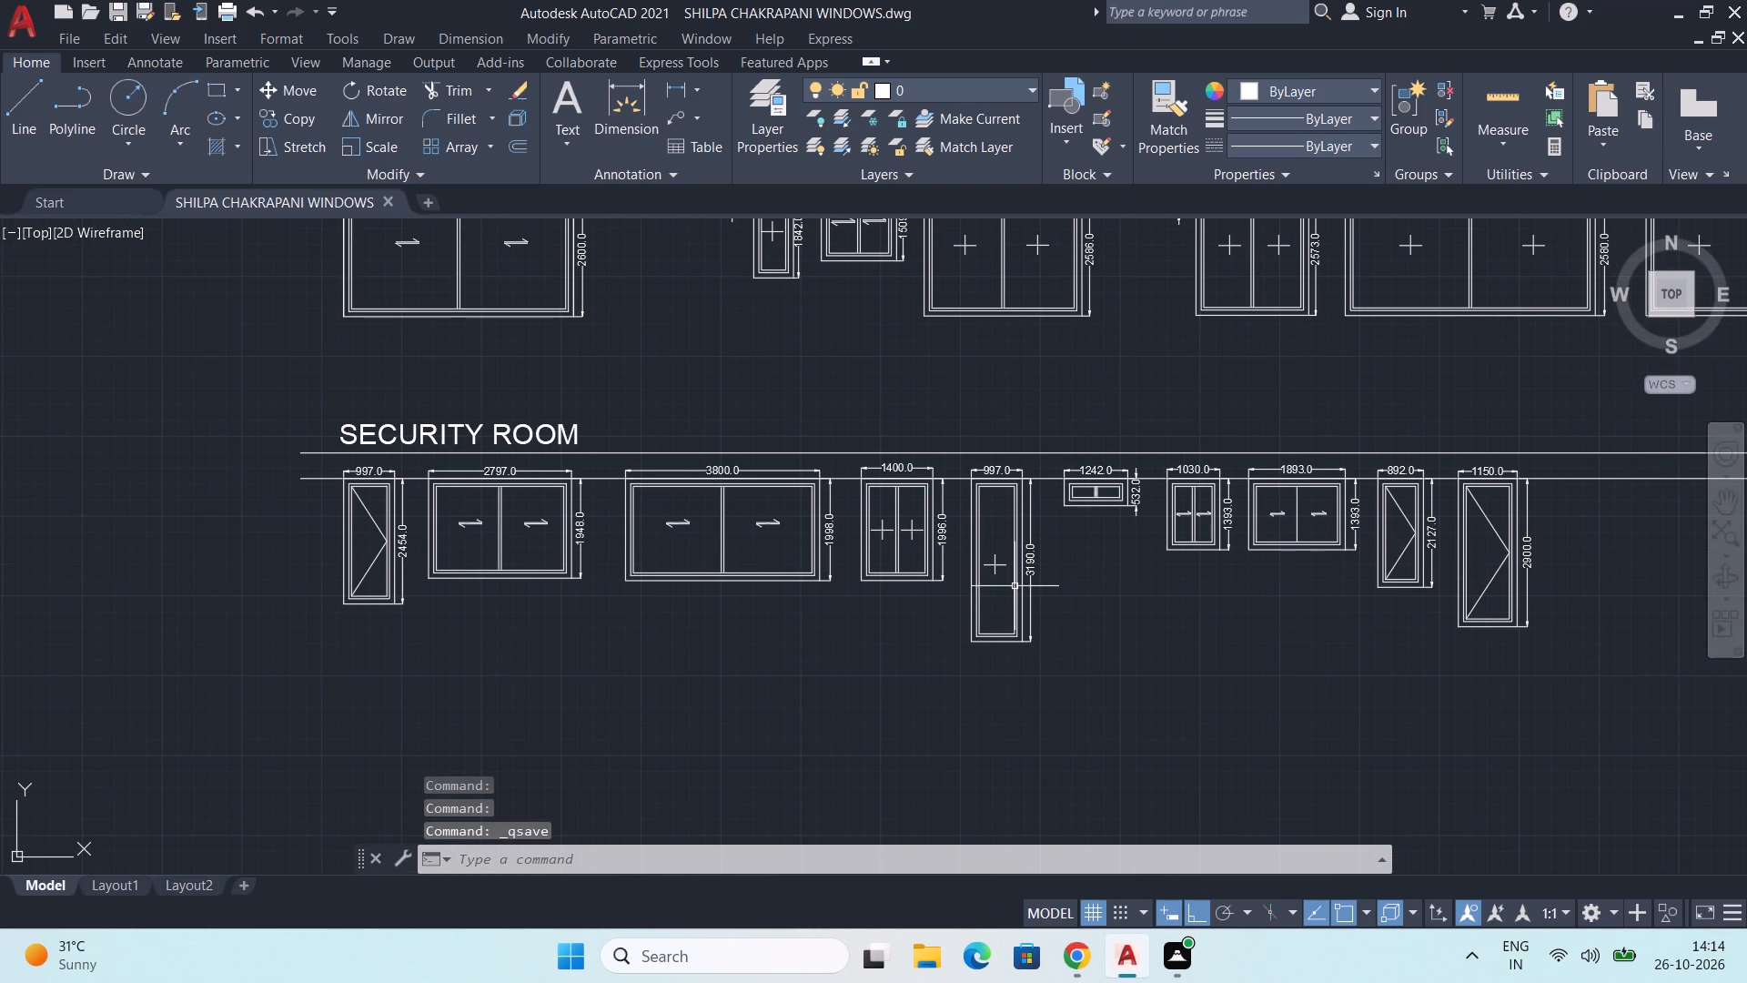
key("ctrl+s")
key("ctrl+s")
Review the OUT HOUSE and SECURITY ROOM rows and the empty space below them.
scroll(1091, 627, "down", 1)
middle_click_drag(1133, 643, 1028, 634)
scroll(936, 600, "up", 3)
scroll(856, 565, "down", 2)
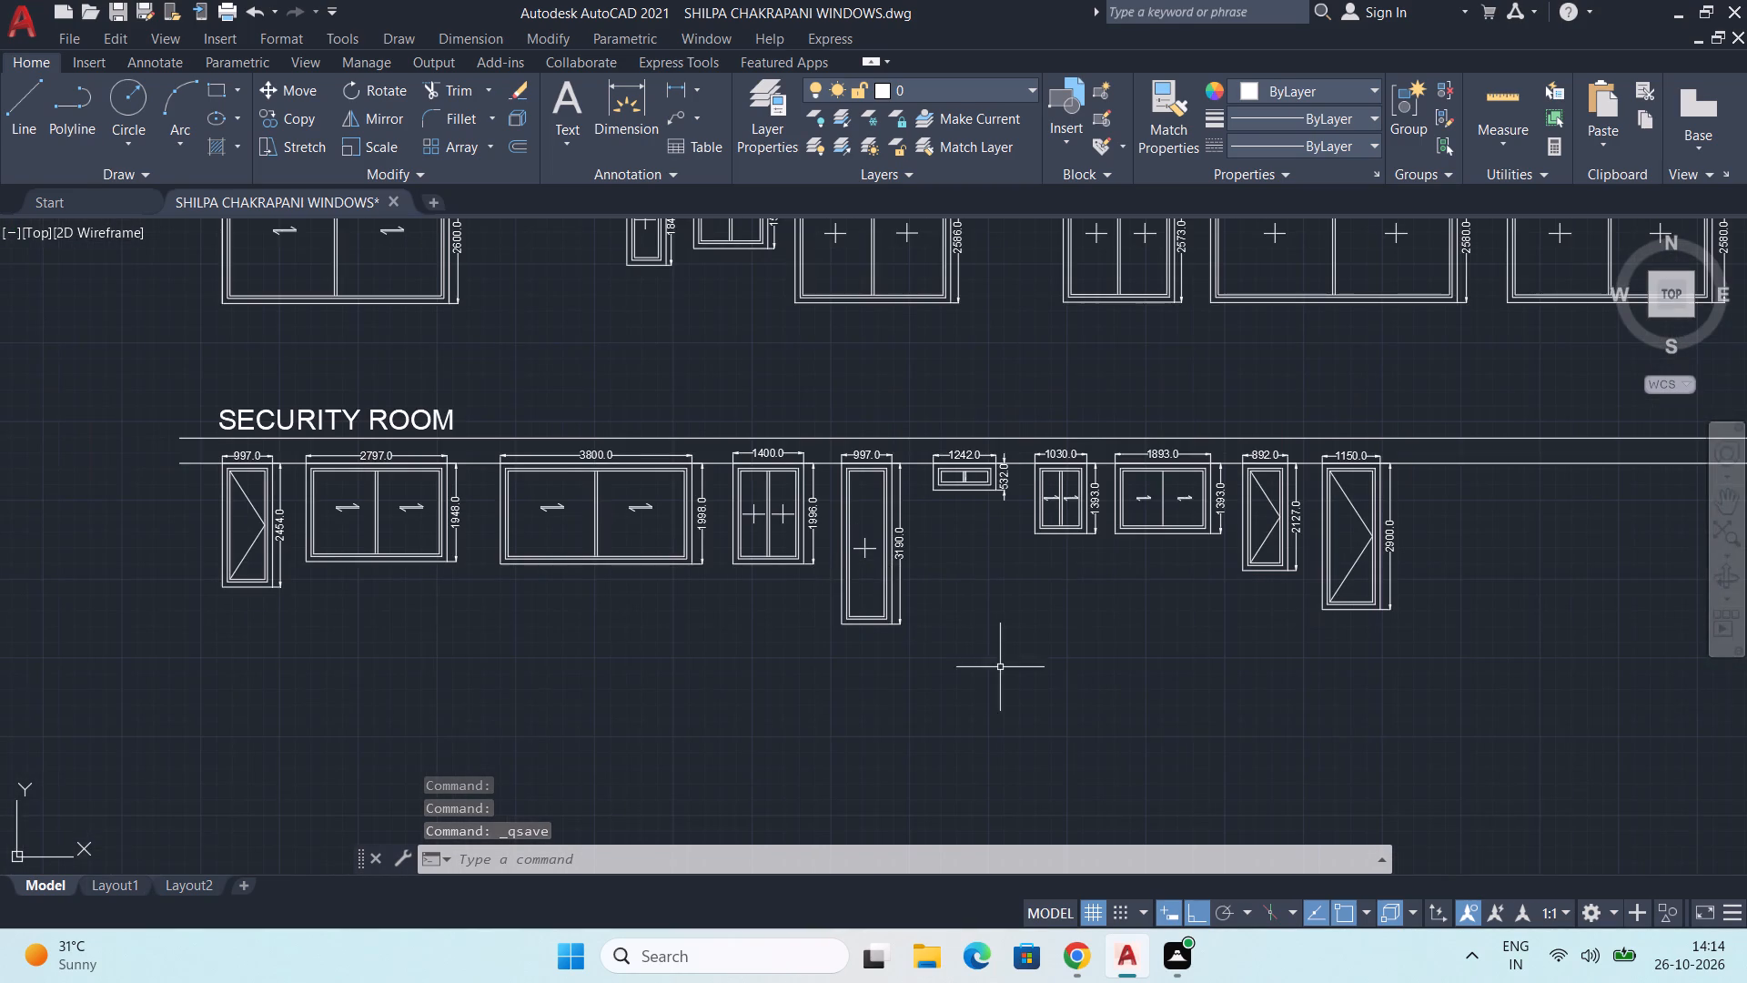
middle_click_drag(1000, 667, 920, 643)
scroll(519, 502, "down", 1)
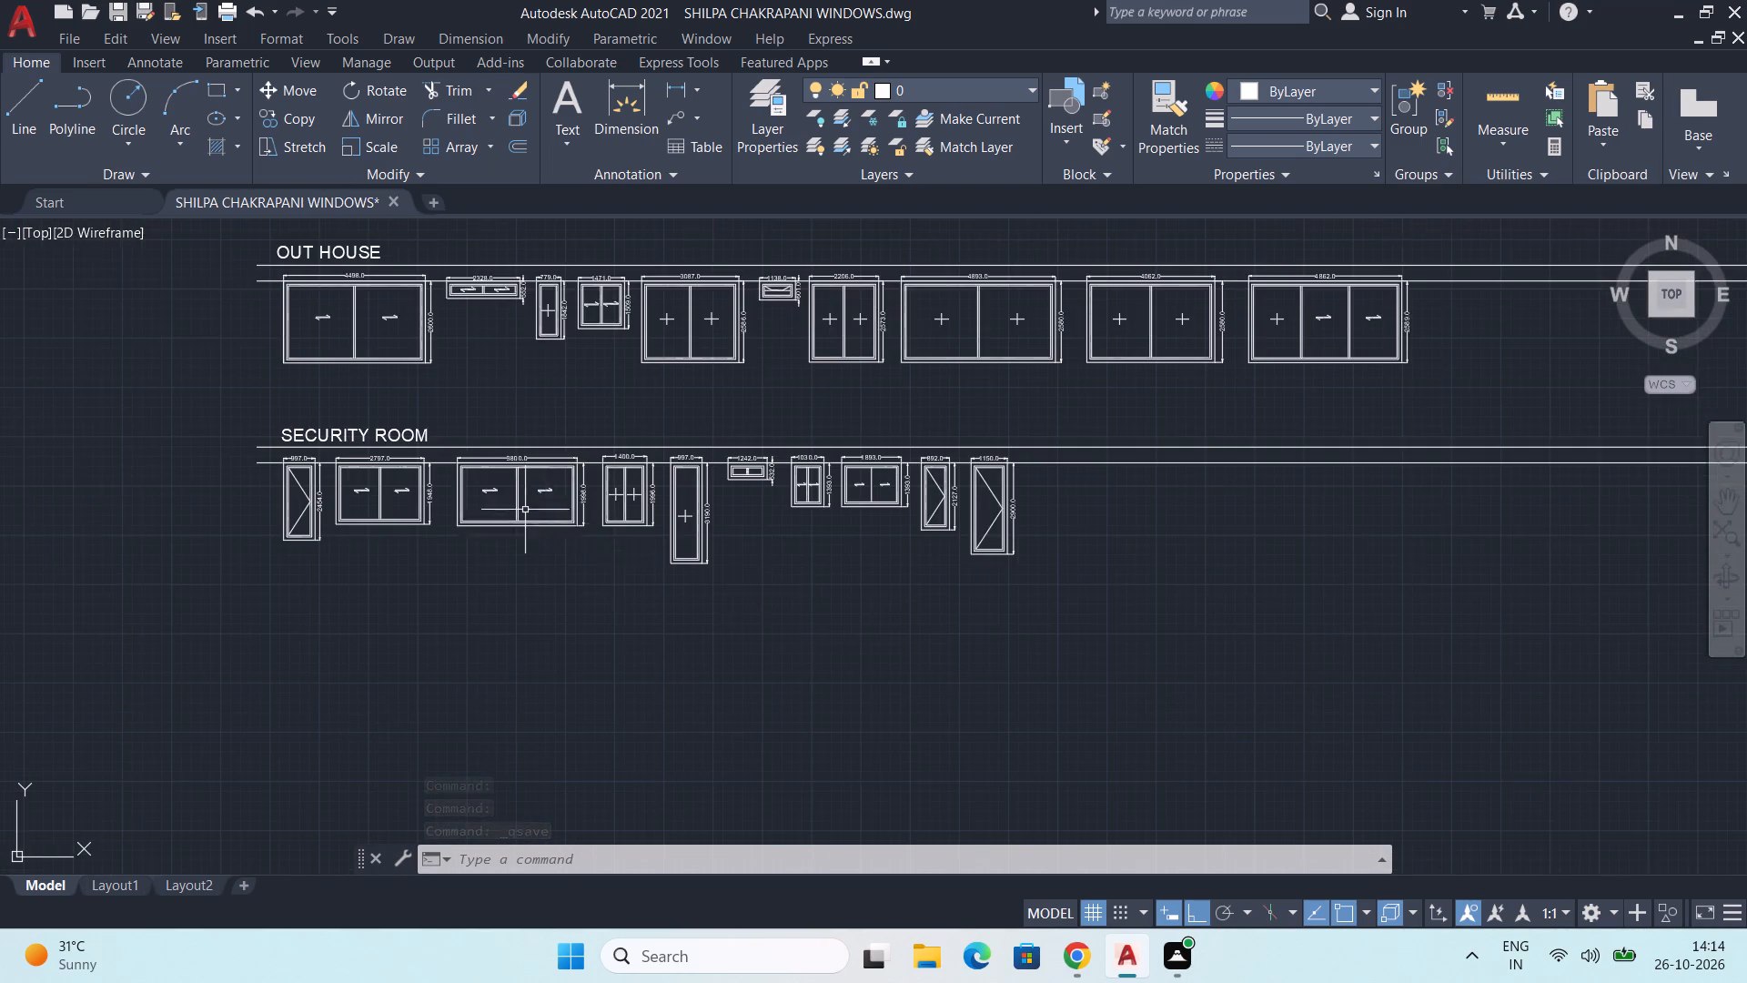
middle_click_drag(765, 585, 640, 444)
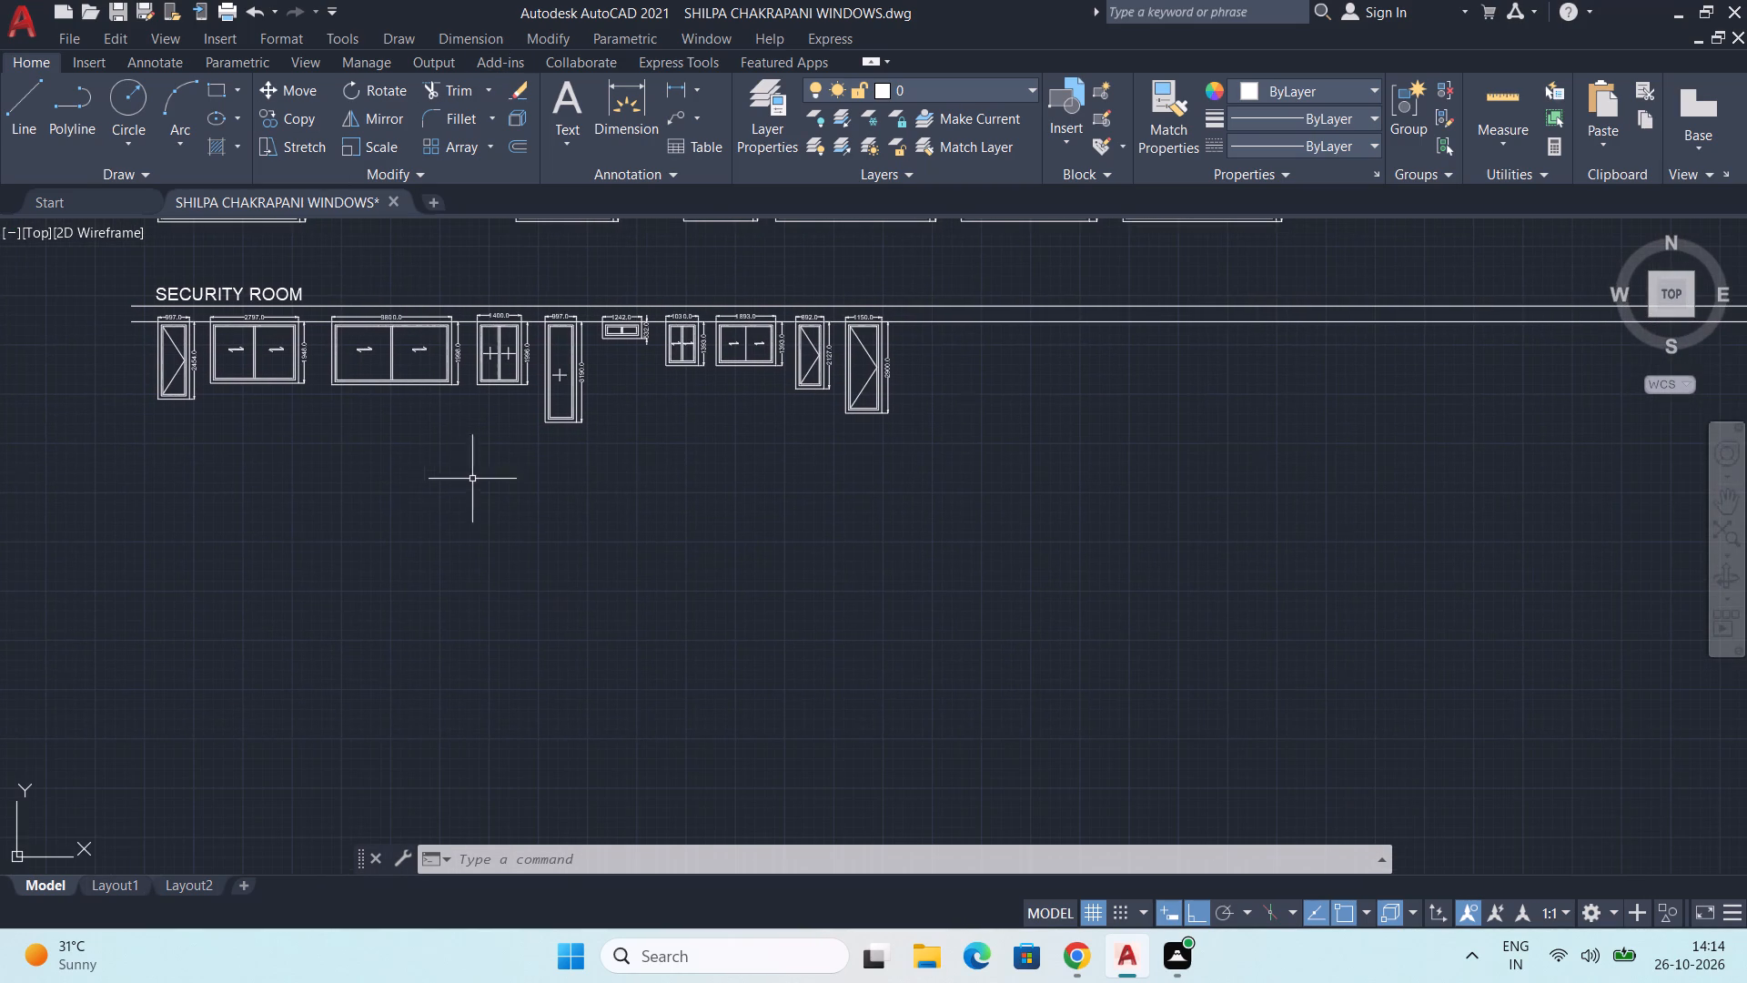
Copy the two horizontal lines above the SECURITY ROOM windows about 5490 straight down for a third row.
scroll(470, 393, "up", 1)
middle_click_drag(1004, 377, 894, 501)
left_click(1079, 379)
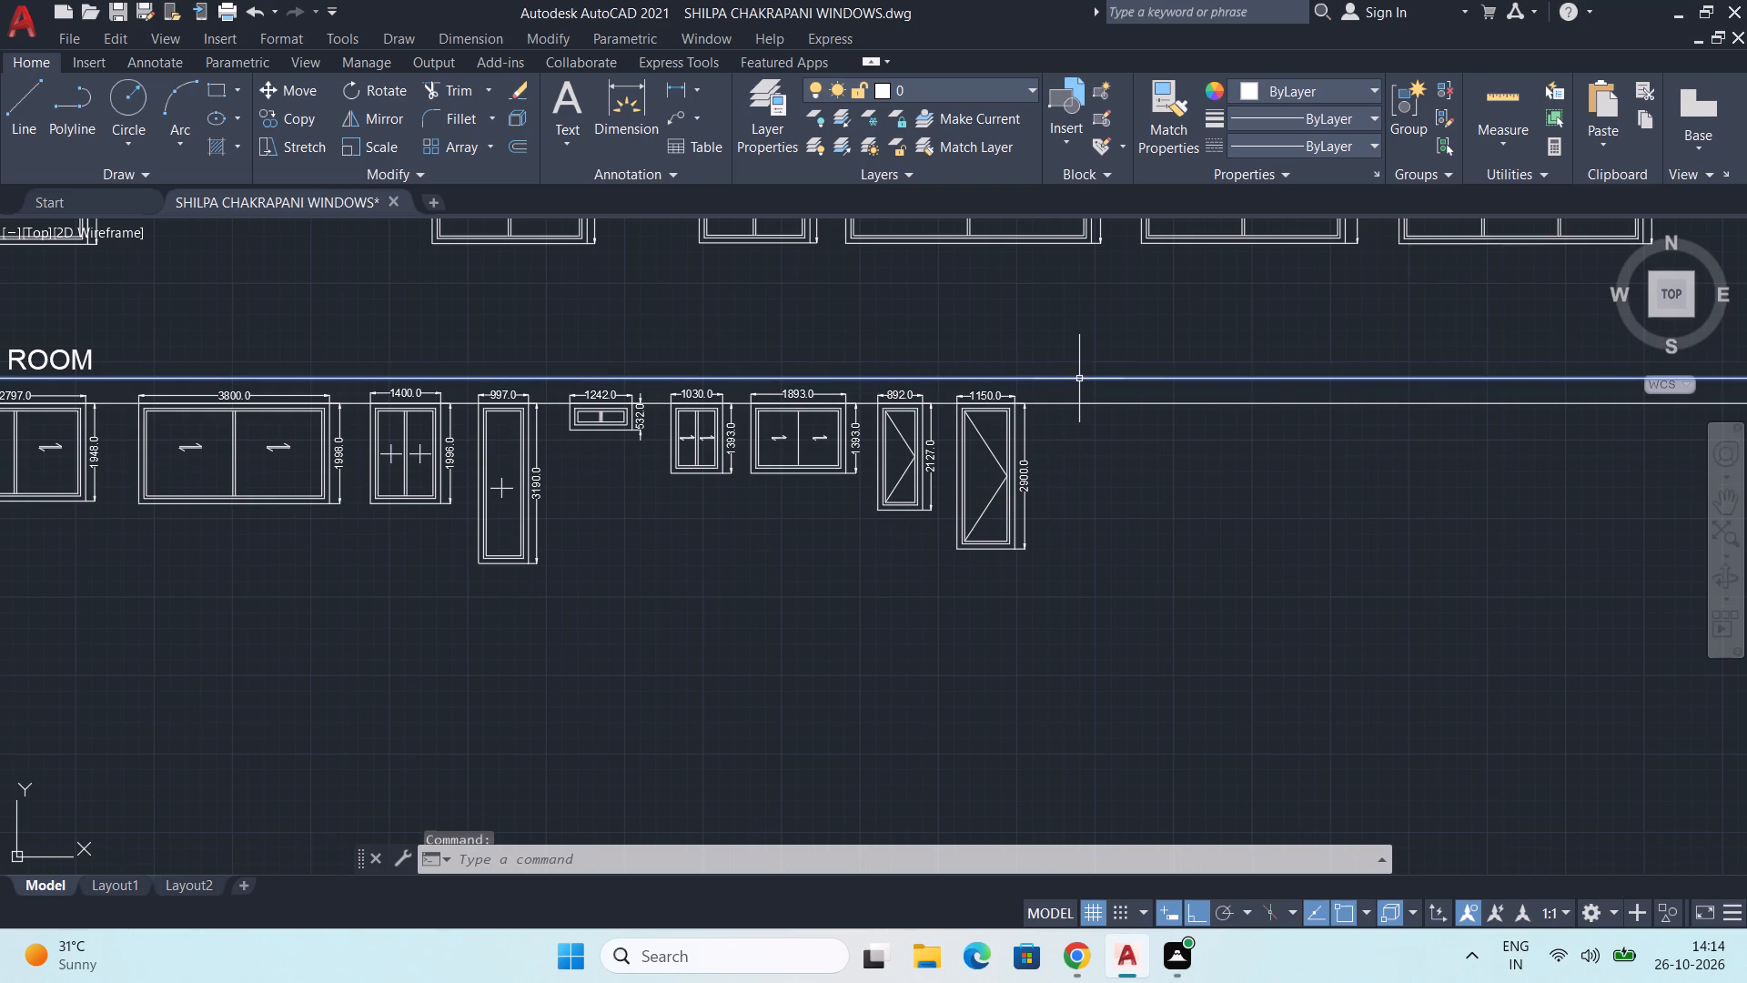
left_click(1093, 405)
key("c")
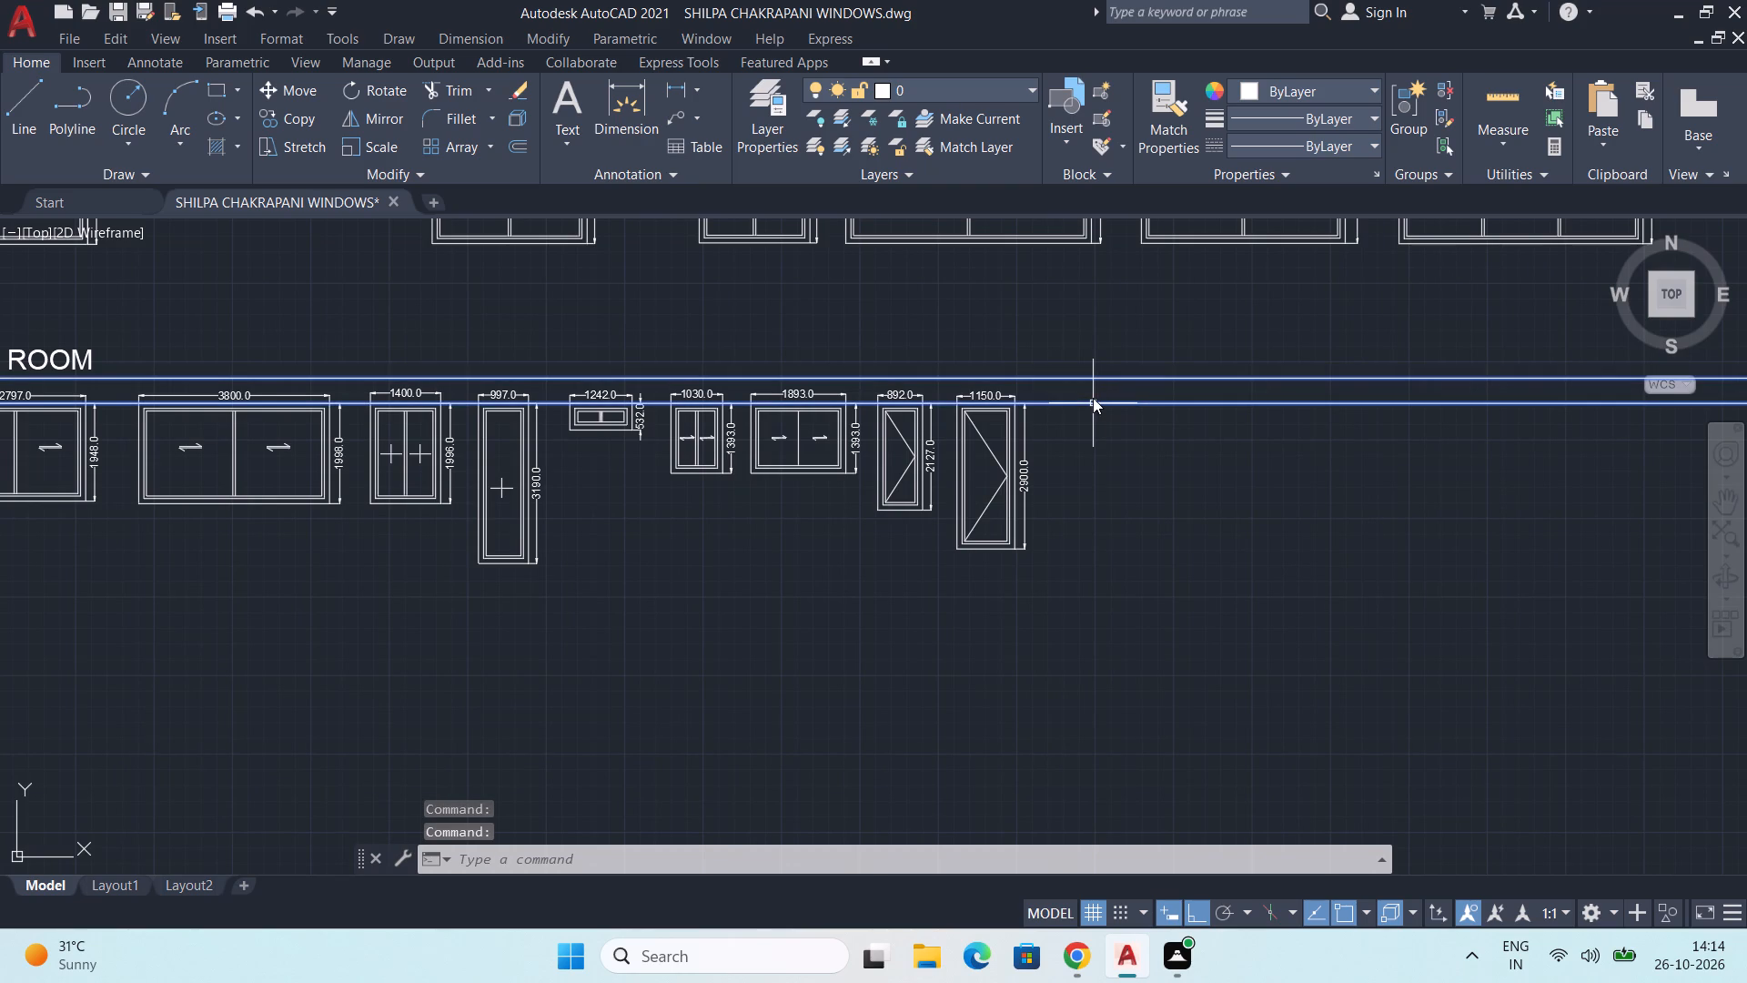
key("o")
key("Return")
left_click(1102, 376)
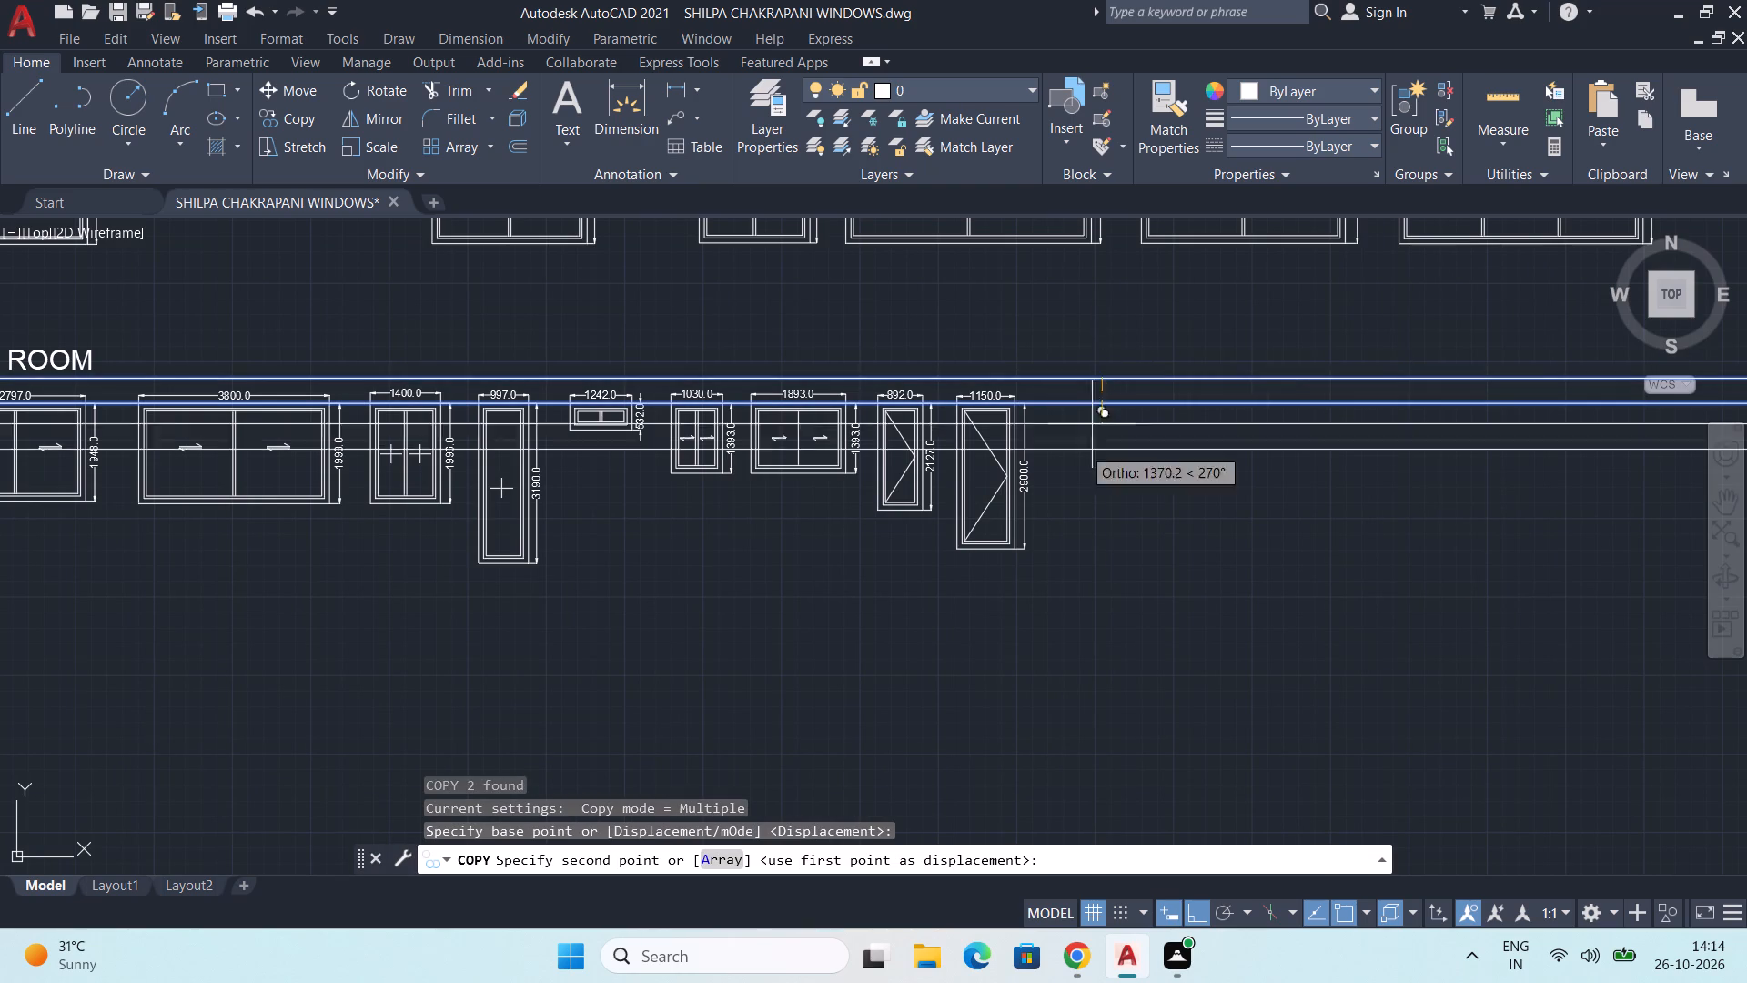
scroll(1051, 576, "down", 2)
middle_click_drag(1054, 617, 1068, 575)
scroll(1067, 551, "up", 1)
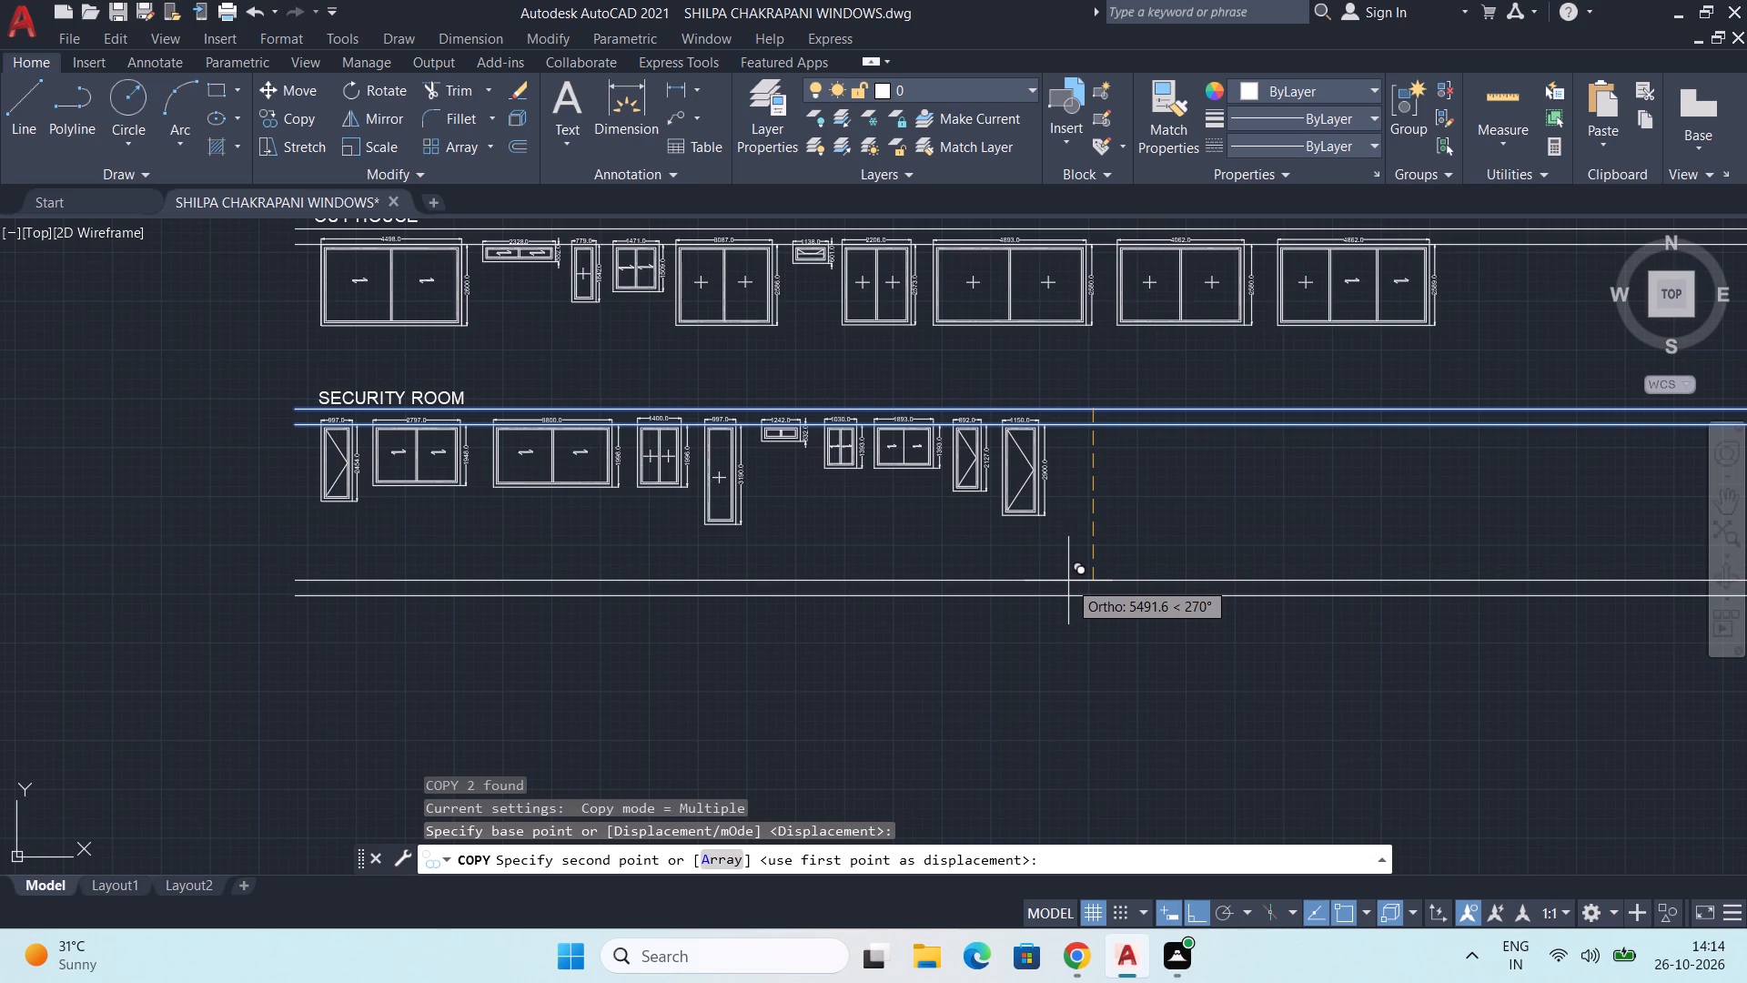
left_click(1068, 581)
key("Escape")
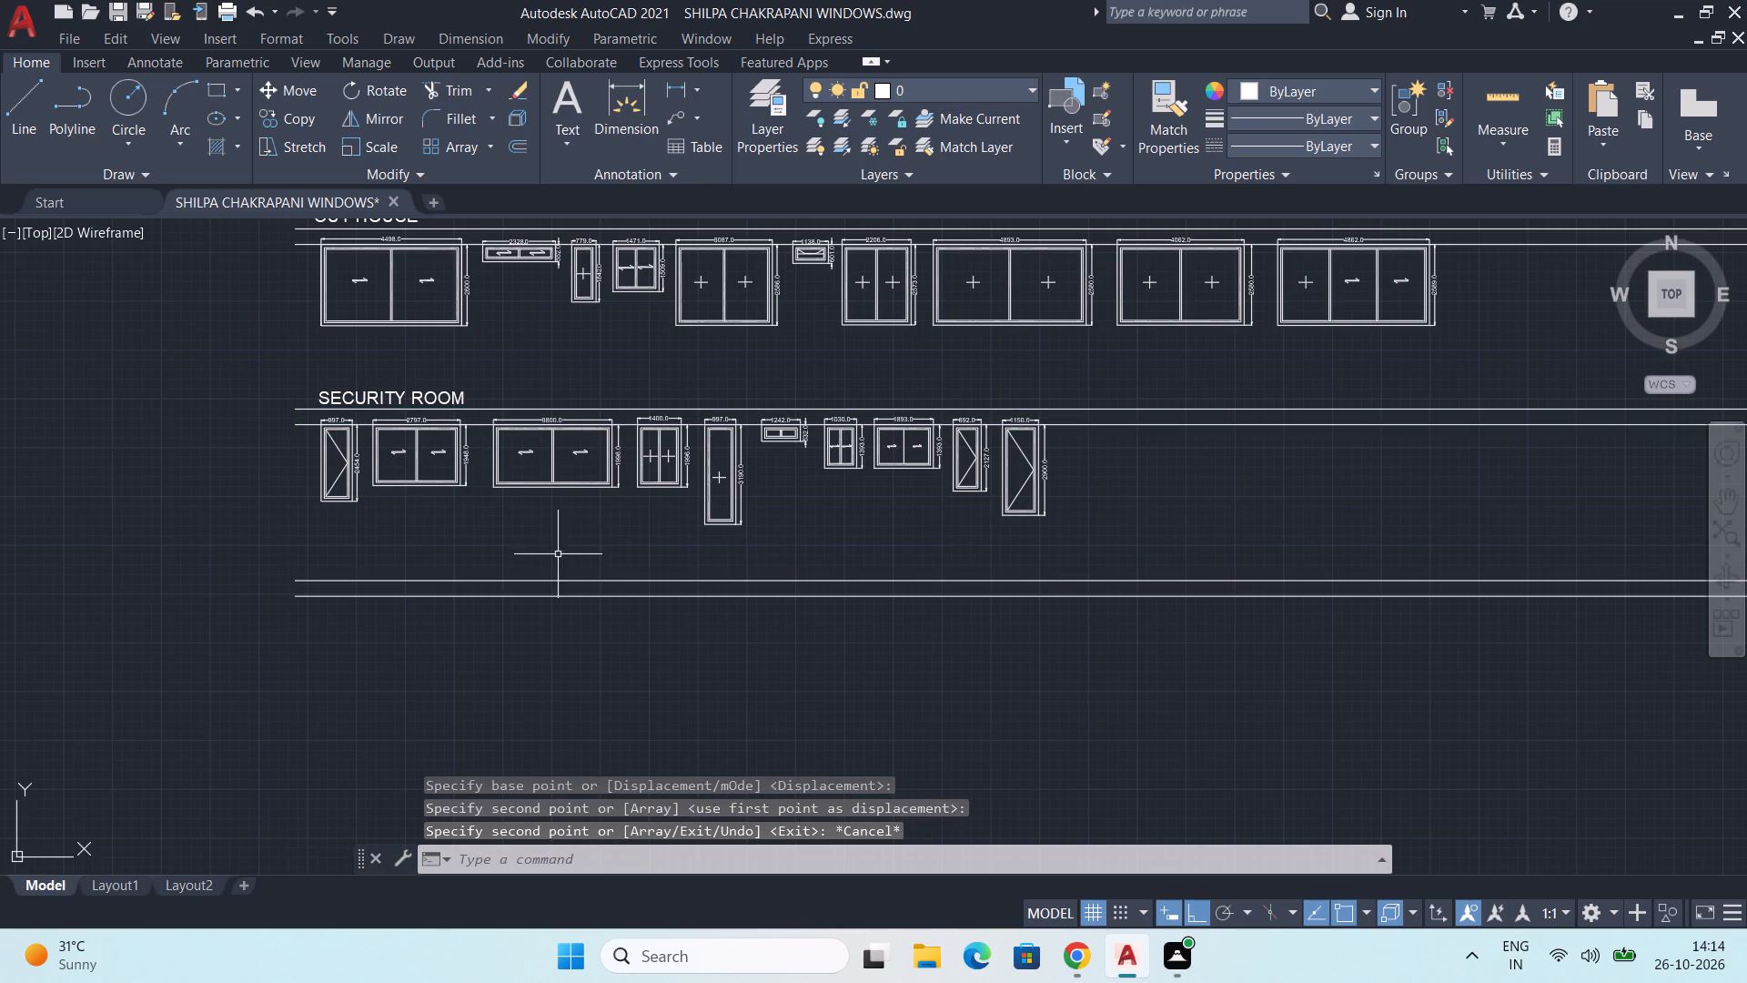
middle_click_drag(559, 553, 536, 467)
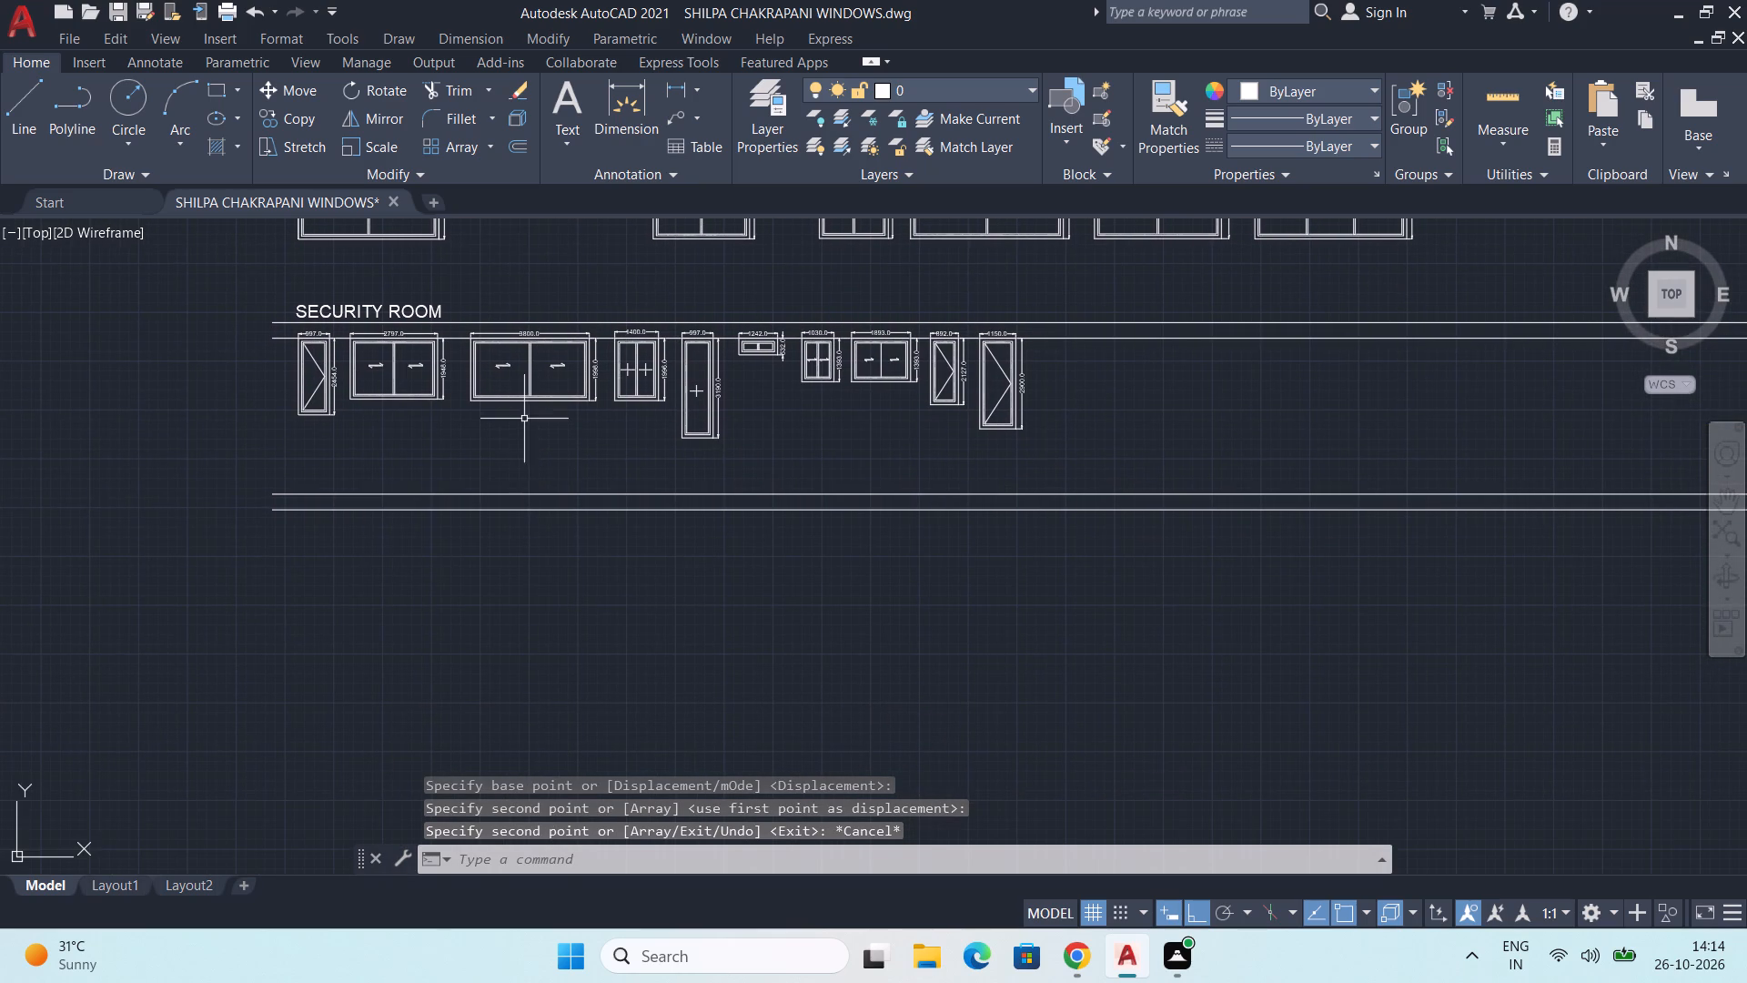
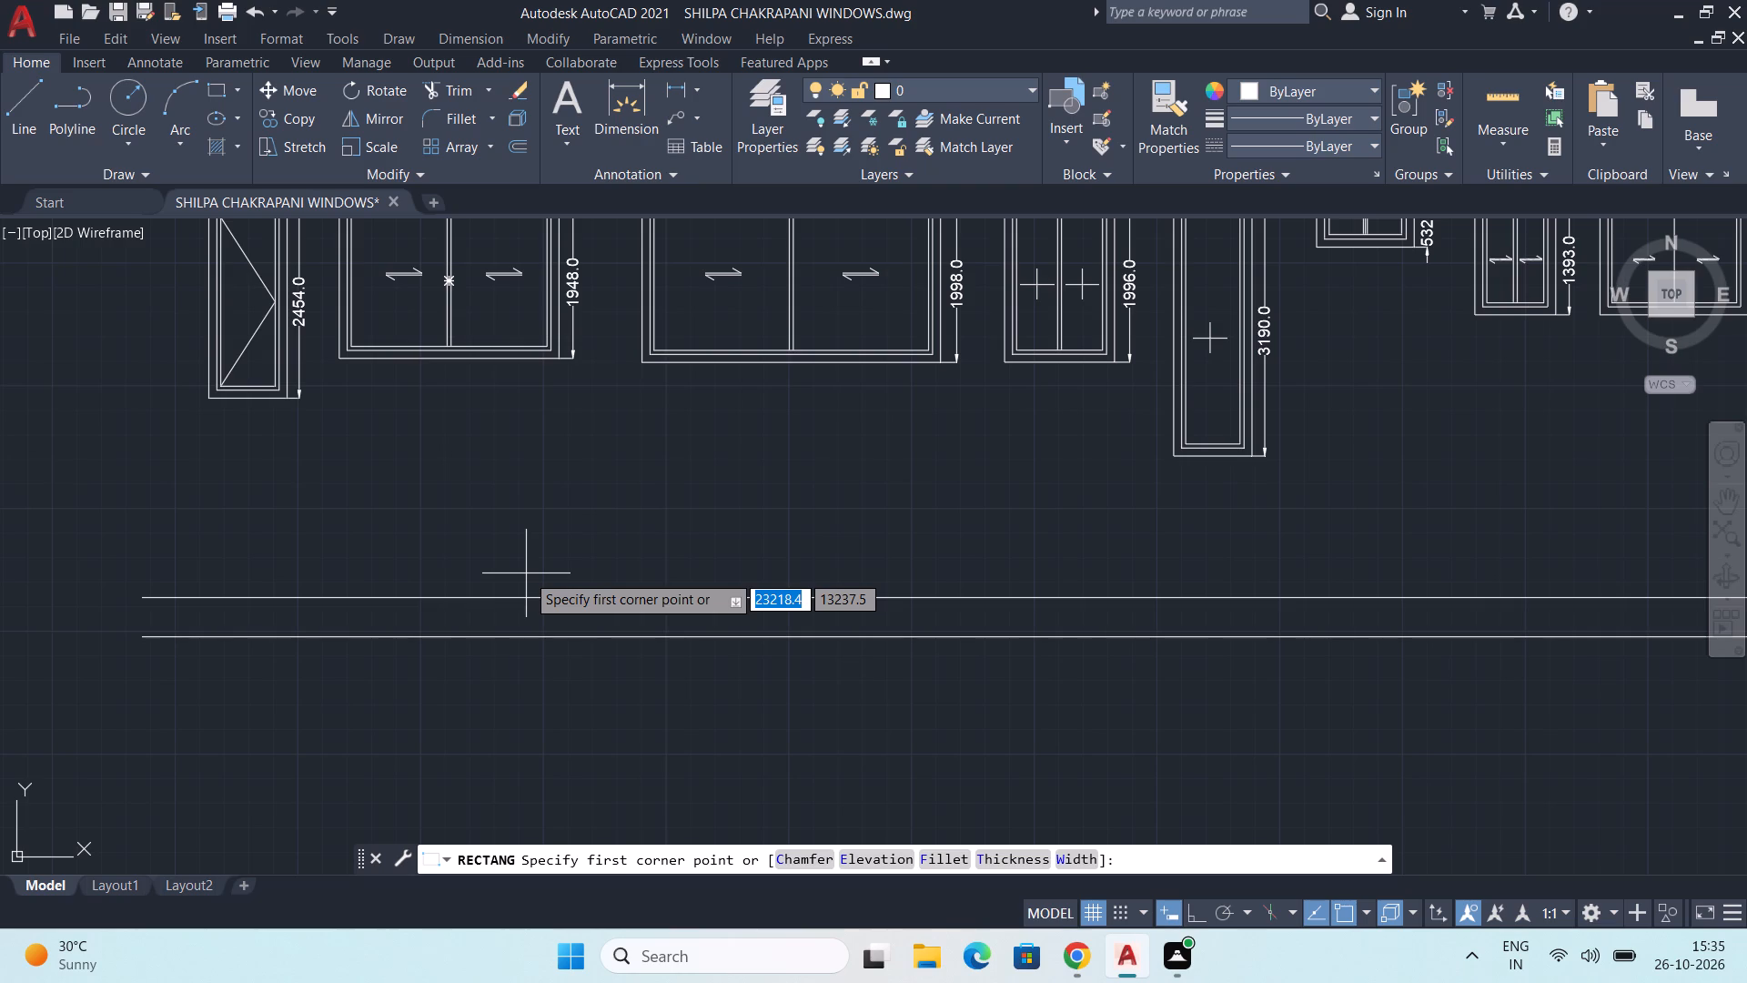
Draw a 942 by 1223 rectangle hanging from the third row's lower guide line, its left edge aligned with the first SECURITY ROOM window.
scroll(467, 511, "down", 2)
middle_click_drag(535, 631, 615, 644)
scroll(459, 564, "up", 2)
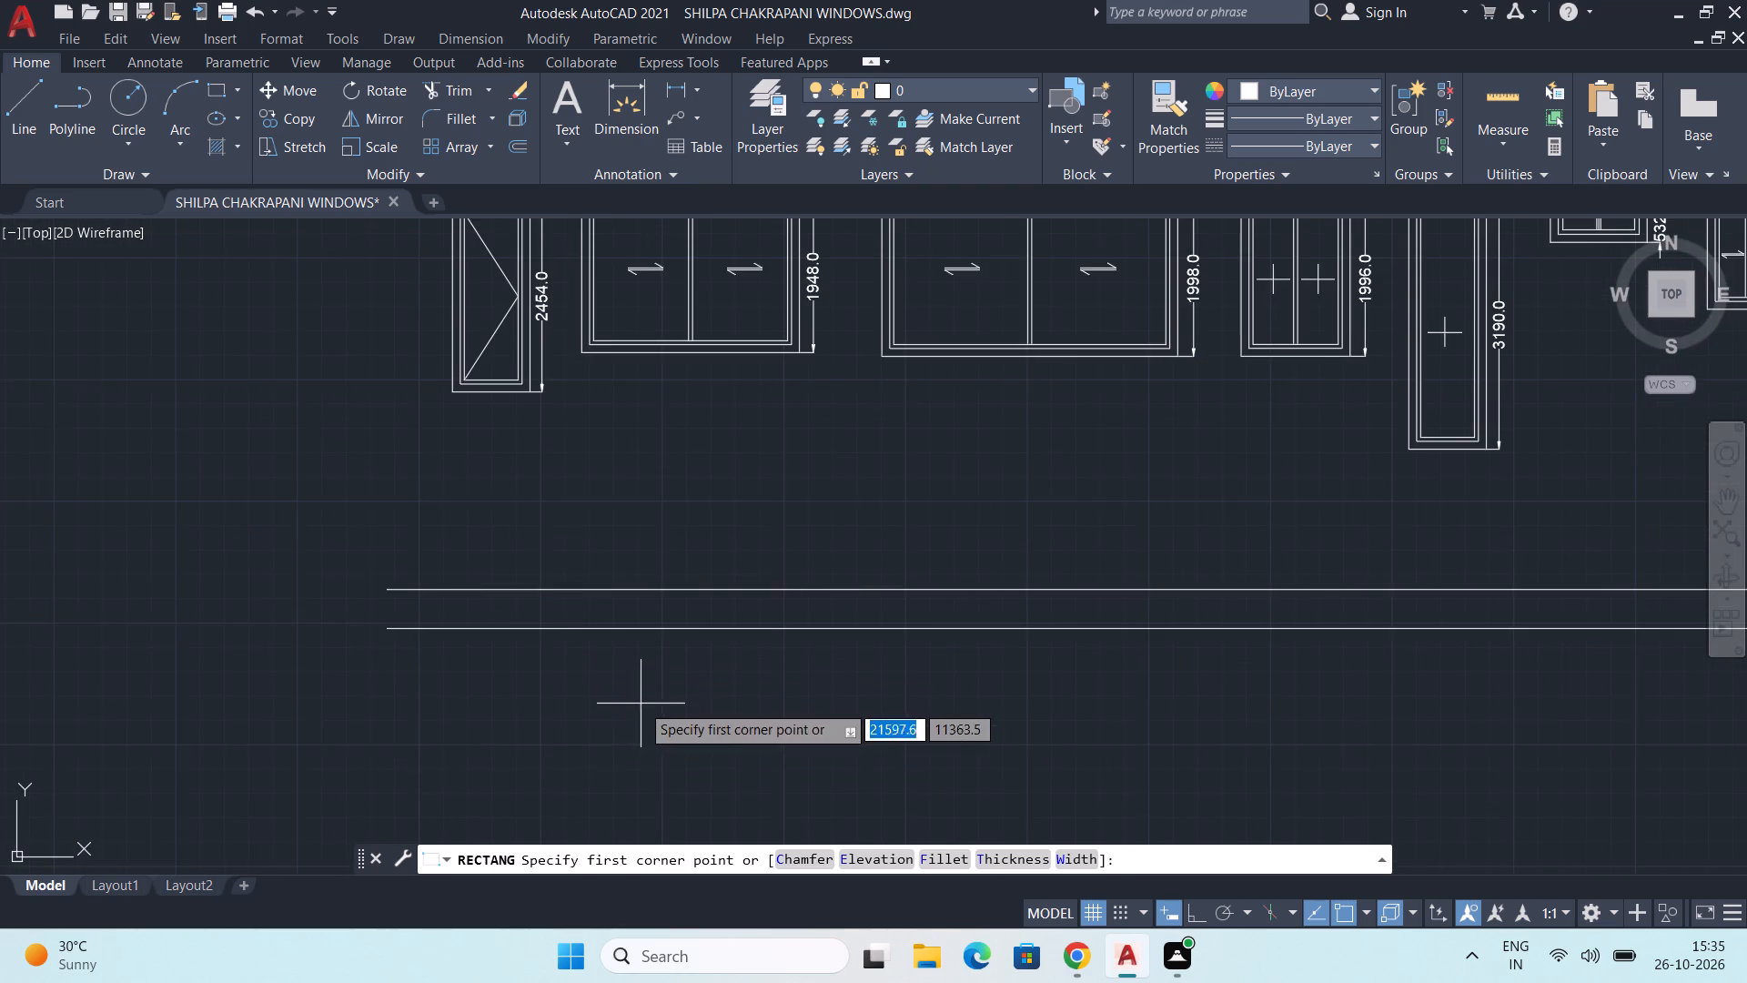
middle_click_drag(640, 691, 574, 645)
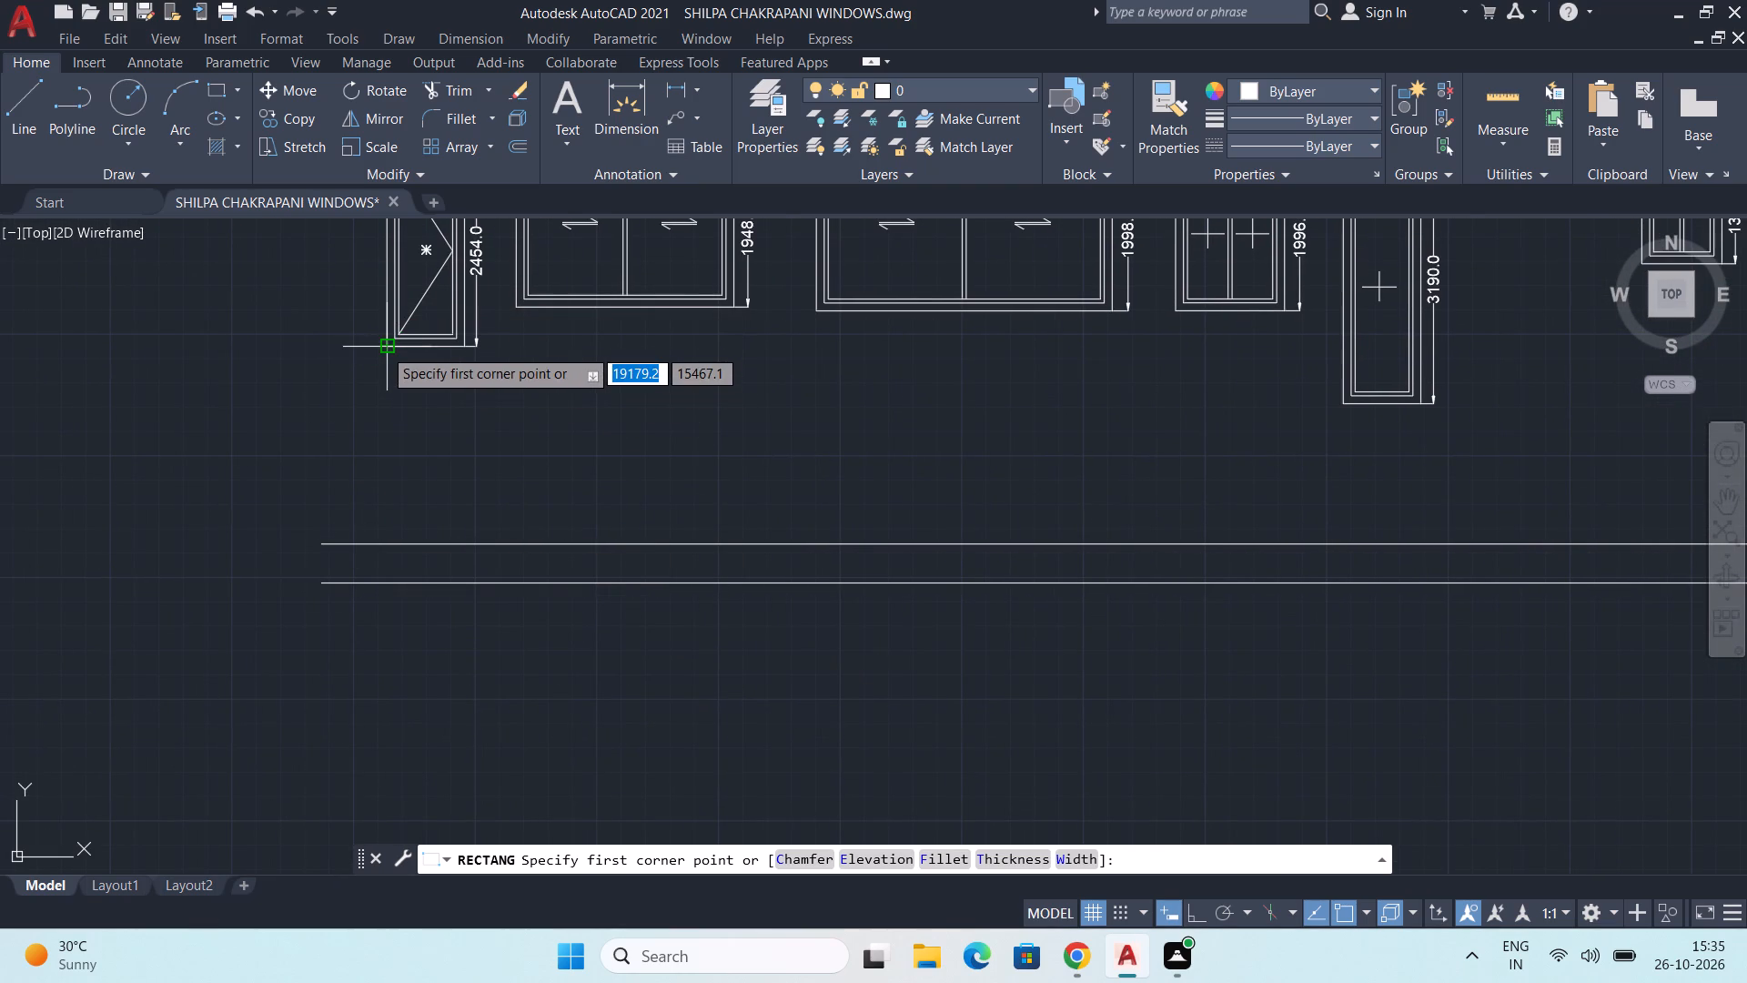
left_click(387, 584)
scroll(602, 730, "down", 2)
middle_click_drag(632, 742, 606, 678)
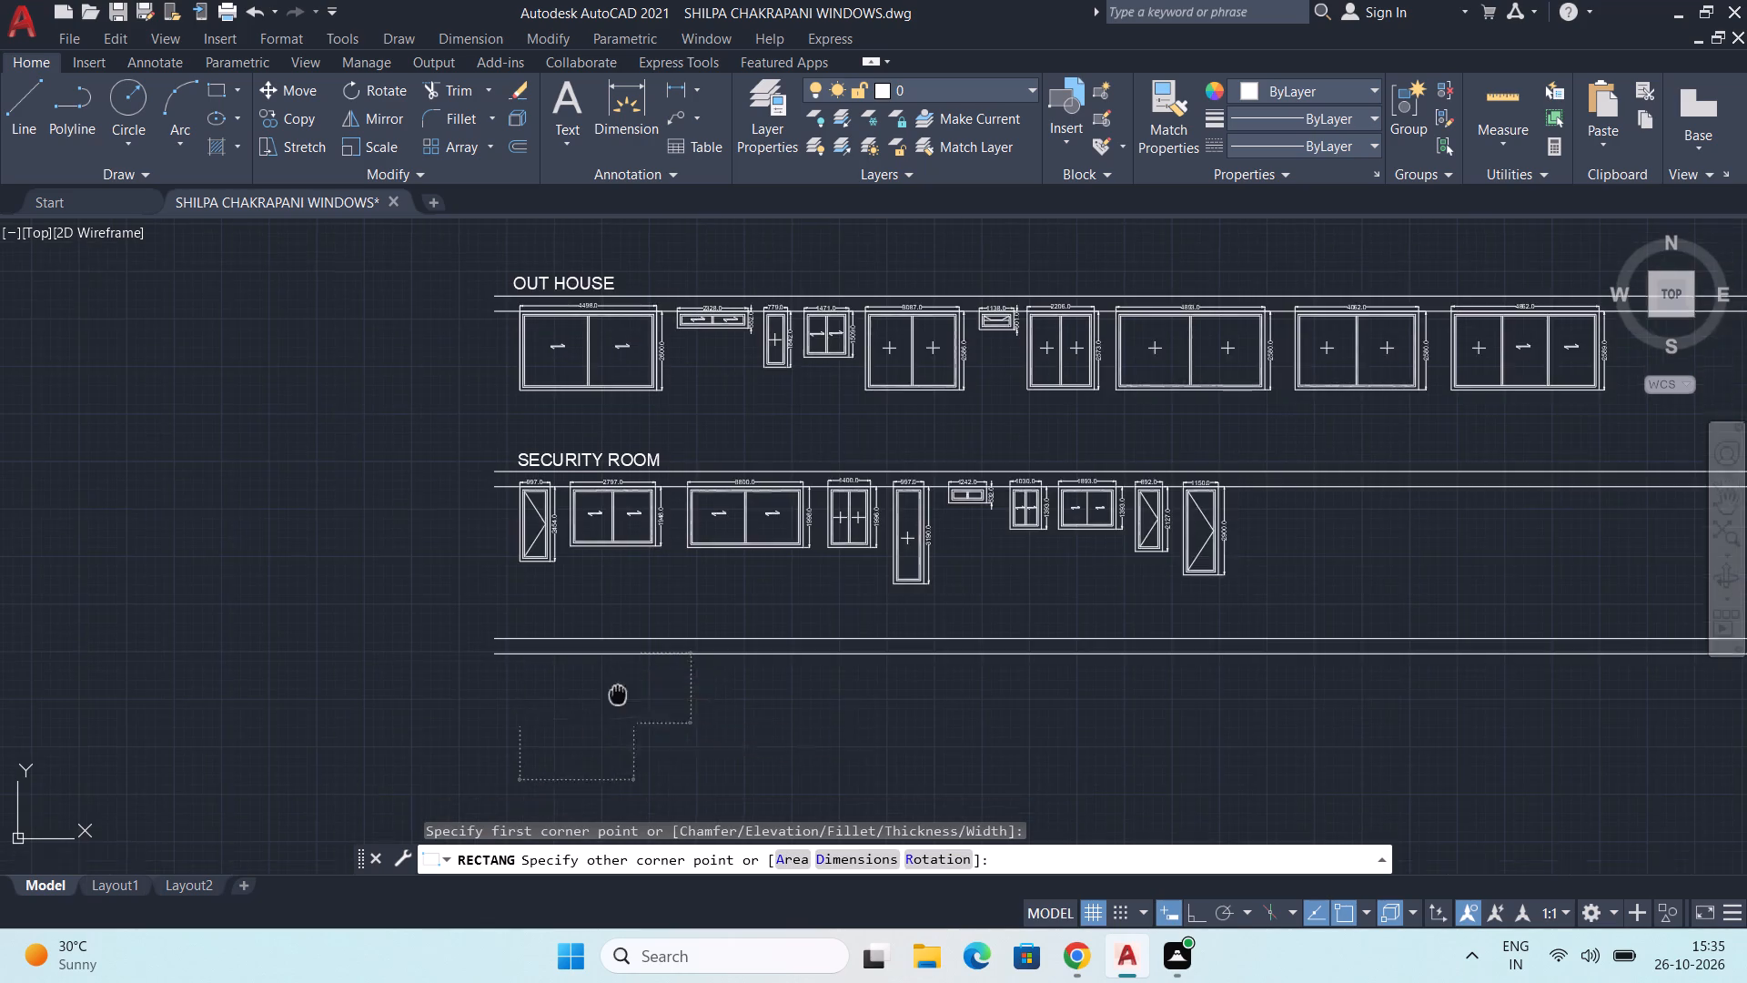
middle_click_drag(606, 678, 542, 577)
scroll(423, 490, "up", 3)
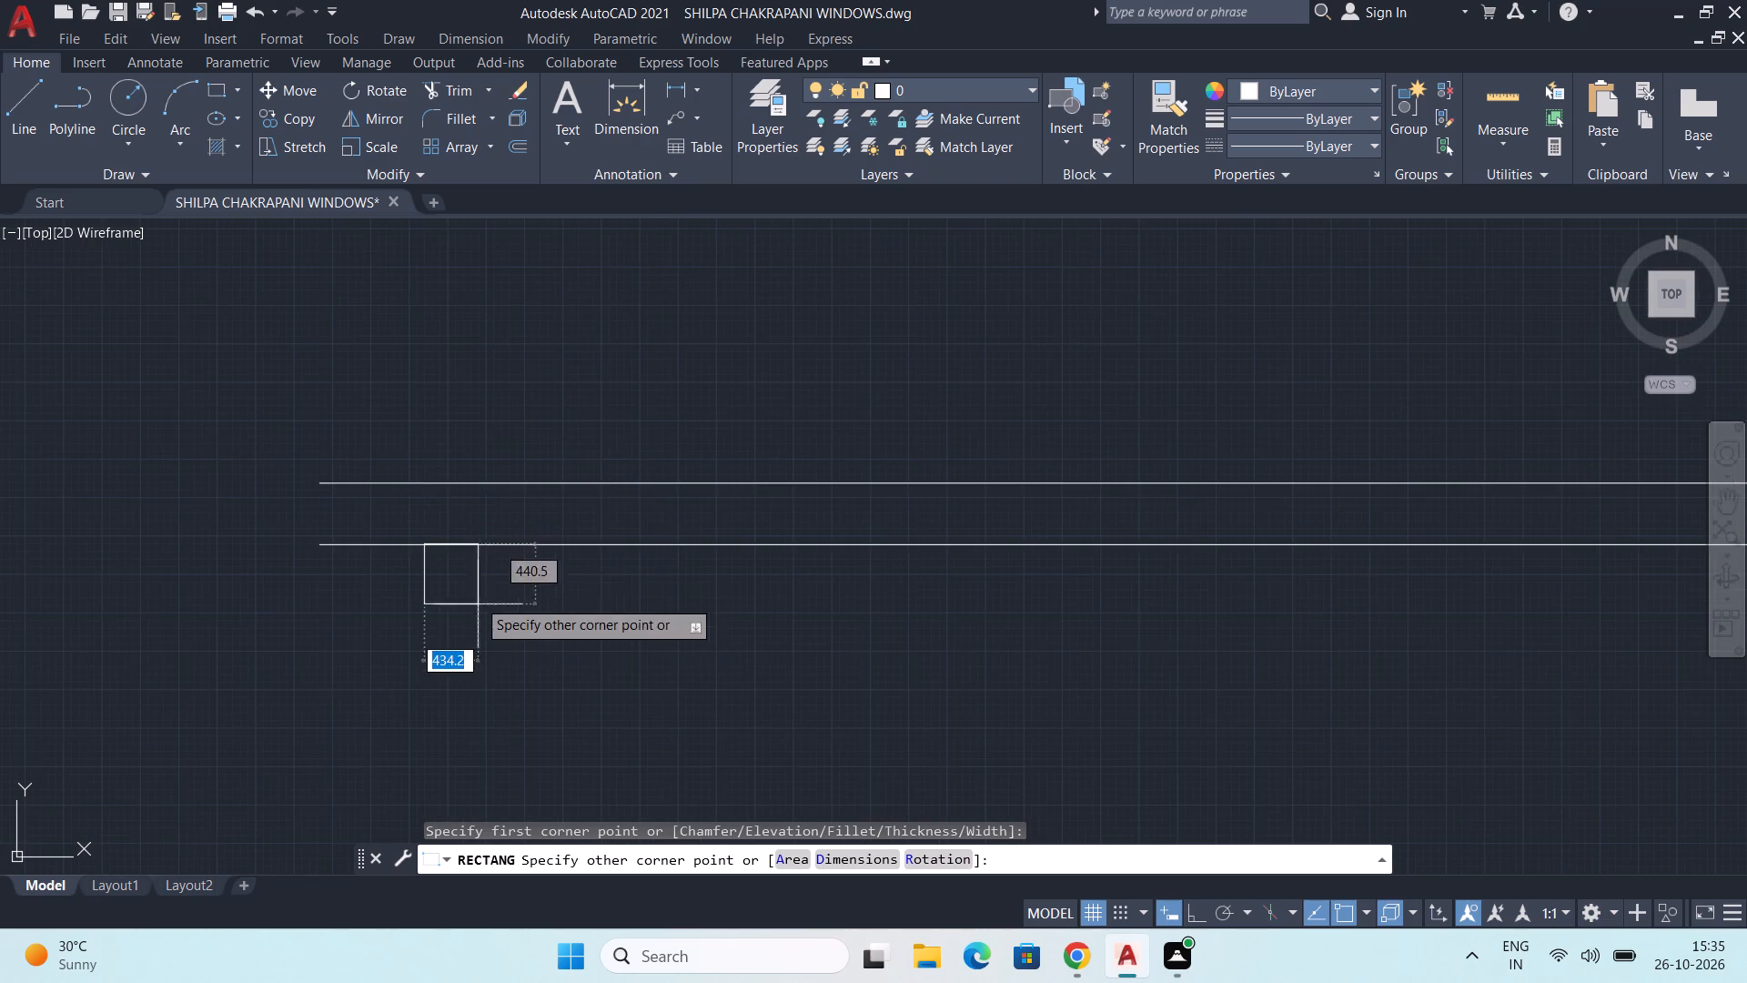
scroll(484, 622, "up", 2)
scroll(290, 418, "up", 2)
scroll(402, 471, "up", 4)
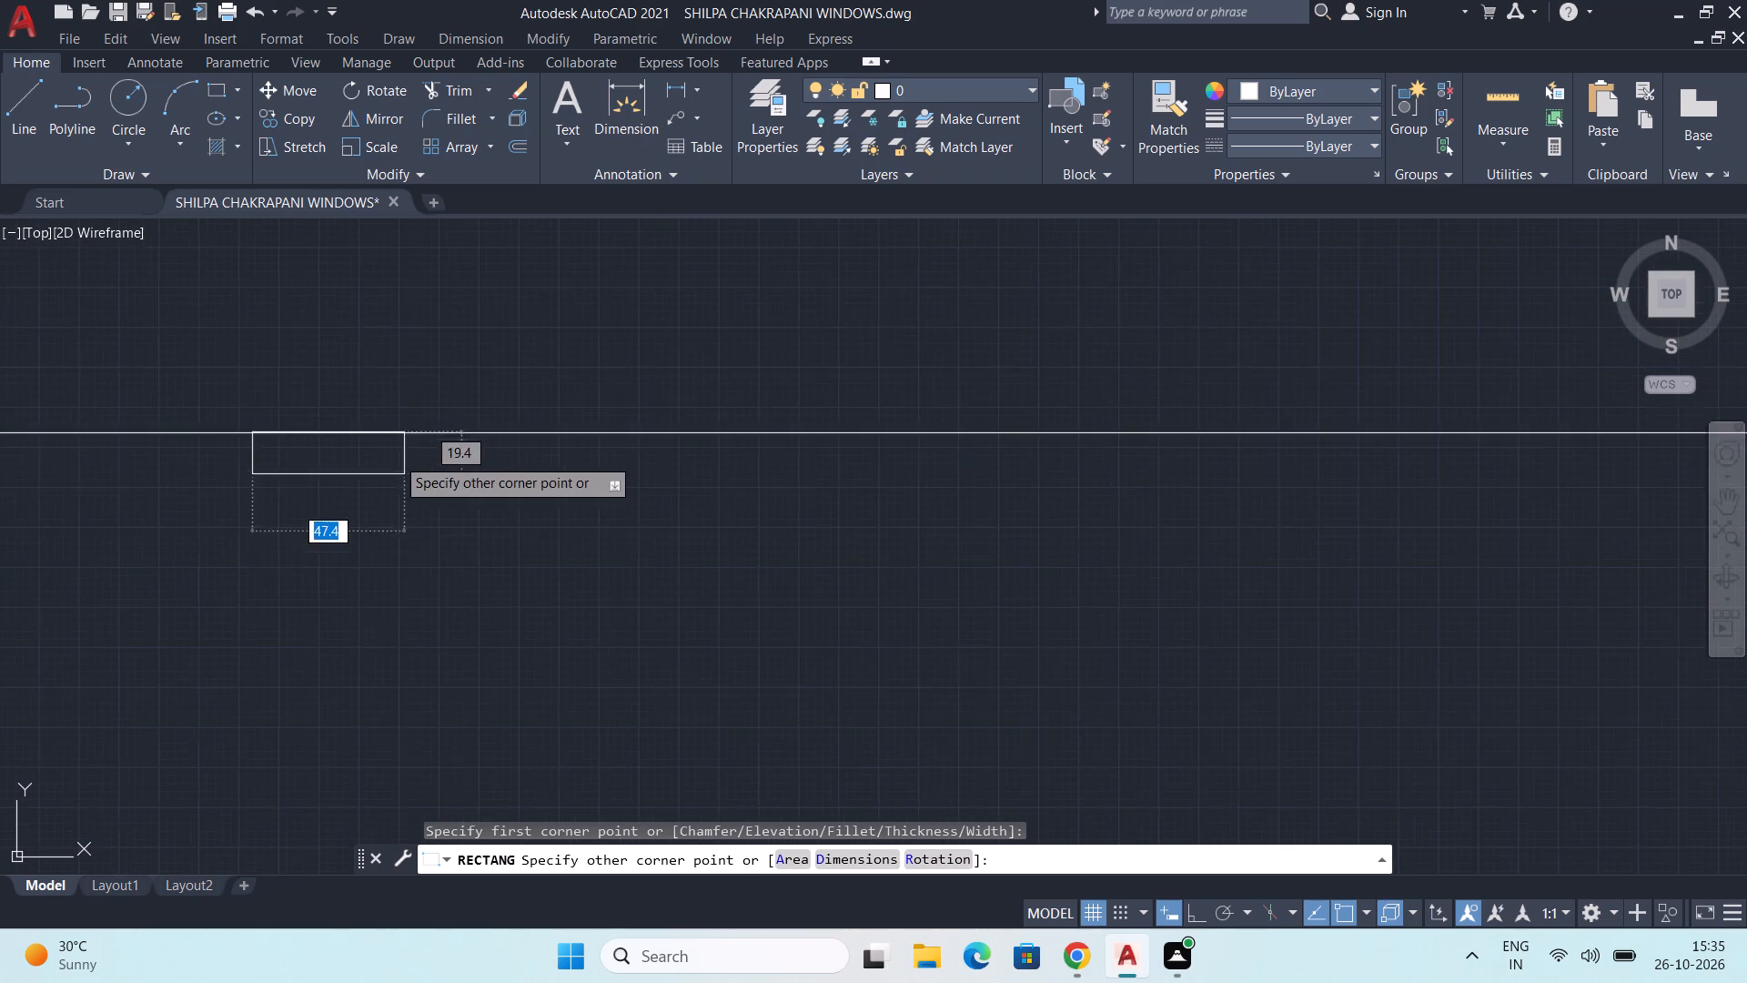
scroll(120, 421, "up", 3)
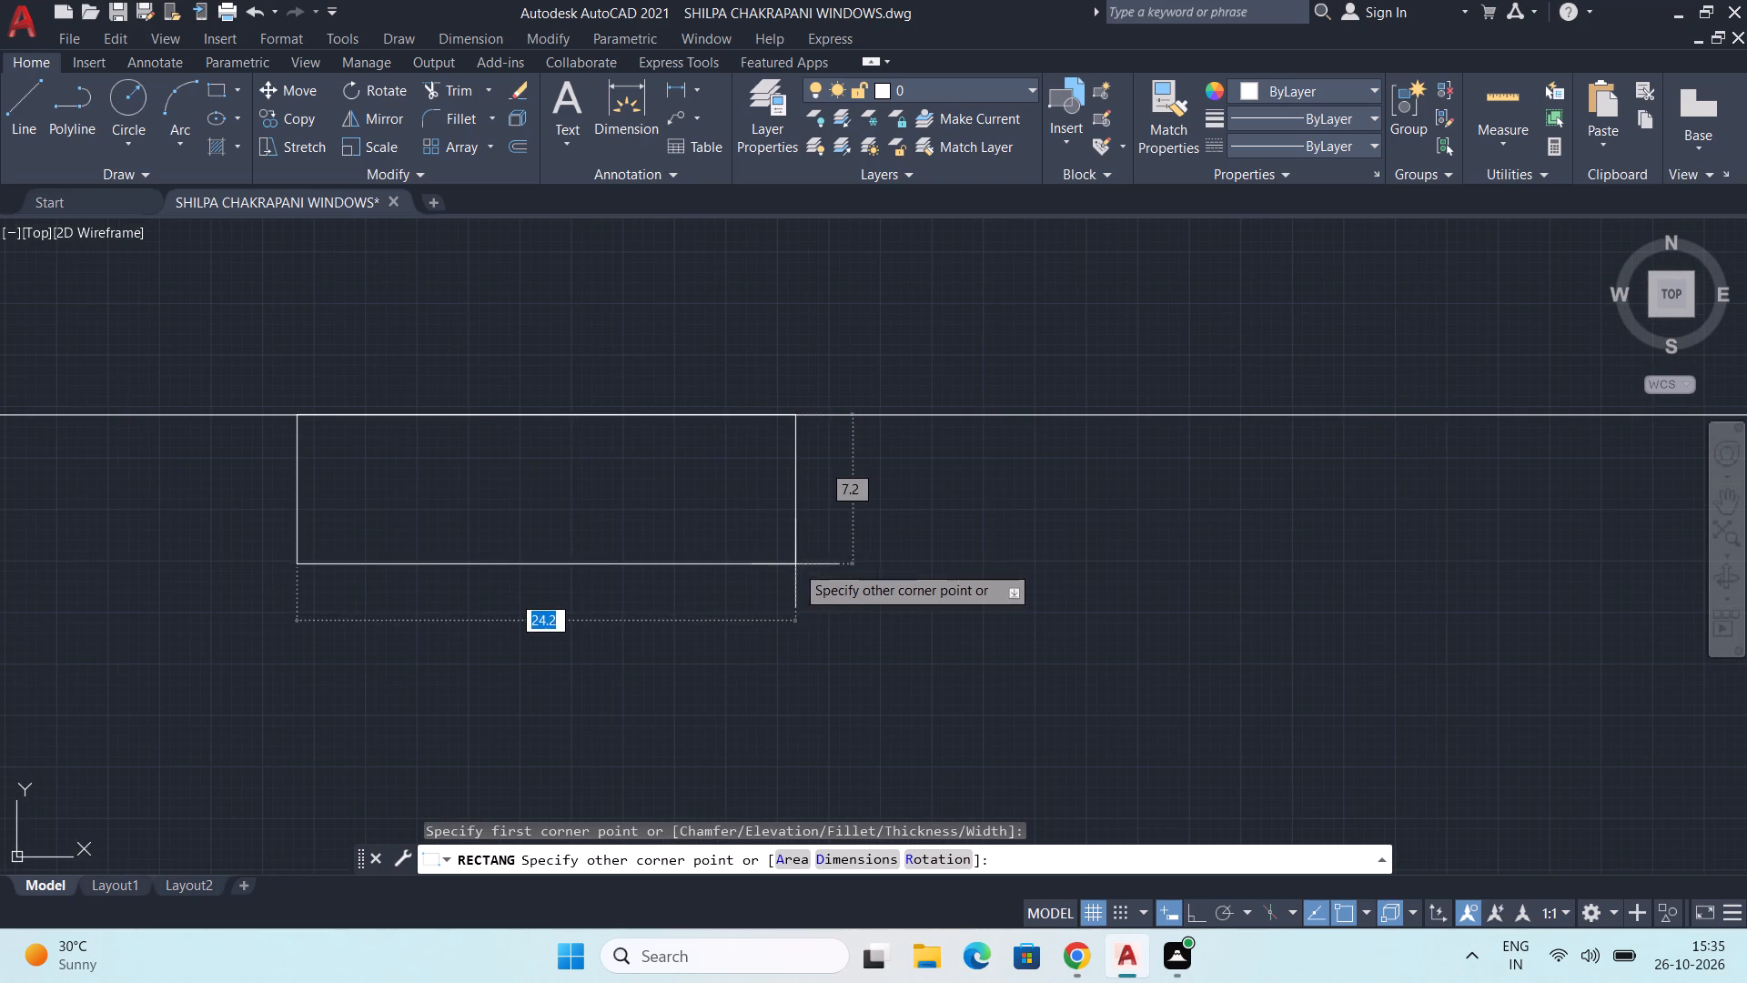
scroll(802, 574, "down", 10)
scroll(970, 684, "down", 3)
scroll(1116, 725, "down", 3)
middle_click_drag(1219, 740, 334, 563)
scroll(736, 675, "up", 2)
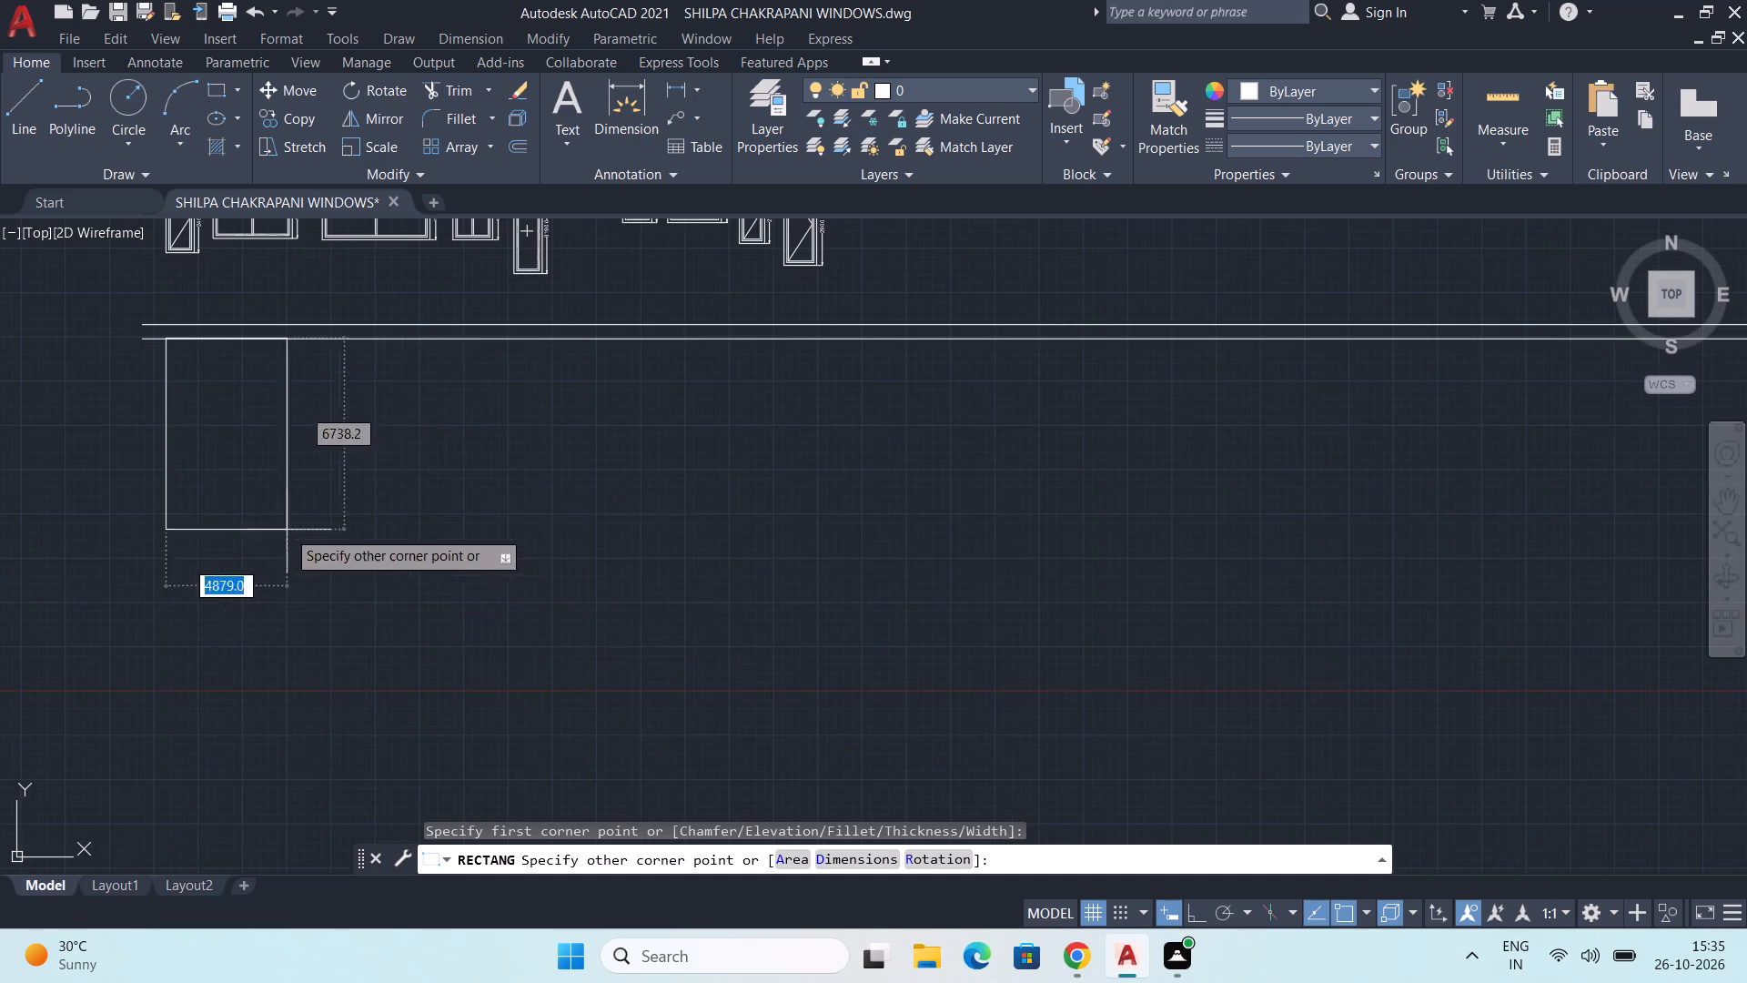
middle_click_drag(213, 488, 449, 551)
scroll(491, 517, "up", 2)
middle_click_drag(413, 516, 585, 581)
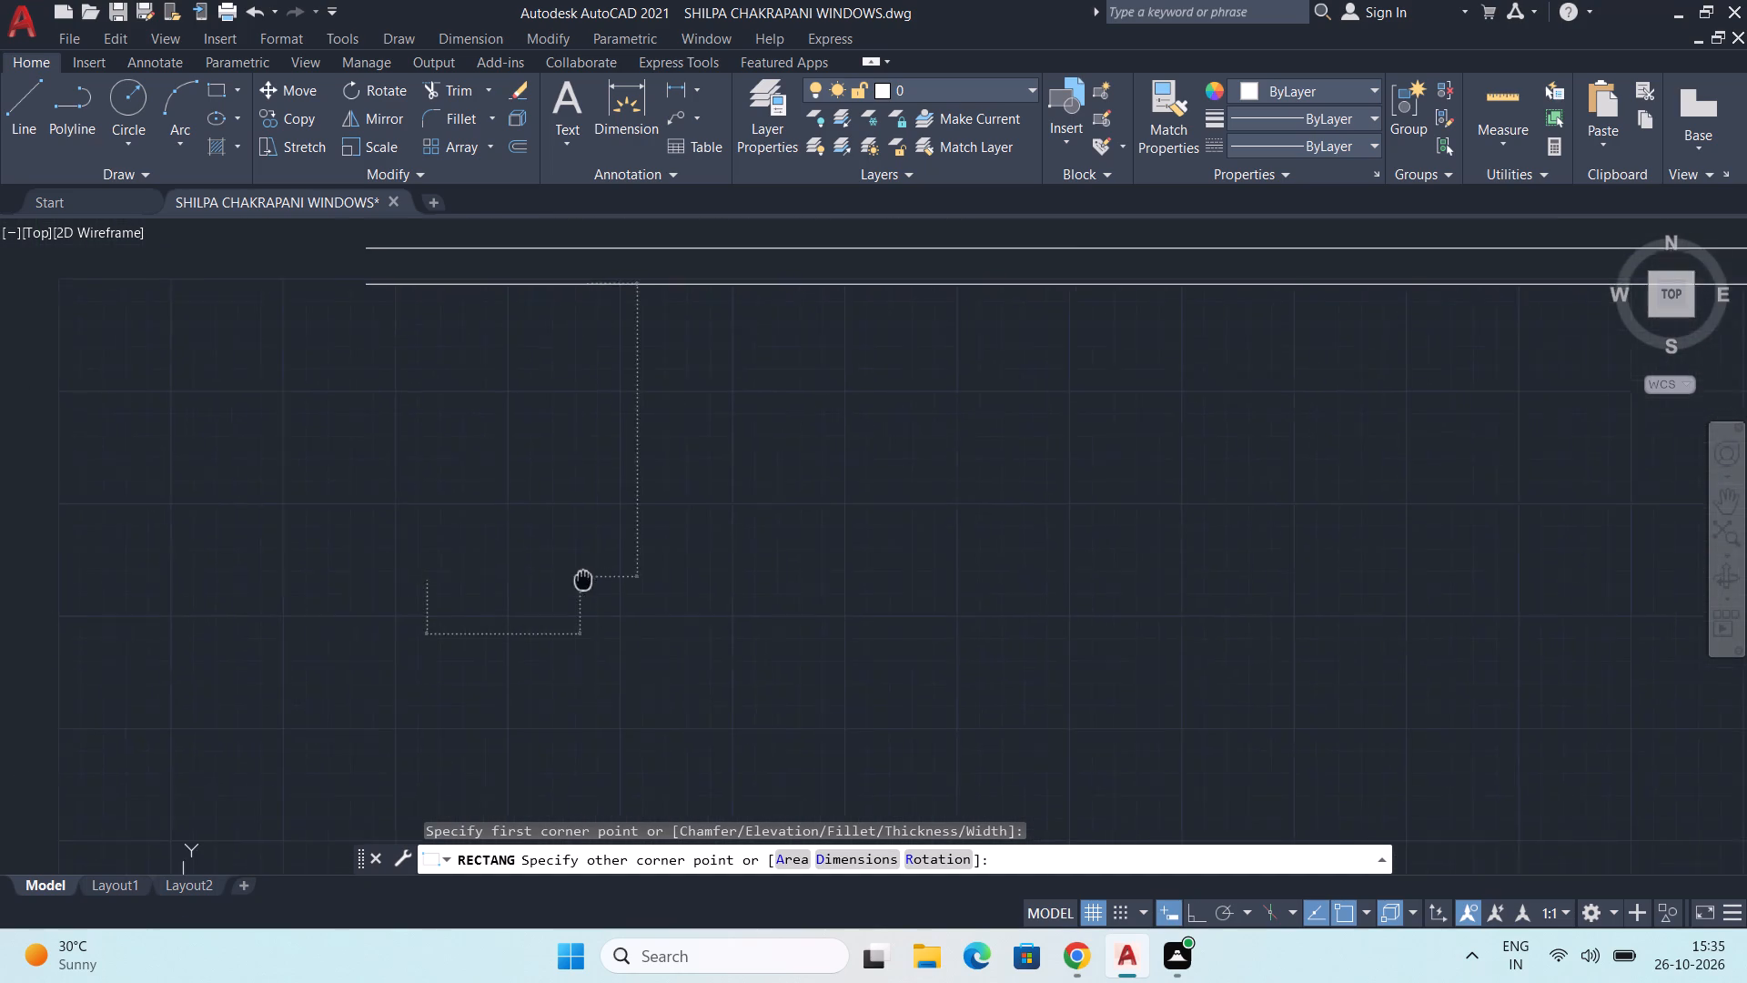
middle_click_drag(585, 581, 603, 664)
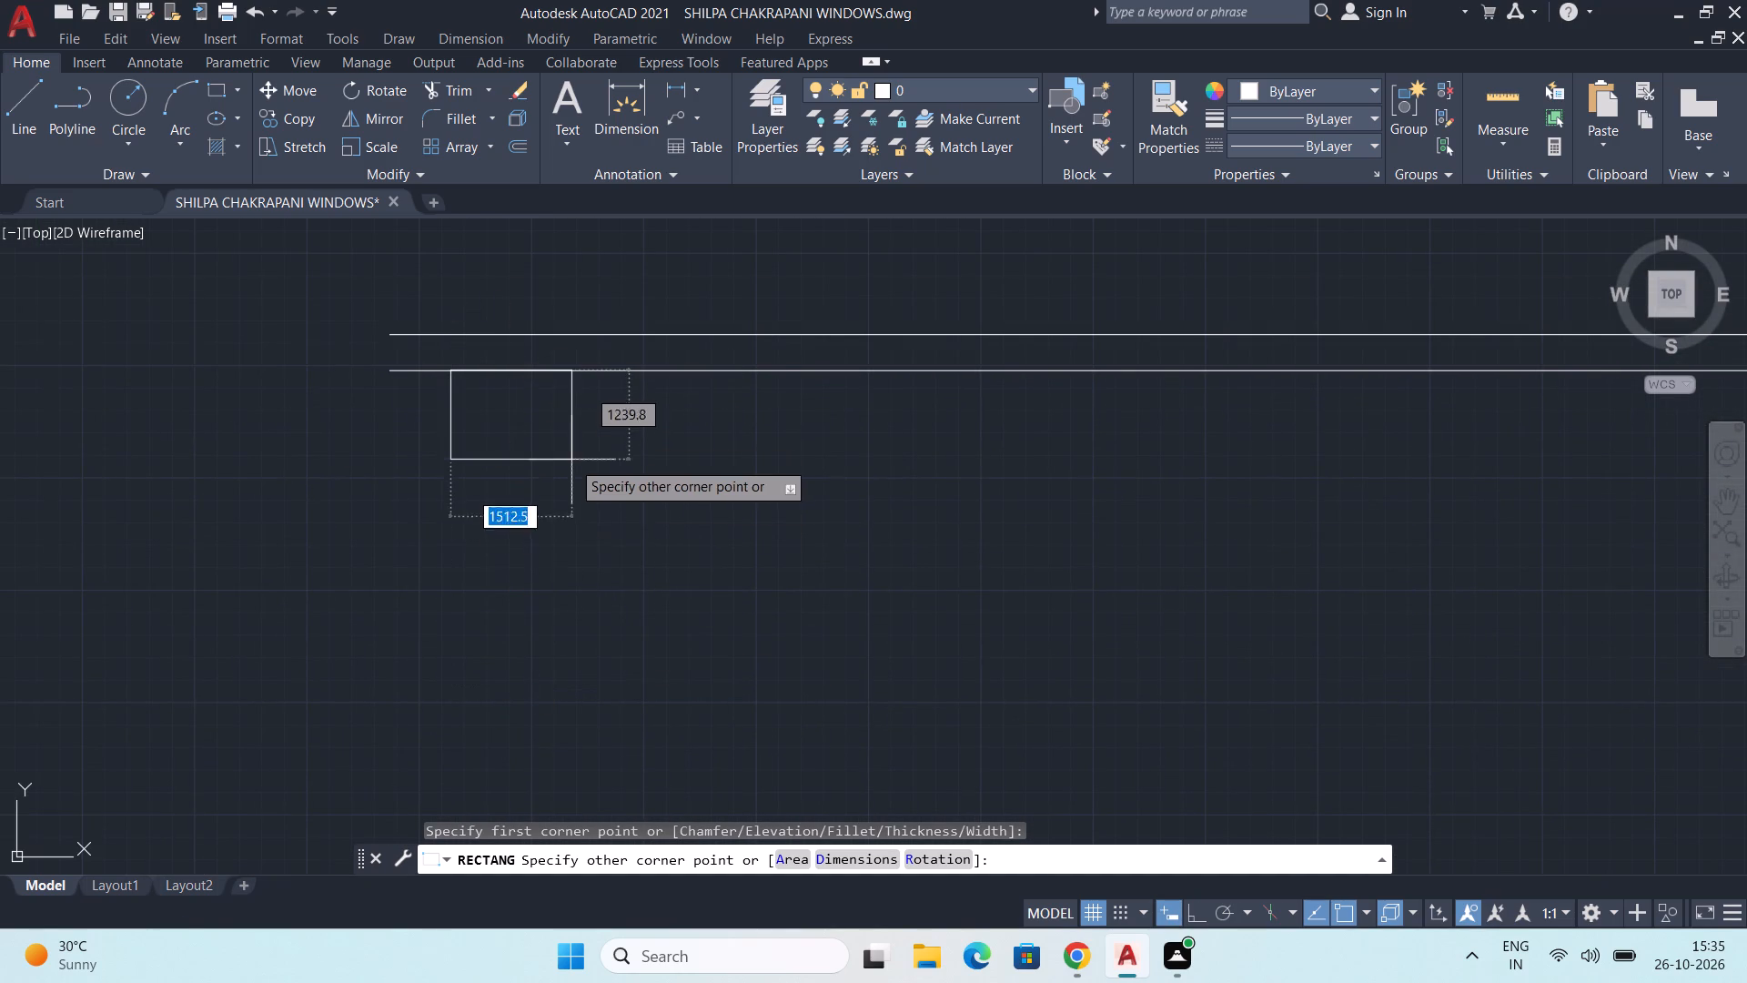
scroll(517, 350, "up", 2)
scroll(443, 405, "up", 3)
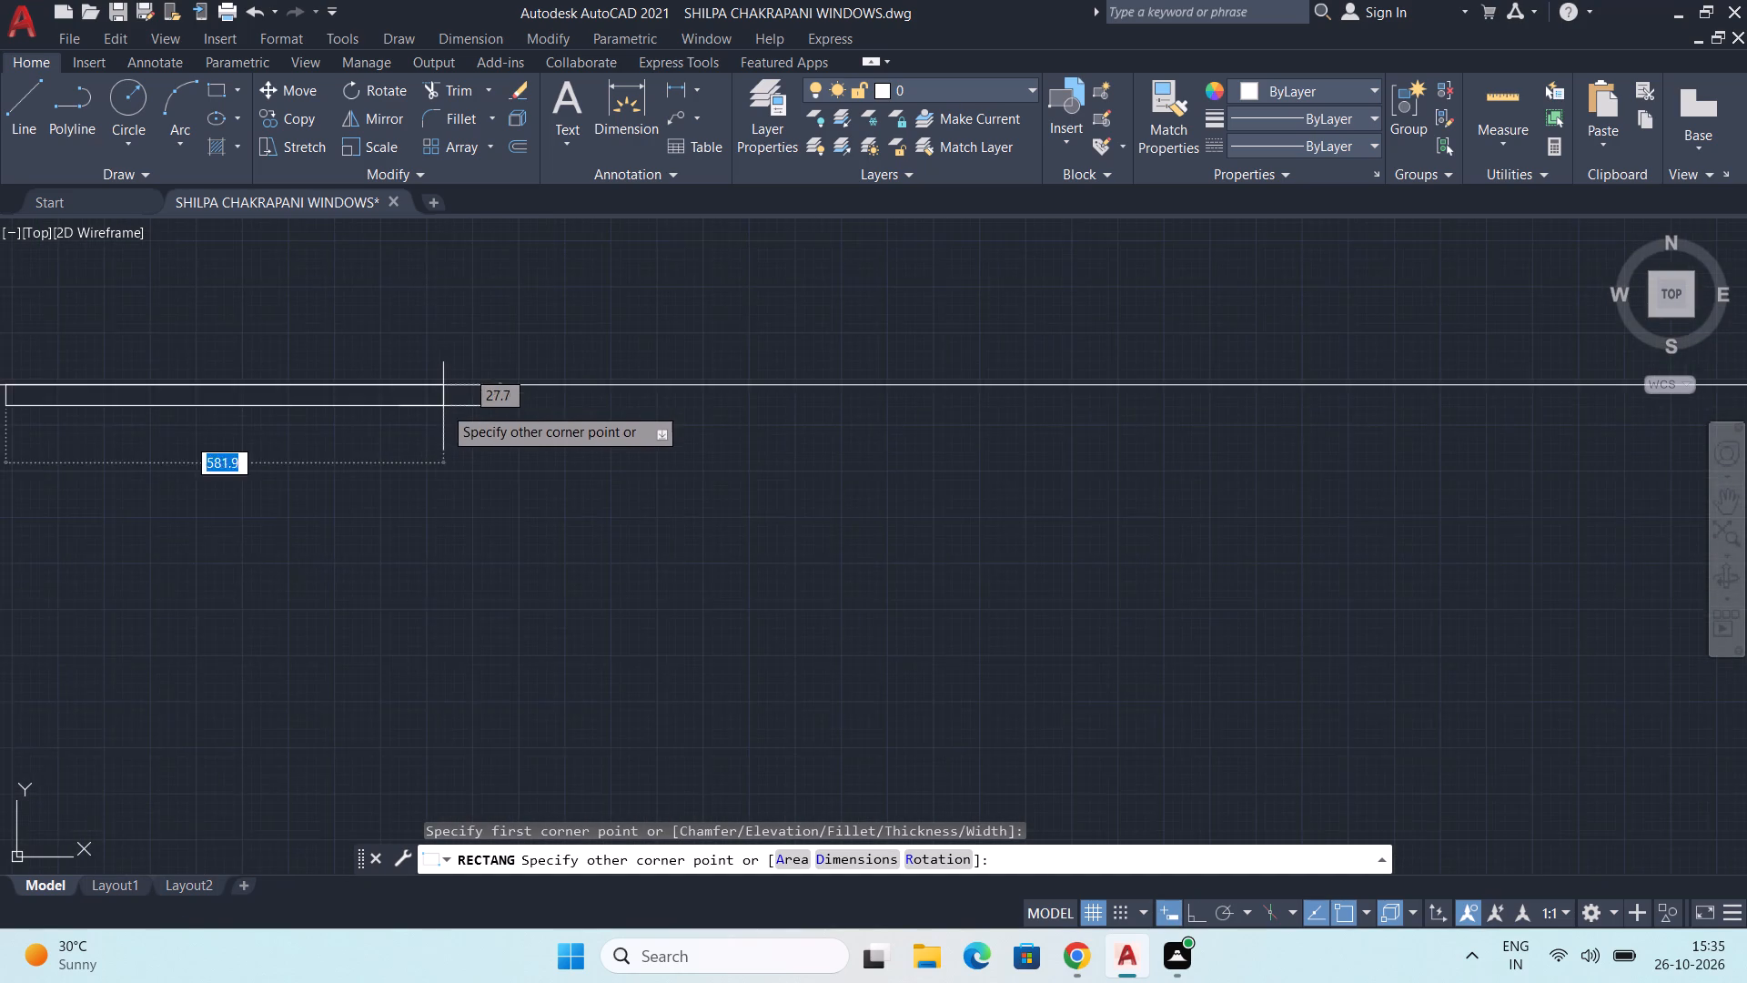
scroll(444, 400, "up", 4)
scroll(508, 426, "down", 9)
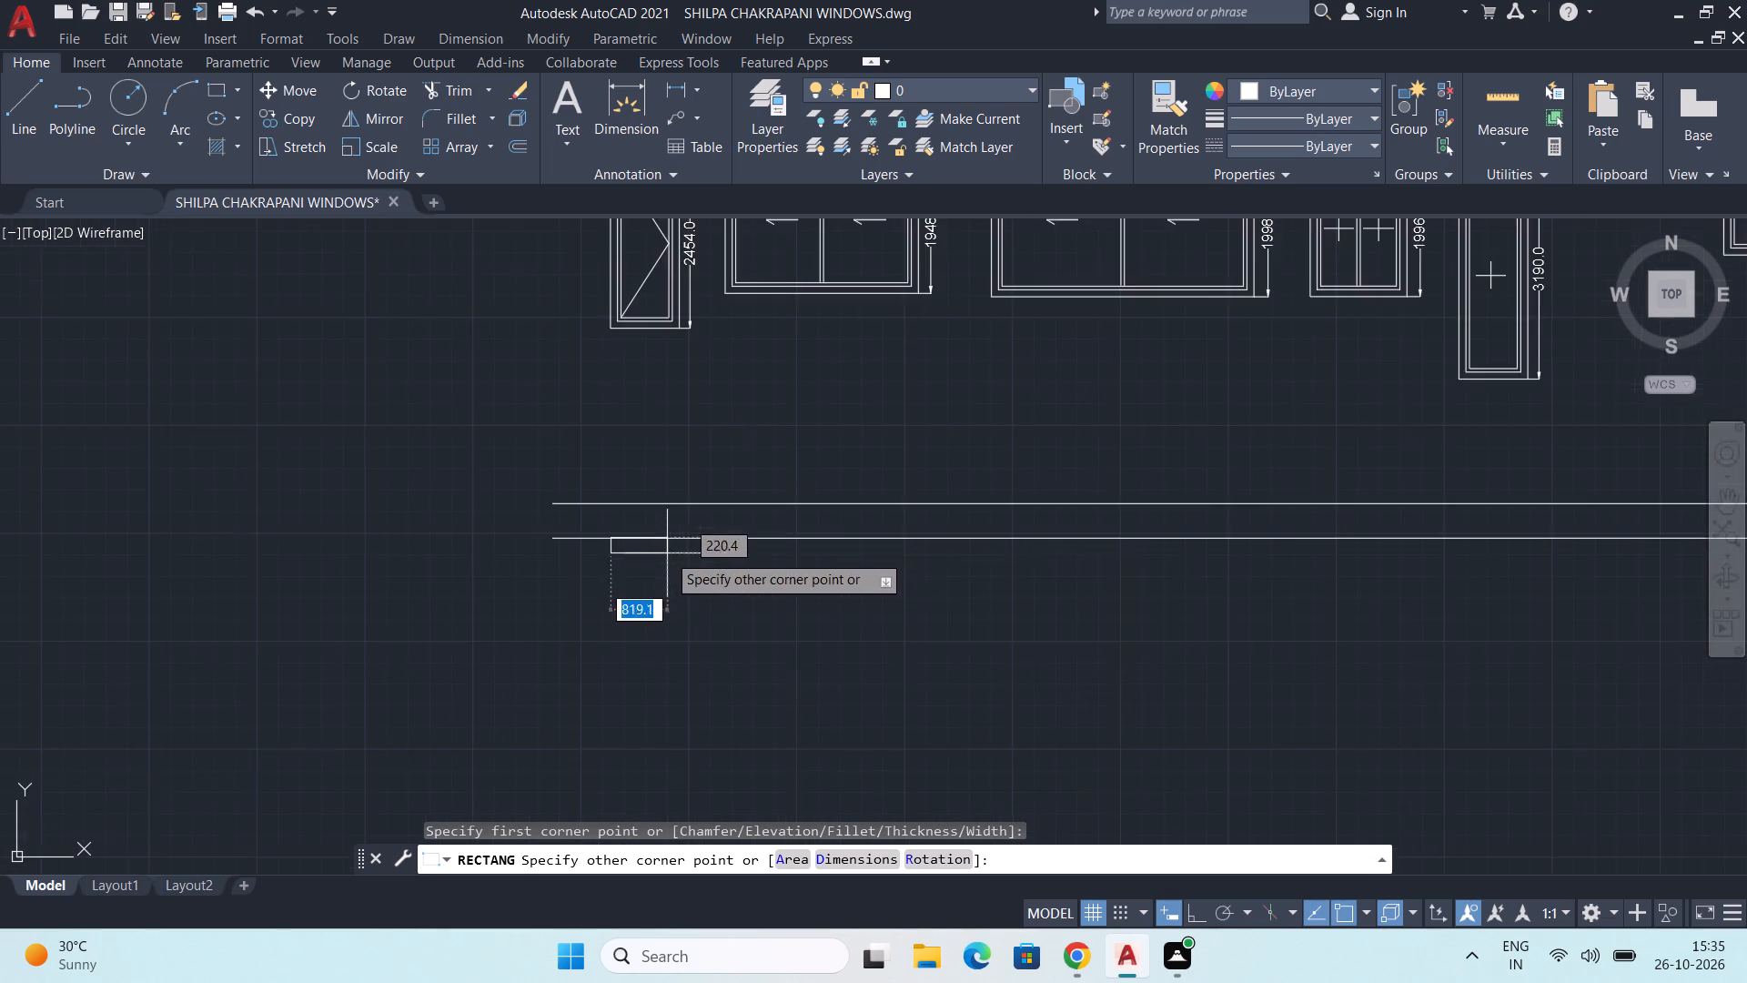
scroll(813, 632, "down", 1)
middle_click_drag(817, 633, 590, 509)
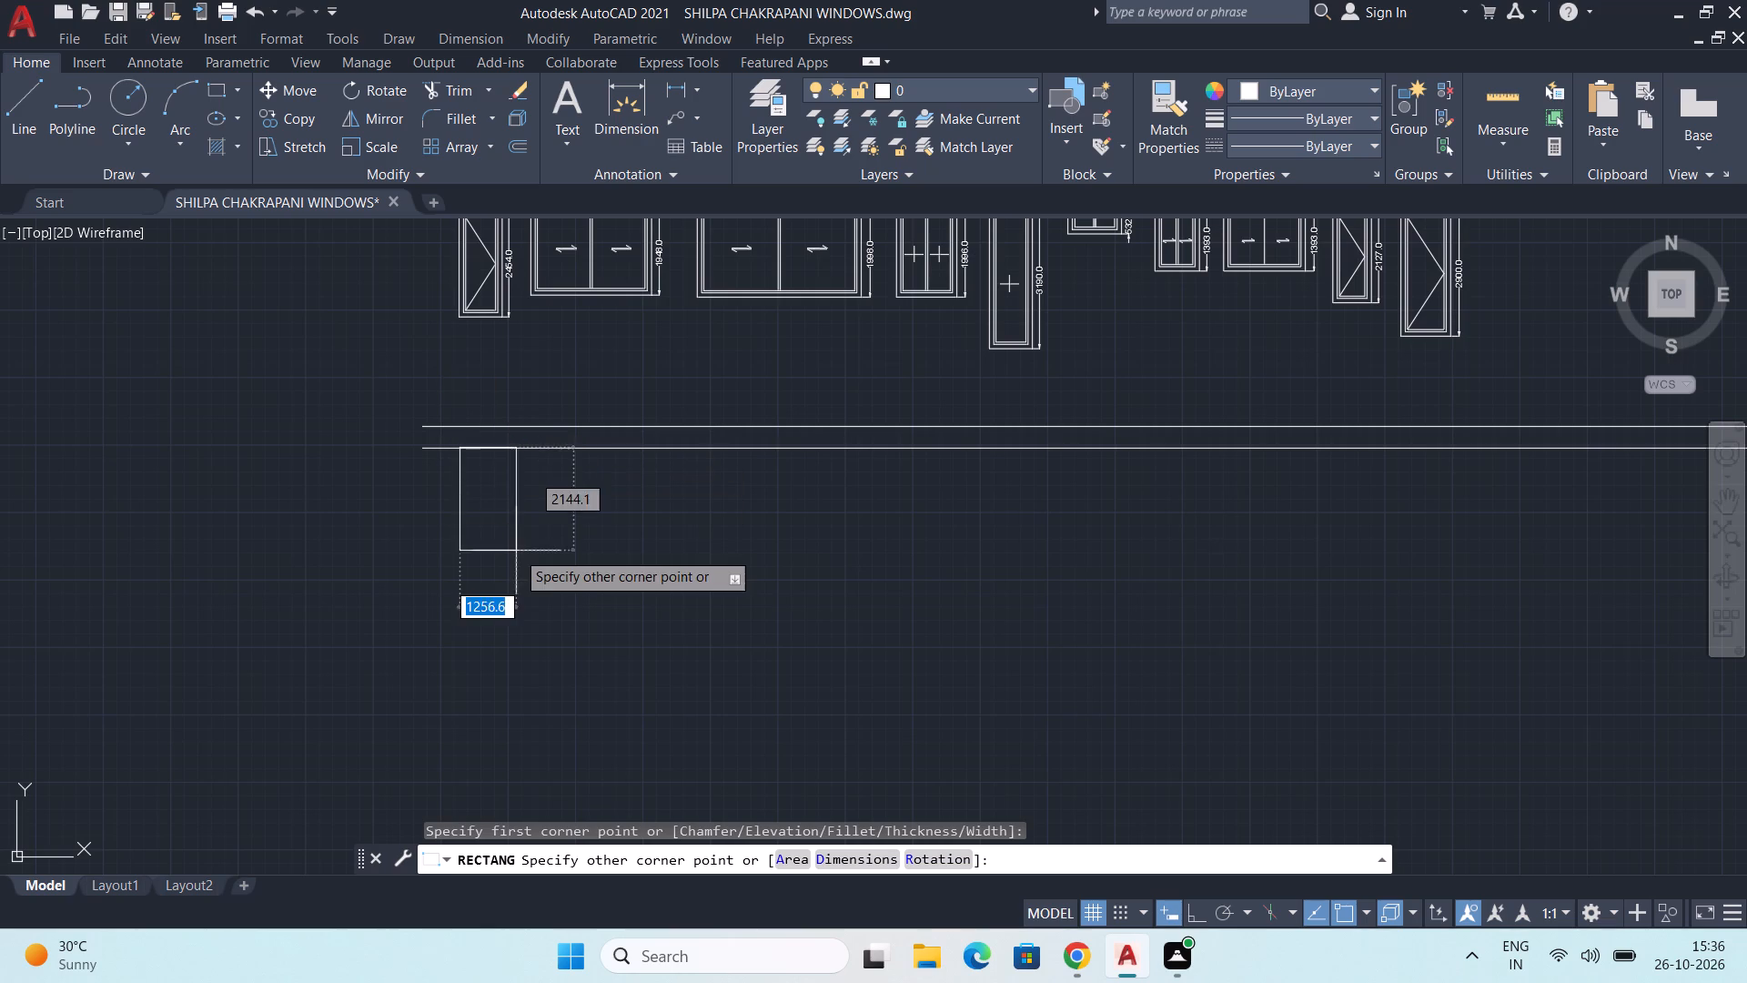
scroll(525, 545, "up", 2)
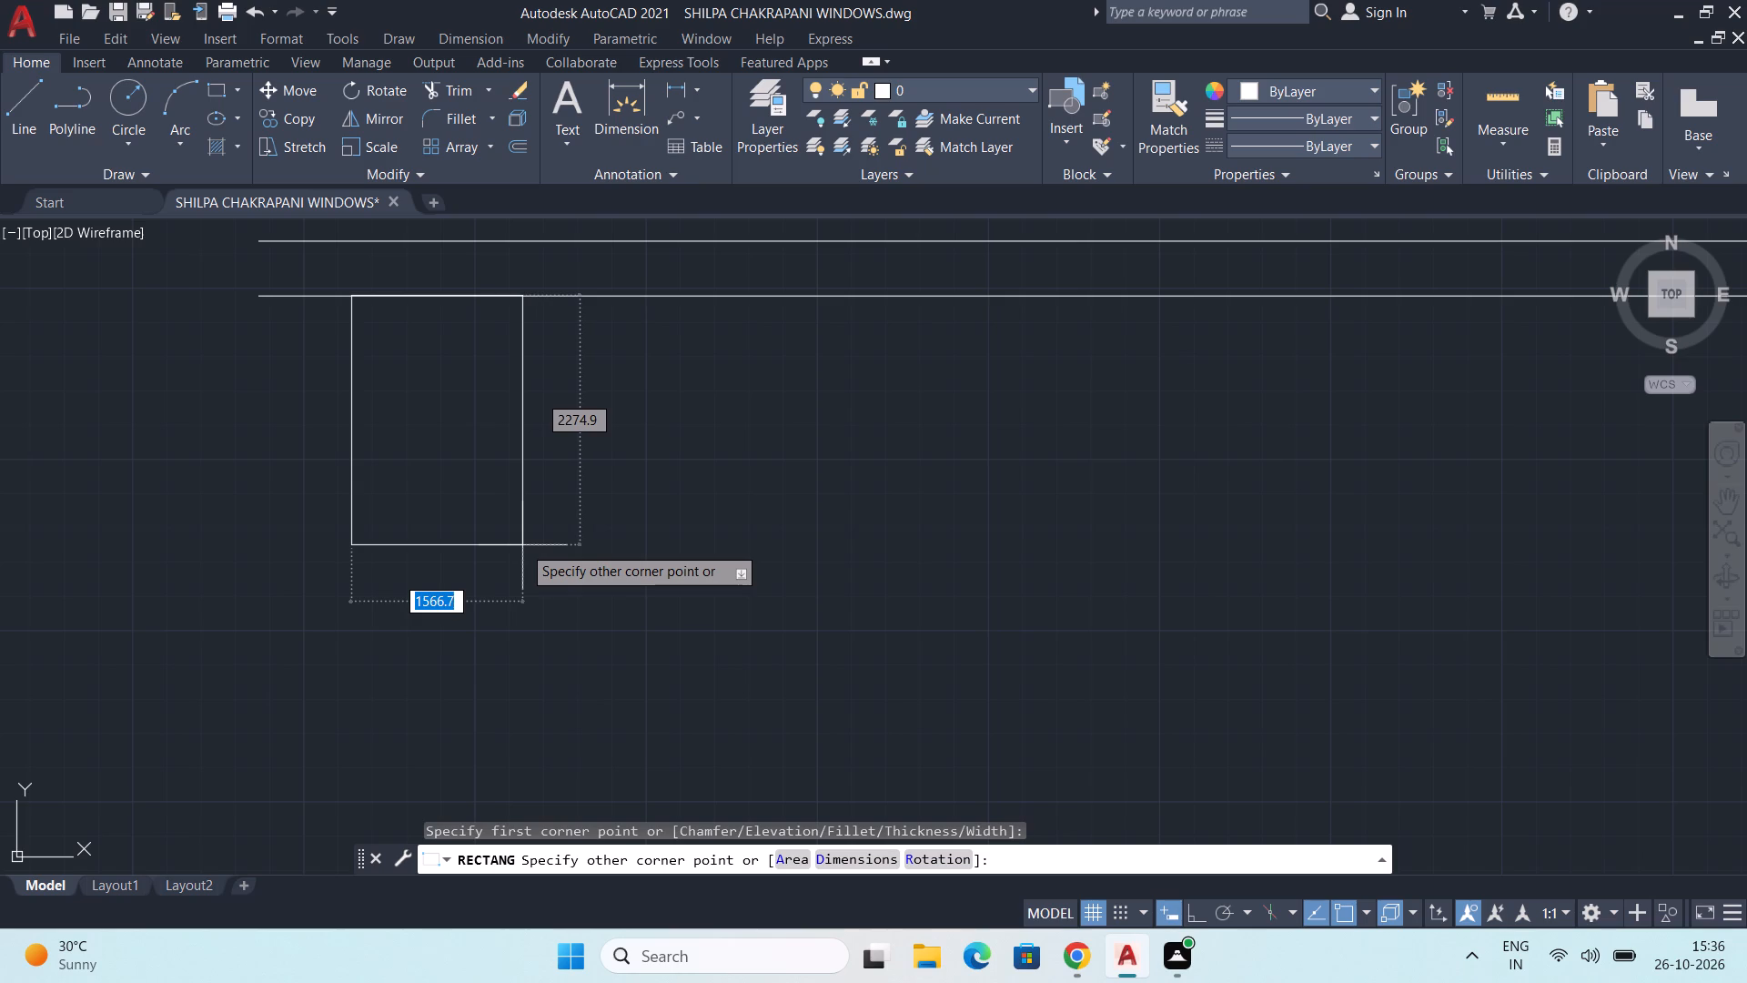
type("942")
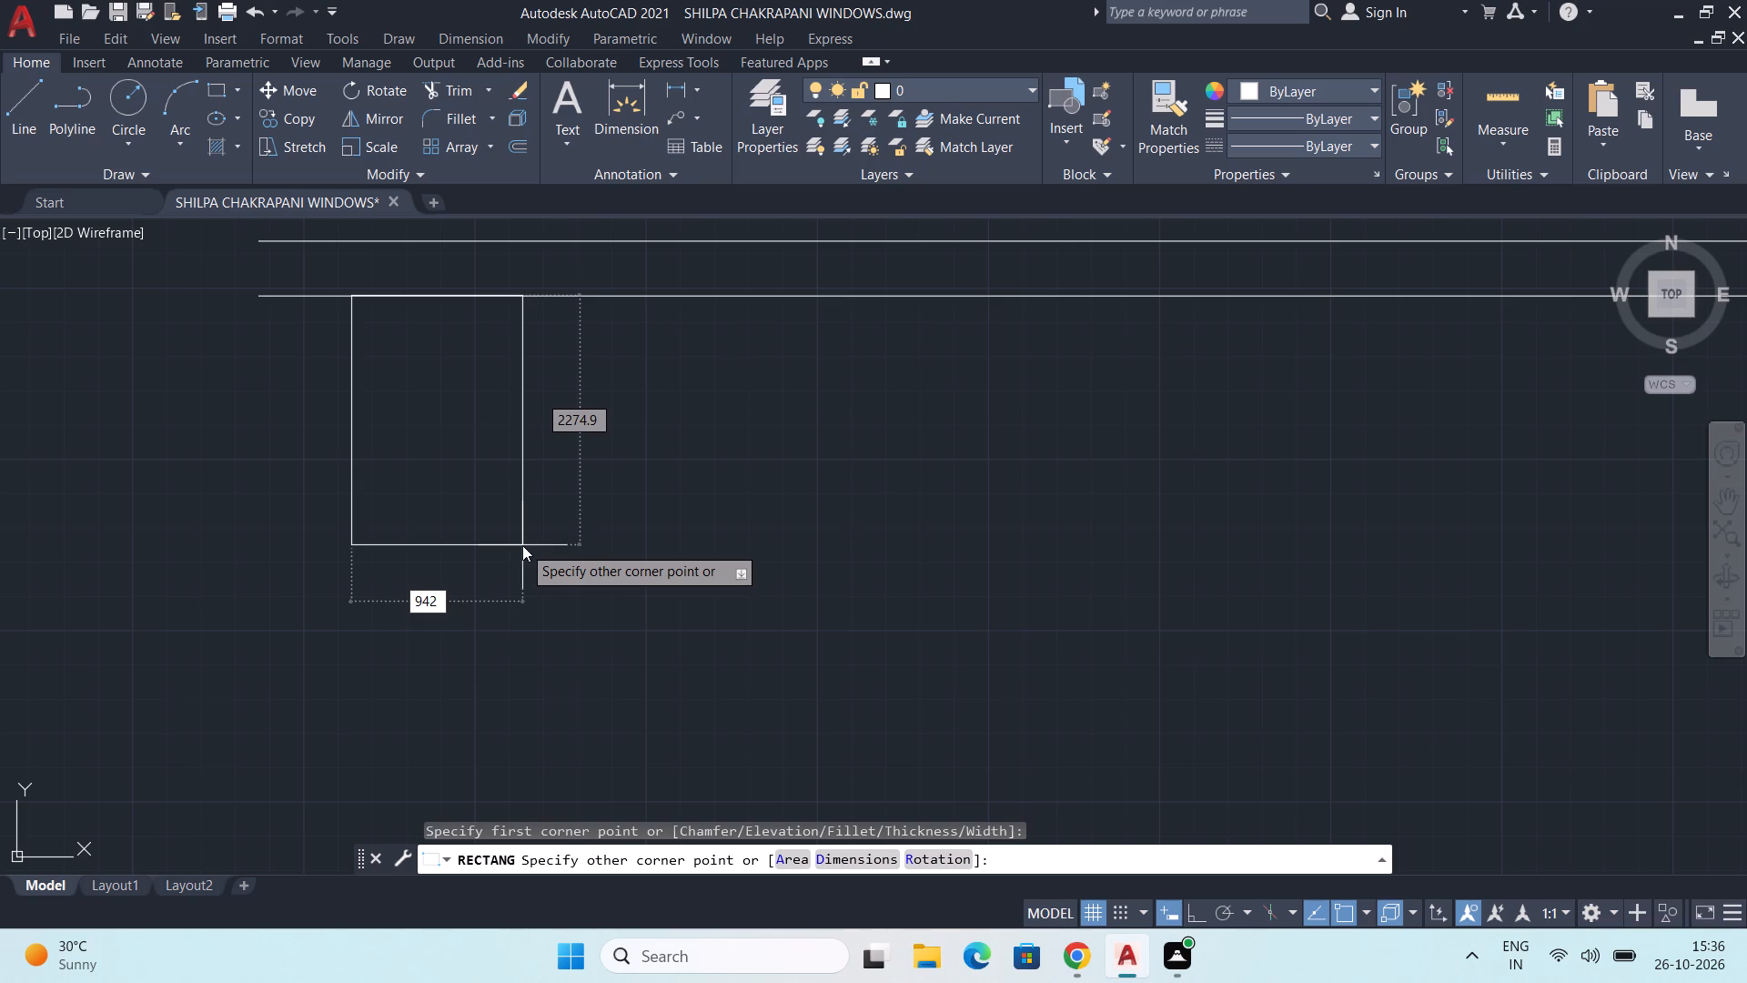
key("Tab")
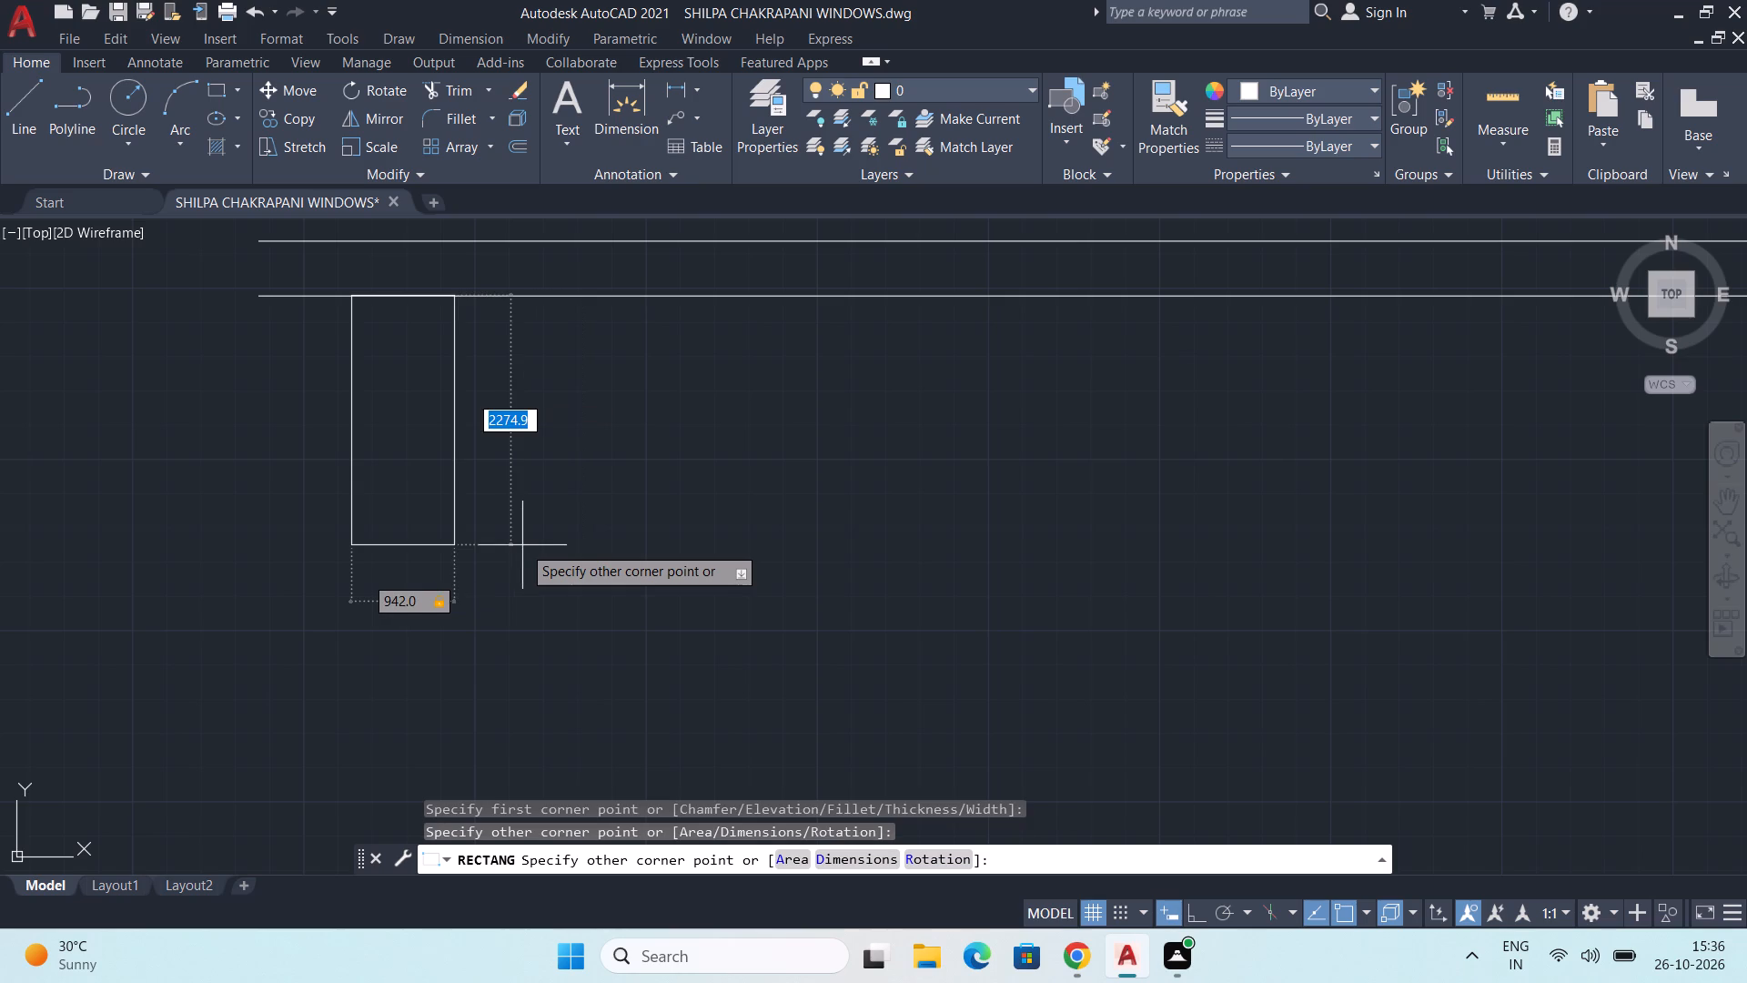
type("1223")
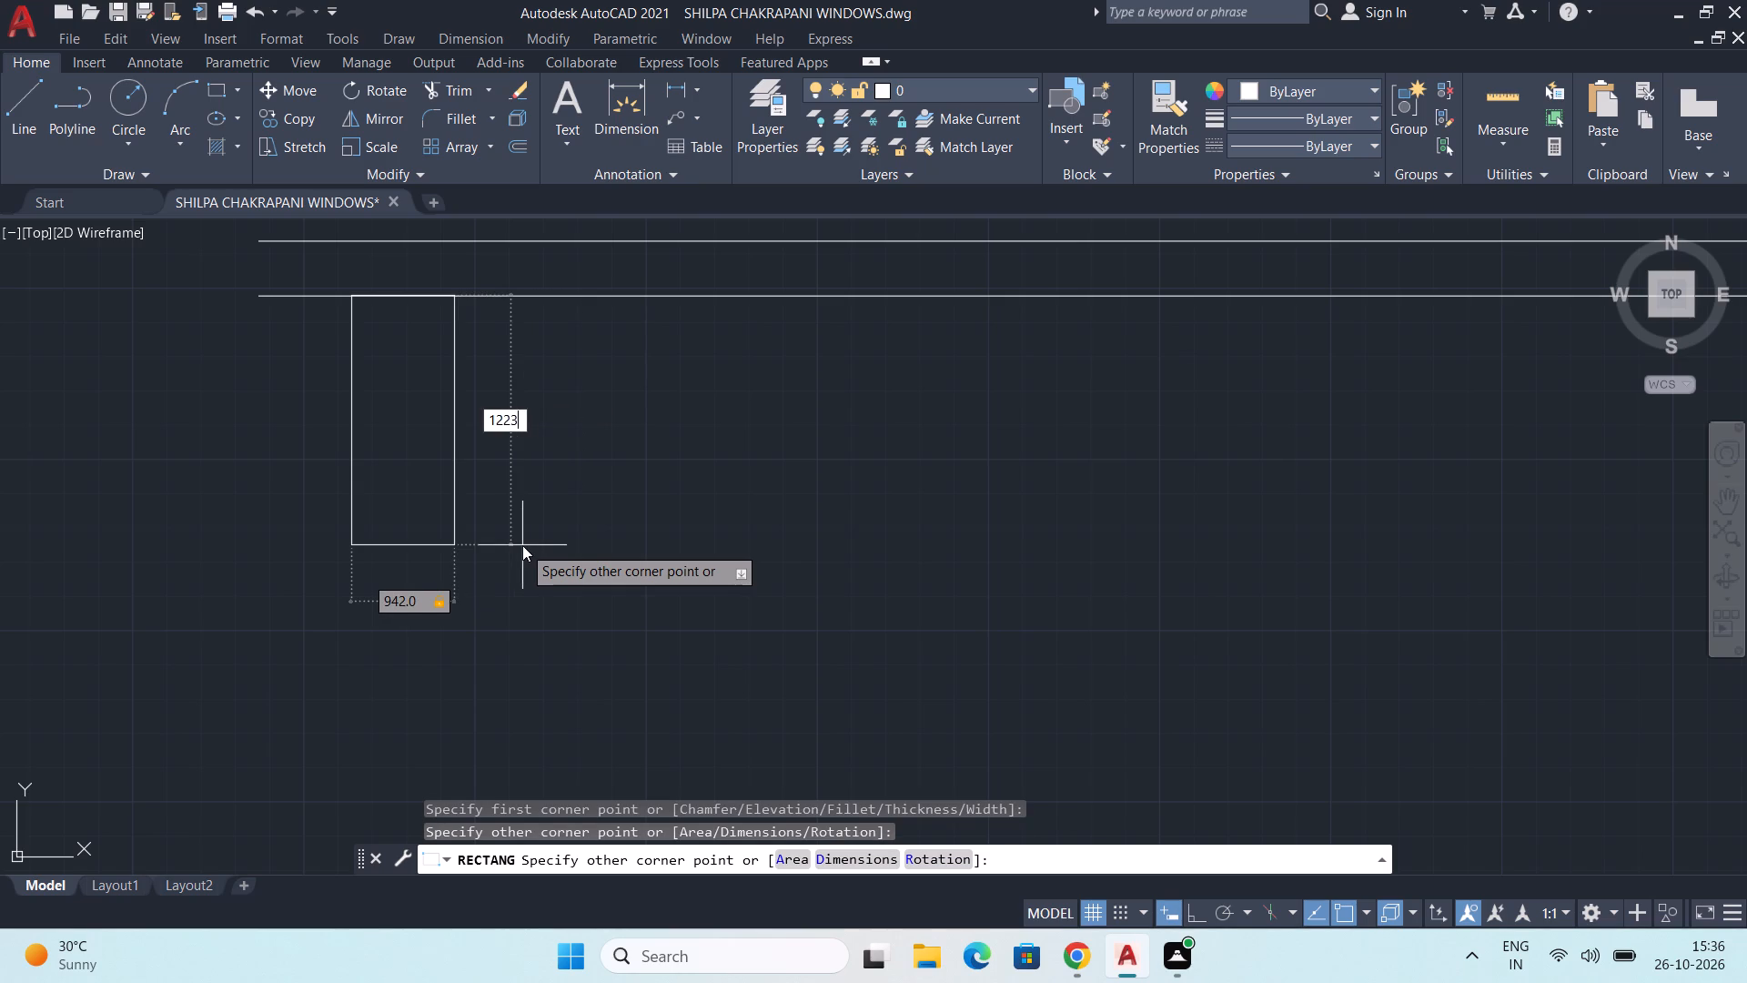
key("Return")
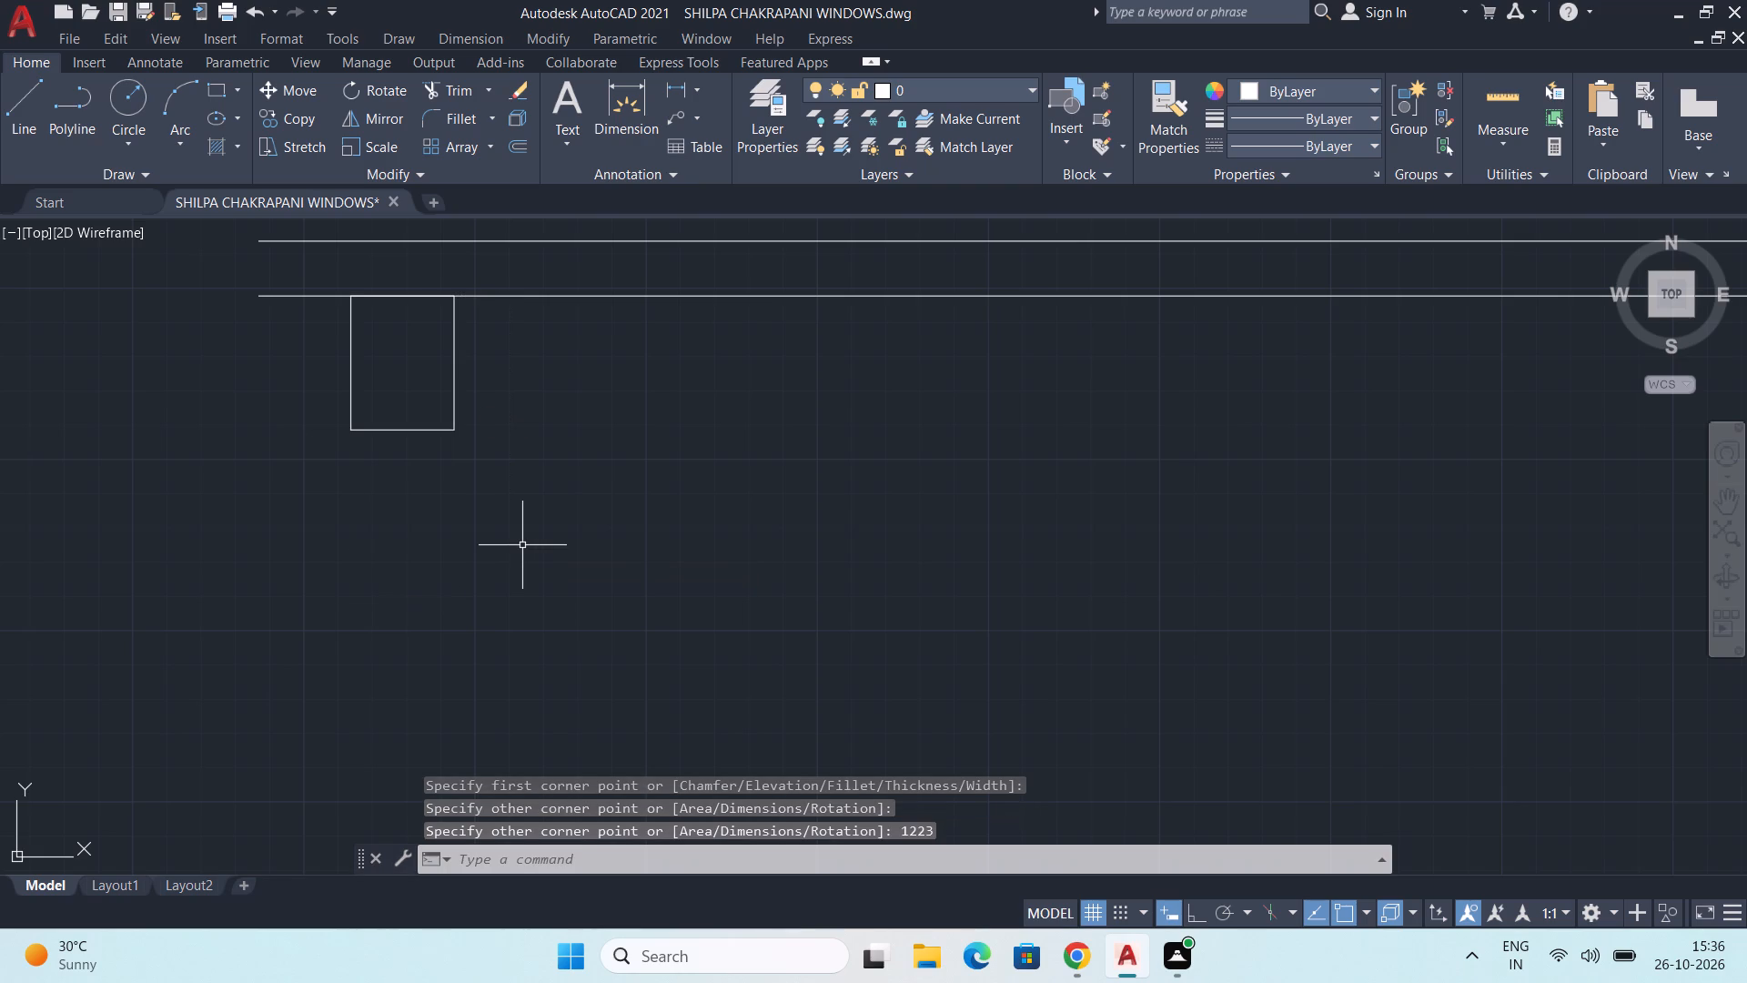
Offset the new window rectangle 101.6 inward, and offset the resulting inner outline a further 50.8 inward.
type("OFF")
key("Return")
type("101.6")
key("Return")
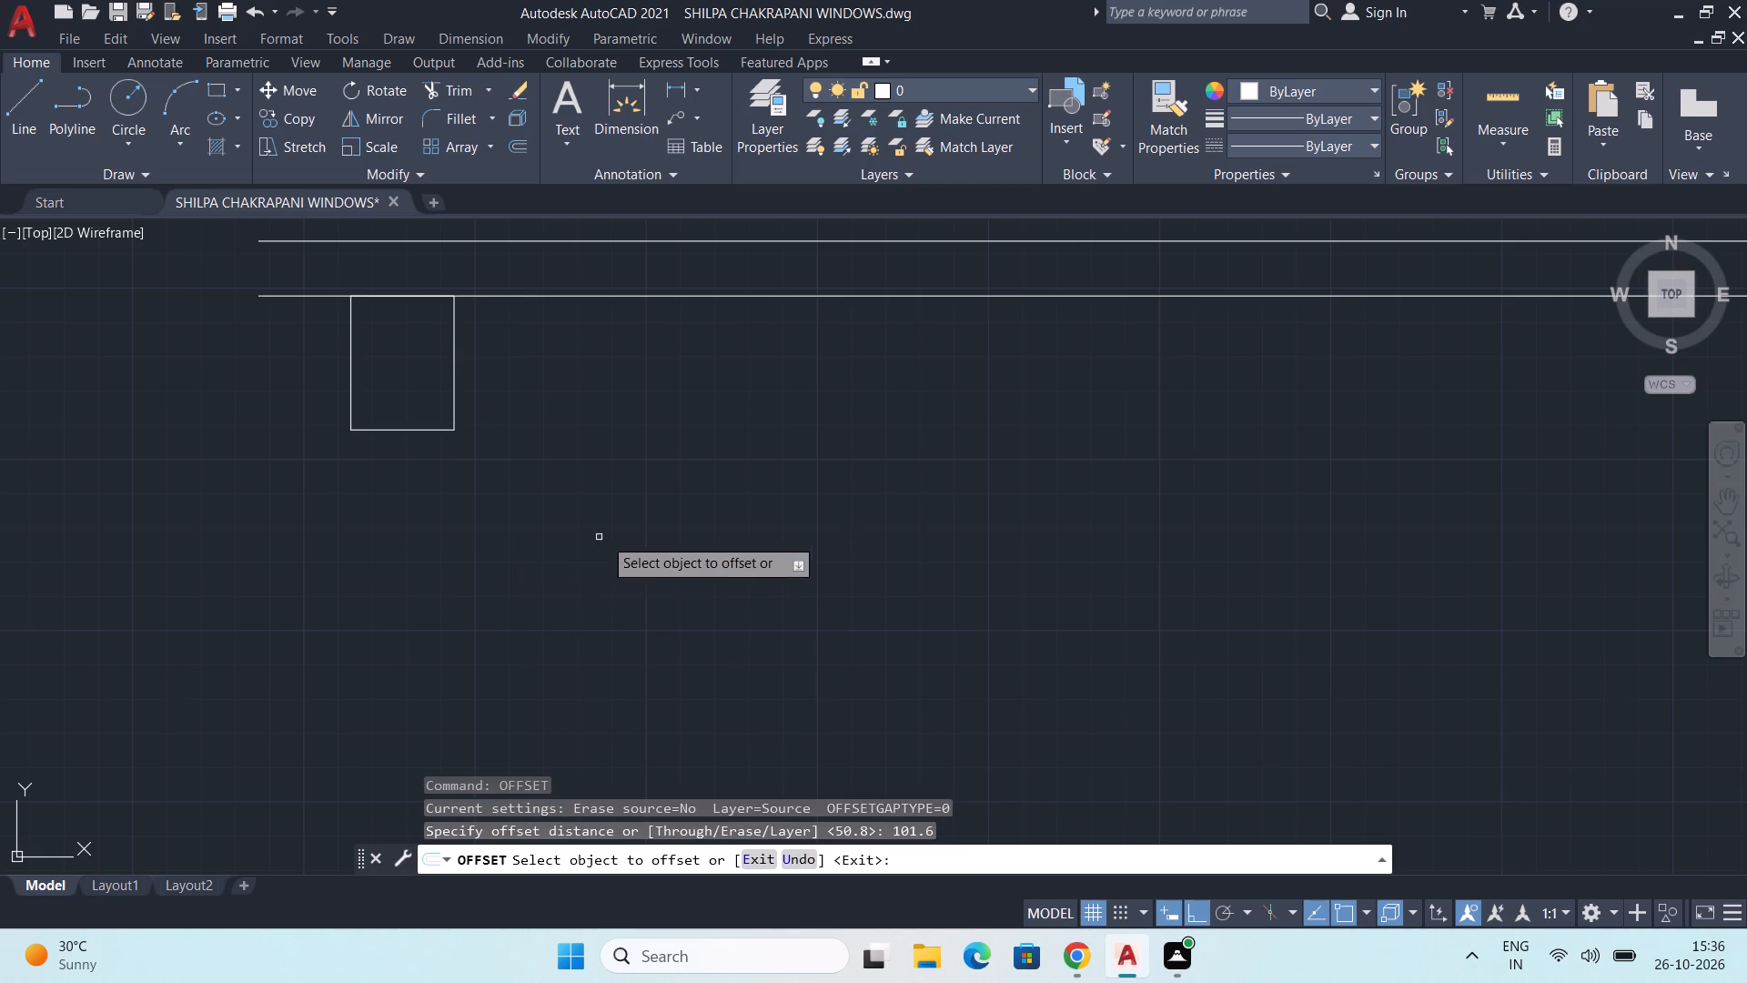
scroll(394, 372, "up", 3)
scroll(407, 524, "down", 1)
middle_click_drag(382, 462, 383, 473)
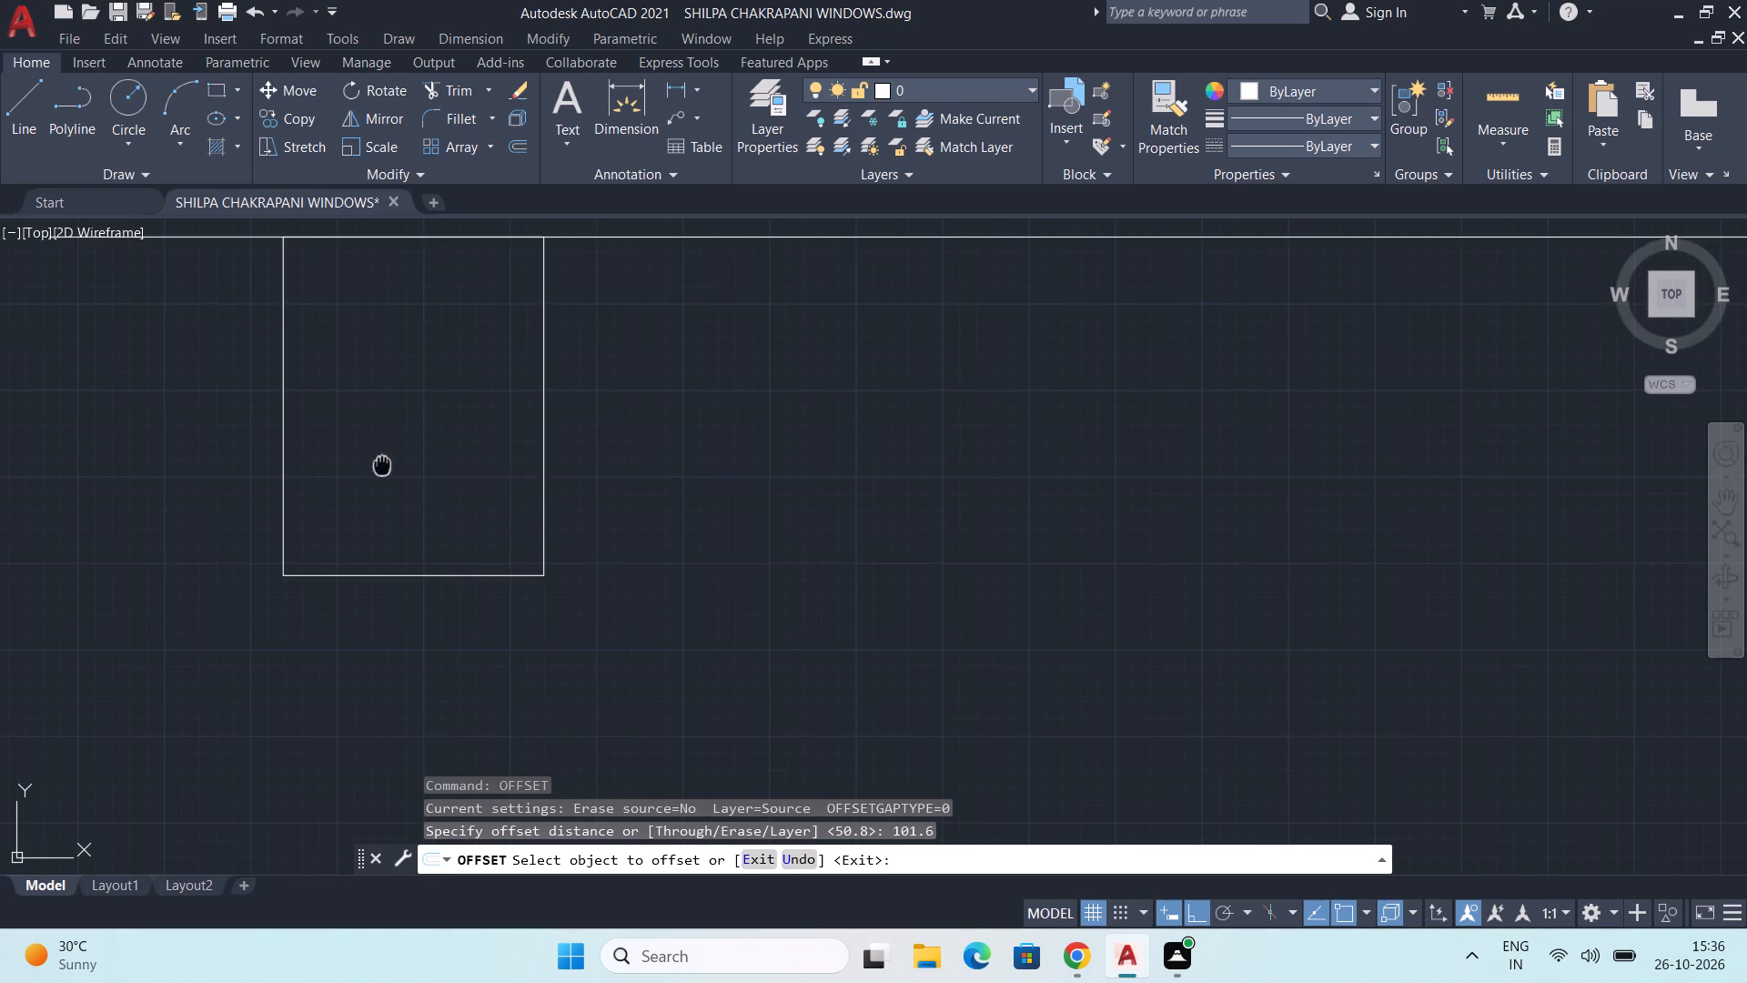
middle_click_drag(383, 473, 396, 547)
left_click(294, 511)
left_click(359, 502)
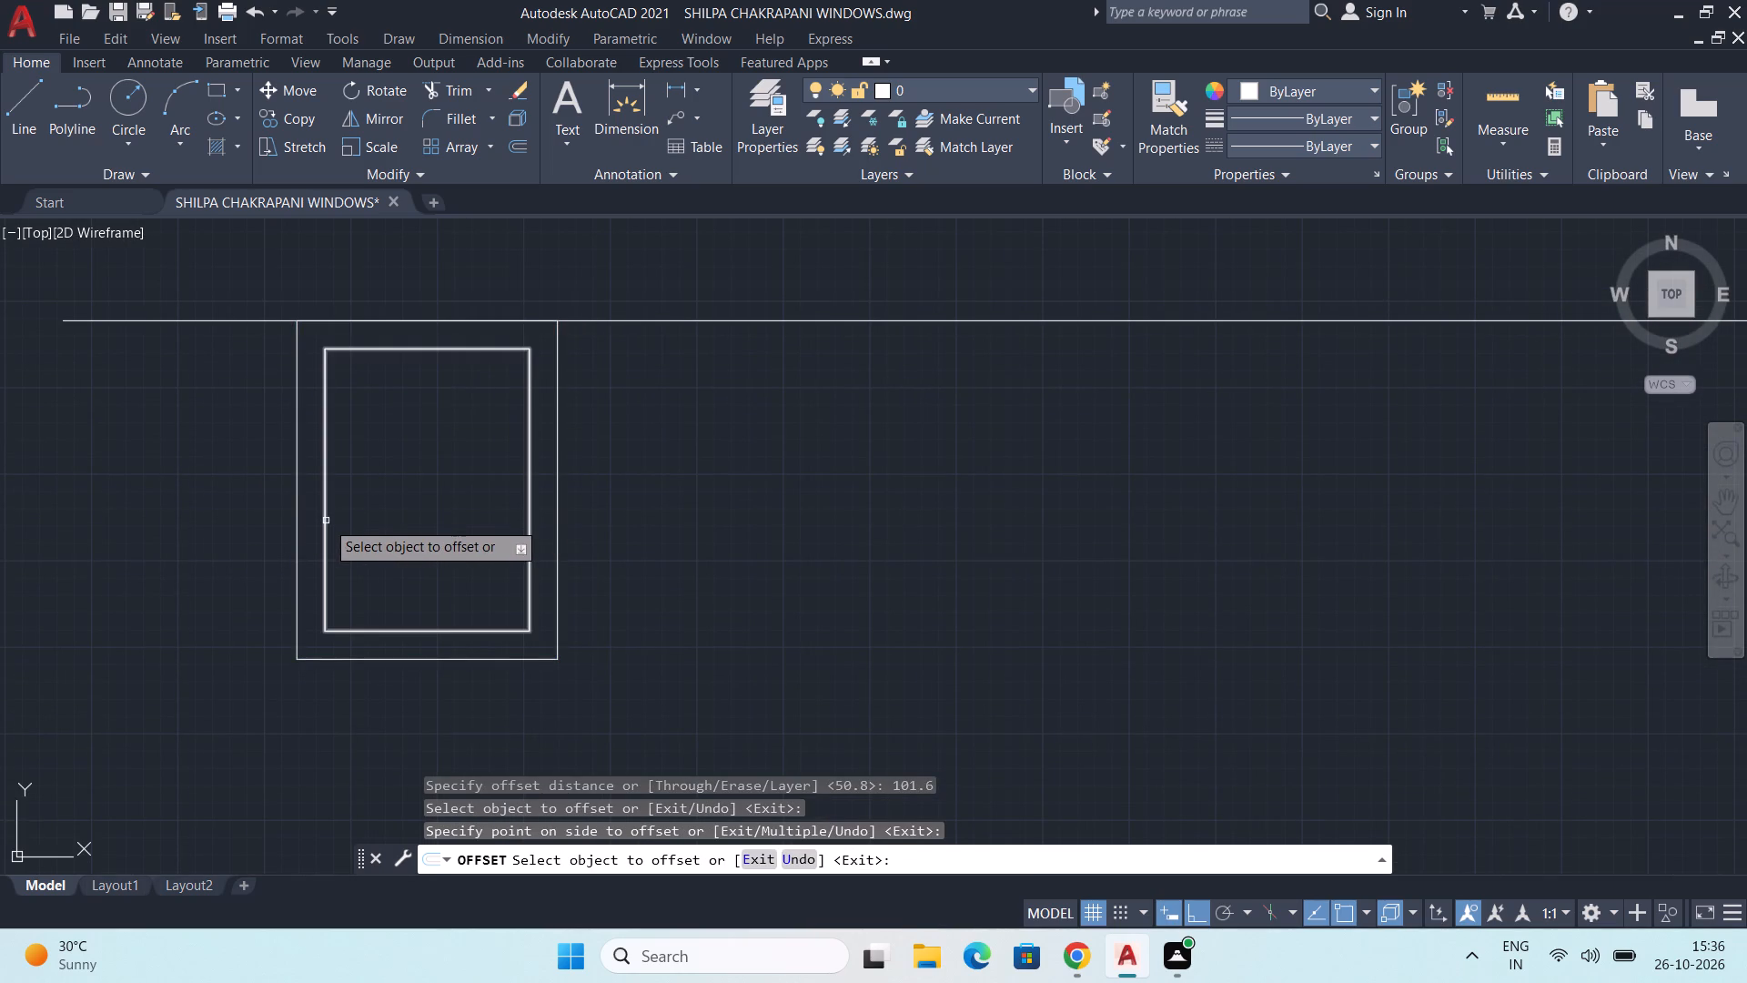
left_click(326, 521)
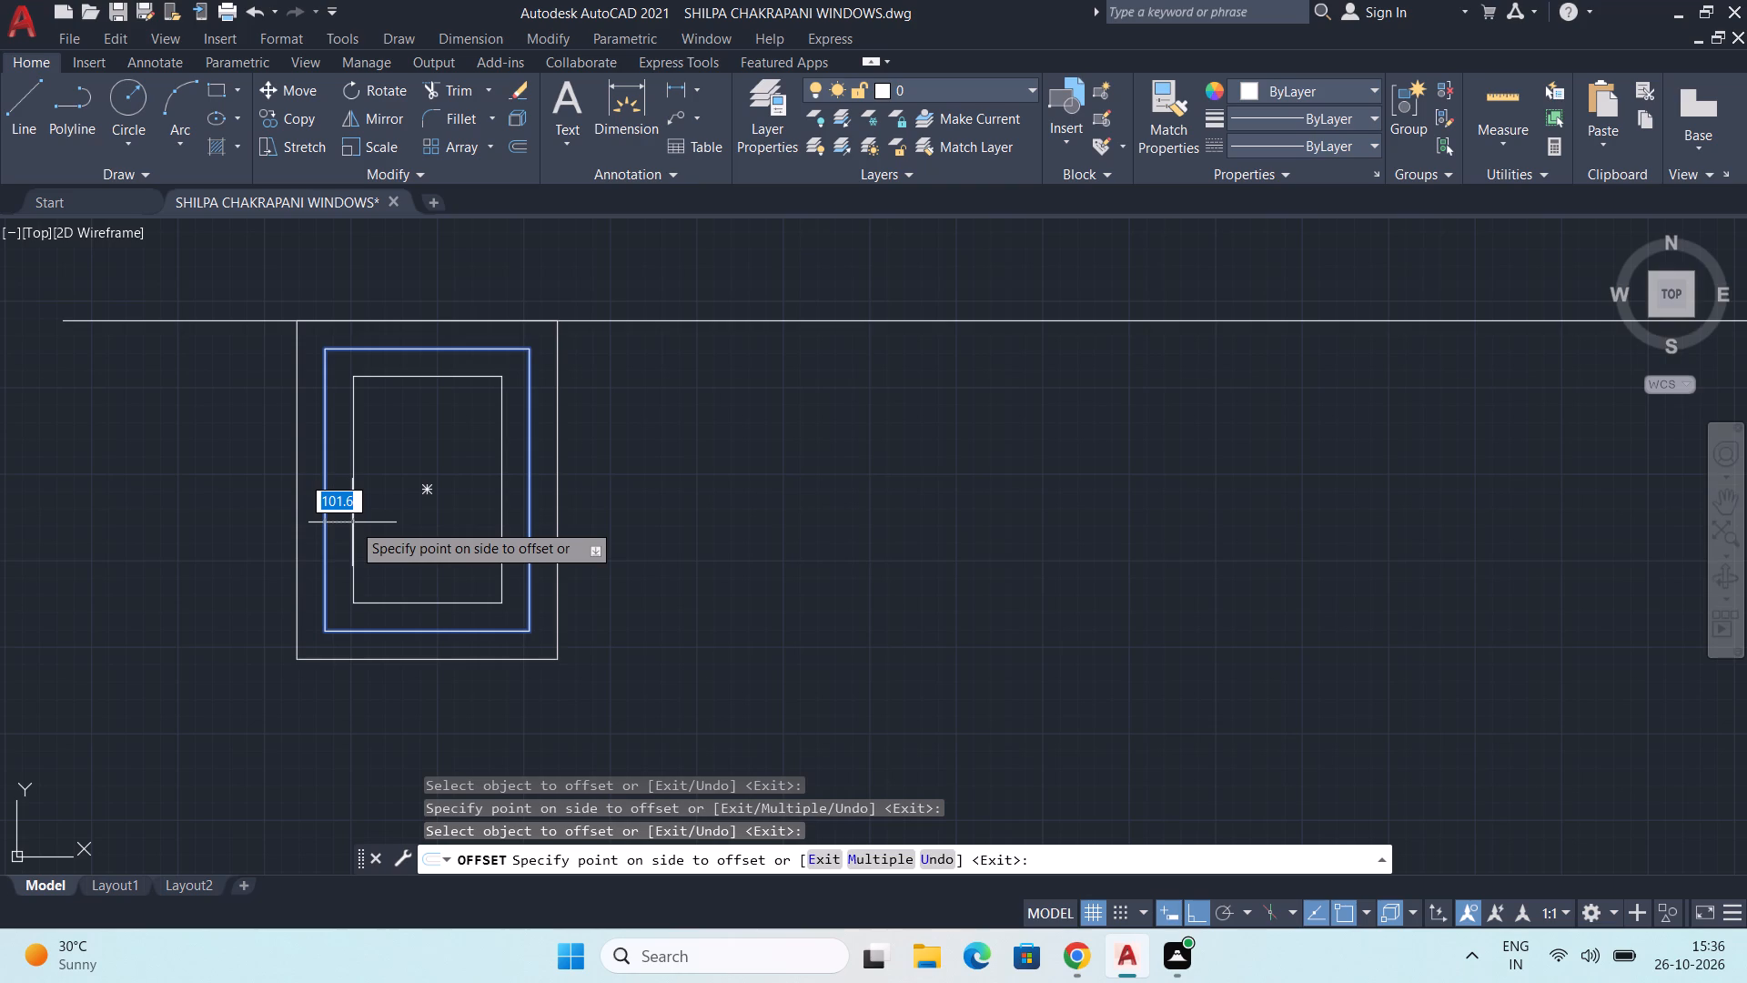
type("50.8")
key("Return")
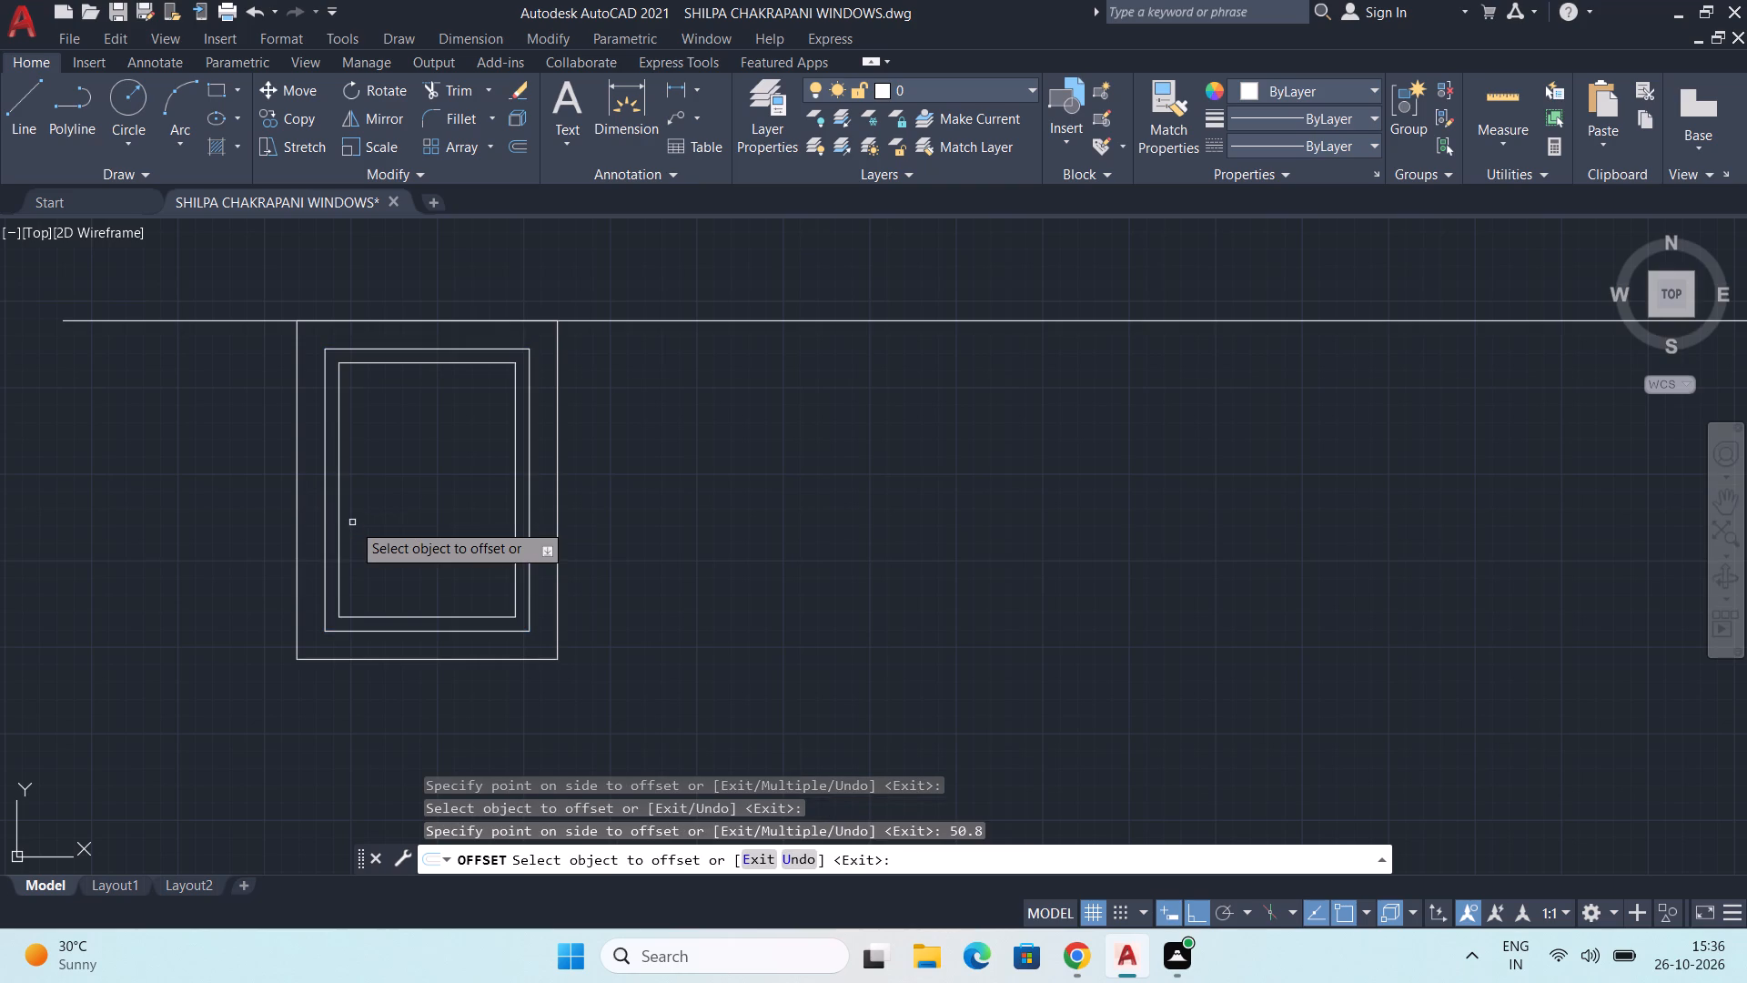
key("space")
Draw a vertical line between the bottom and top midpoints of the window's innermost outline.
key("l")
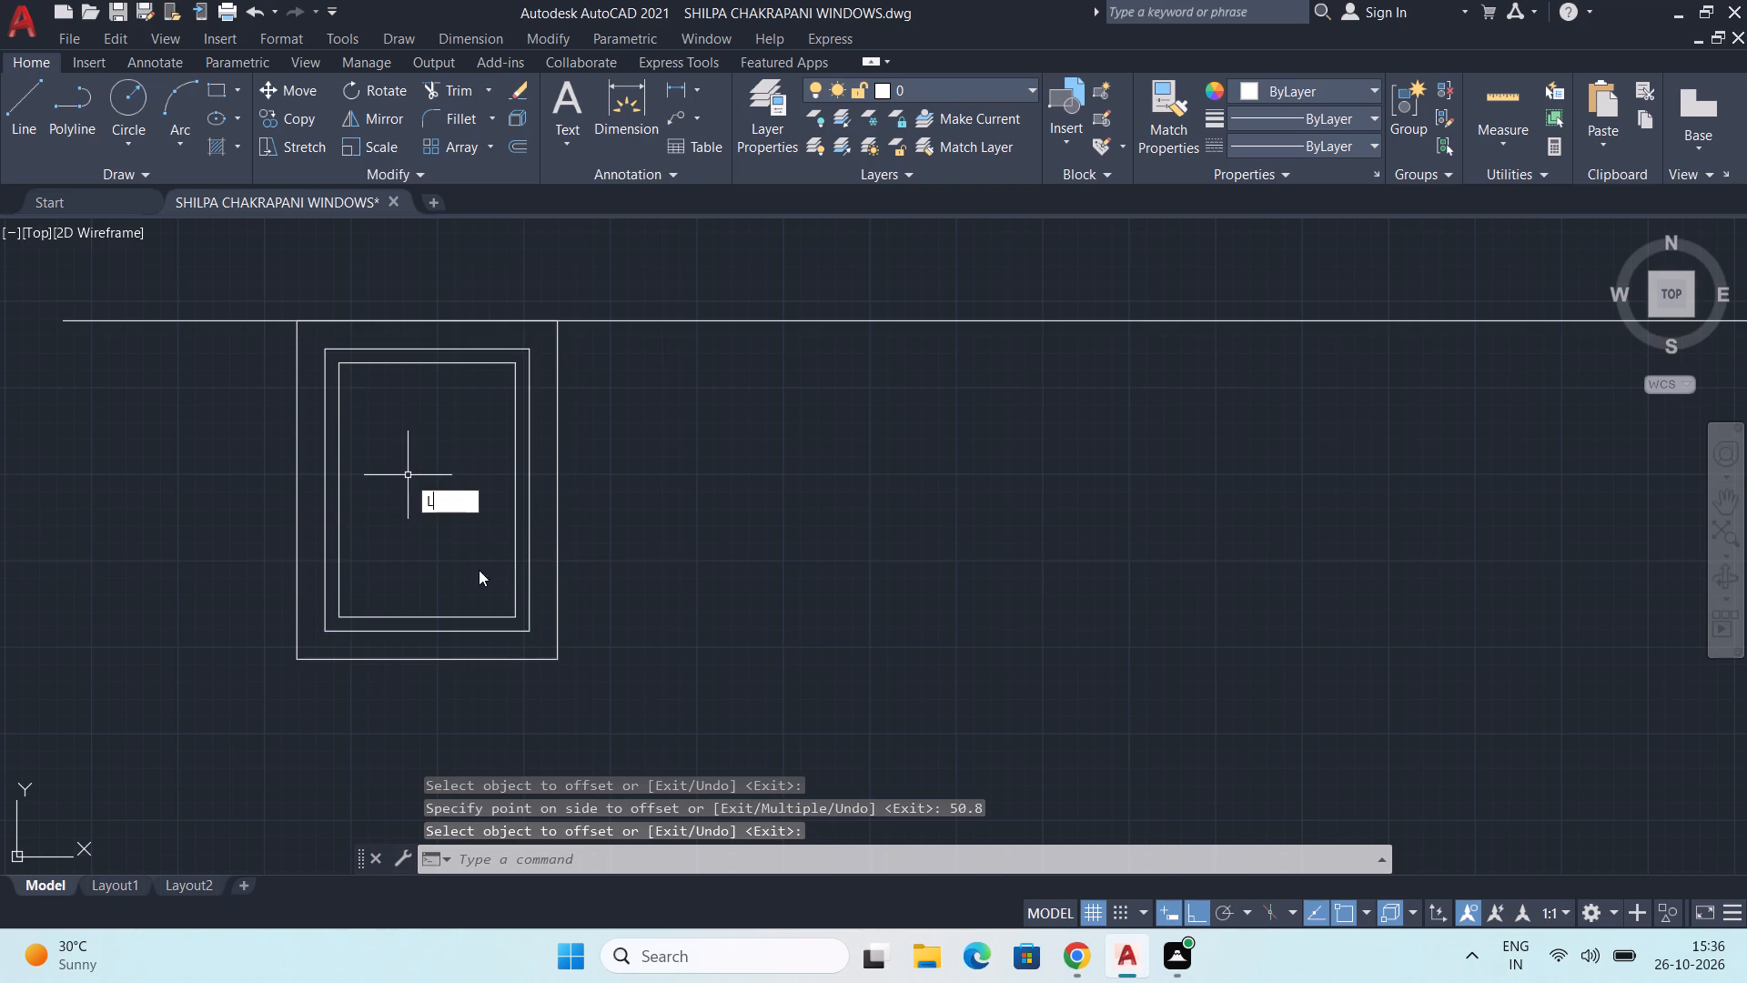
key("Return")
scroll(451, 707, "up", 1)
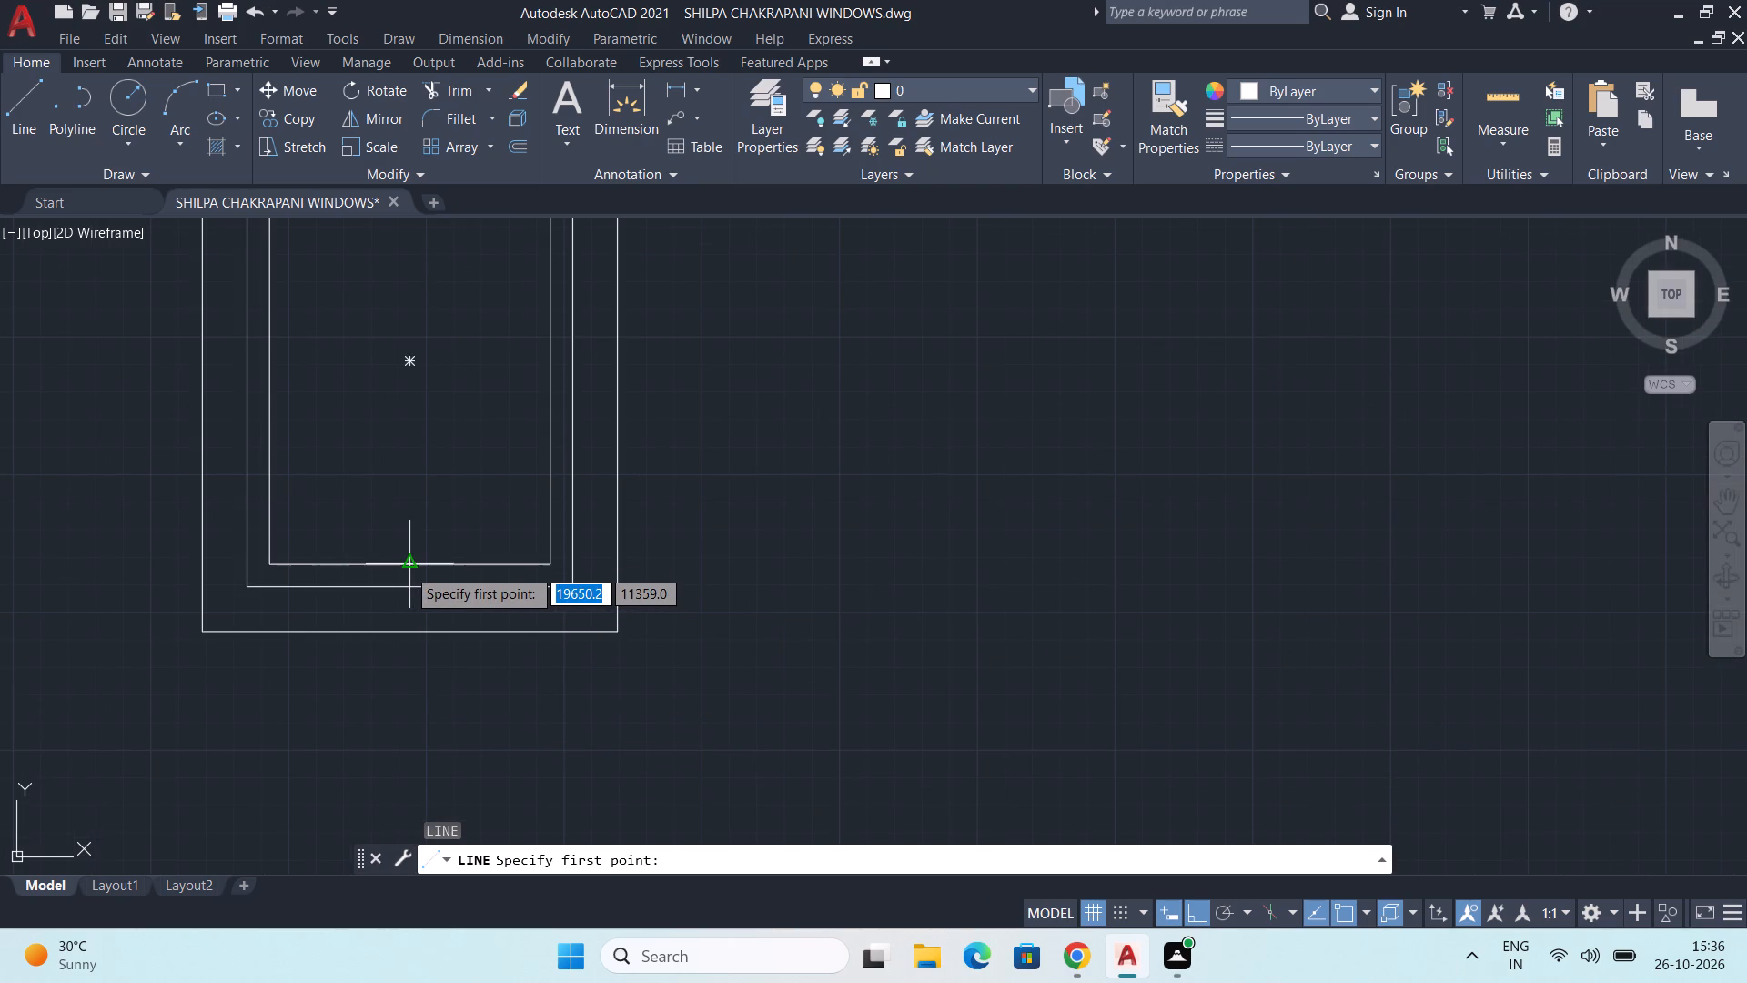
left_click(407, 568)
scroll(479, 242, "down", 1)
middle_click_drag(479, 245, 516, 503)
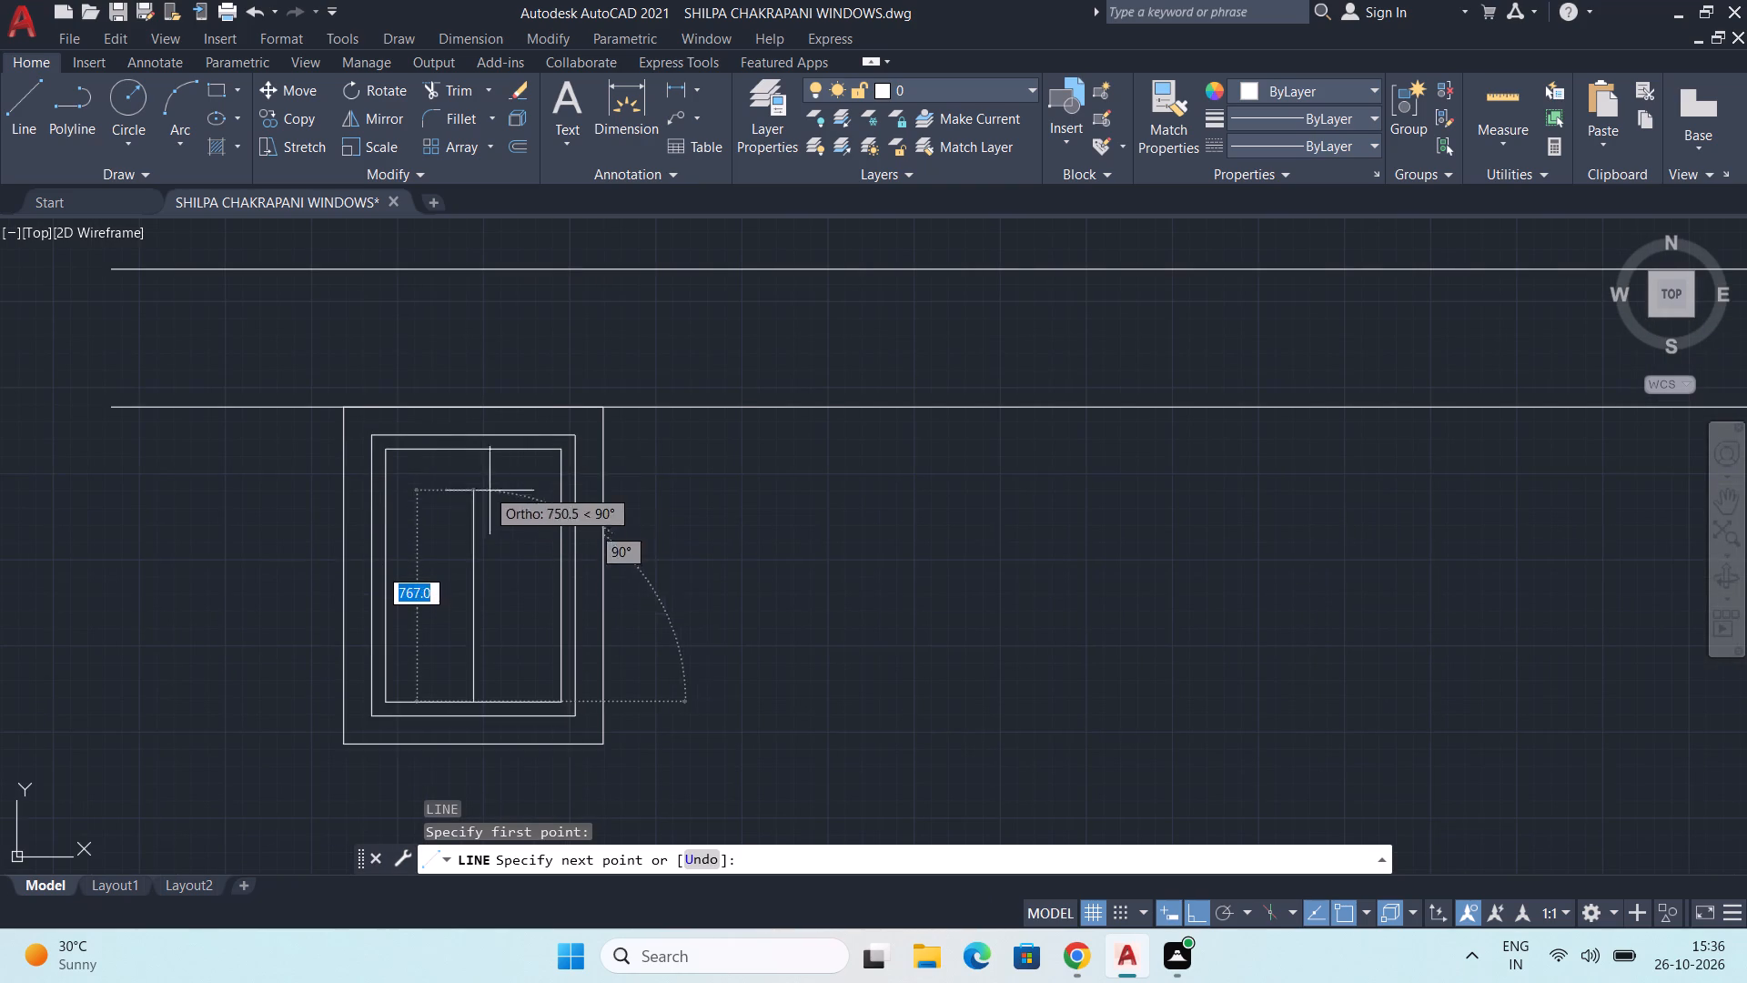
left_click(470, 446)
key("Escape")
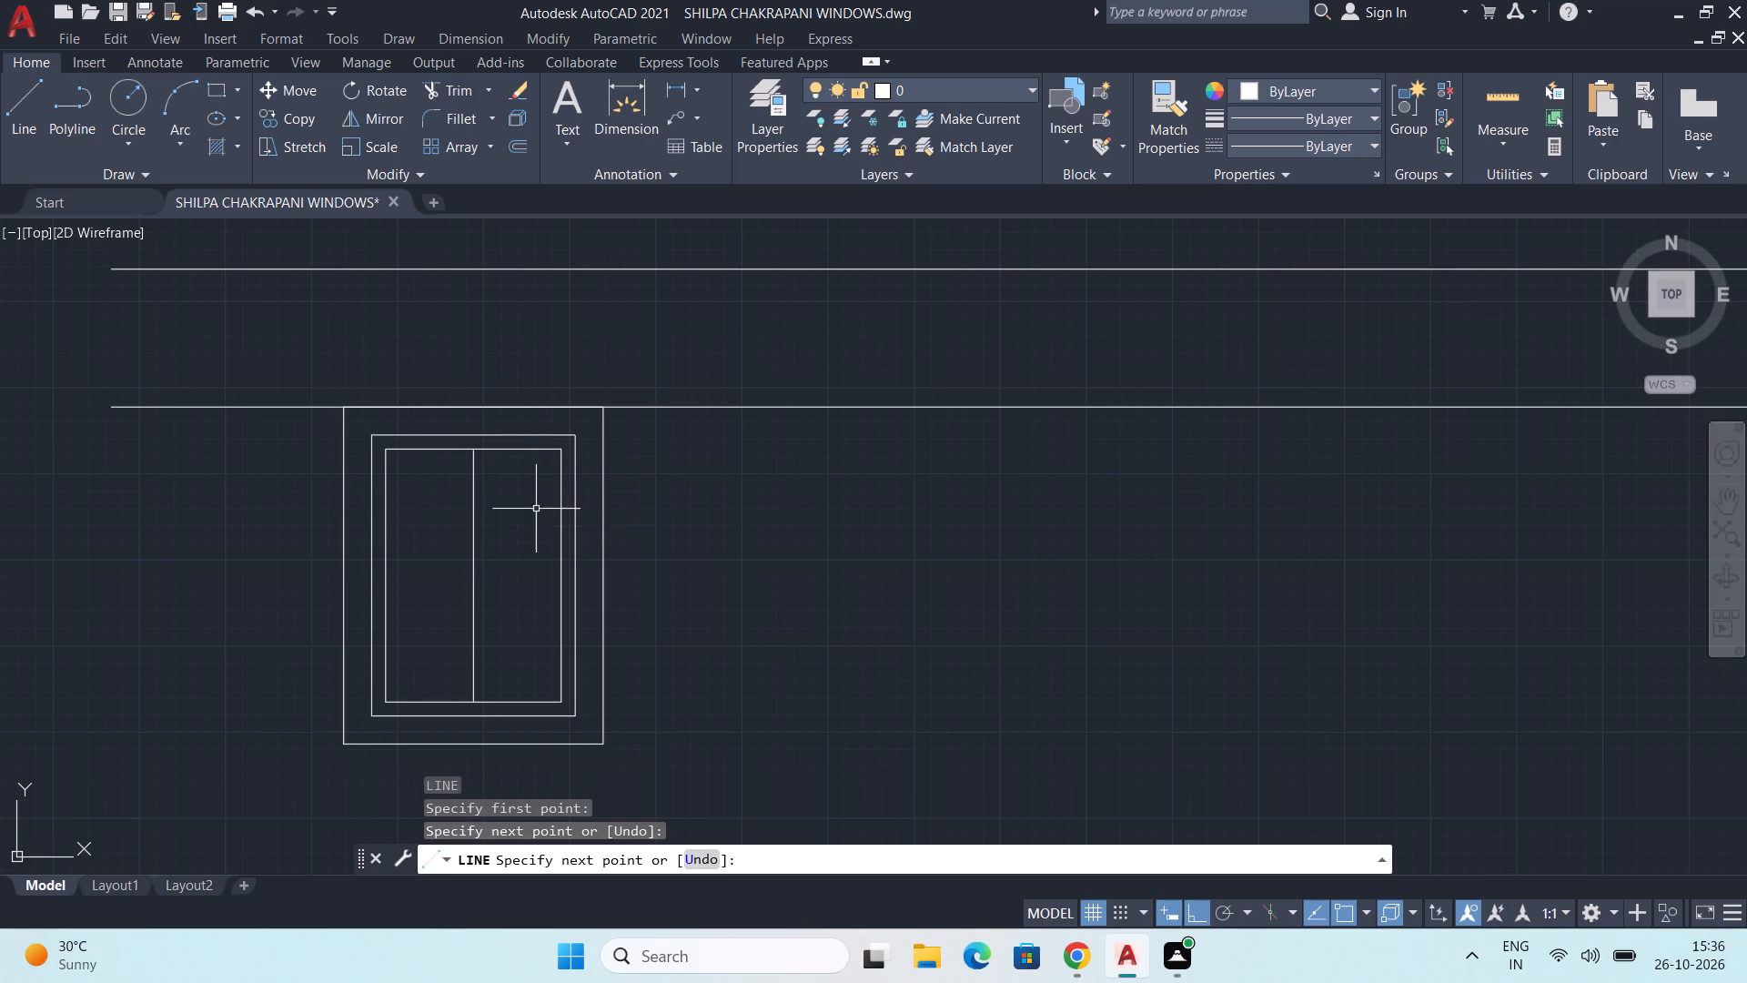
Offset the window's vertical centre line 25.4 to both sides and delete the original line to form the mullion.
type("OFF")
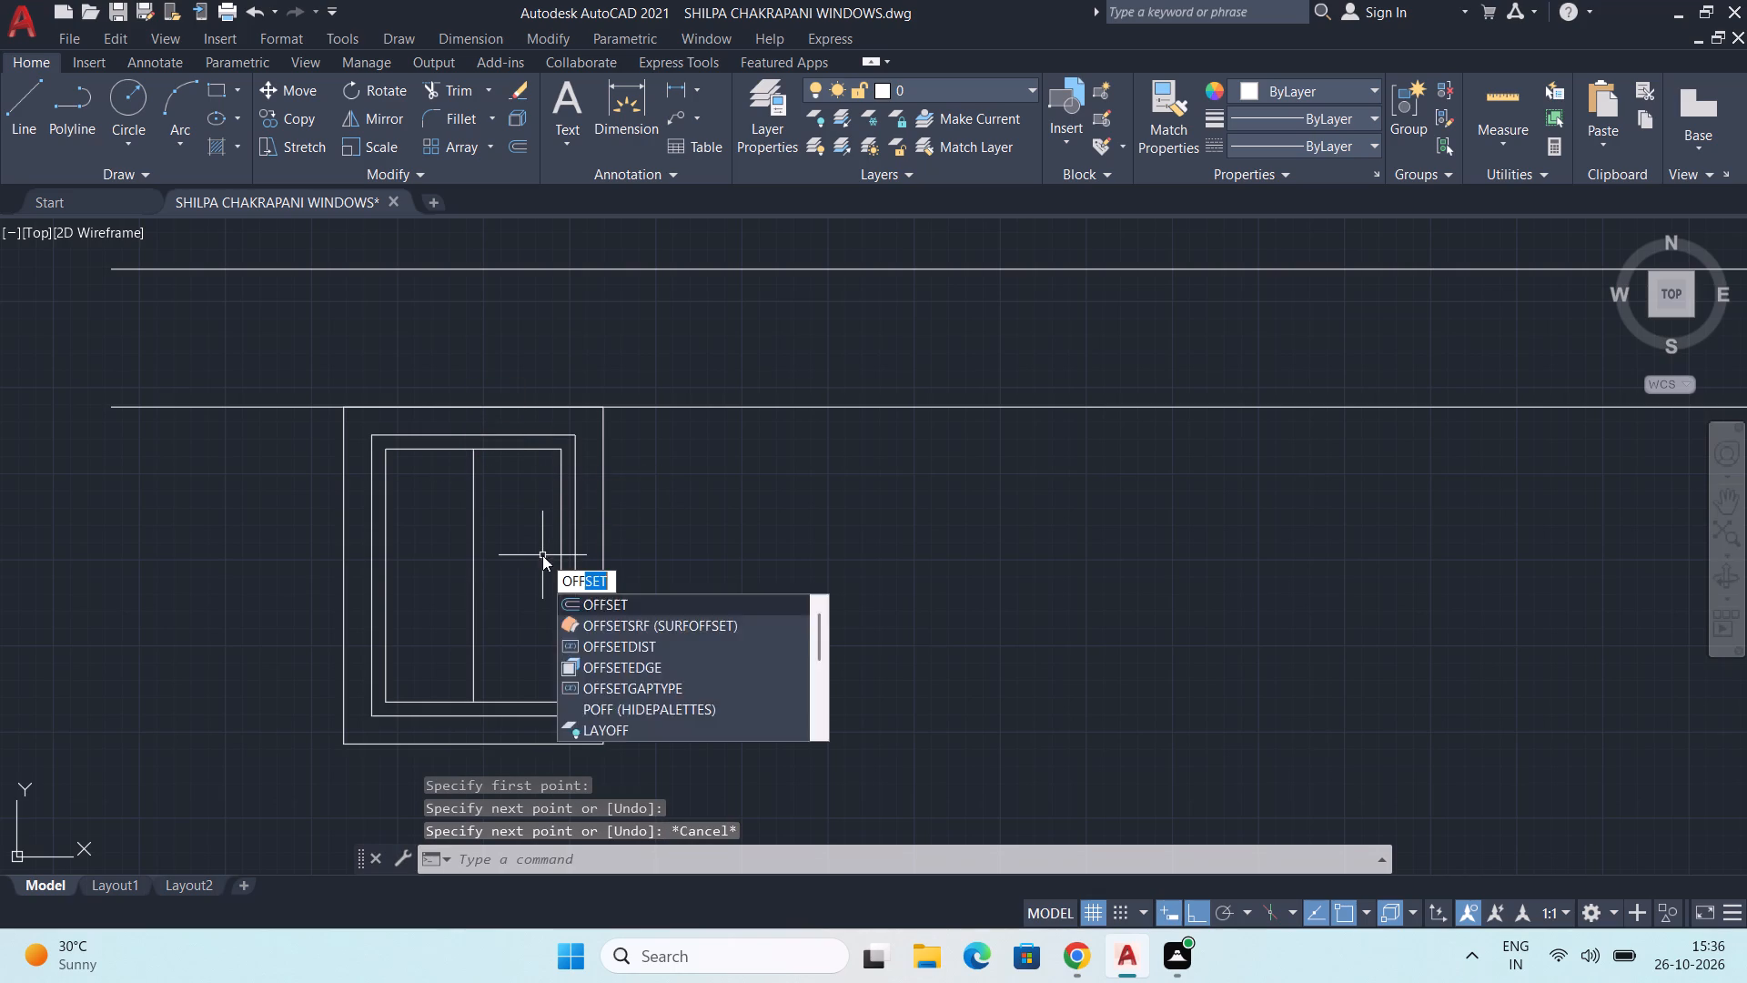
key("Return")
type("25.4")
key("Return")
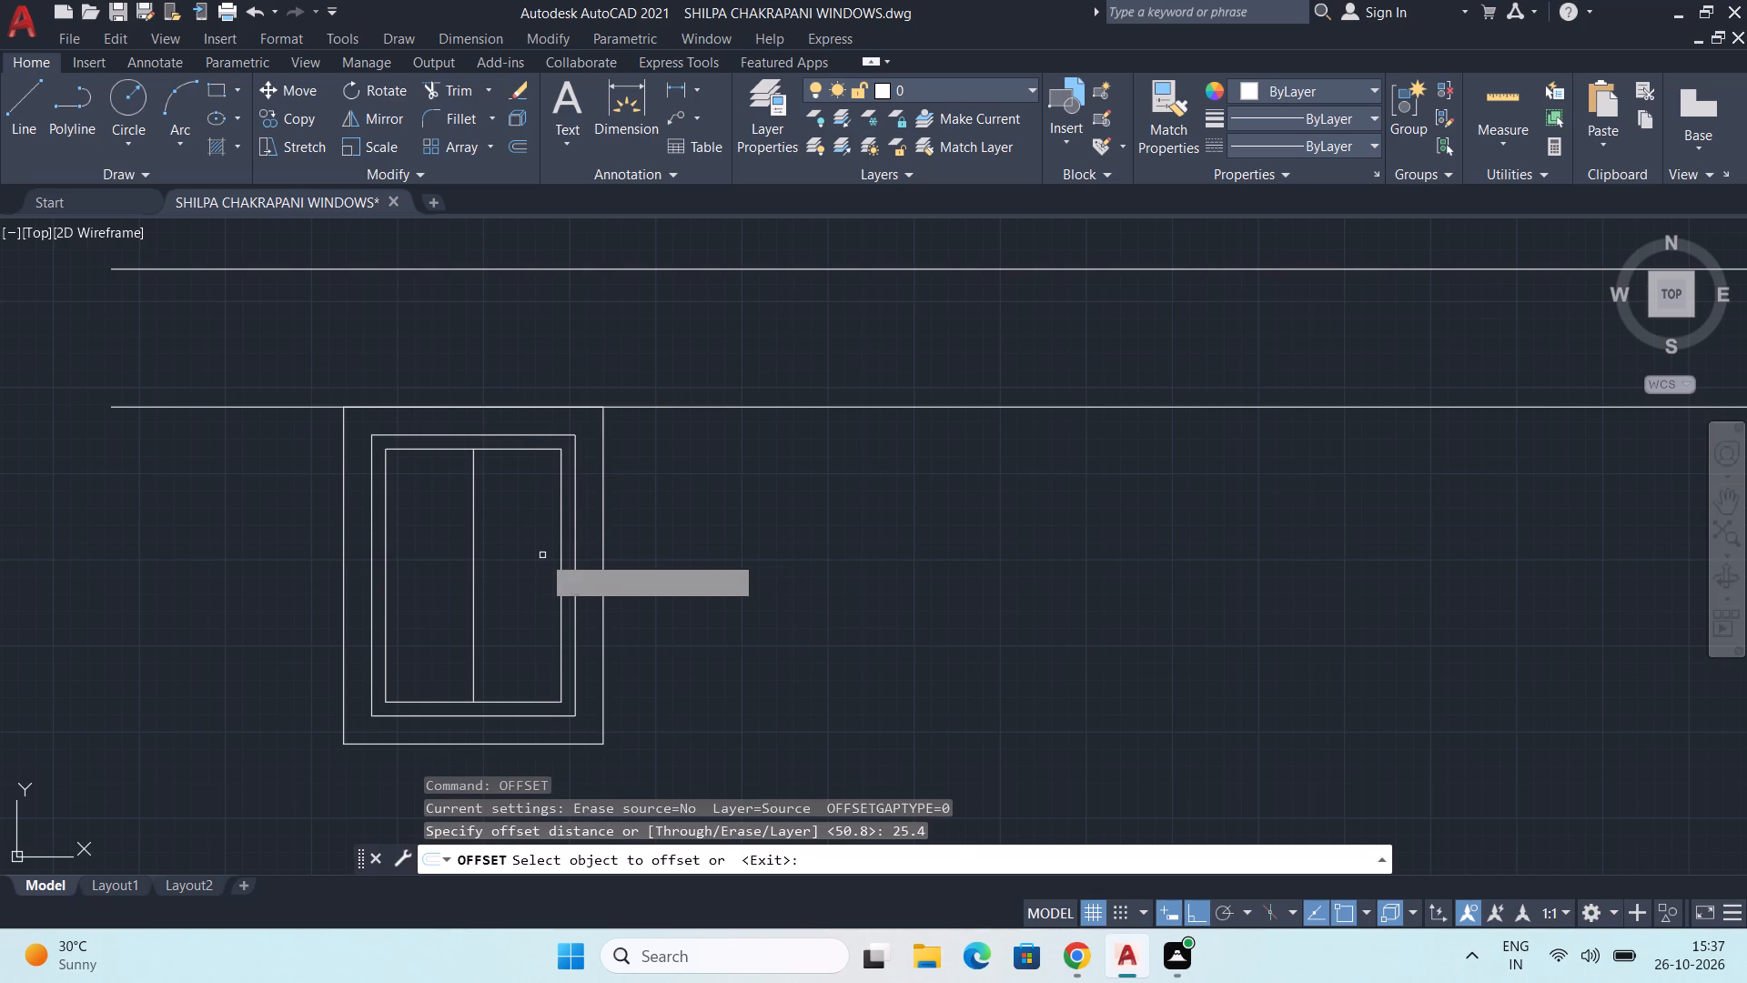
scroll(550, 669, "up", 3)
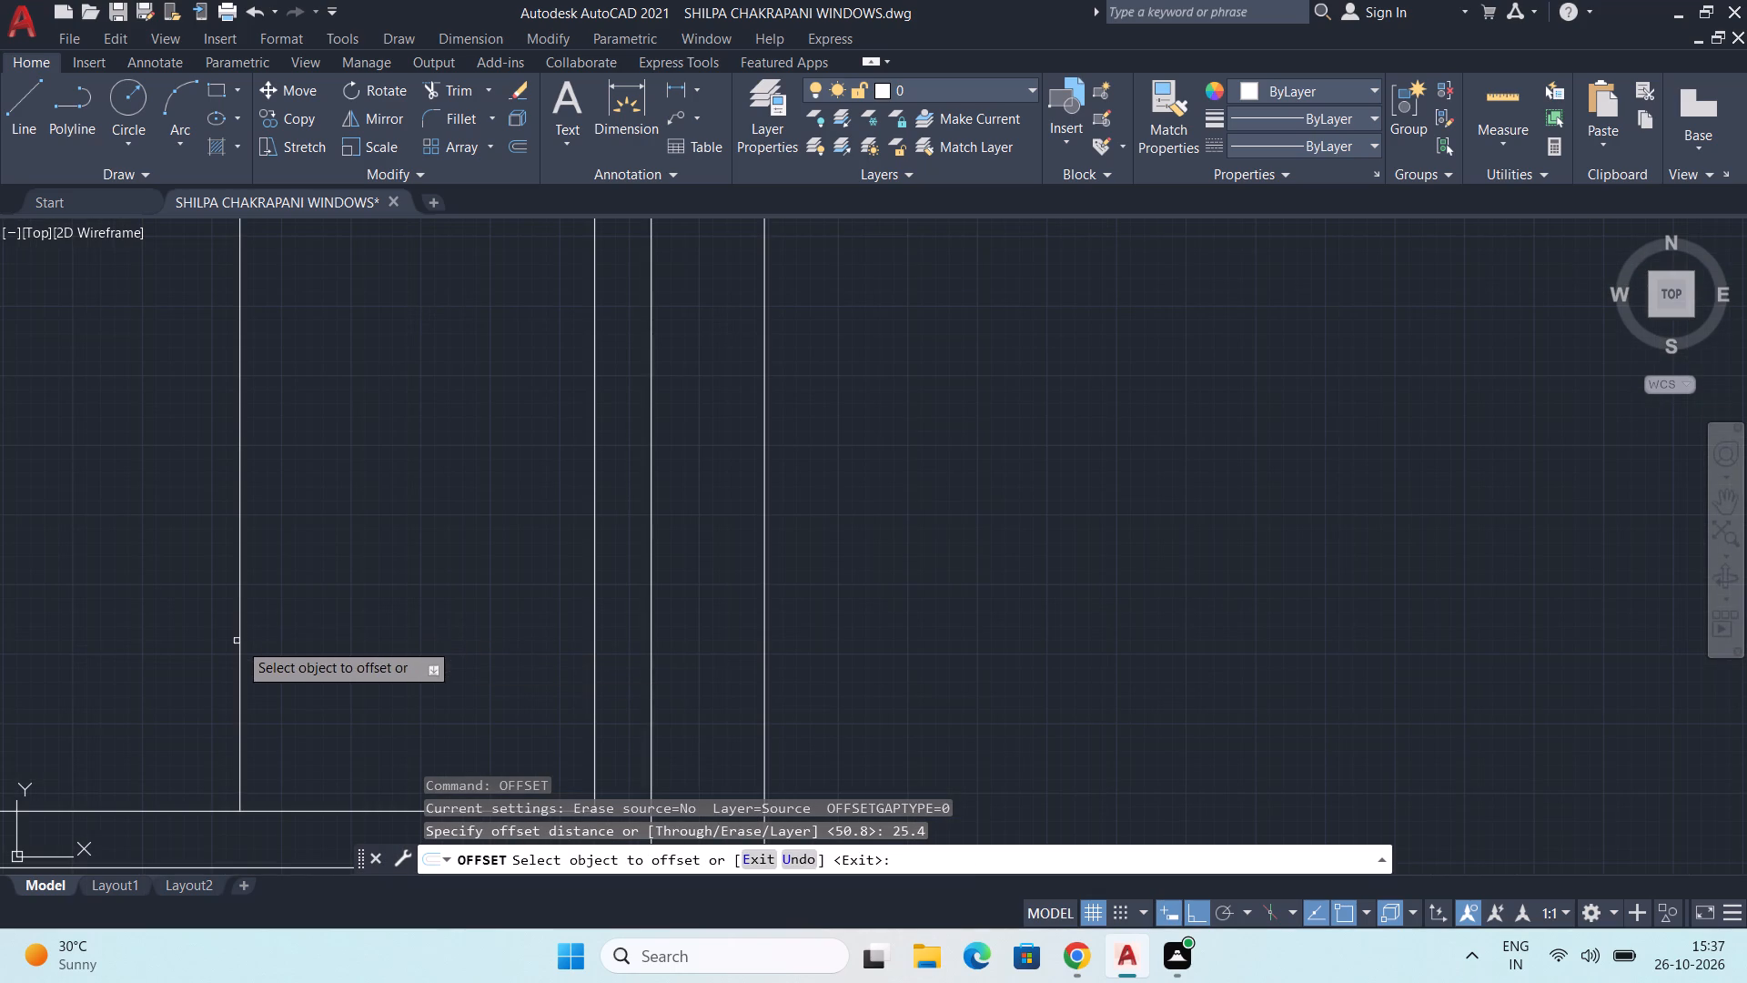
left_click(237, 650)
left_click(294, 650)
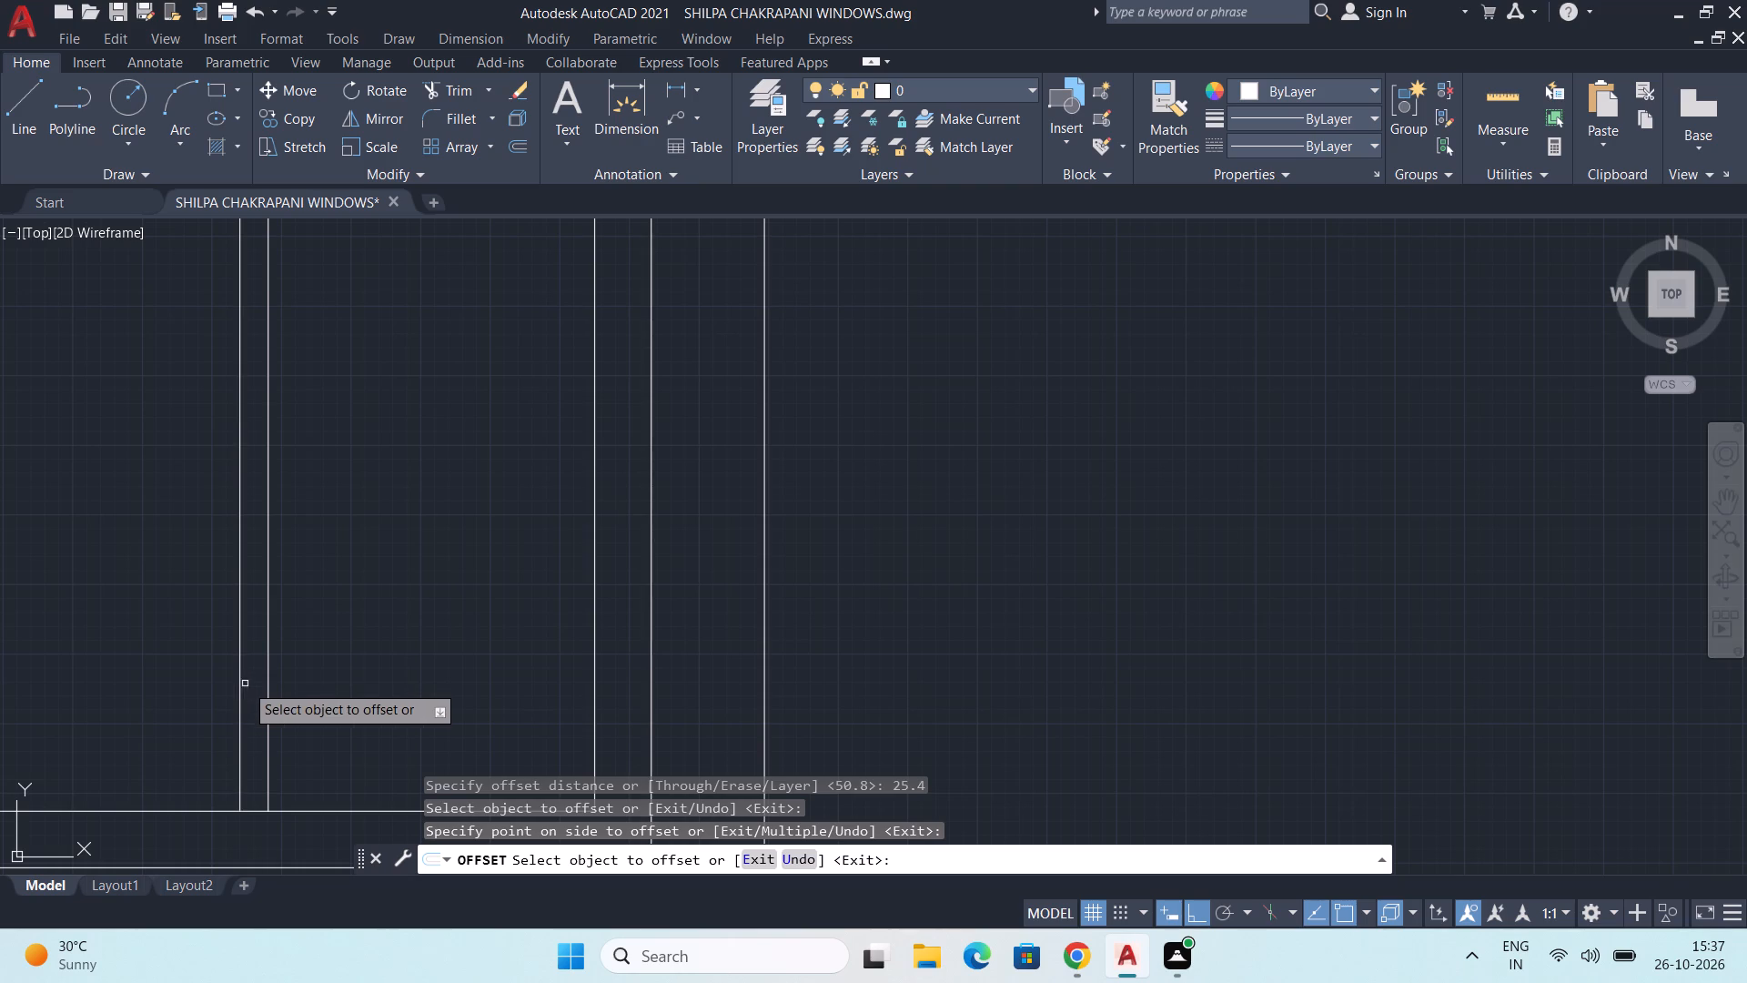
left_click(238, 691)
left_click(155, 671)
key("space")
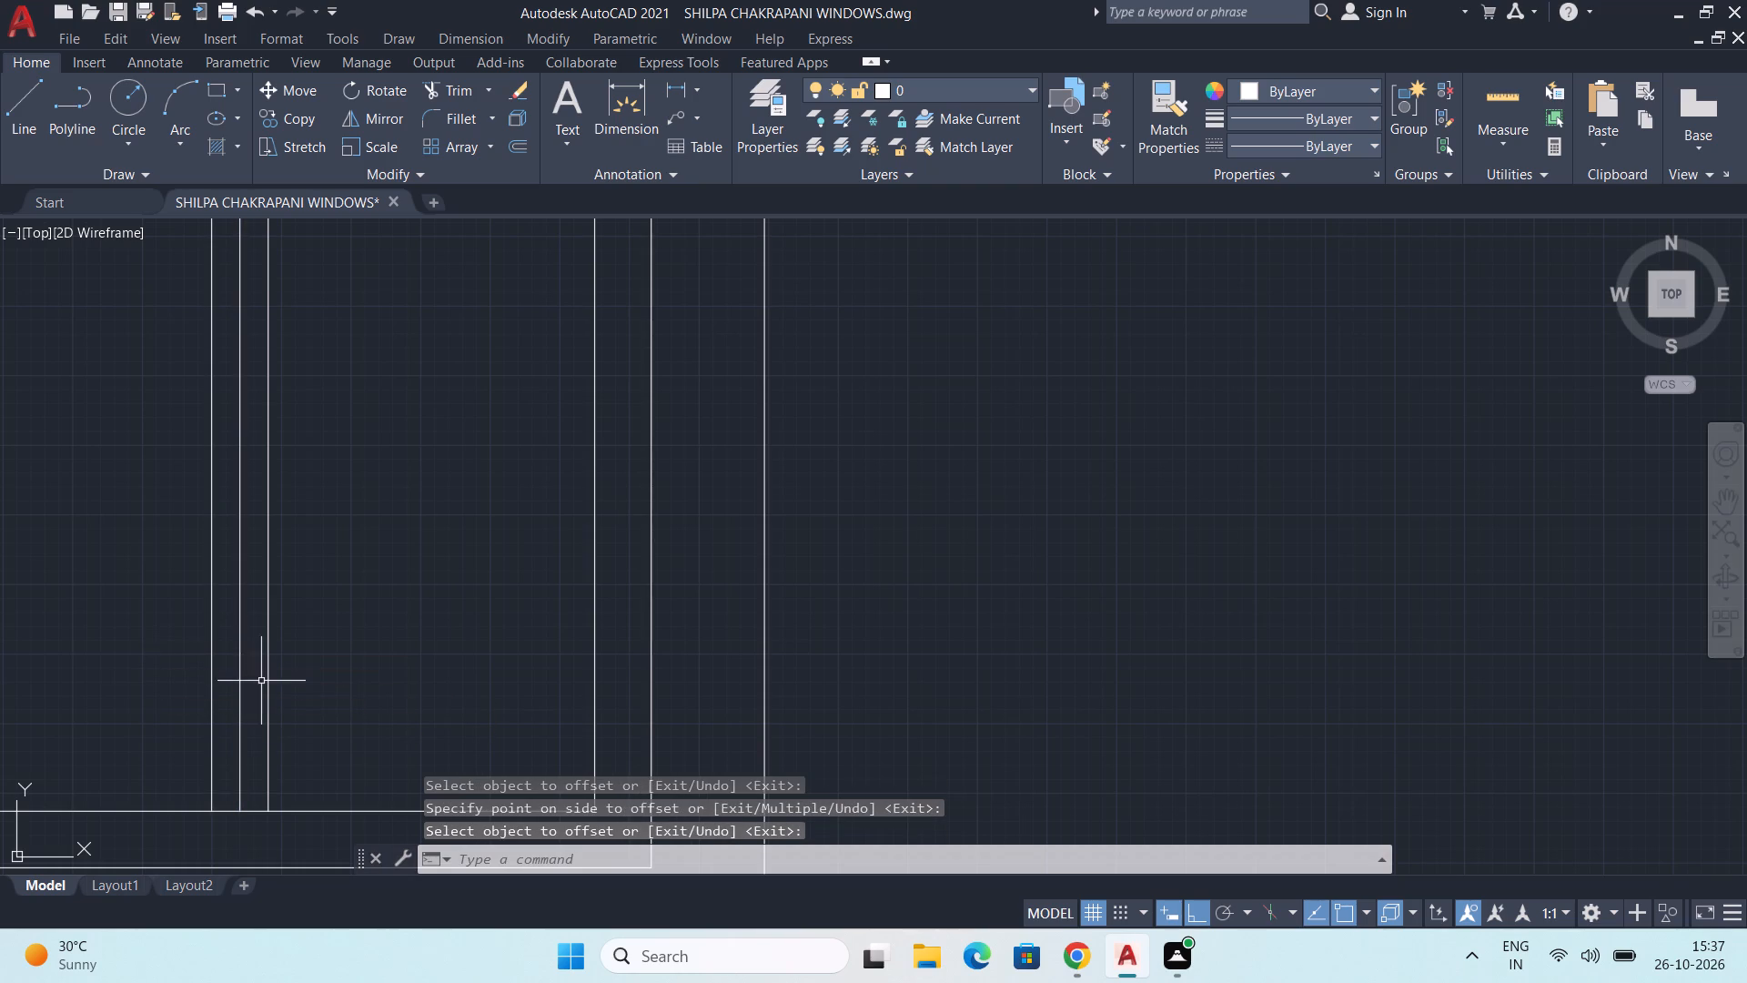
left_click(240, 691)
key("Delete")
scroll(265, 718, "down", 2)
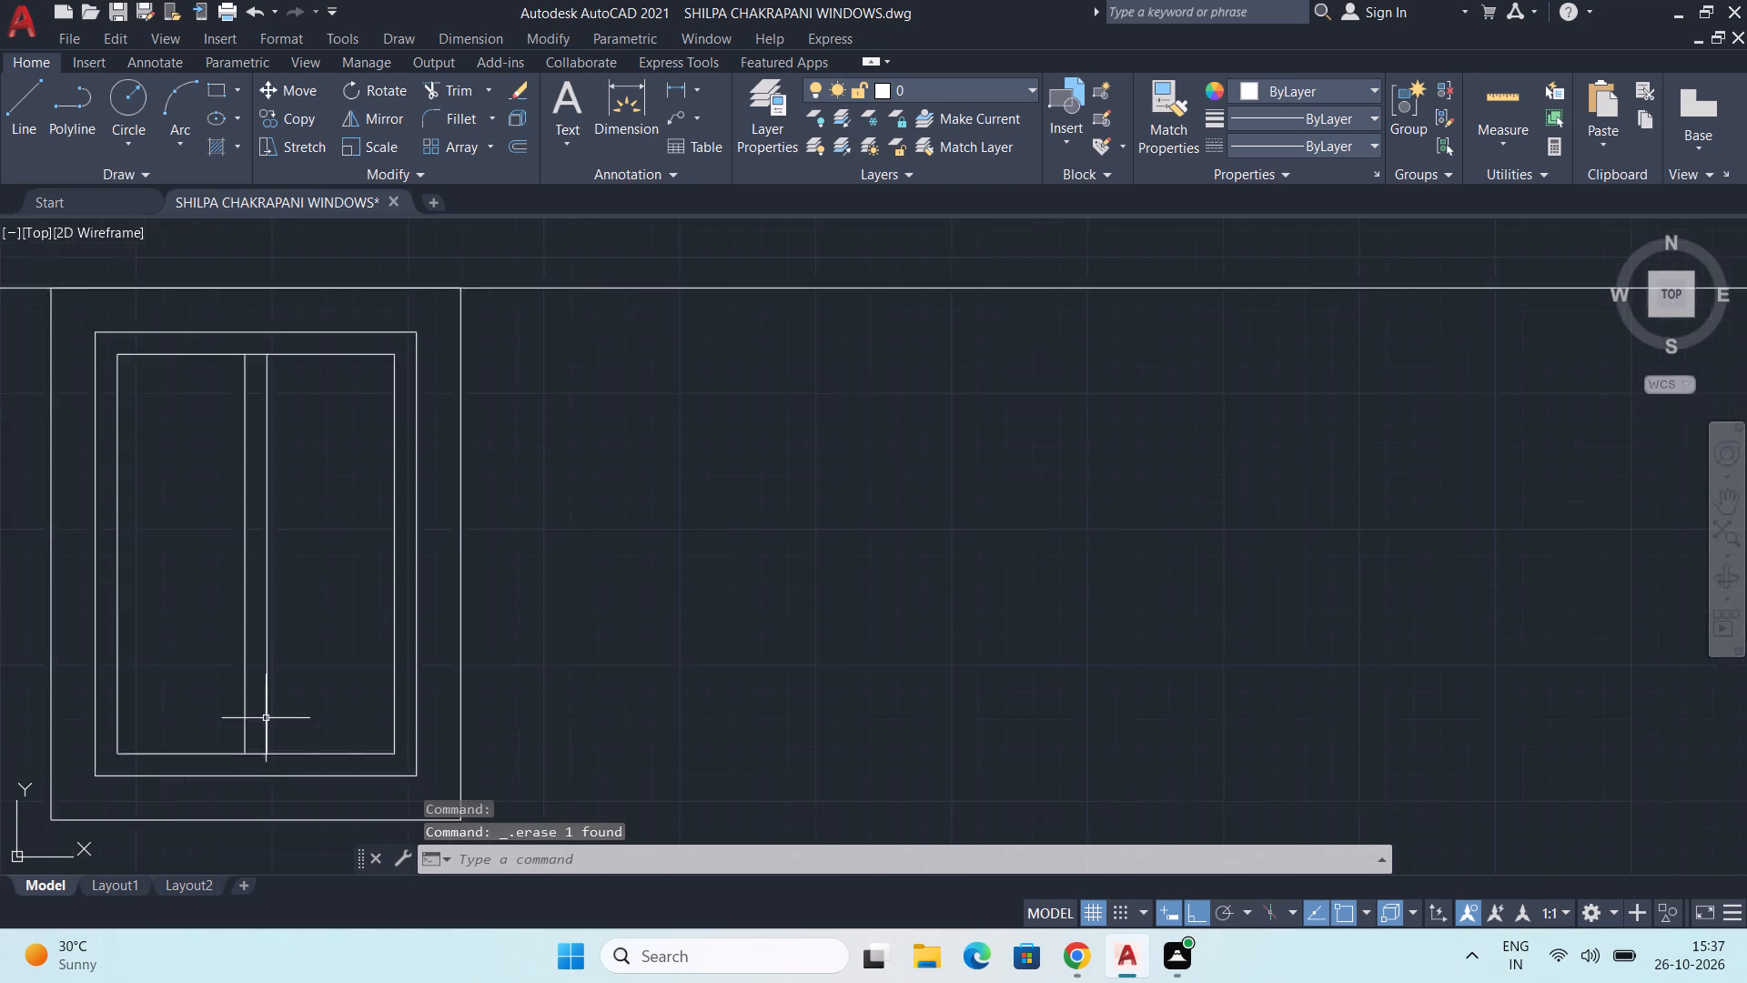
scroll(272, 716, "down", 3)
middle_click_drag(341, 640, 444, 725)
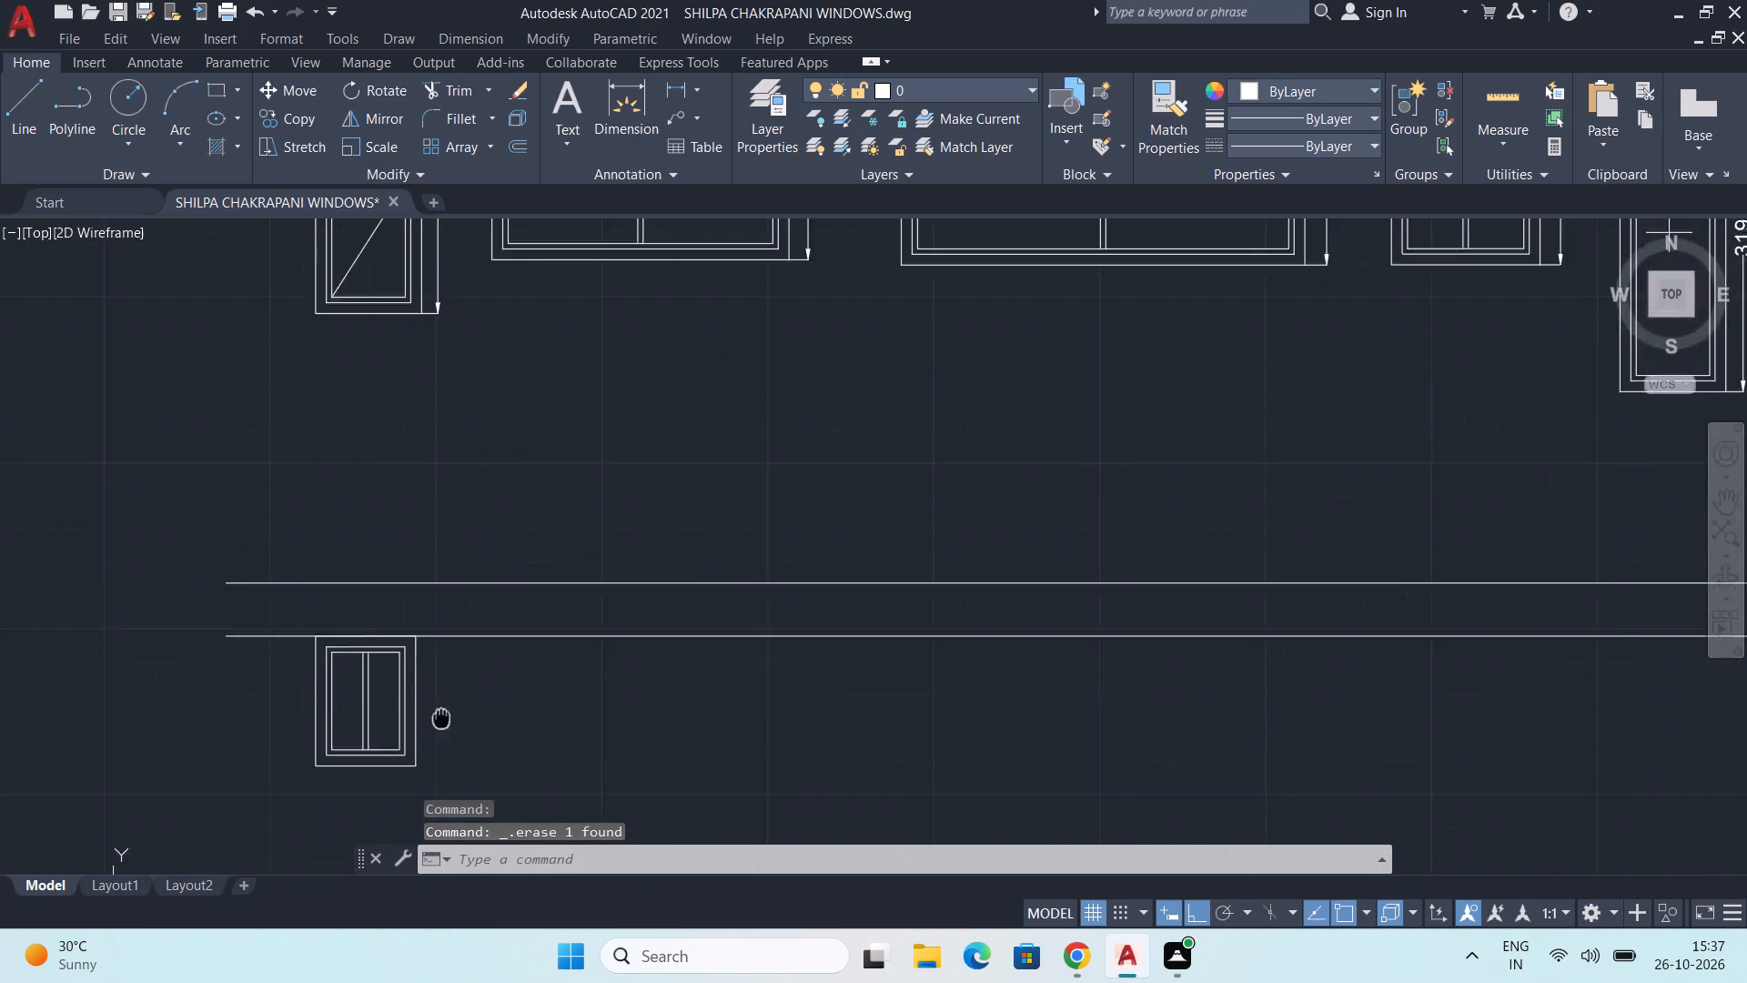
middle_click_drag(444, 725, 440, 610)
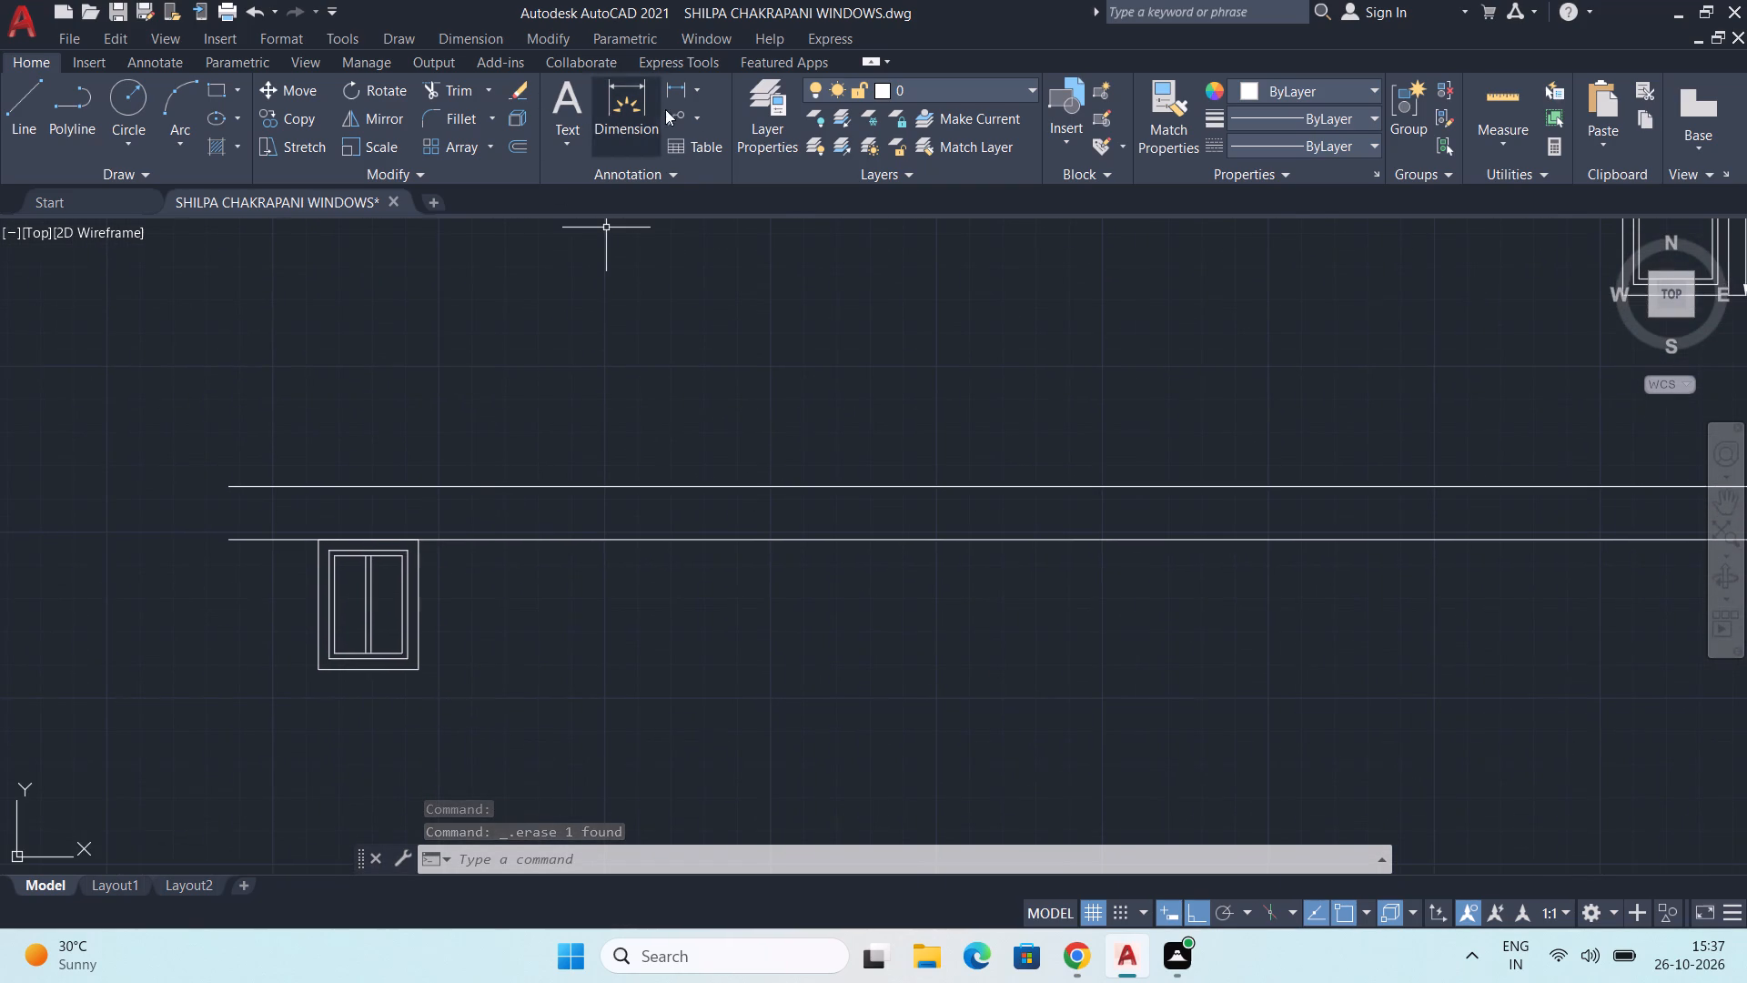
Add linear dimensions to the third row's first window: width above it and height along its right side.
left_click(673, 87)
scroll(324, 562, "down", 3)
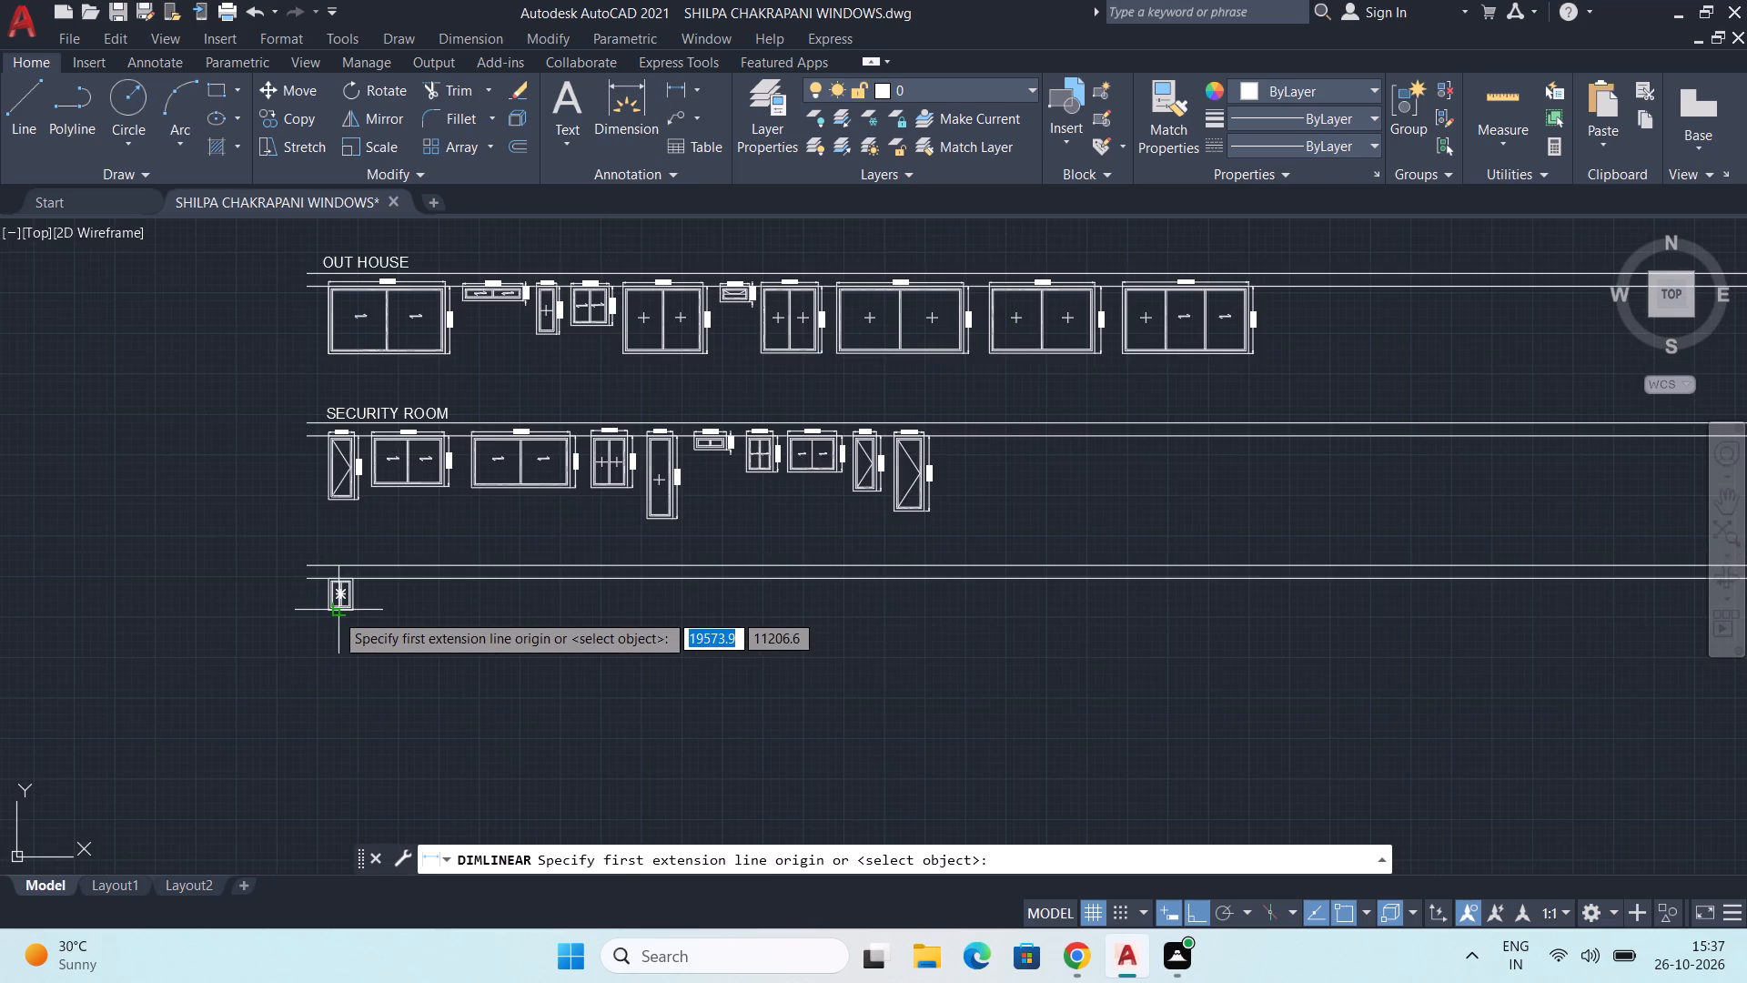
scroll(303, 577, "up", 4)
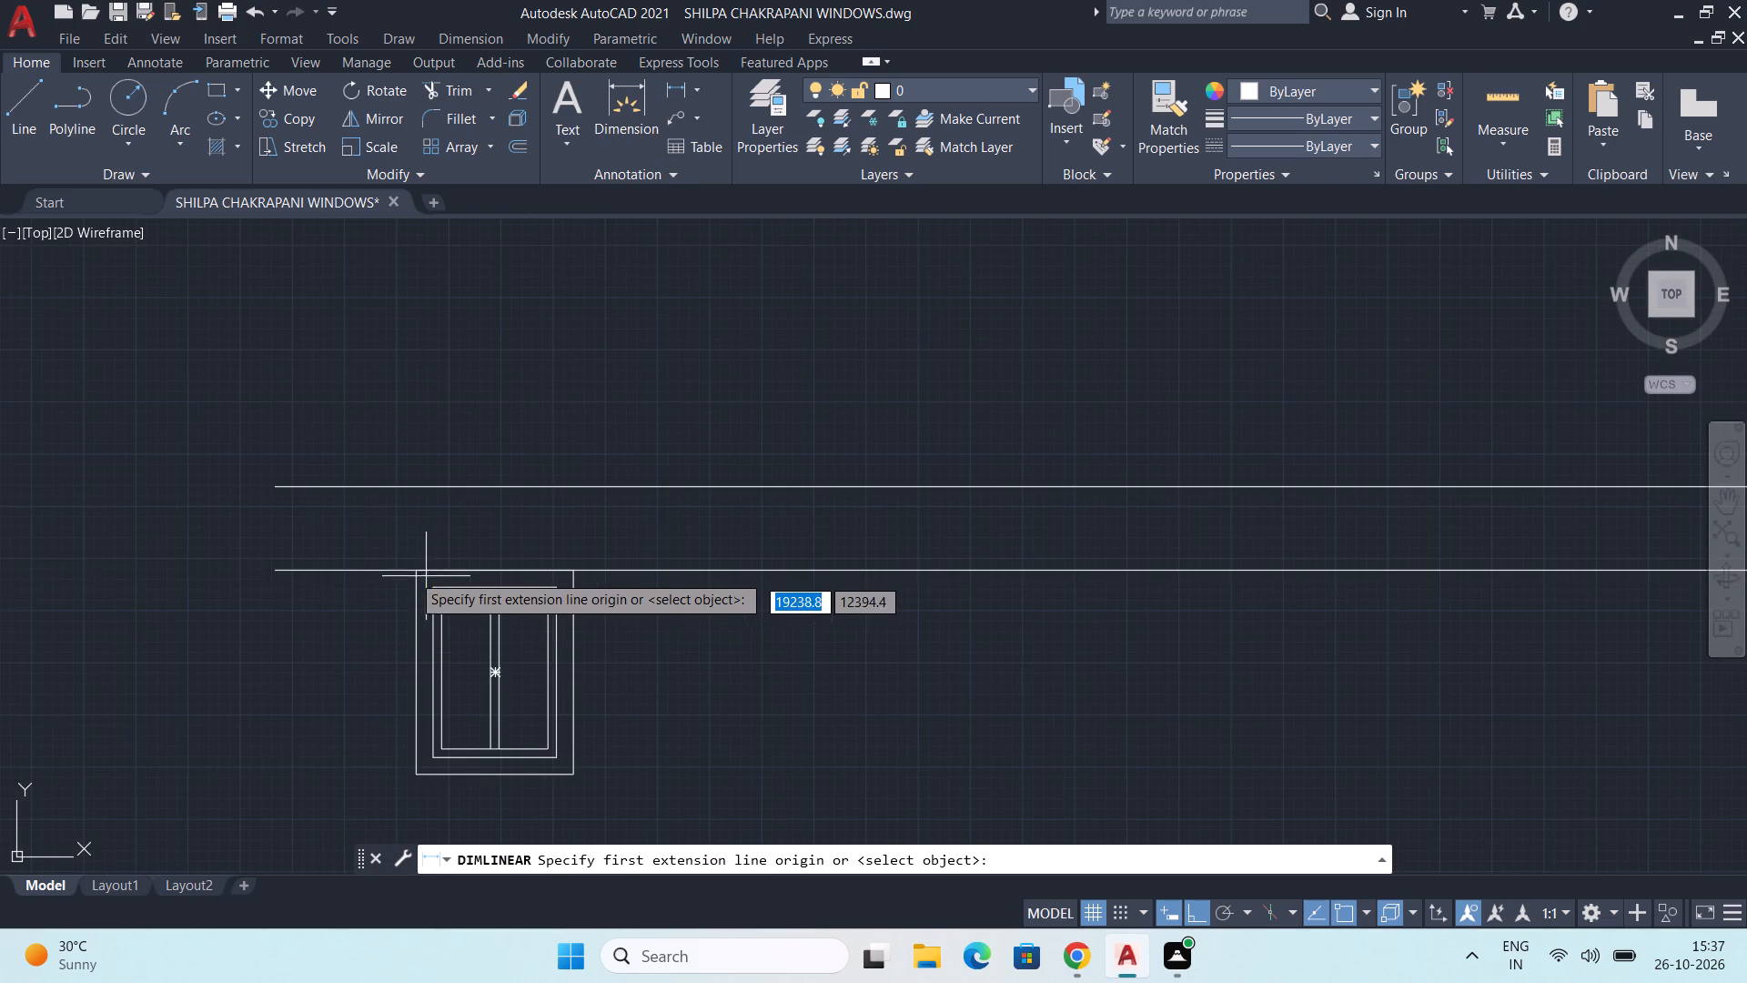
left_click(417, 576)
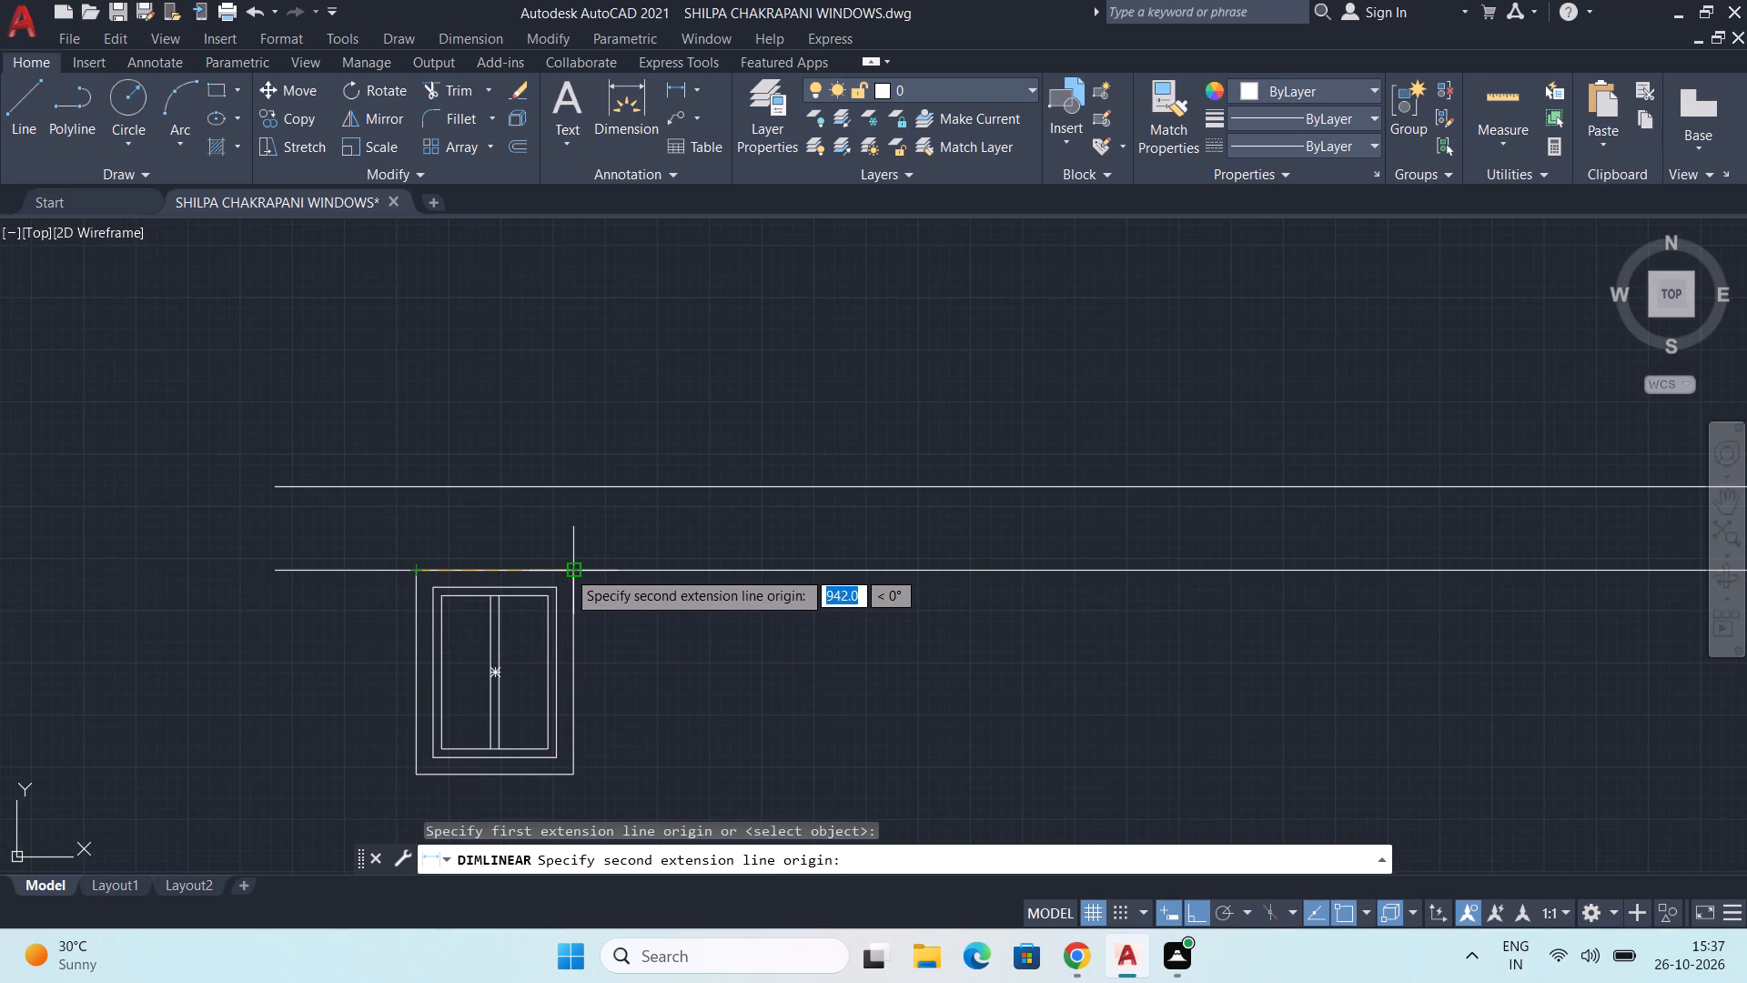
left_click(576, 571)
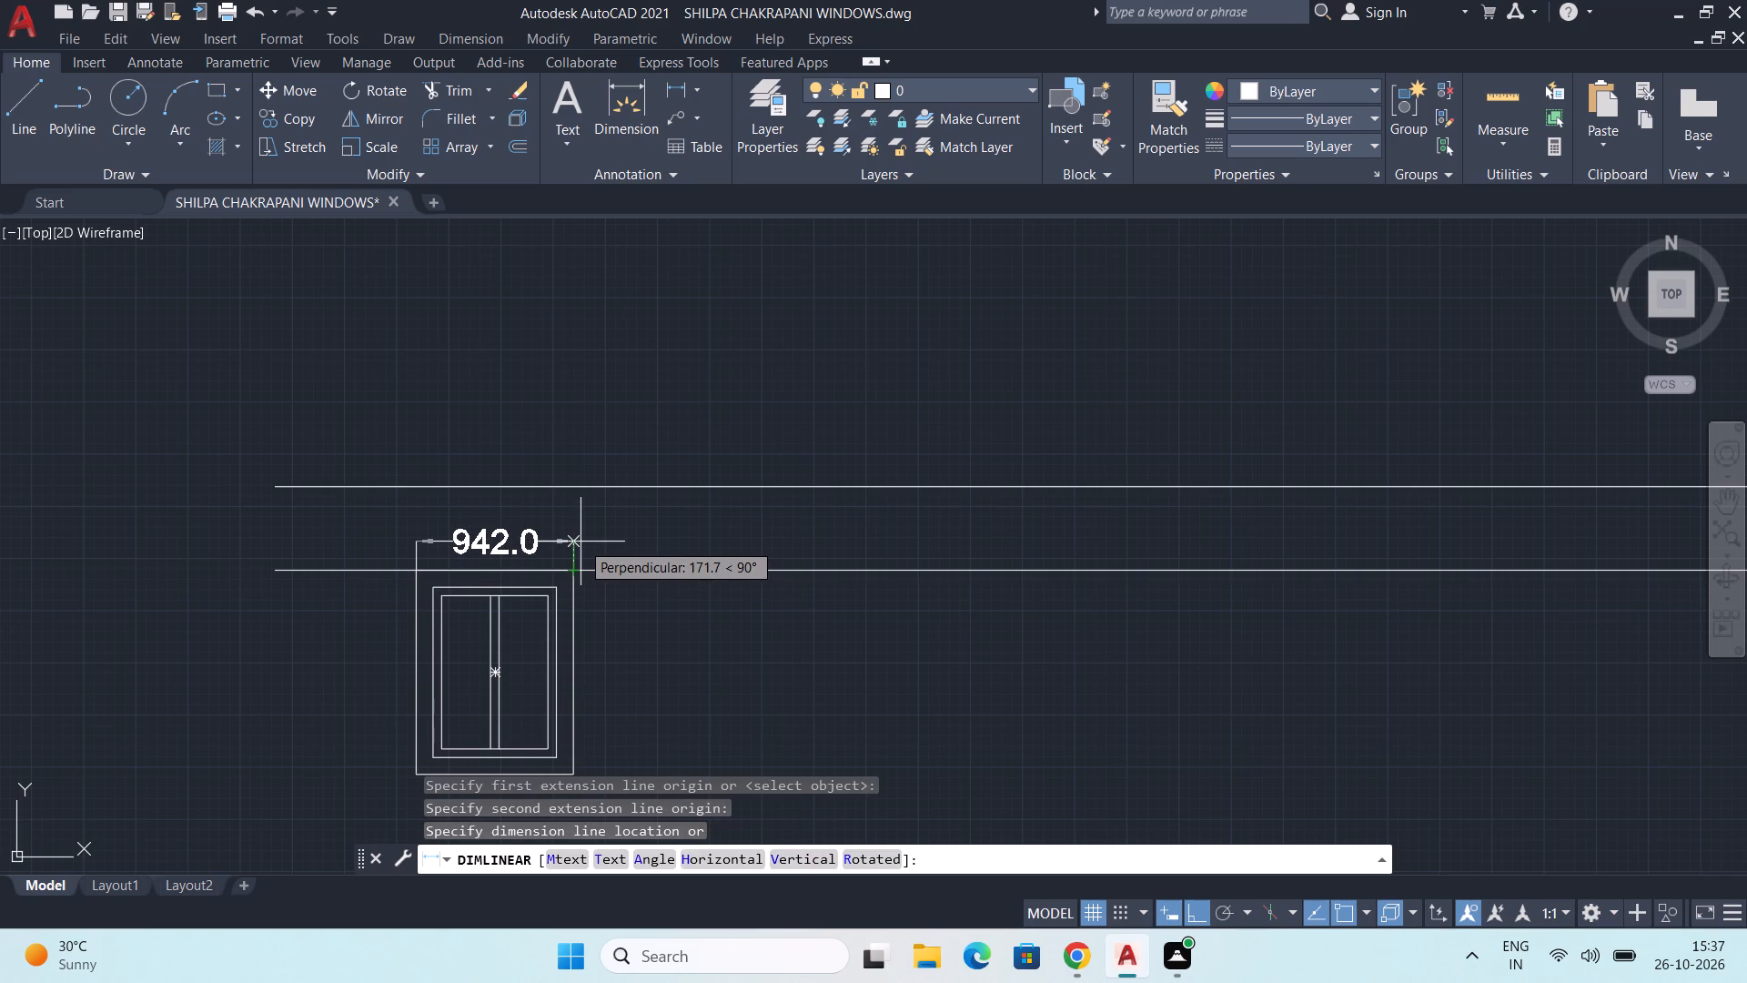
left_click(582, 543)
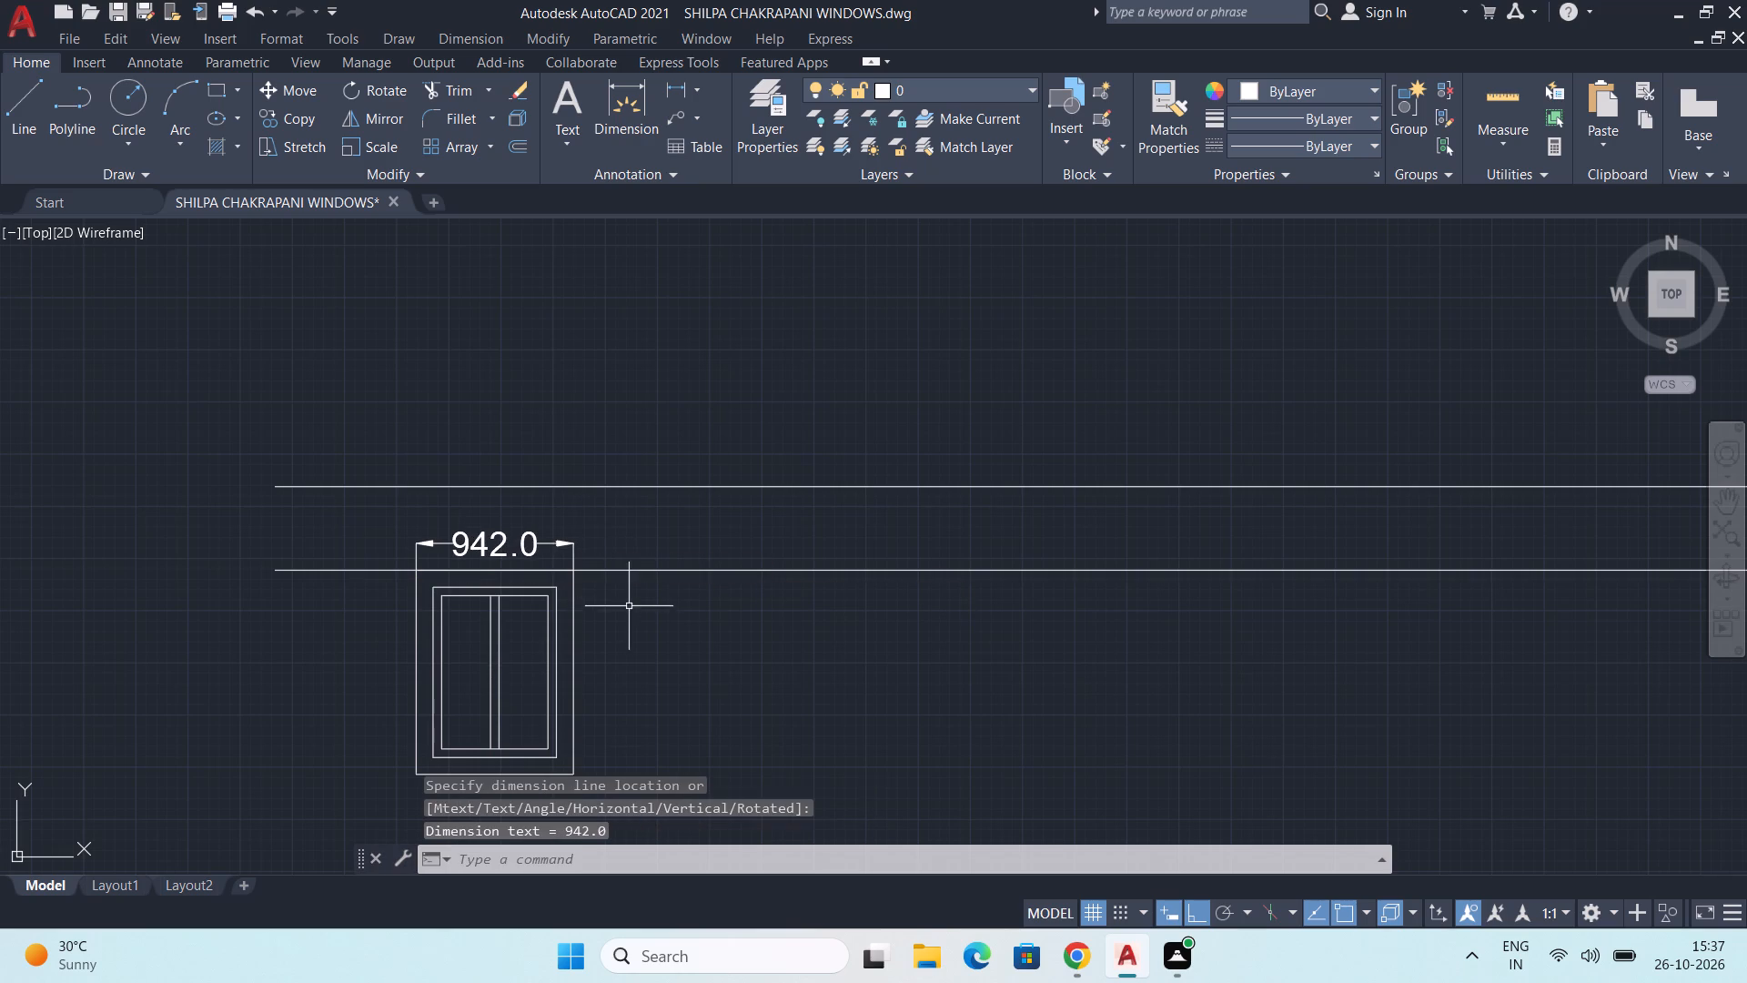
middle_click_drag(625, 609, 520, 503)
key("space")
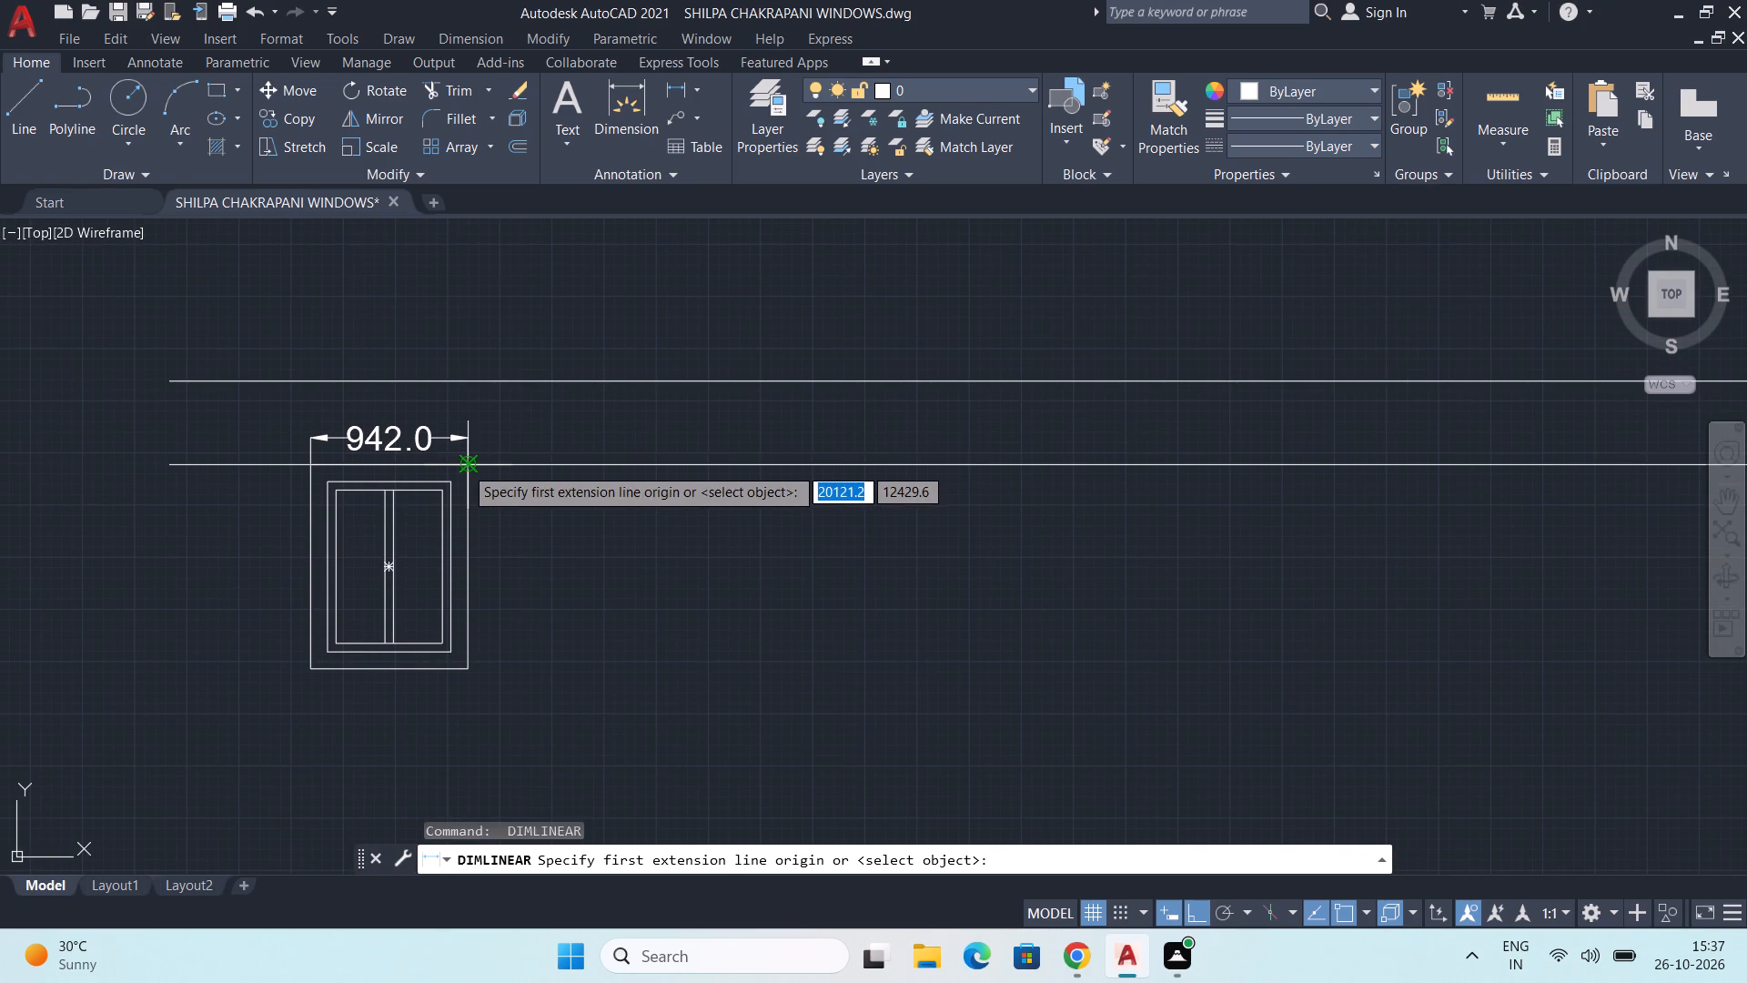
left_click(464, 466)
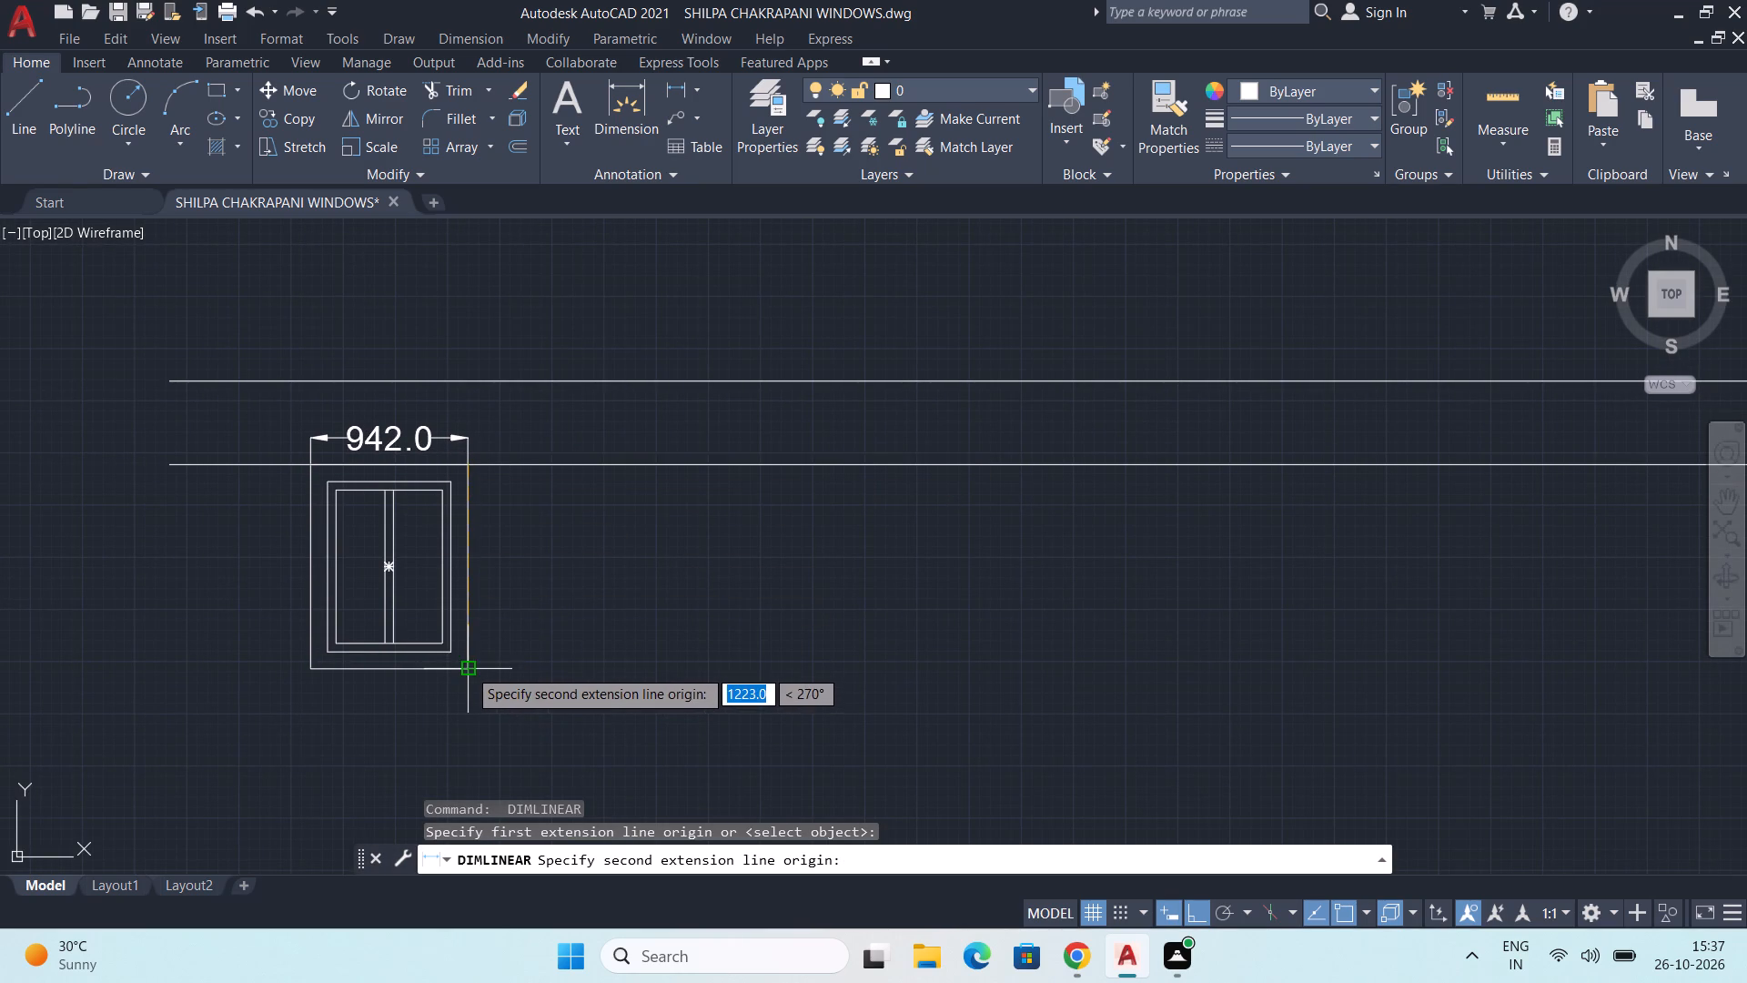
left_click(468, 668)
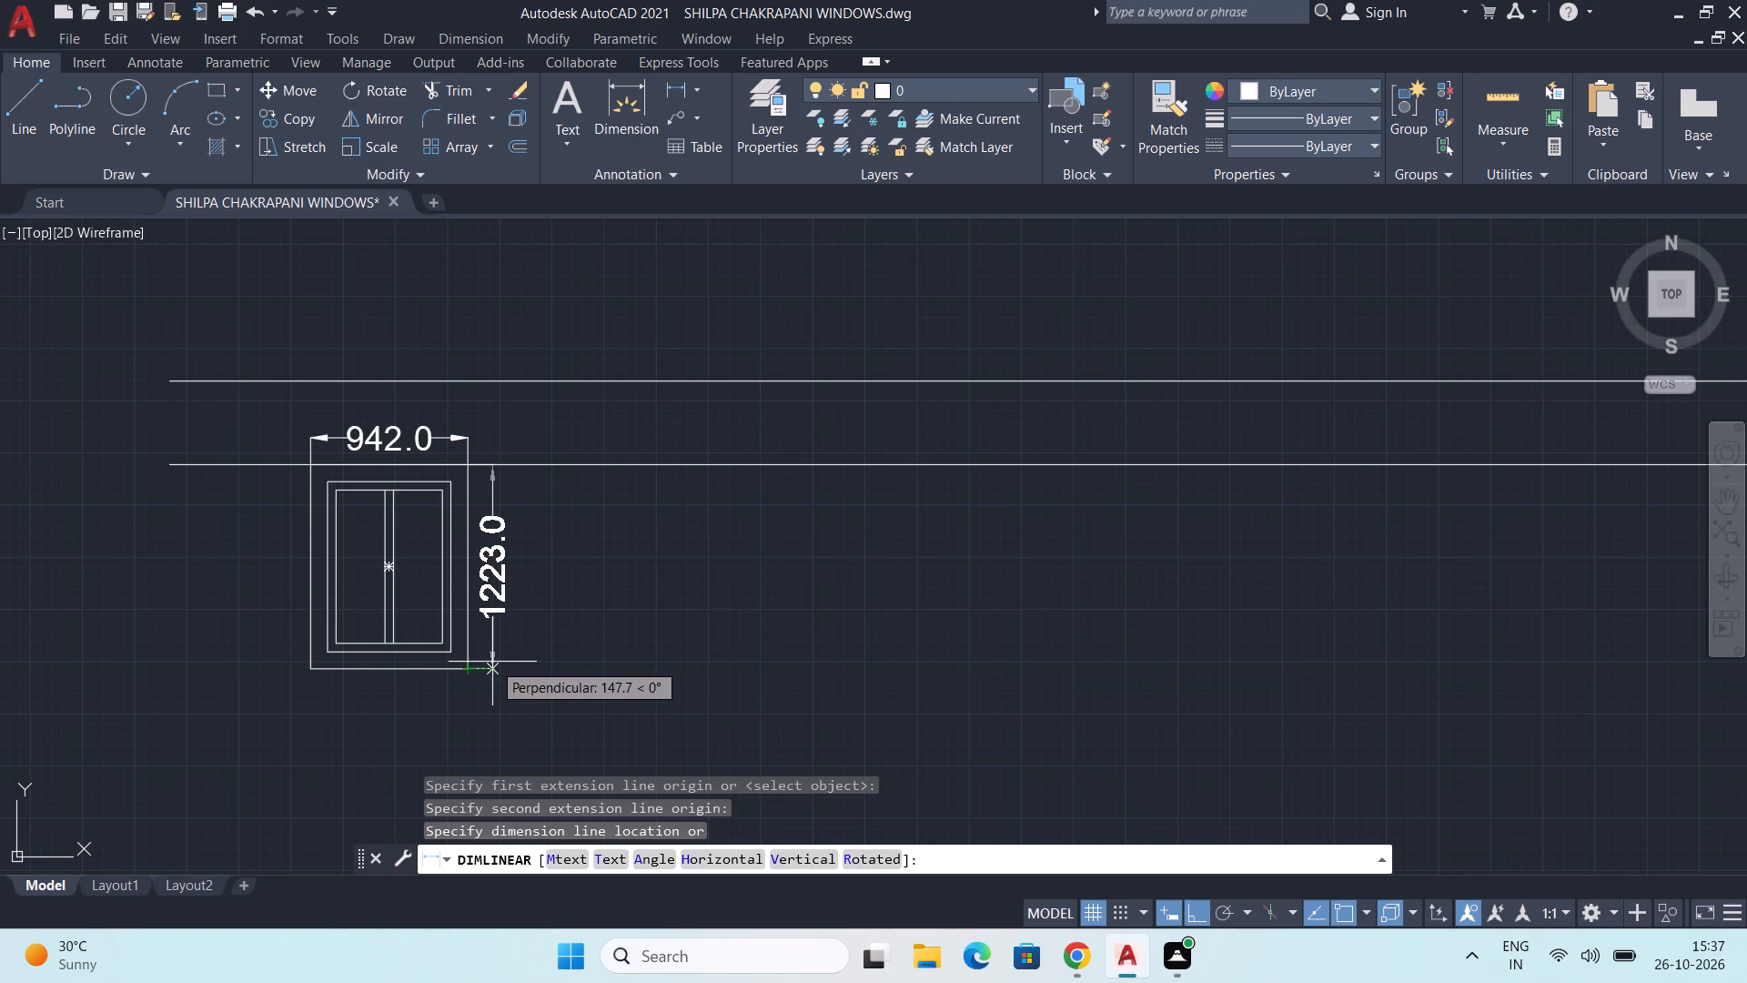
left_click(498, 662)
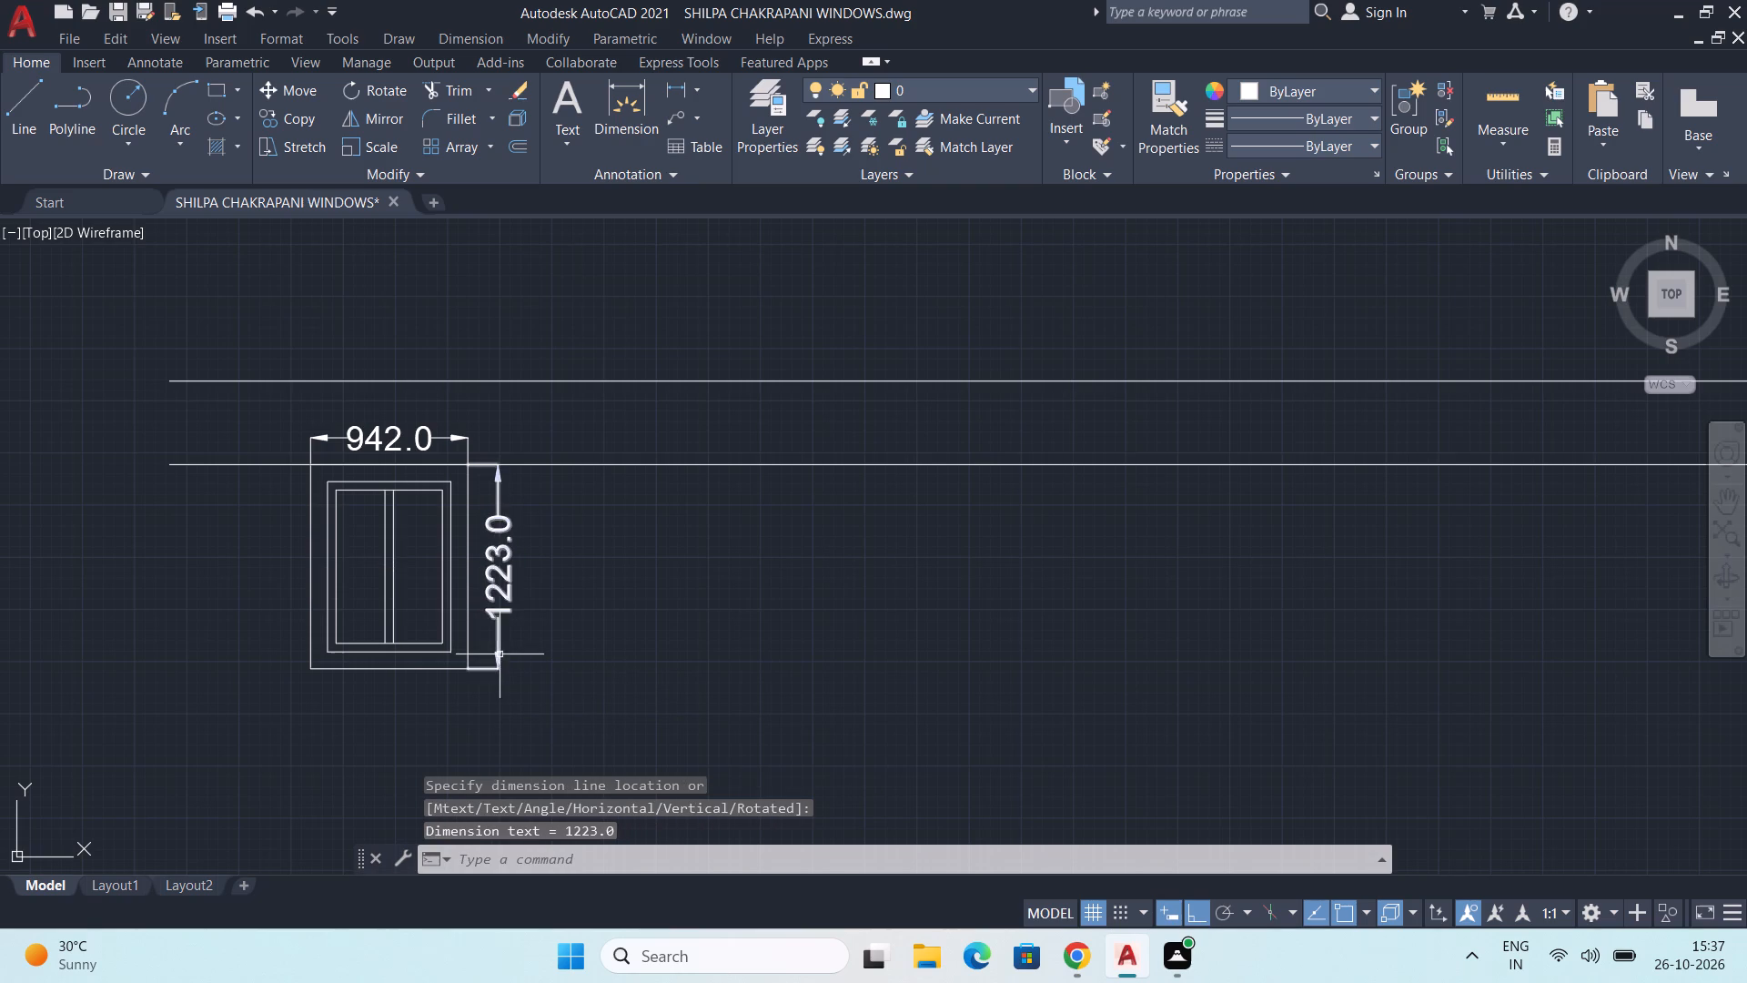
Draw a 640 by 534 rectangle hanging from the third row's lower guide line, to the right of the dimensioned window.
left_click(210, 92)
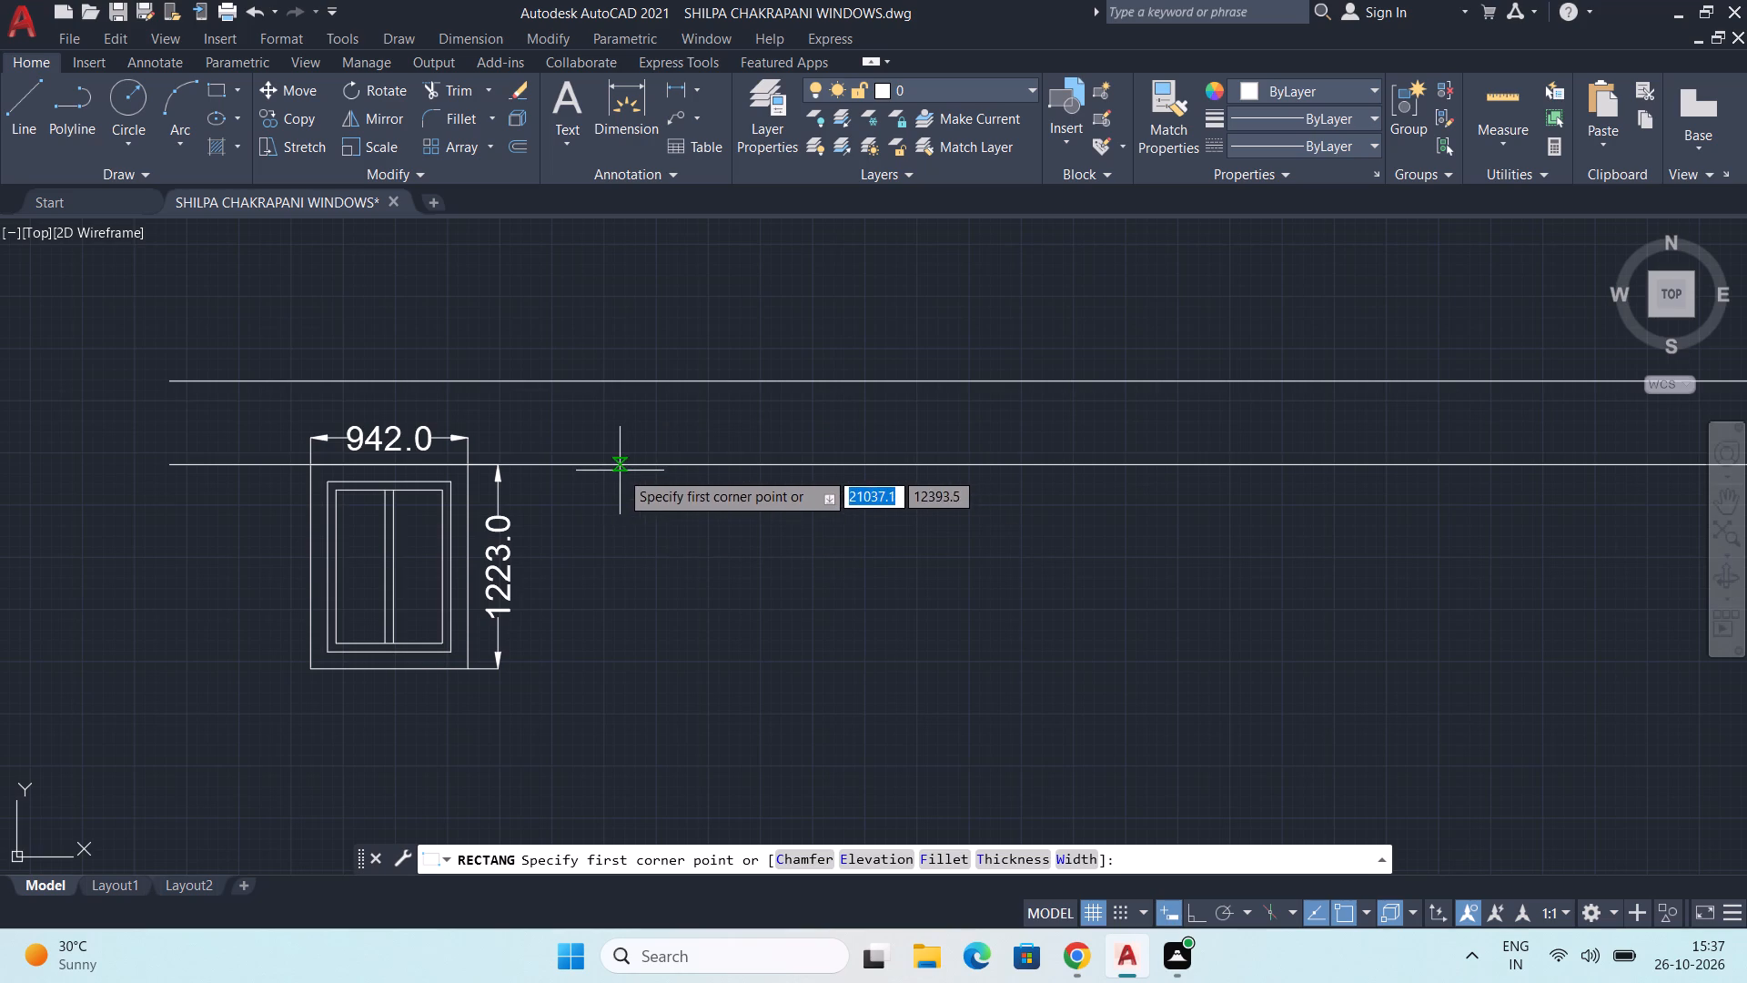
scroll(633, 471, "down", 2)
scroll(635, 471, "up", 4)
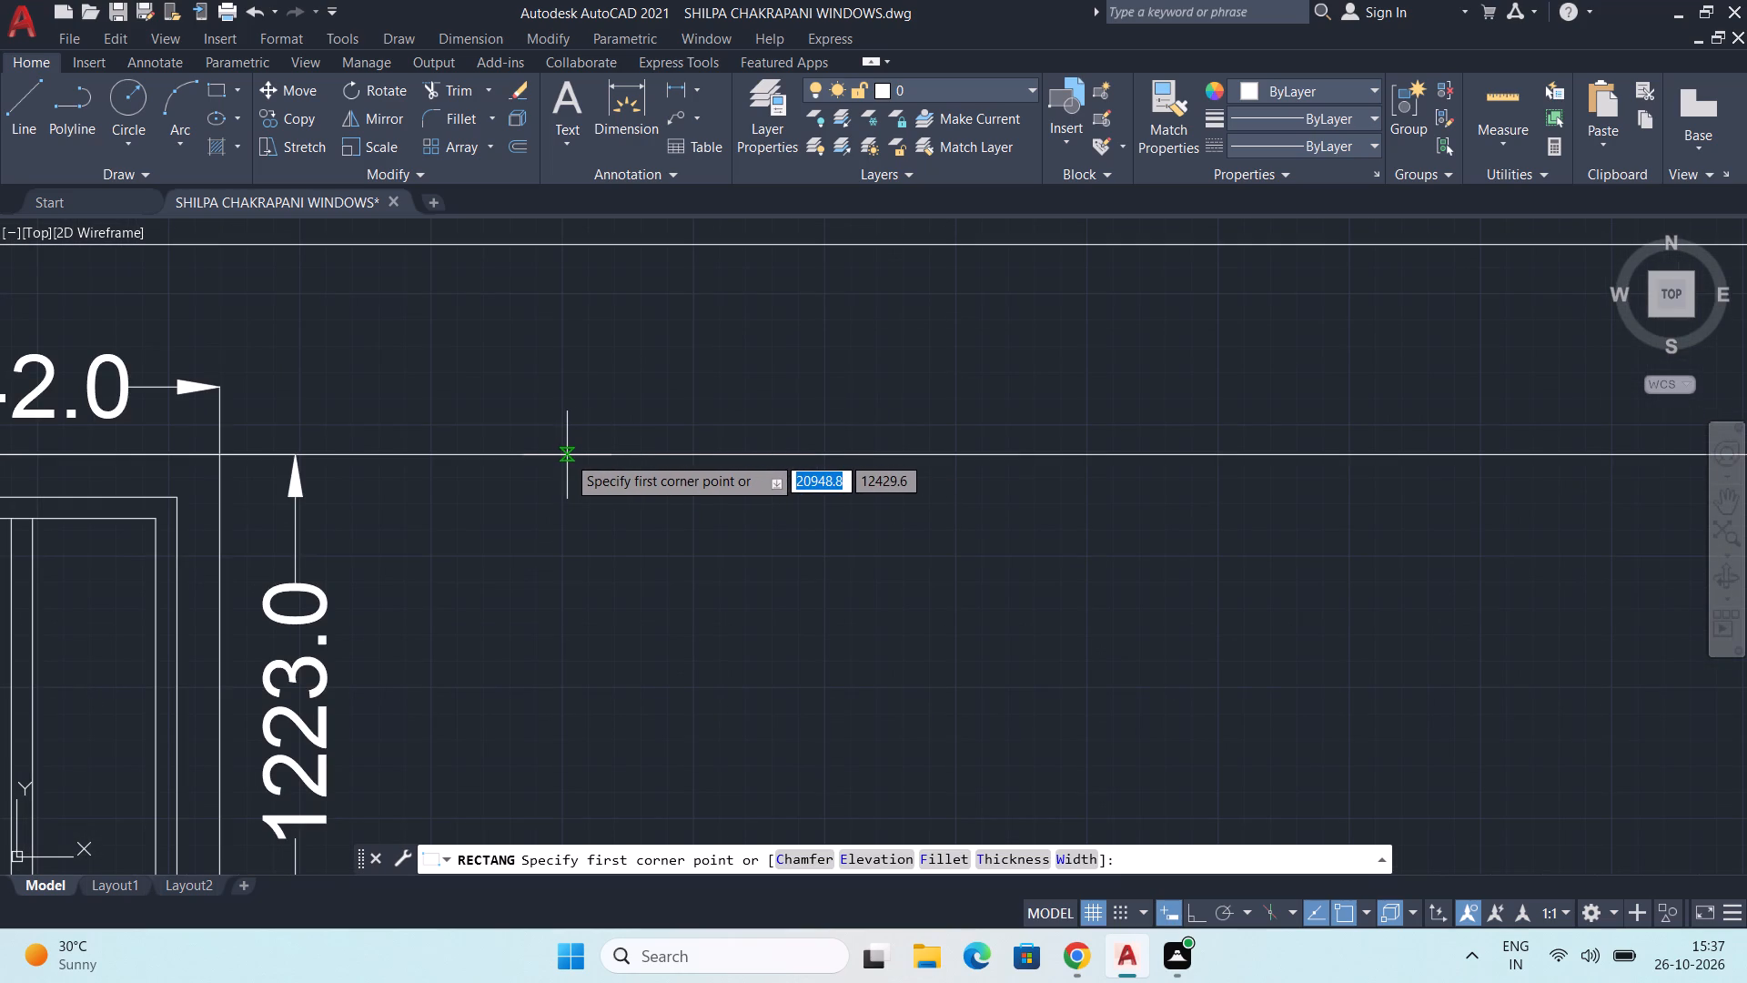
left_click(567, 455)
scroll(678, 545, "down", 3)
middle_click_drag(914, 663, 818, 571)
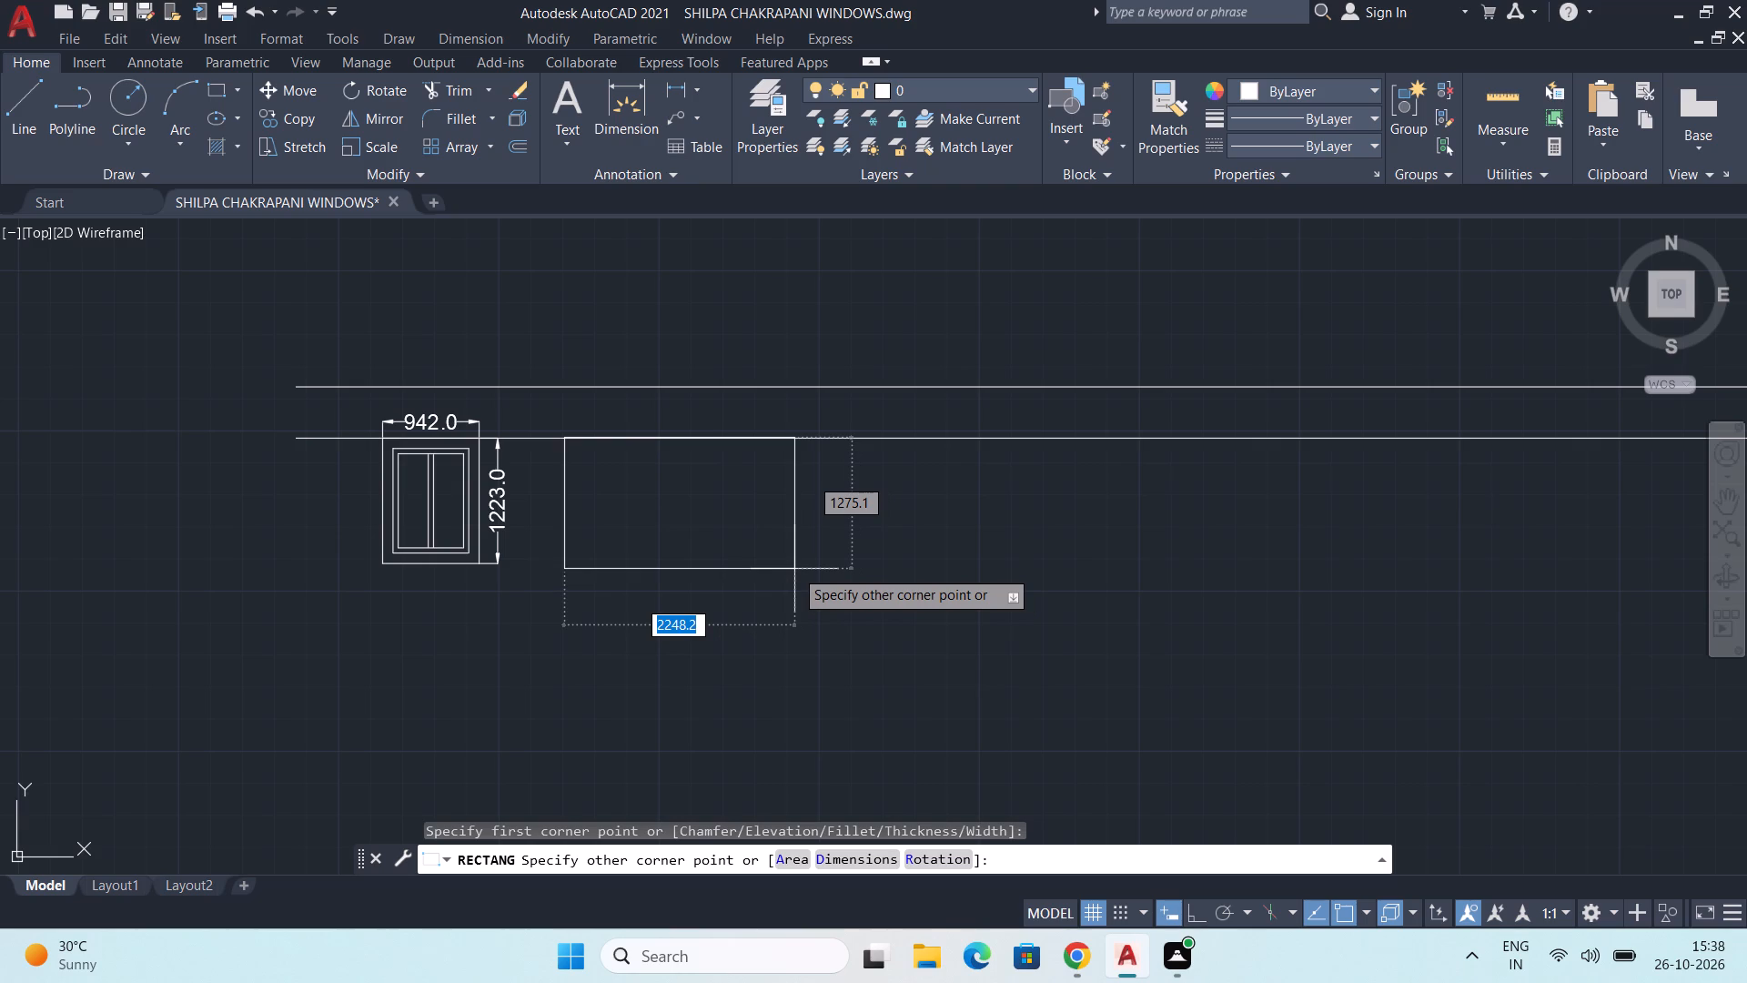
type("640")
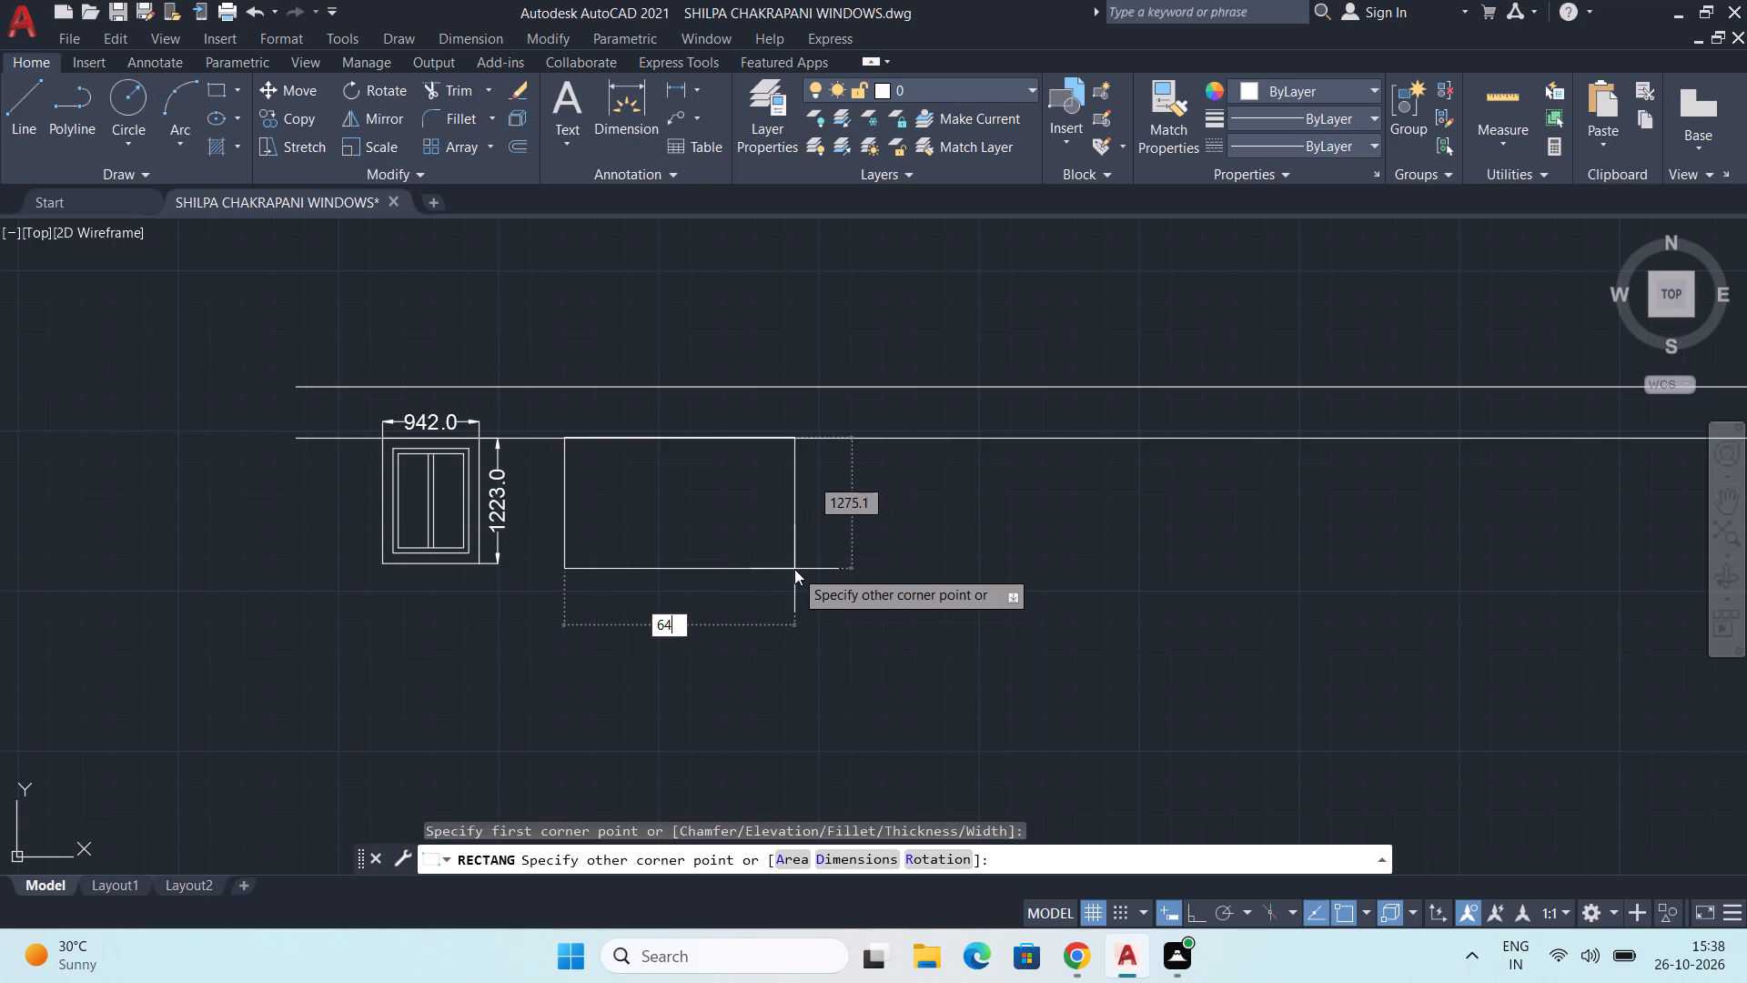
key("Tab")
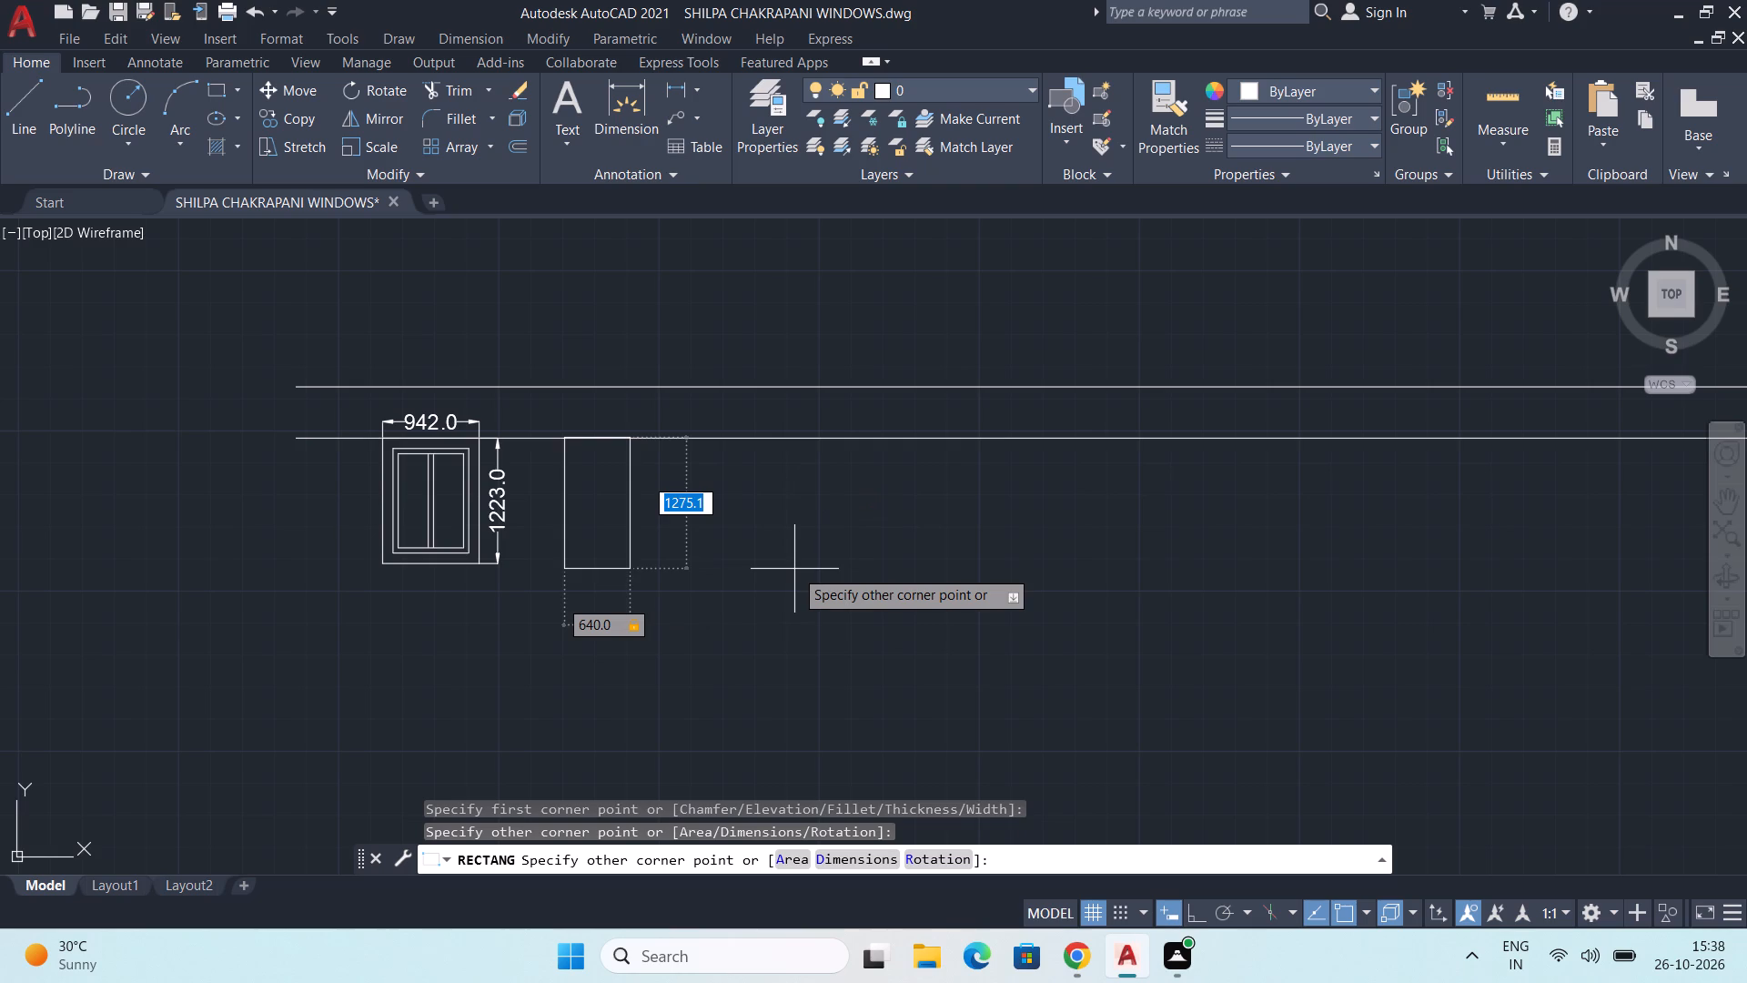
type("53")
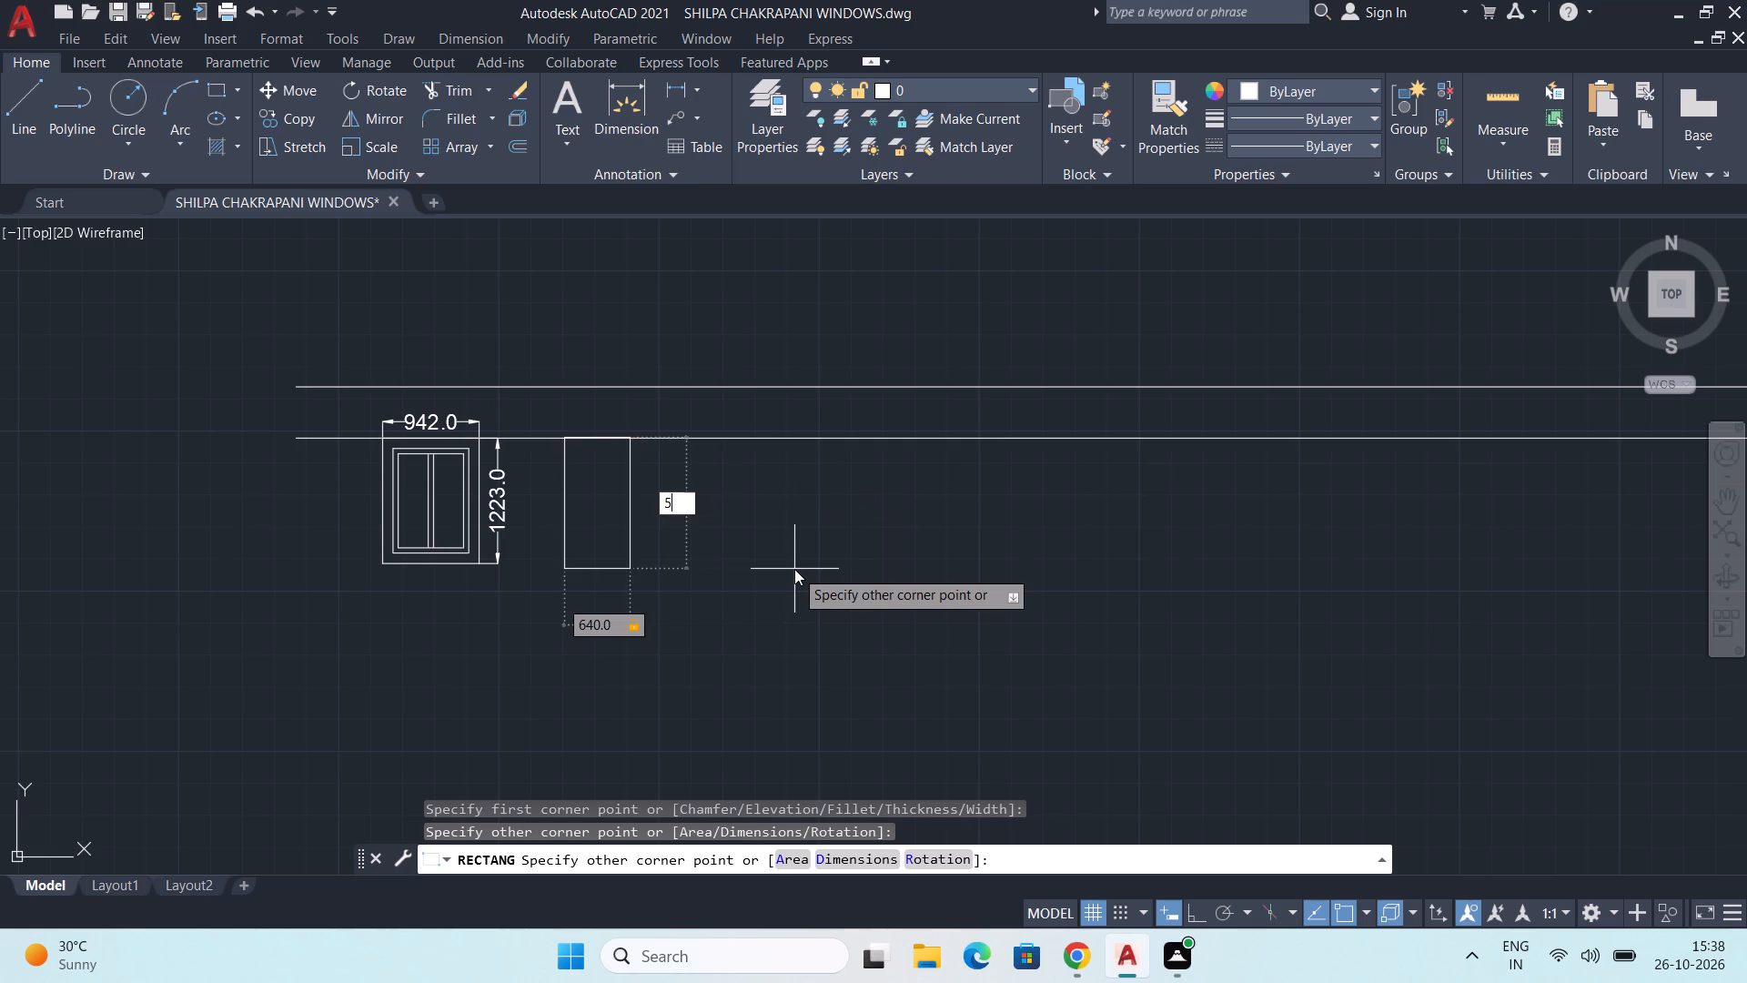
key("4")
key("Return")
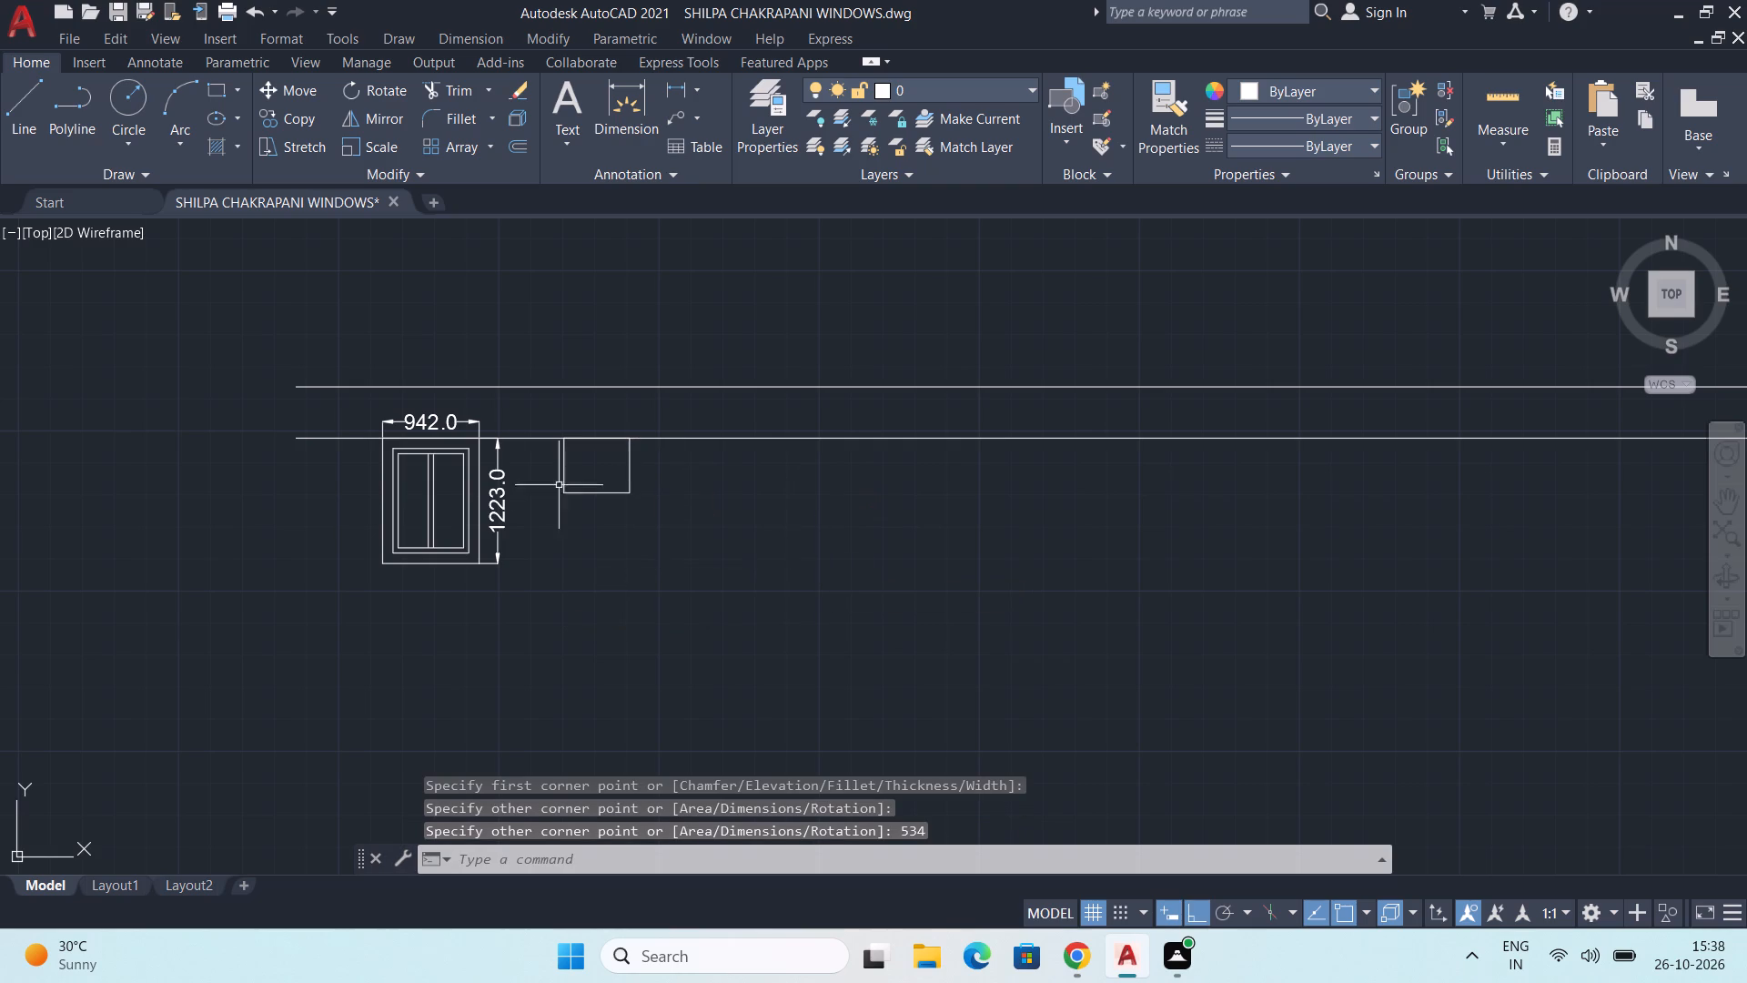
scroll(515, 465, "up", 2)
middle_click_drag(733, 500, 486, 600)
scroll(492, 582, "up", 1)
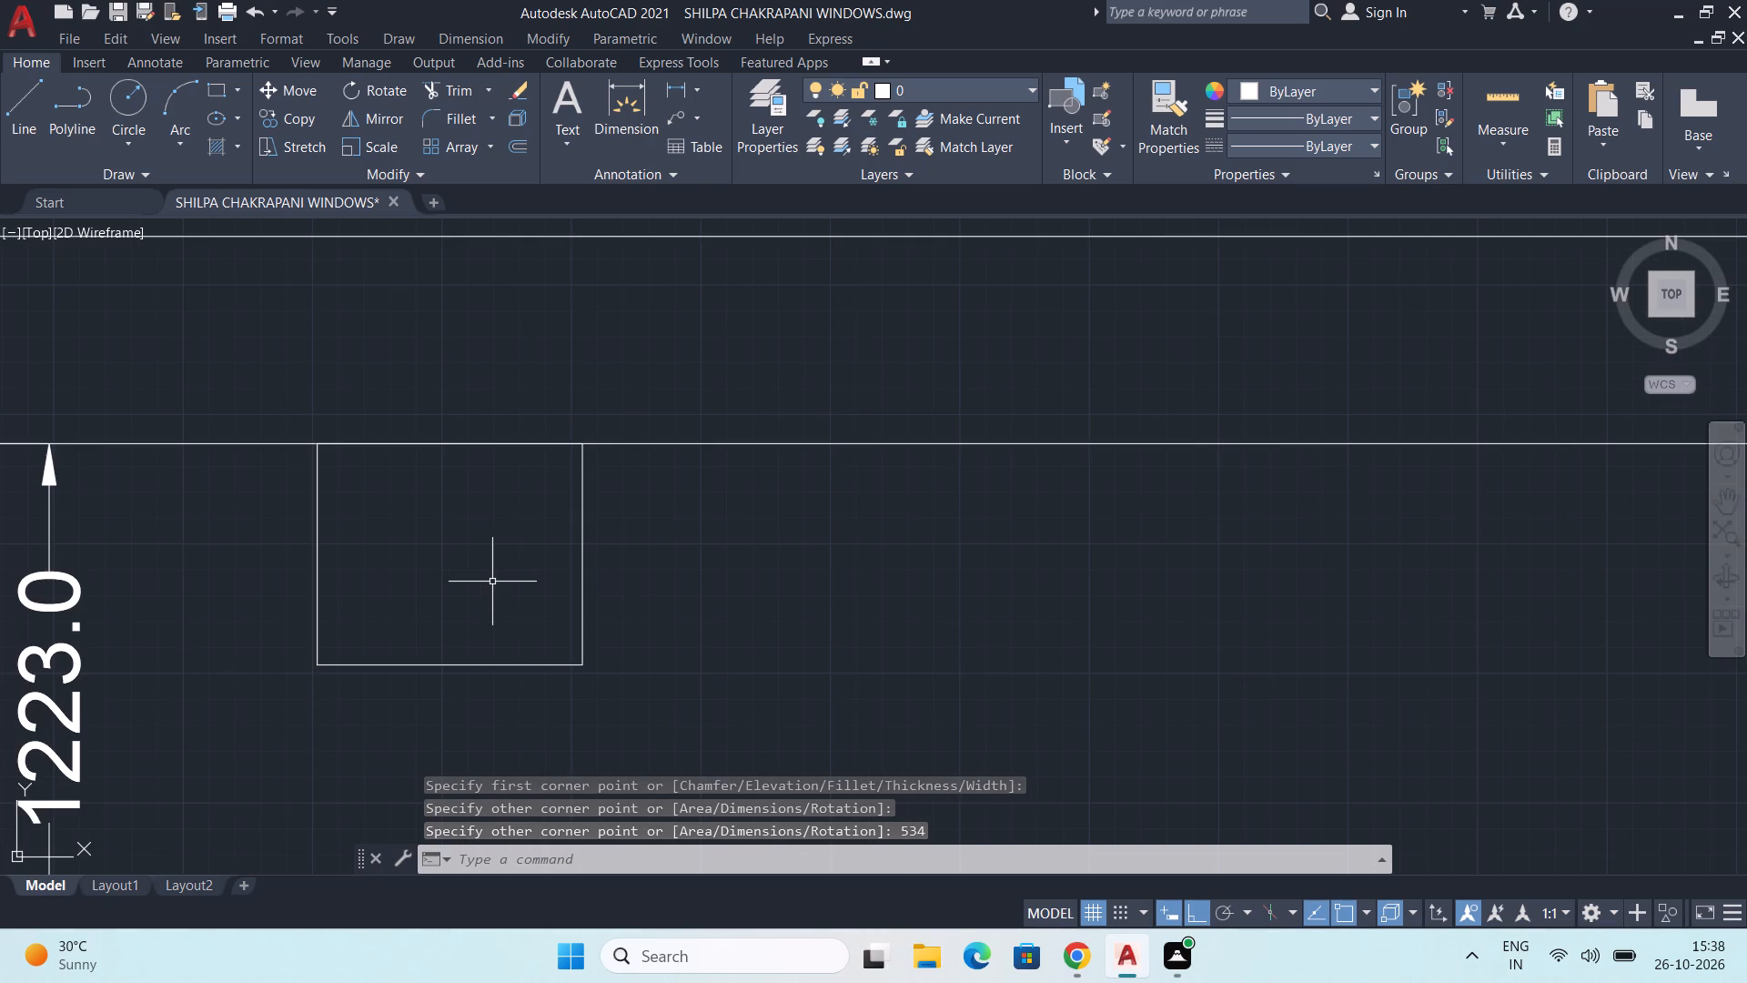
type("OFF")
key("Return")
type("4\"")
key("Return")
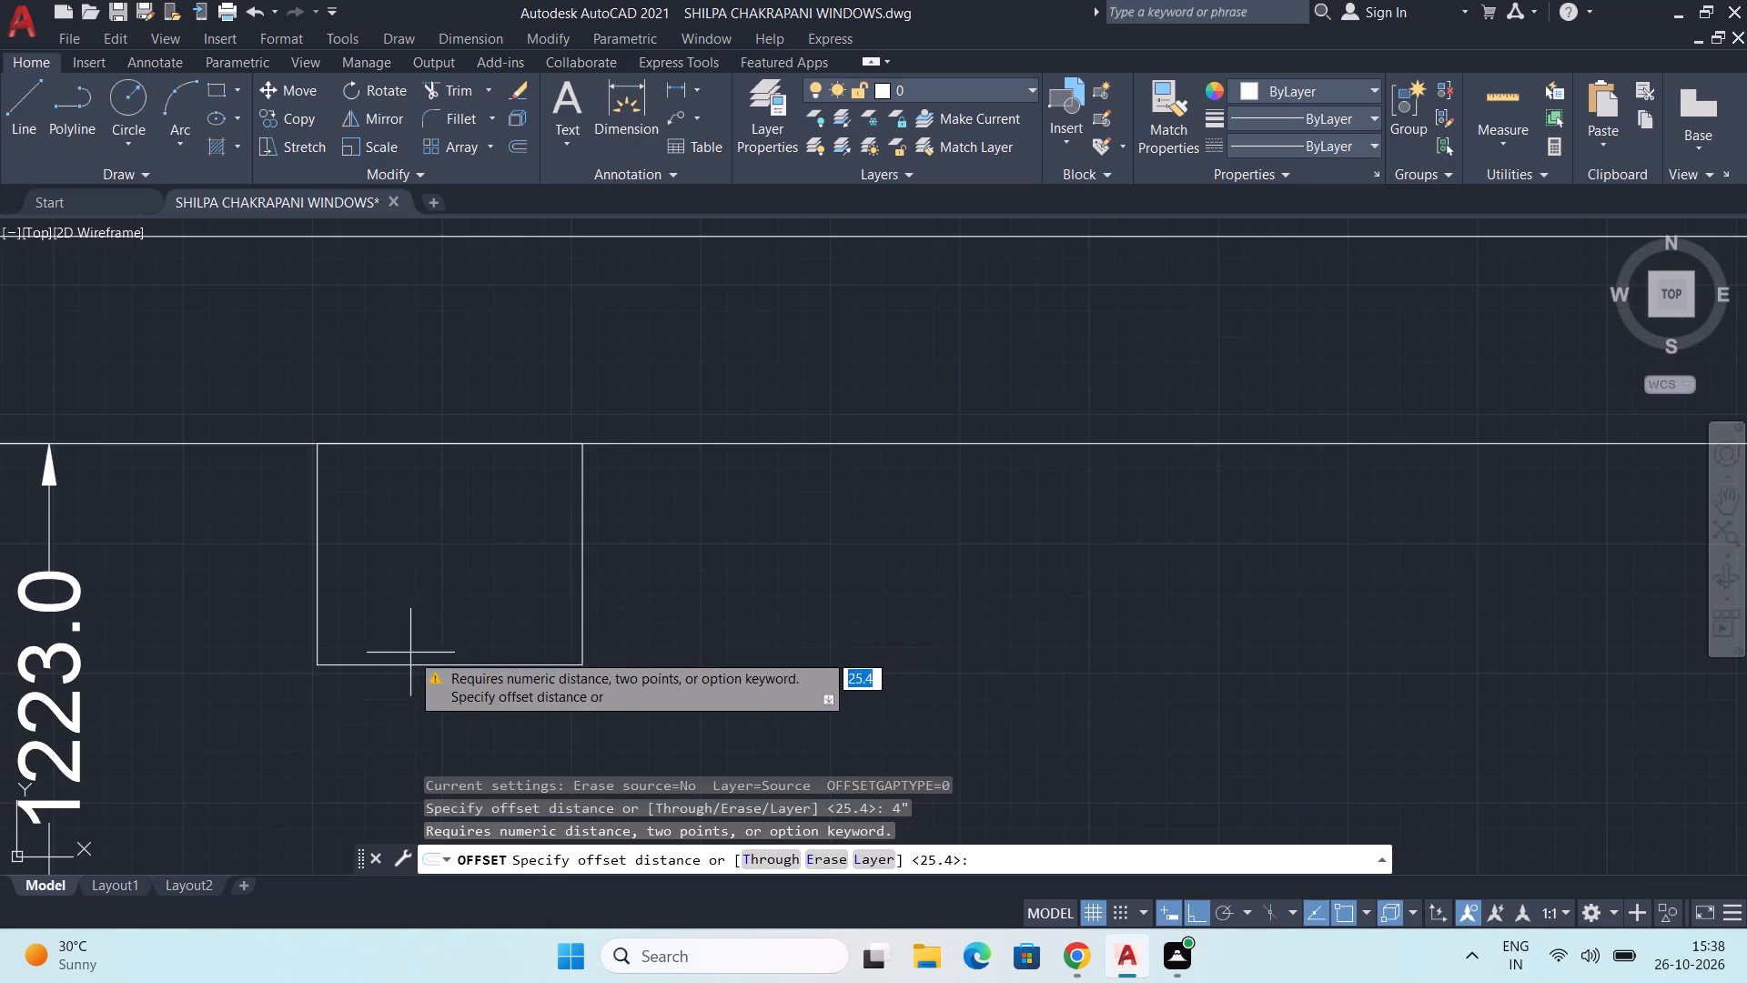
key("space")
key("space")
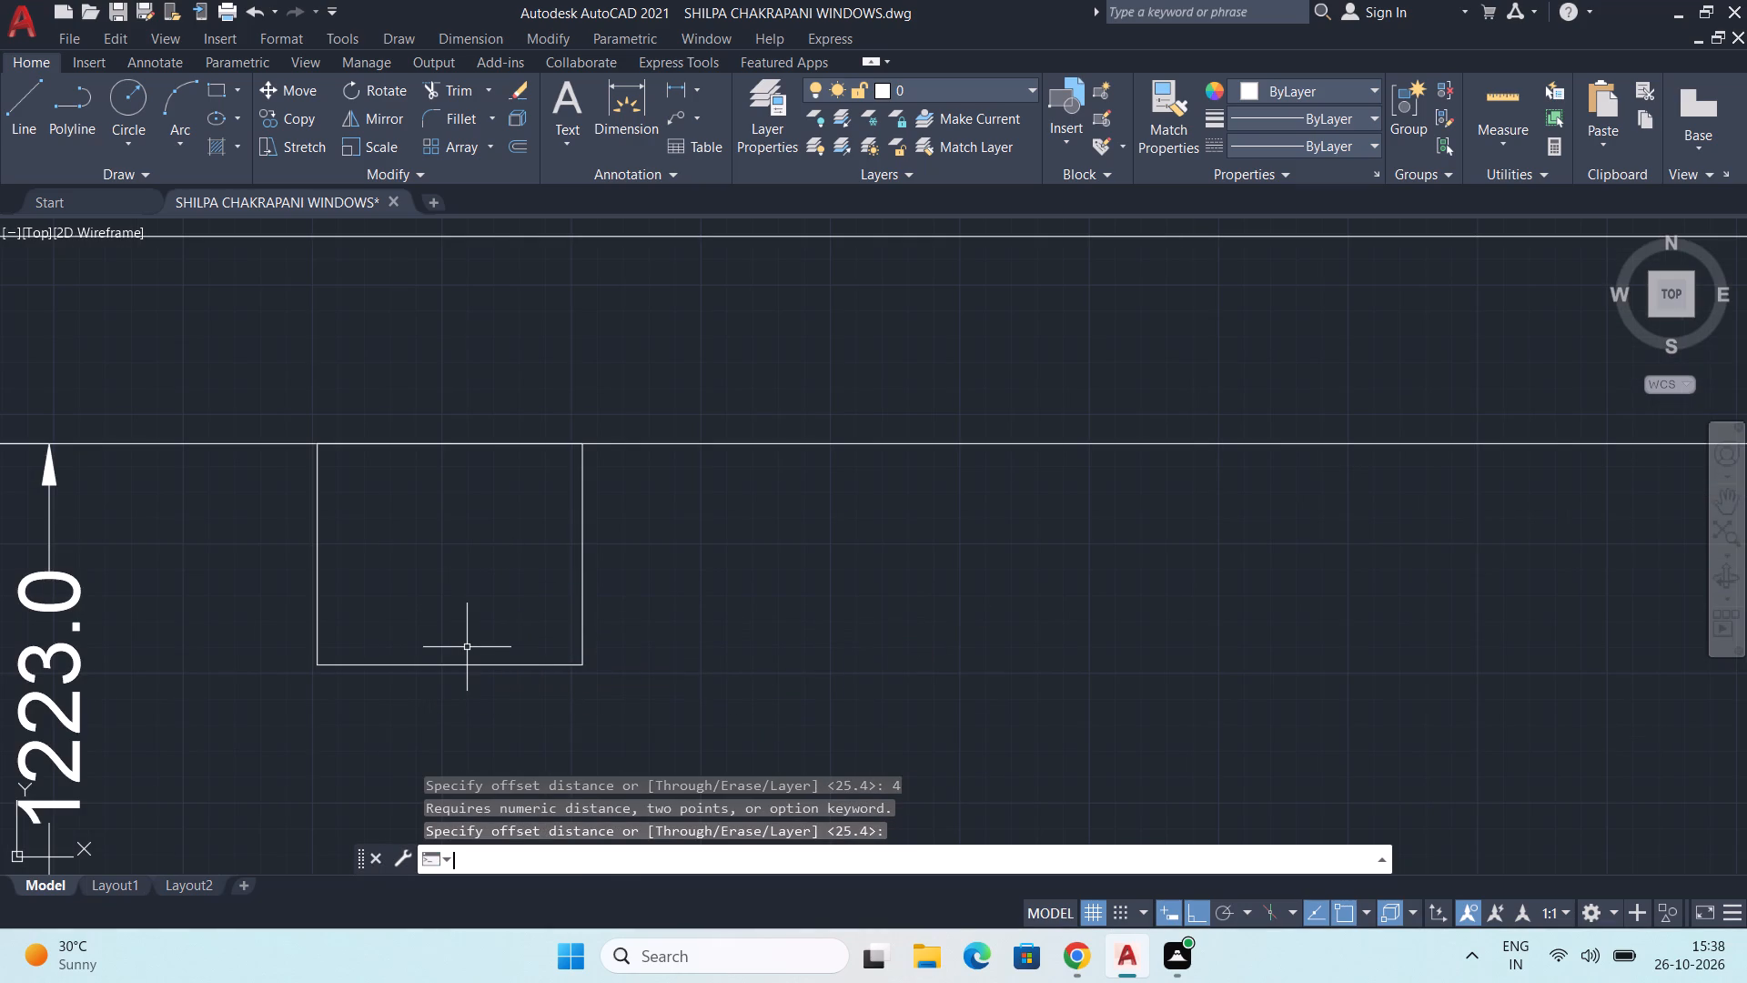
Offset the 640 by 534 window rectangle 101.6 inward.
type("OFF")
key("Return")
type("101.6")
key("Return")
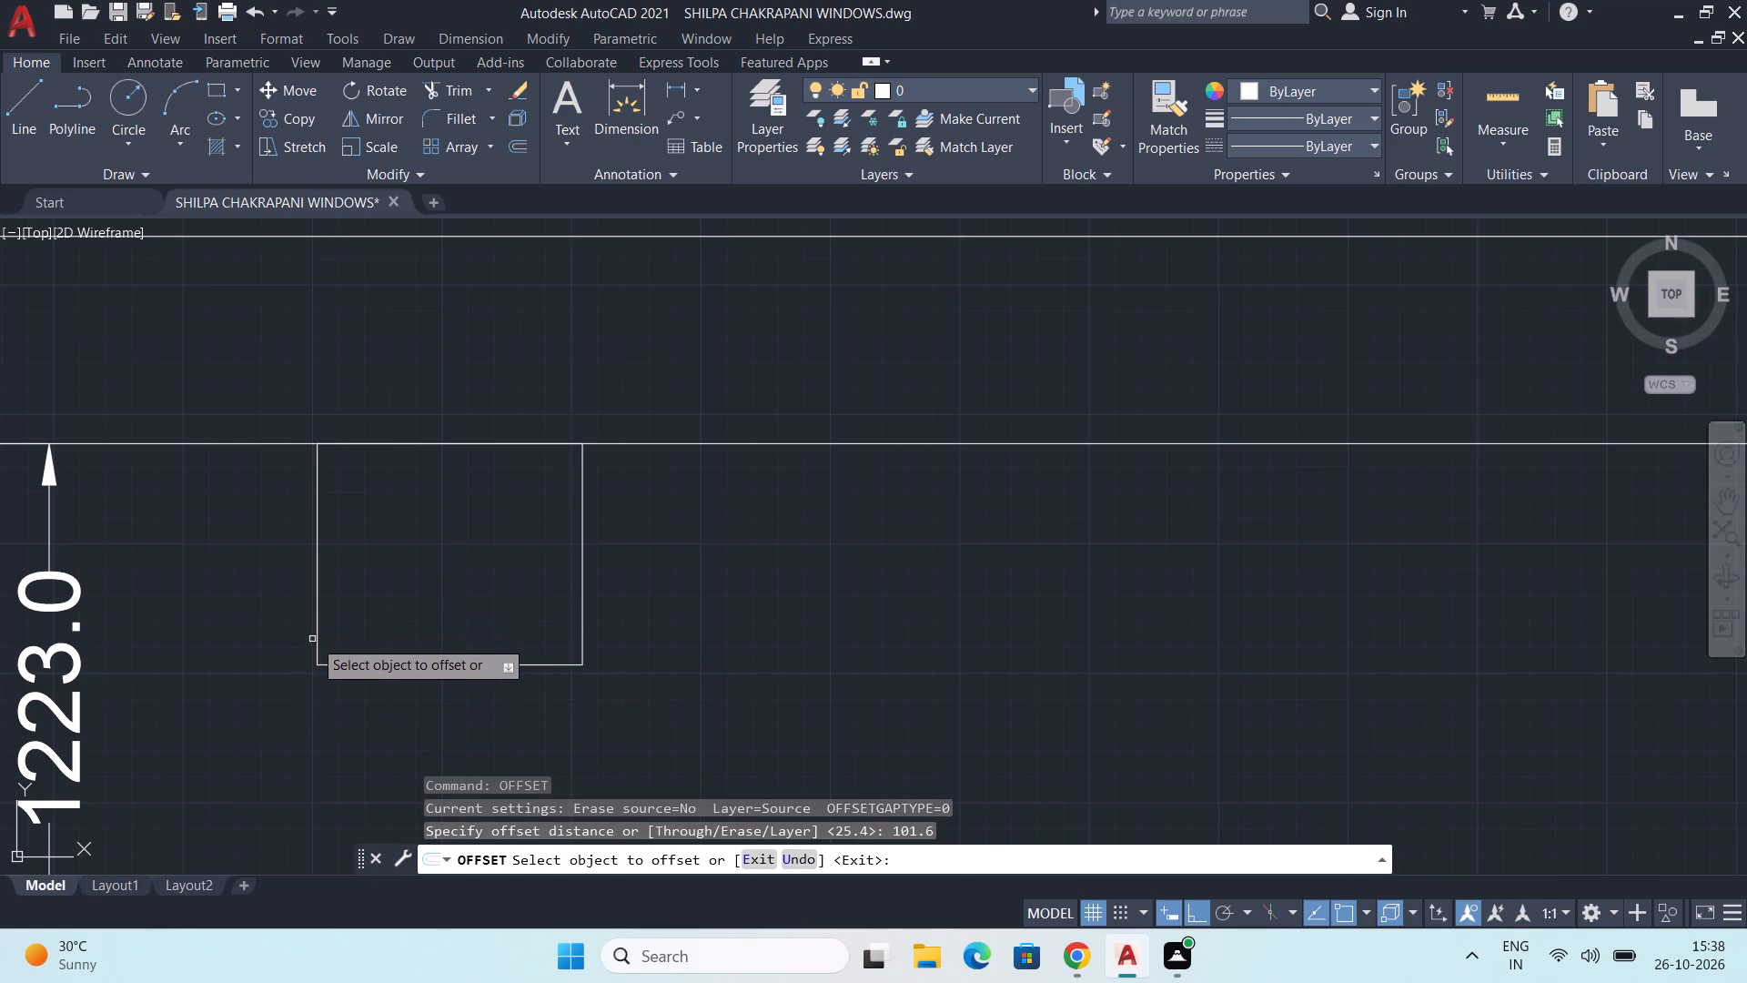
left_click(318, 604)
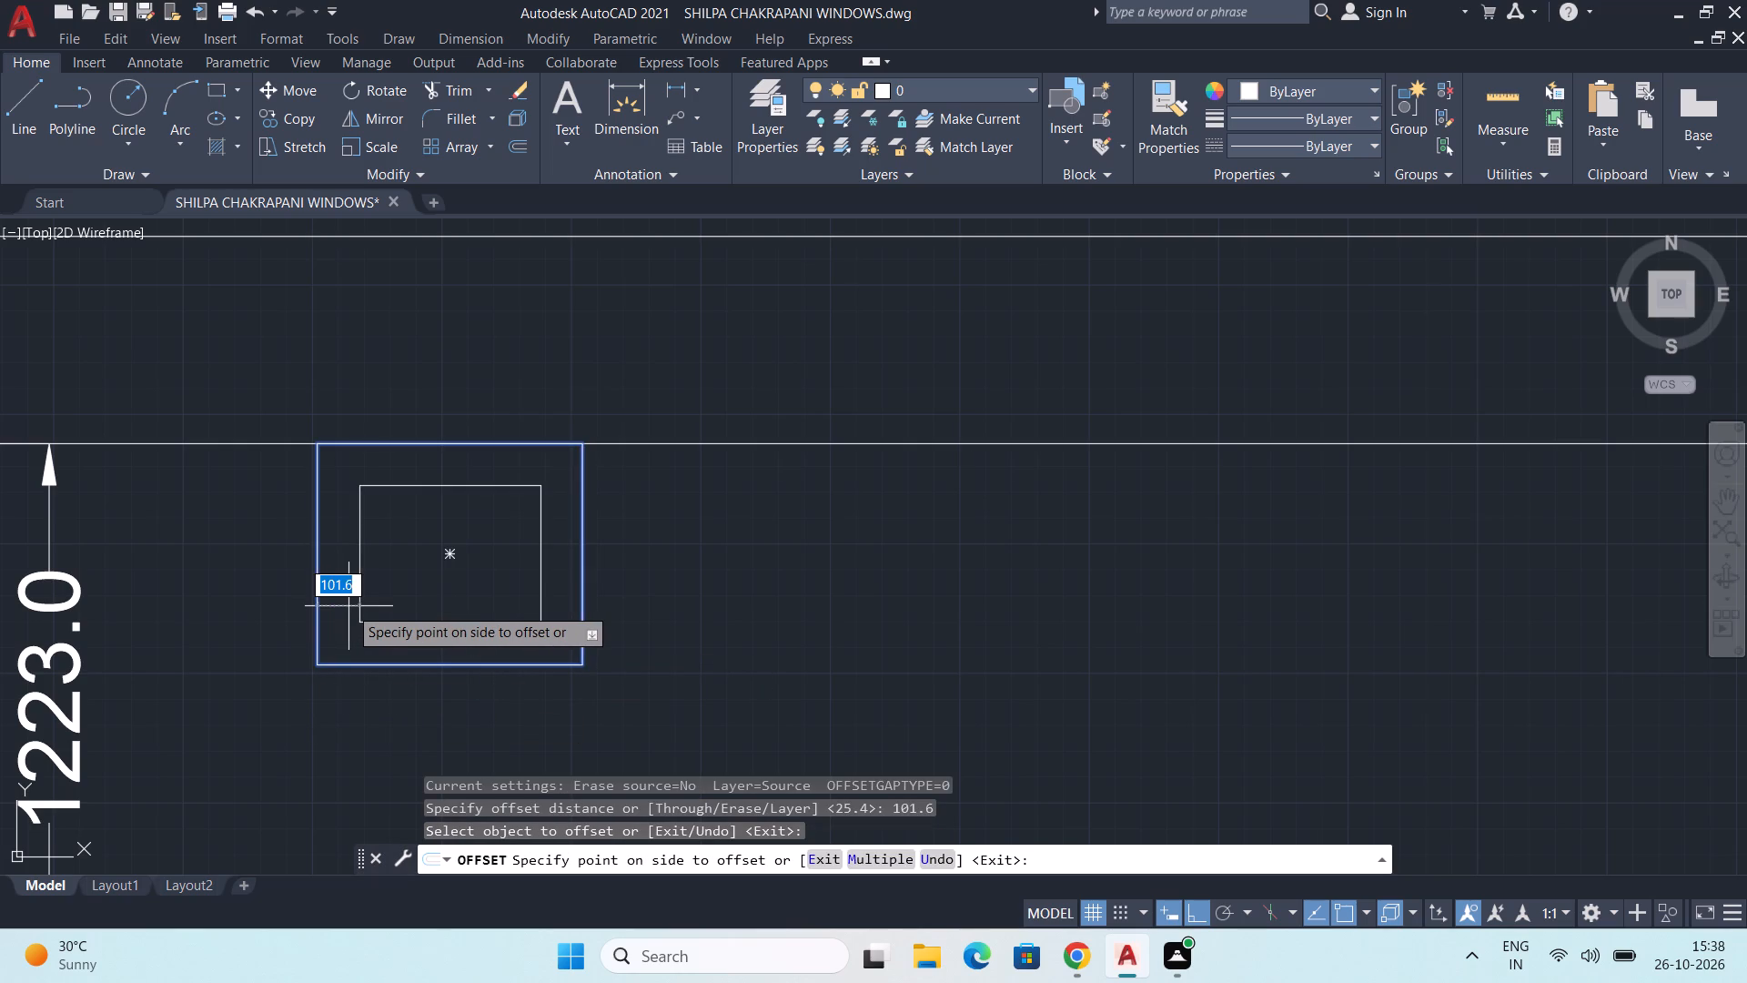
left_click(348, 606)
key("space")
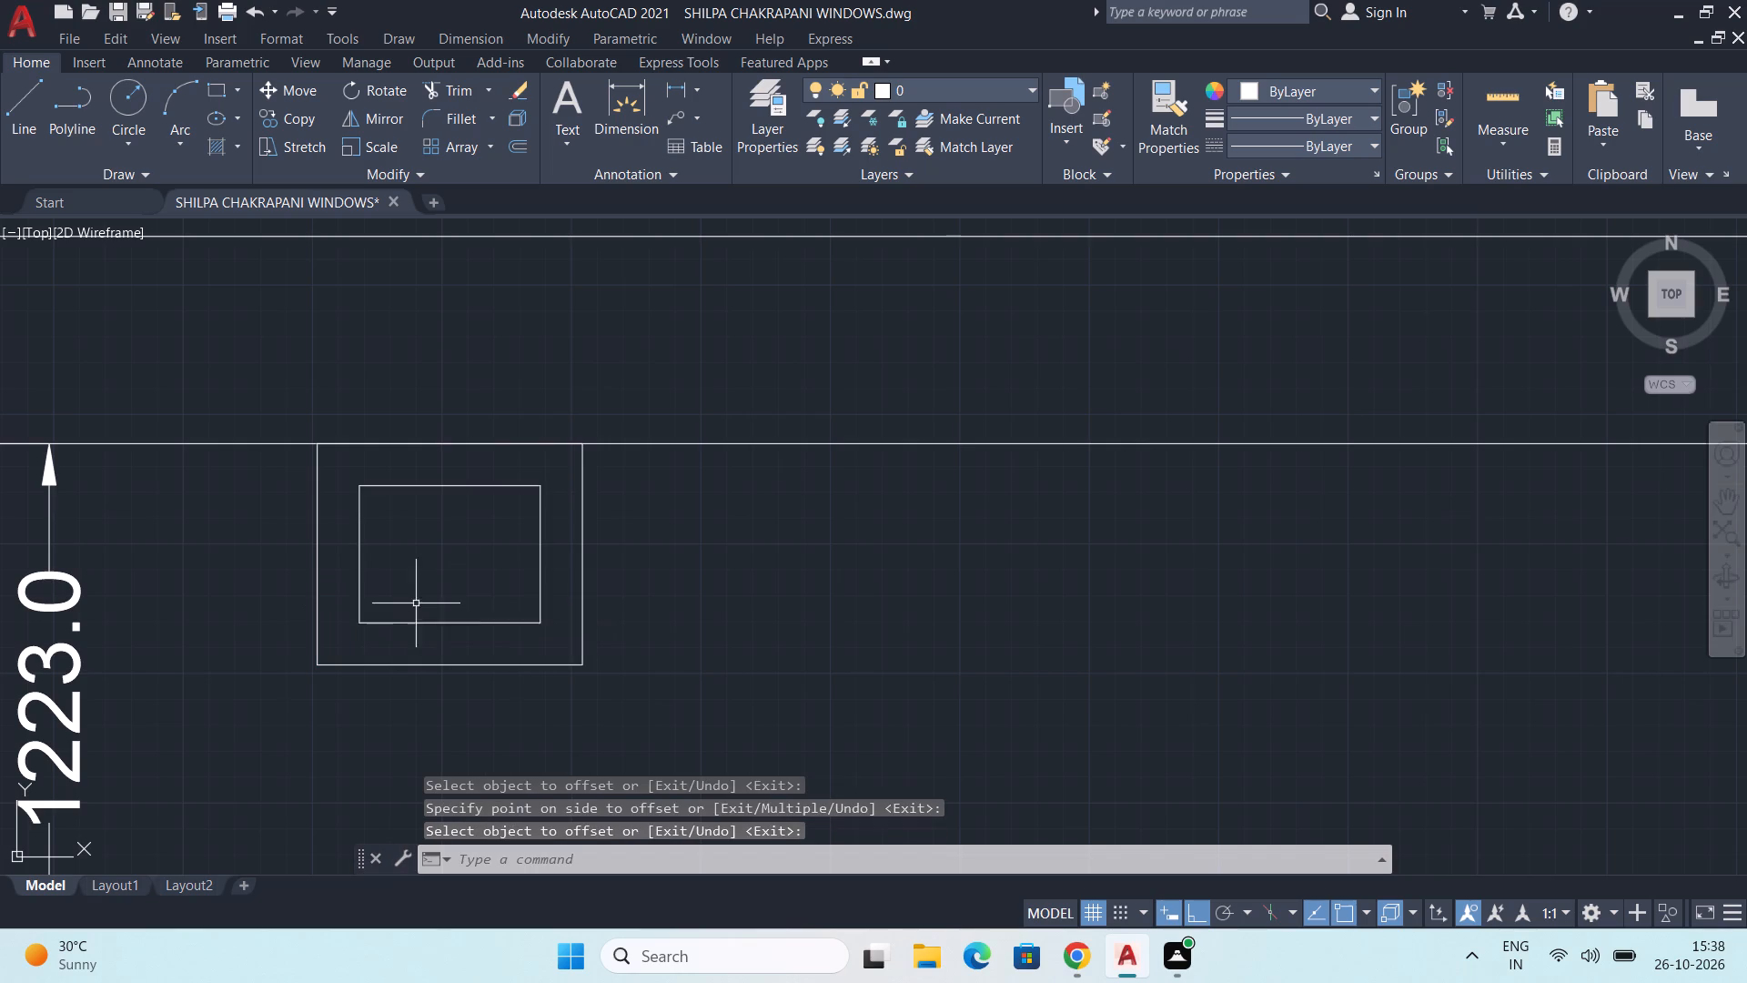
Explode the small window's inner outline into separate lines.
left_click(442, 624)
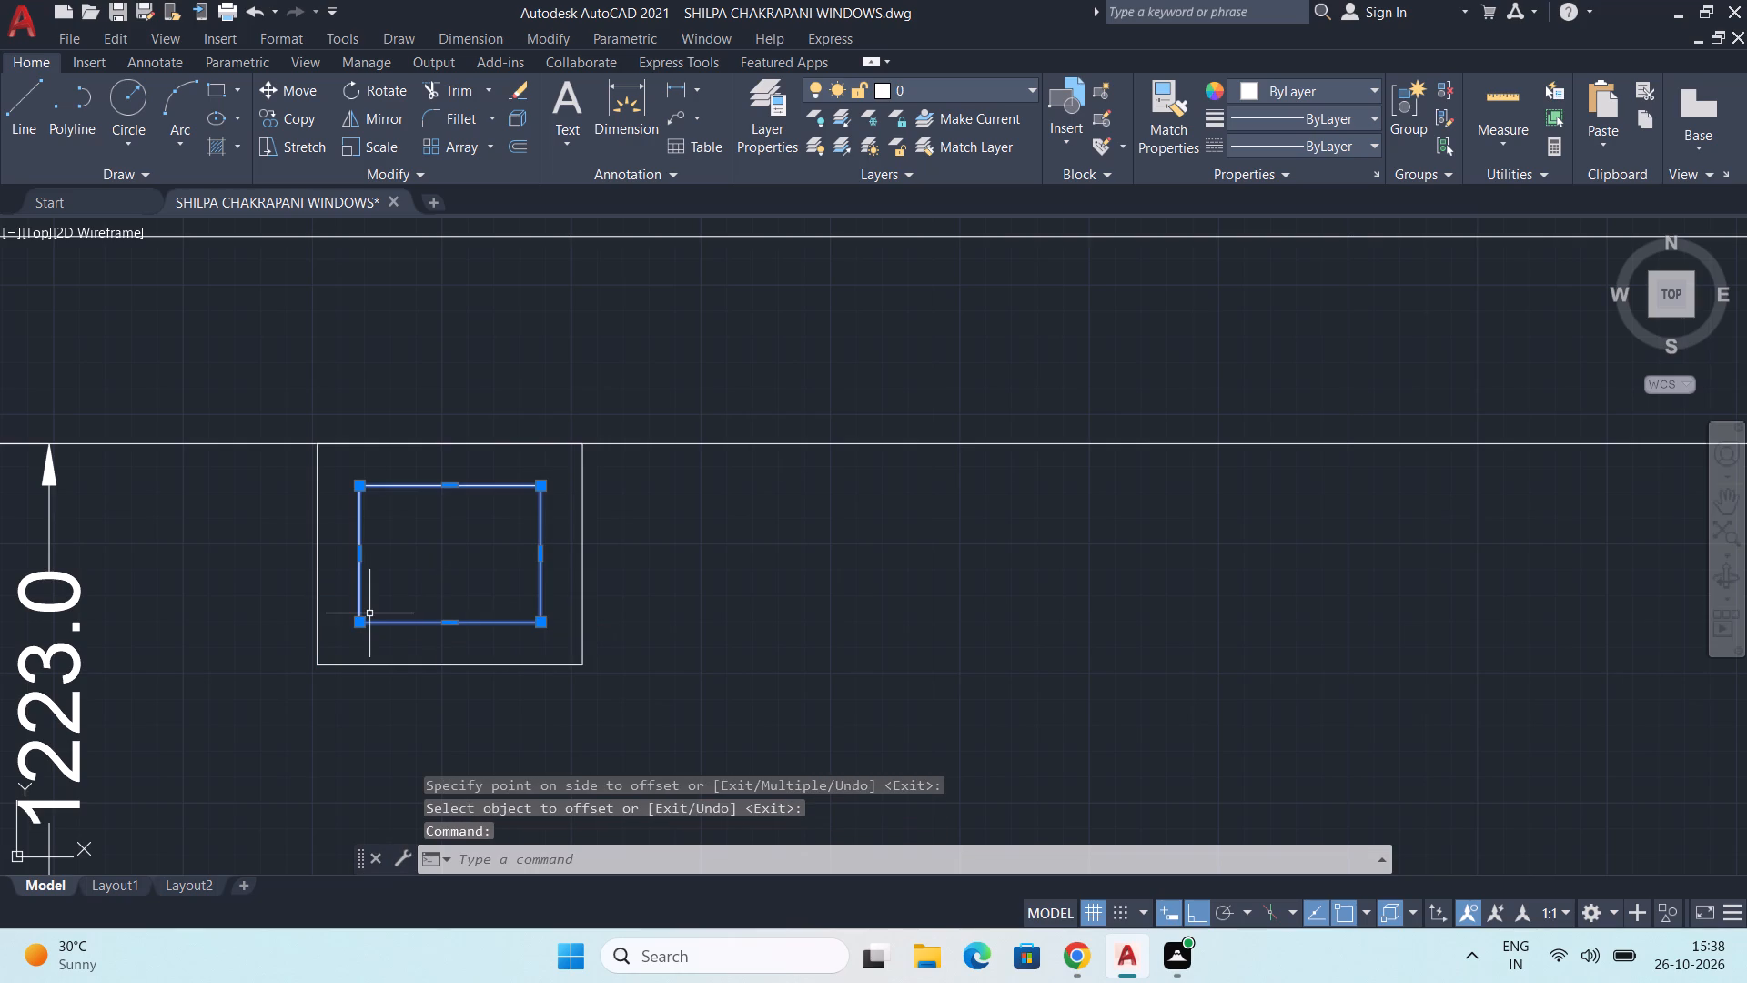
key("x")
key("Return")
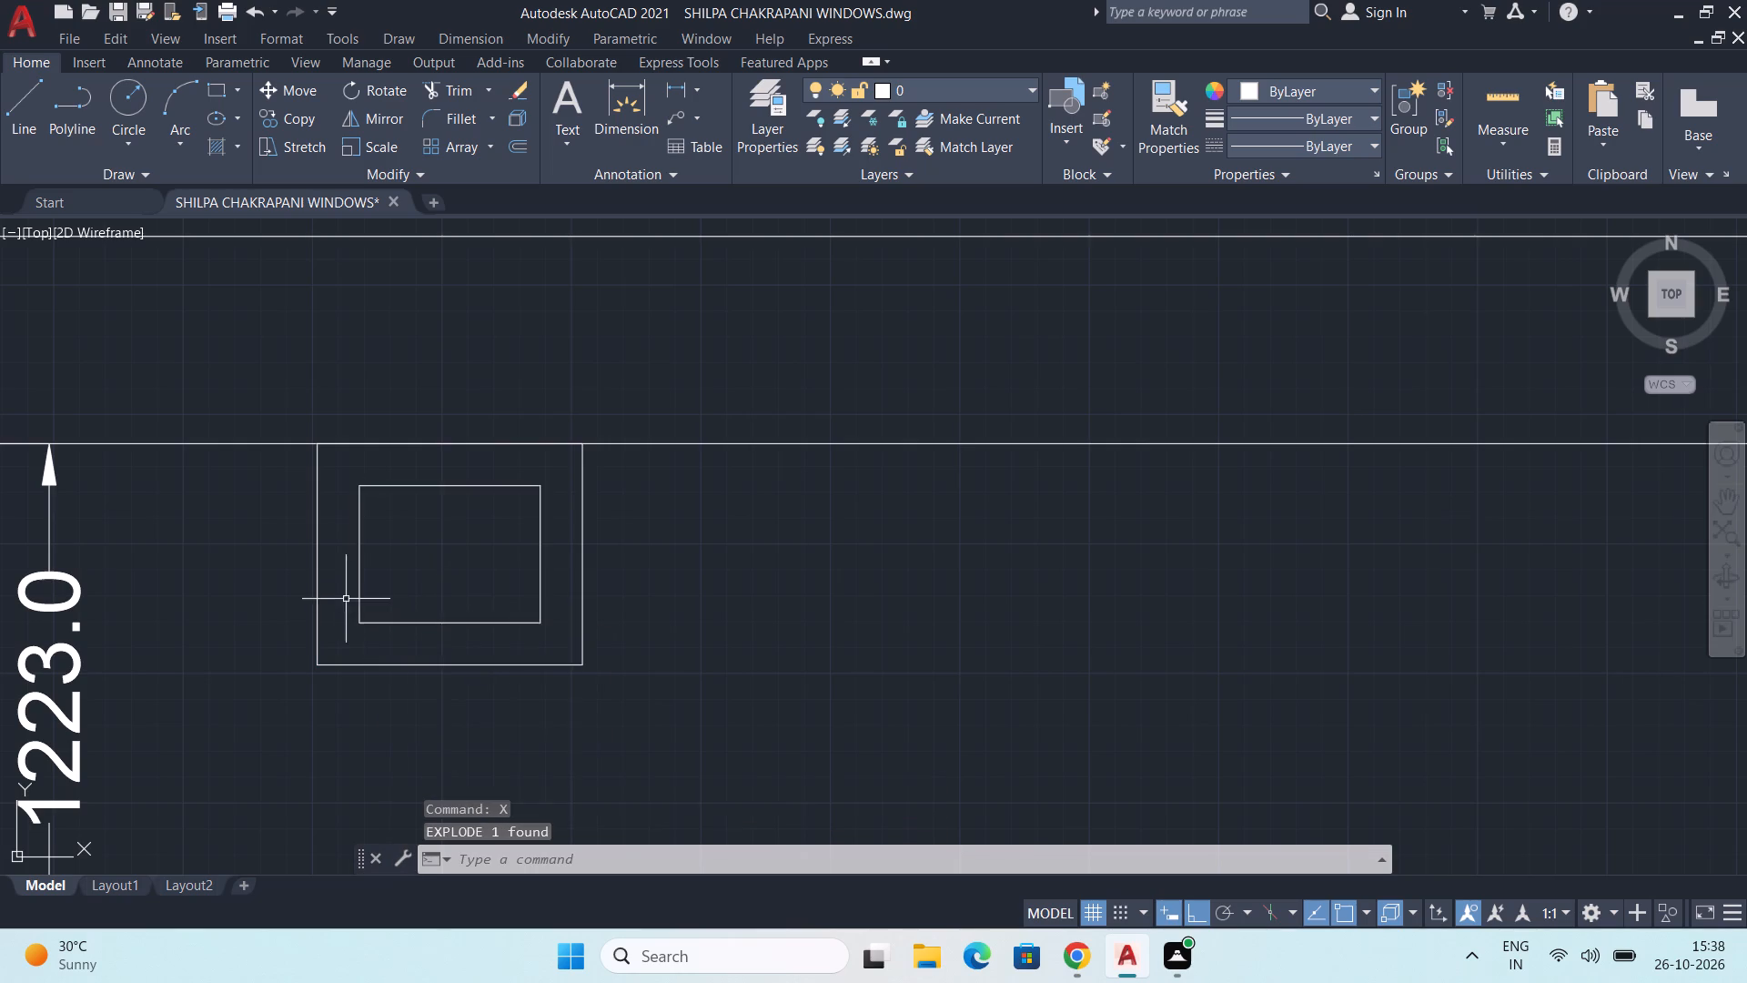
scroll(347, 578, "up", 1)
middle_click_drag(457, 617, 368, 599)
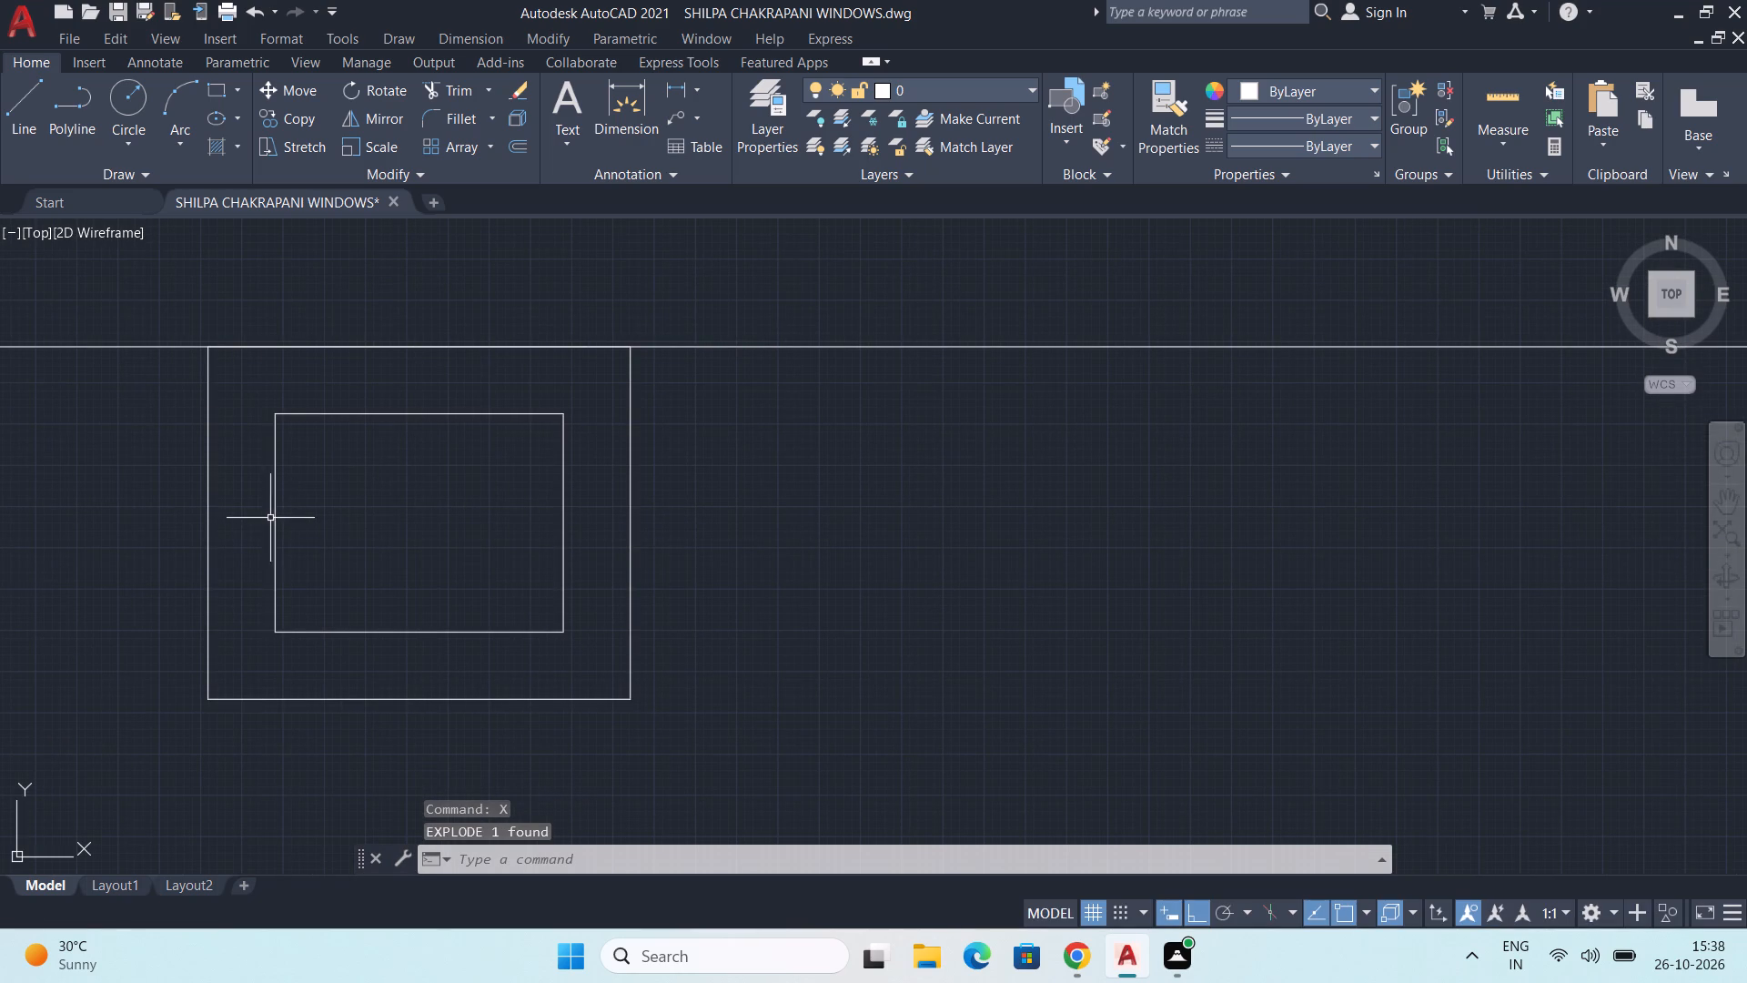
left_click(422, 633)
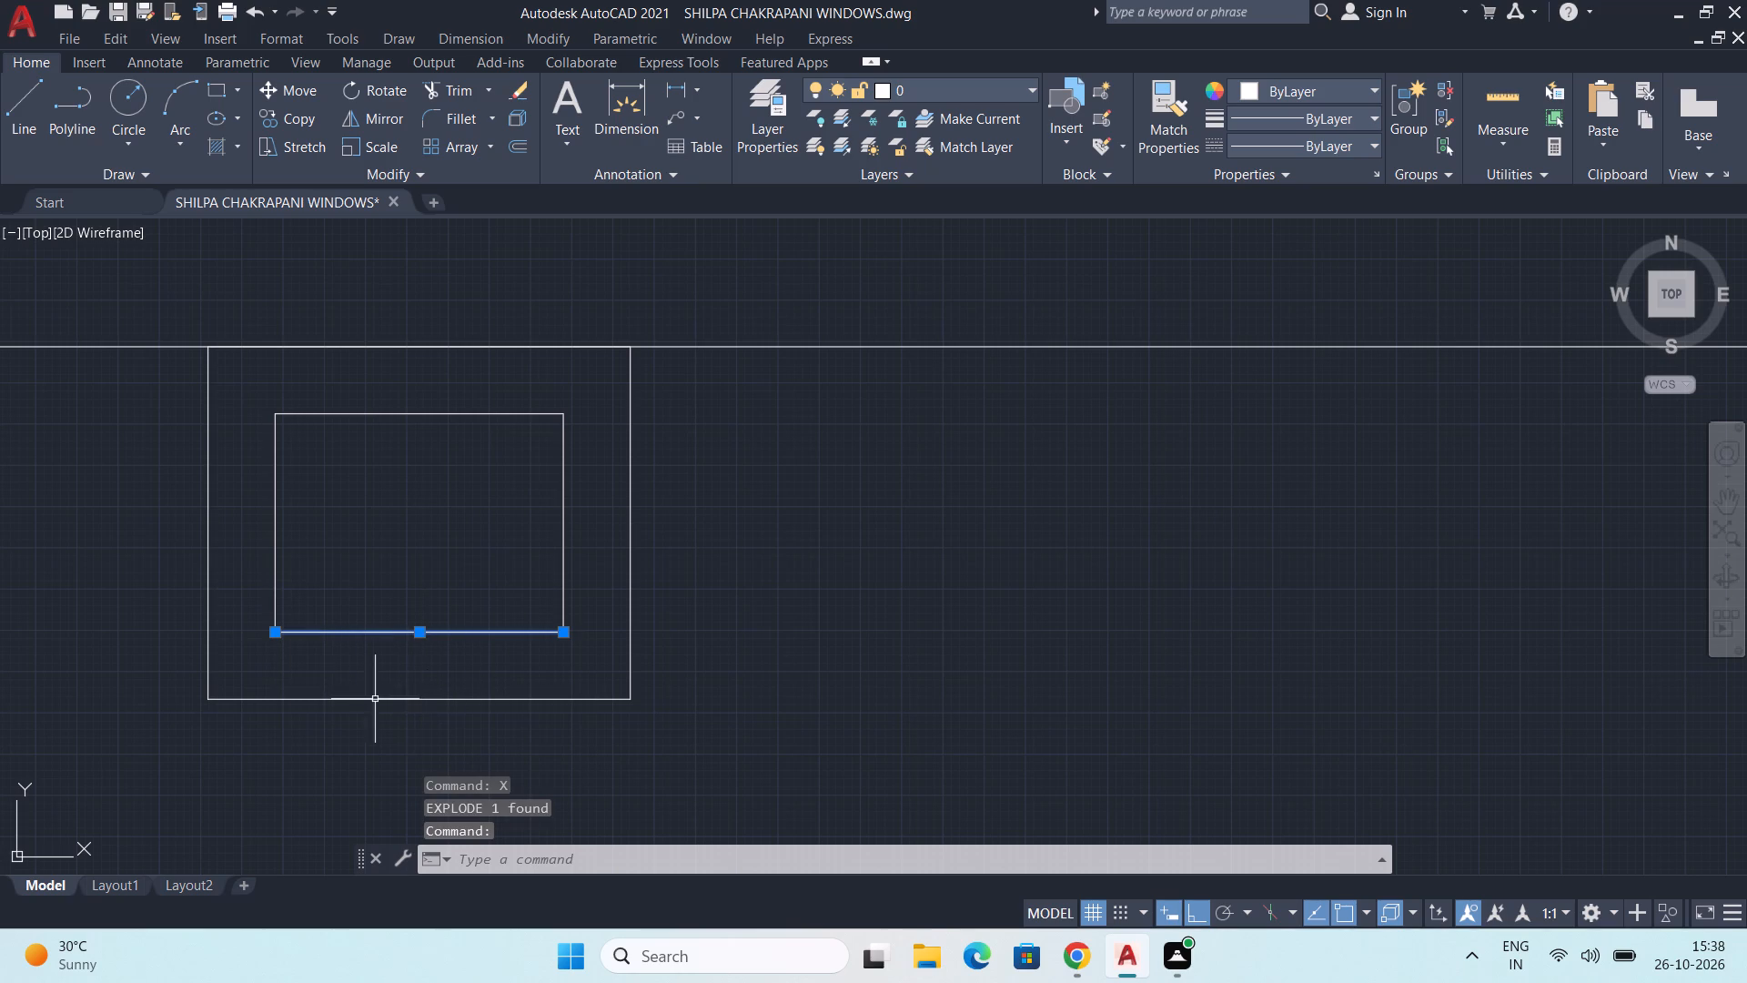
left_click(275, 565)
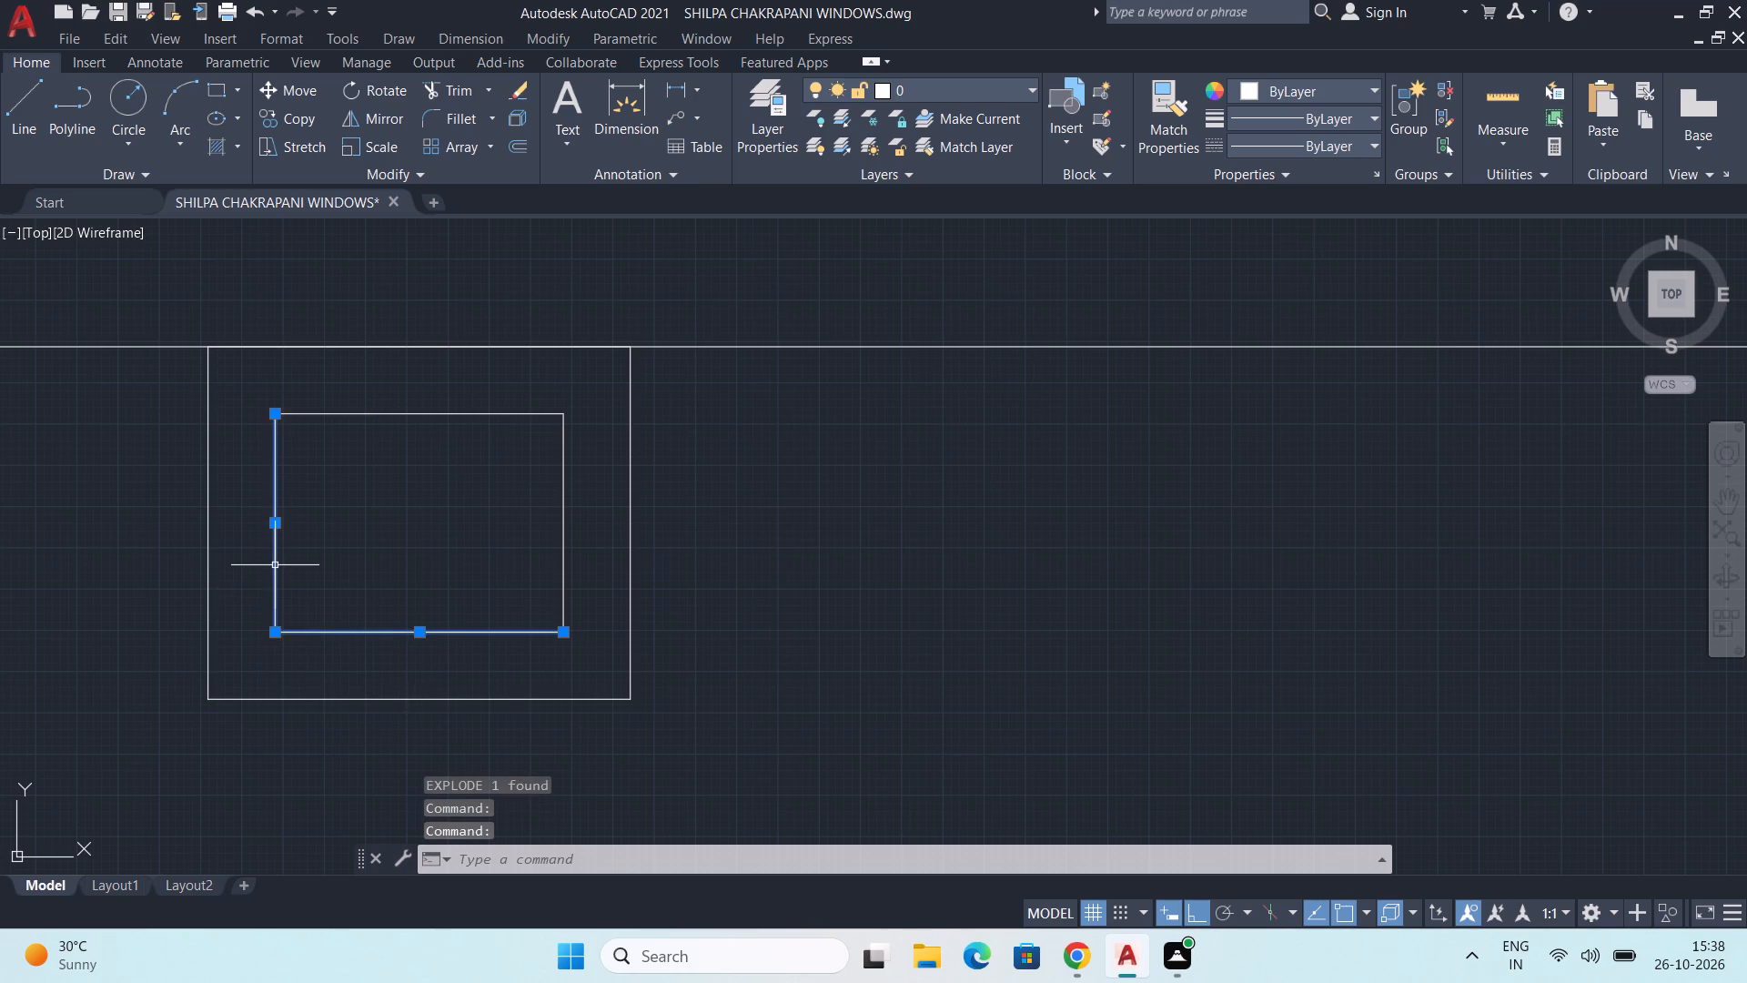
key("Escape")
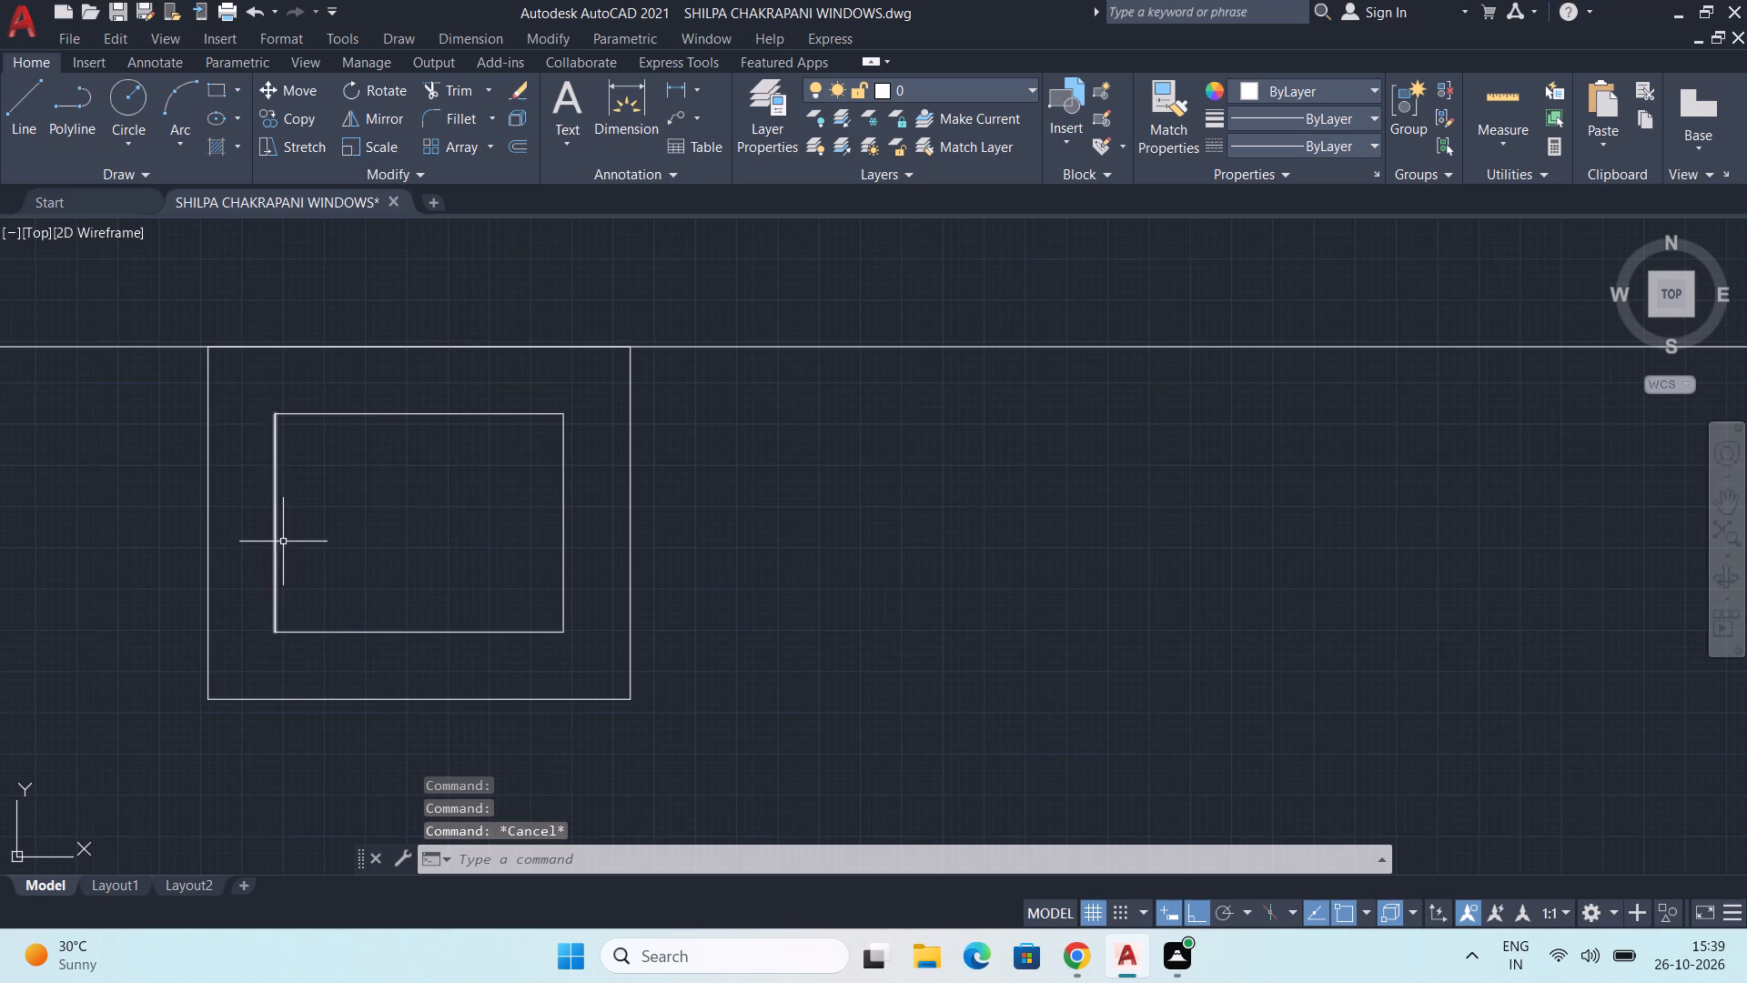
Divide the left side of the small window's inner outline into 5 equal segments.
type("DI")
type("VI")
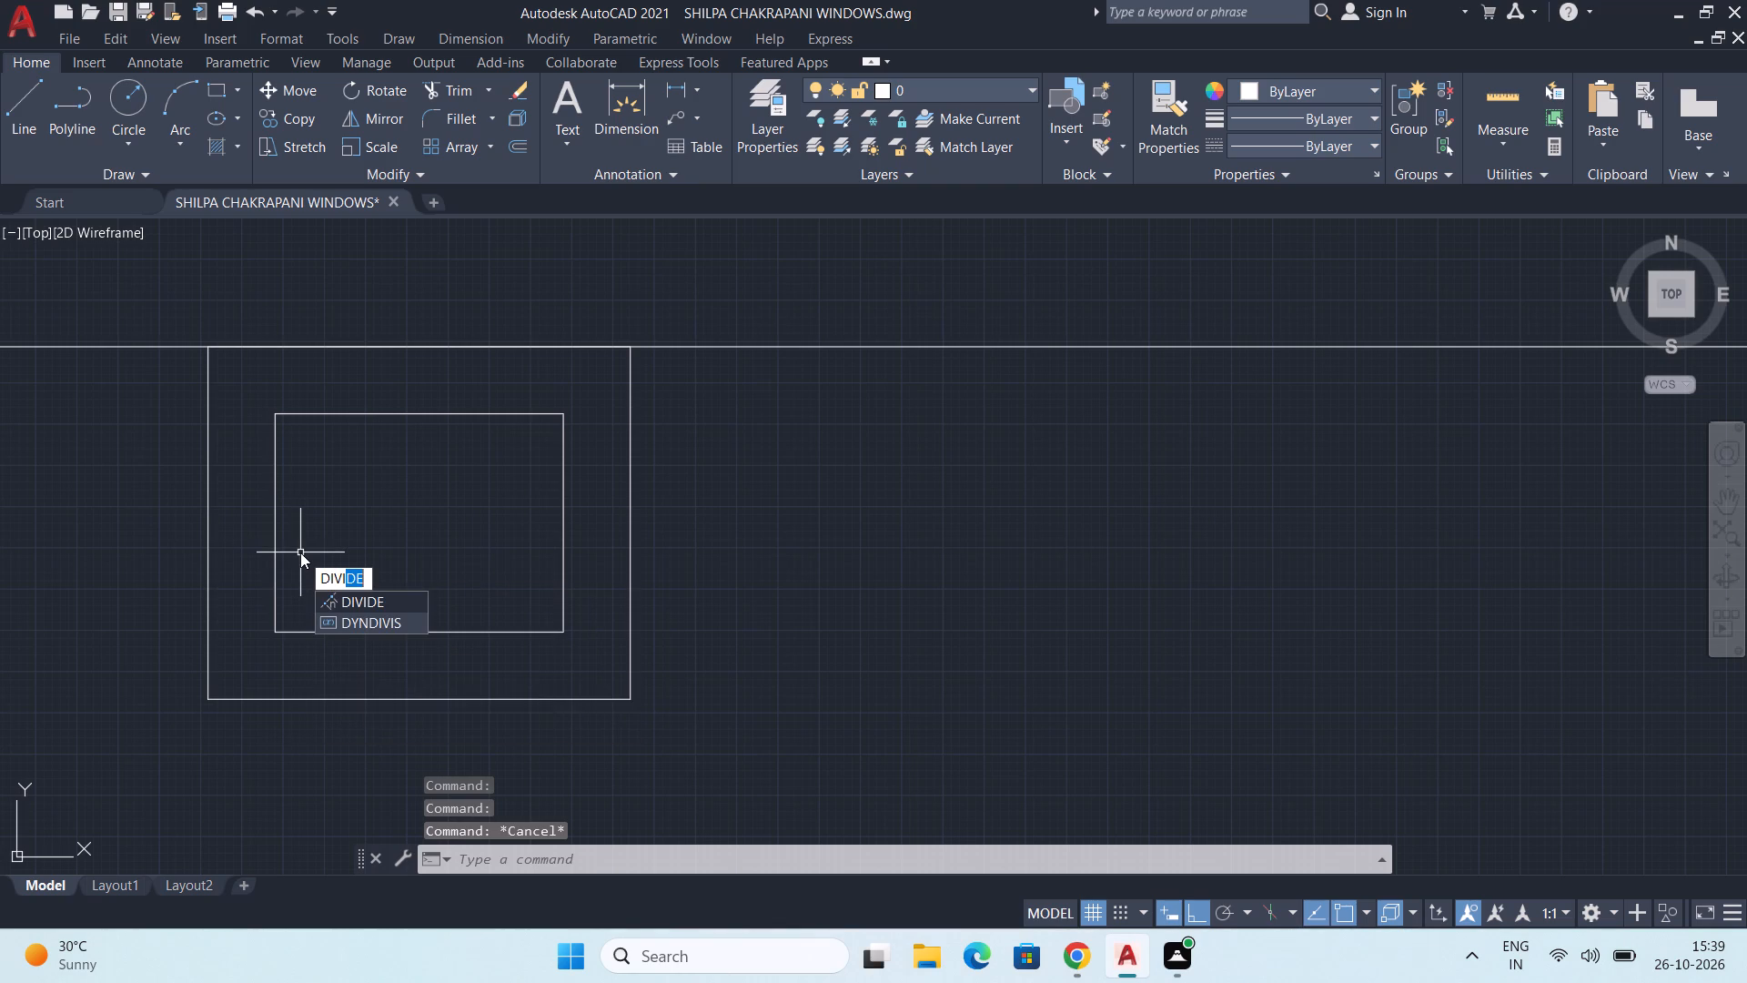
key("Return")
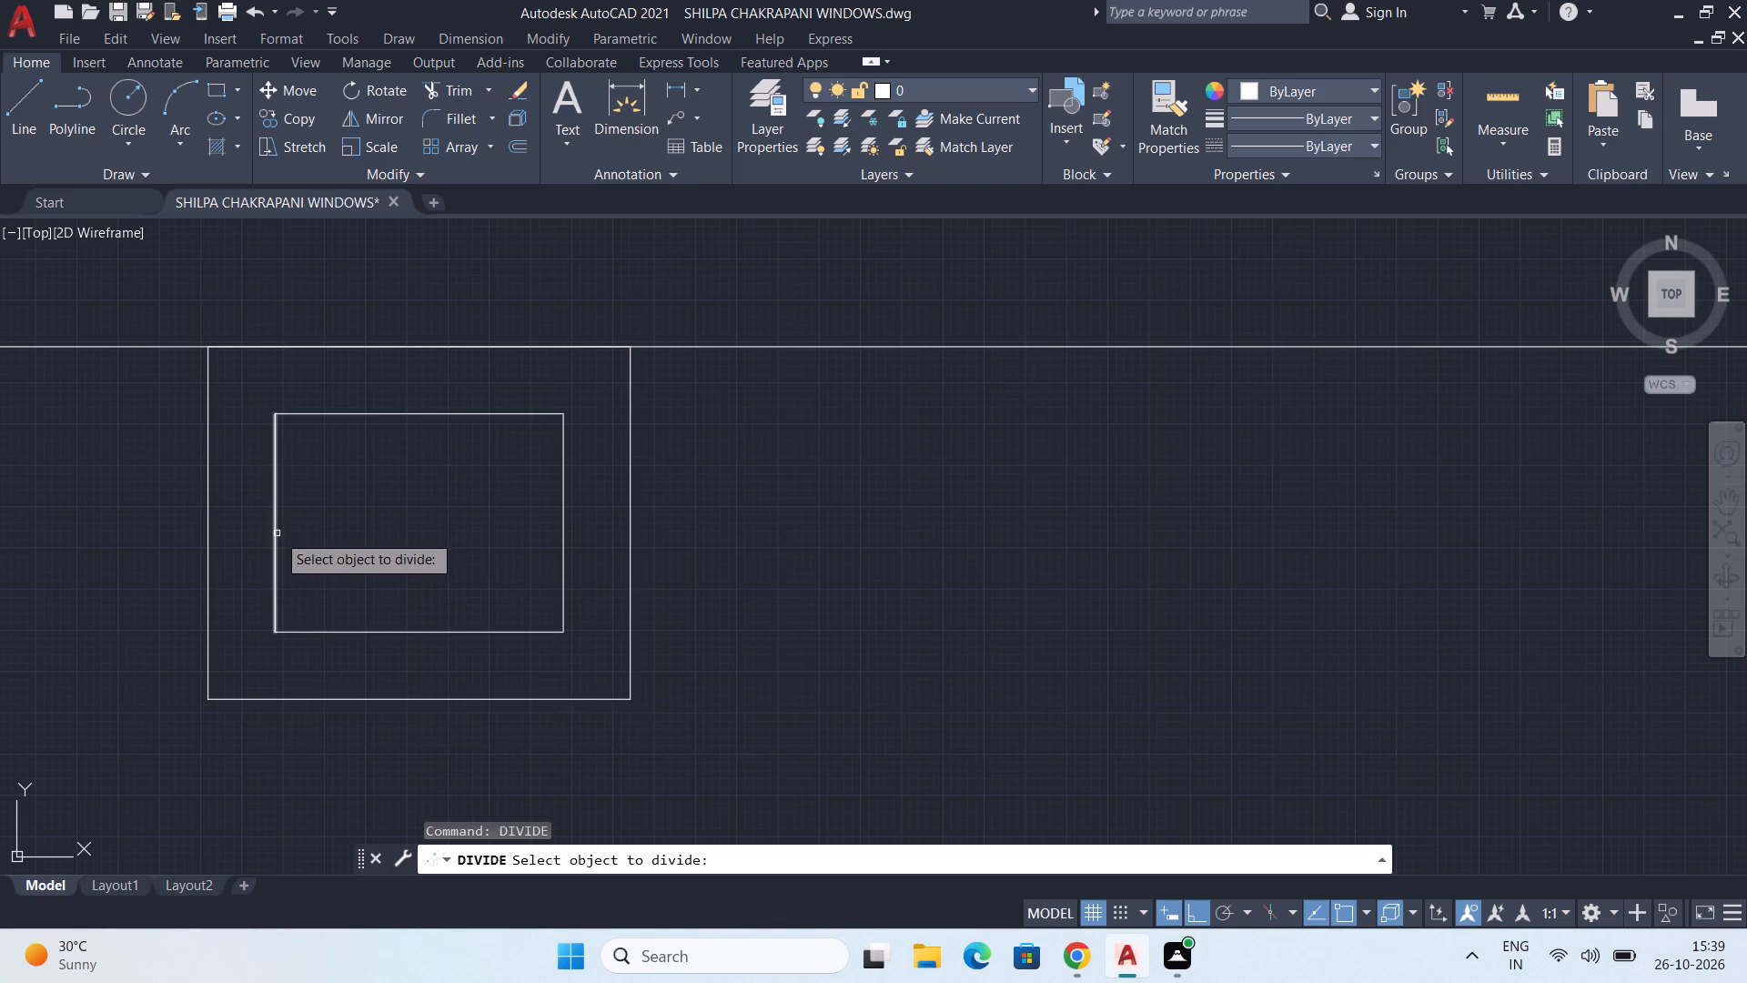
left_click(277, 533)
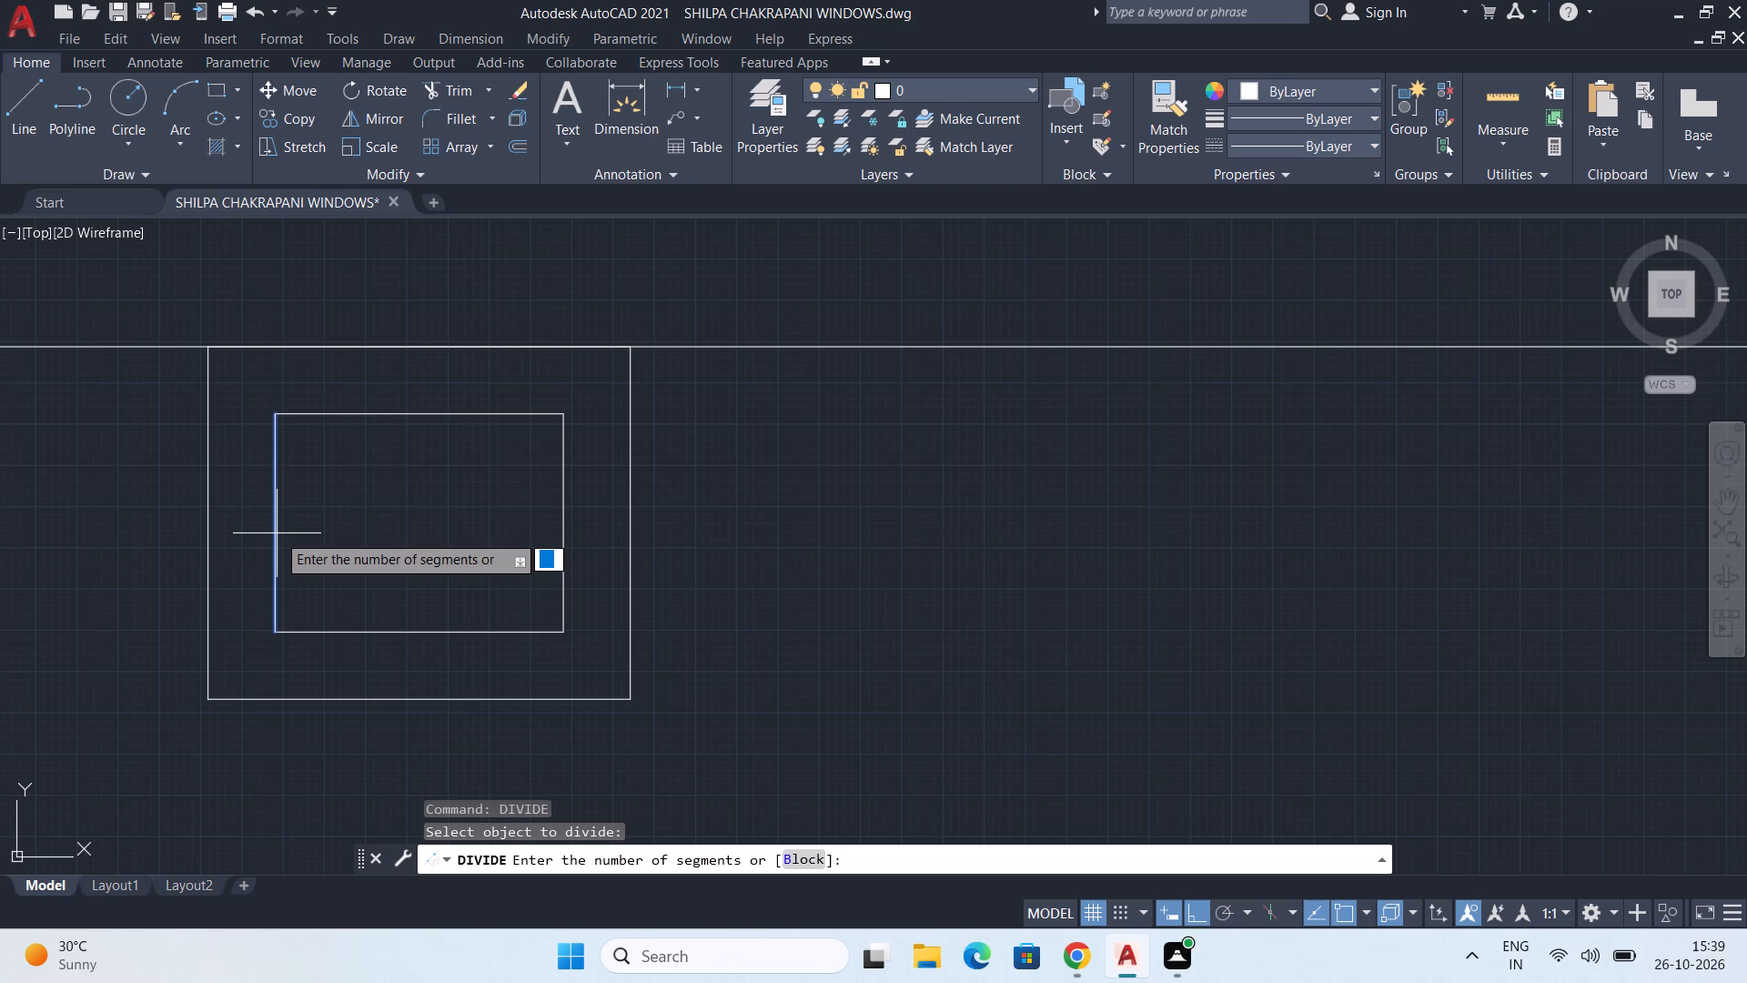
key("5")
key("Return")
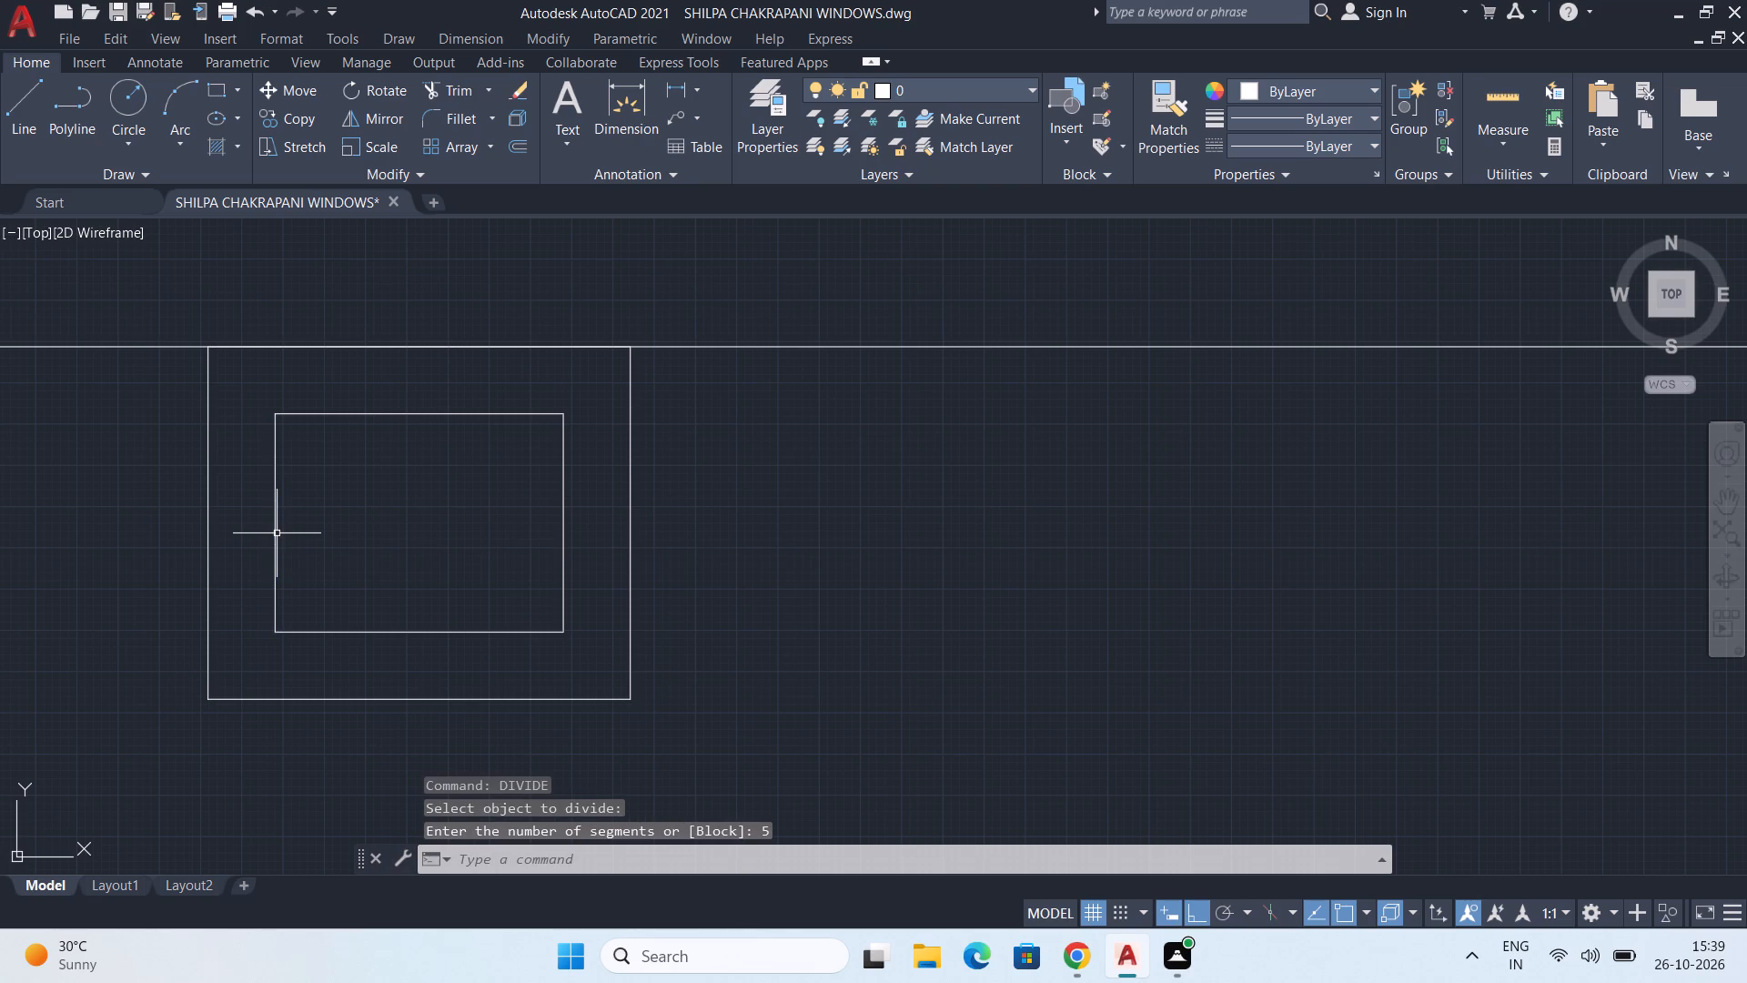
Draw four horizontal lines across the small window's inner outline at the division points on its left side.
key("l")
key("Return")
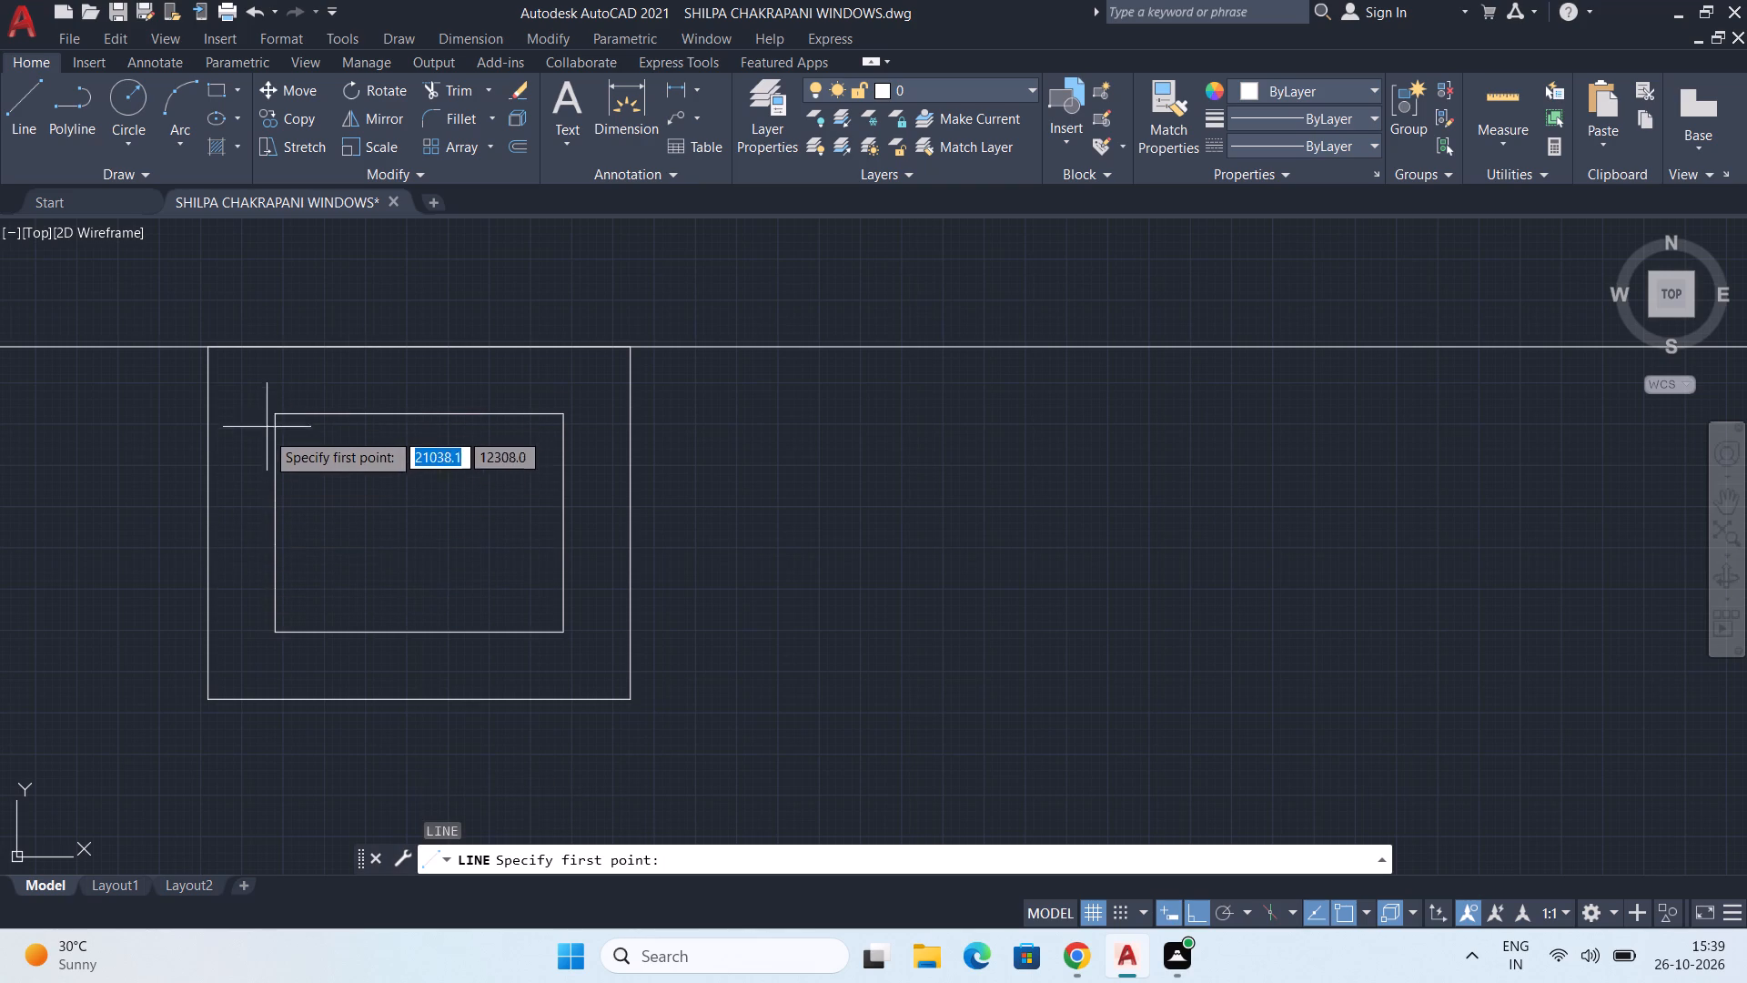
left_click(273, 457)
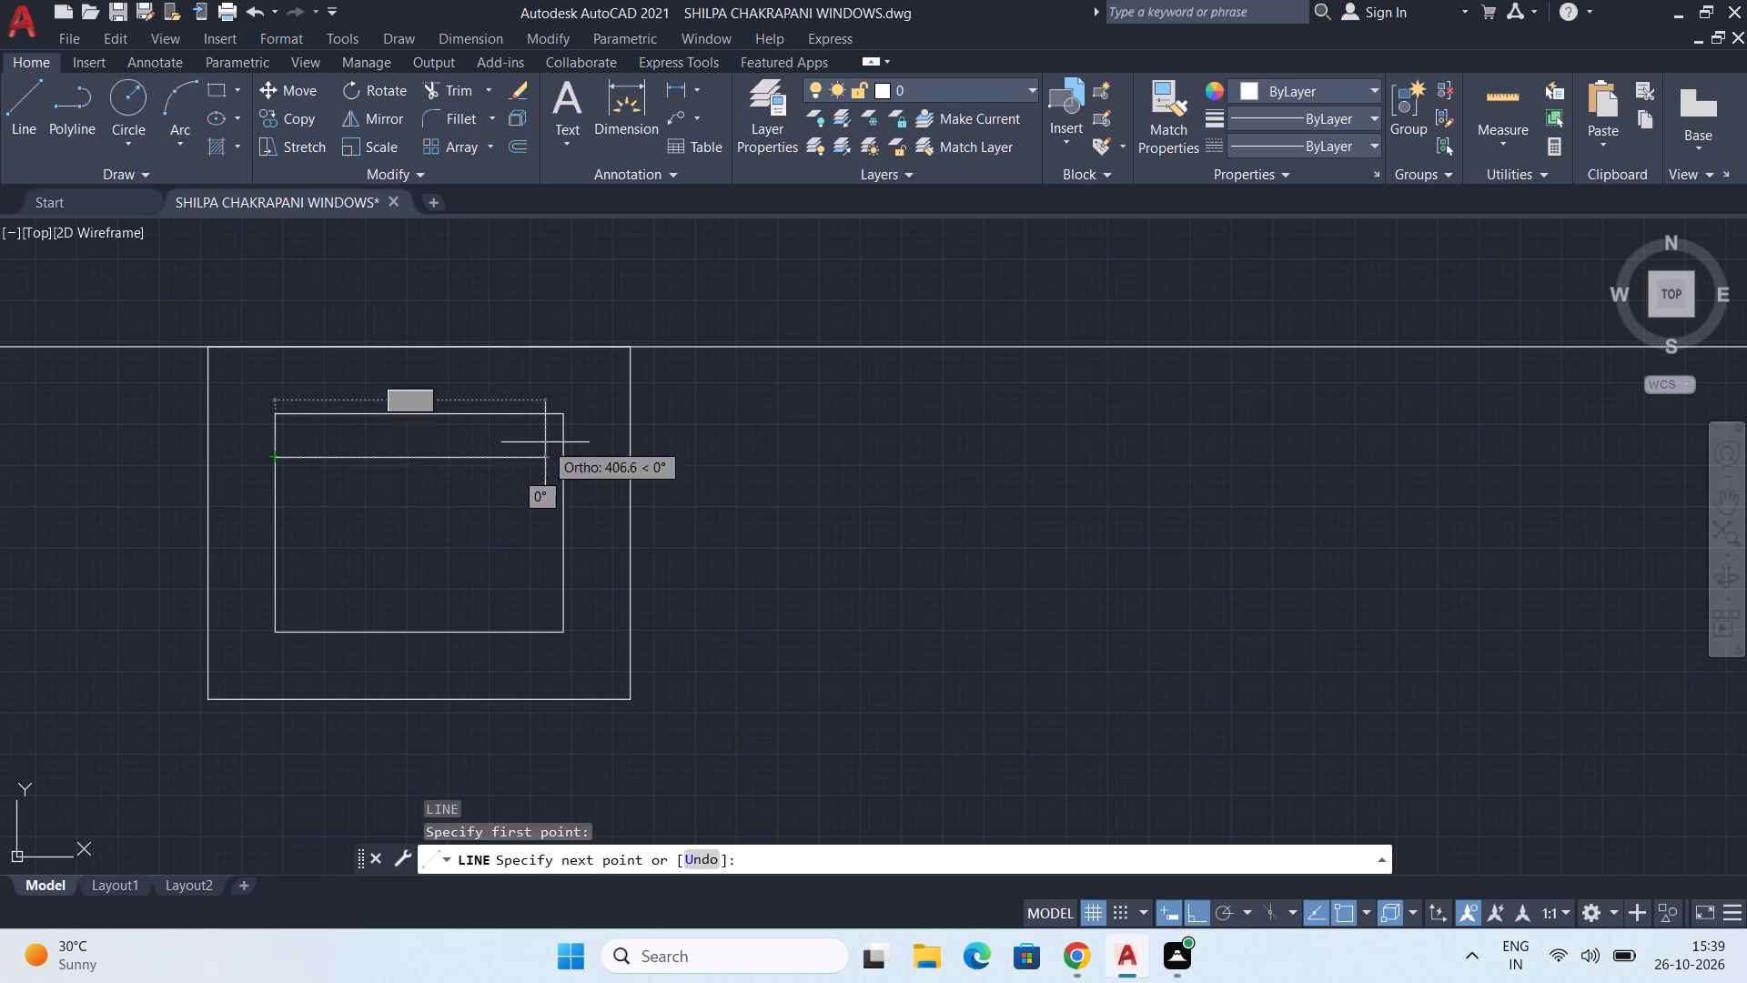
left_click(562, 460)
key("Escape")
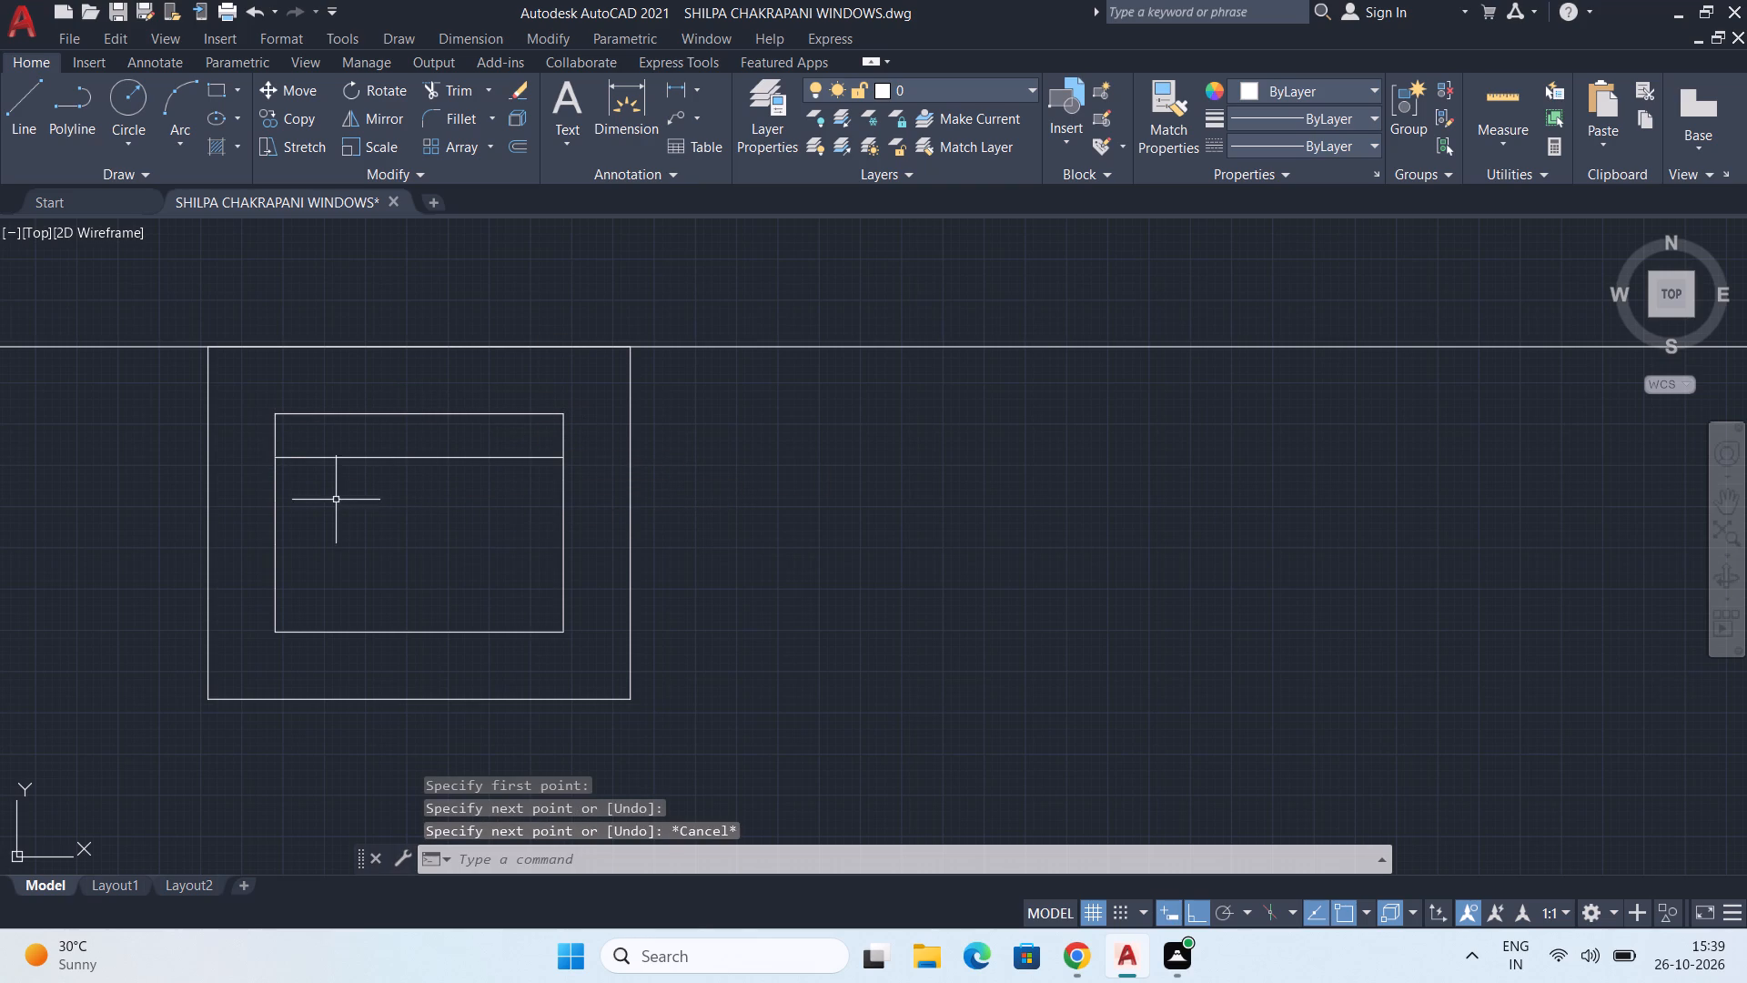
key("space")
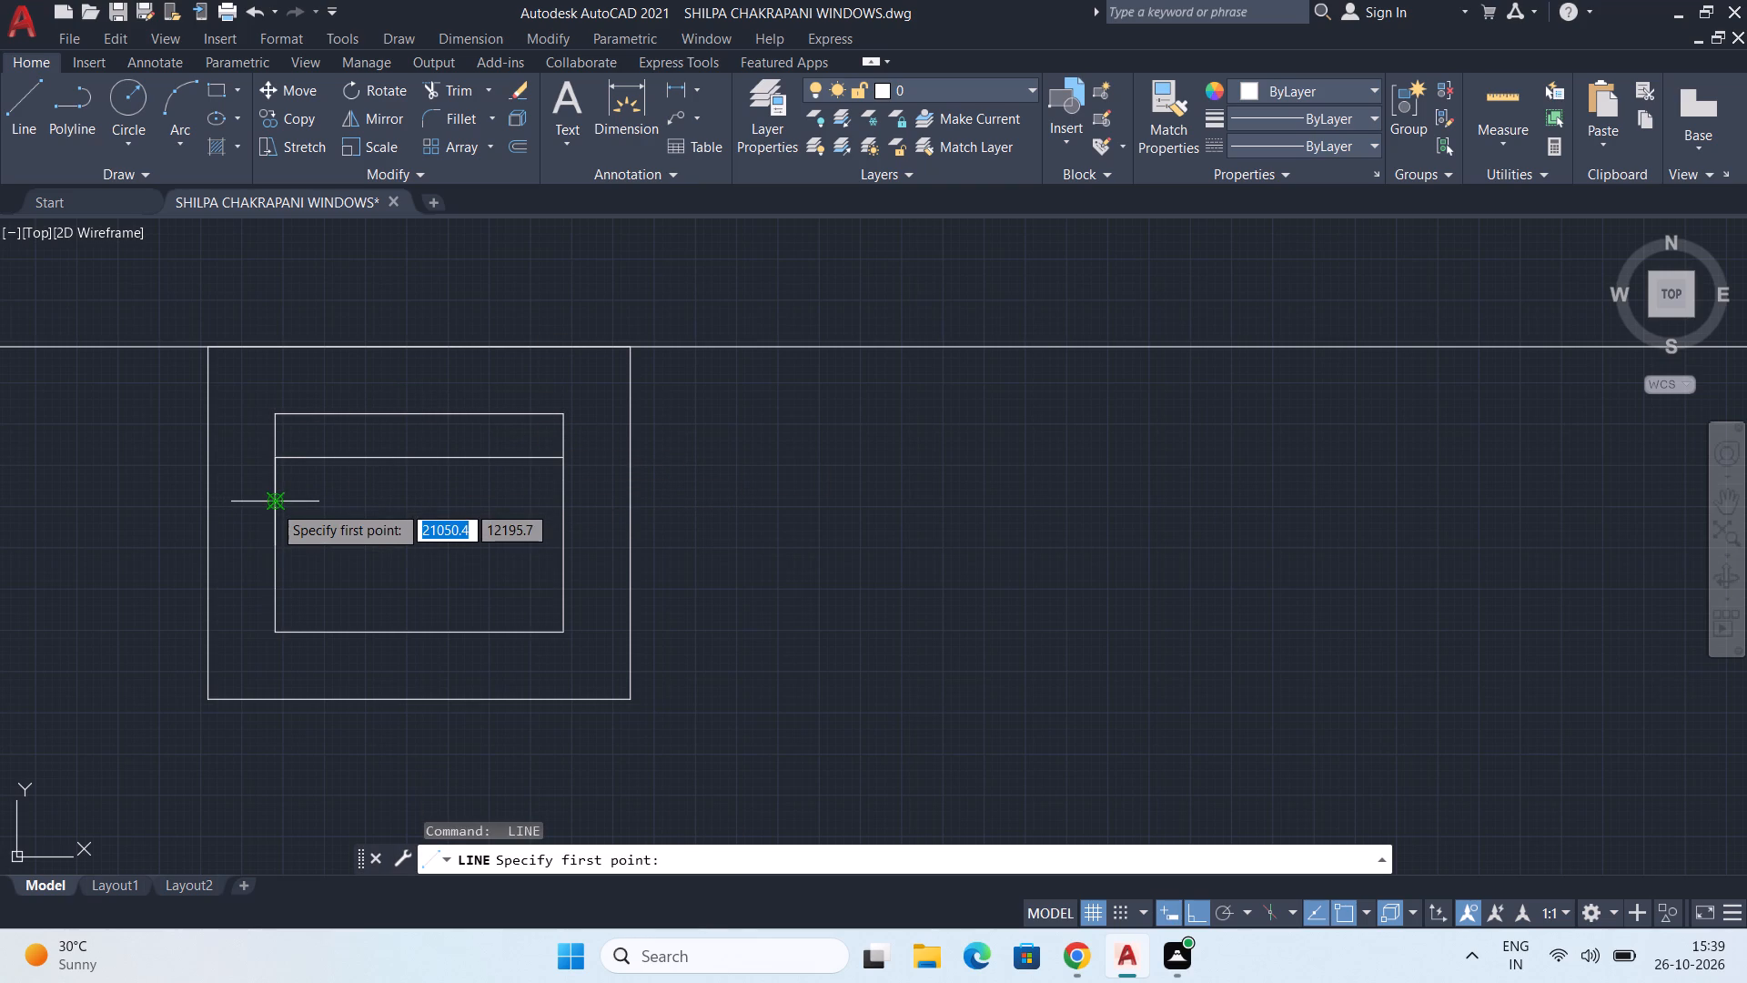
left_click_drag(273, 504, 284, 503)
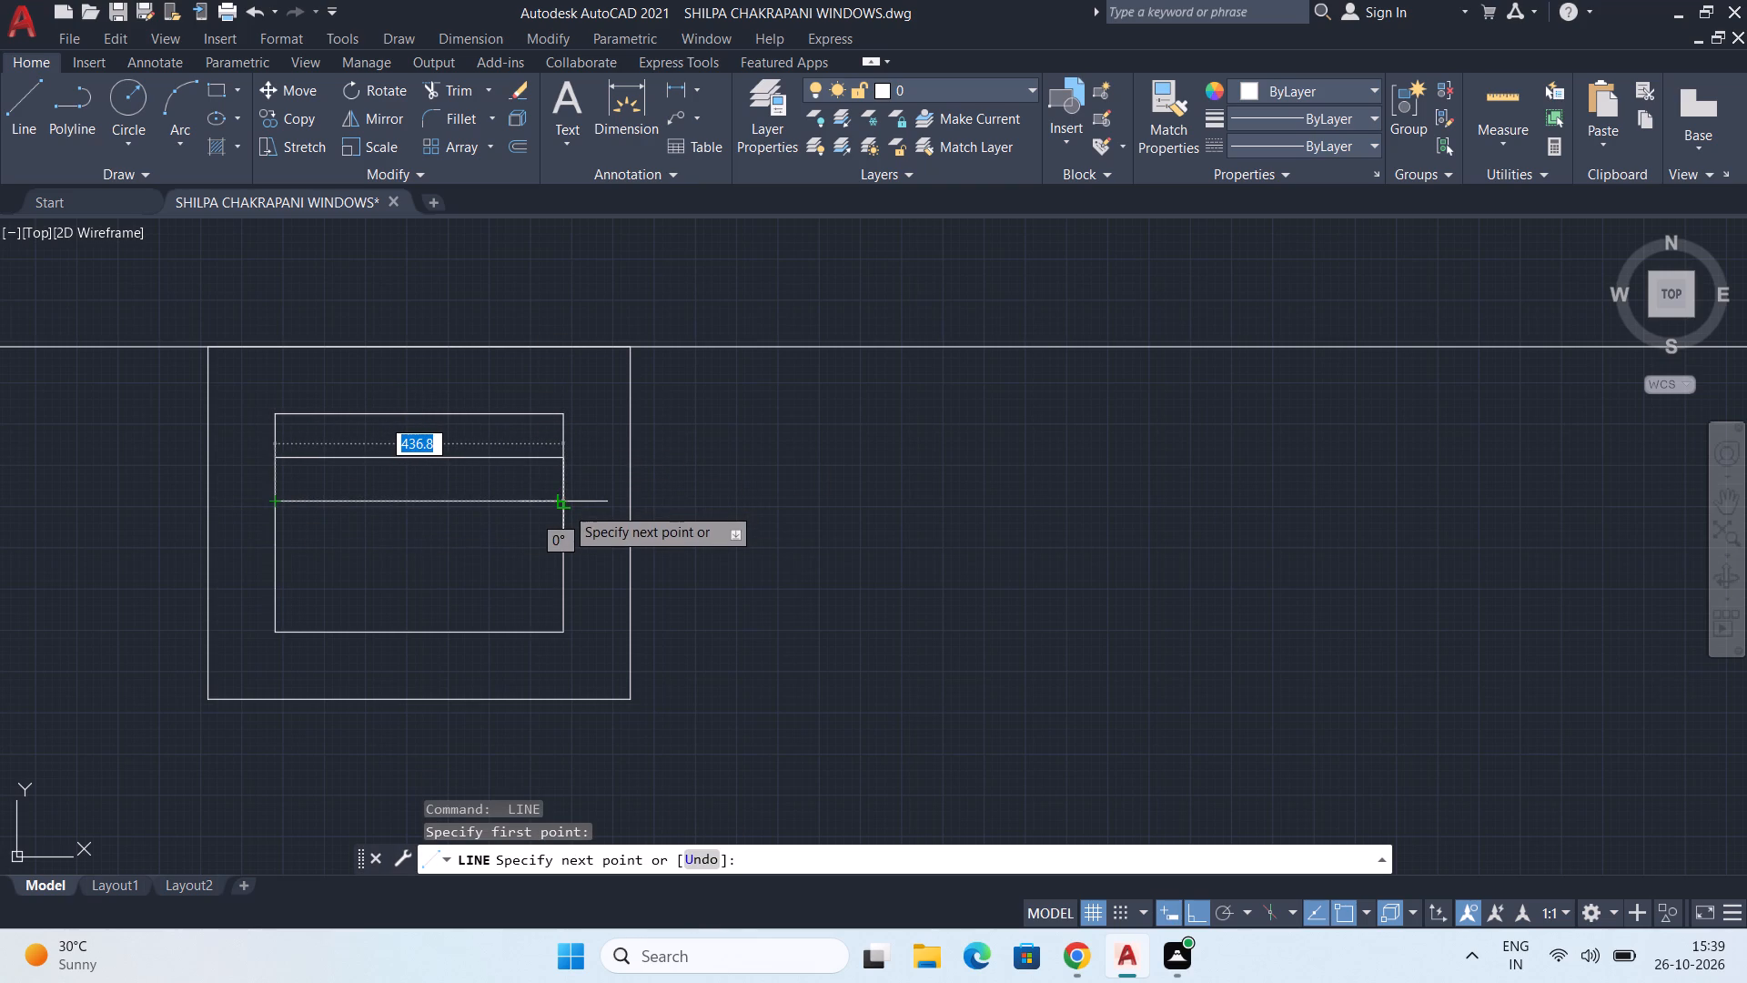
left_click(565, 506)
key("Escape")
key("space")
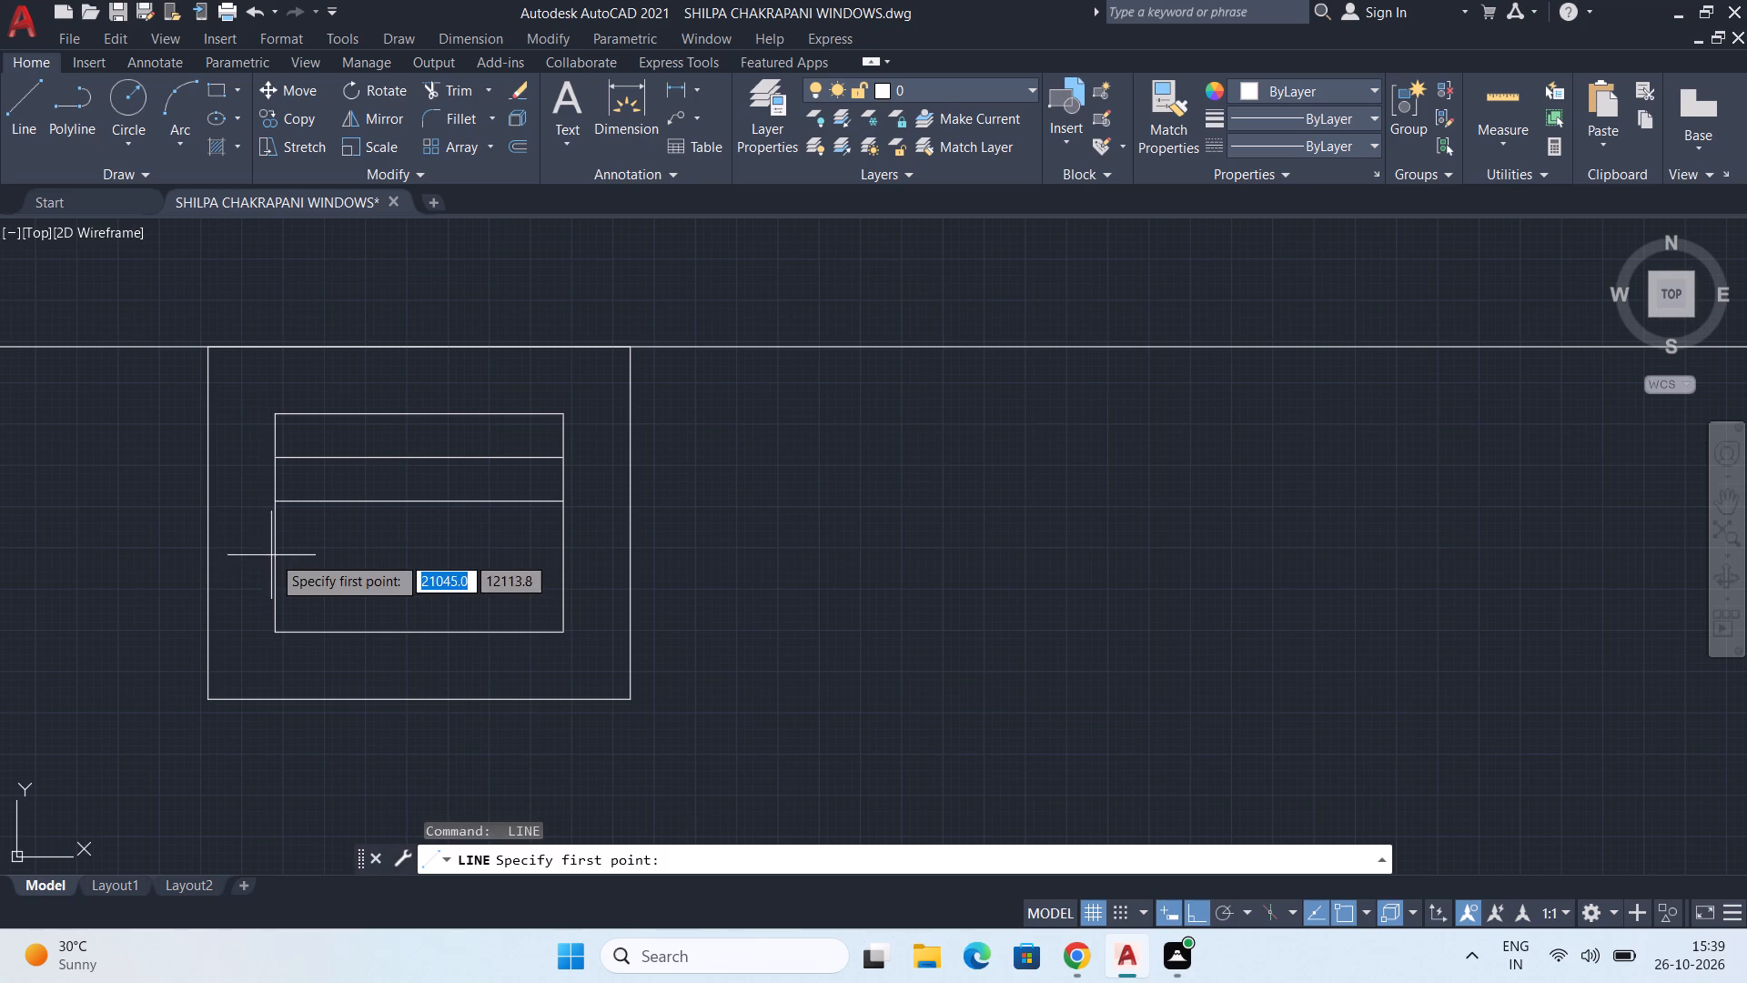
left_click(272, 548)
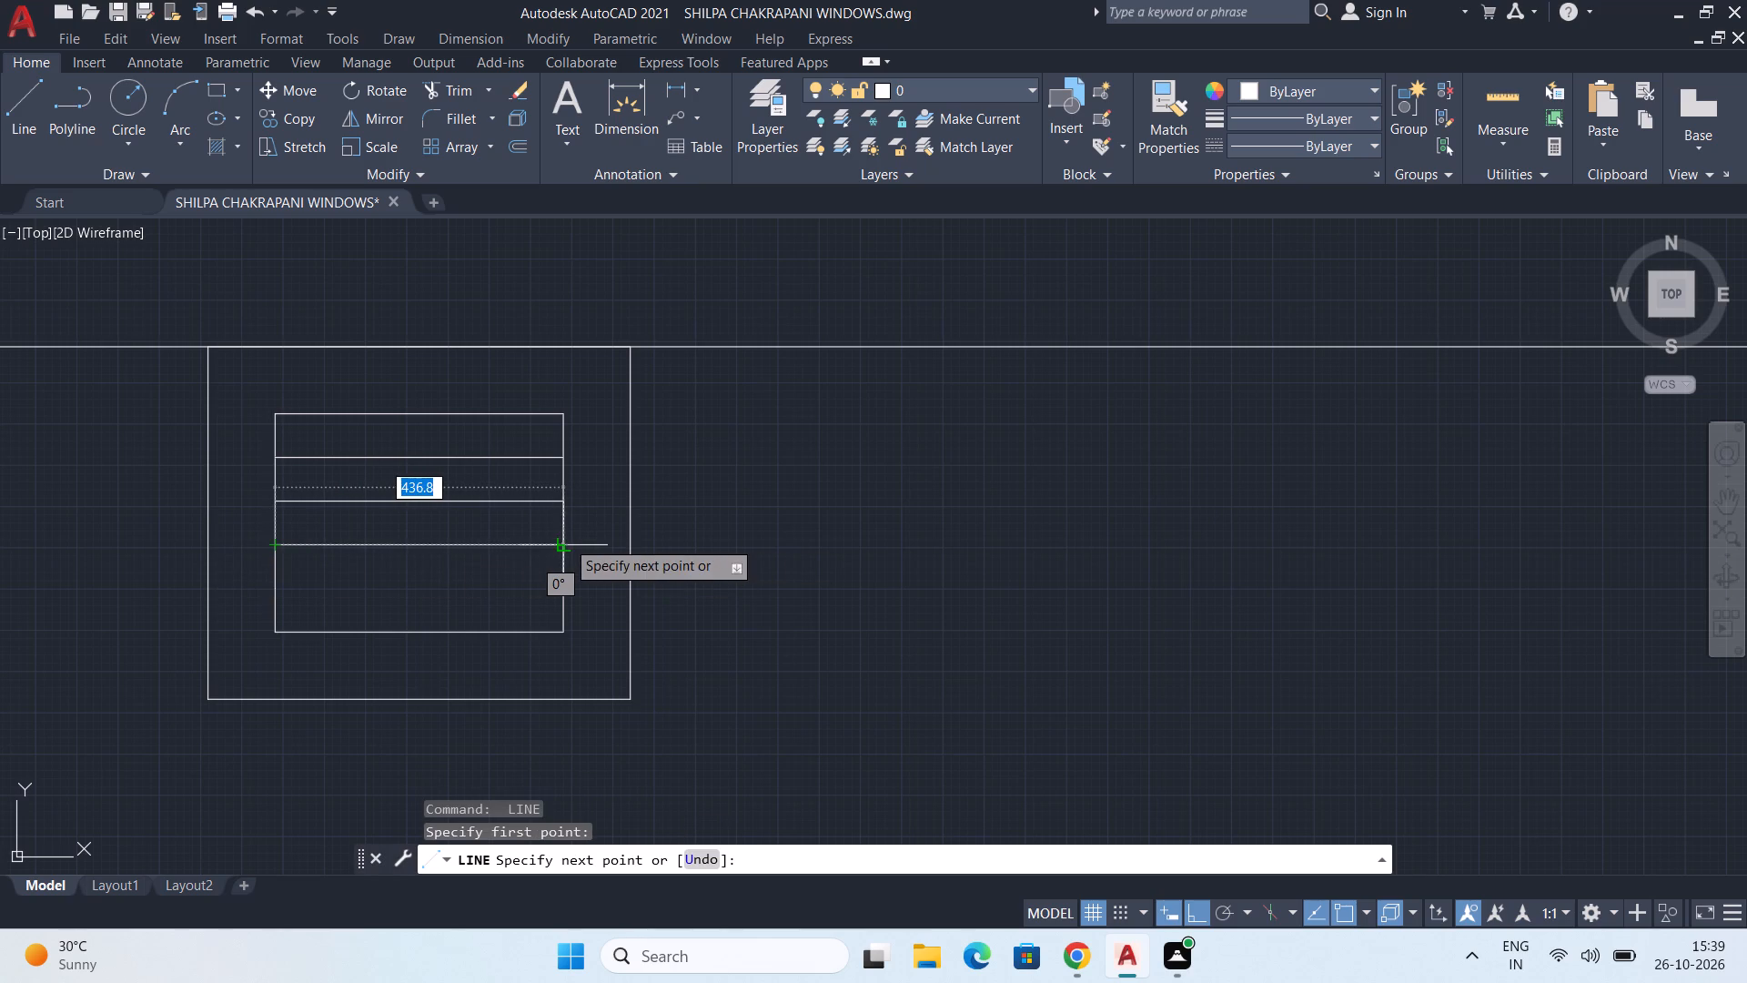
left_click(567, 542)
key("Escape")
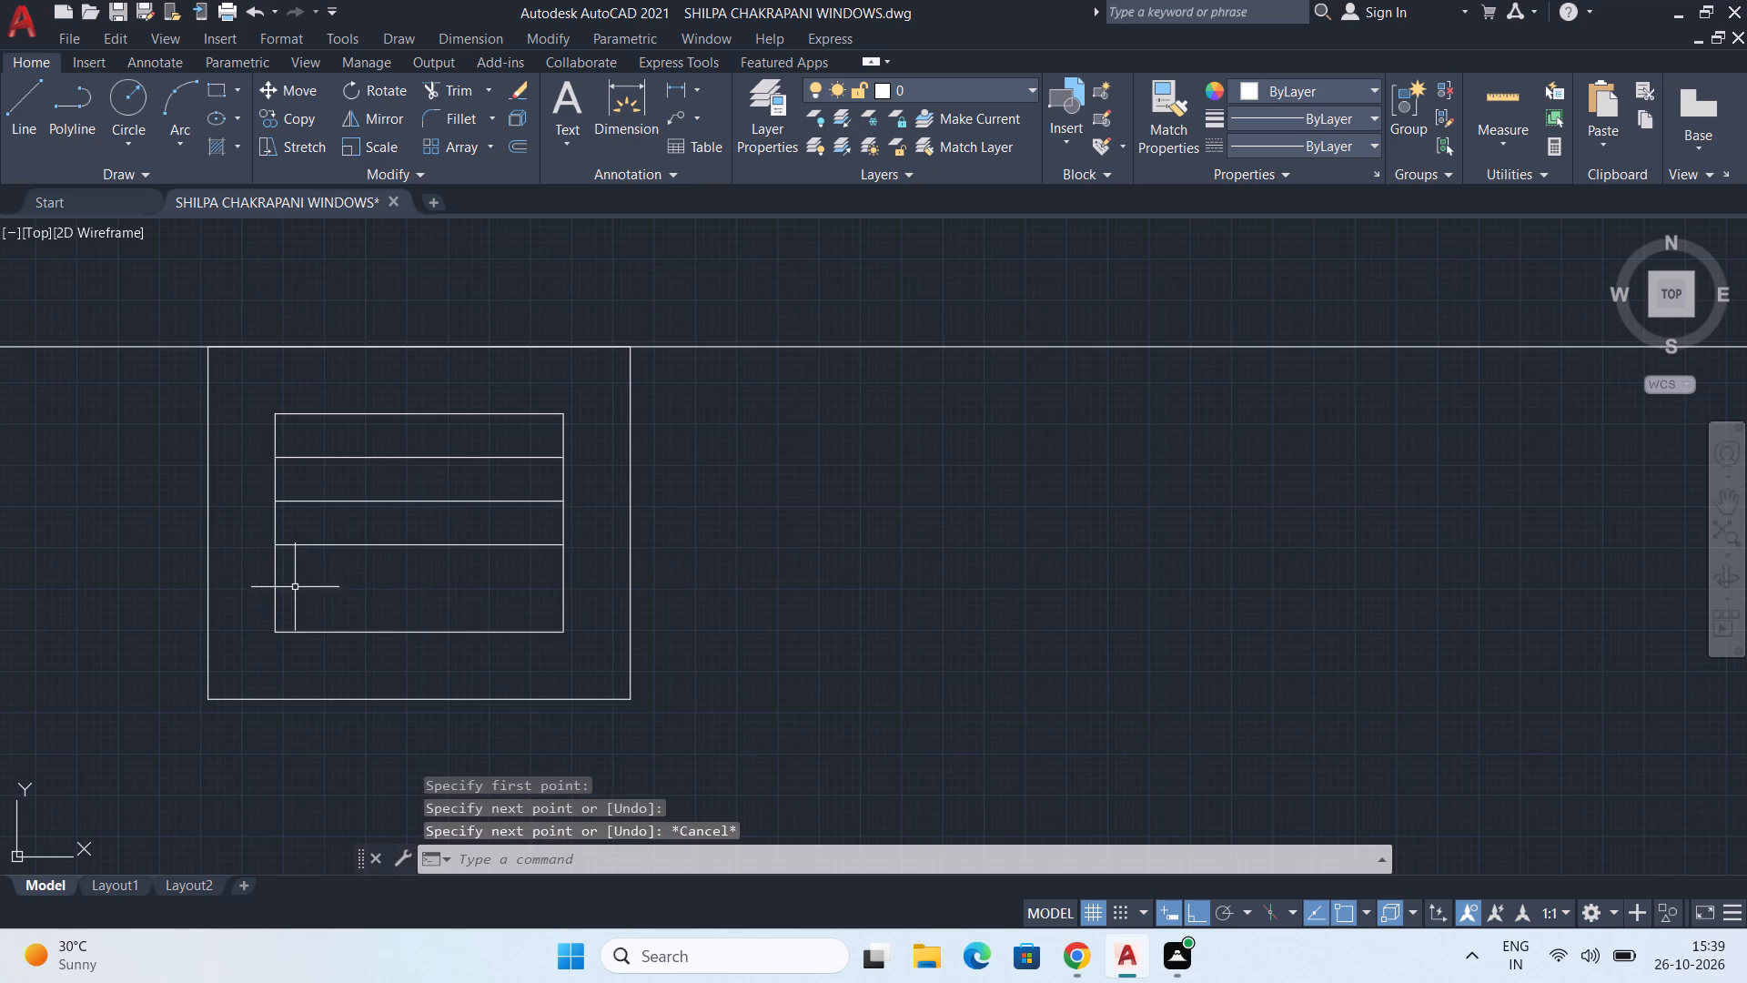
key("space")
left_click(274, 588)
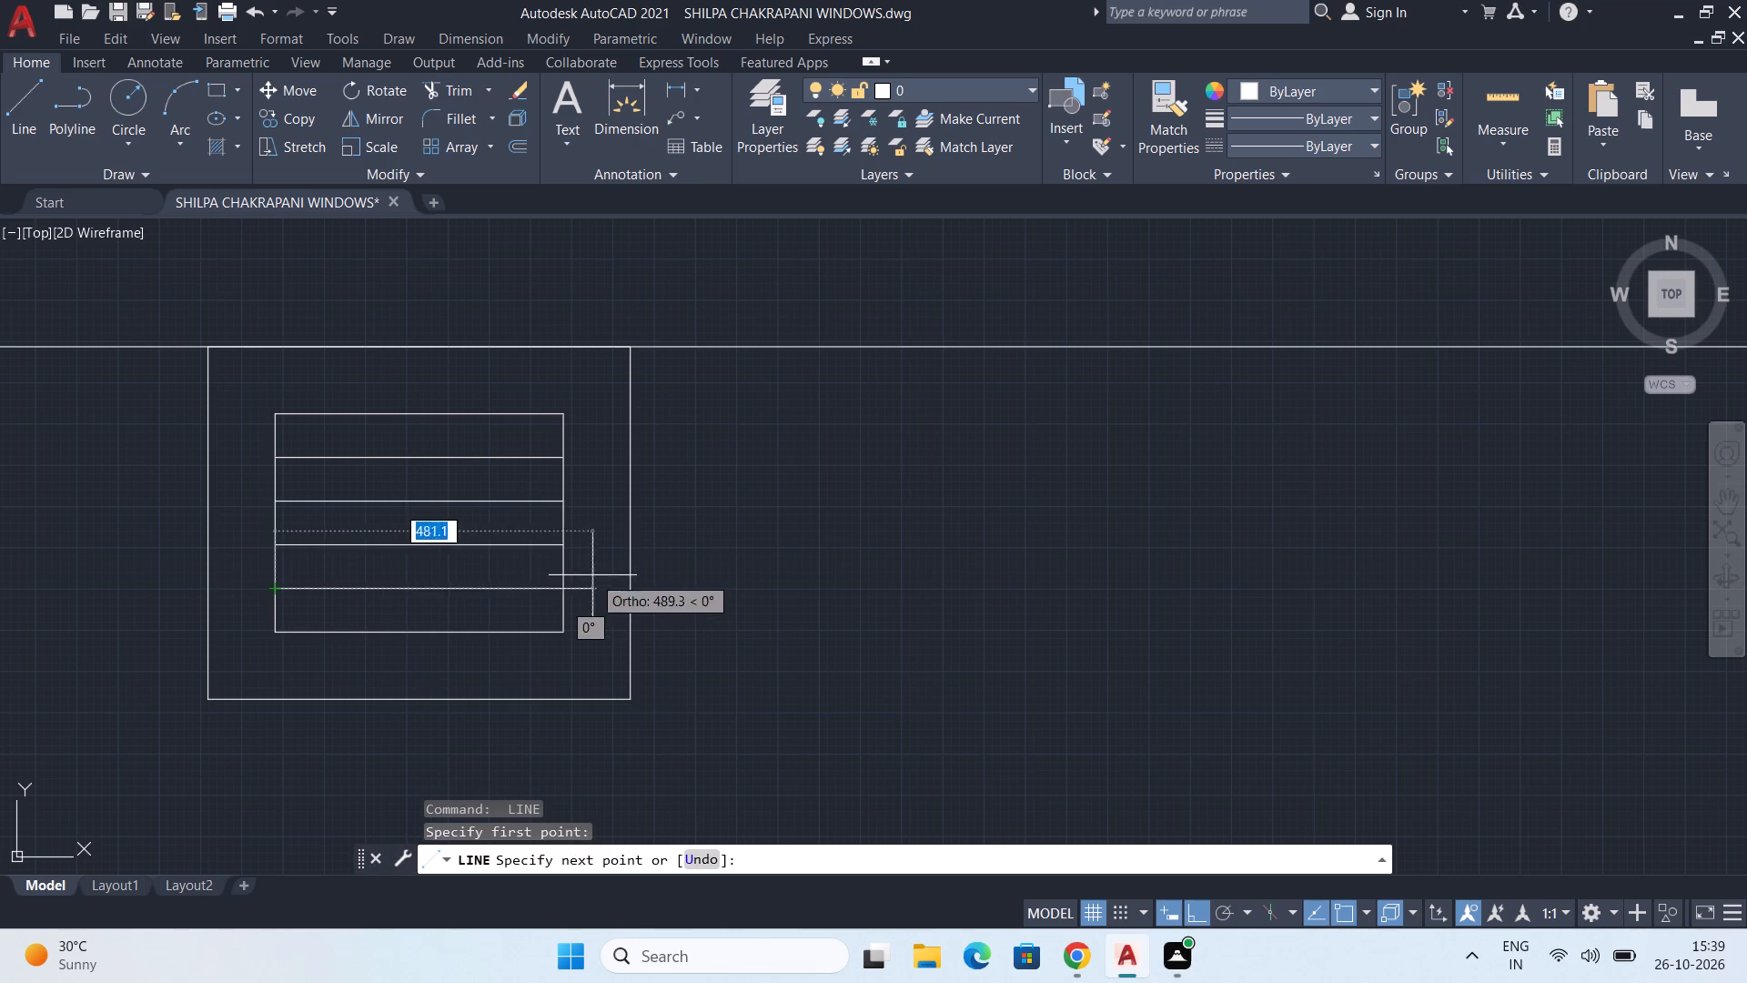
left_click(561, 589)
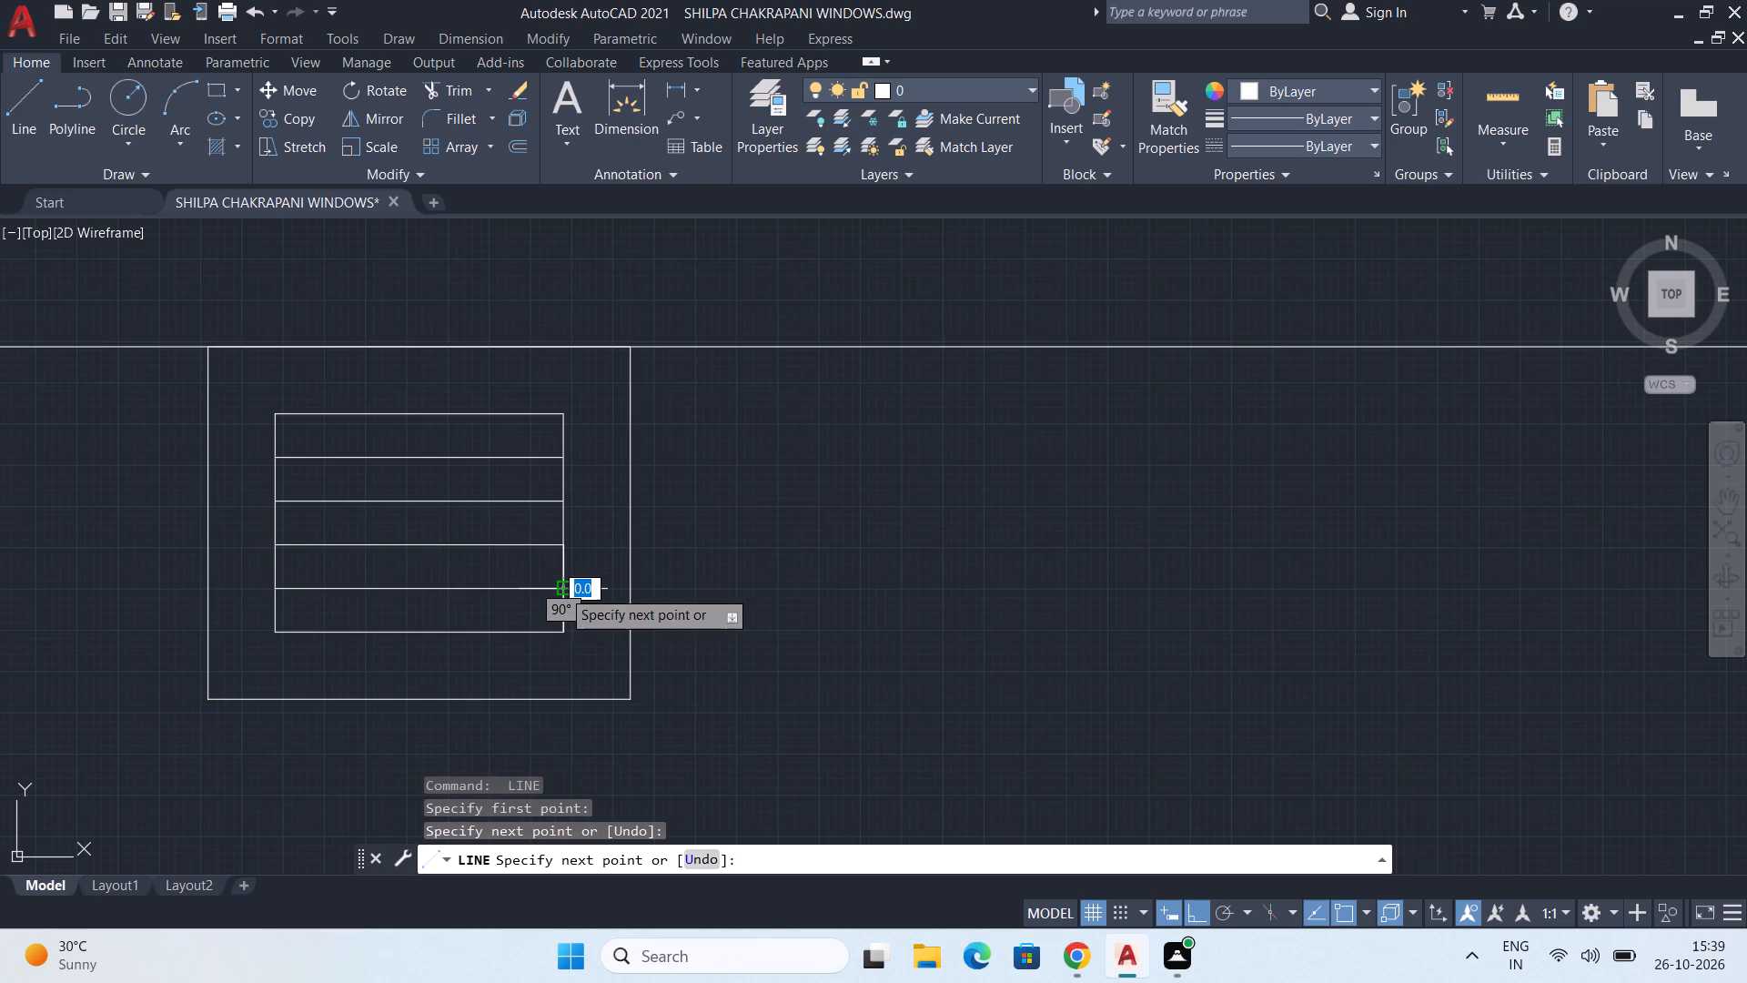
key("Escape")
Add a linear dimension for the small window's overall width above the third row's lower guide line.
scroll(561, 582, "down", 2)
middle_click_drag(572, 611, 428, 596)
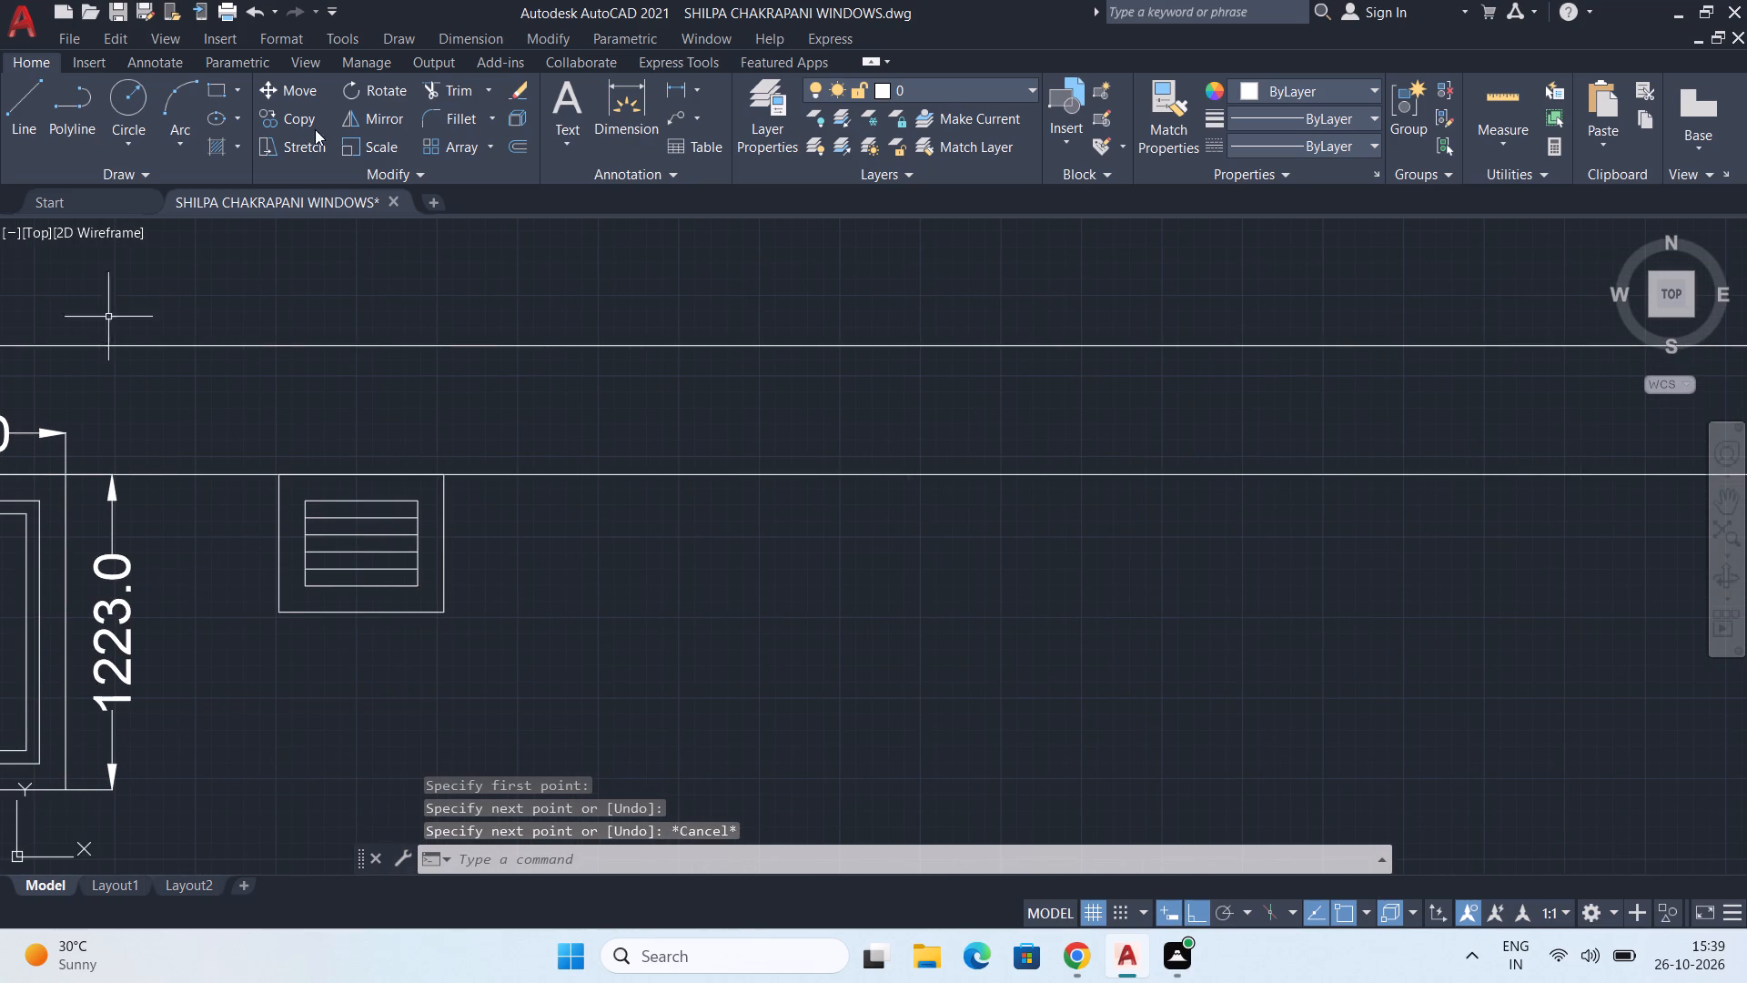
left_click(684, 94)
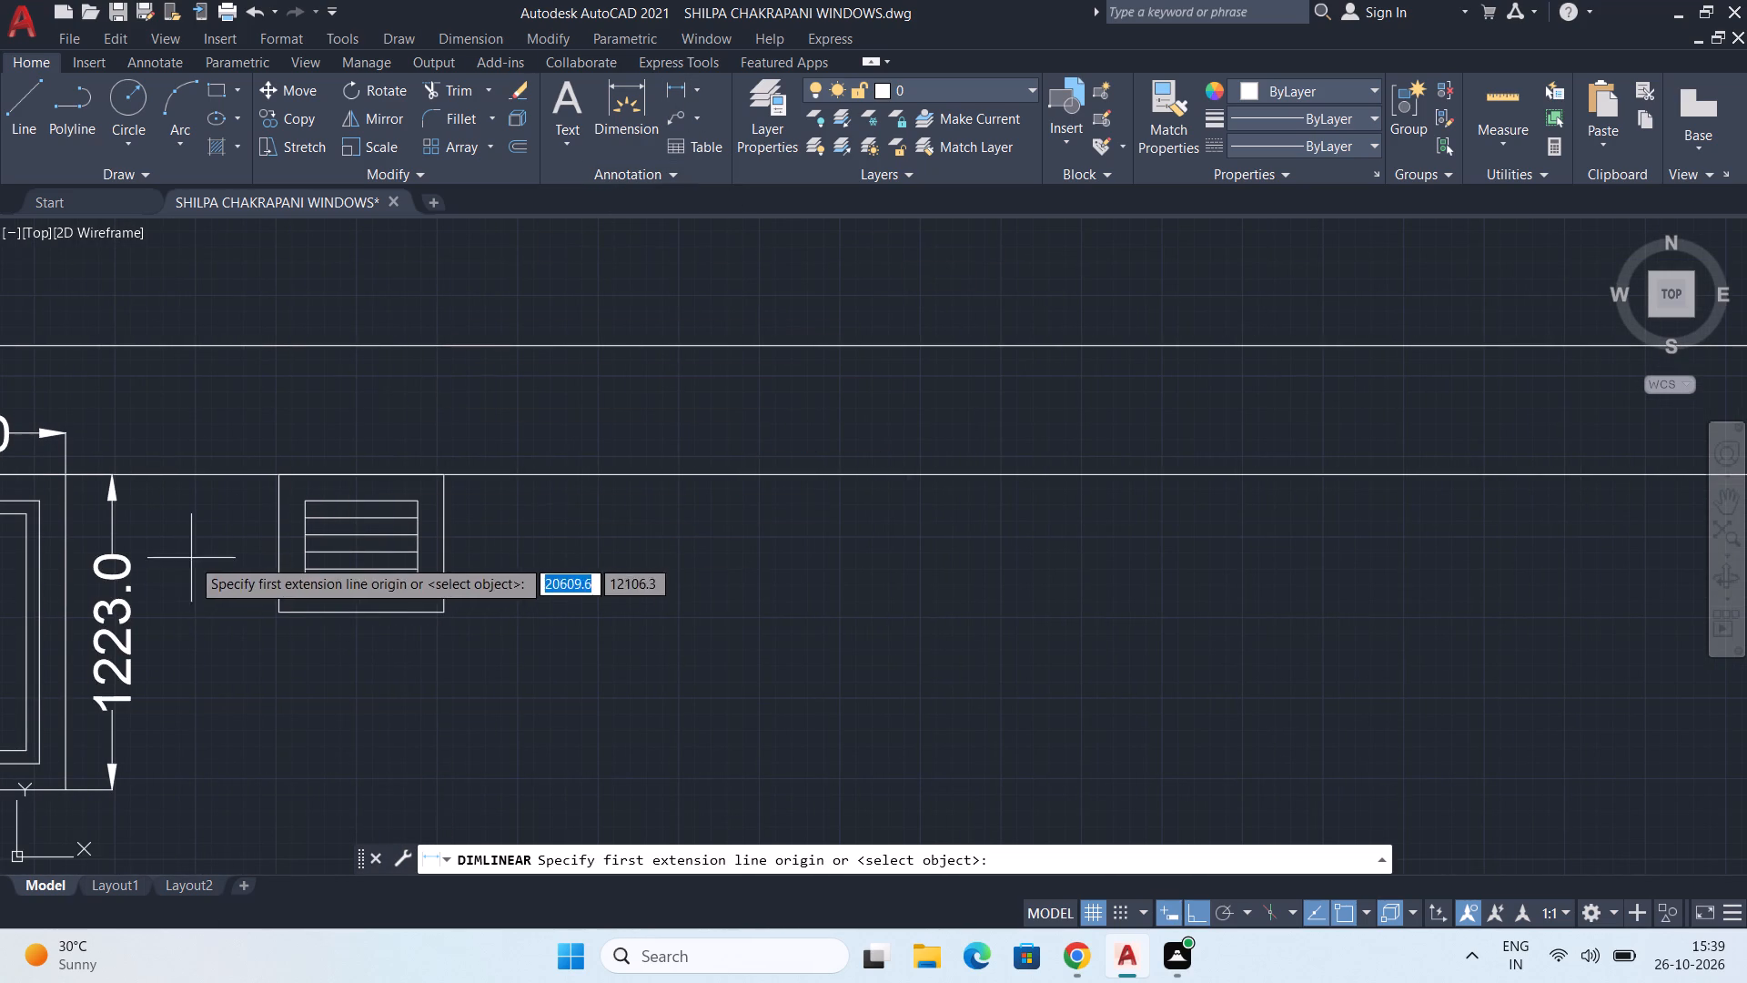
middle_click_drag(192, 558, 239, 625)
scroll(389, 587, "up", 2)
left_click(222, 476)
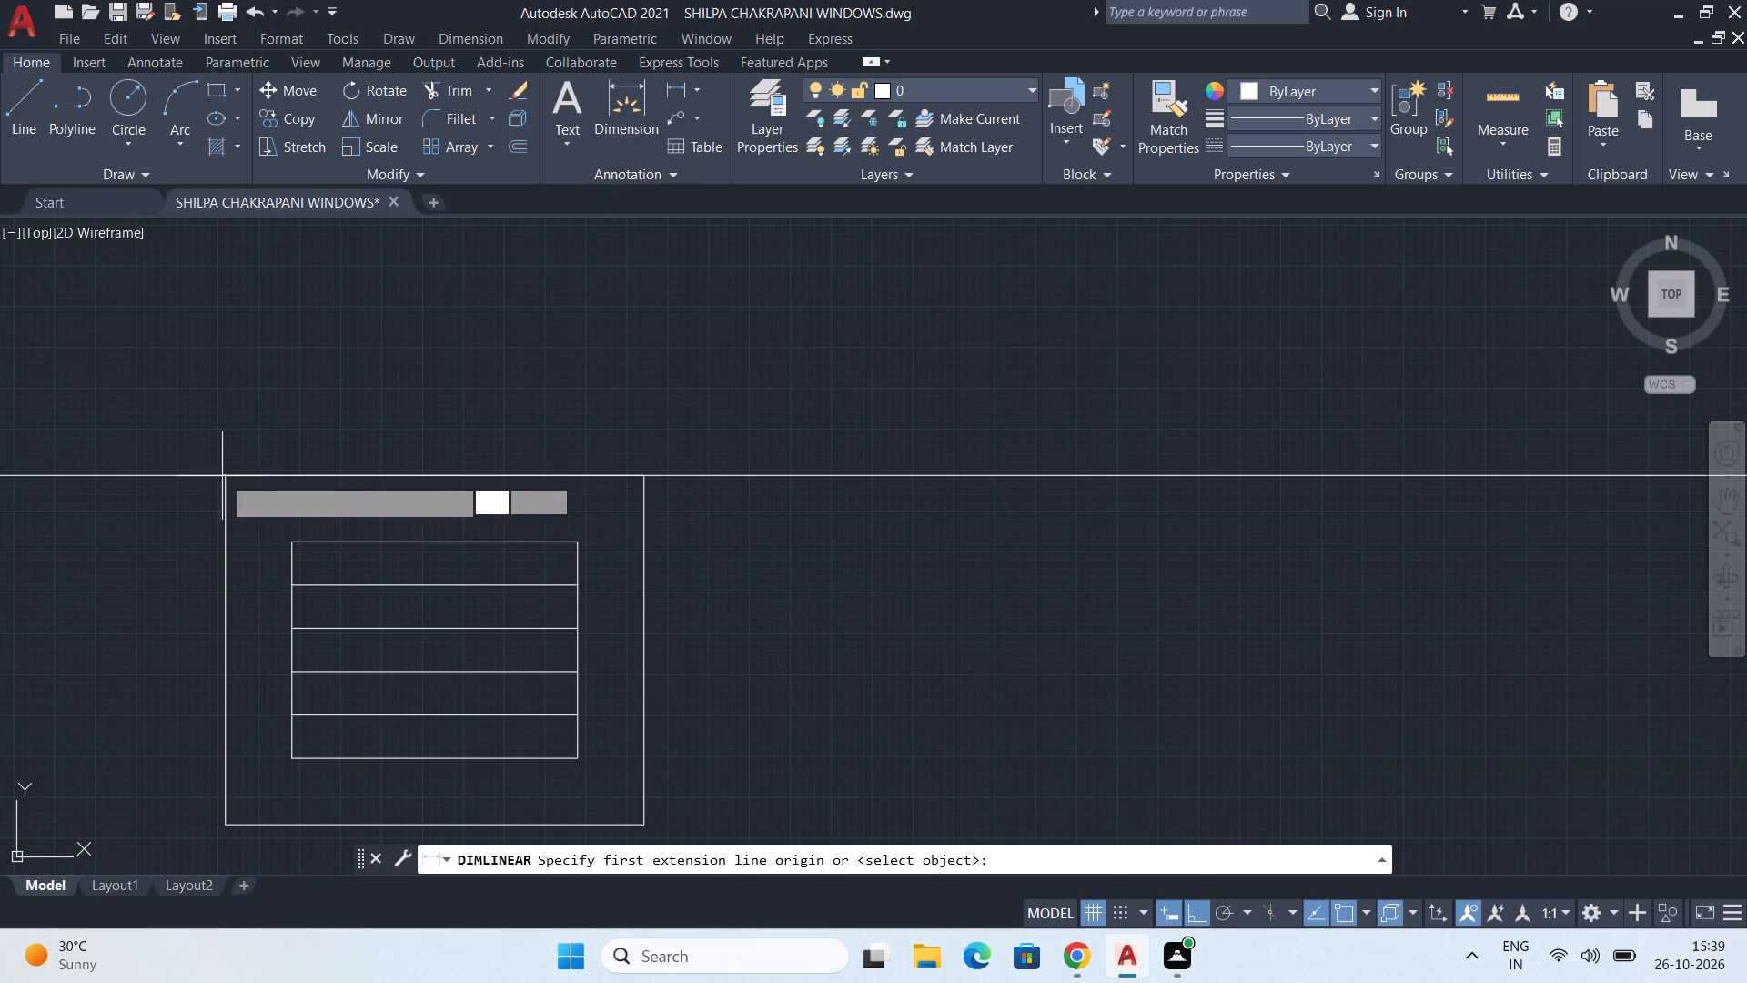
left_click(644, 474)
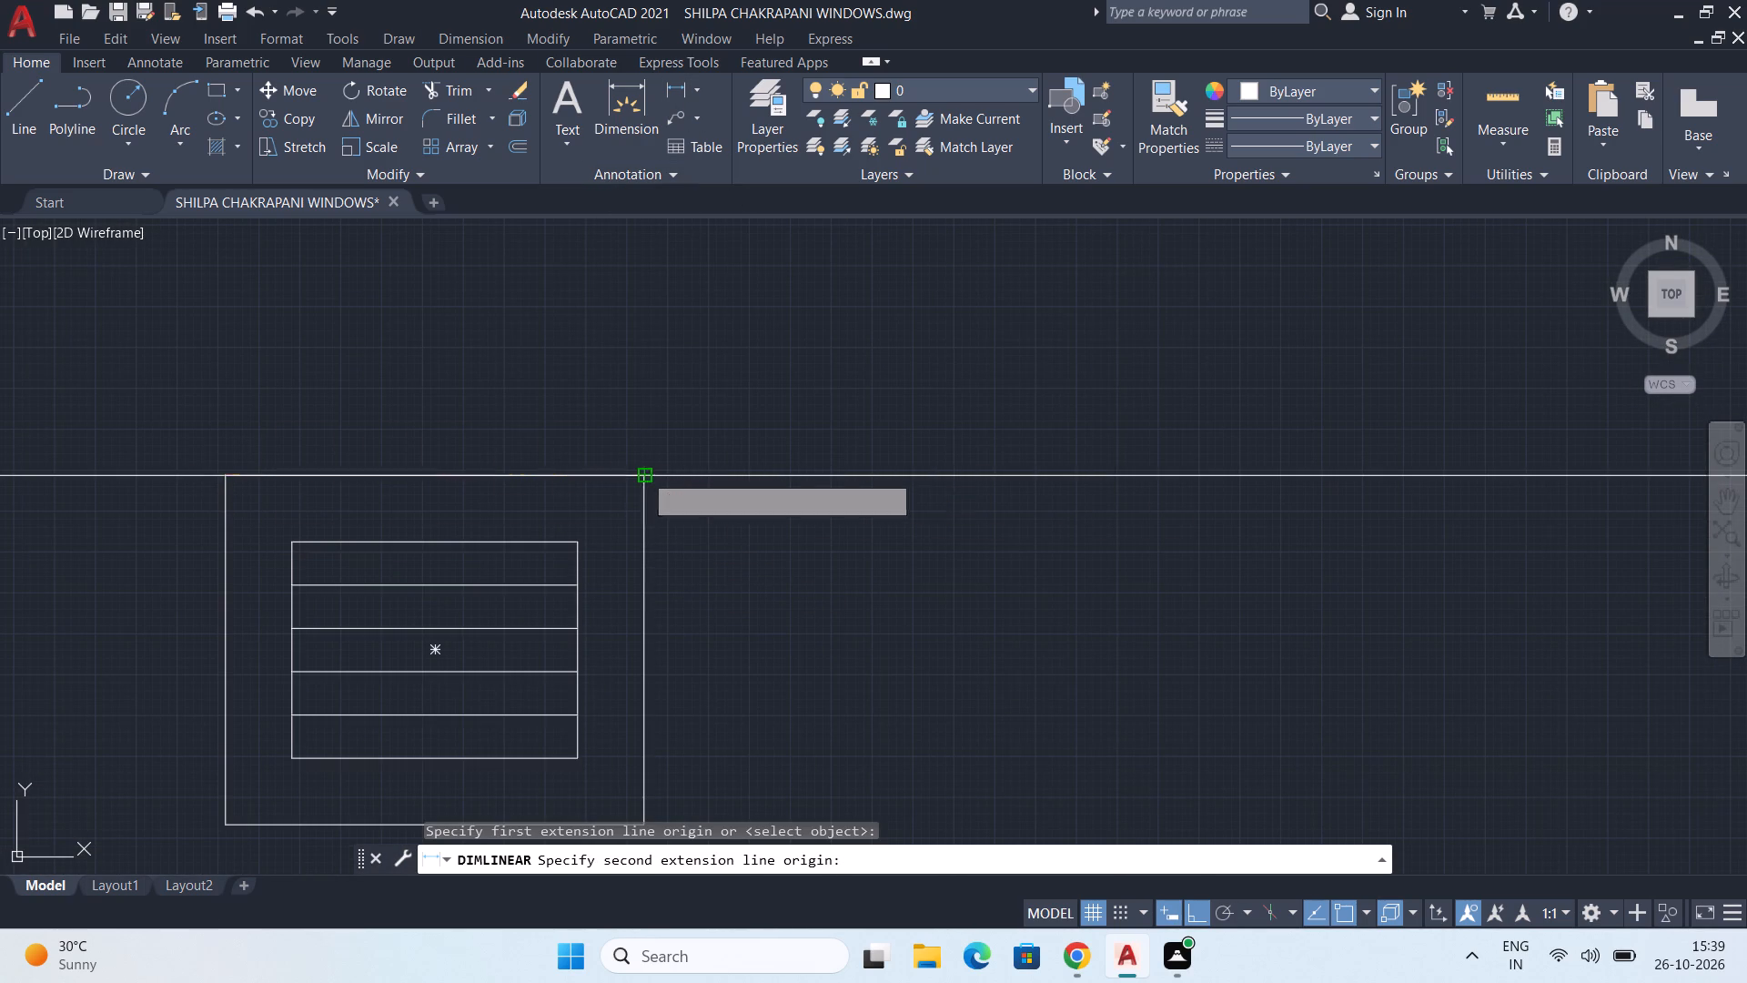
scroll(653, 425, "down", 2)
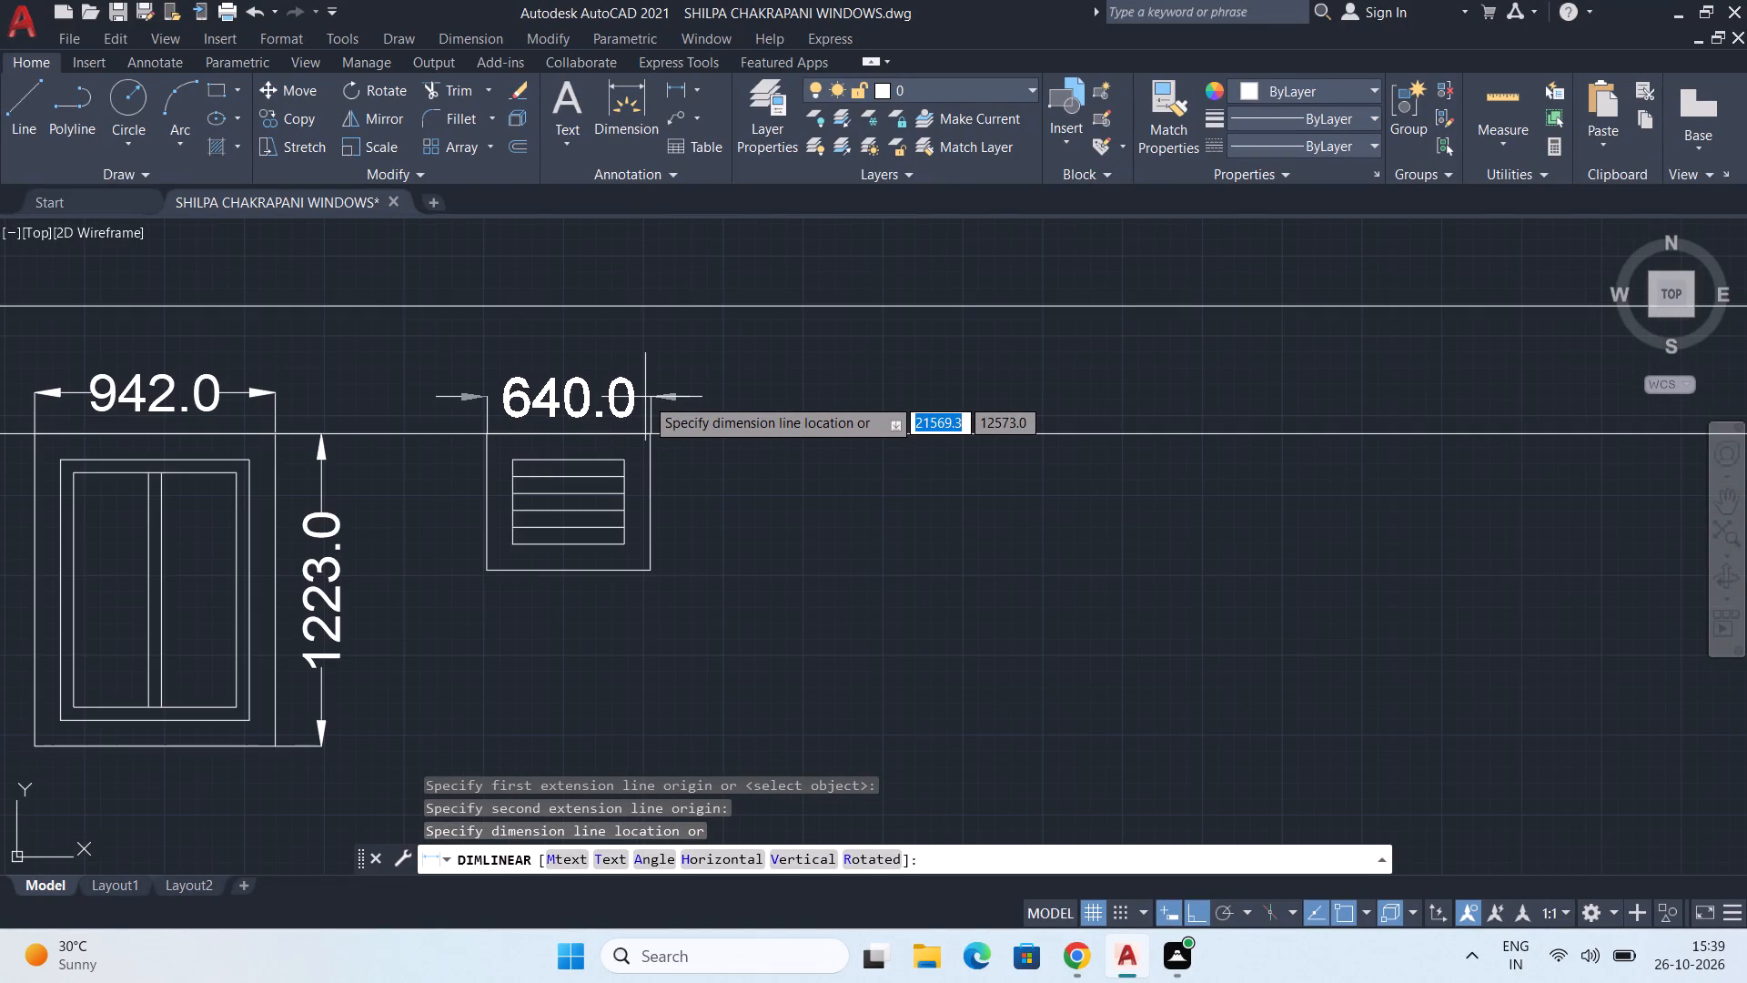
left_click(651, 392)
Add a vertical linear dimension for the small window's overall height just outside its right edge.
key("space")
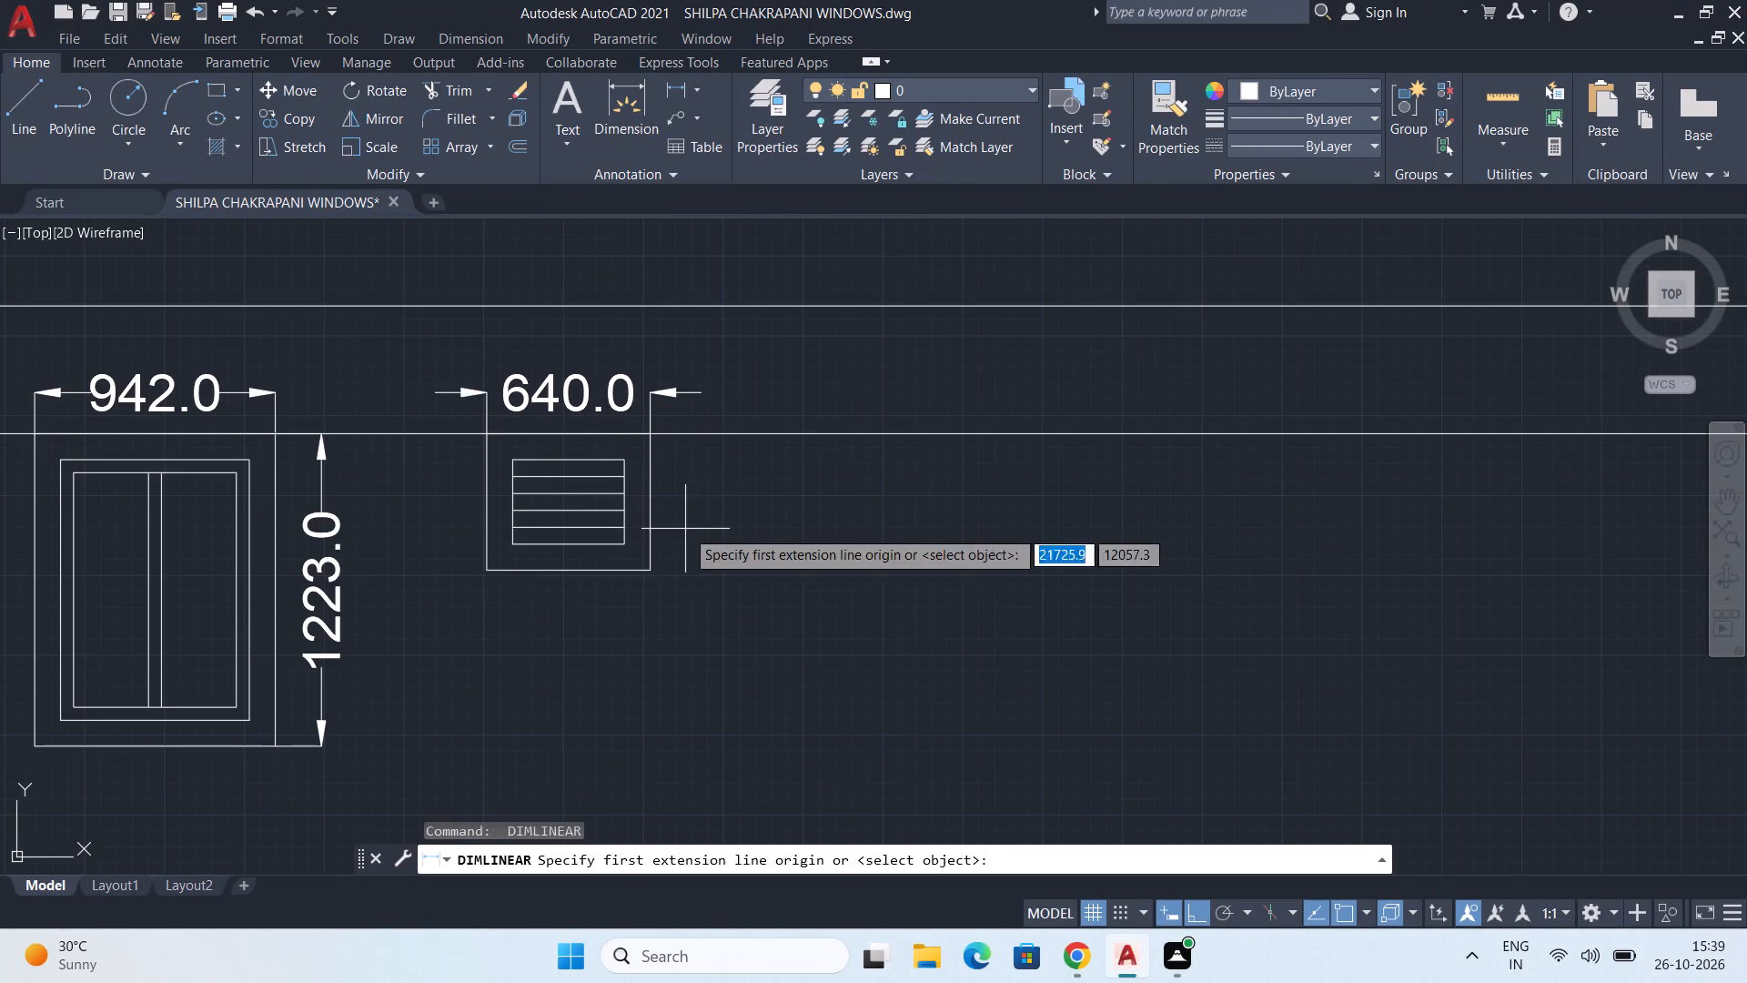
middle_click_drag(747, 552, 642, 547)
scroll(552, 410, "up", 1)
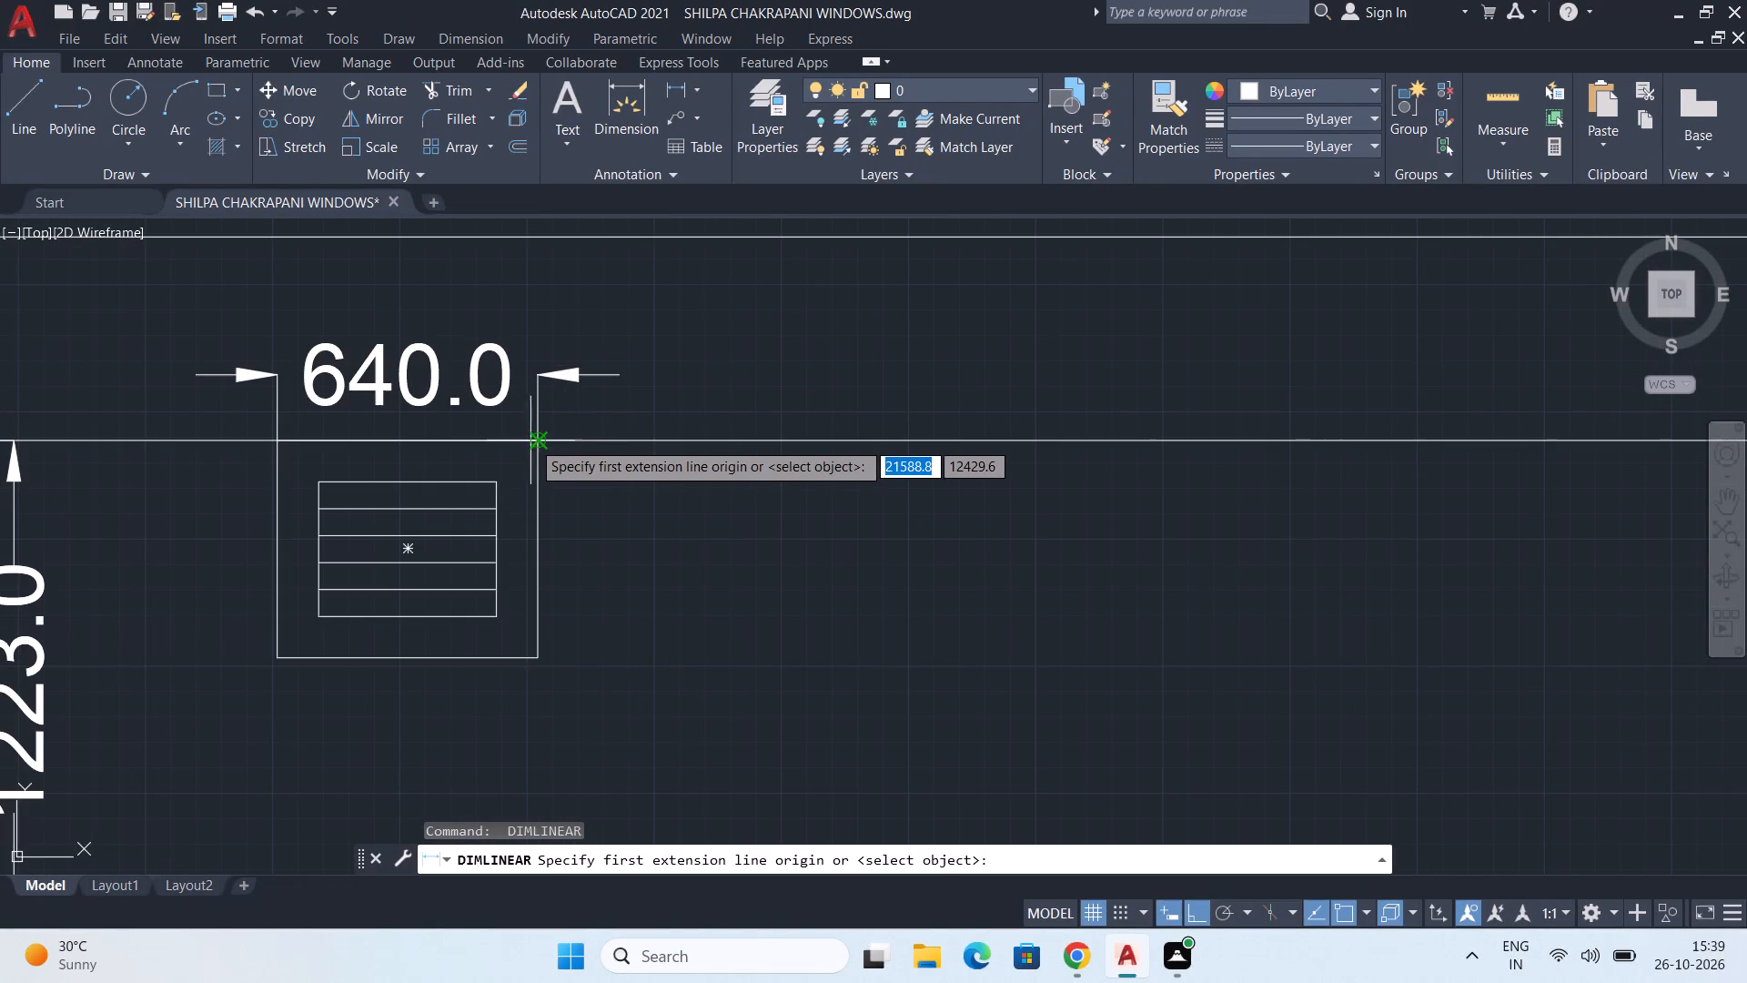
left_click(539, 439)
middle_click_drag(559, 626, 578, 538)
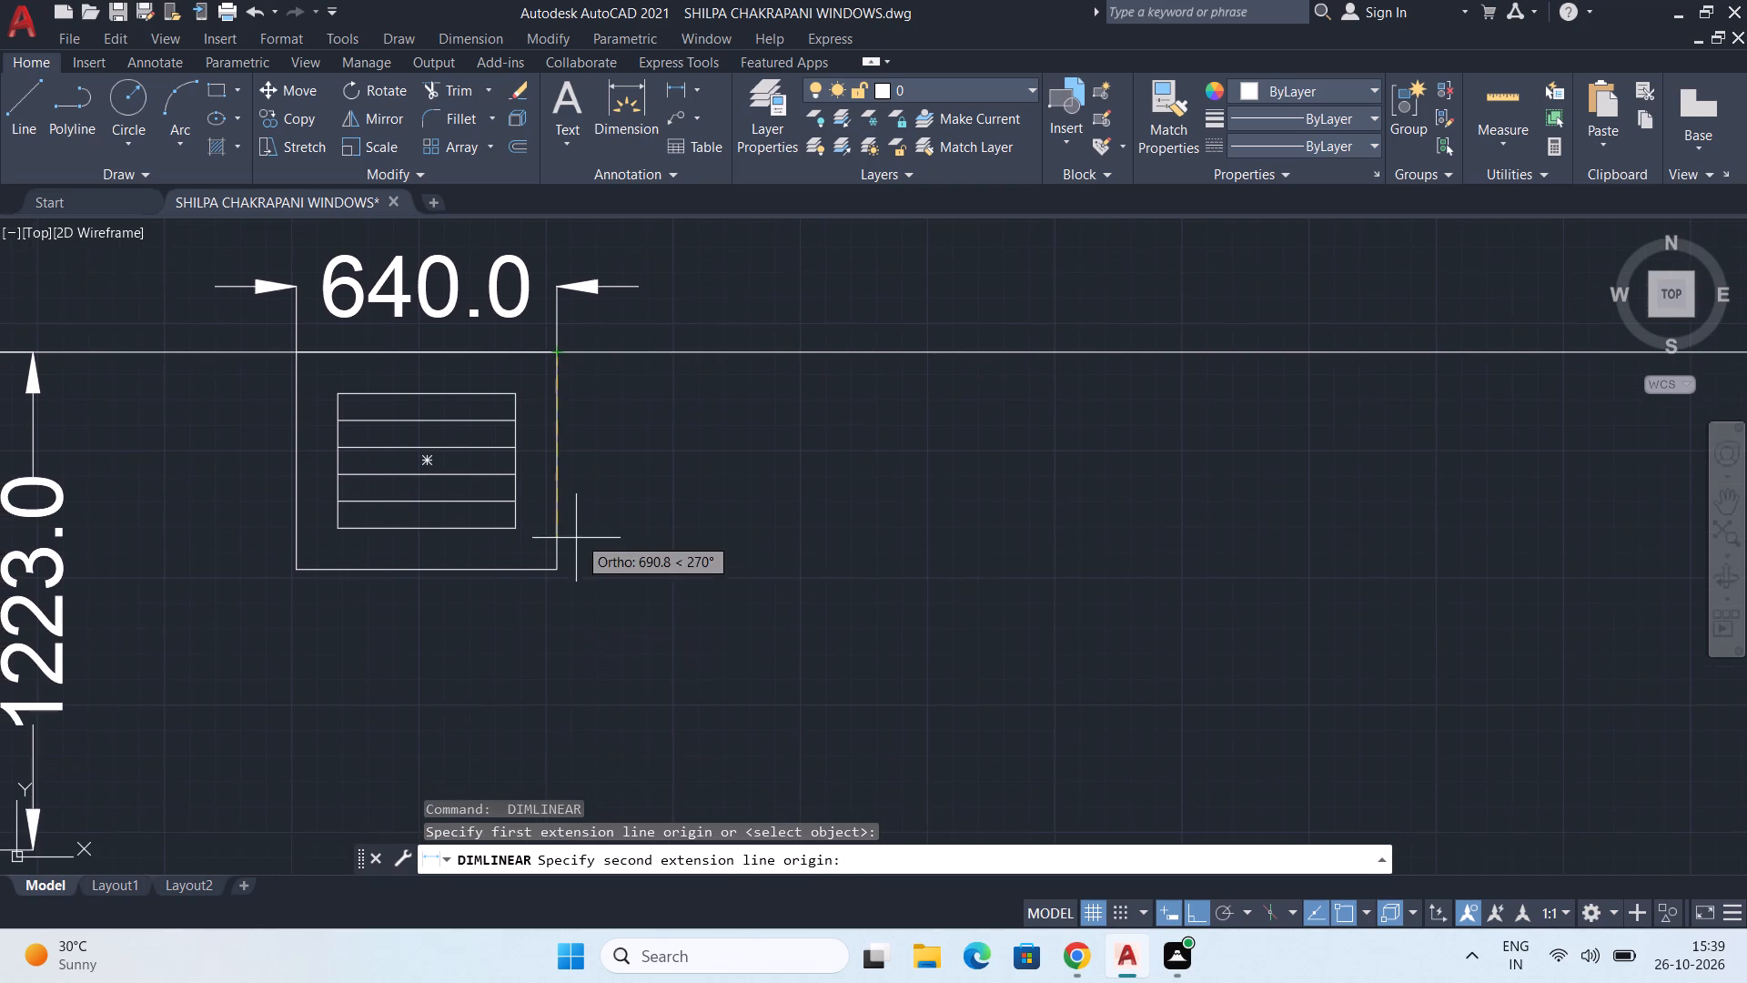
scroll(554, 555, "up", 1)
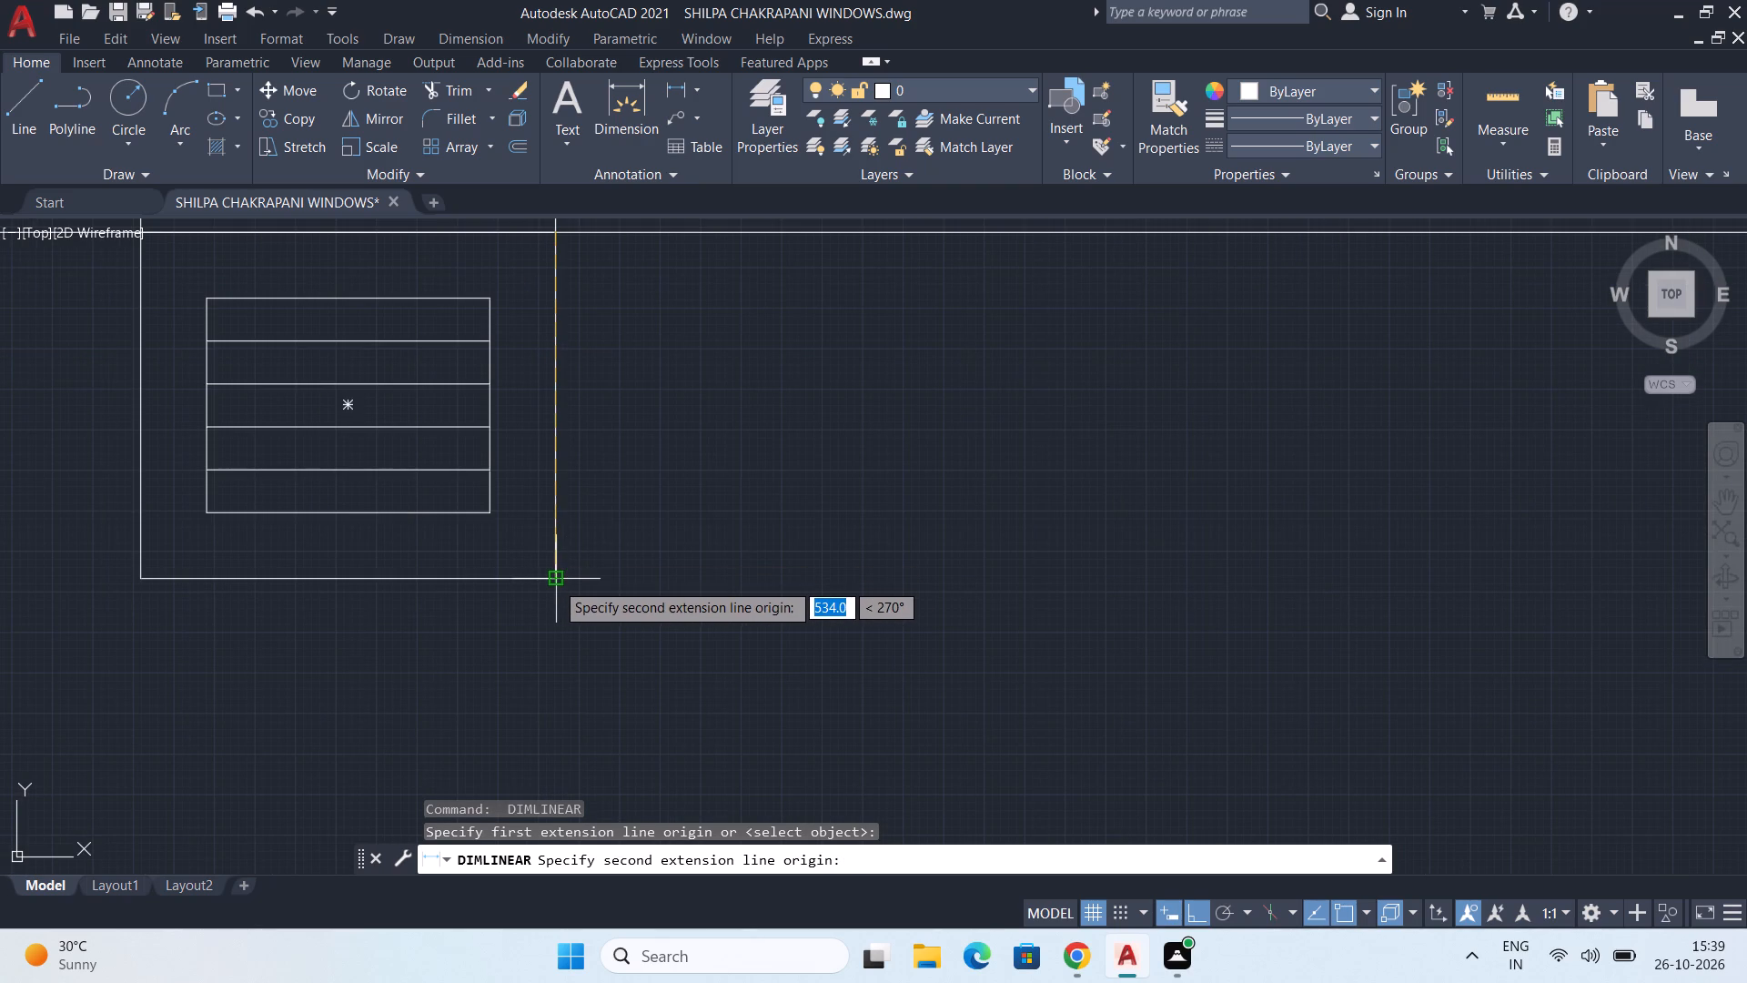
left_click(555, 582)
scroll(600, 580, "down", 1)
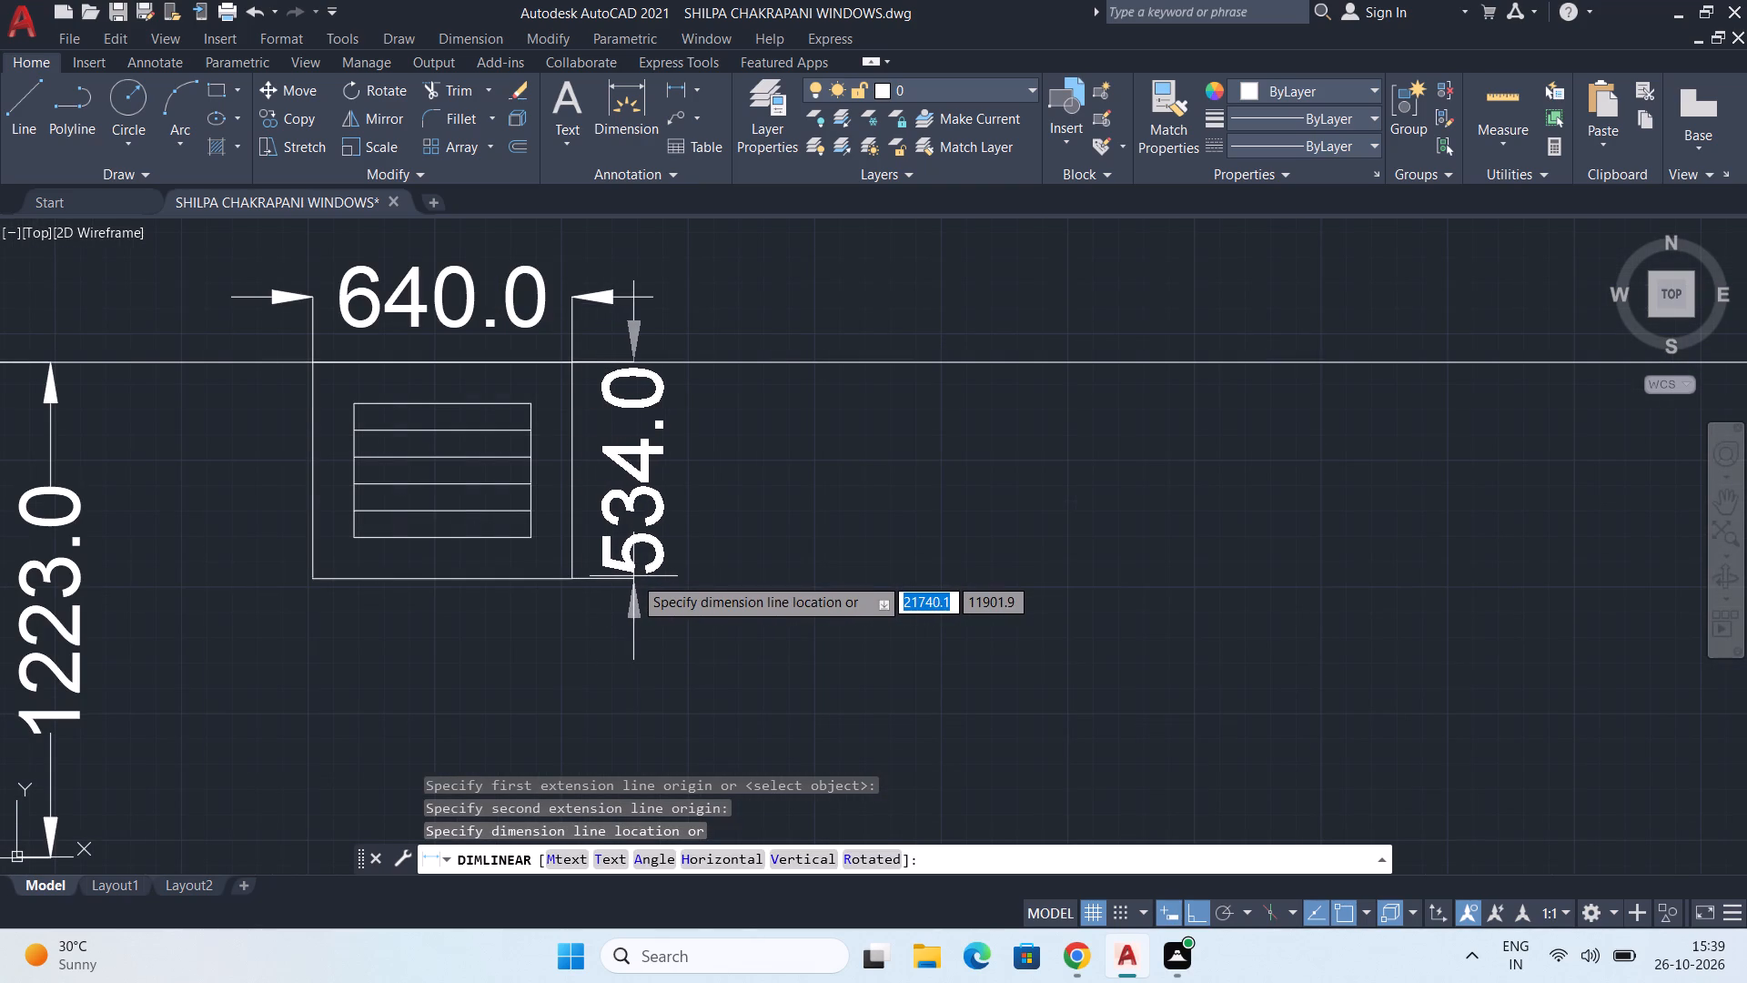
left_click(639, 577)
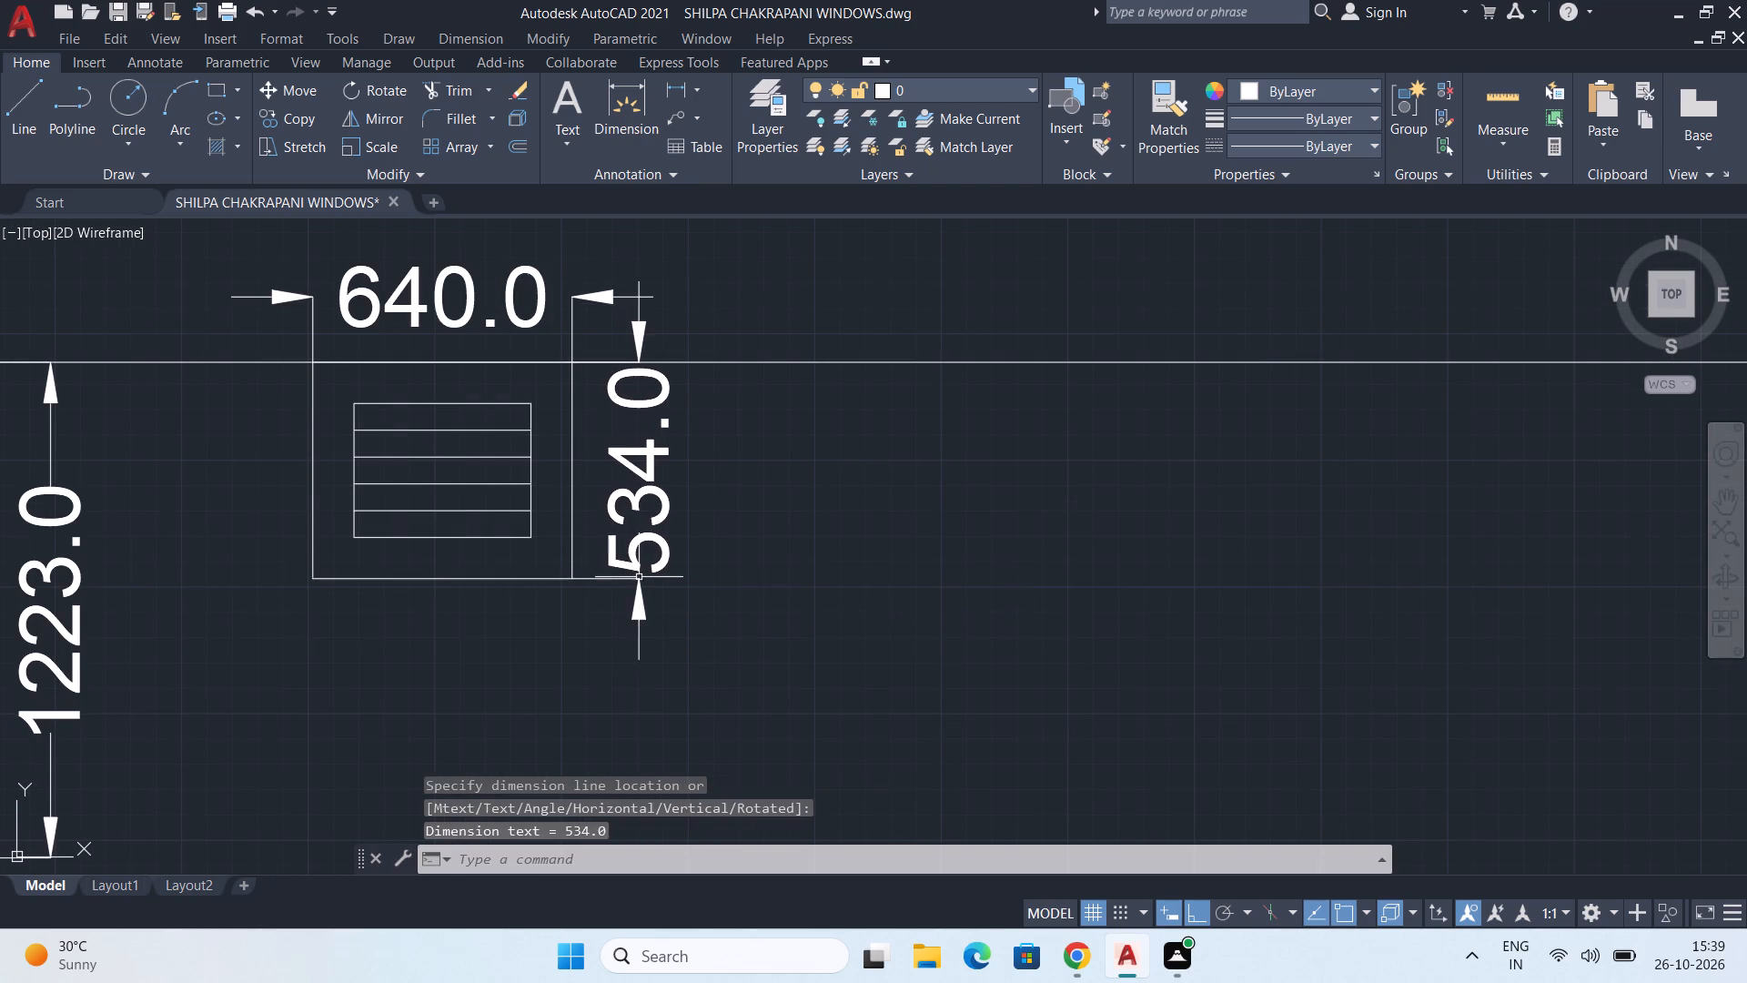
scroll(639, 577, "down", 1)
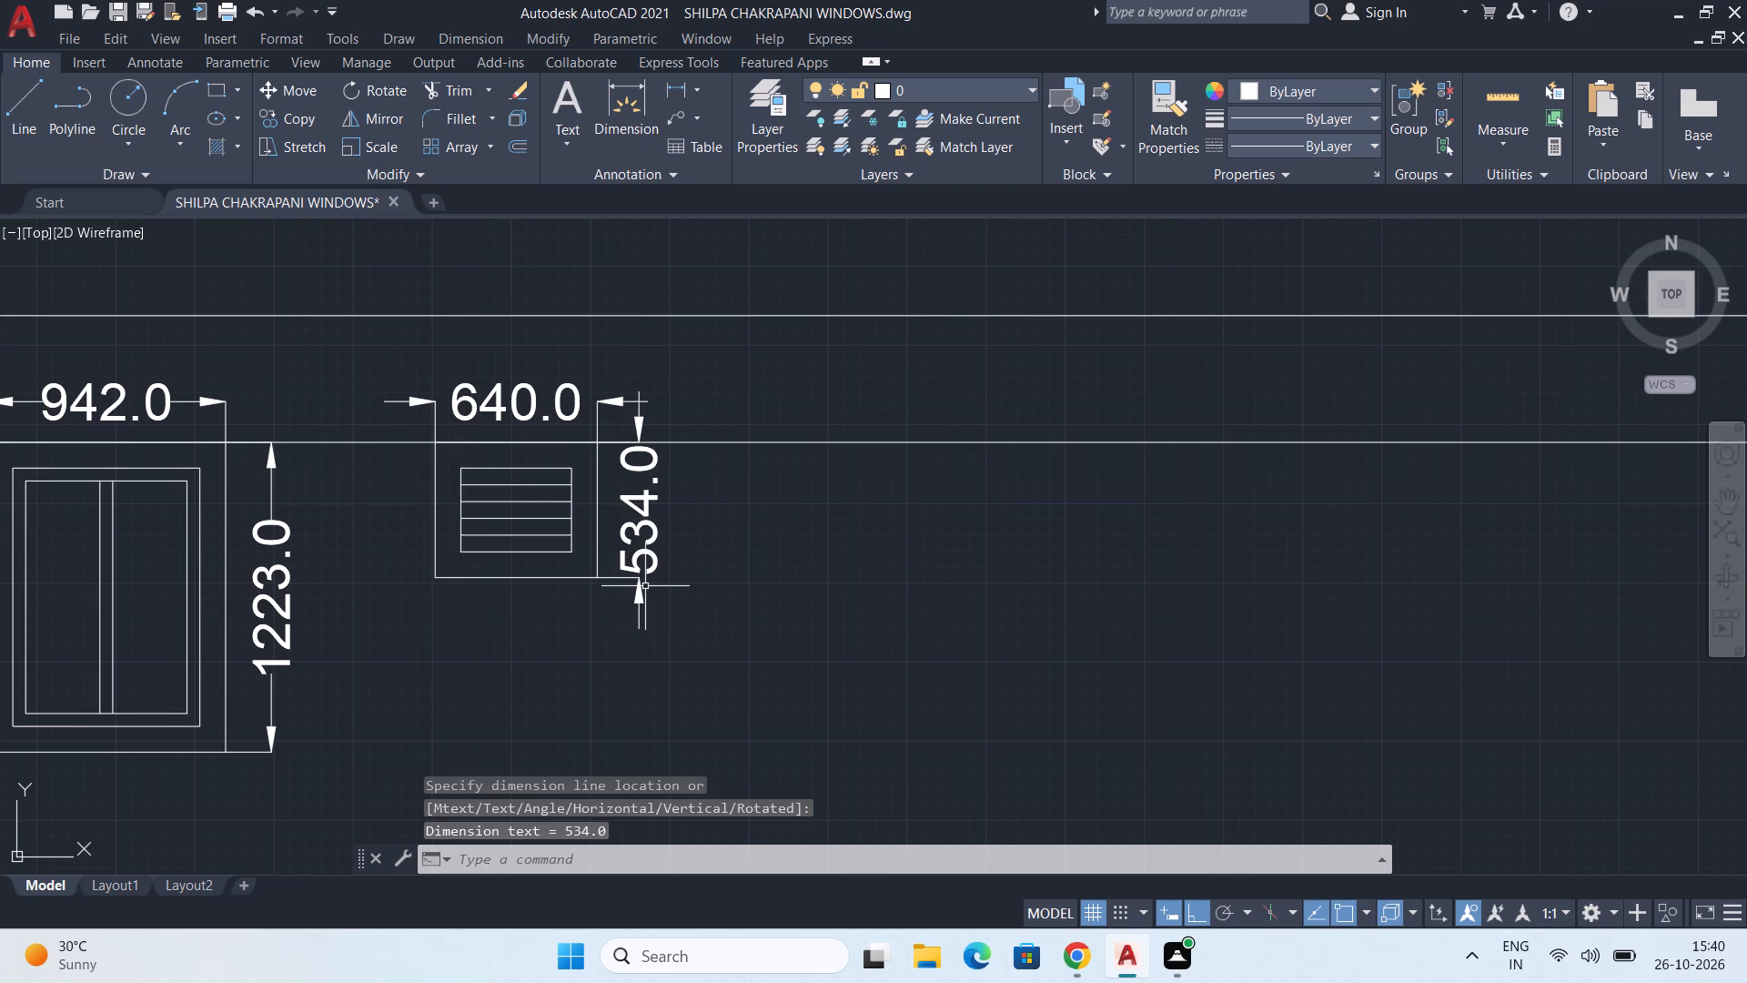
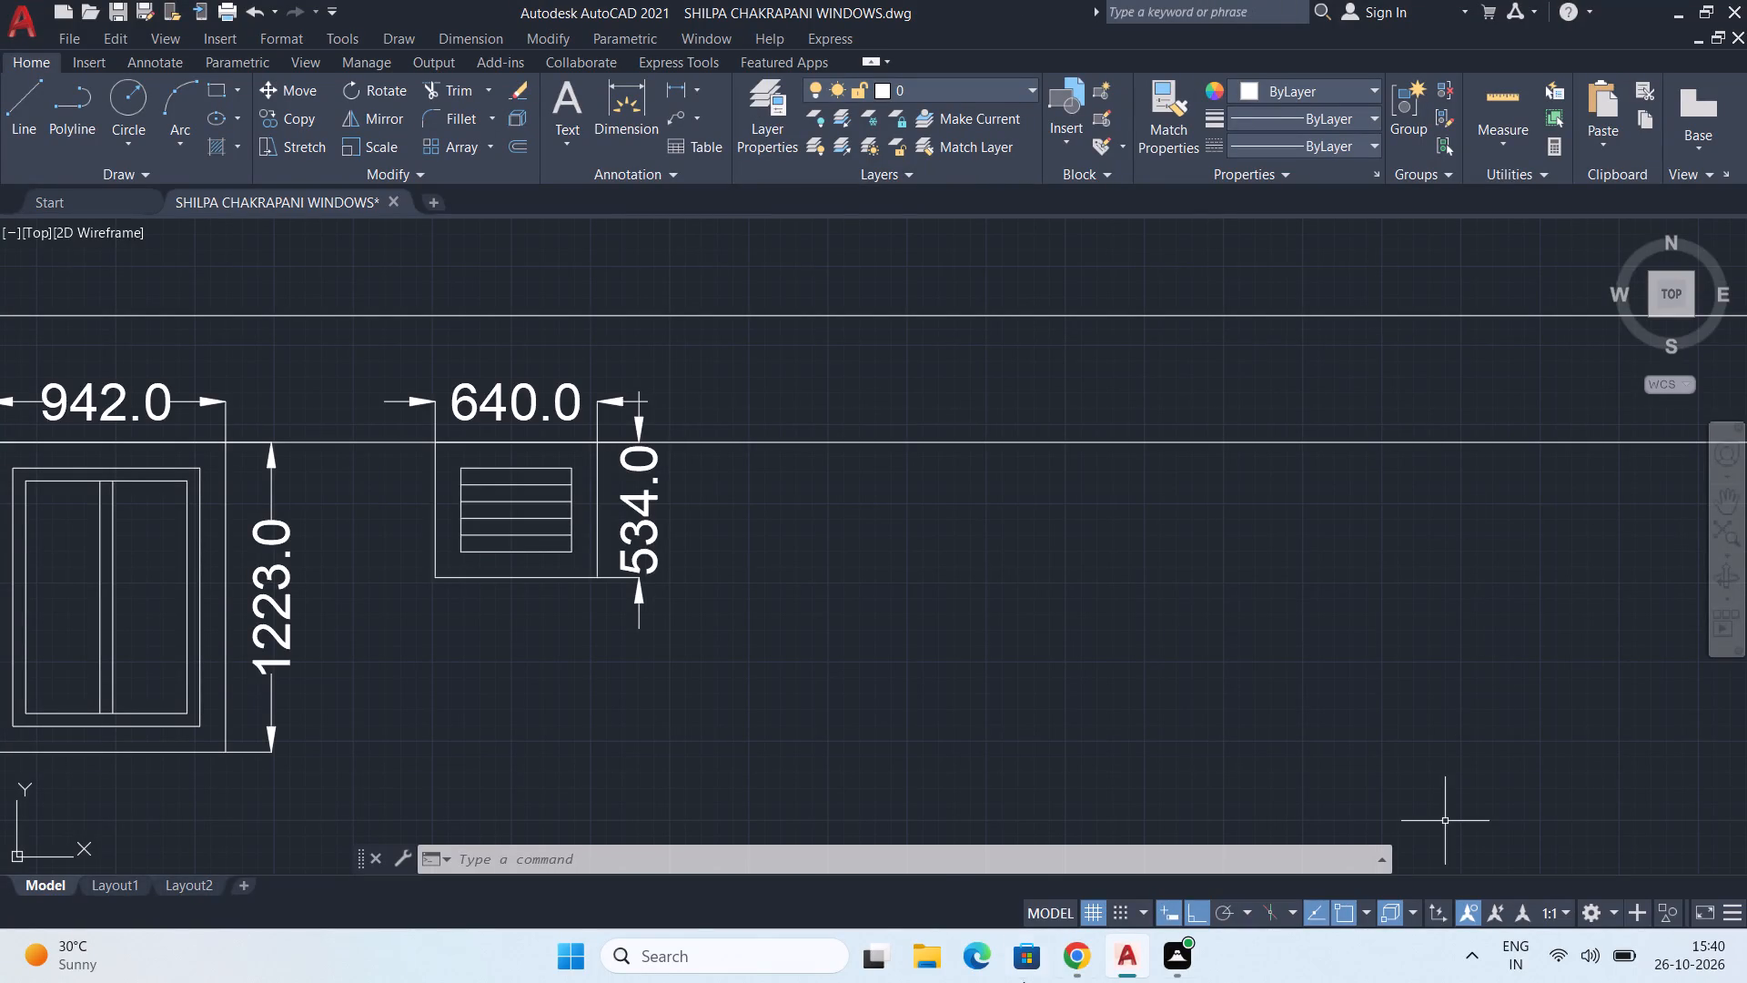
Draw a 1240 by 531 rectangle hanging from the third row's lower guide line, beyond the 640 by 534 louvred window.
left_click(210, 89)
scroll(1167, 630, "down", 2)
middle_click_drag(1096, 606, 902, 586)
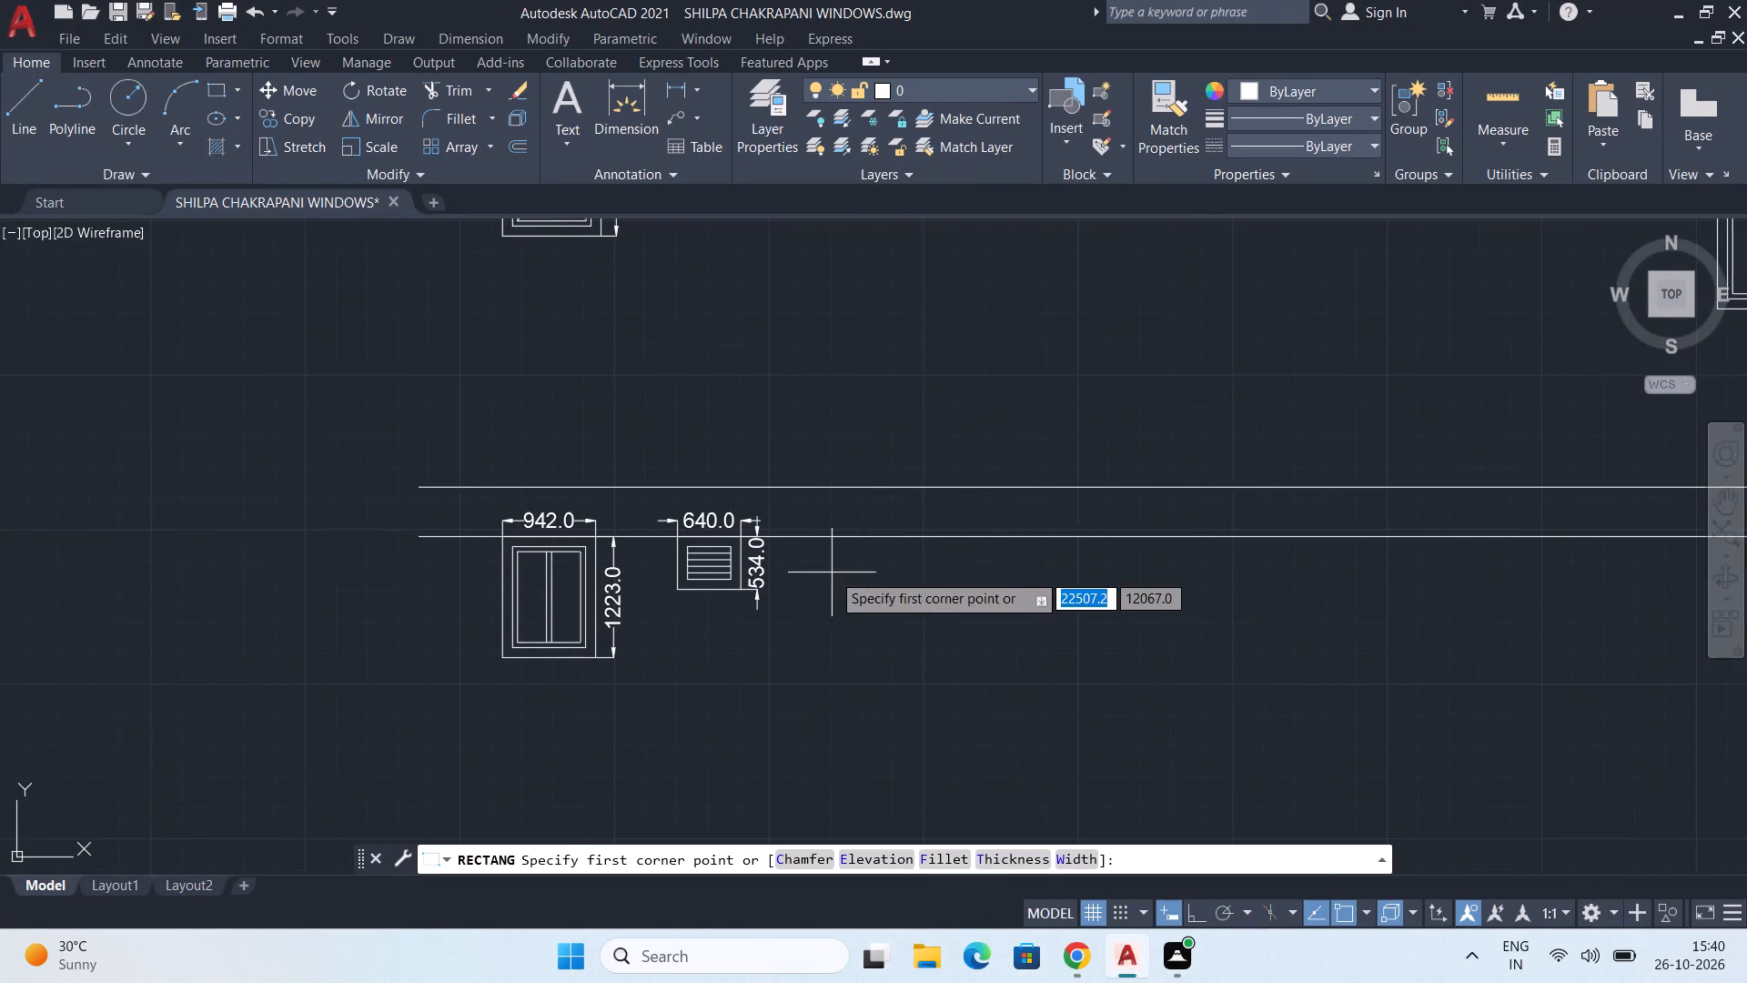
scroll(826, 568, "up", 2)
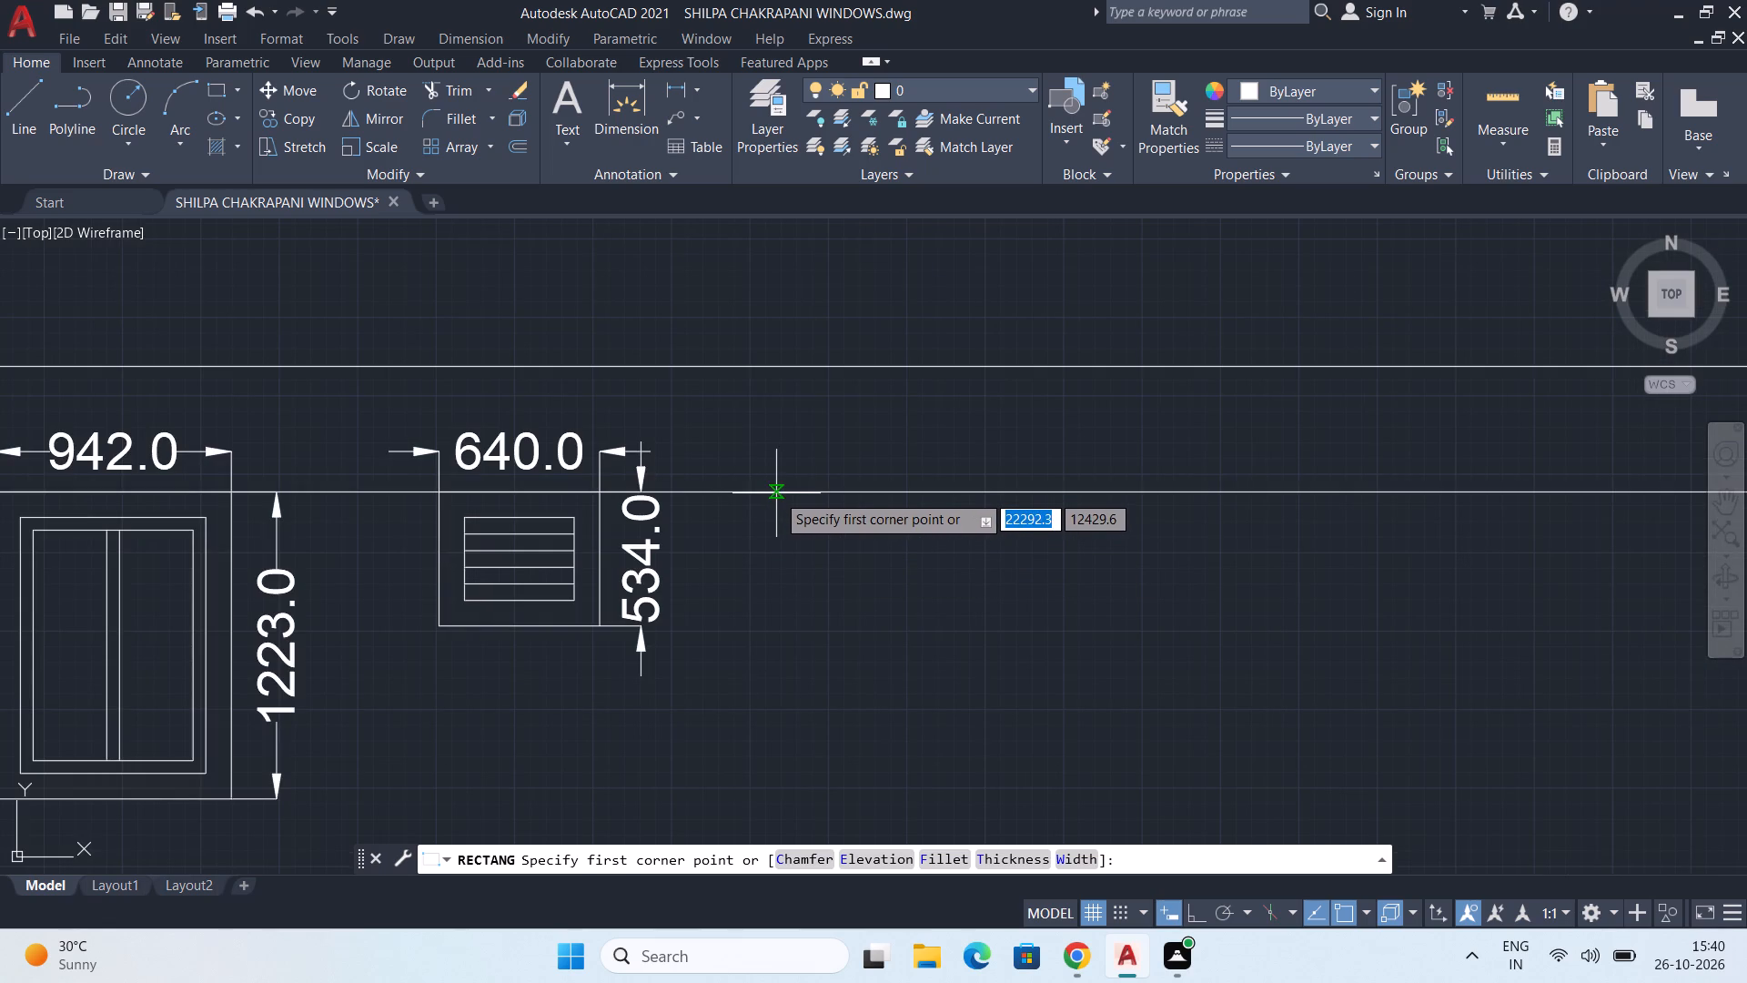
left_click(781, 492)
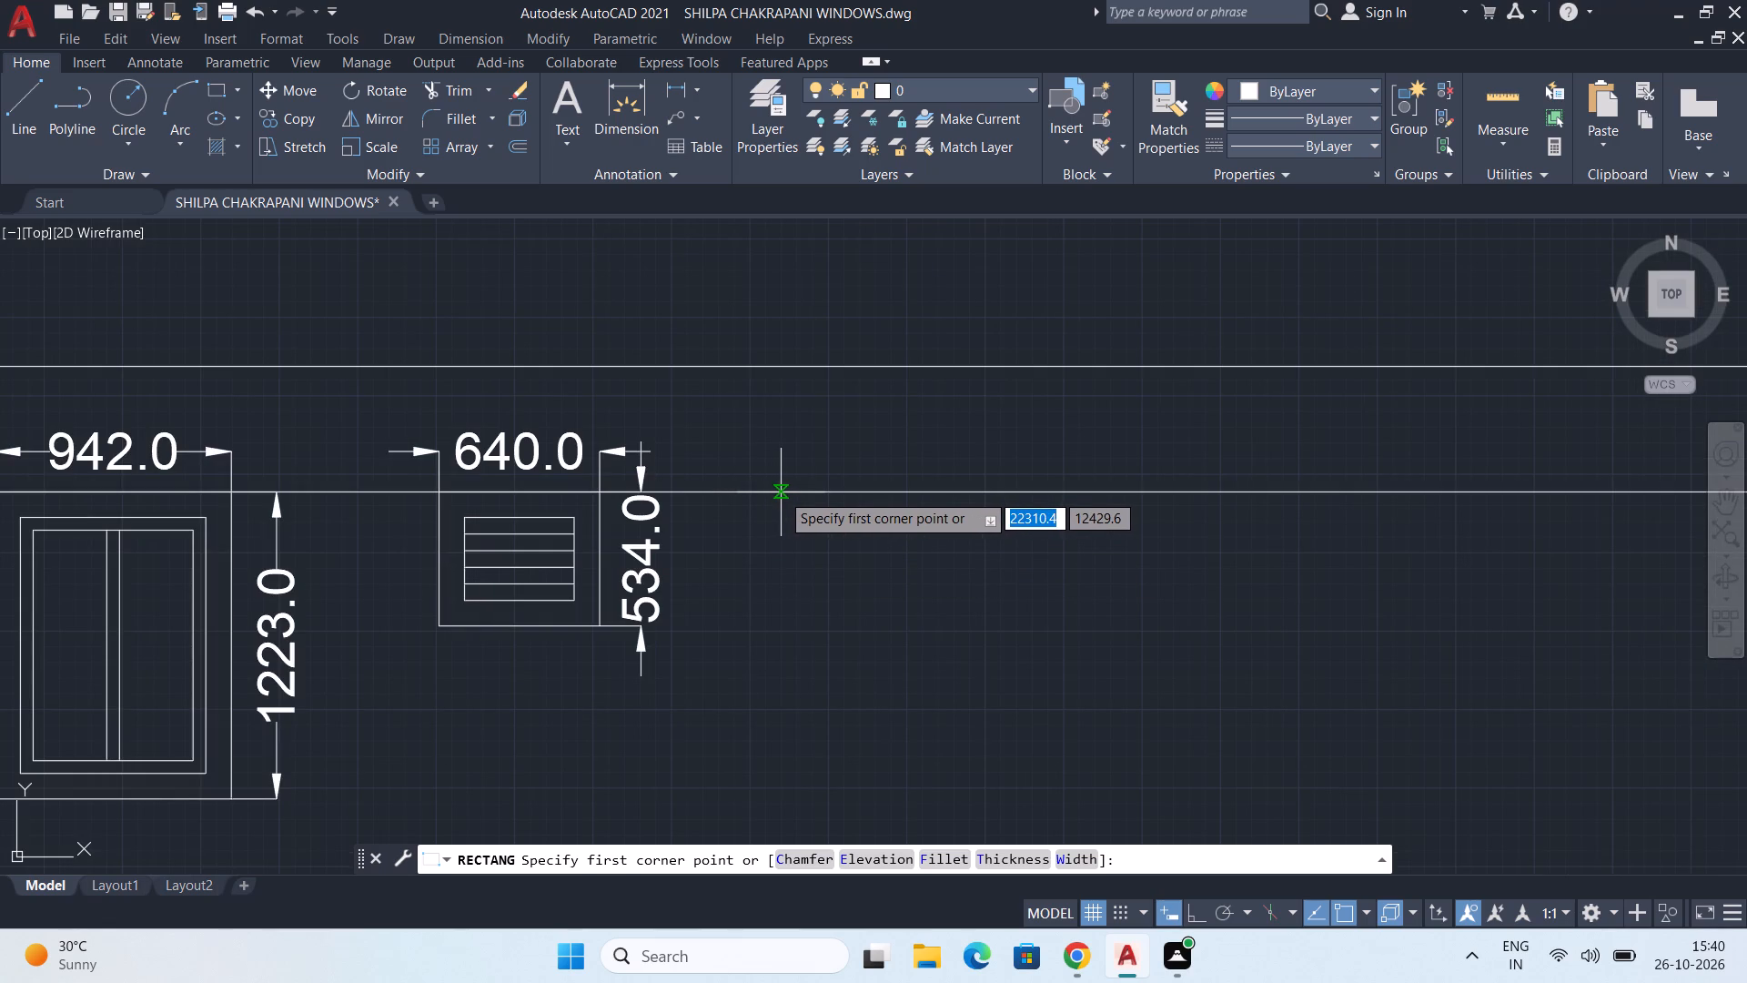
scroll(1104, 670, "down", 2)
middle_click_drag(1139, 697, 1025, 588)
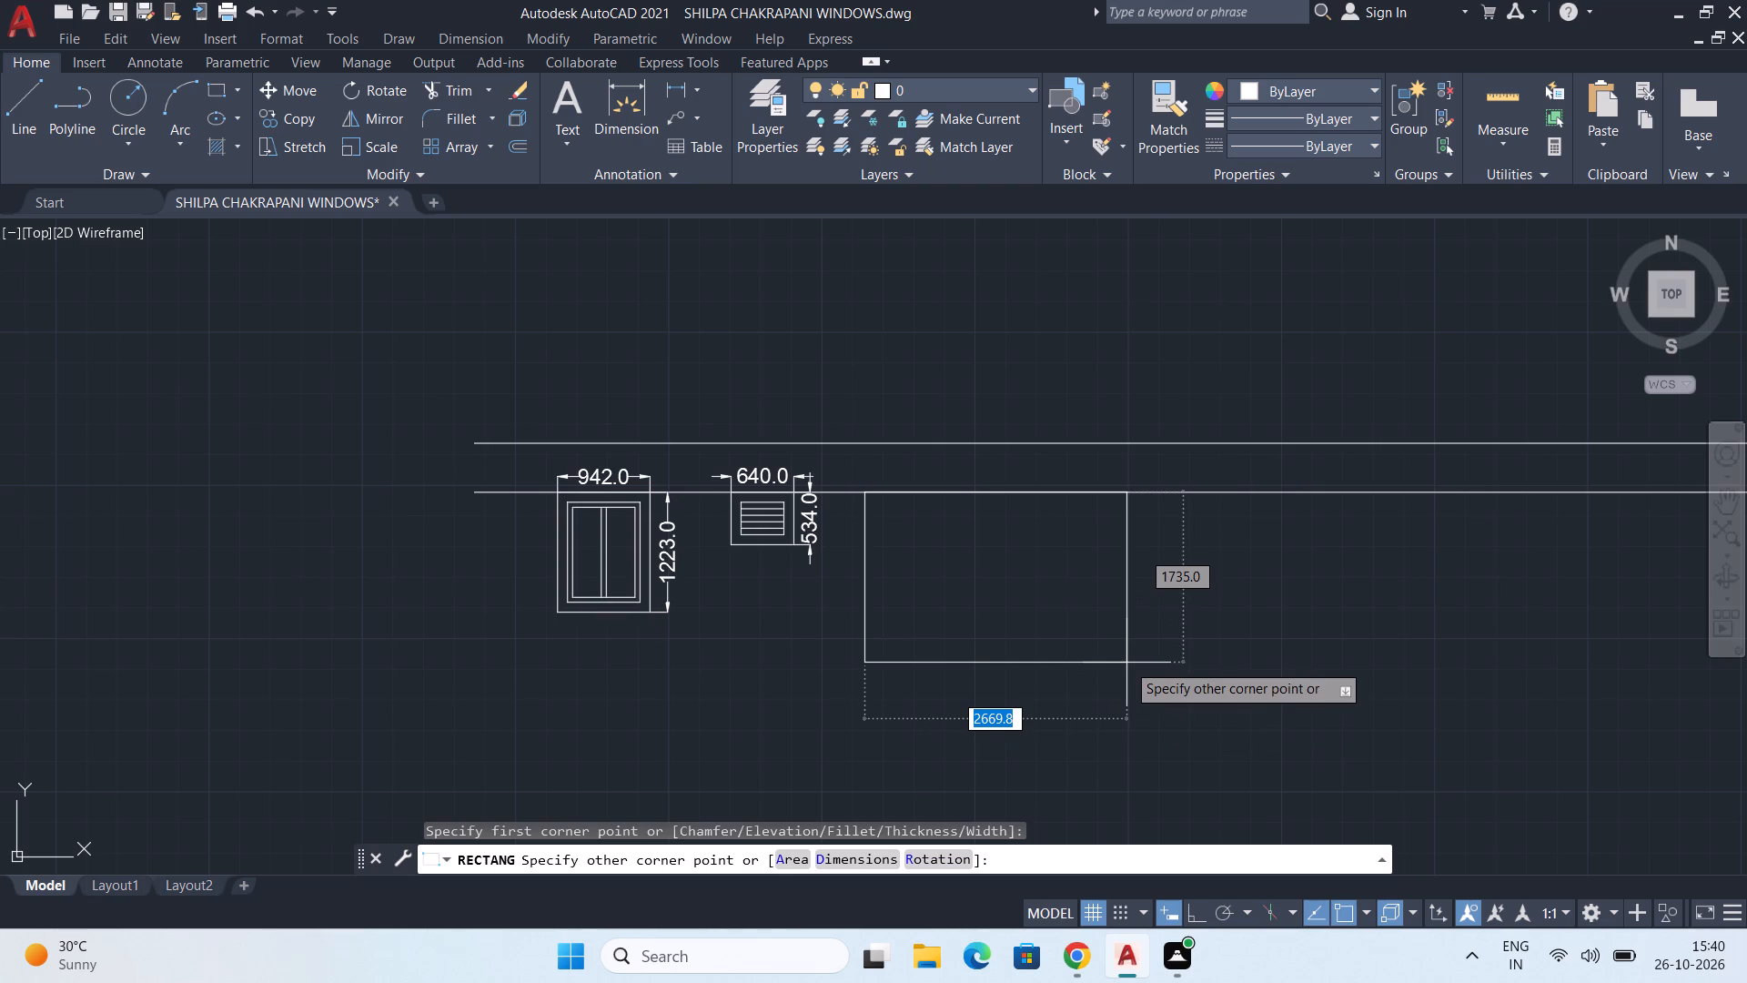
type("124")
key("0")
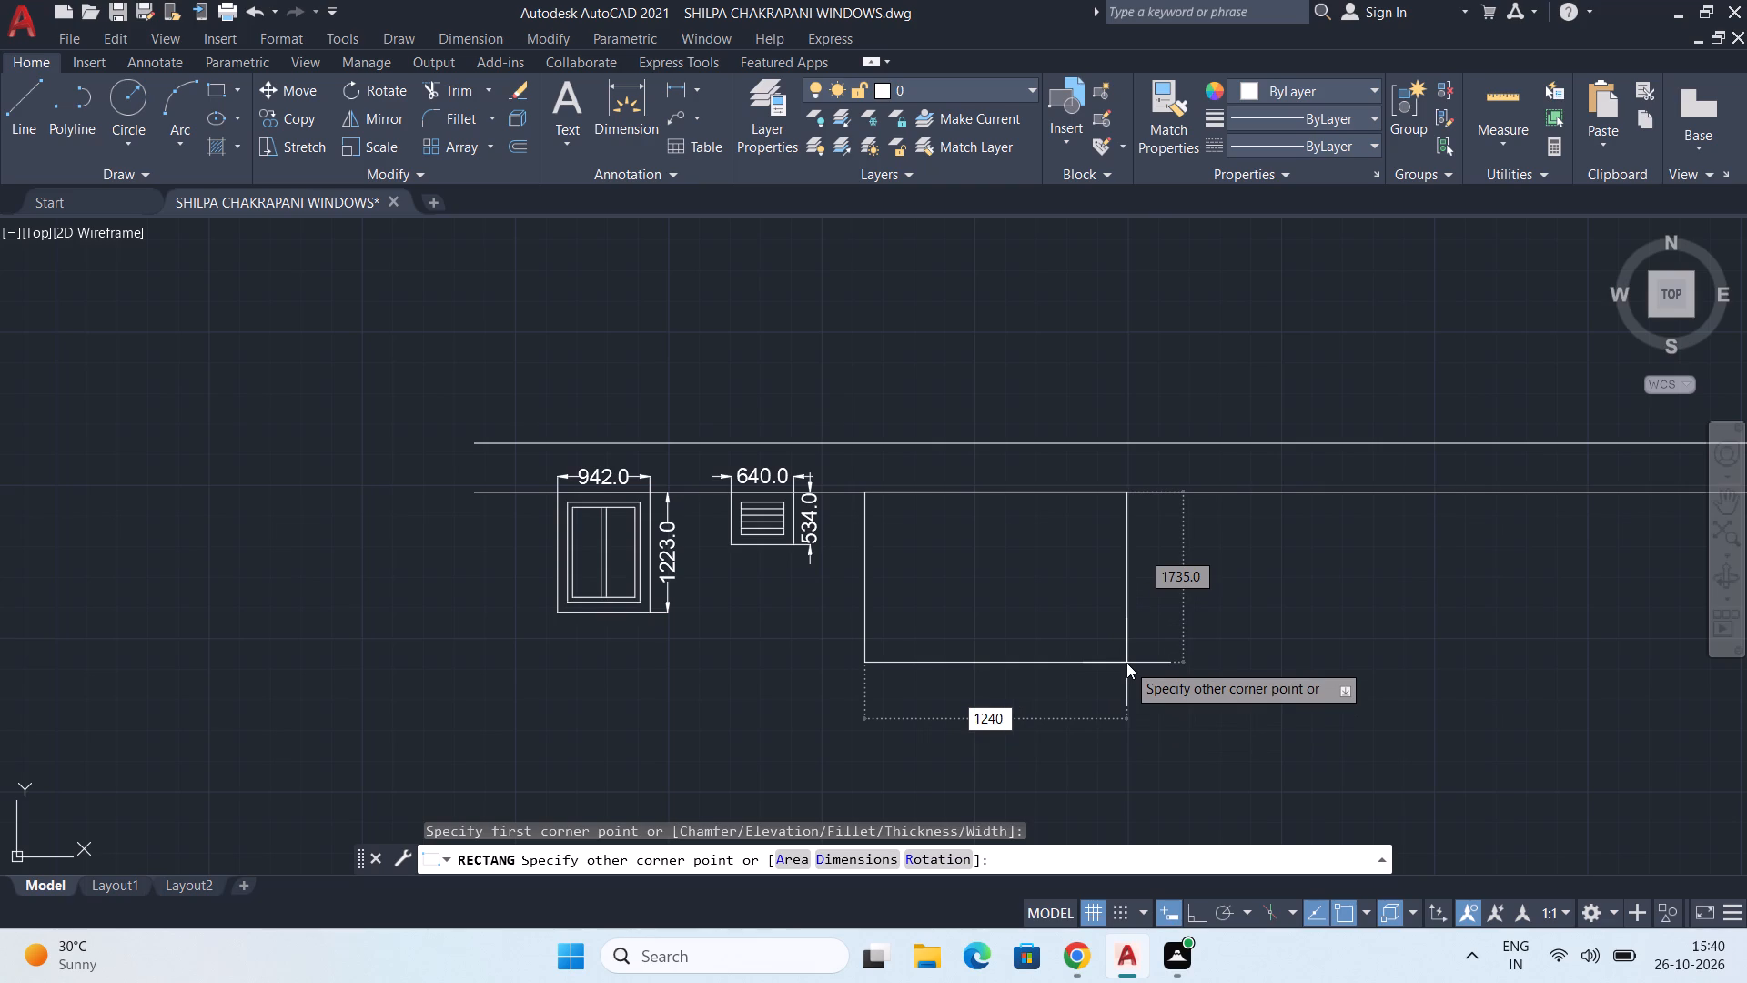
key("Tab")
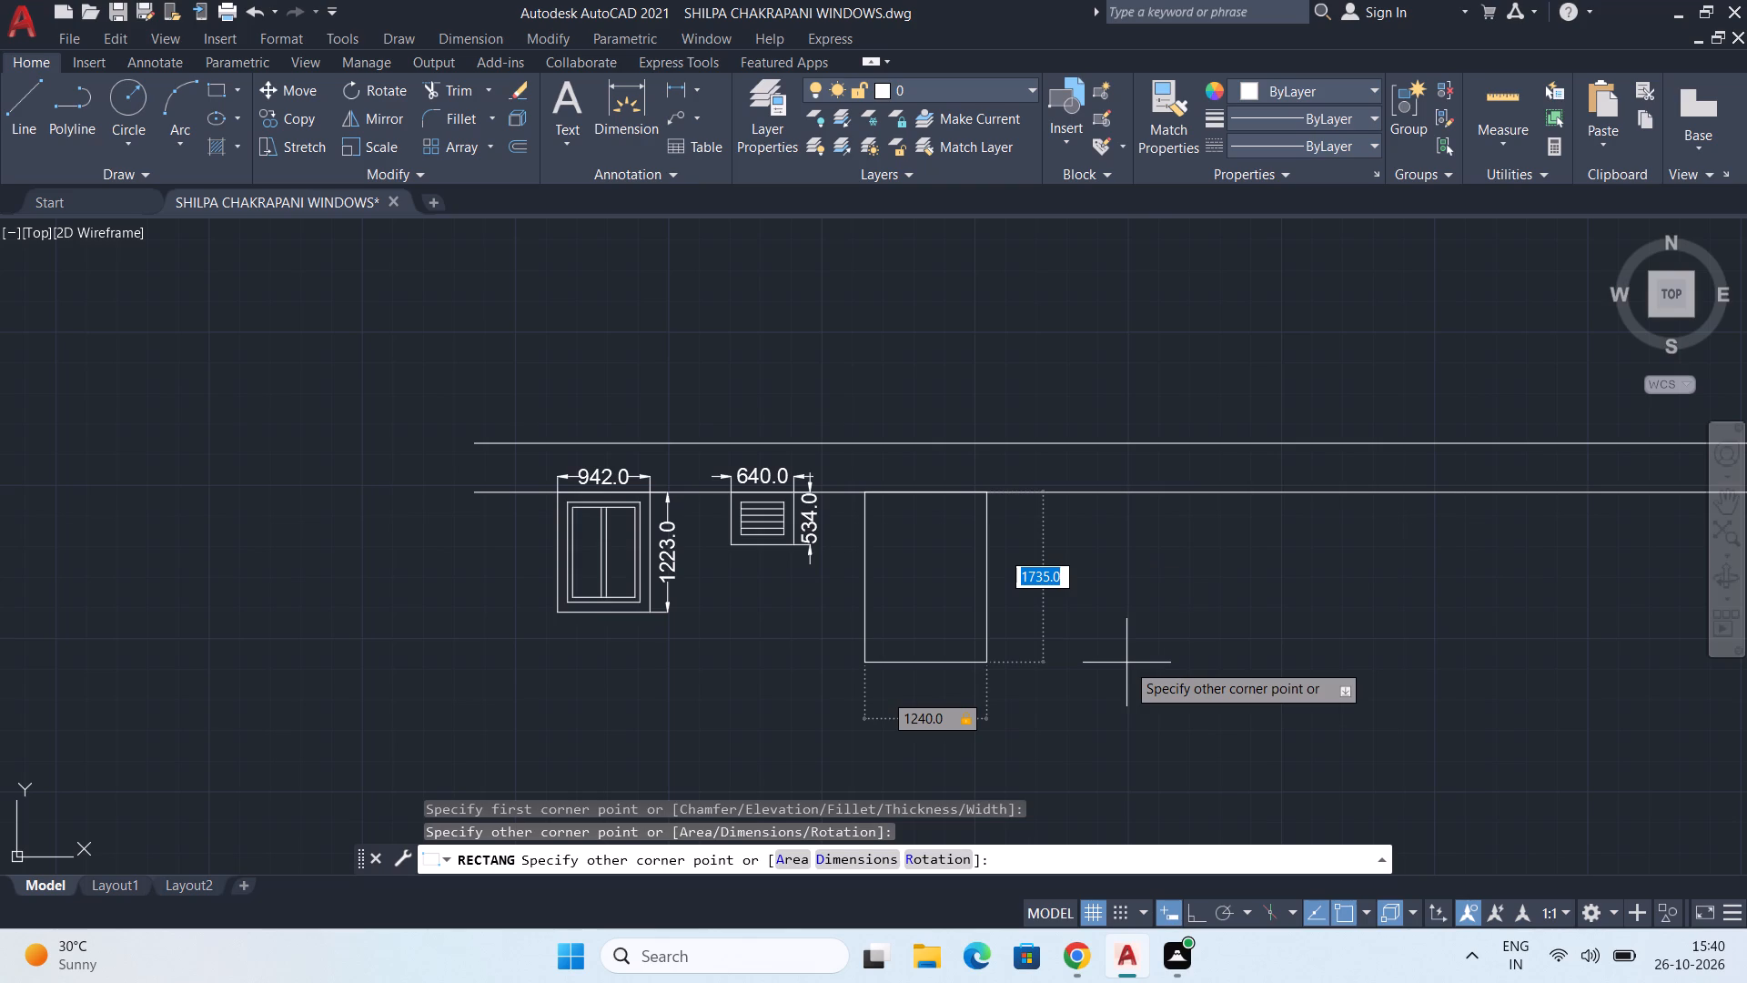
type("531")
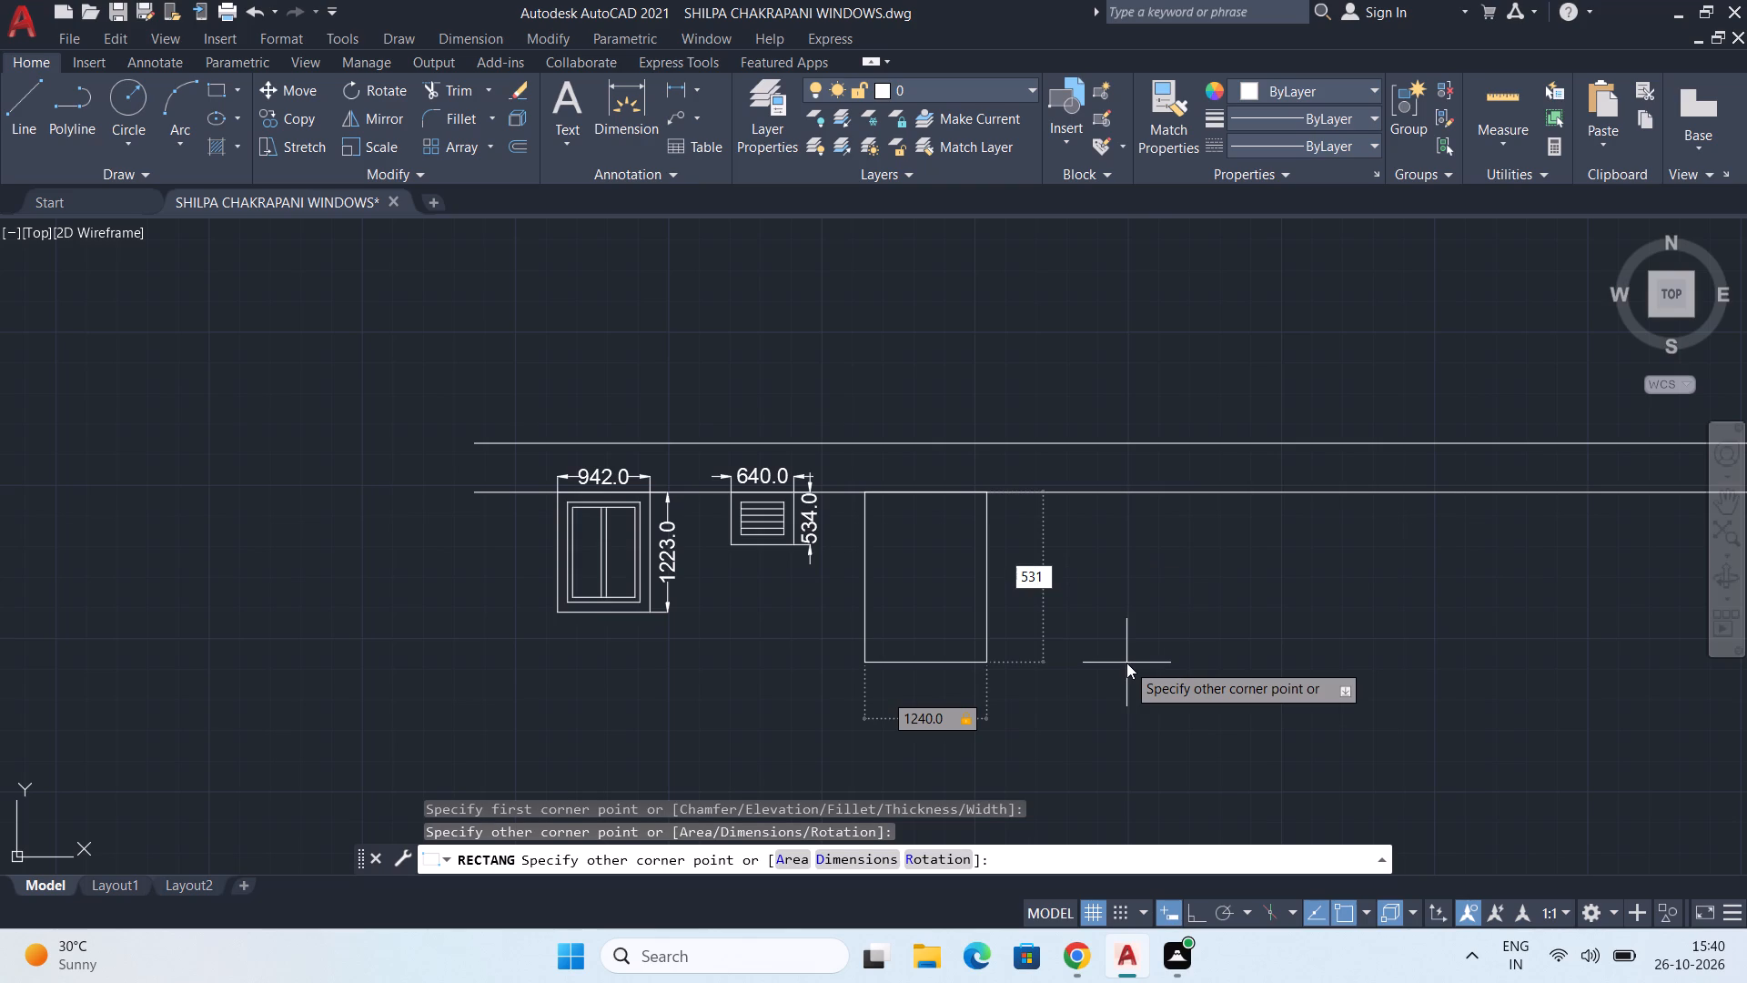
key("Return")
Offset the new rectangle inward by 101.6, and offset the resulting outline inward by 50.8.
scroll(880, 581, "up", 2)
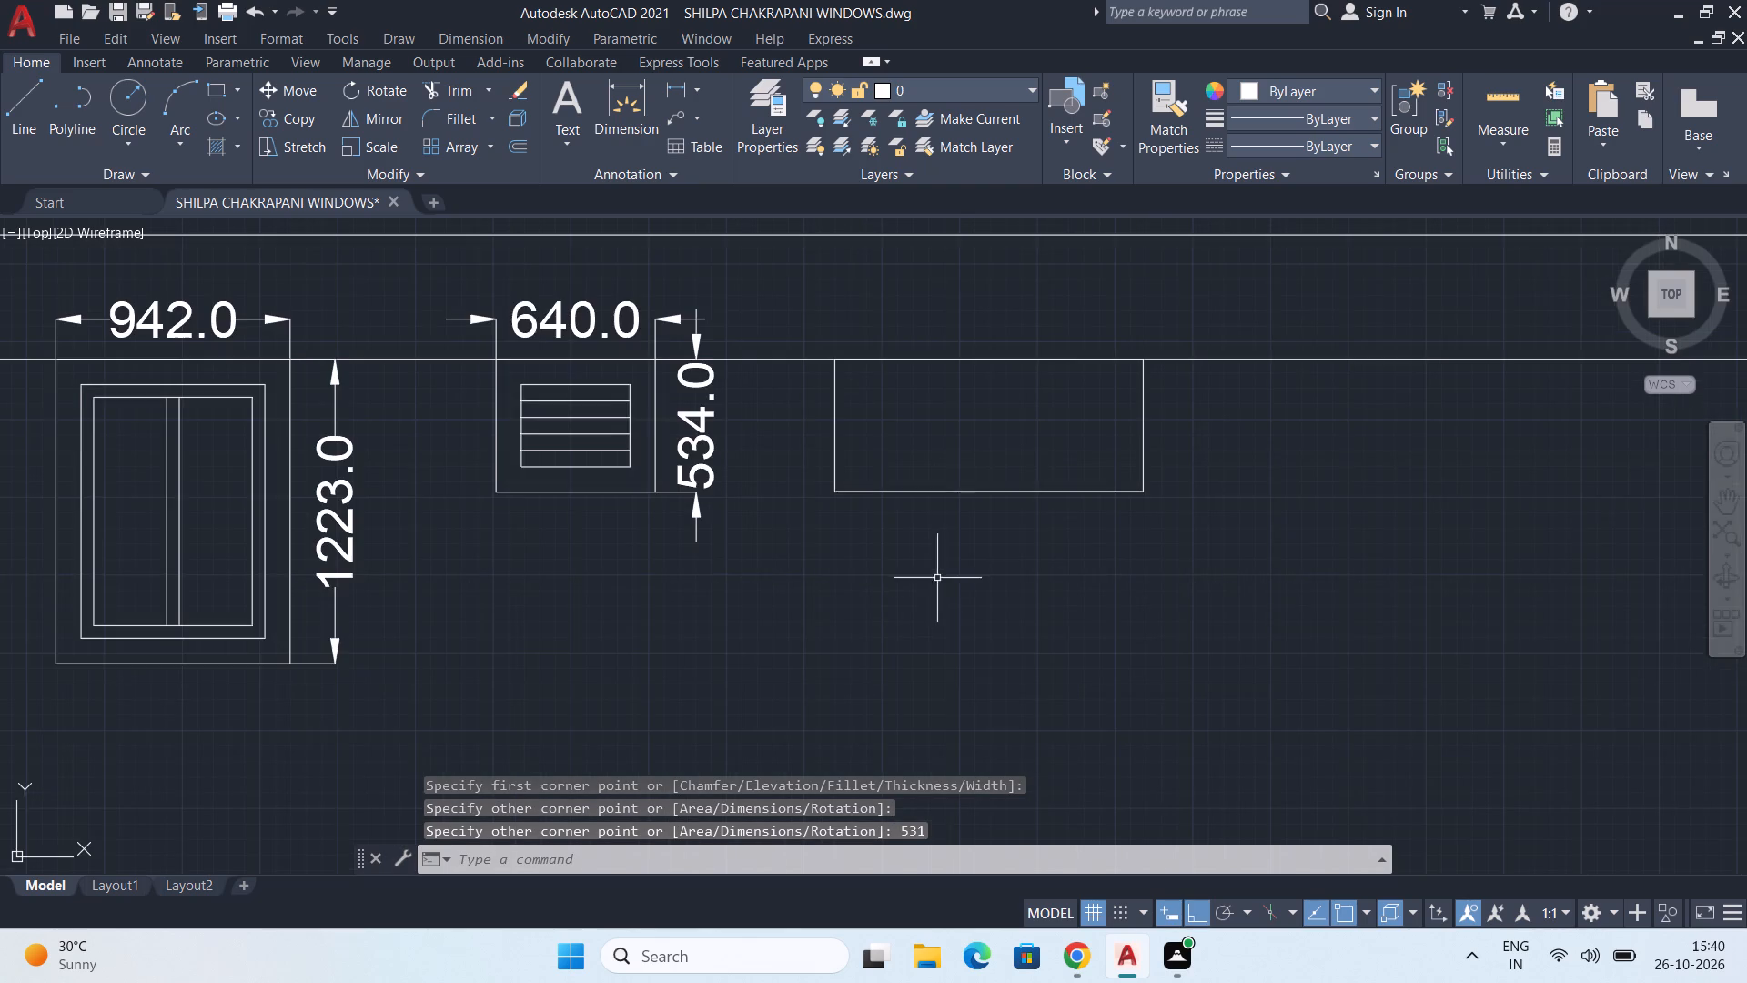
middle_click_drag(939, 576, 945, 726)
scroll(965, 654, "down", 1)
middle_click_drag(983, 653, 921, 658)
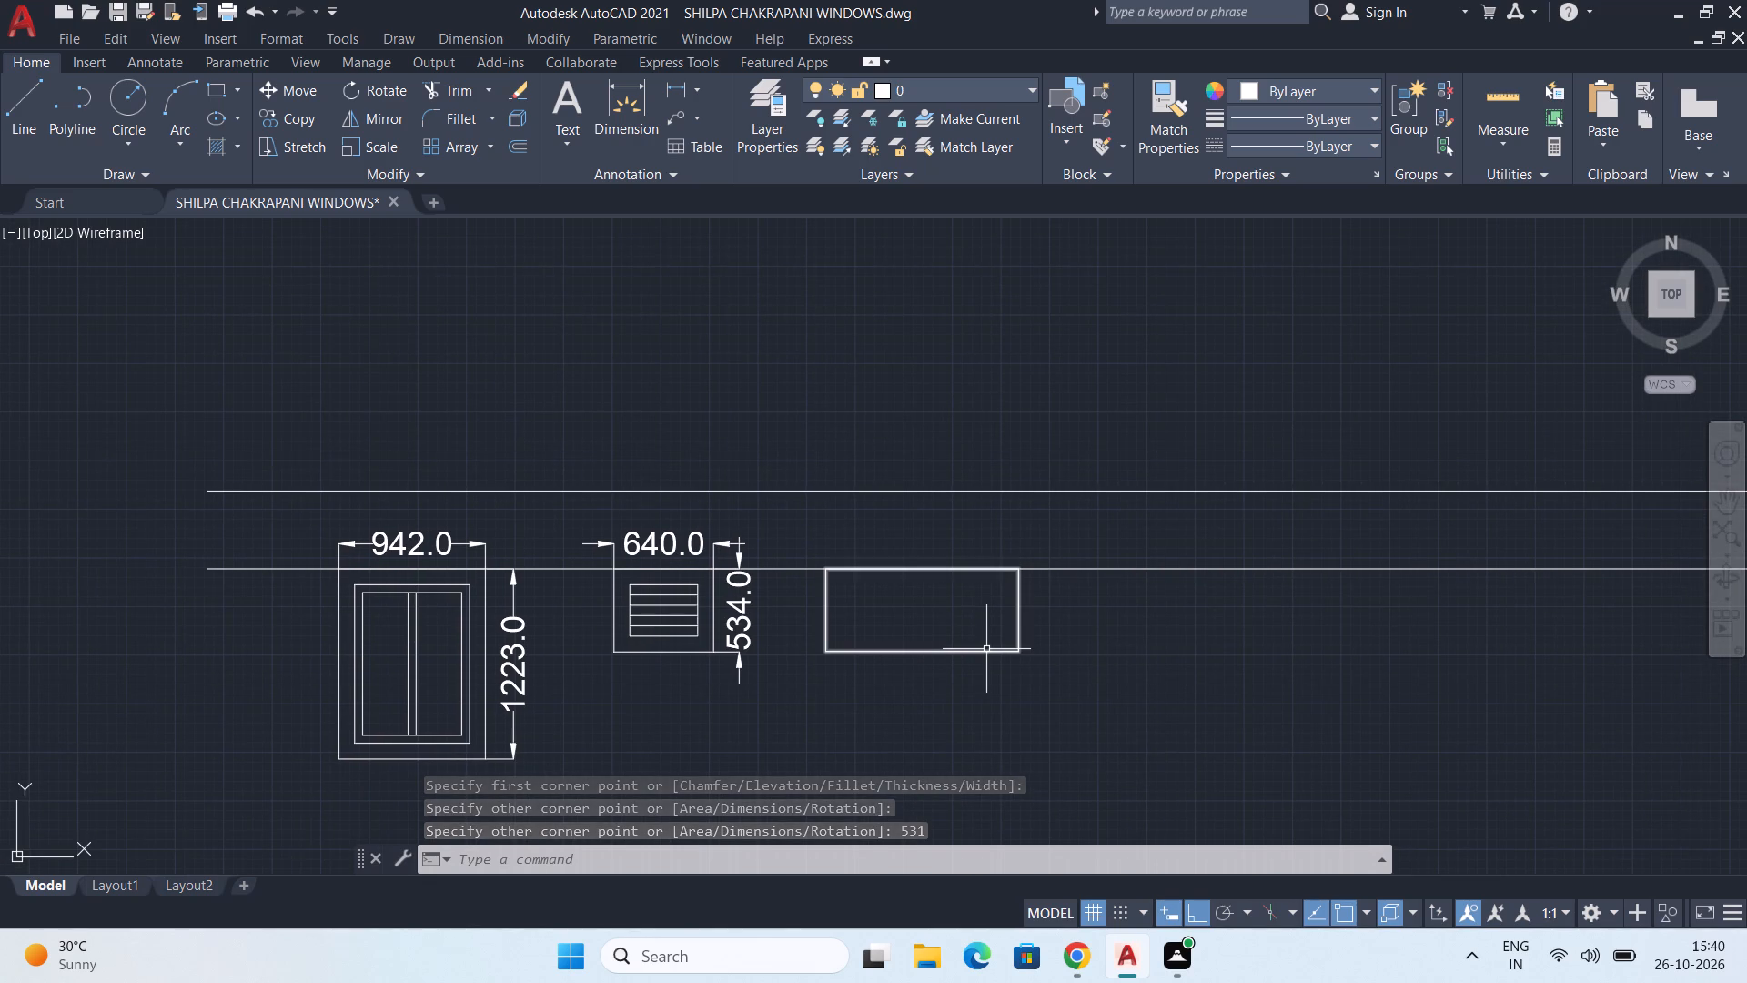
type("OFF")
key("Return")
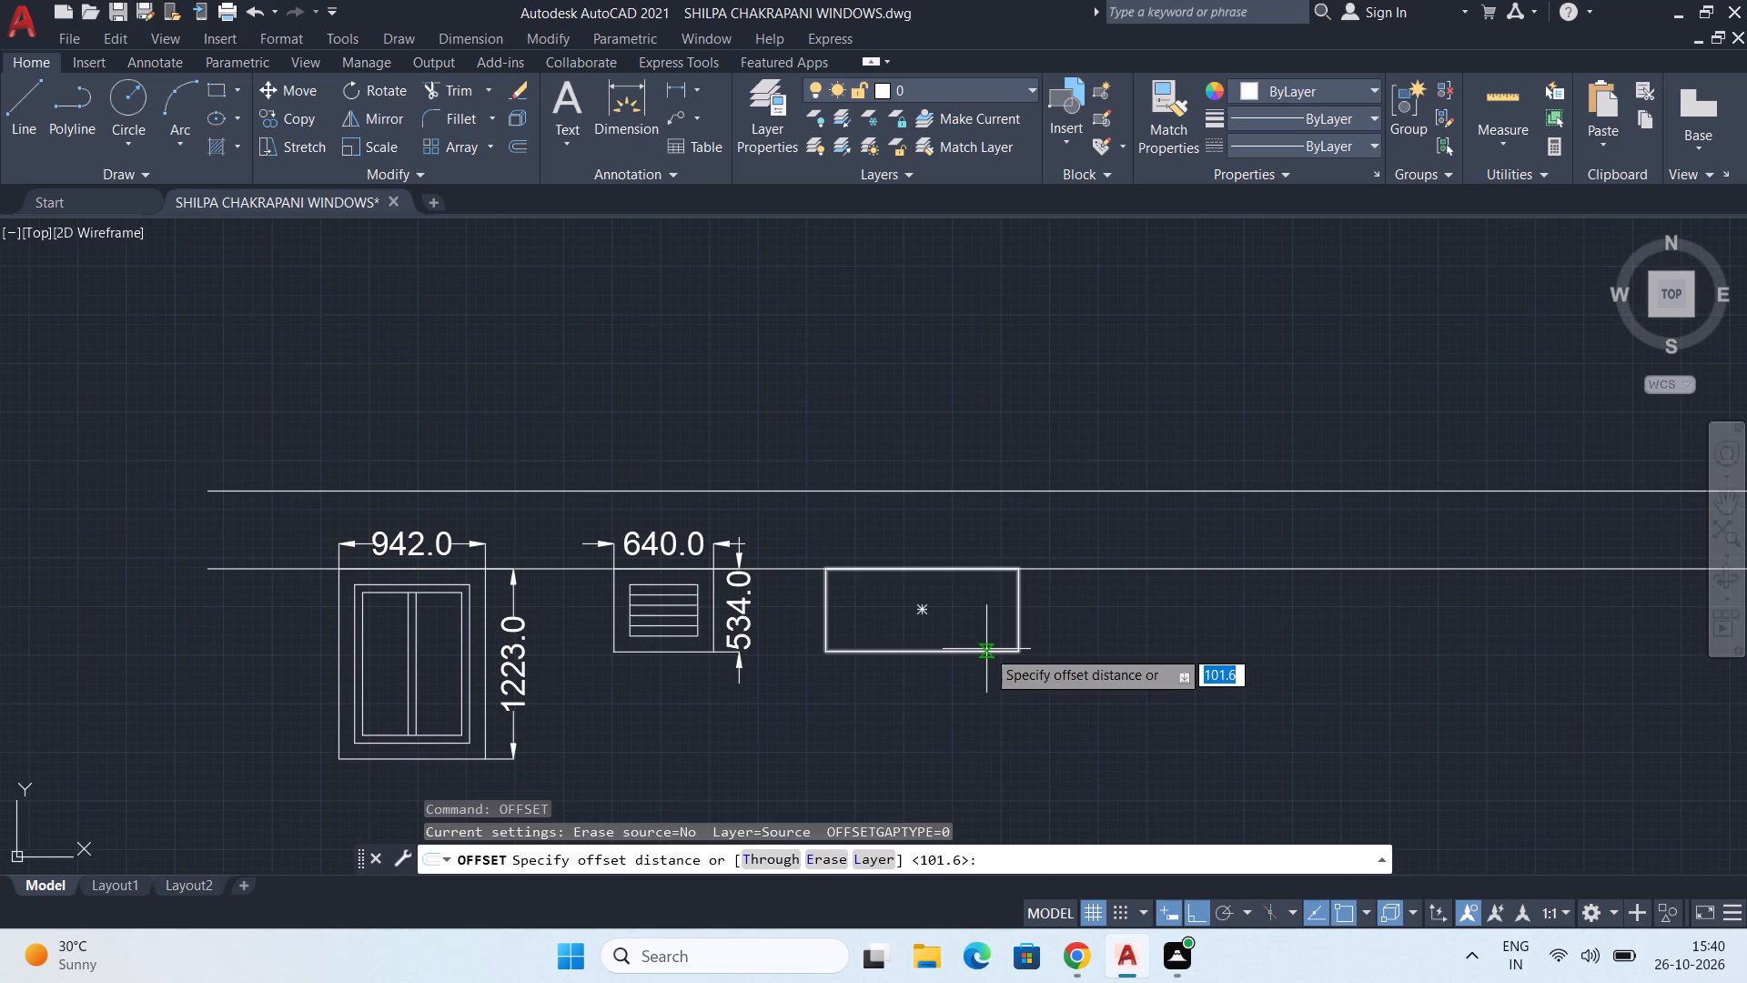
type("101.6")
key("Return")
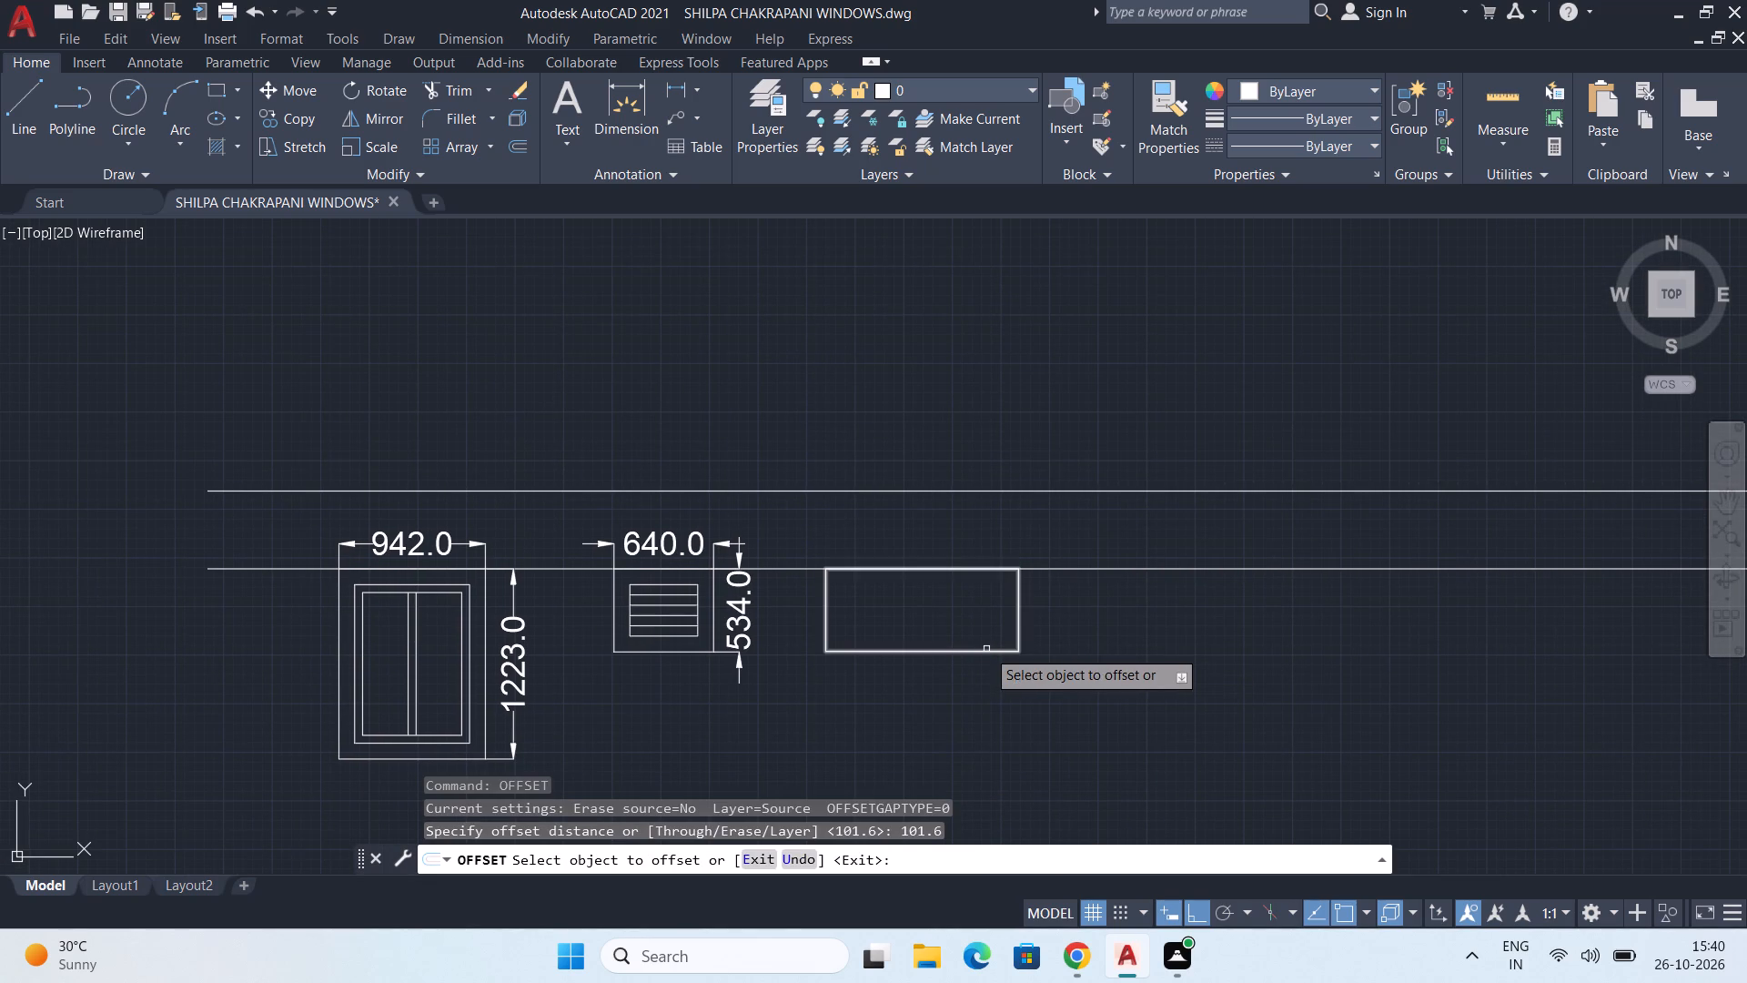
left_click(826, 623)
left_click(860, 623)
scroll(860, 623, "up", 1)
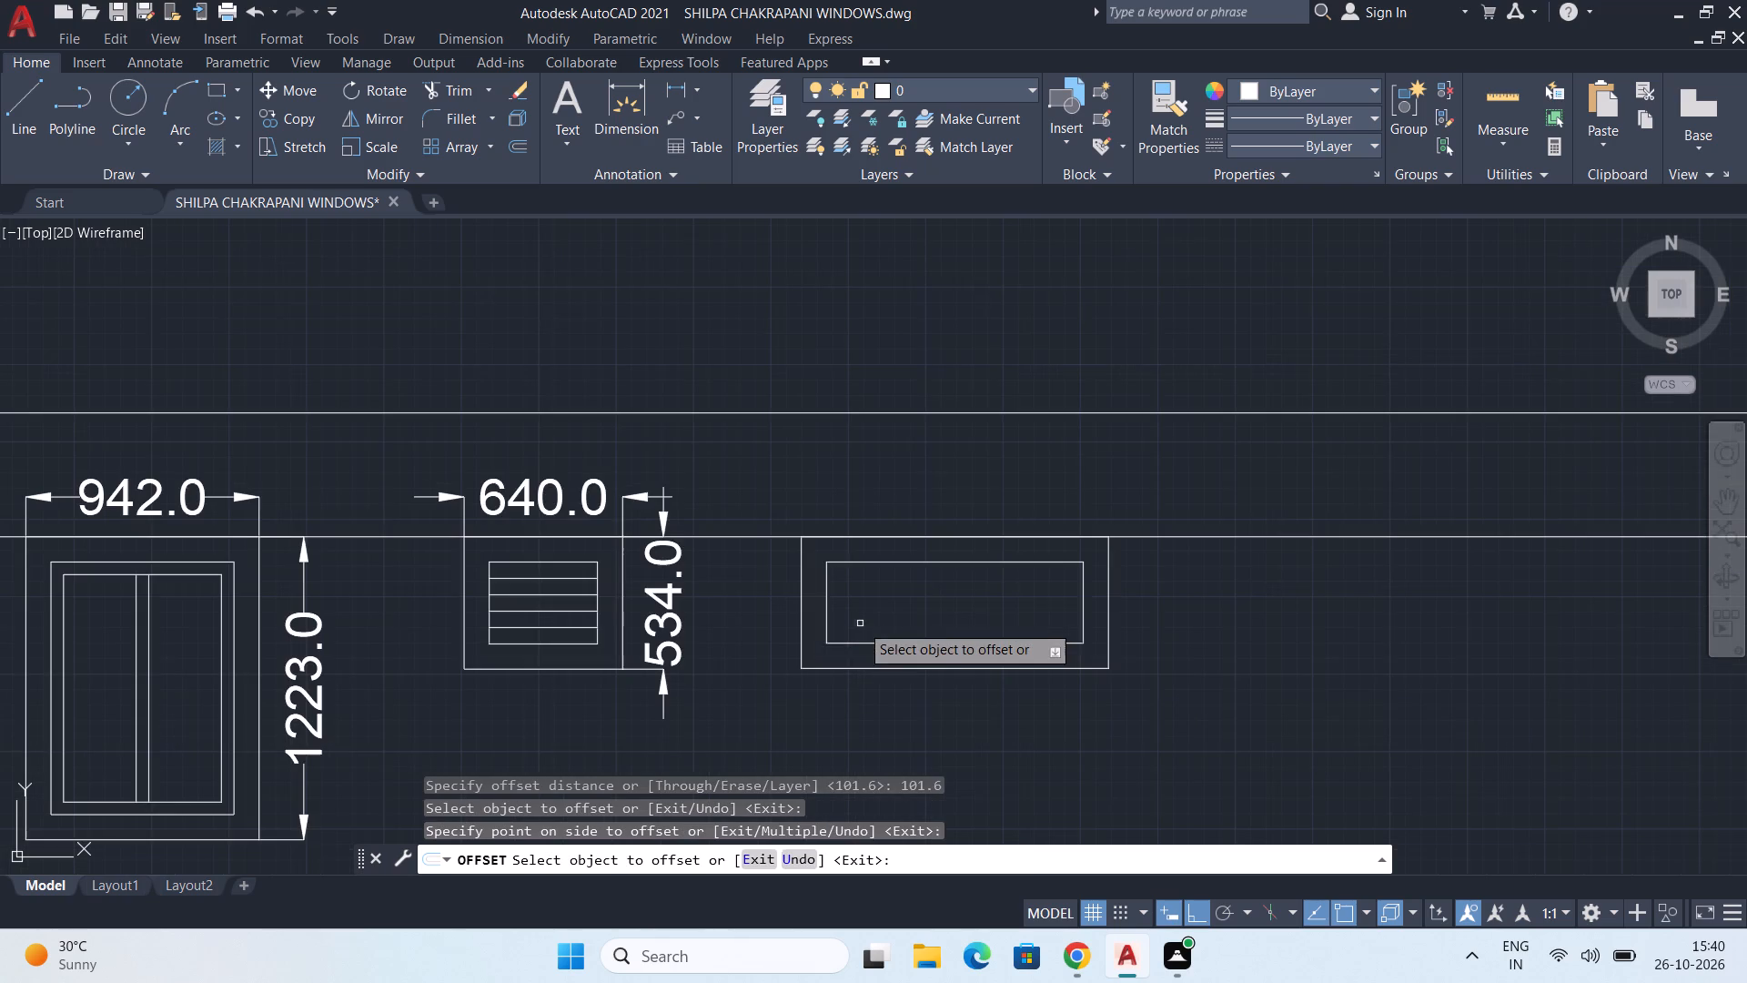
left_click(824, 622)
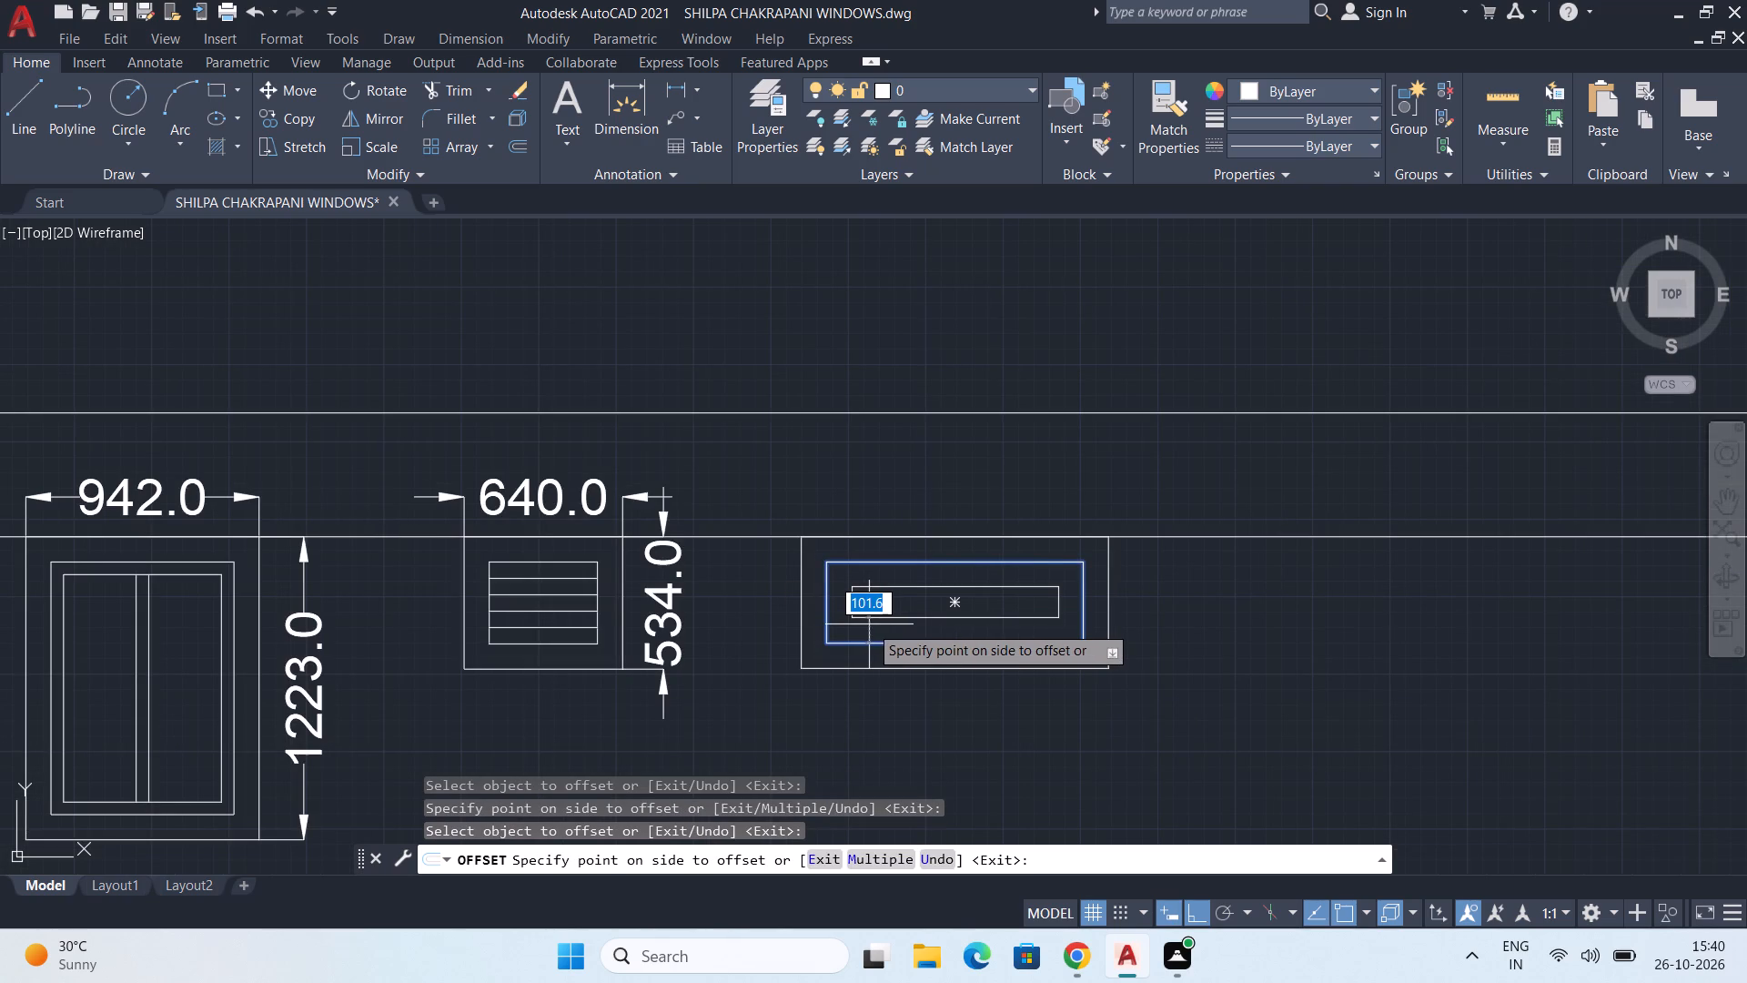
type("50.")
key("8")
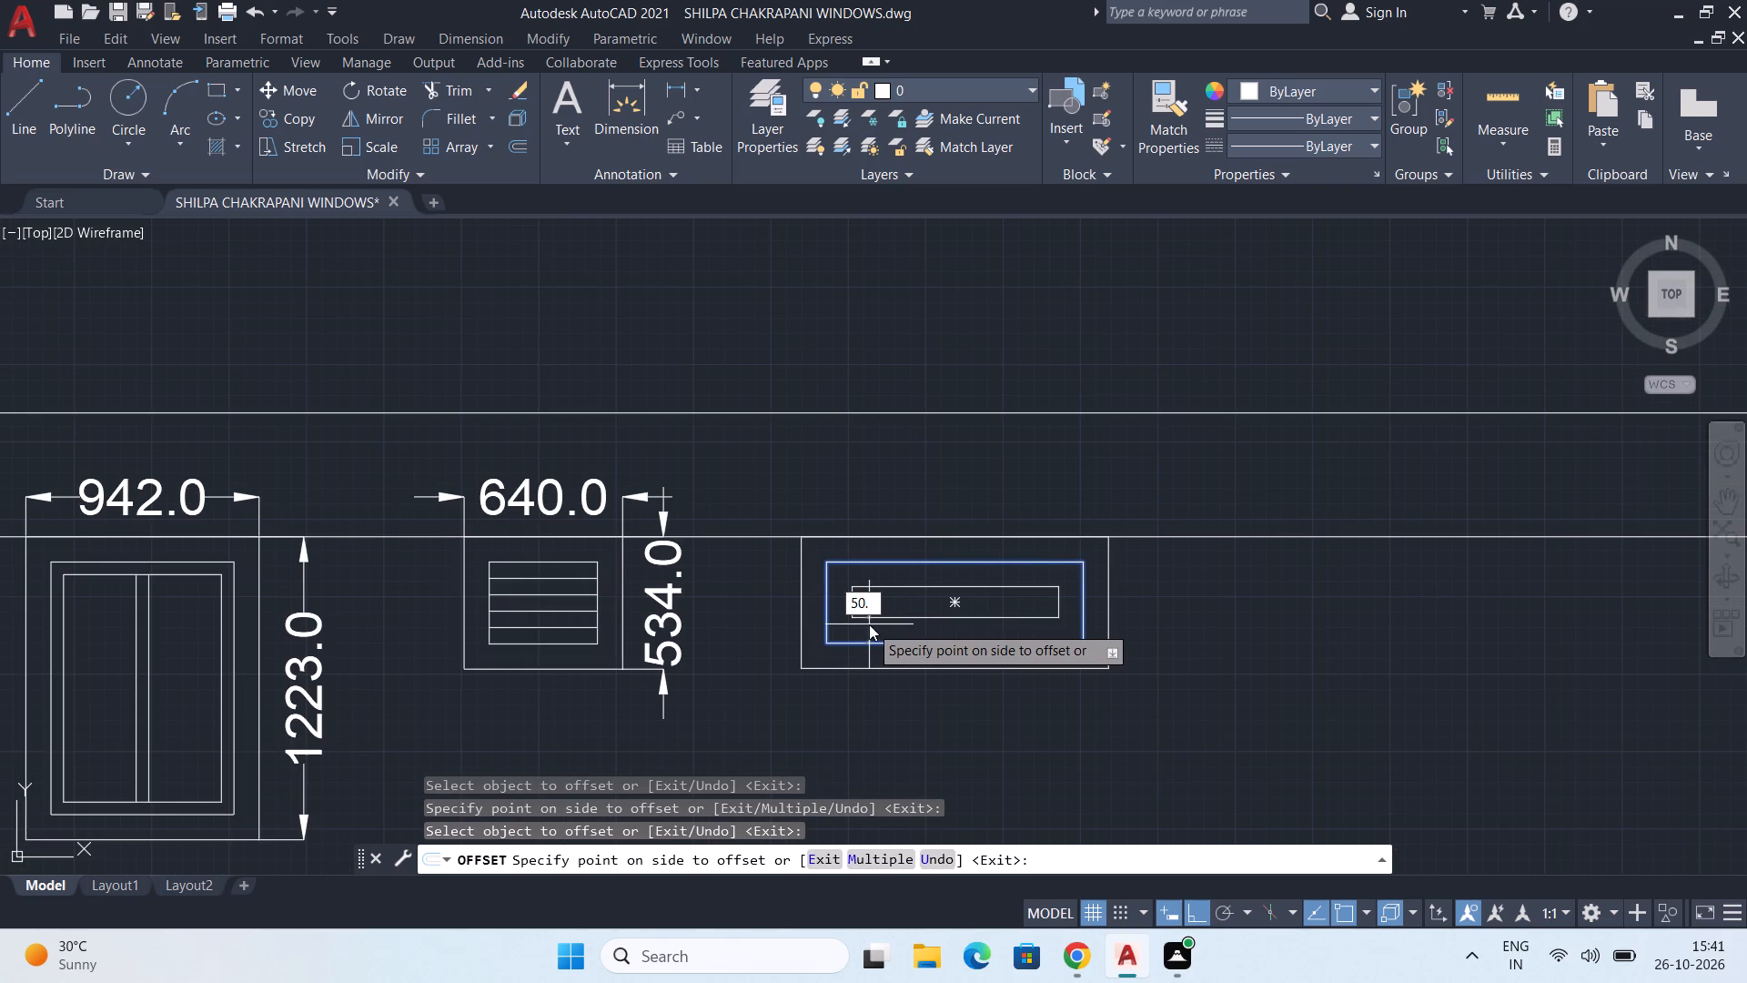
key("Return")
key("space")
Draw a vertical line across the innermost outline between the midpoints of its top and bottom edges.
key("l")
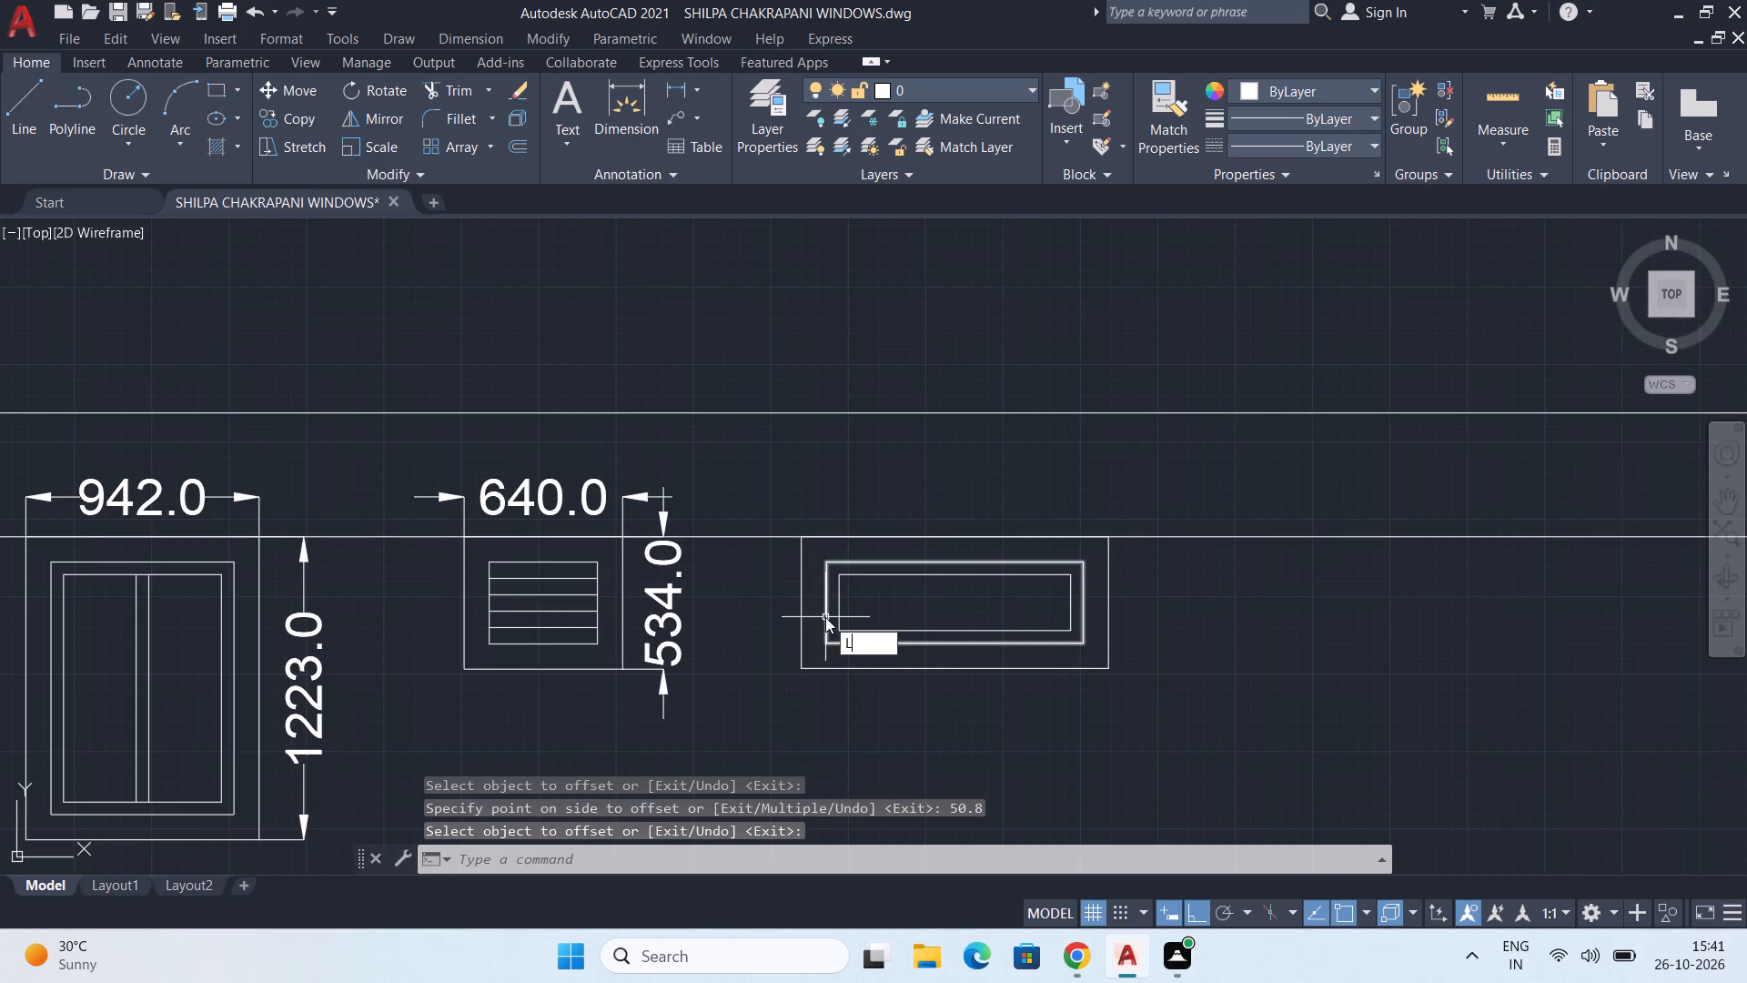
key("Return")
scroll(953, 682, "up", 1)
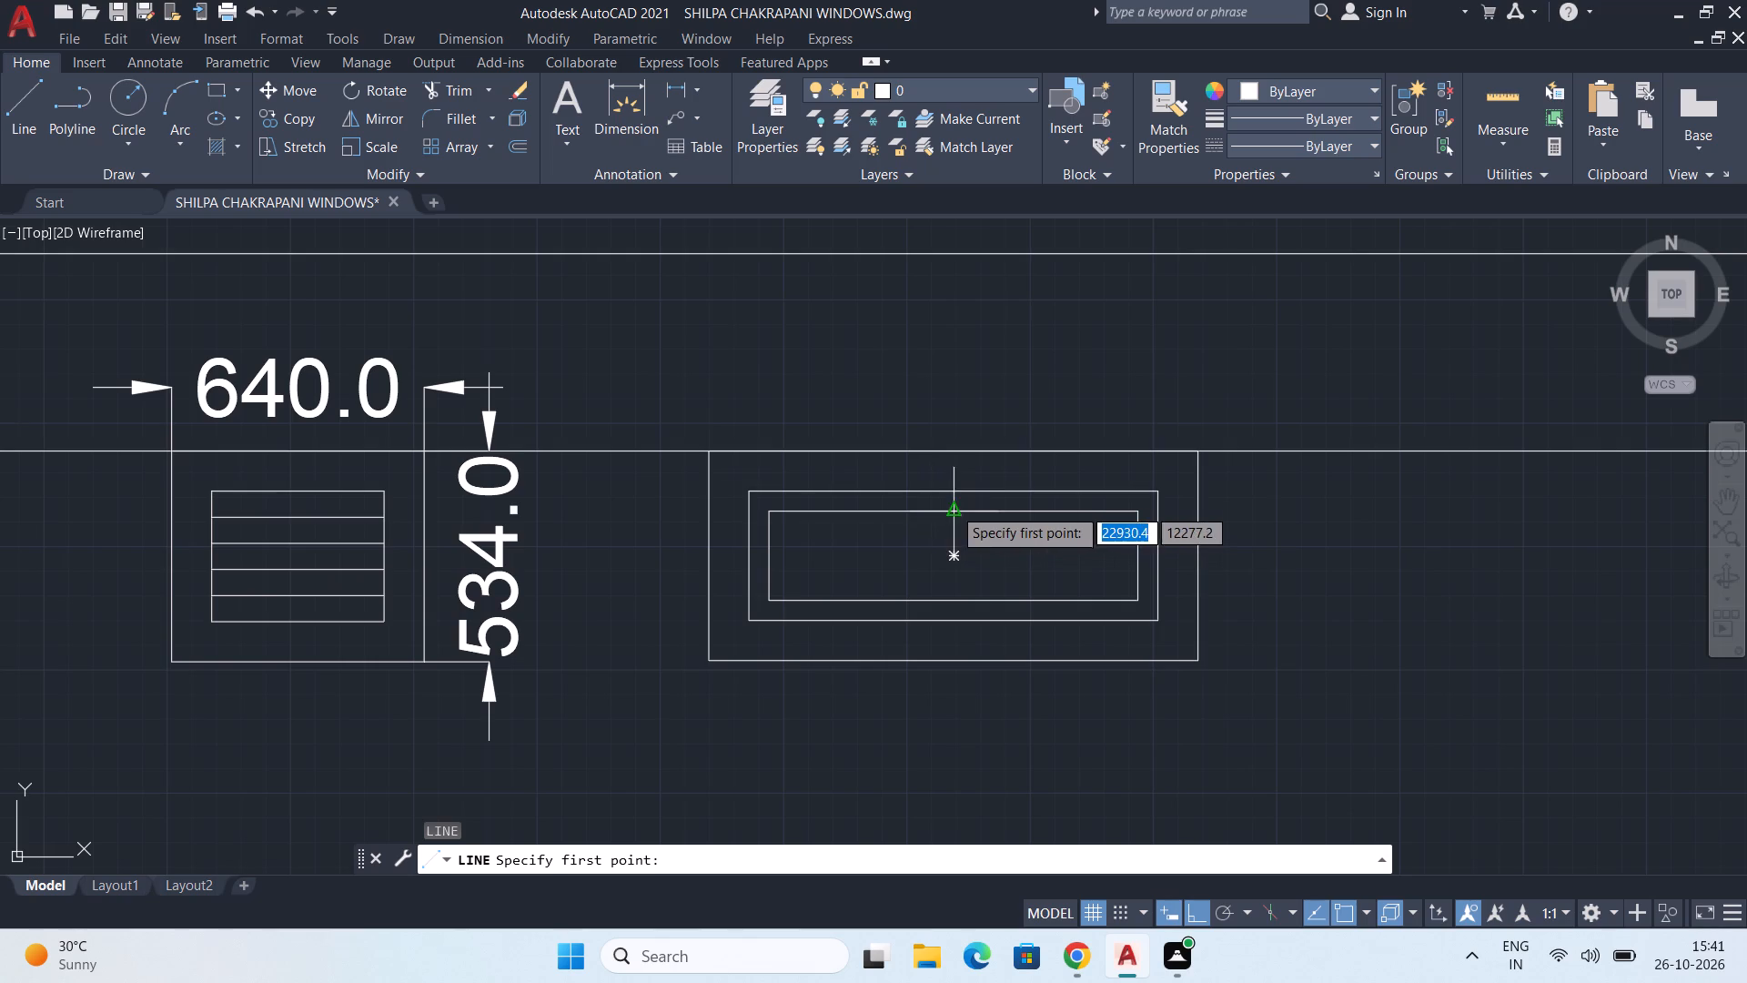
left_click(954, 511)
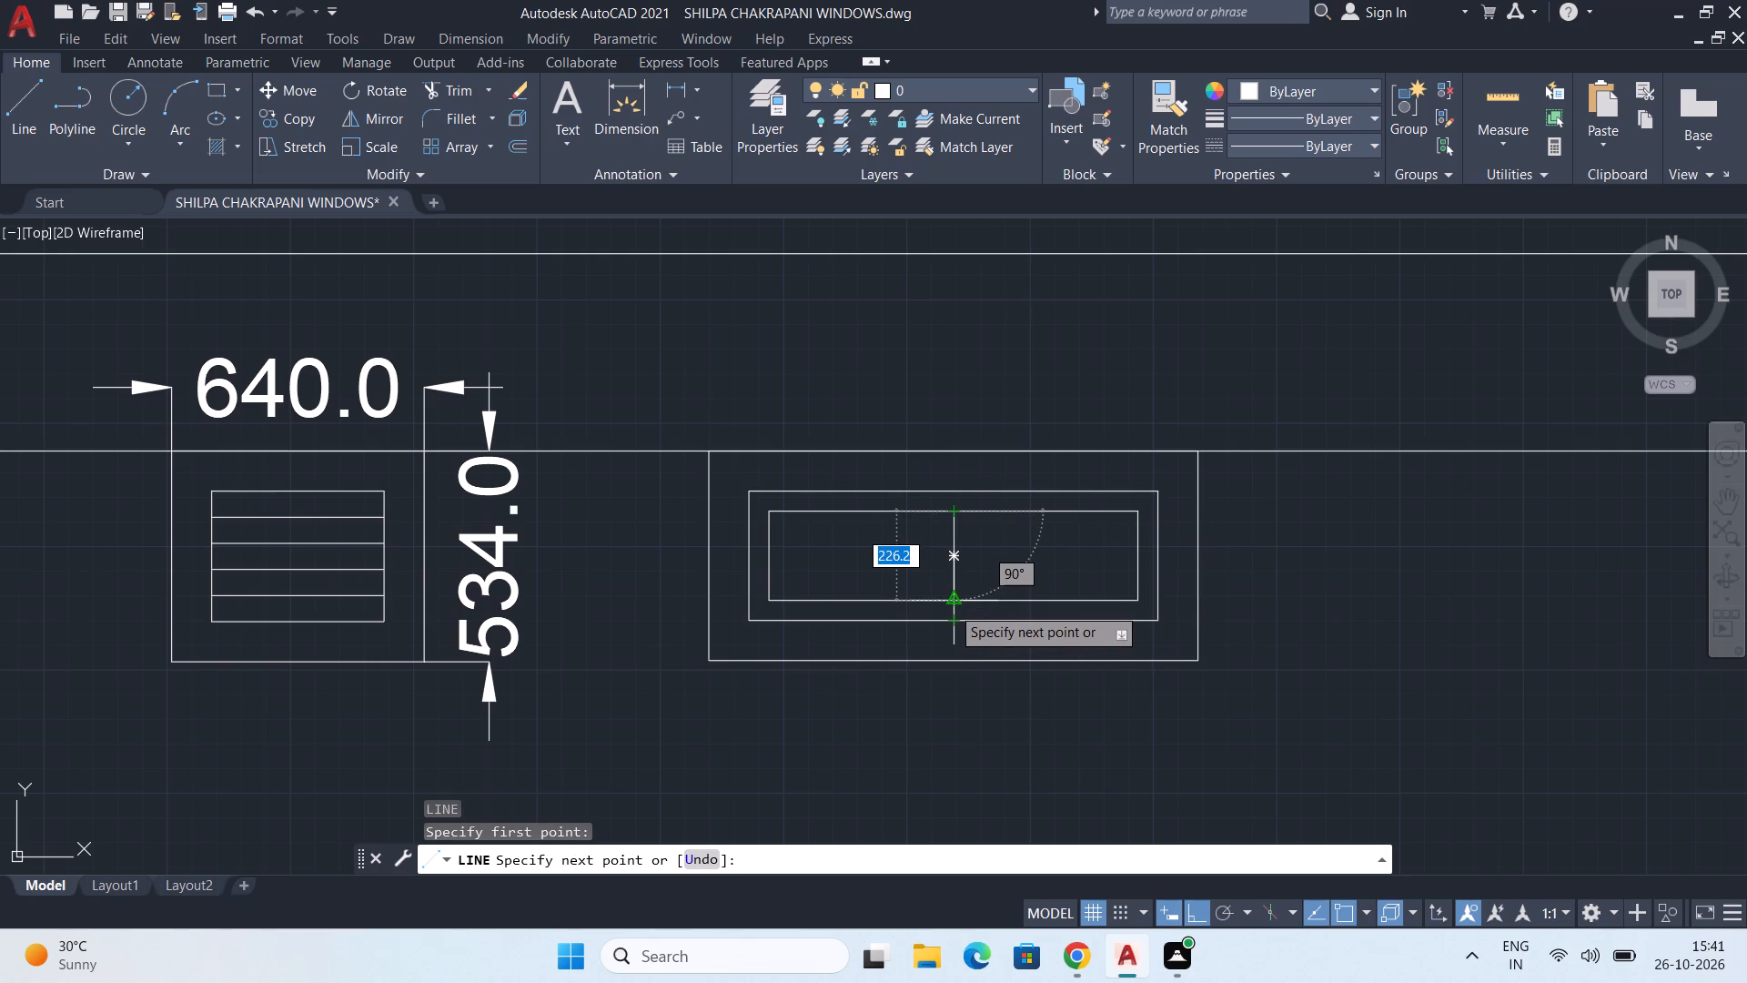
left_click(951, 606)
key("Escape")
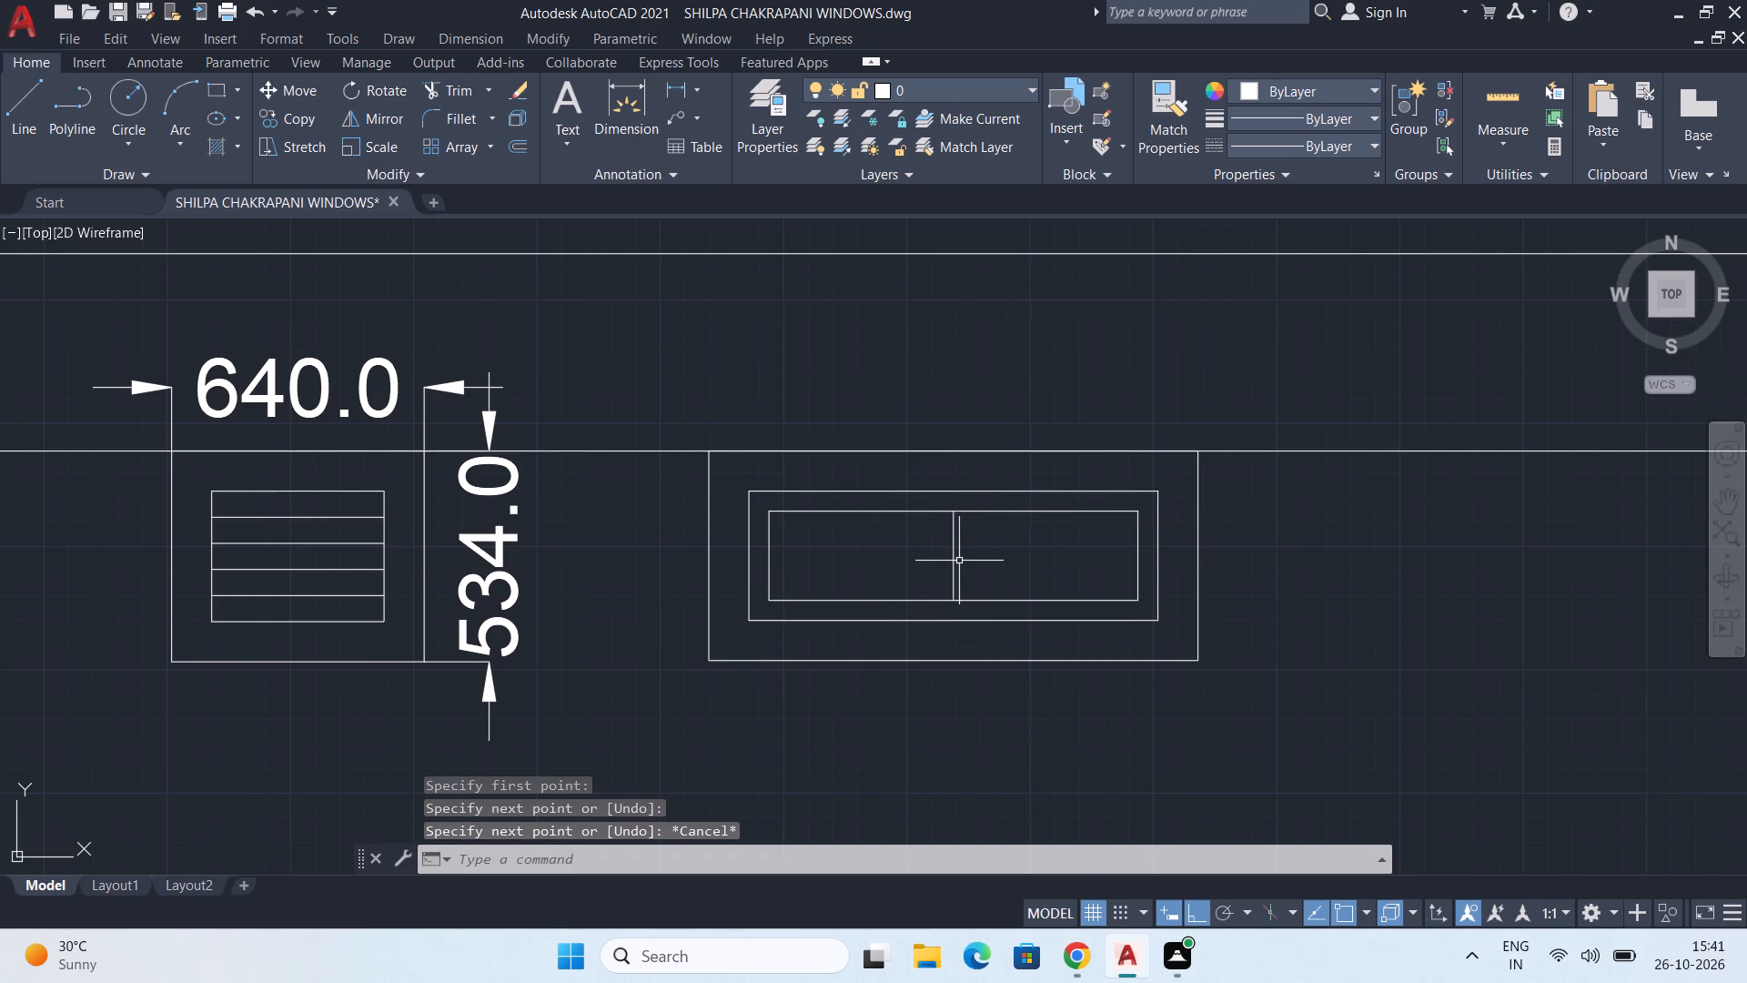
Offset the vertical centre line by 25.4 to each side to form the window's mullion.
type("OFF")
key("Return")
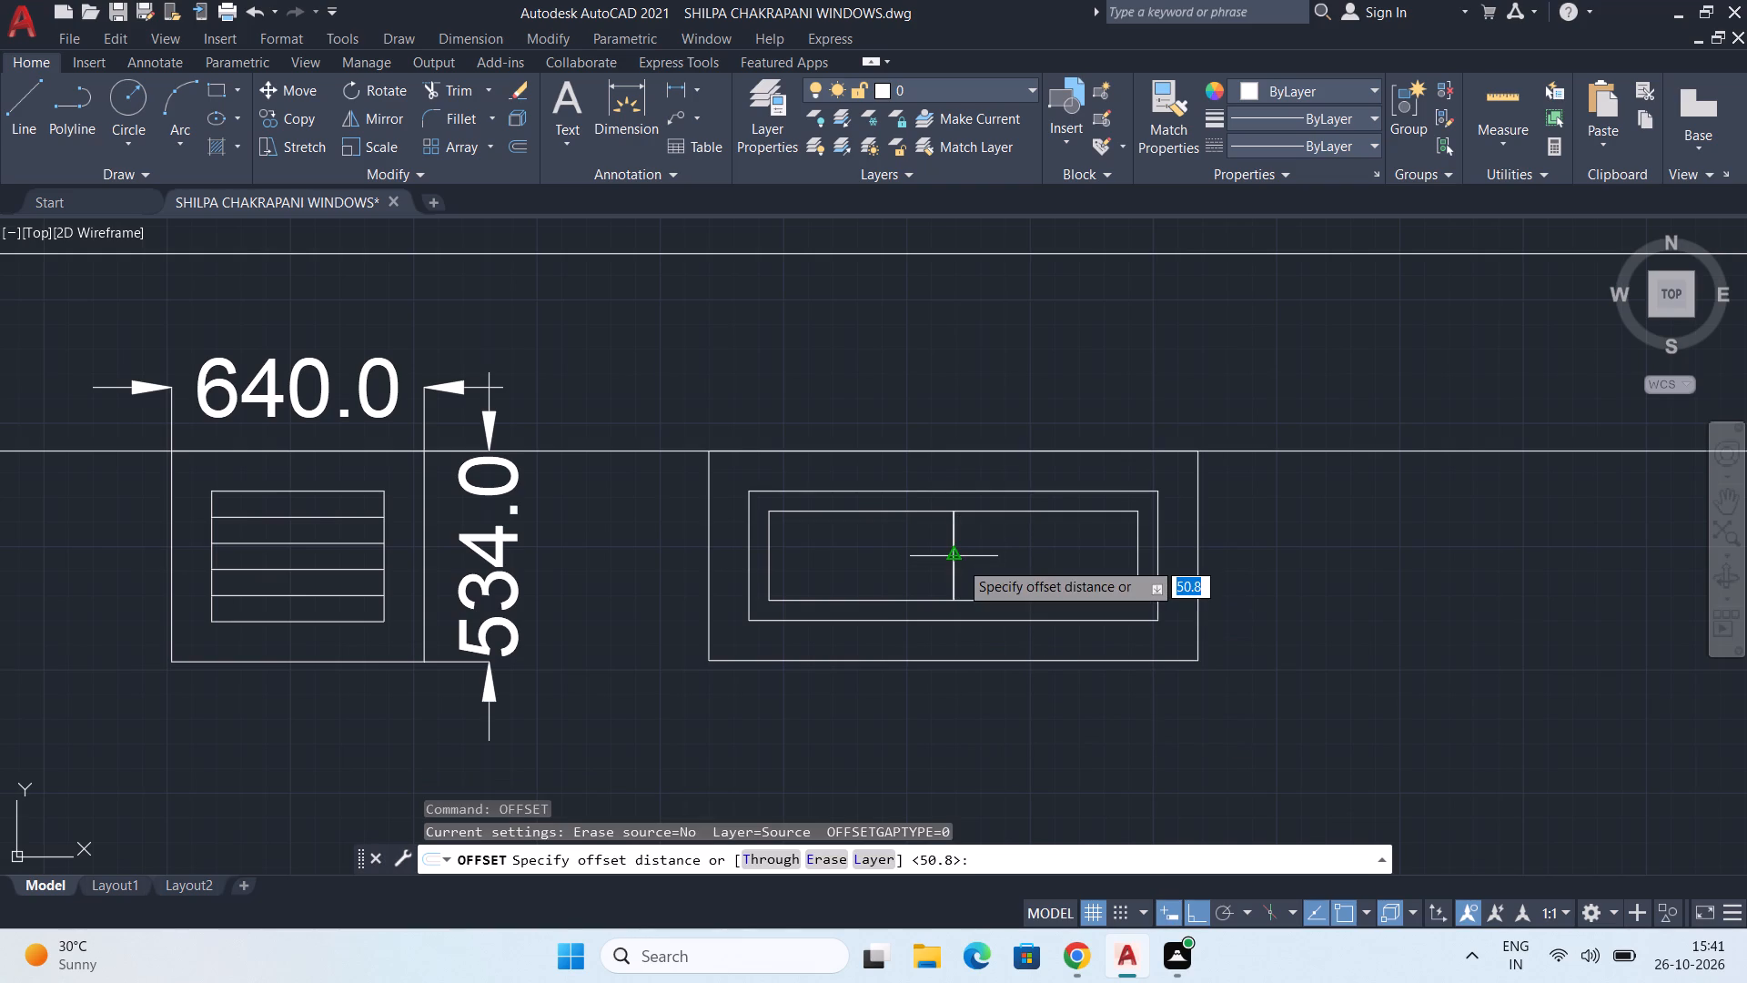
type("25.")
key("4")
key("Return")
scroll(953, 561, "up", 2)
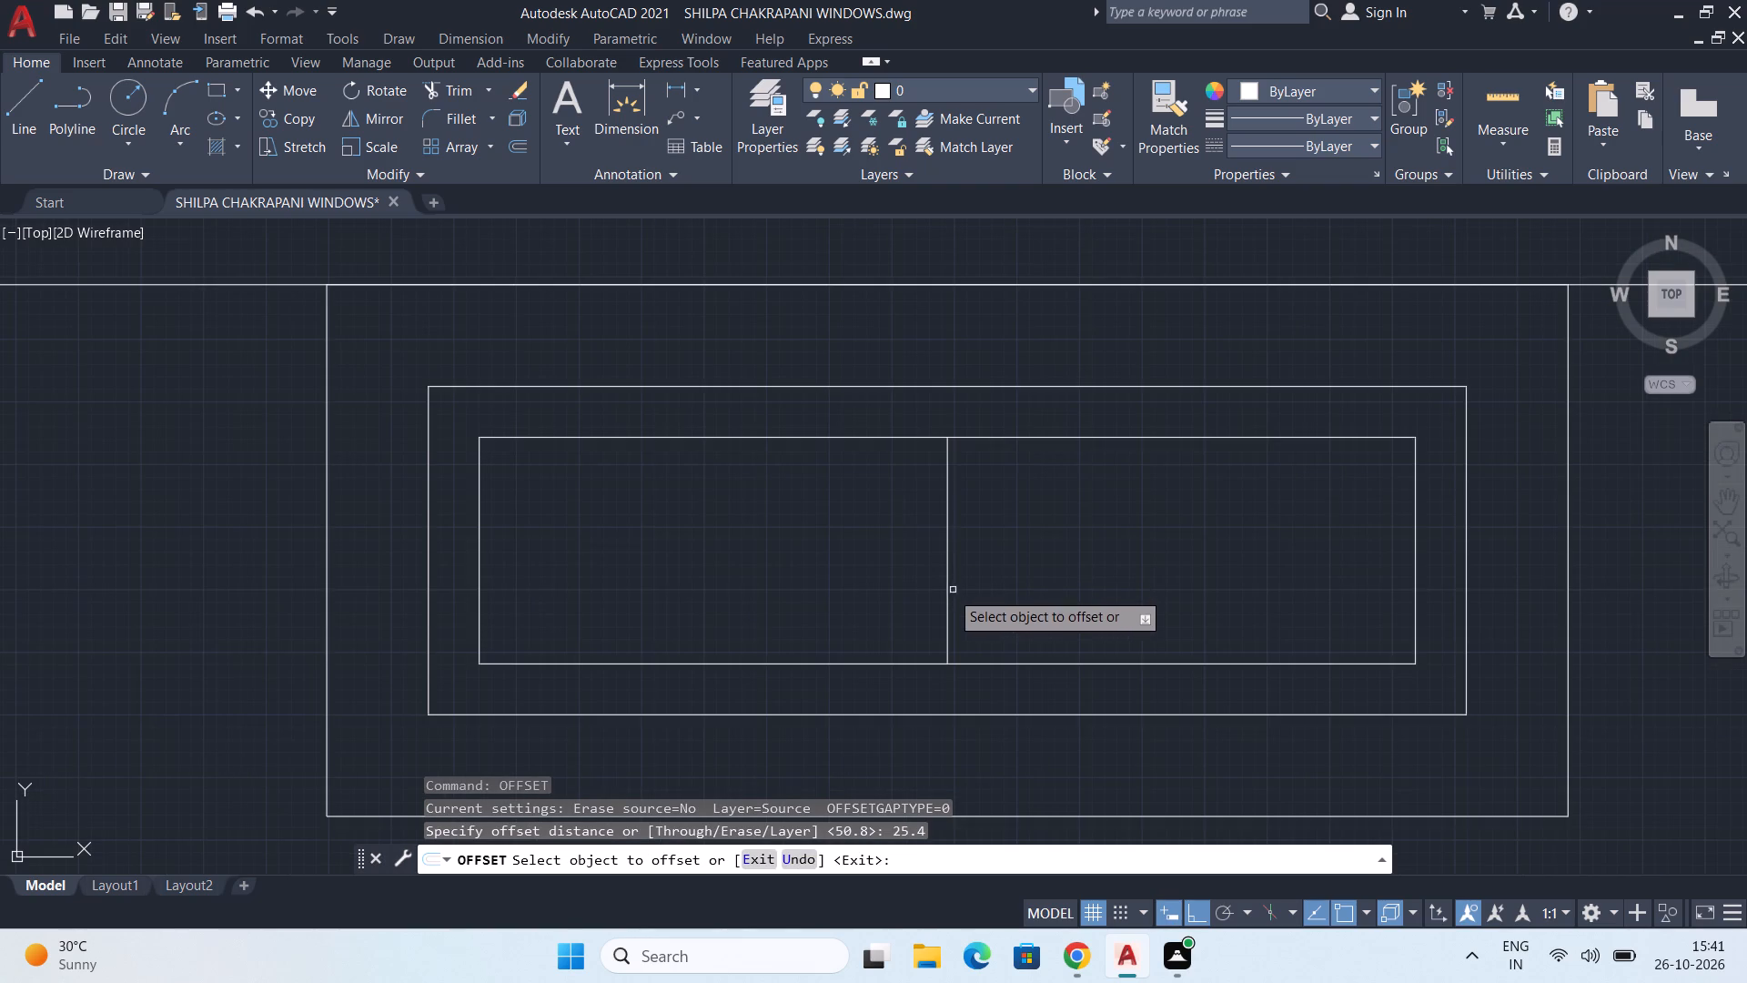
left_click(947, 610)
left_click(1025, 593)
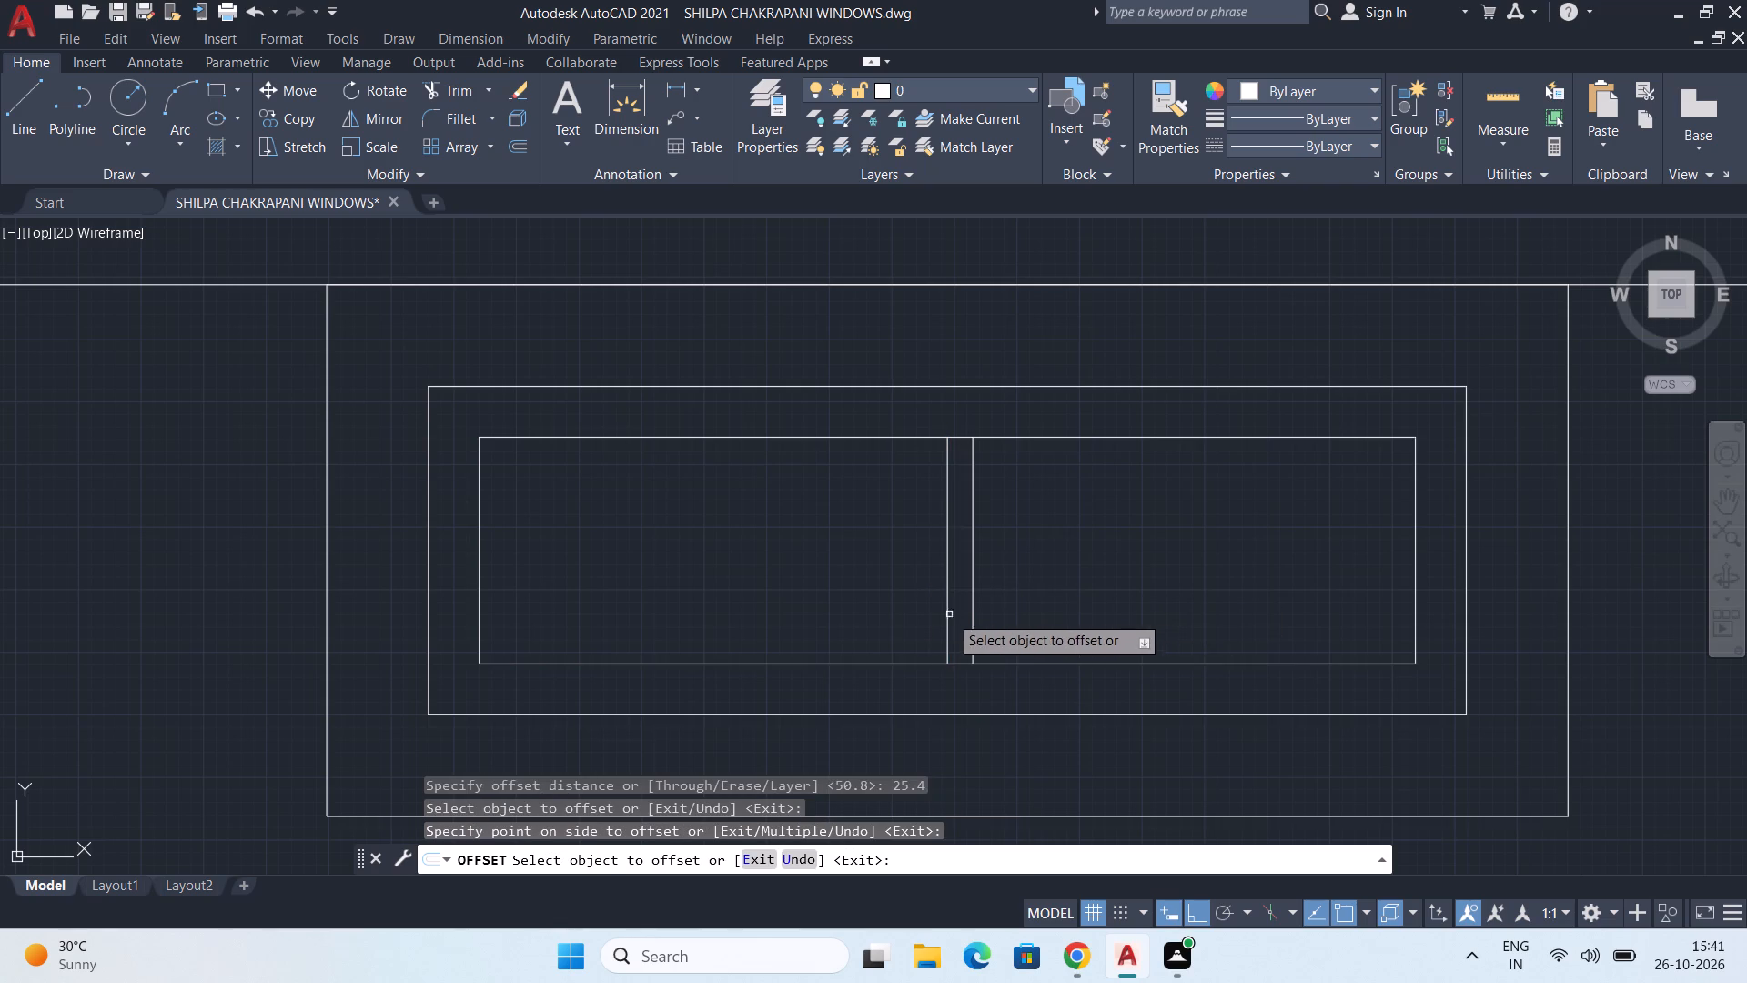
left_click(947, 627)
left_click(869, 617)
key("space")
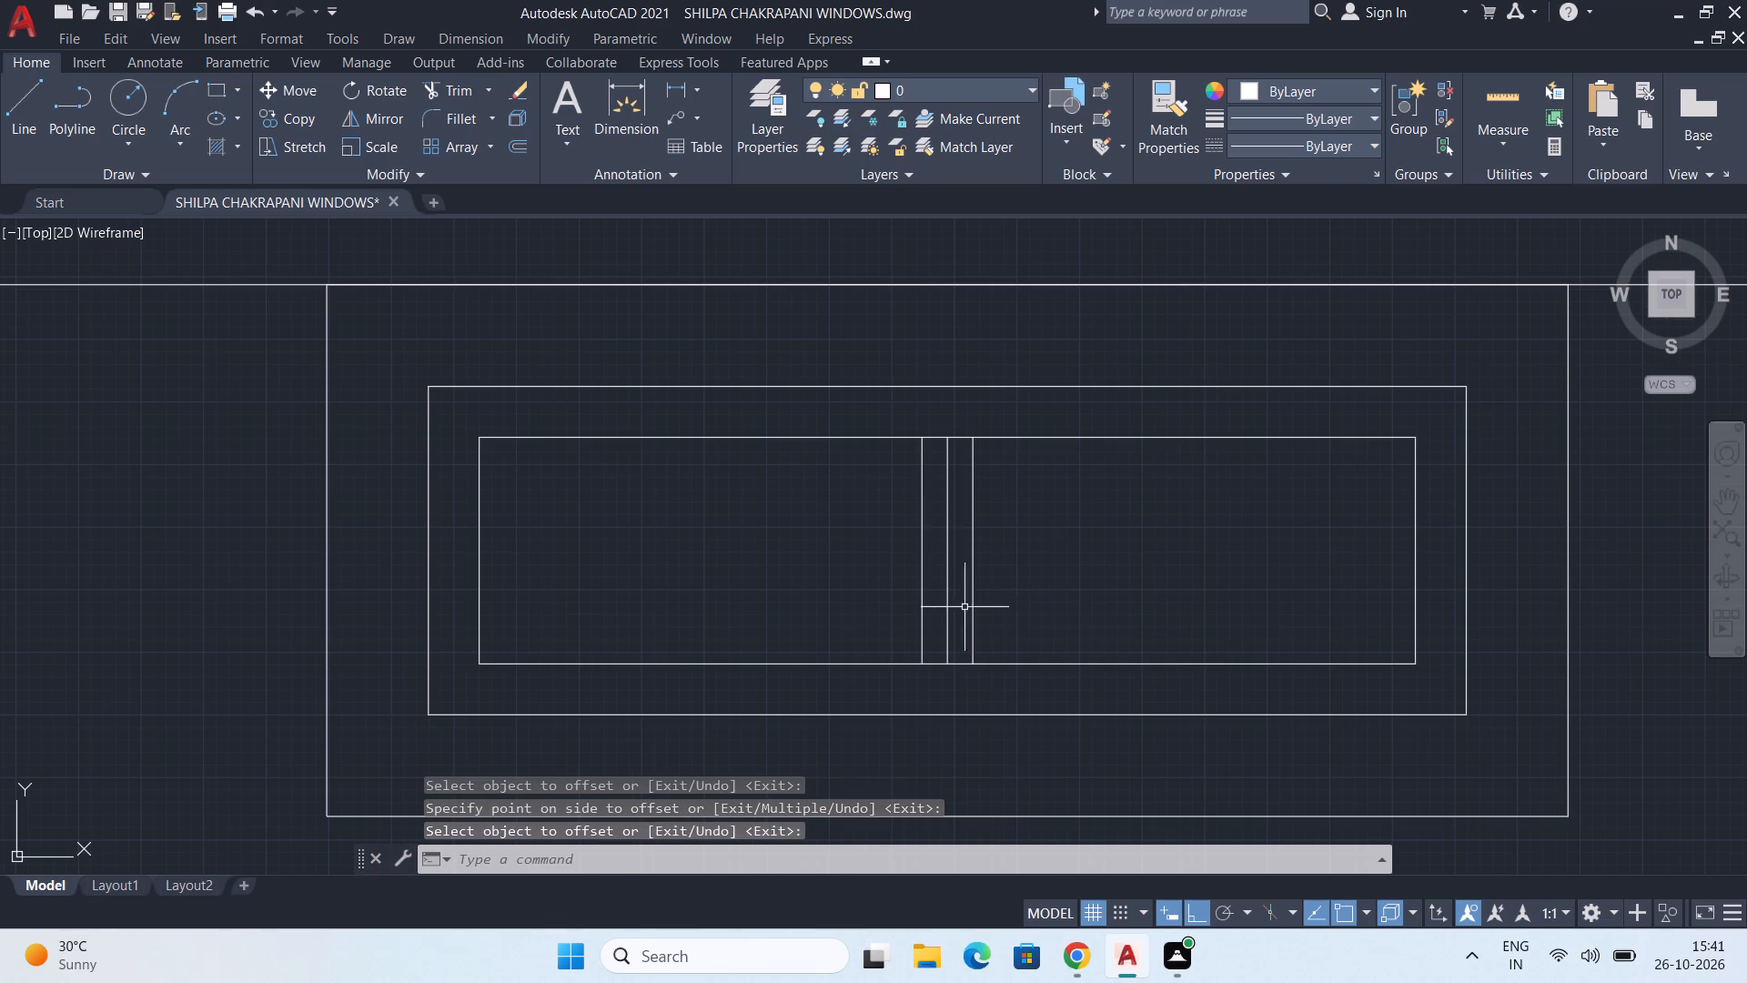
Delete the original centre line between the two mullion lines.
left_click(948, 596)
key("Delete")
Add a linear dimension for the new two-pane window's overall width above the third row's lower guide line.
scroll(946, 583, "down", 2)
middle_click_drag(973, 573, 793, 581)
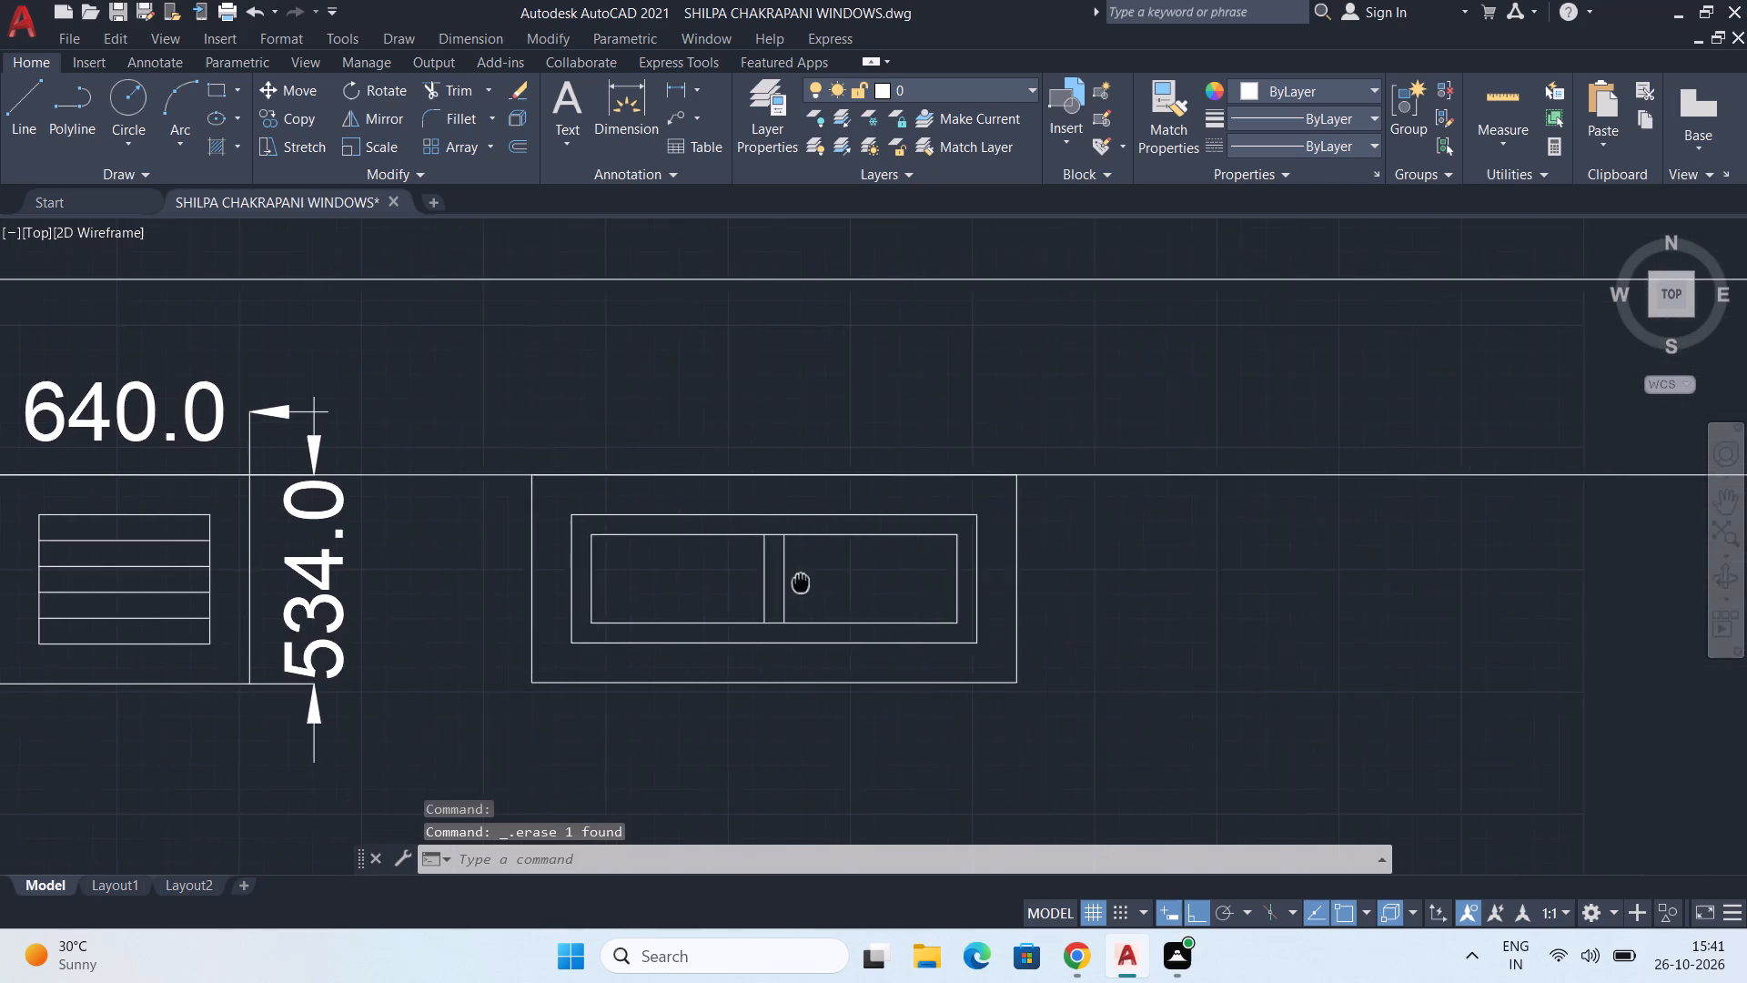
middle_click_drag(793, 581, 783, 577)
scroll(785, 580, "down", 1)
left_click(687, 93)
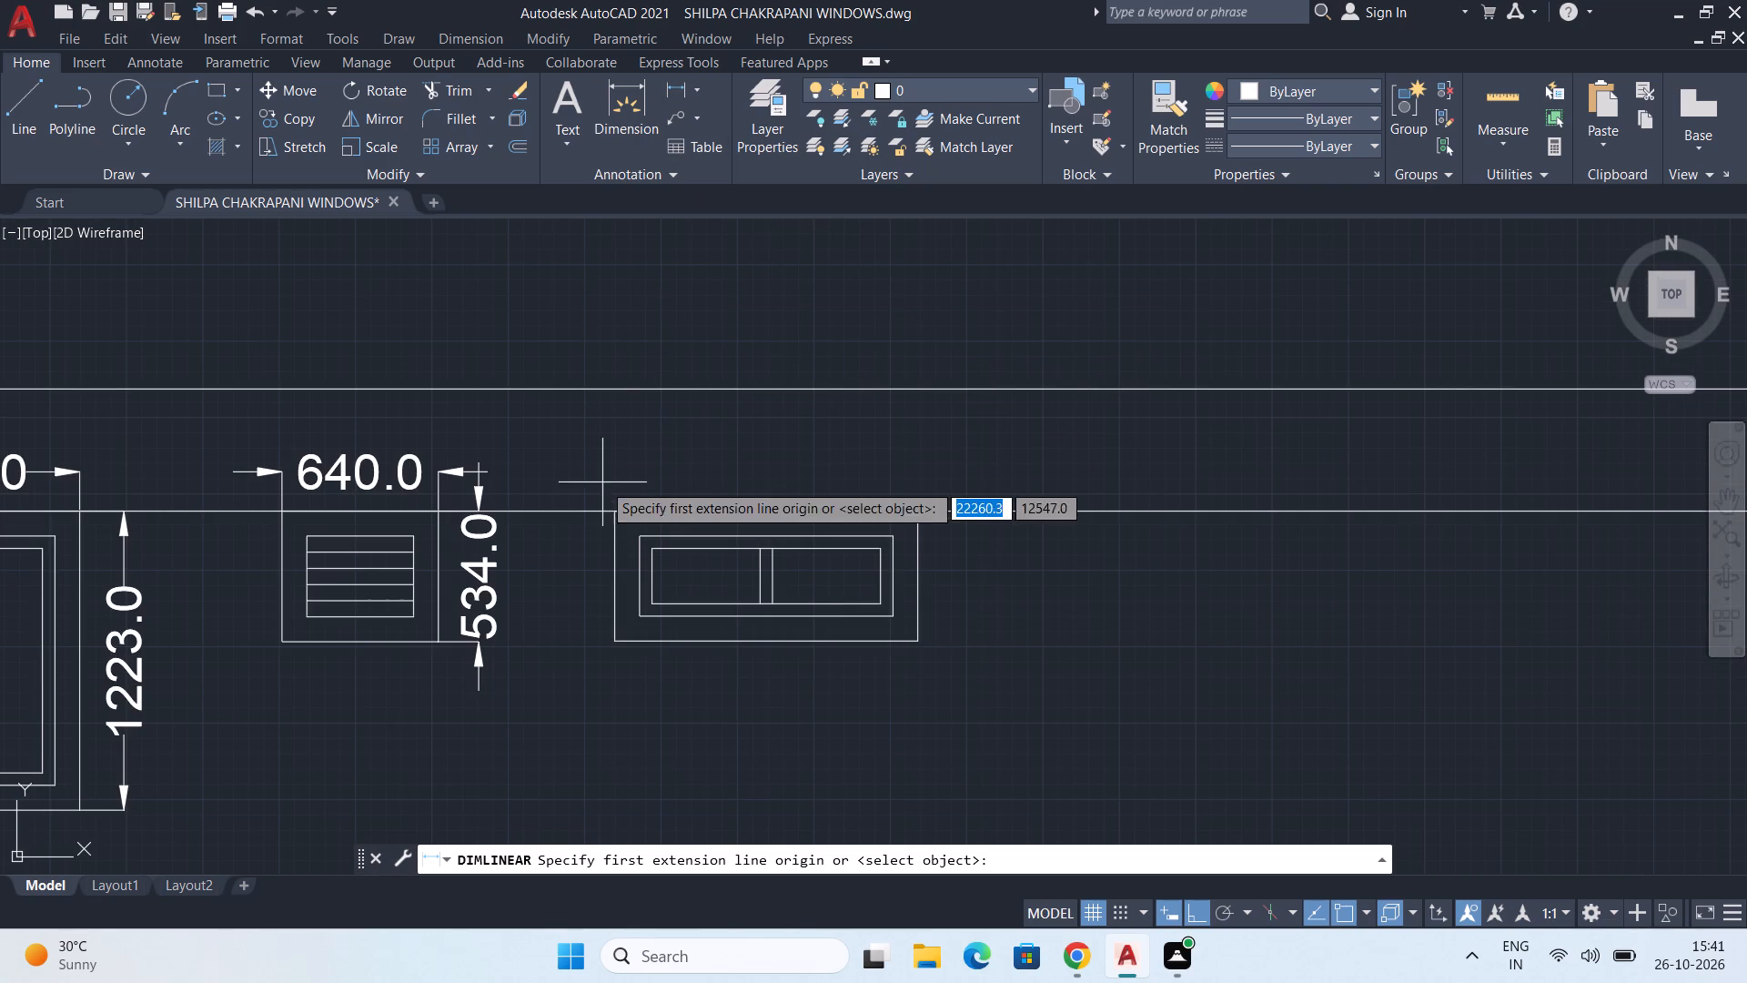
left_click(617, 512)
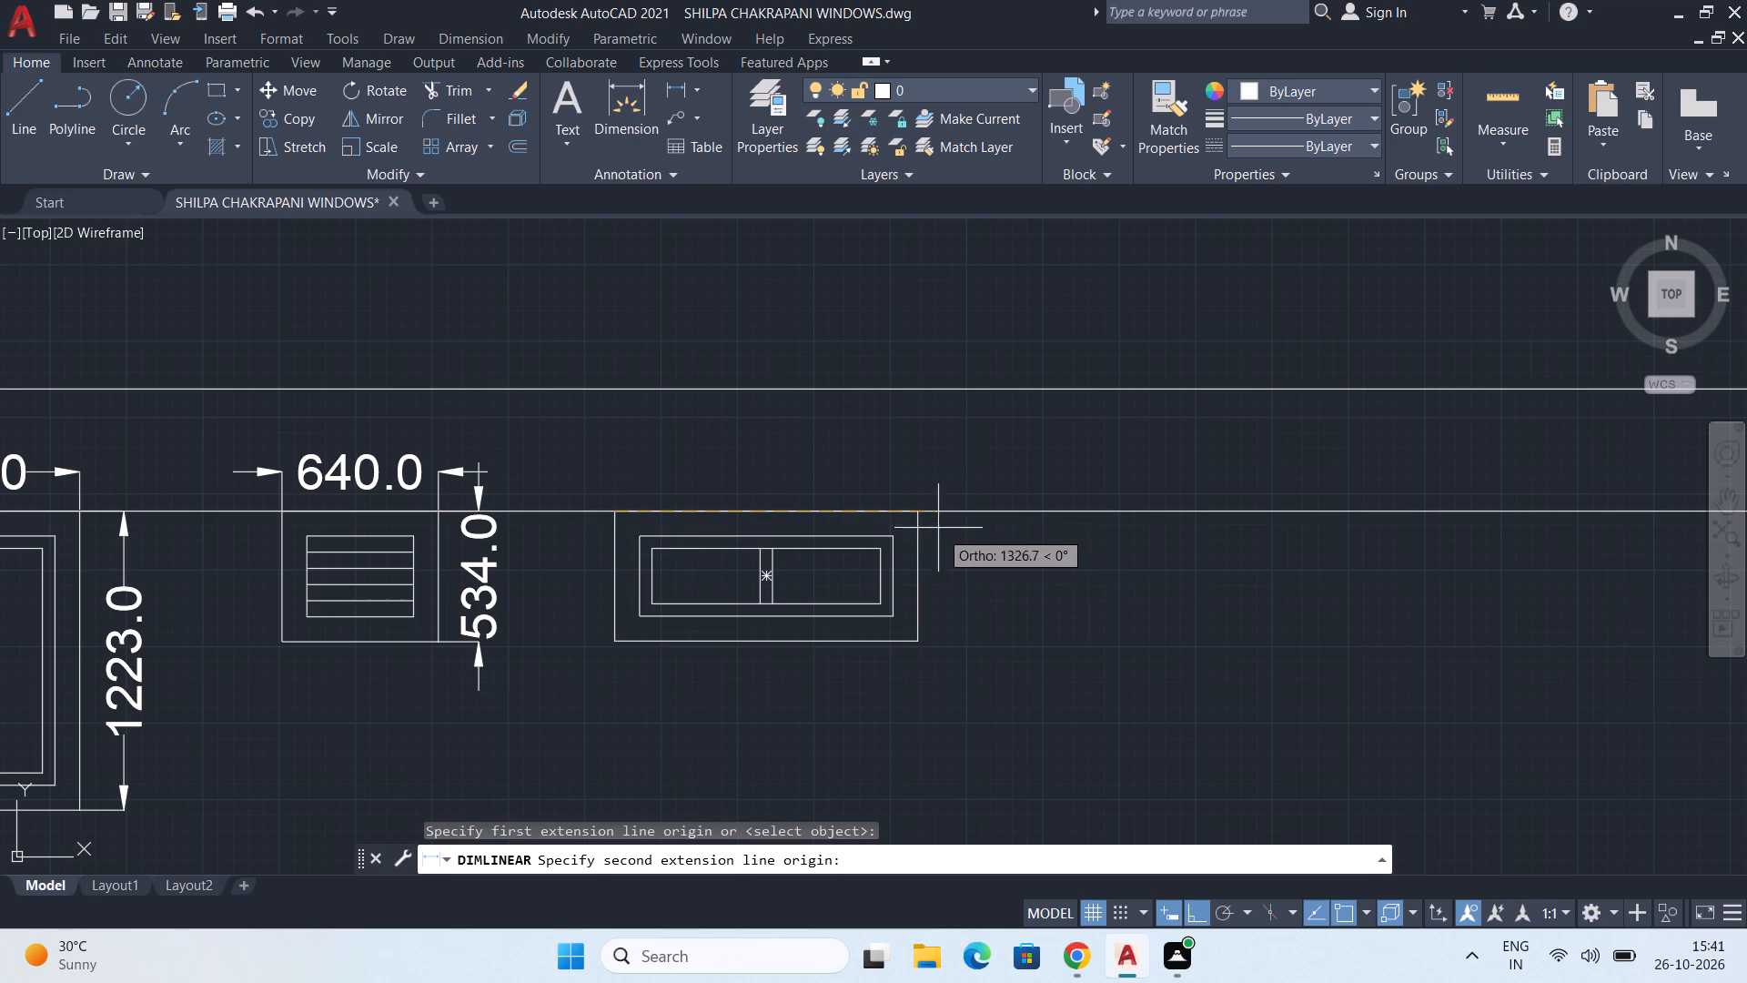
left_click_drag(922, 515, 923, 507)
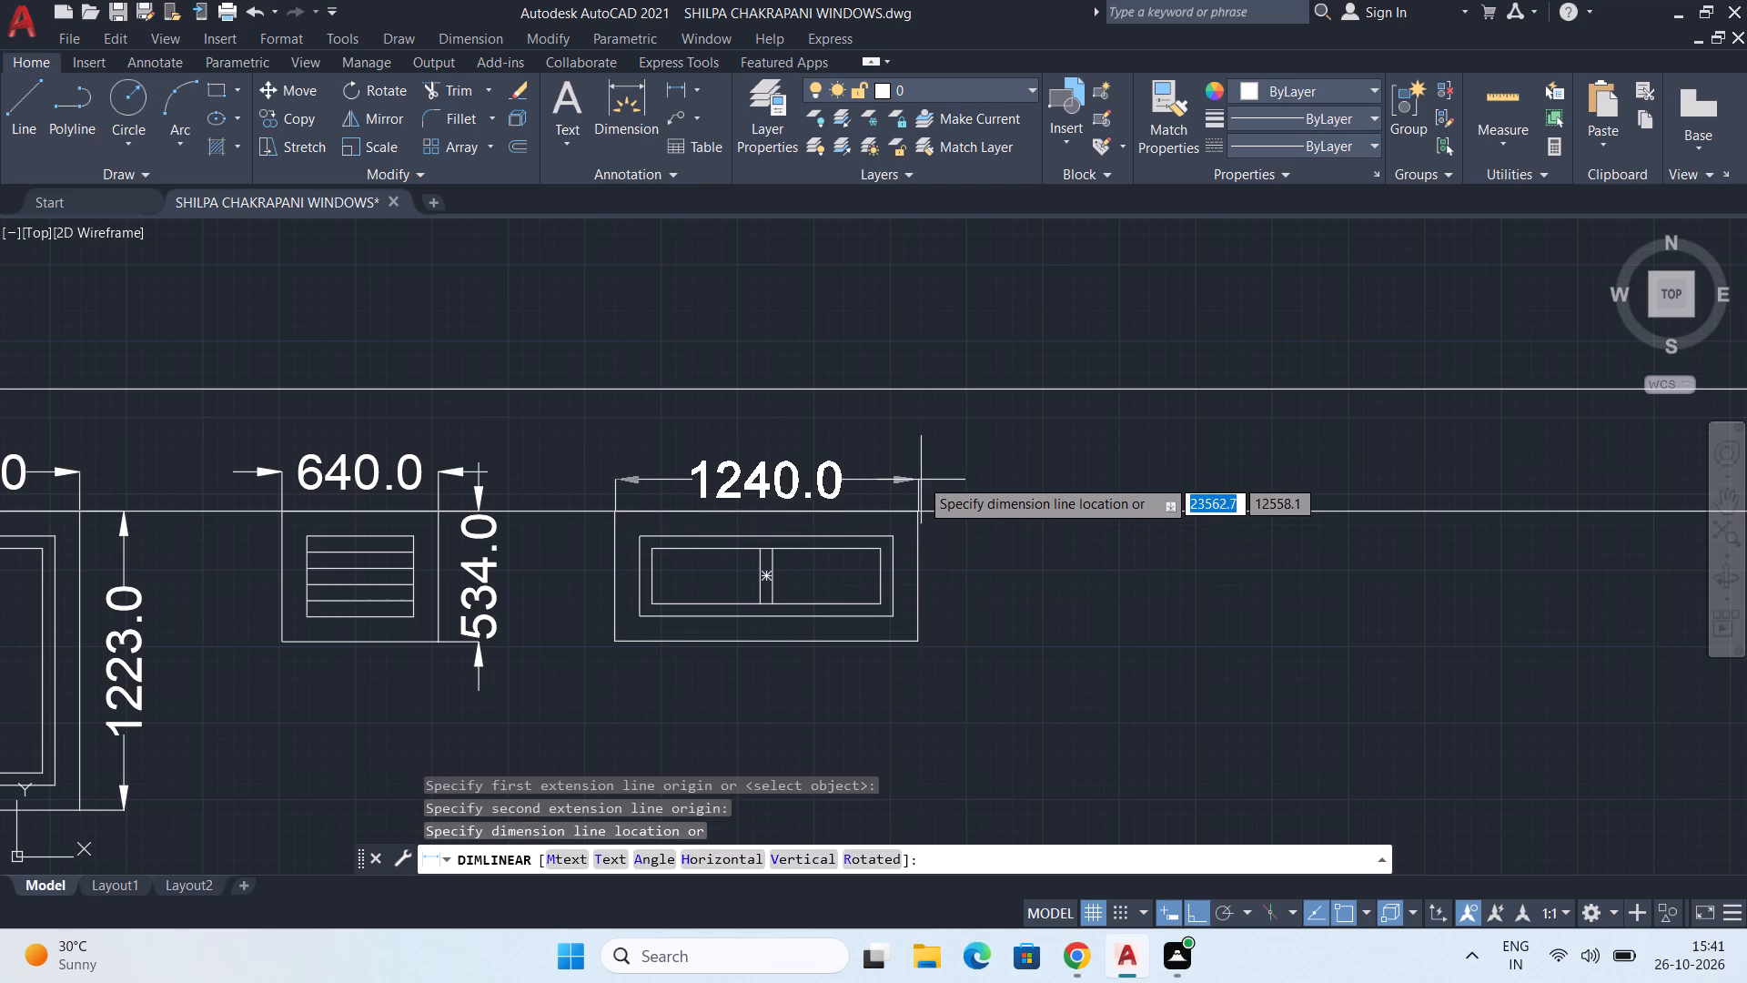
left_click(920, 474)
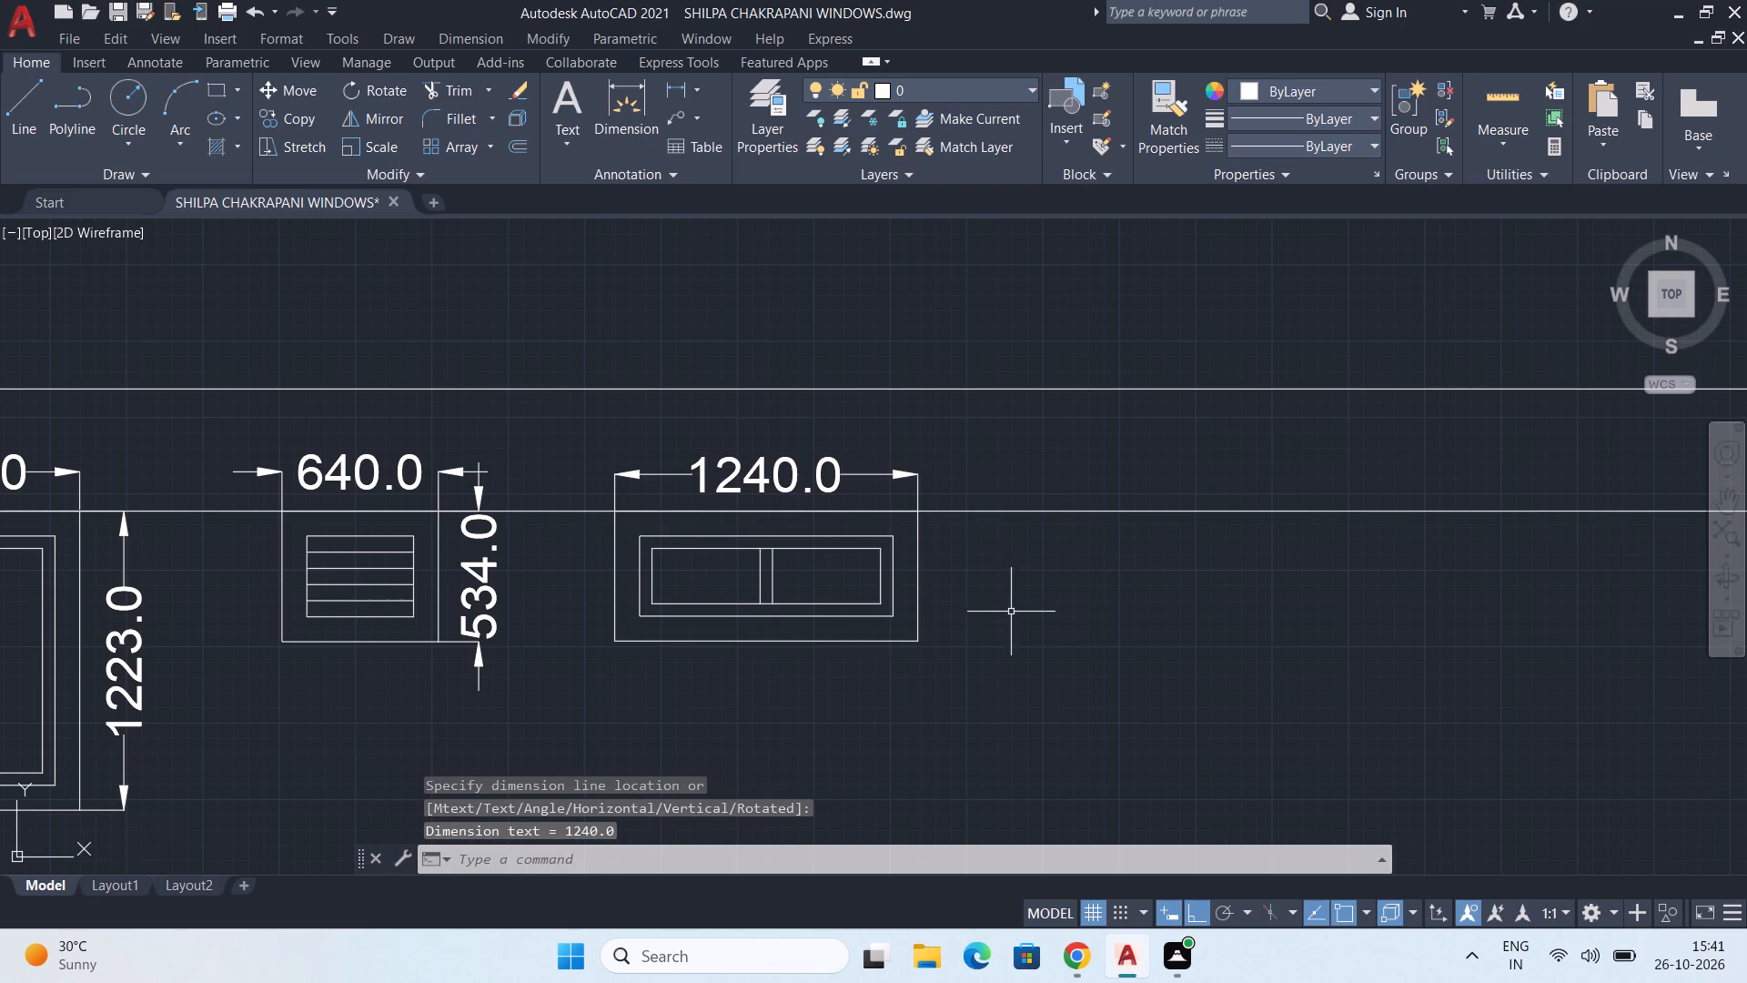
Add a vertical linear dimension for the two-pane window's overall height just outside its right edge.
key("space")
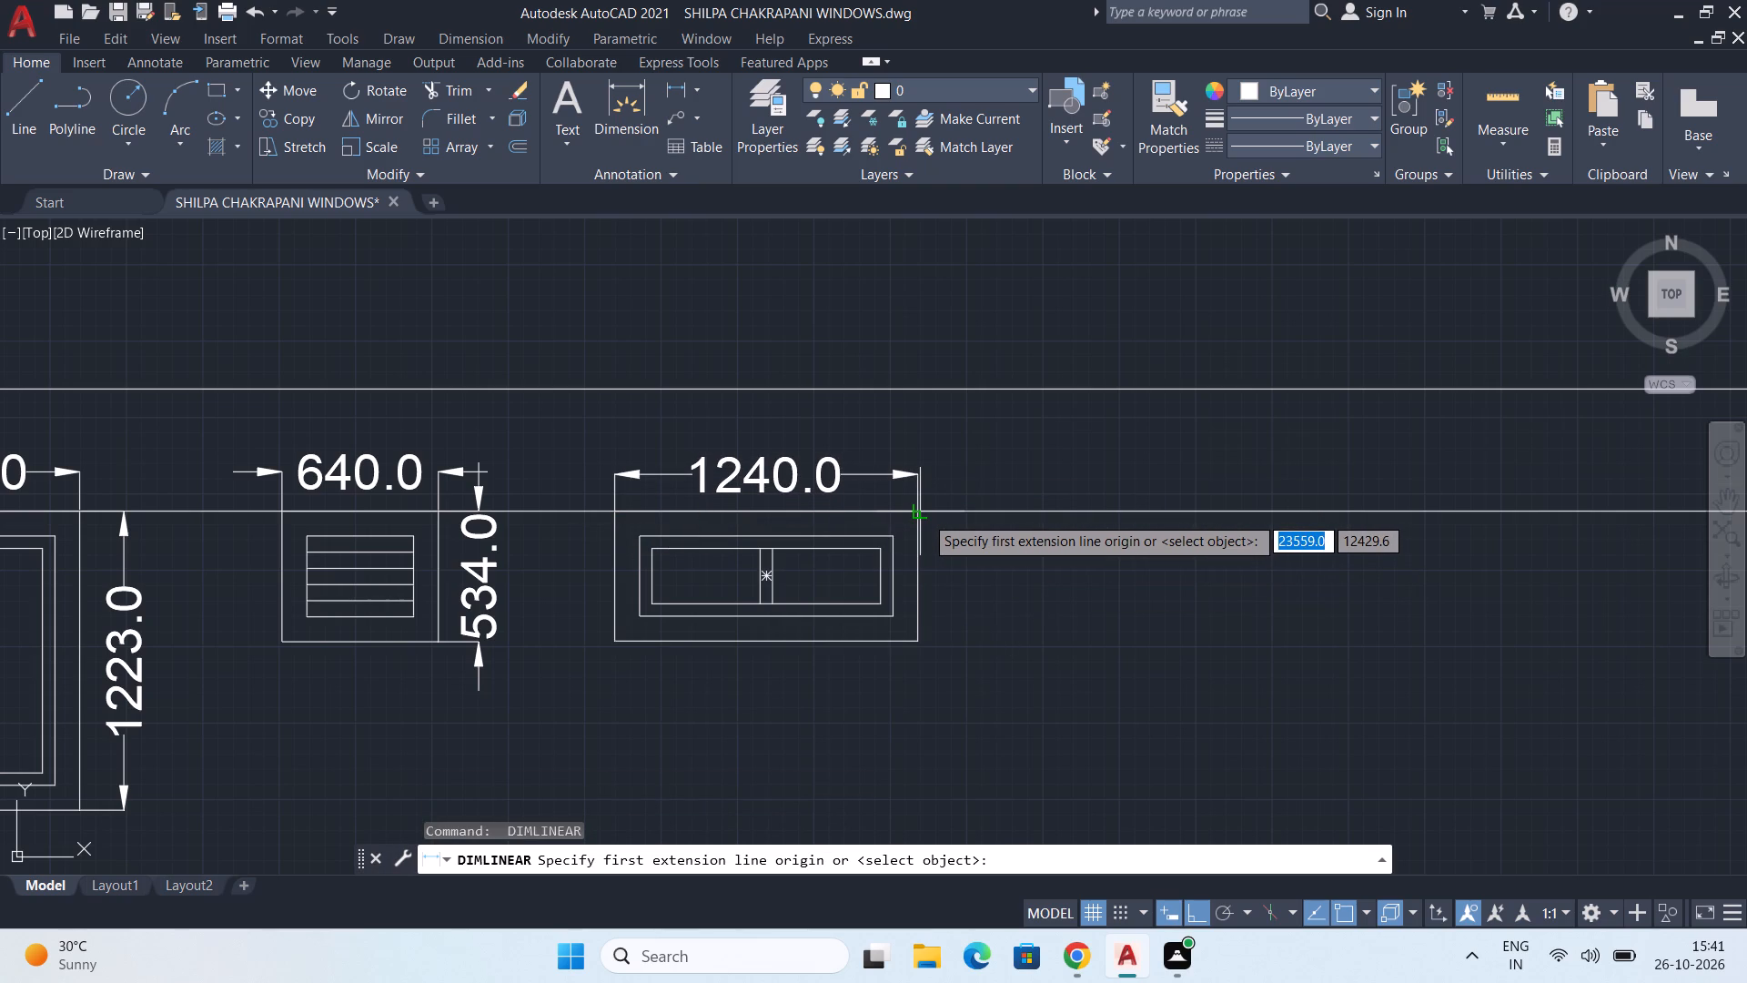
left_click(917, 515)
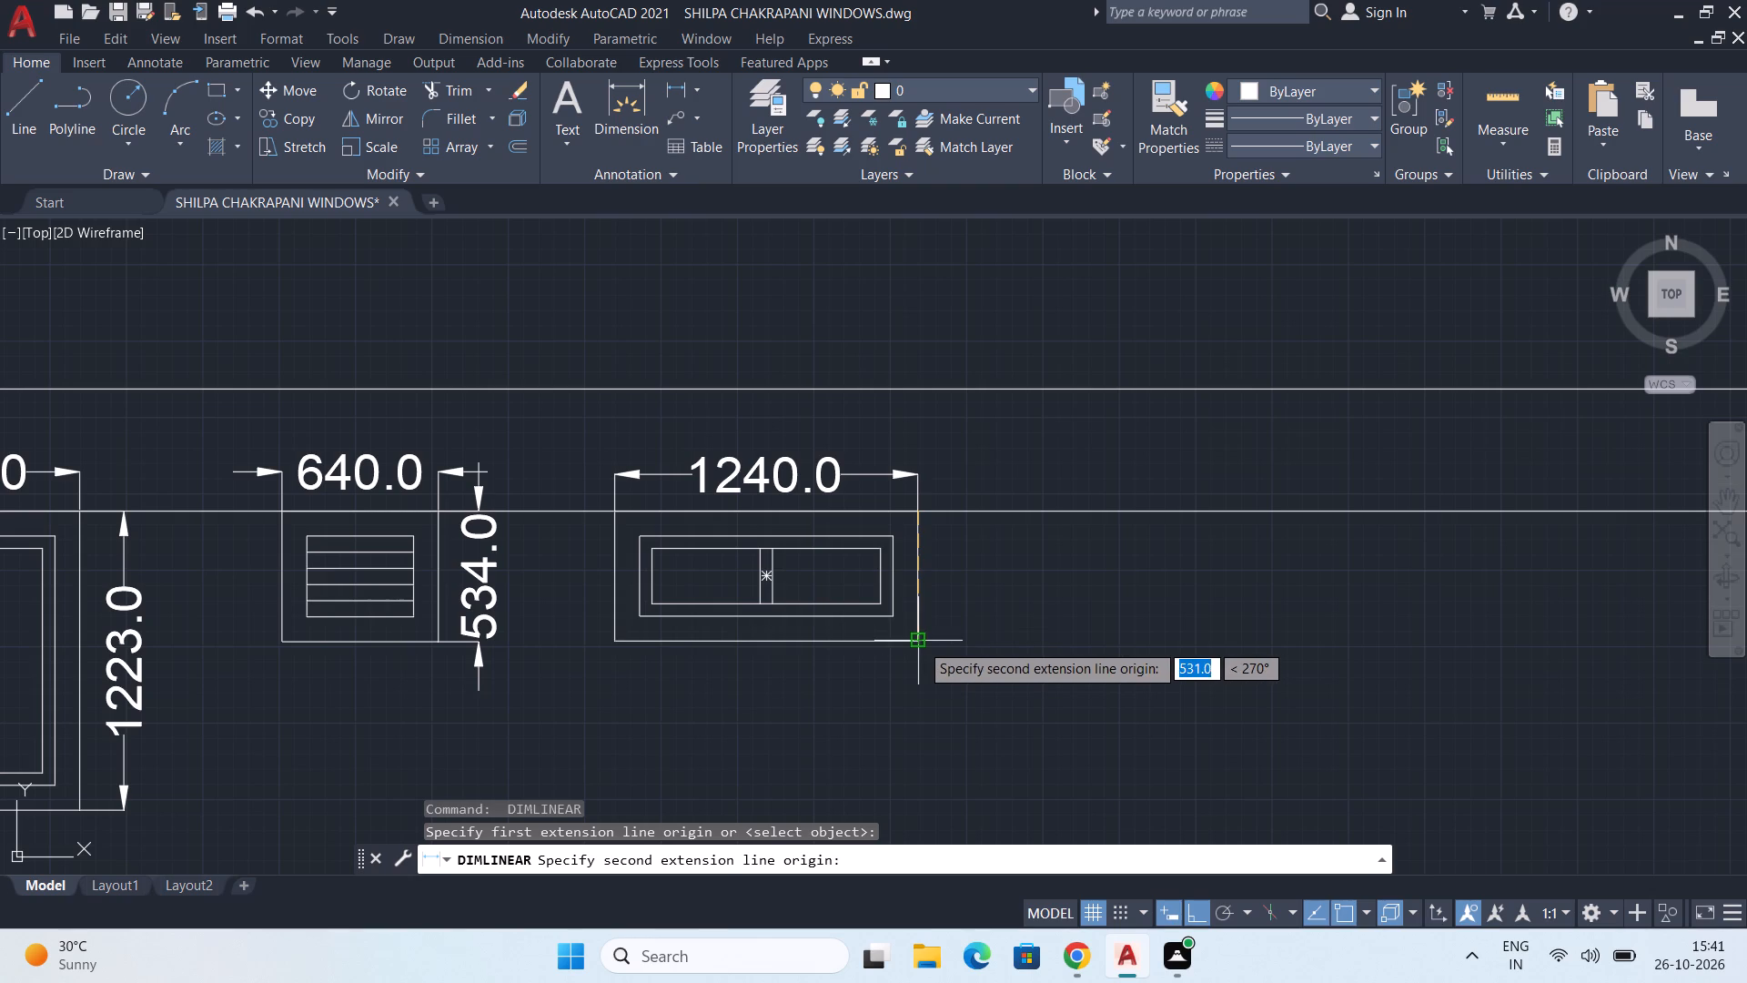
left_click(920, 643)
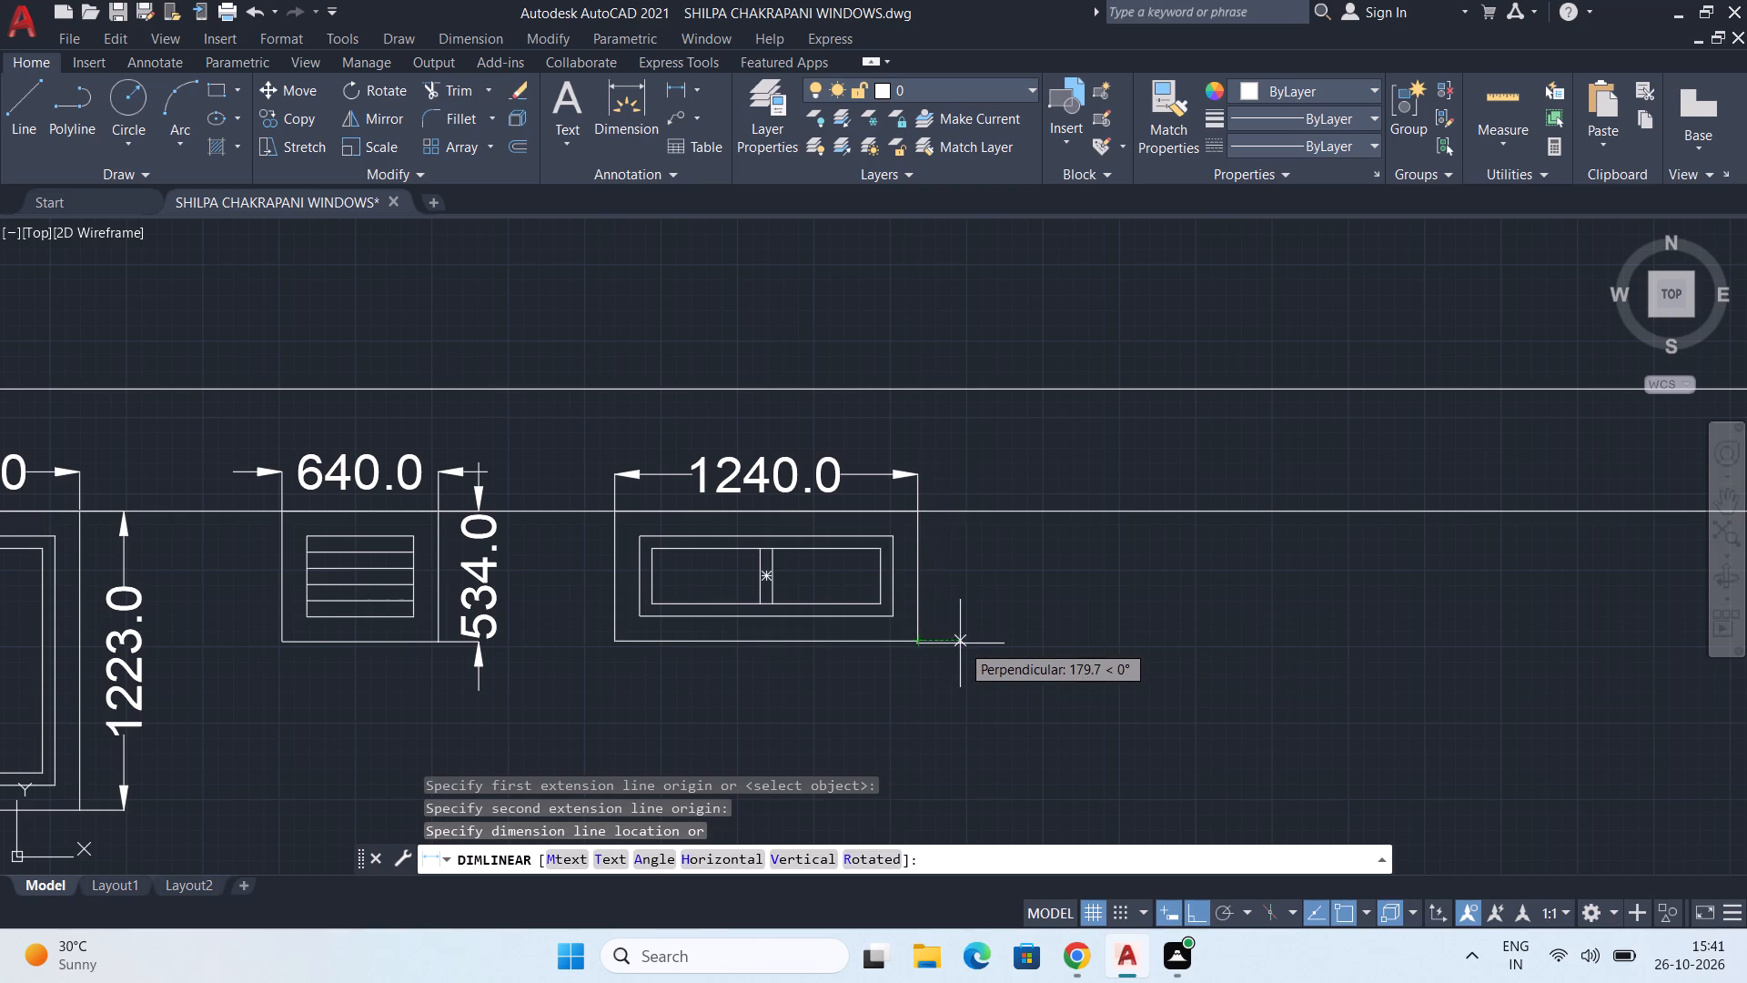
left_click(958, 644)
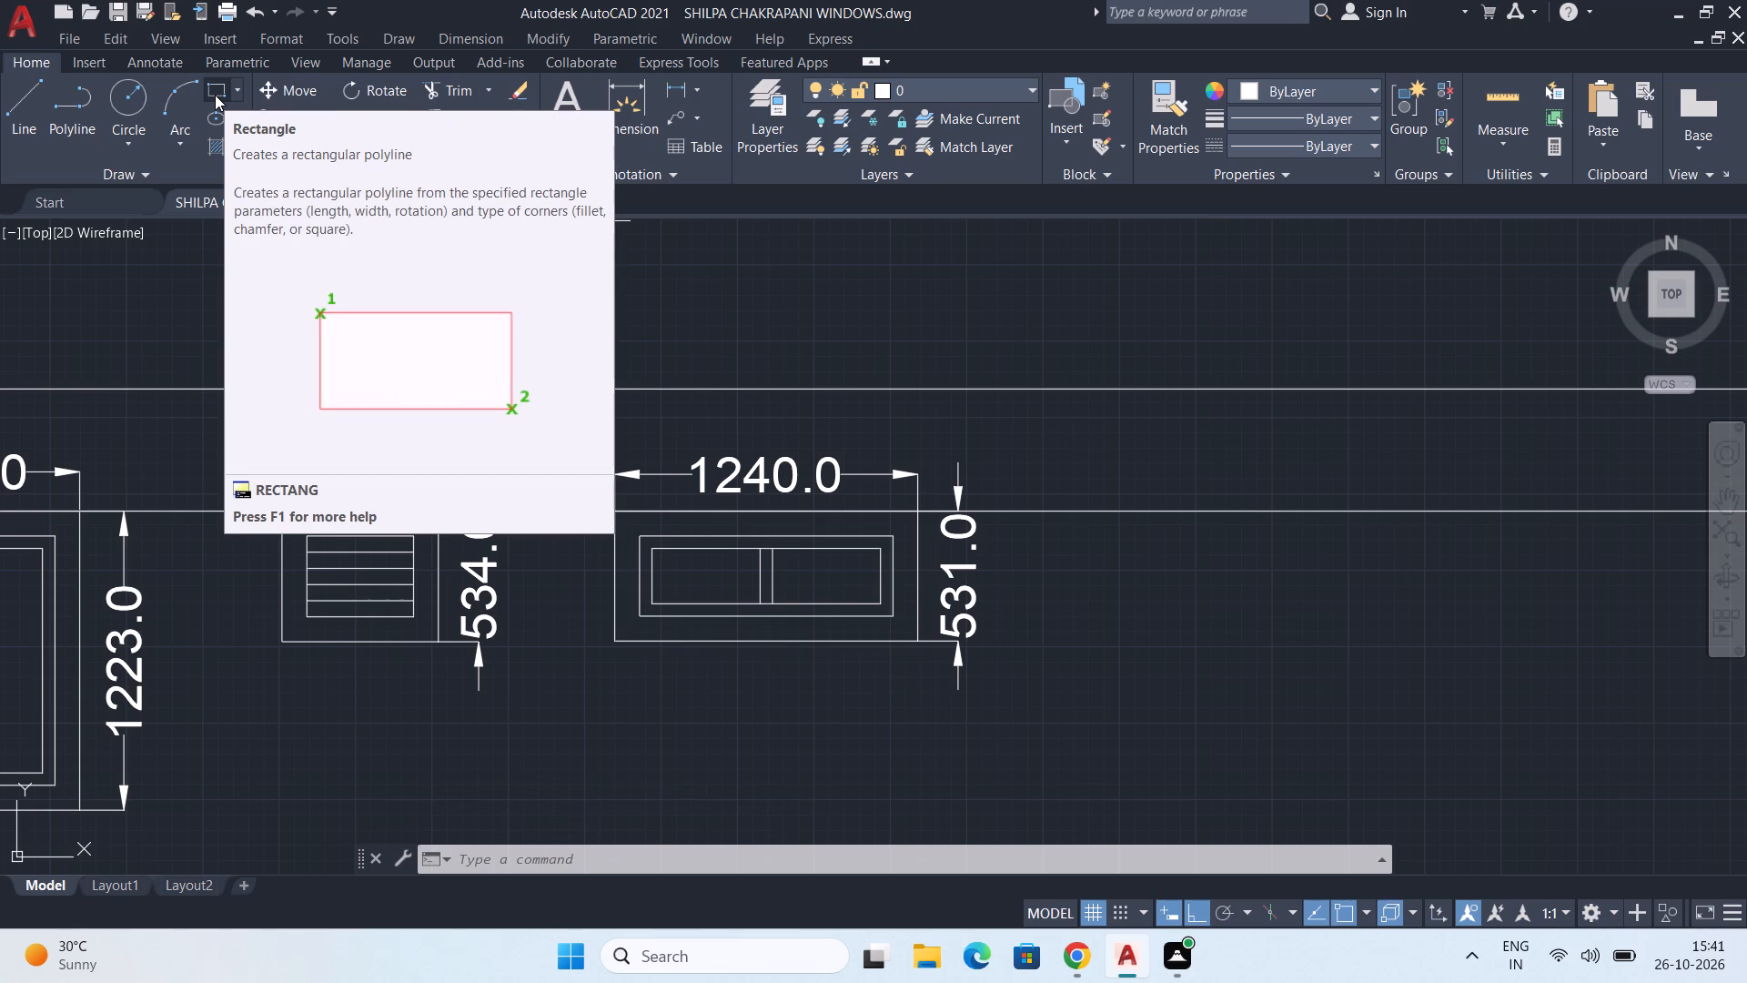
Start a rectangle from the third row's lower guide line beyond the two-pane window, with its width set to 846.
left_click(215, 95)
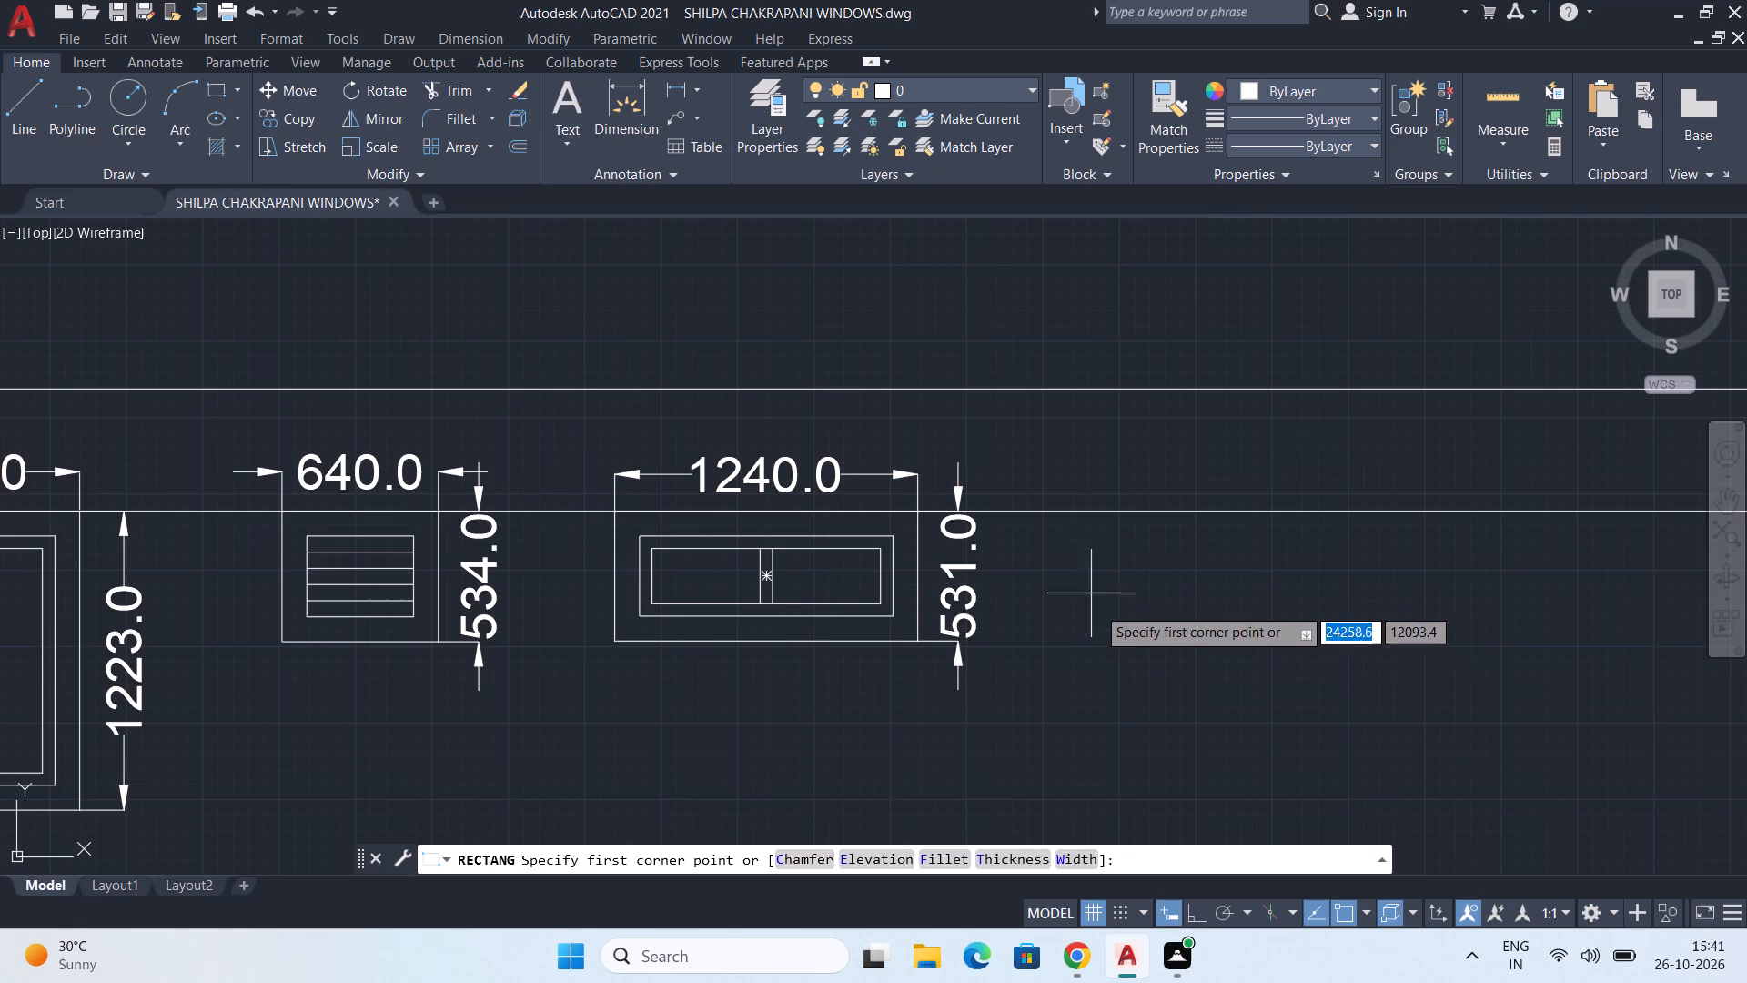
middle_click_drag(1106, 632, 877, 552)
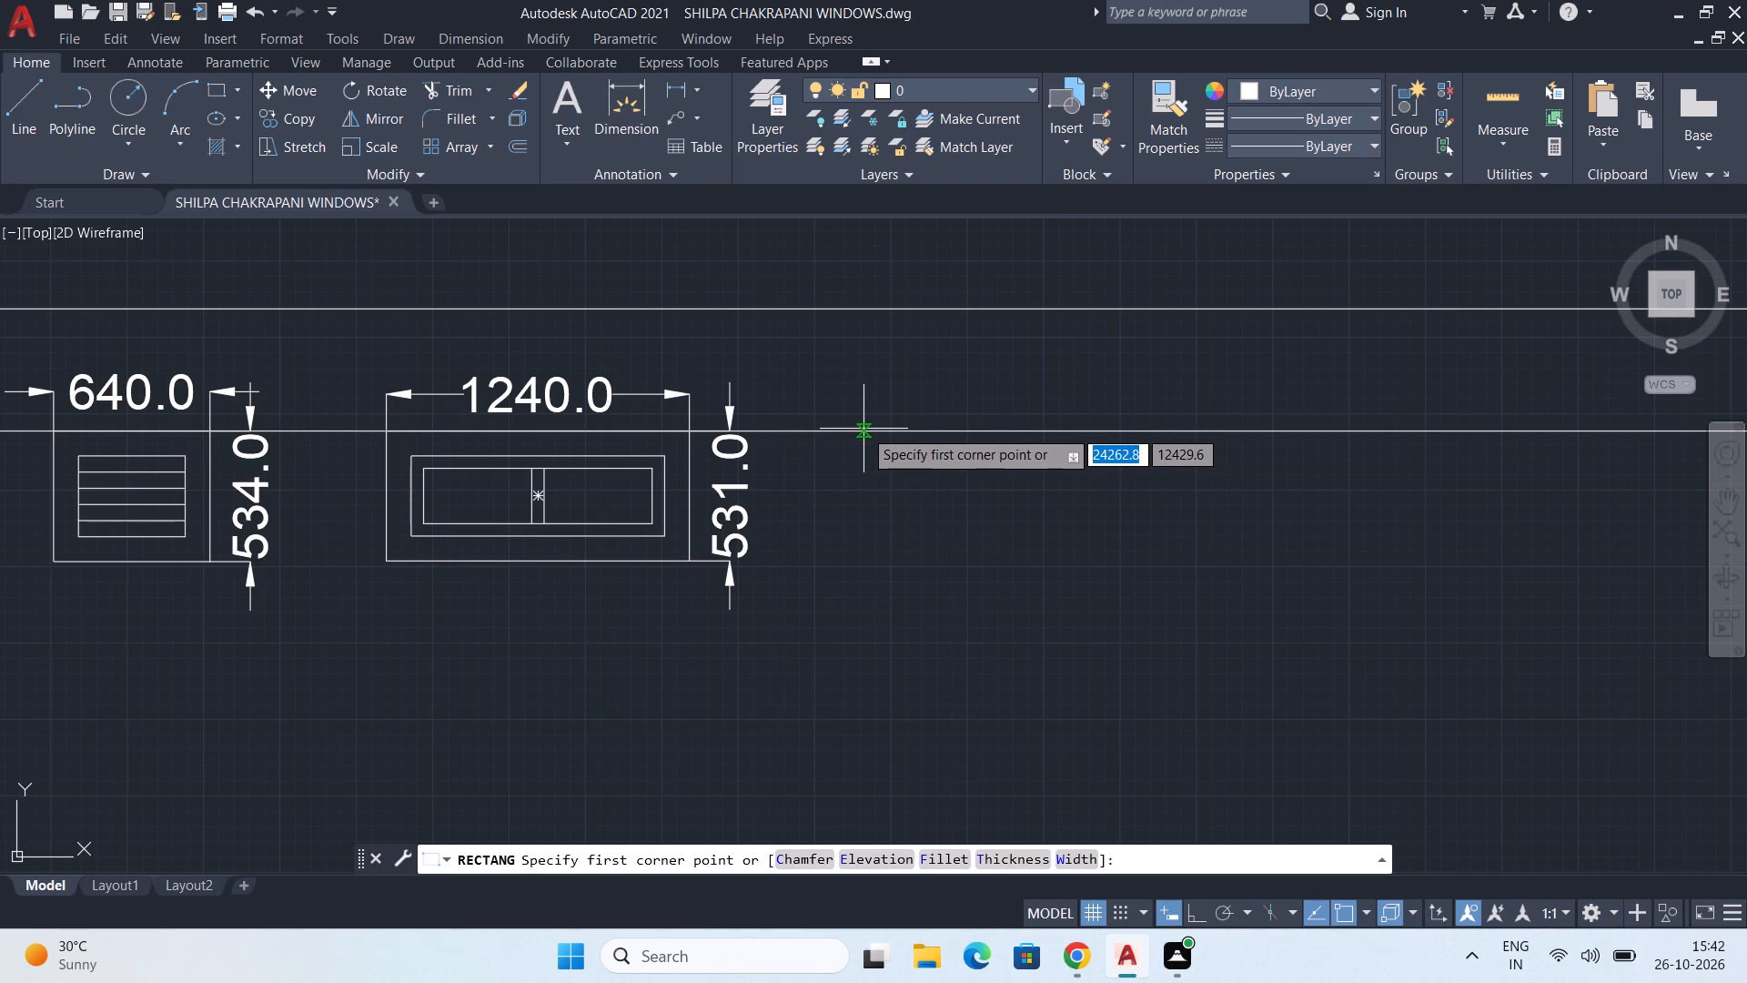
left_click(864, 431)
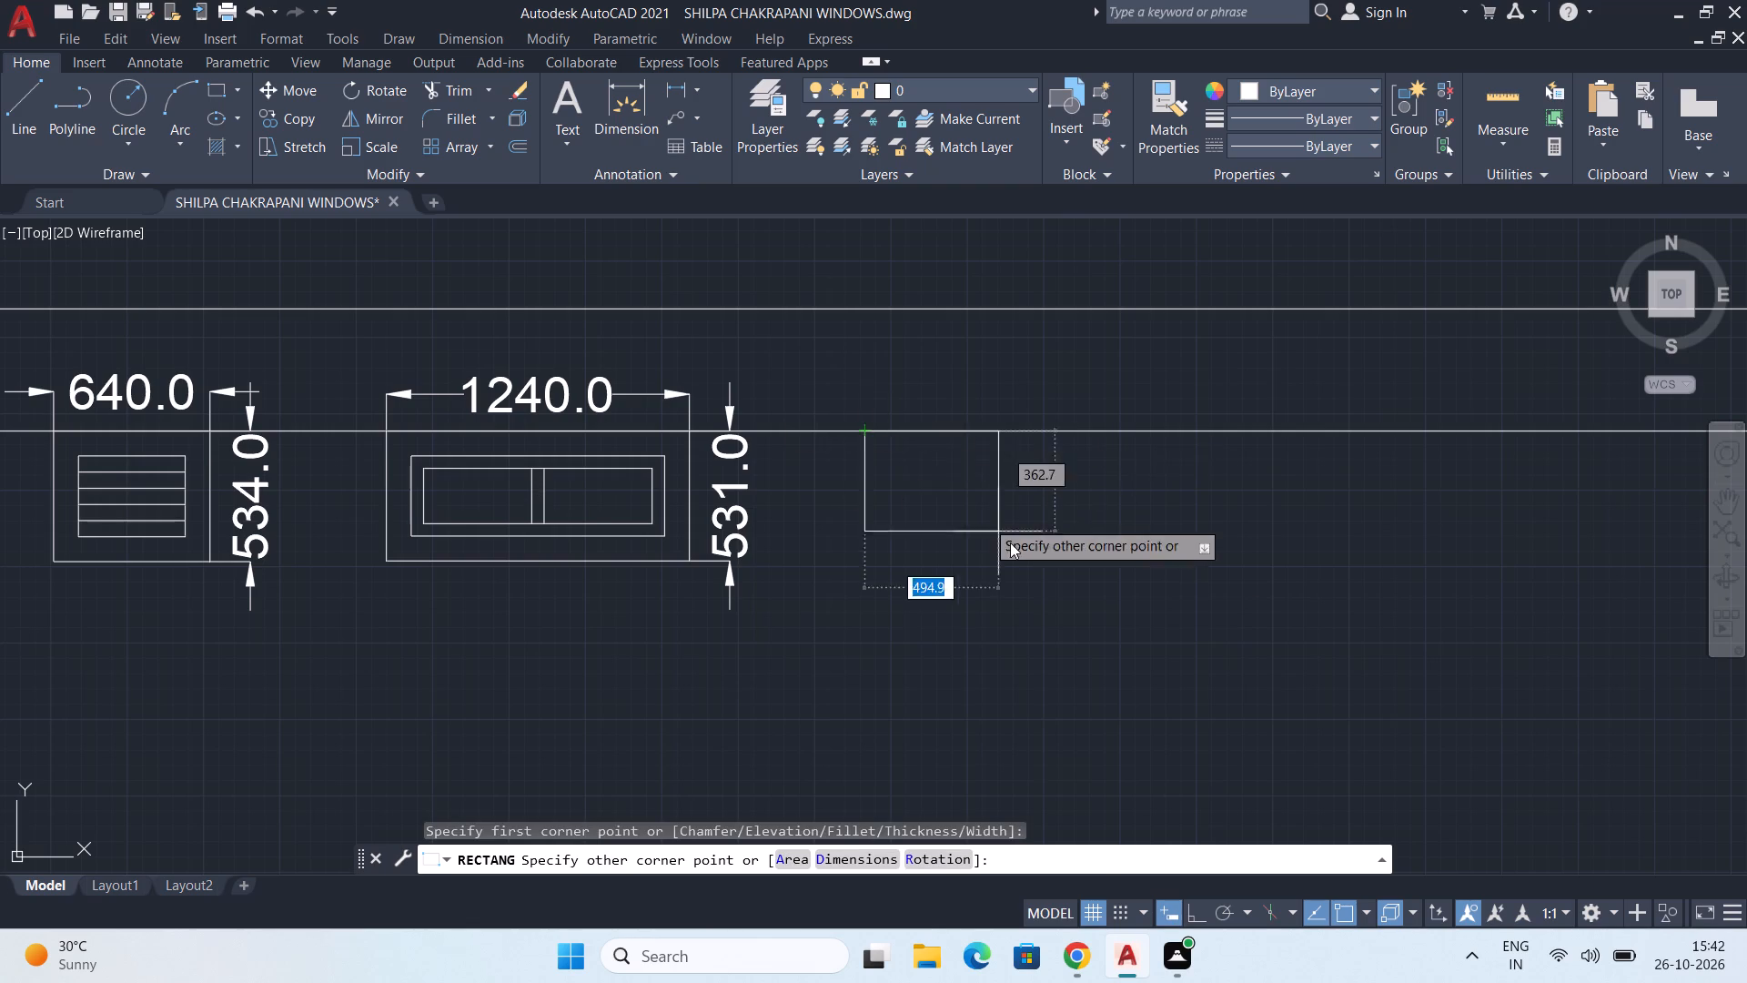
scroll(1050, 577, "down", 3)
middle_click_drag(1119, 641, 830, 496)
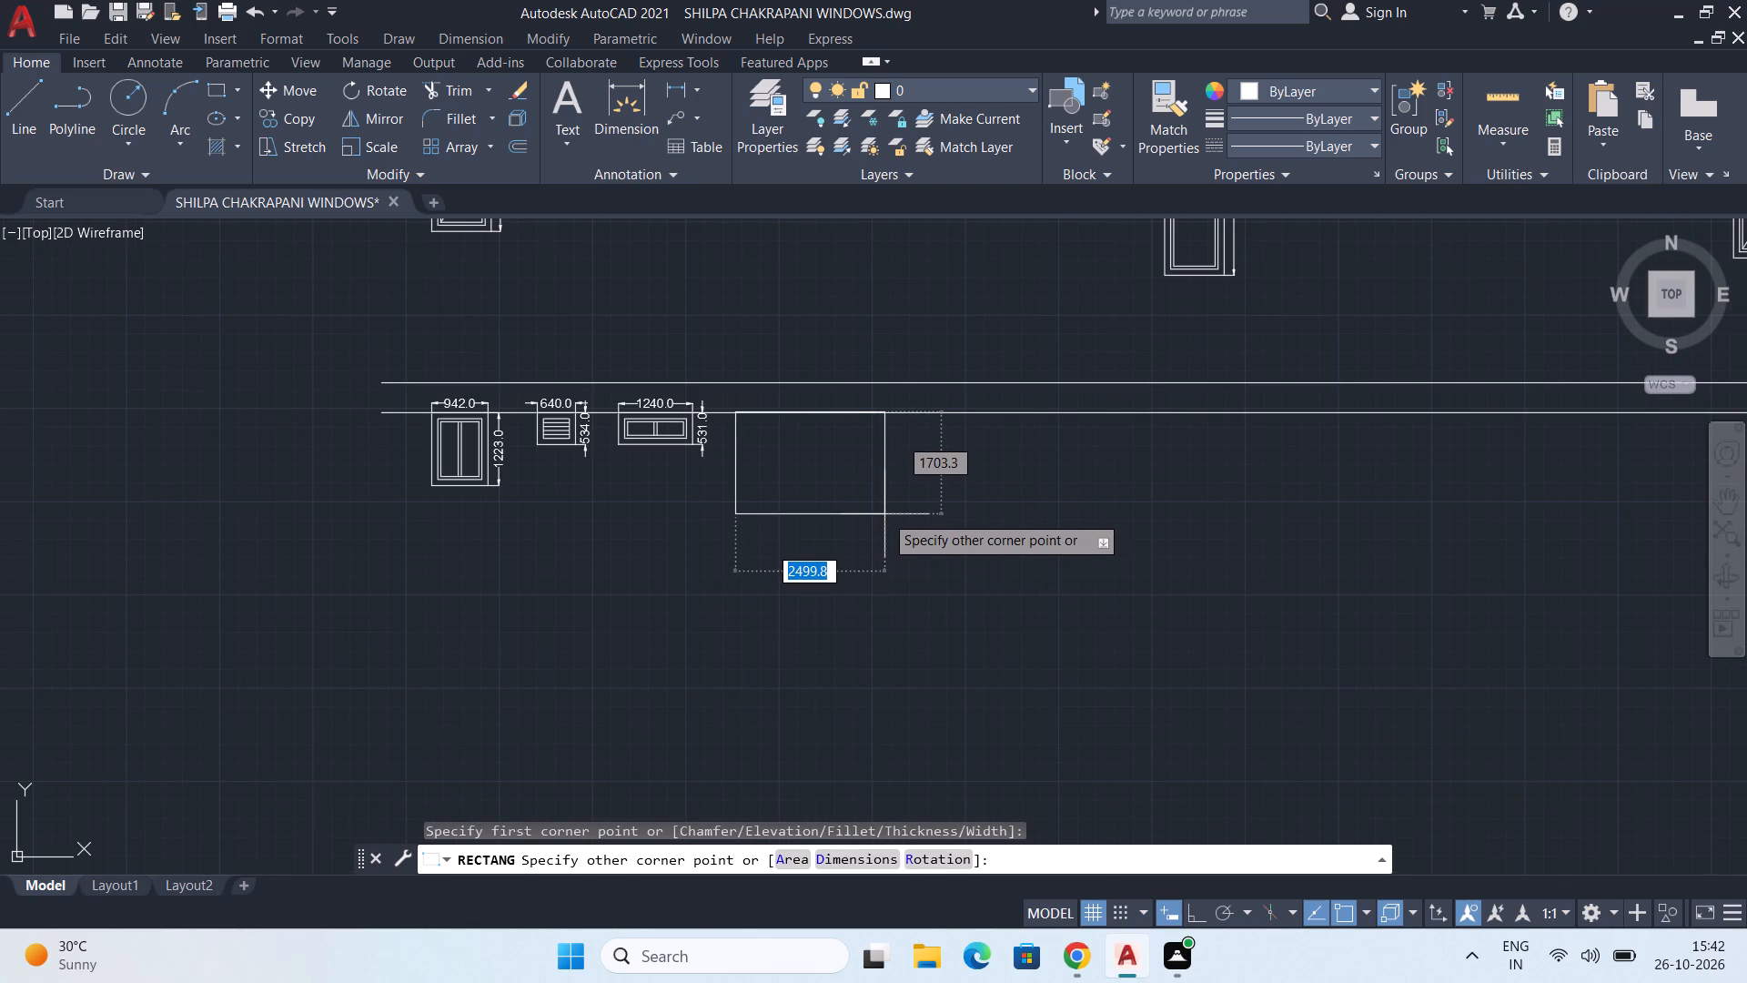
type("846")
key("Tab")
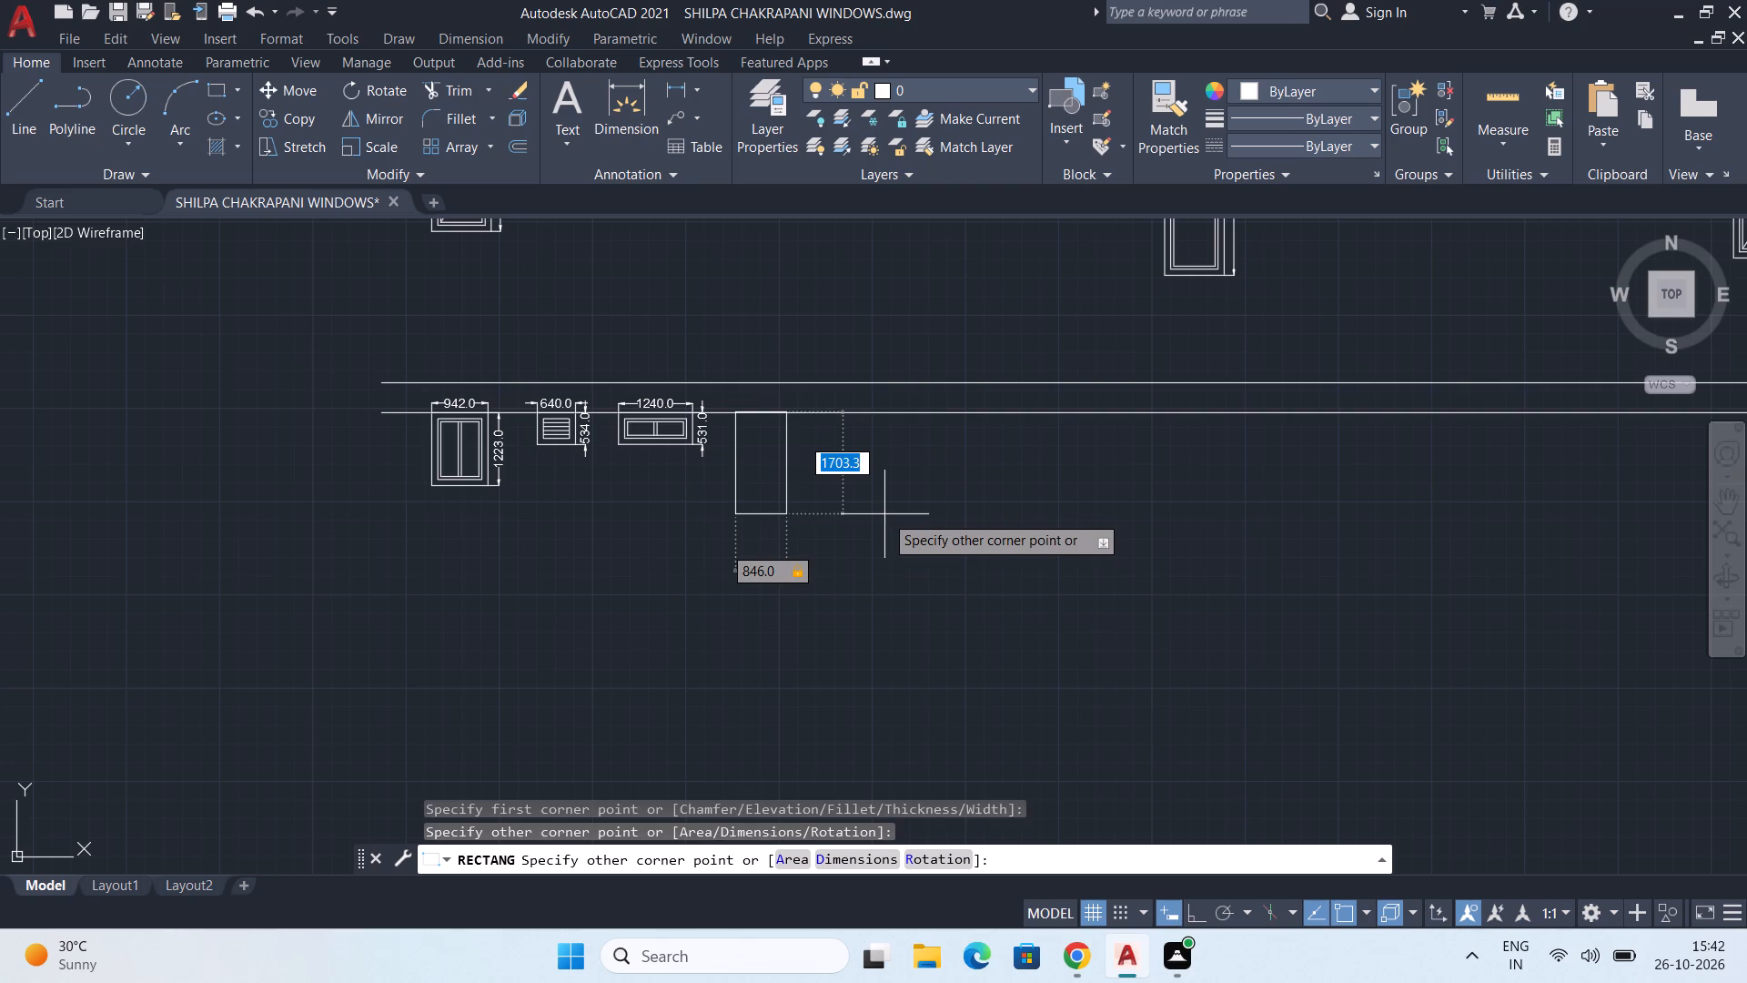
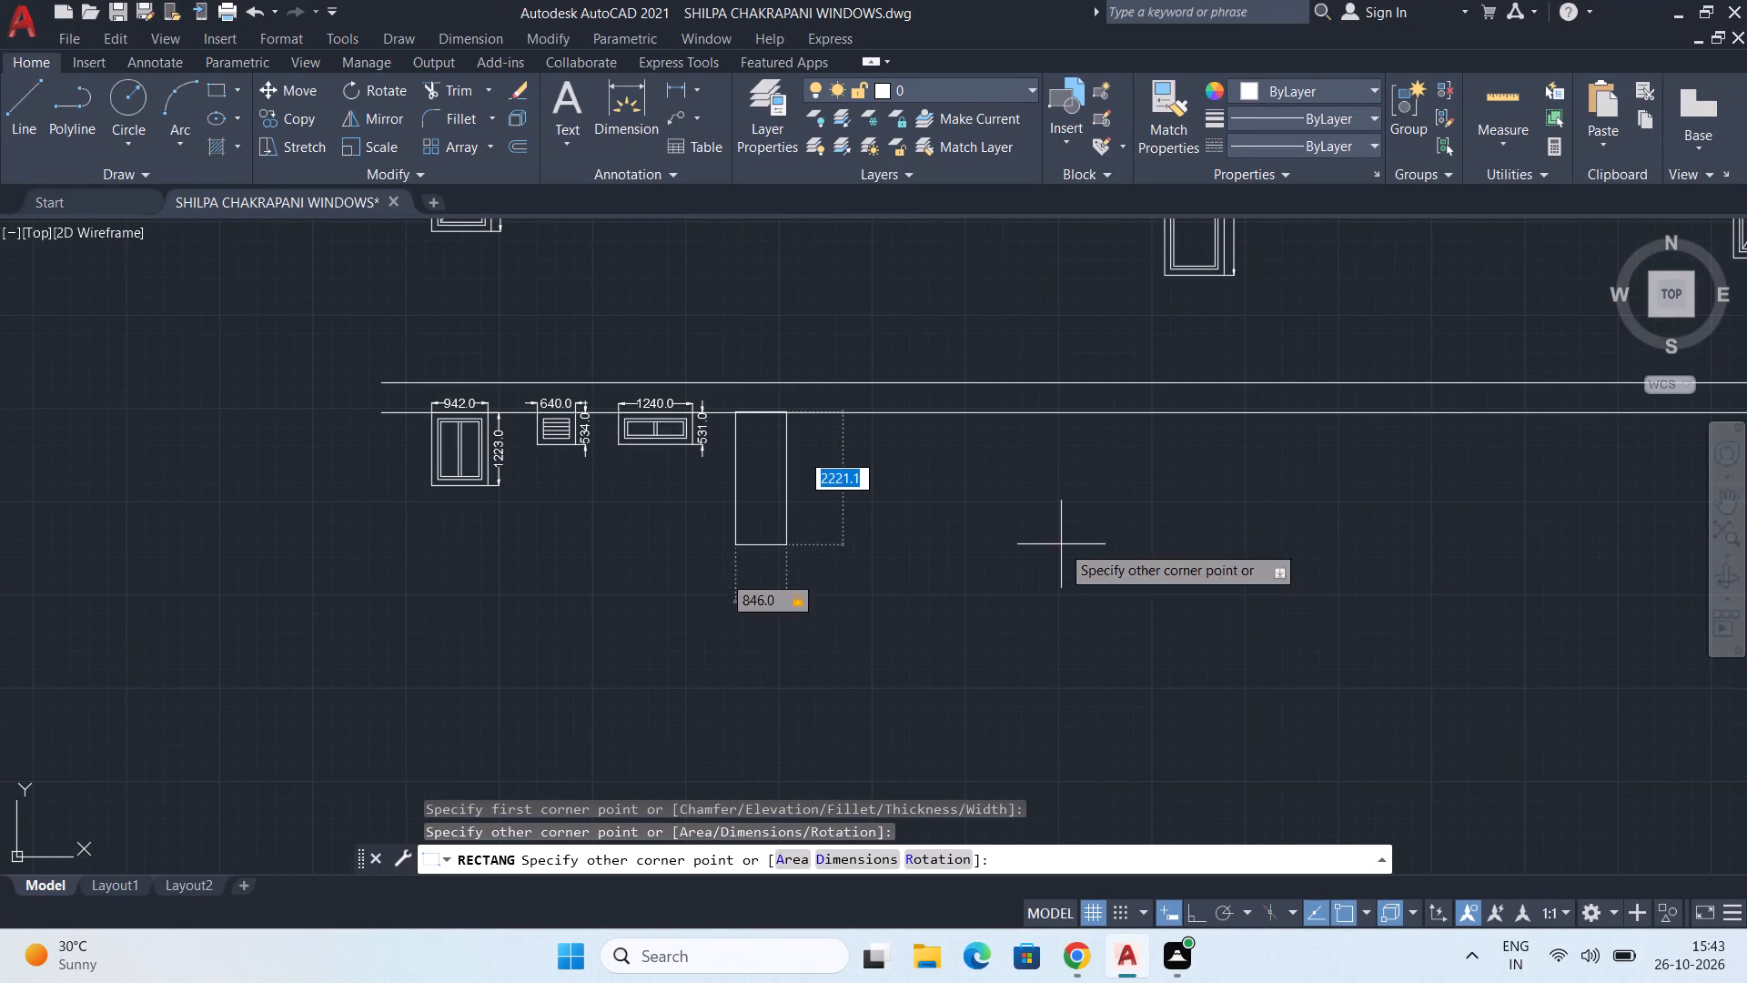
Abandon the unfinished 846-wide rectangle beyond the two-pane window and save the drawing.
key("Escape")
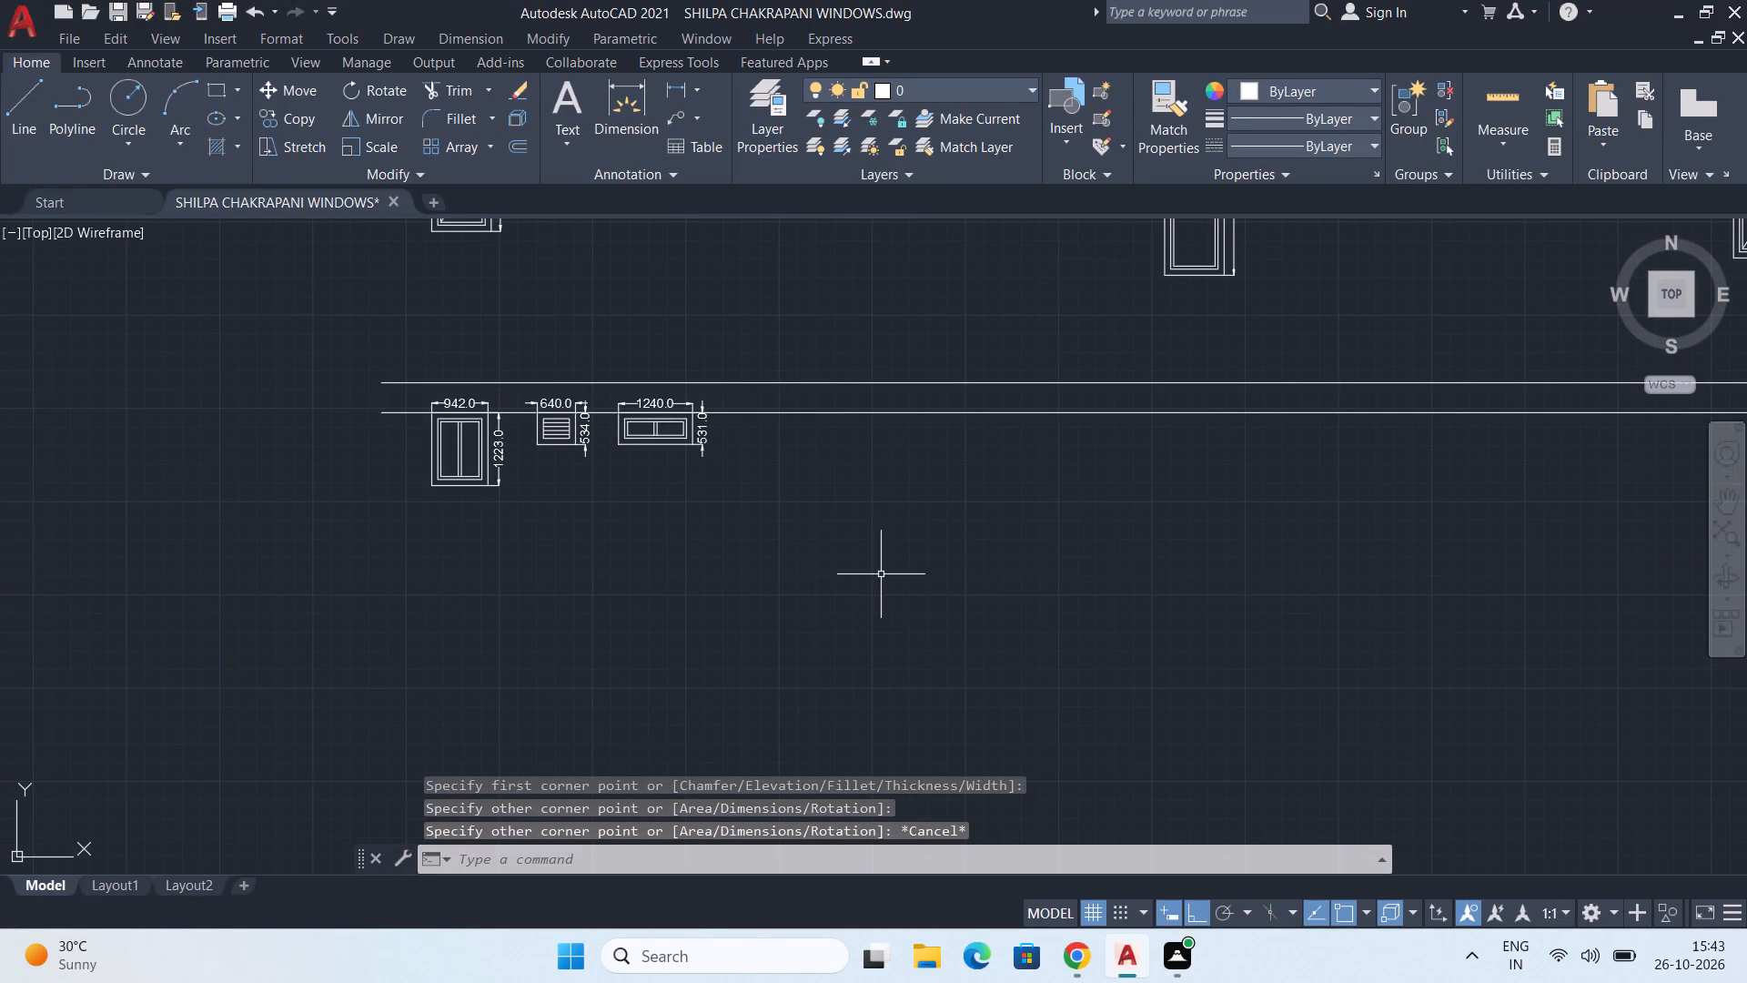
key("ctrl+s")
key("ctrl+s")
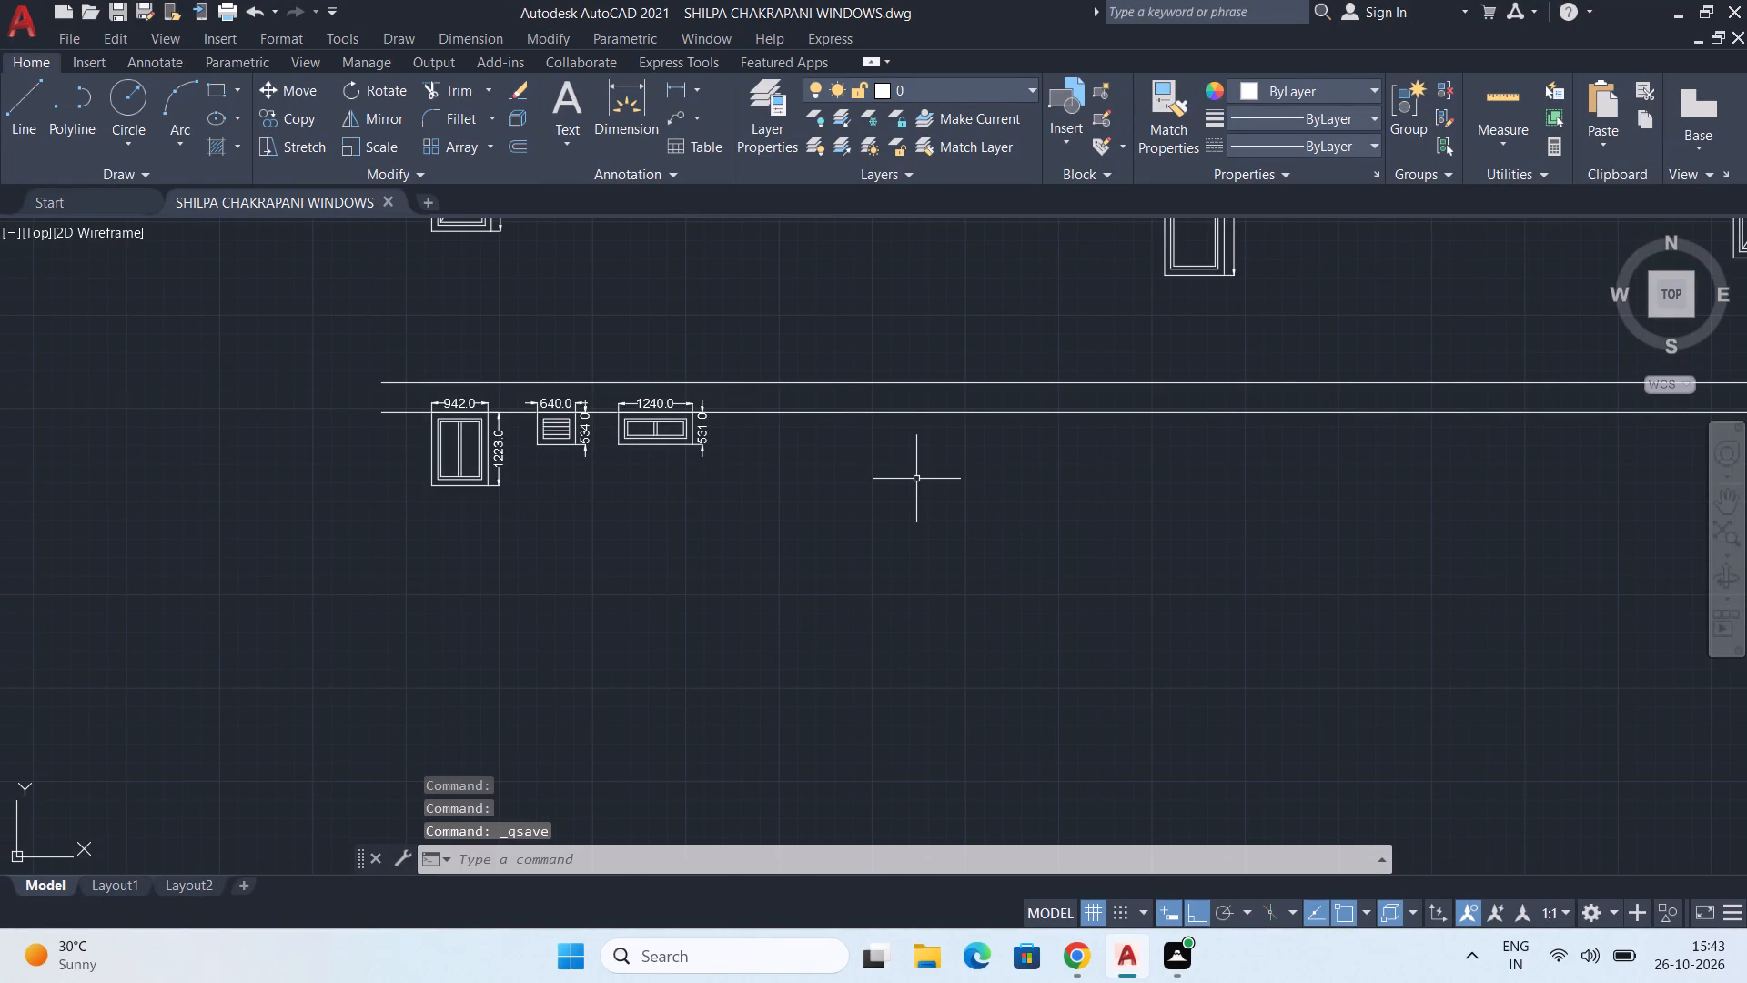
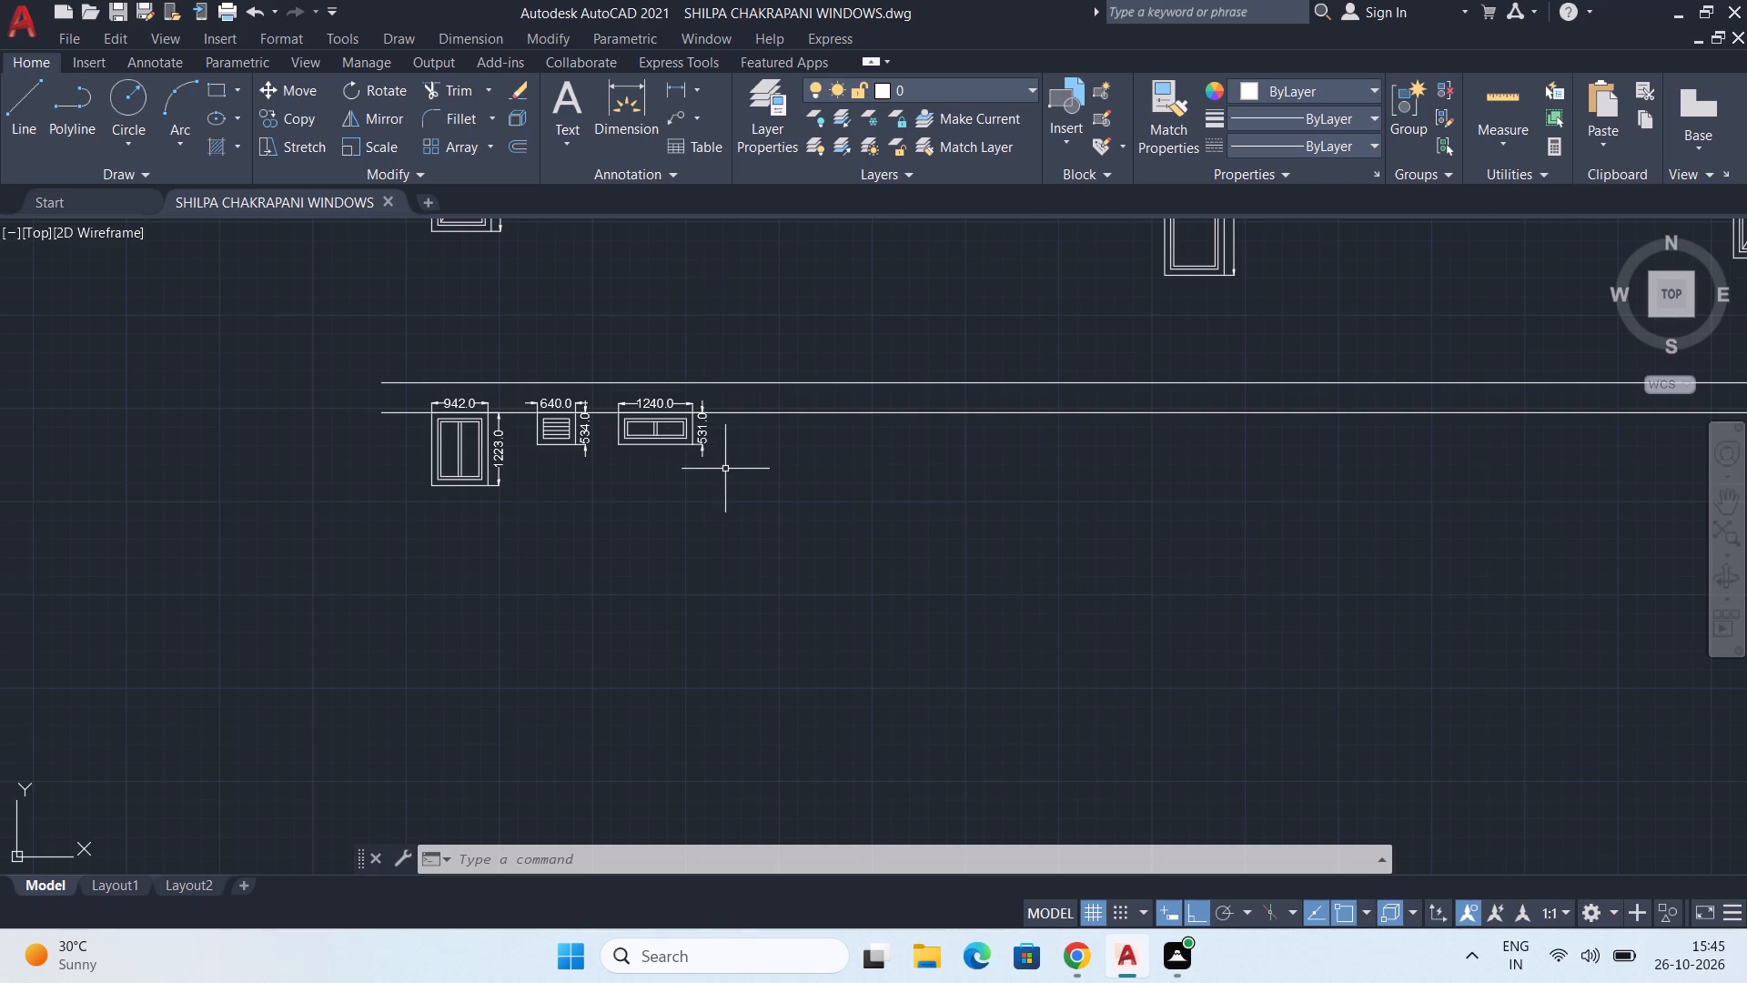
Draw an 846 by 2386 rectangle hanging from the third row's lower guide line, beyond the 1240-wide two-pane window.
left_click(214, 92)
scroll(760, 424, "up", 1)
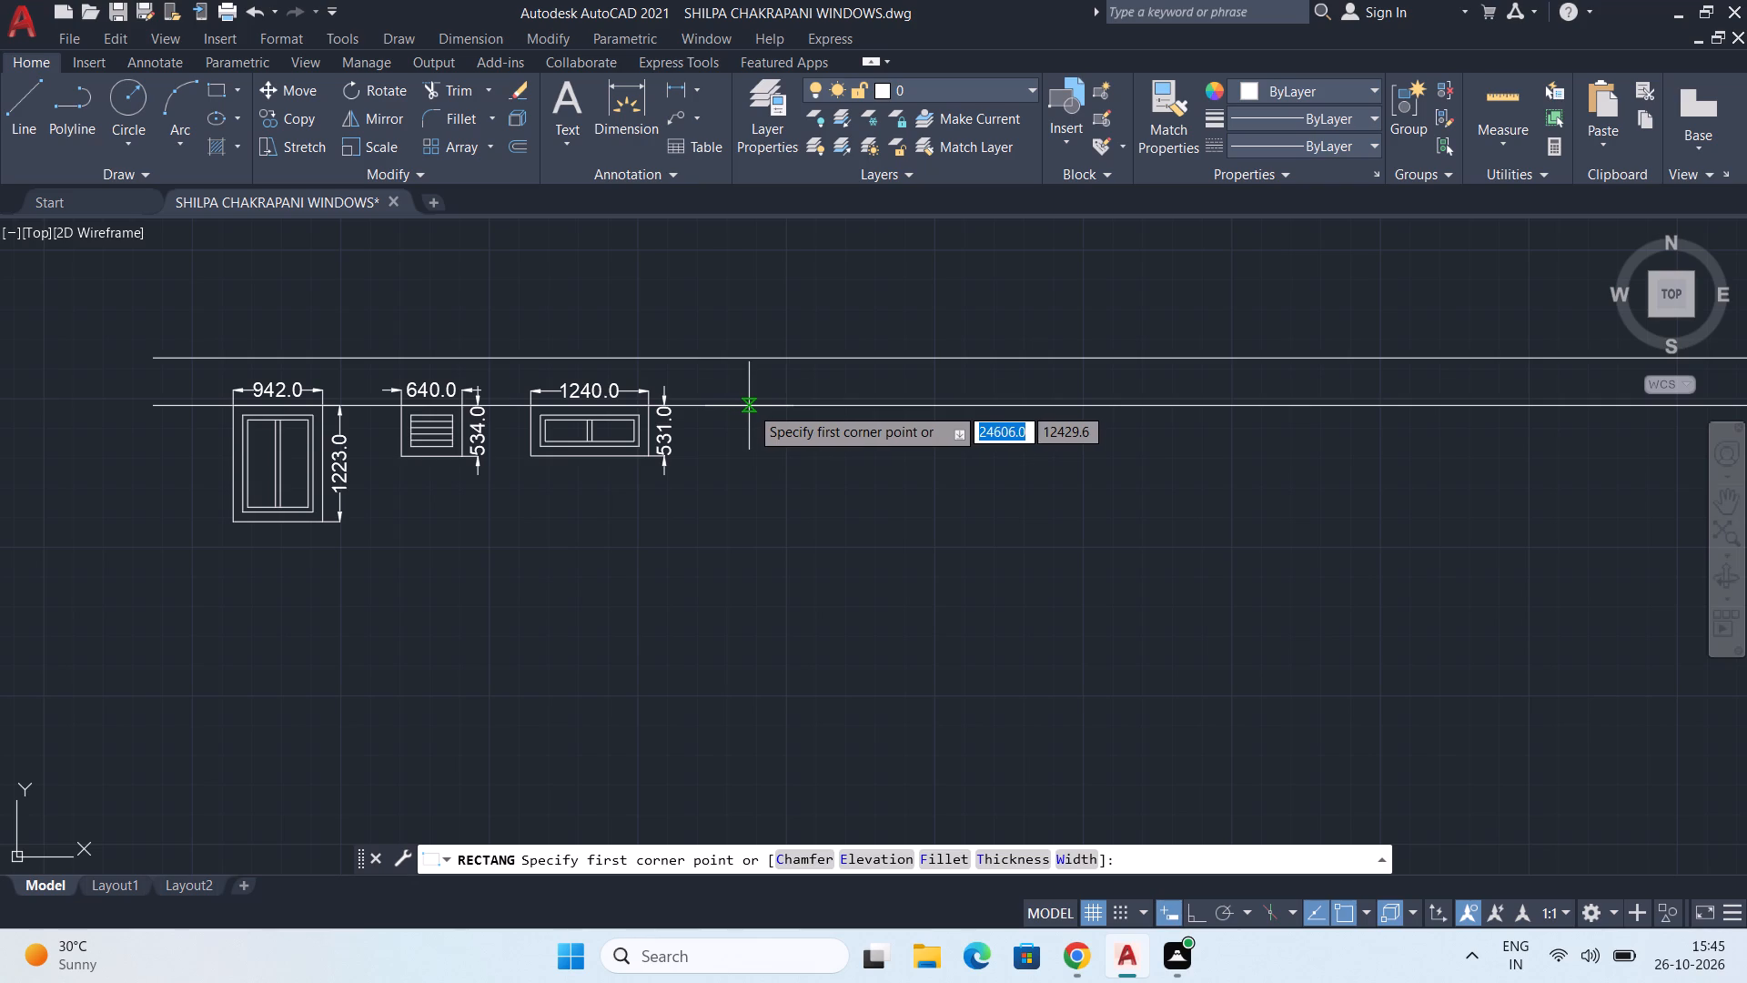
left_click(750, 406)
scroll(745, 408, "up", 6)
scroll(526, 341, "up", 2)
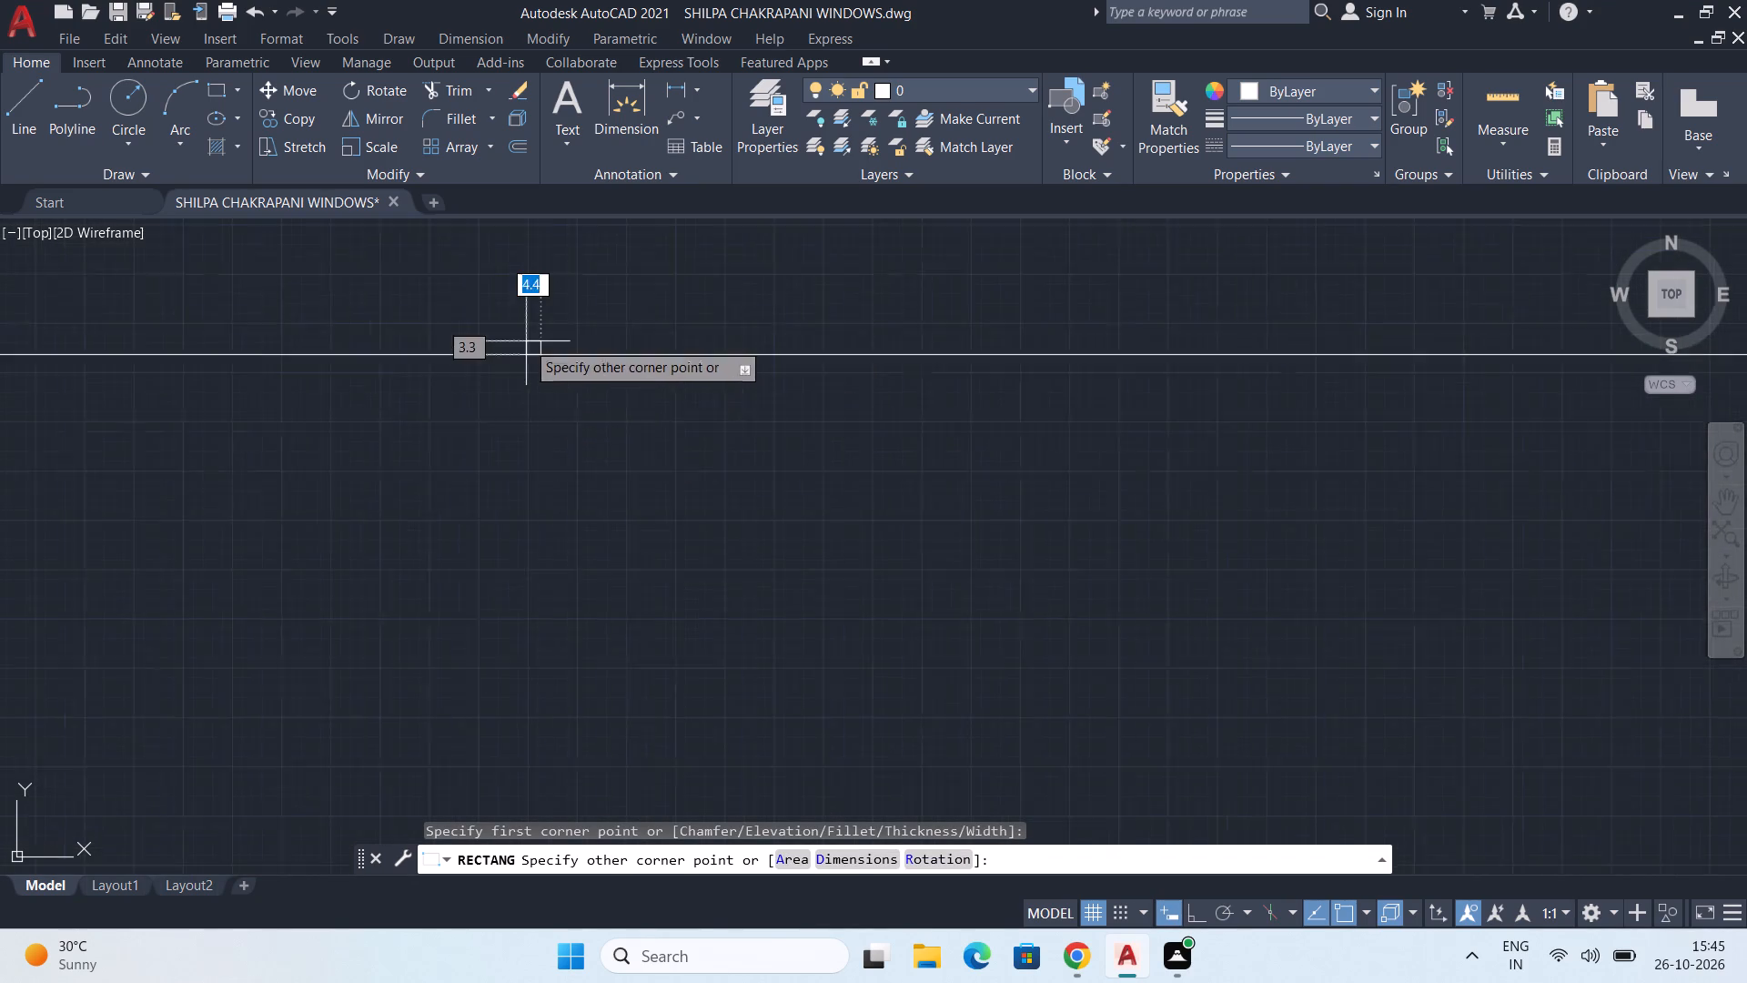
scroll(526, 341, "up", 4)
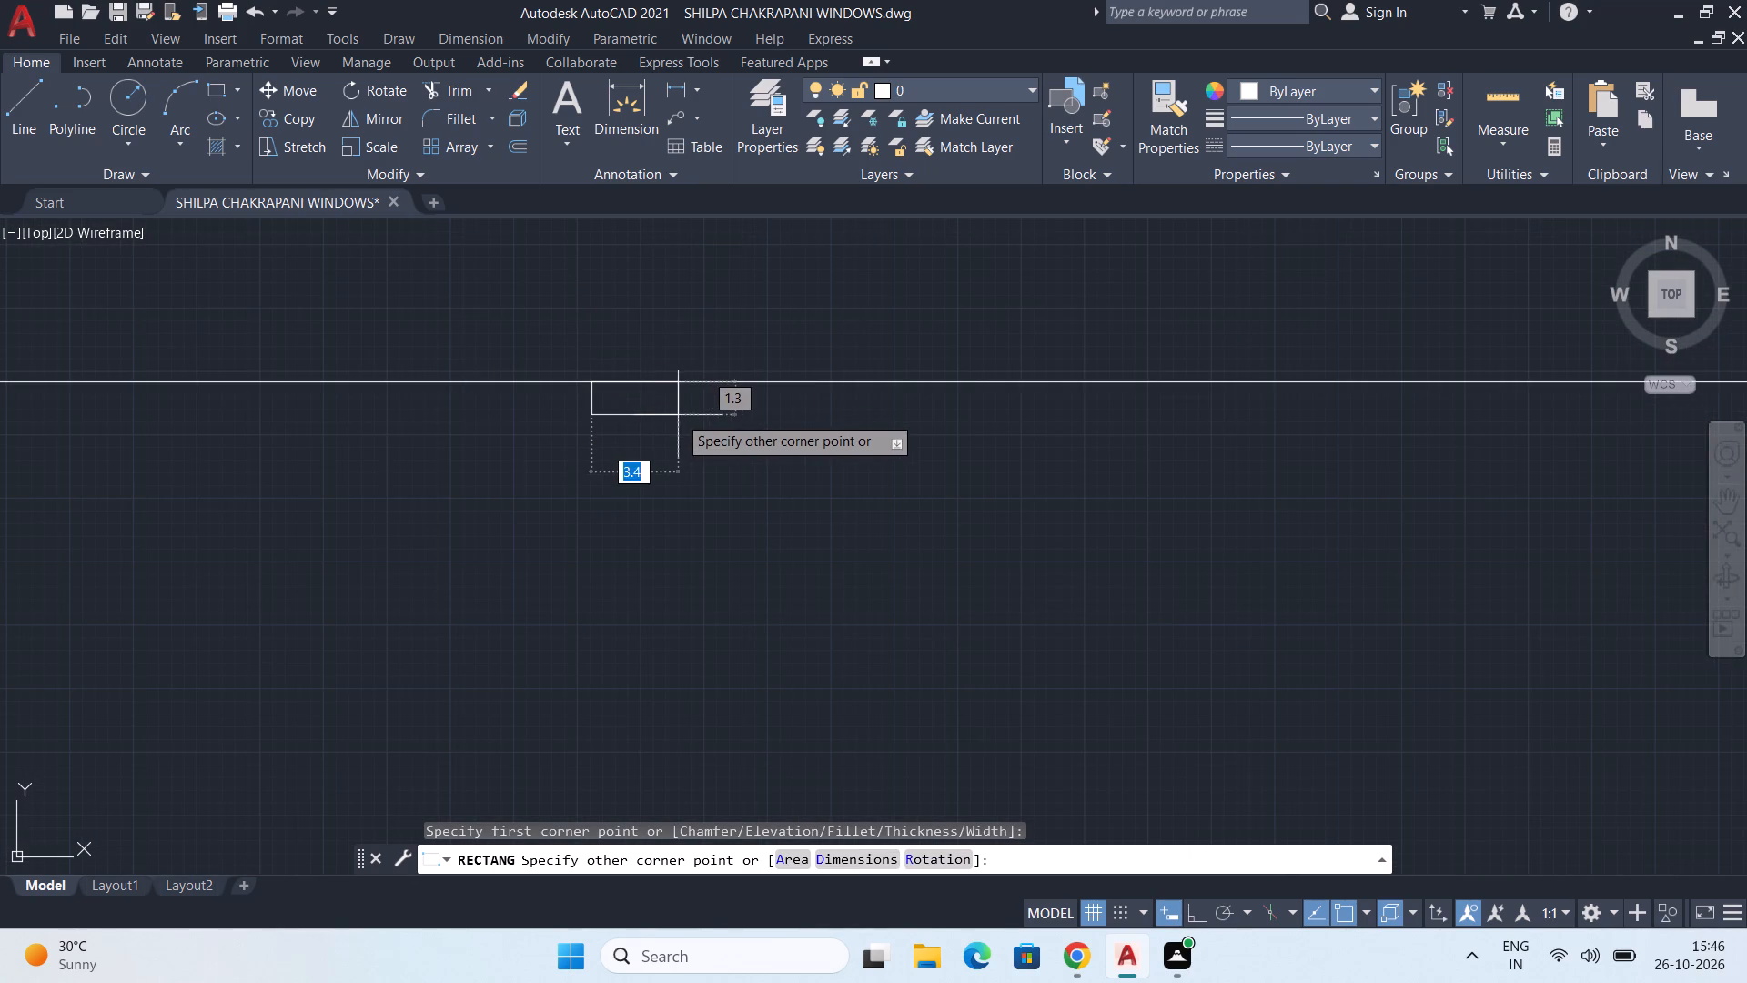
scroll(729, 461, "down", 4)
scroll(1029, 608, "down", 10)
middle_click_drag(1163, 671, 1171, 663)
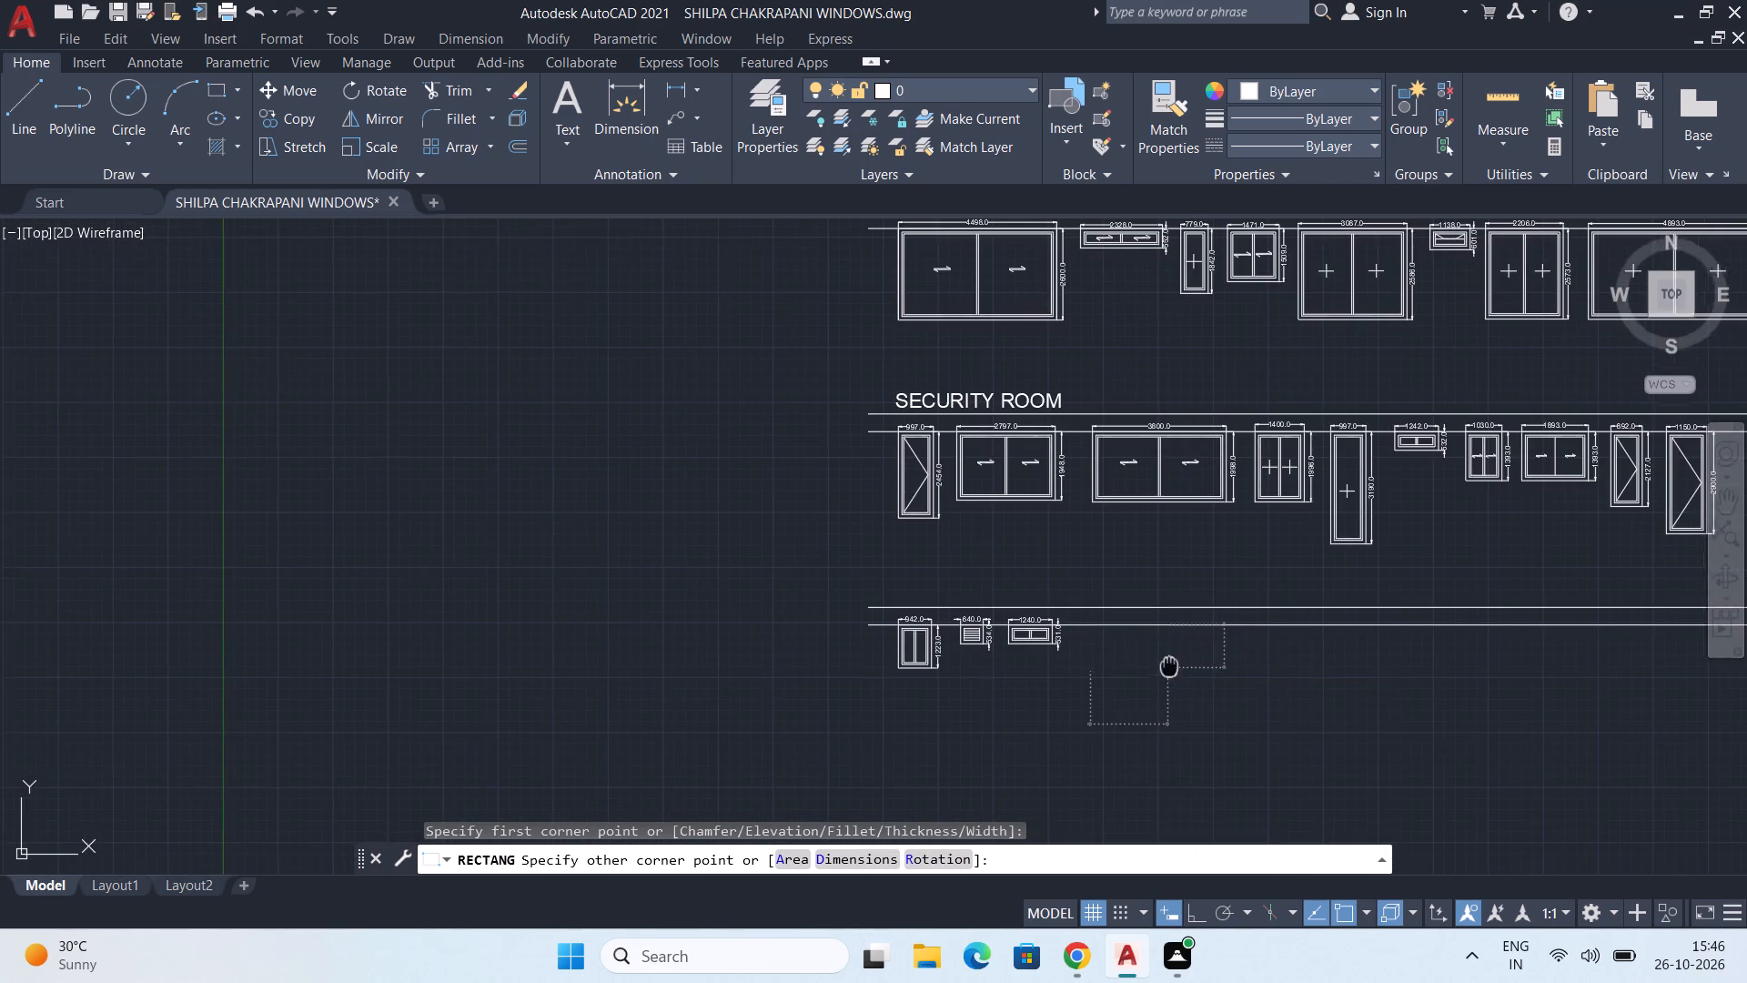
middle_click_drag(1171, 663, 683, 421)
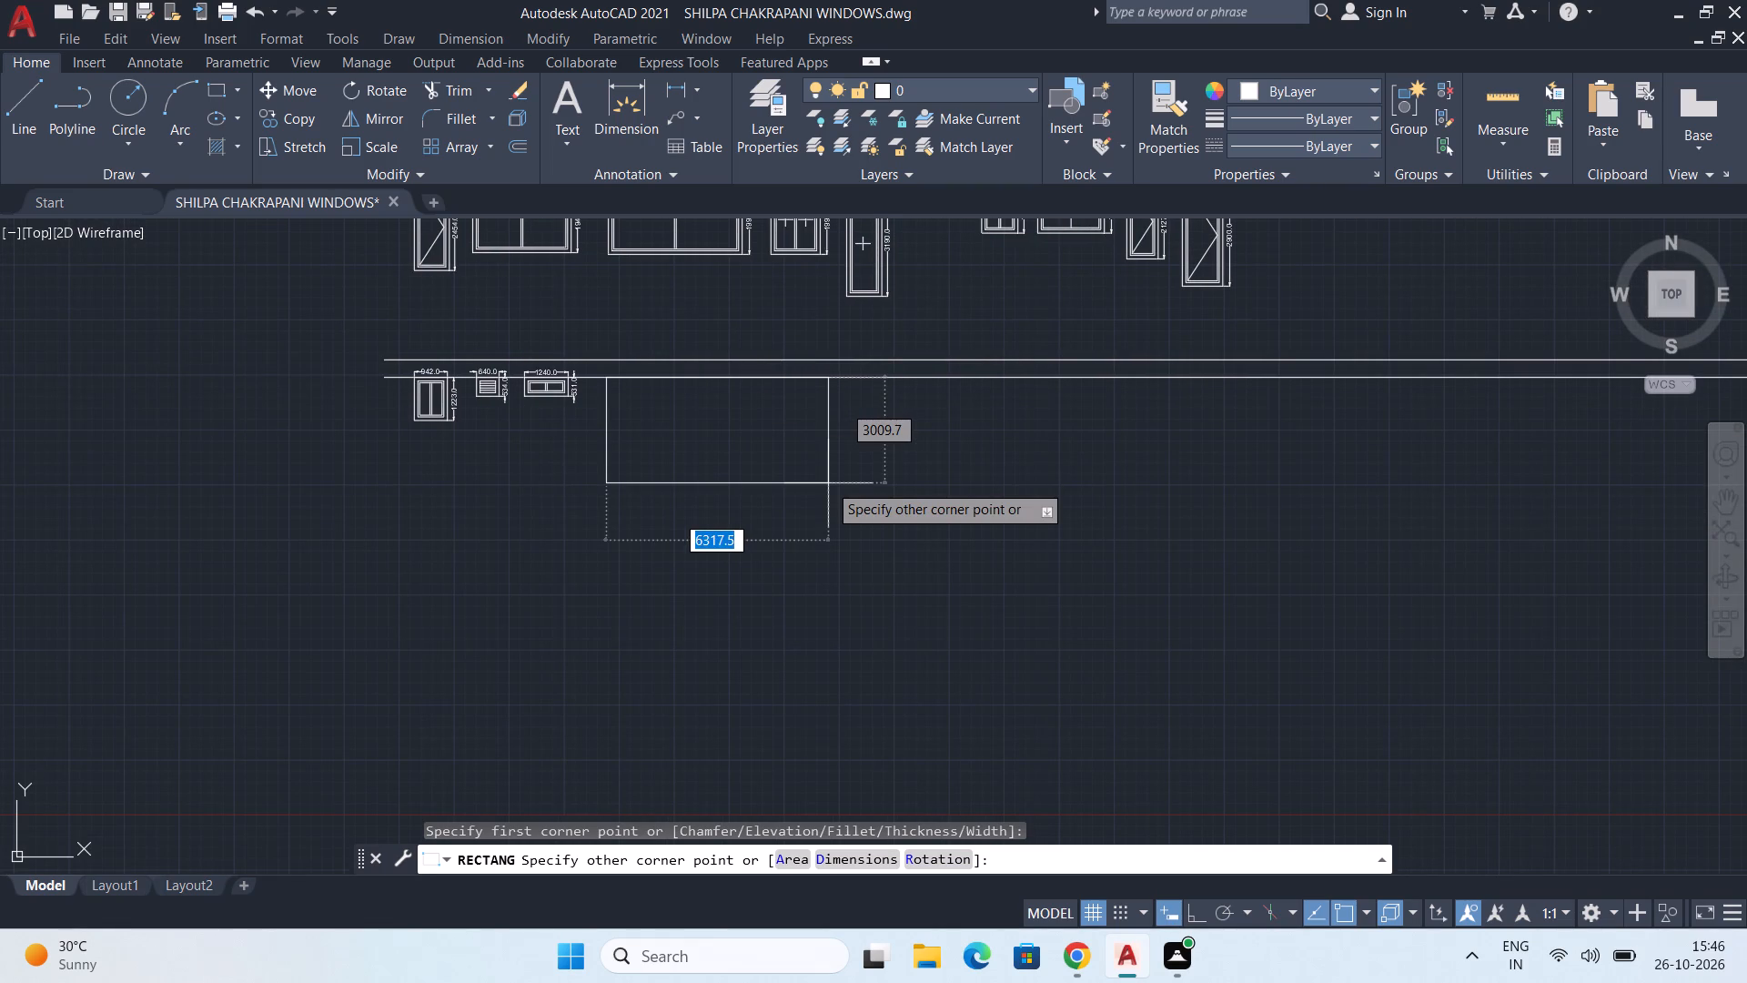
type("846")
key("Tab")
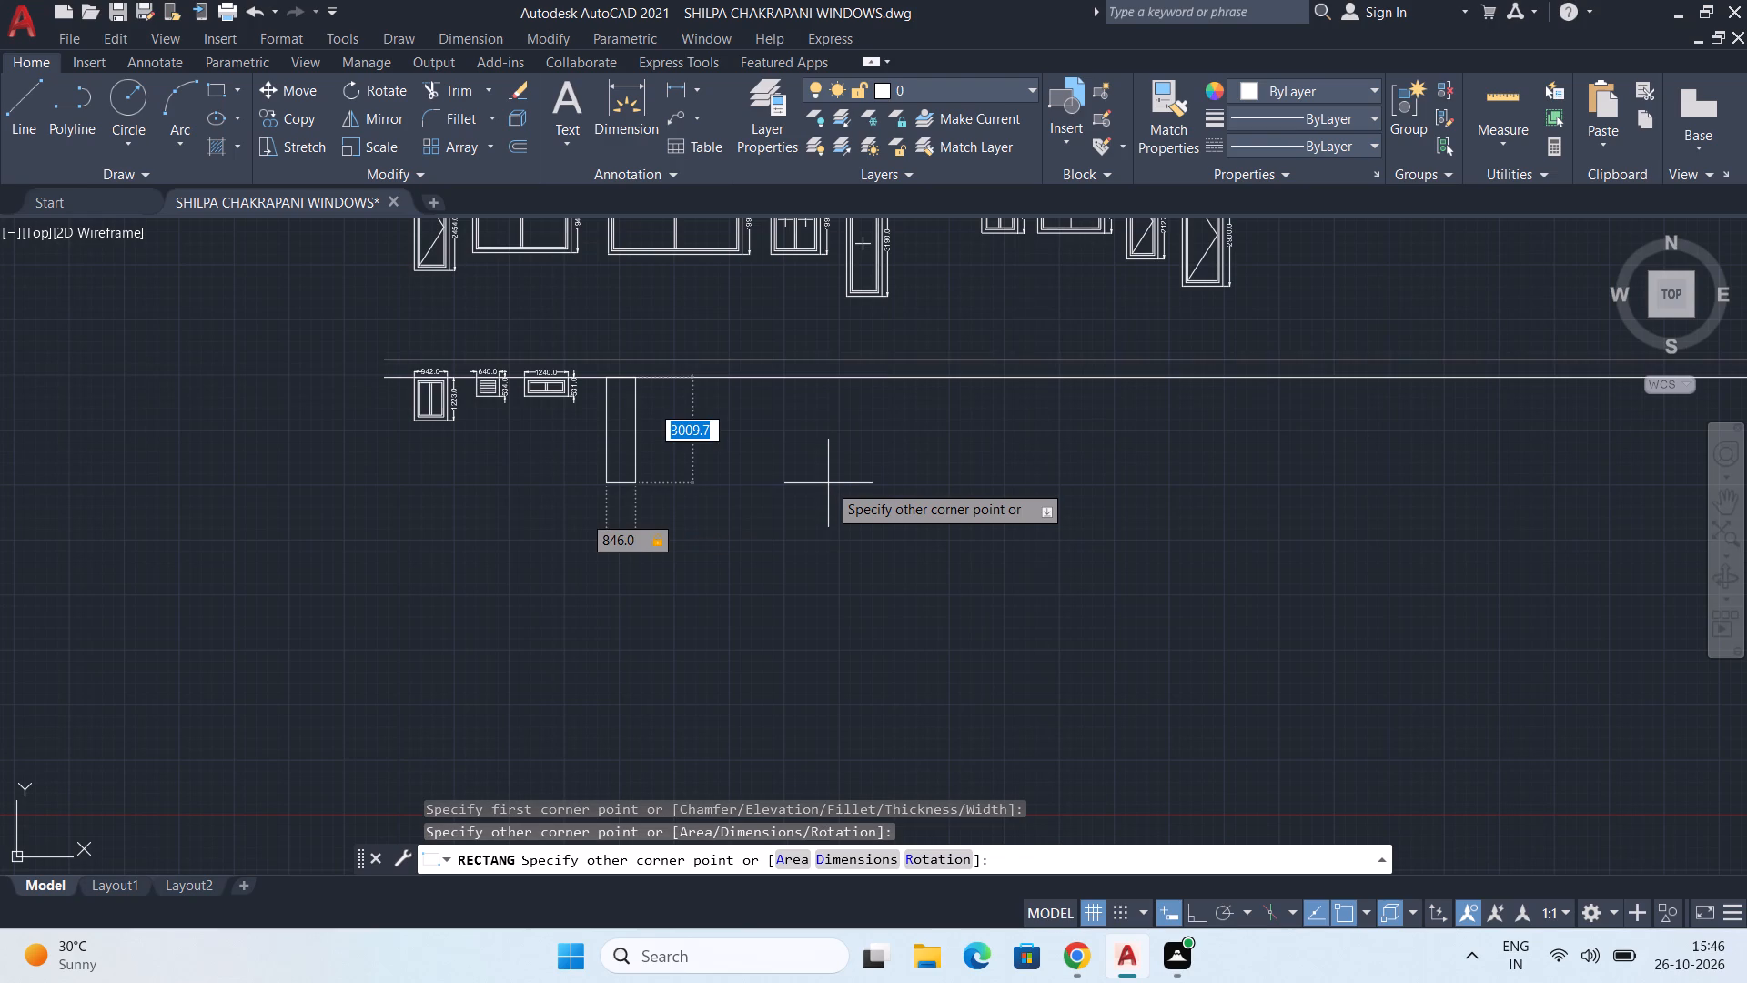
type("2386")
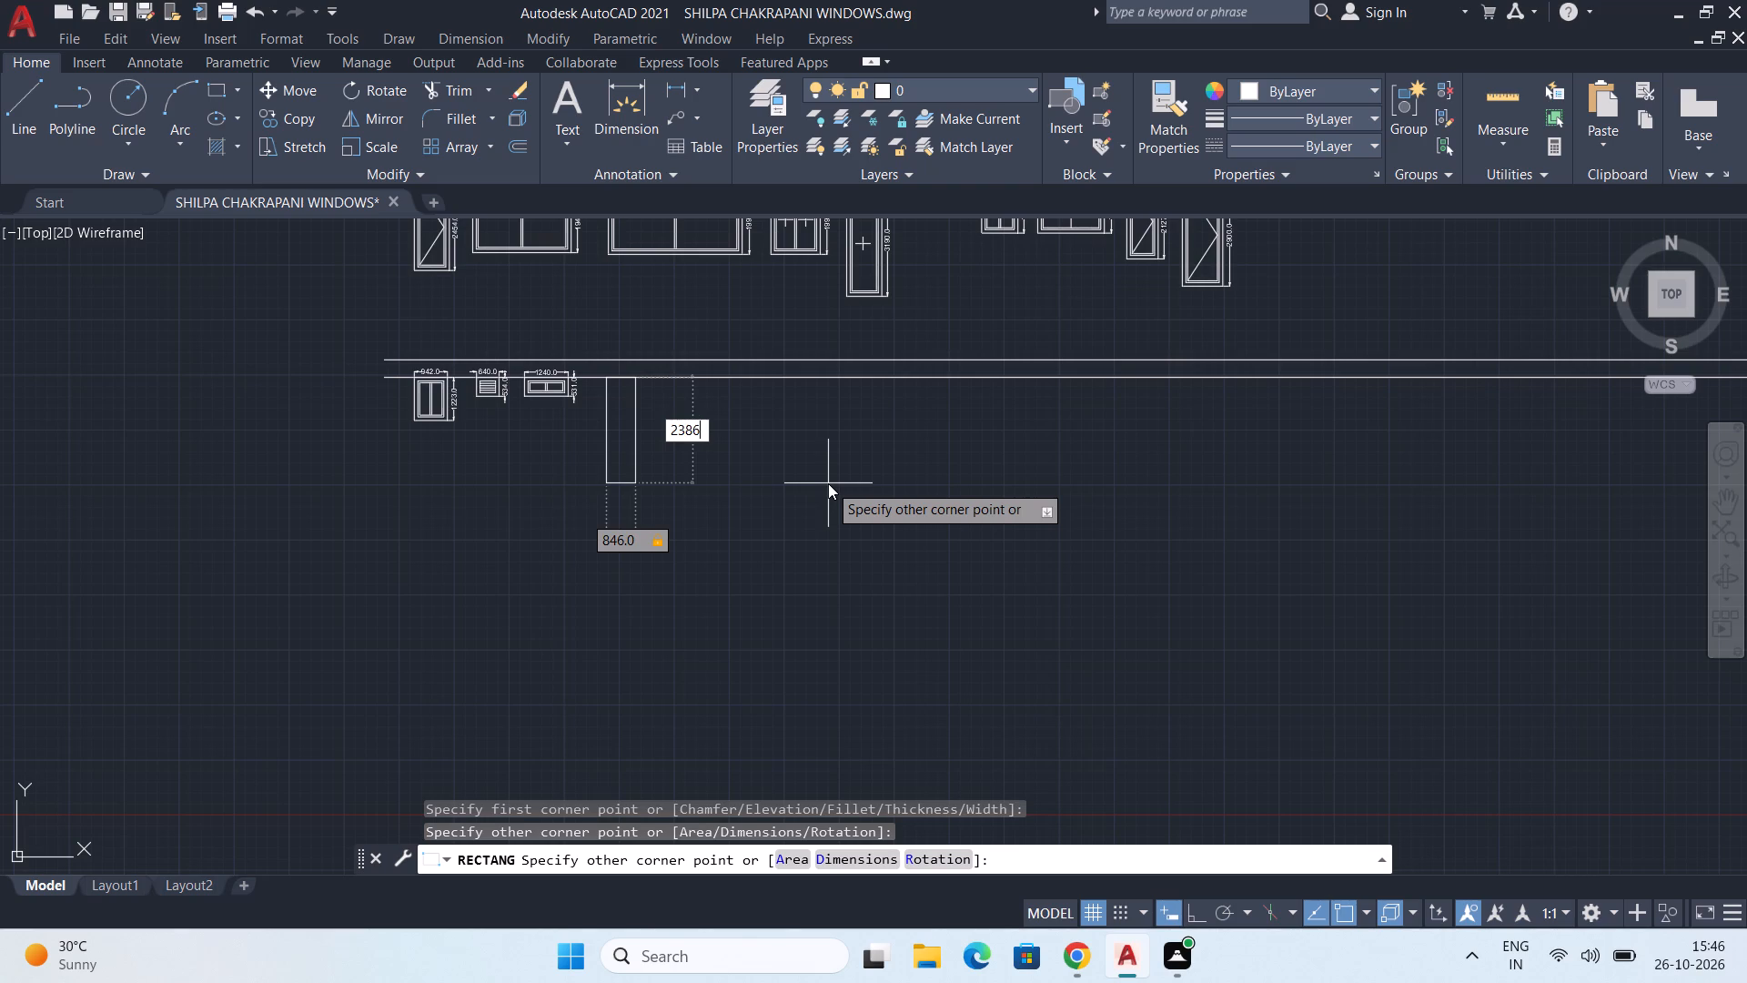
key("Return")
Offset the new tall rectangle 101.6 inward to form the outer frame.
type("OFF")
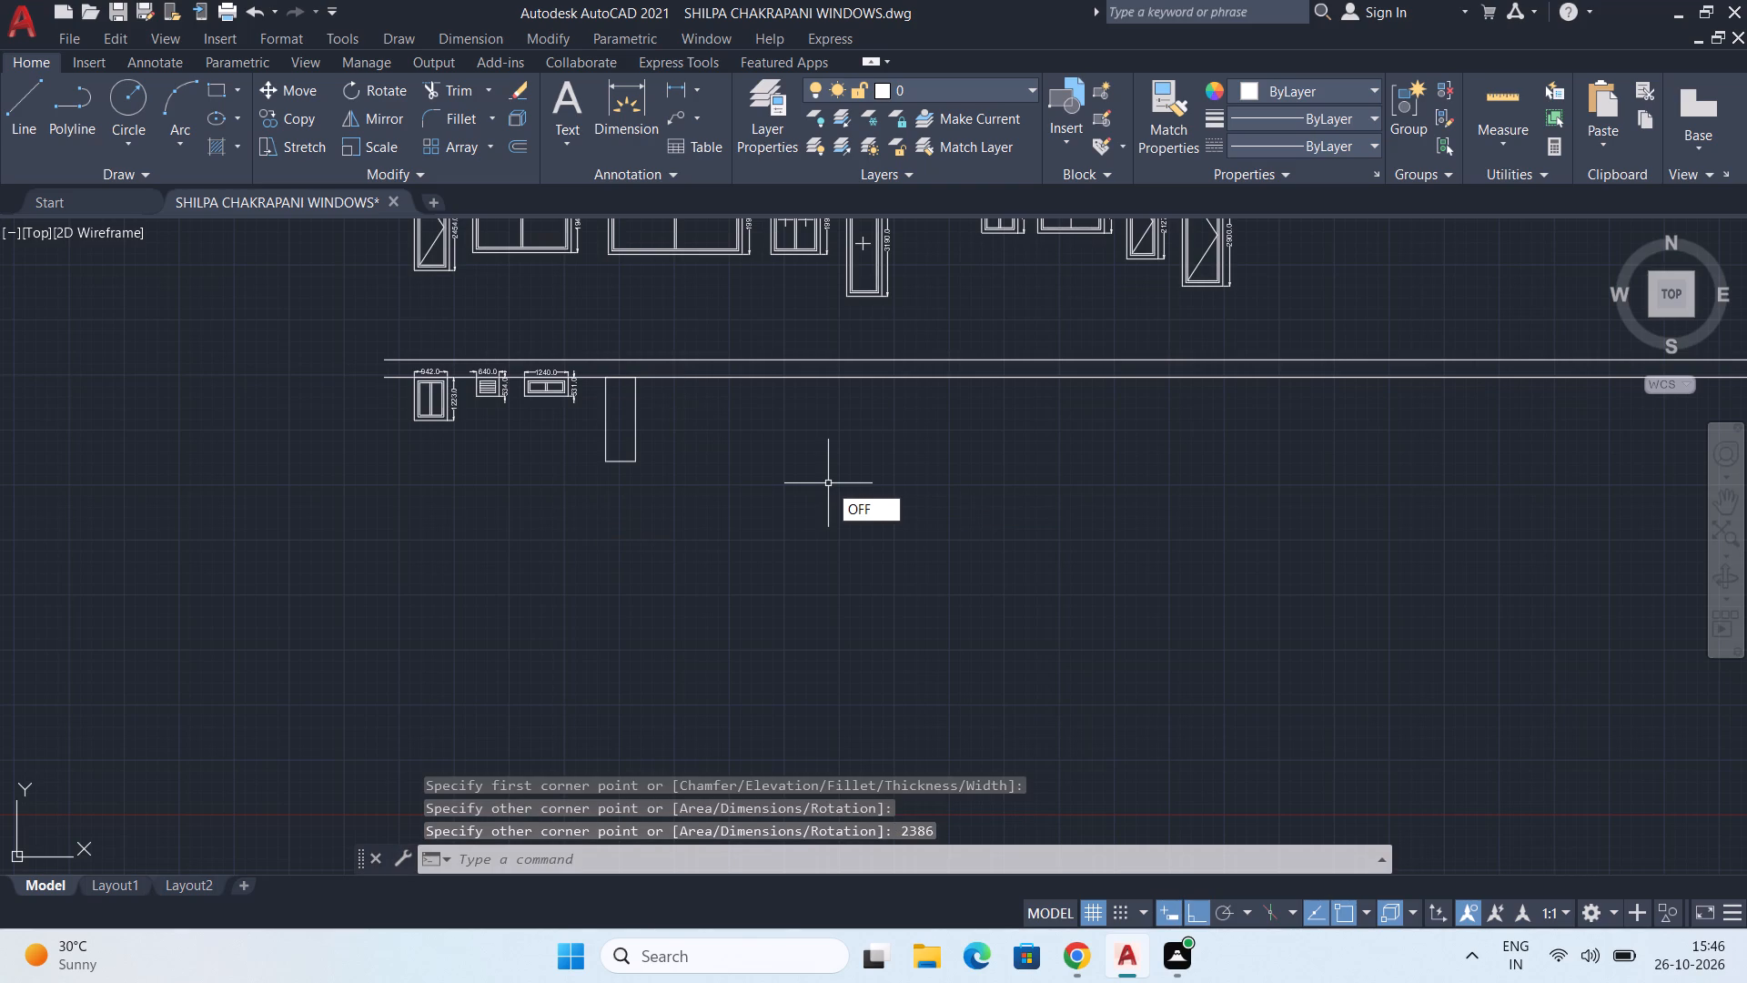
key("Return")
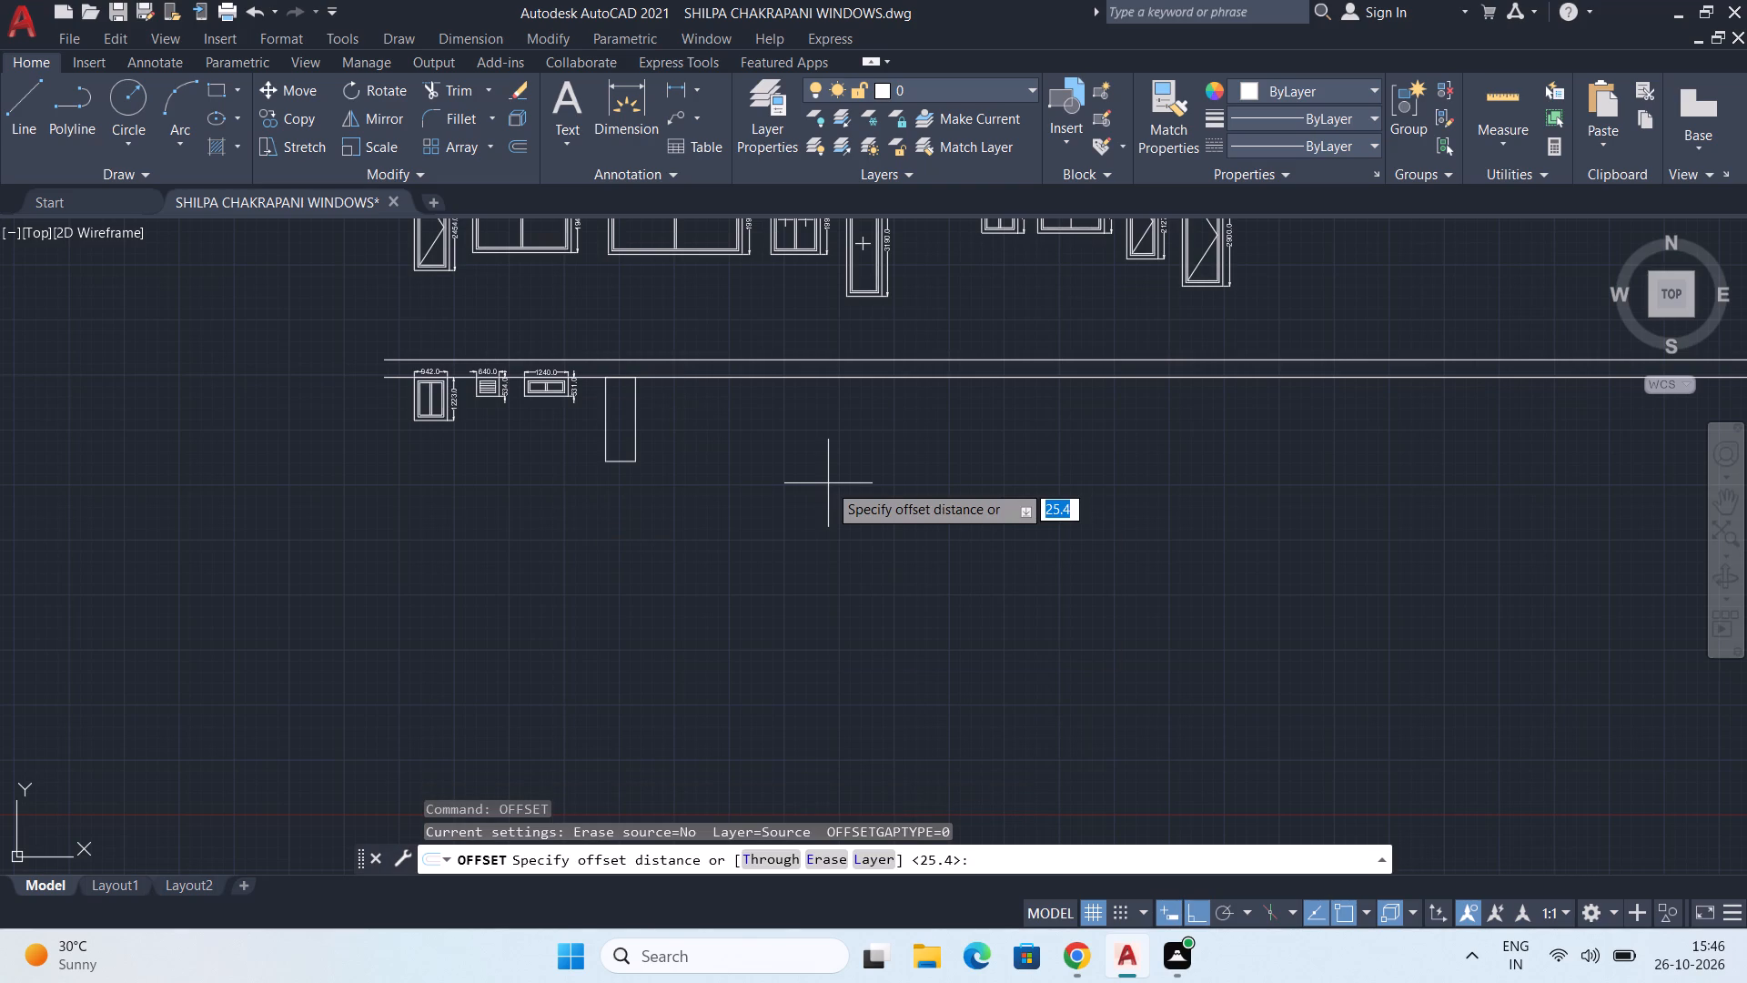
scroll(717, 358, "up", 2)
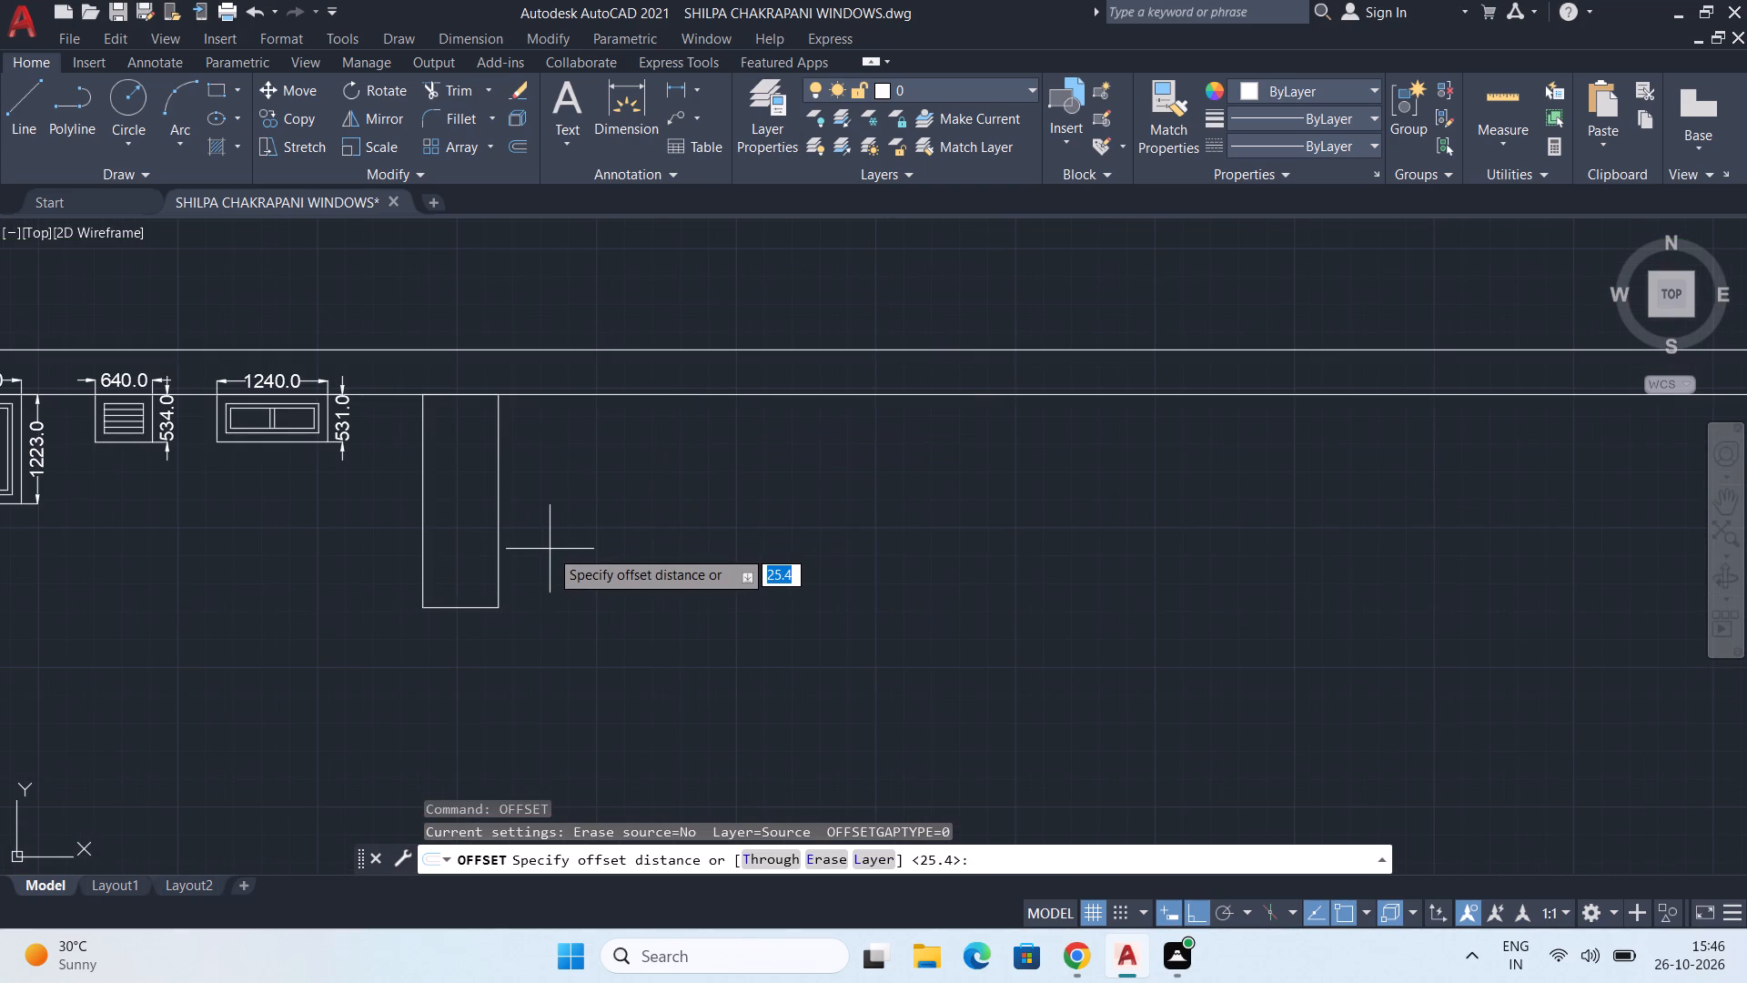
type("101.6")
key("Return")
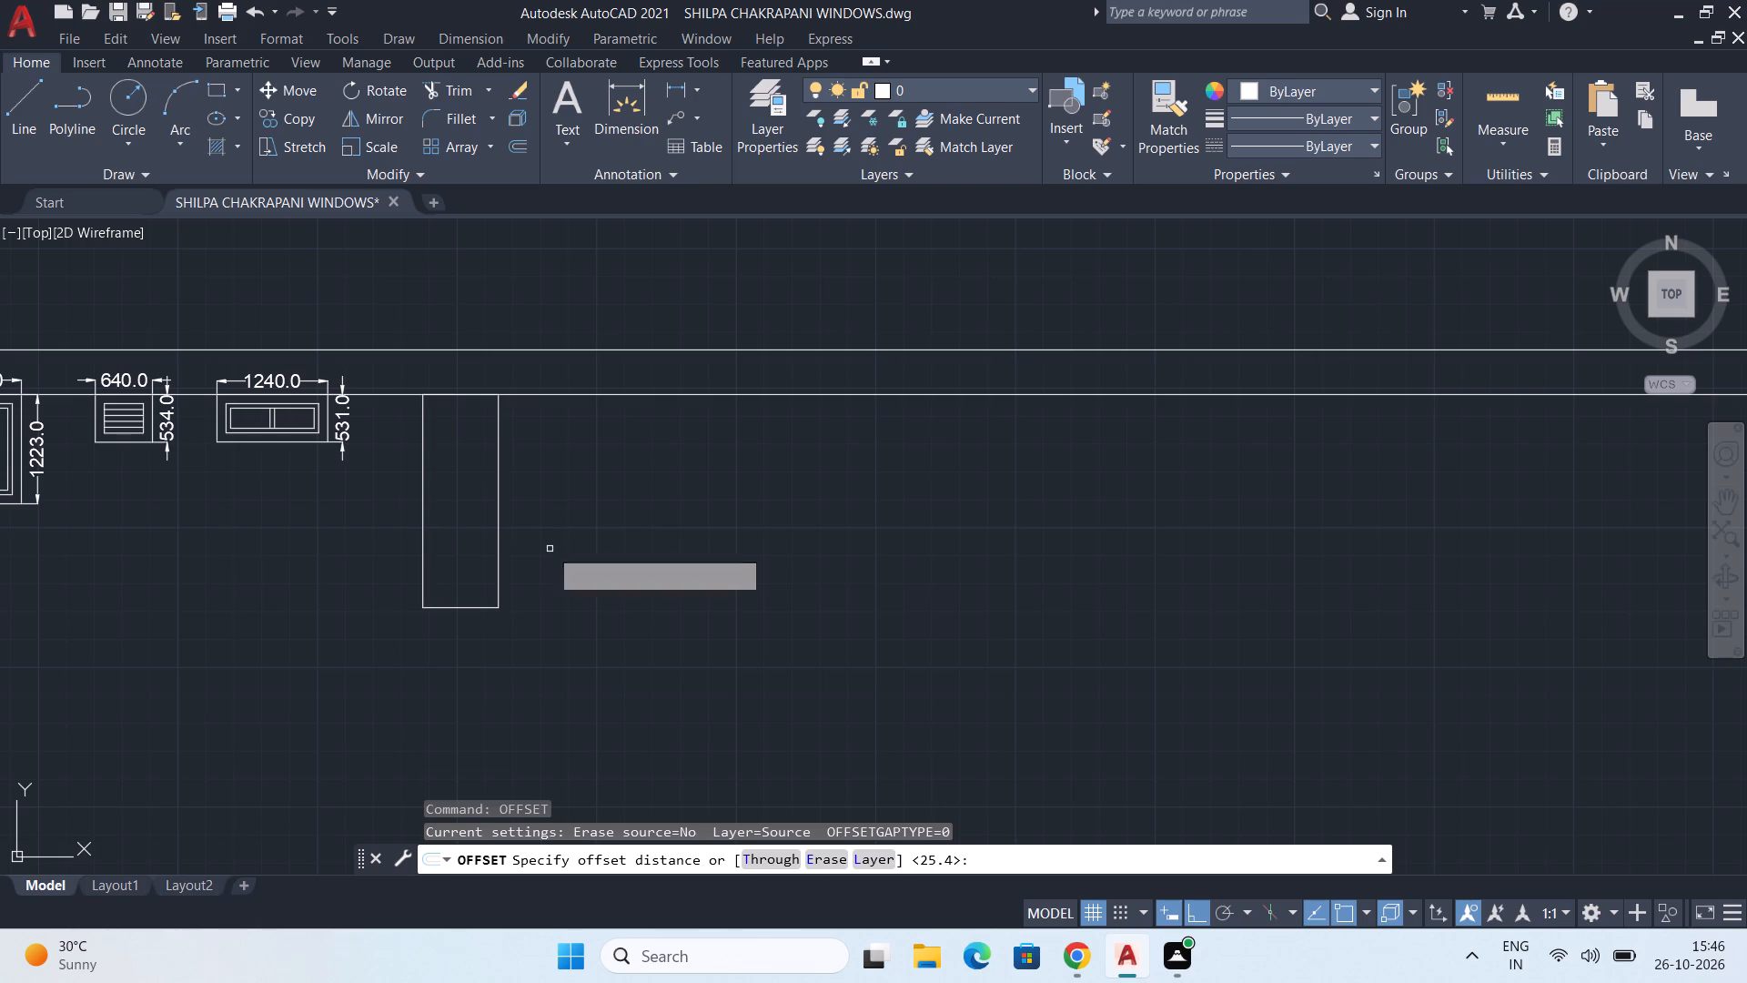
scroll(444, 521, "up", 2)
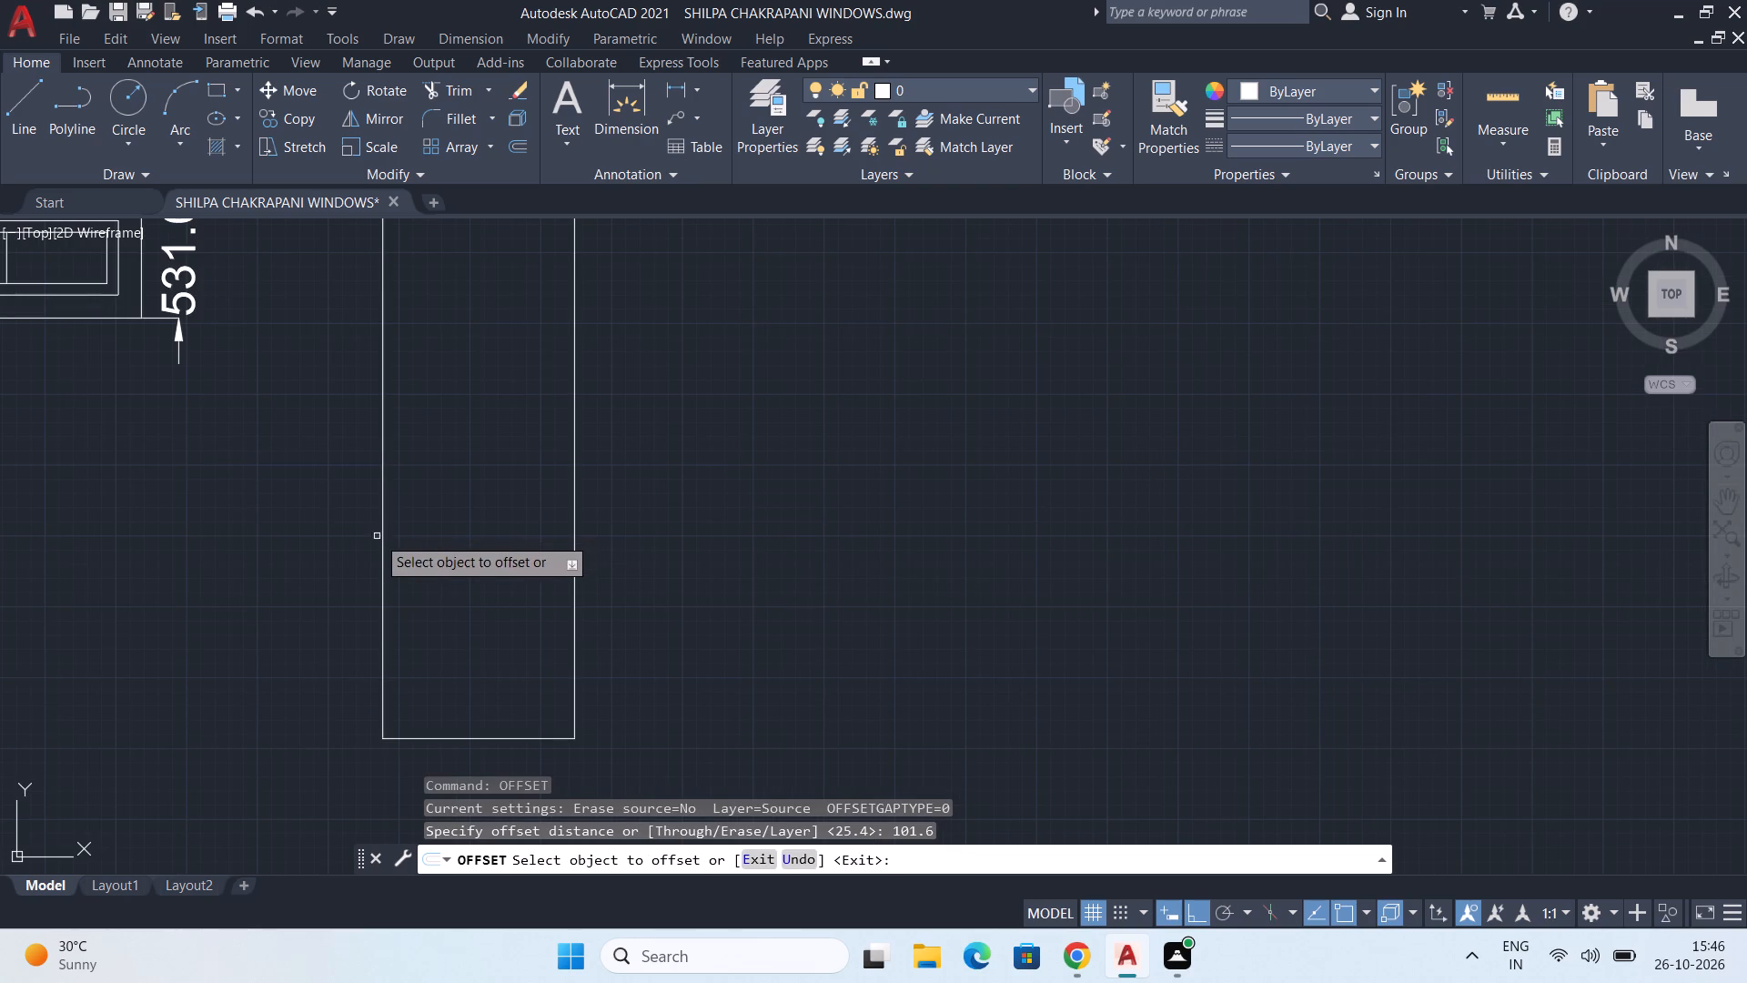
left_click(385, 551)
left_click(411, 554)
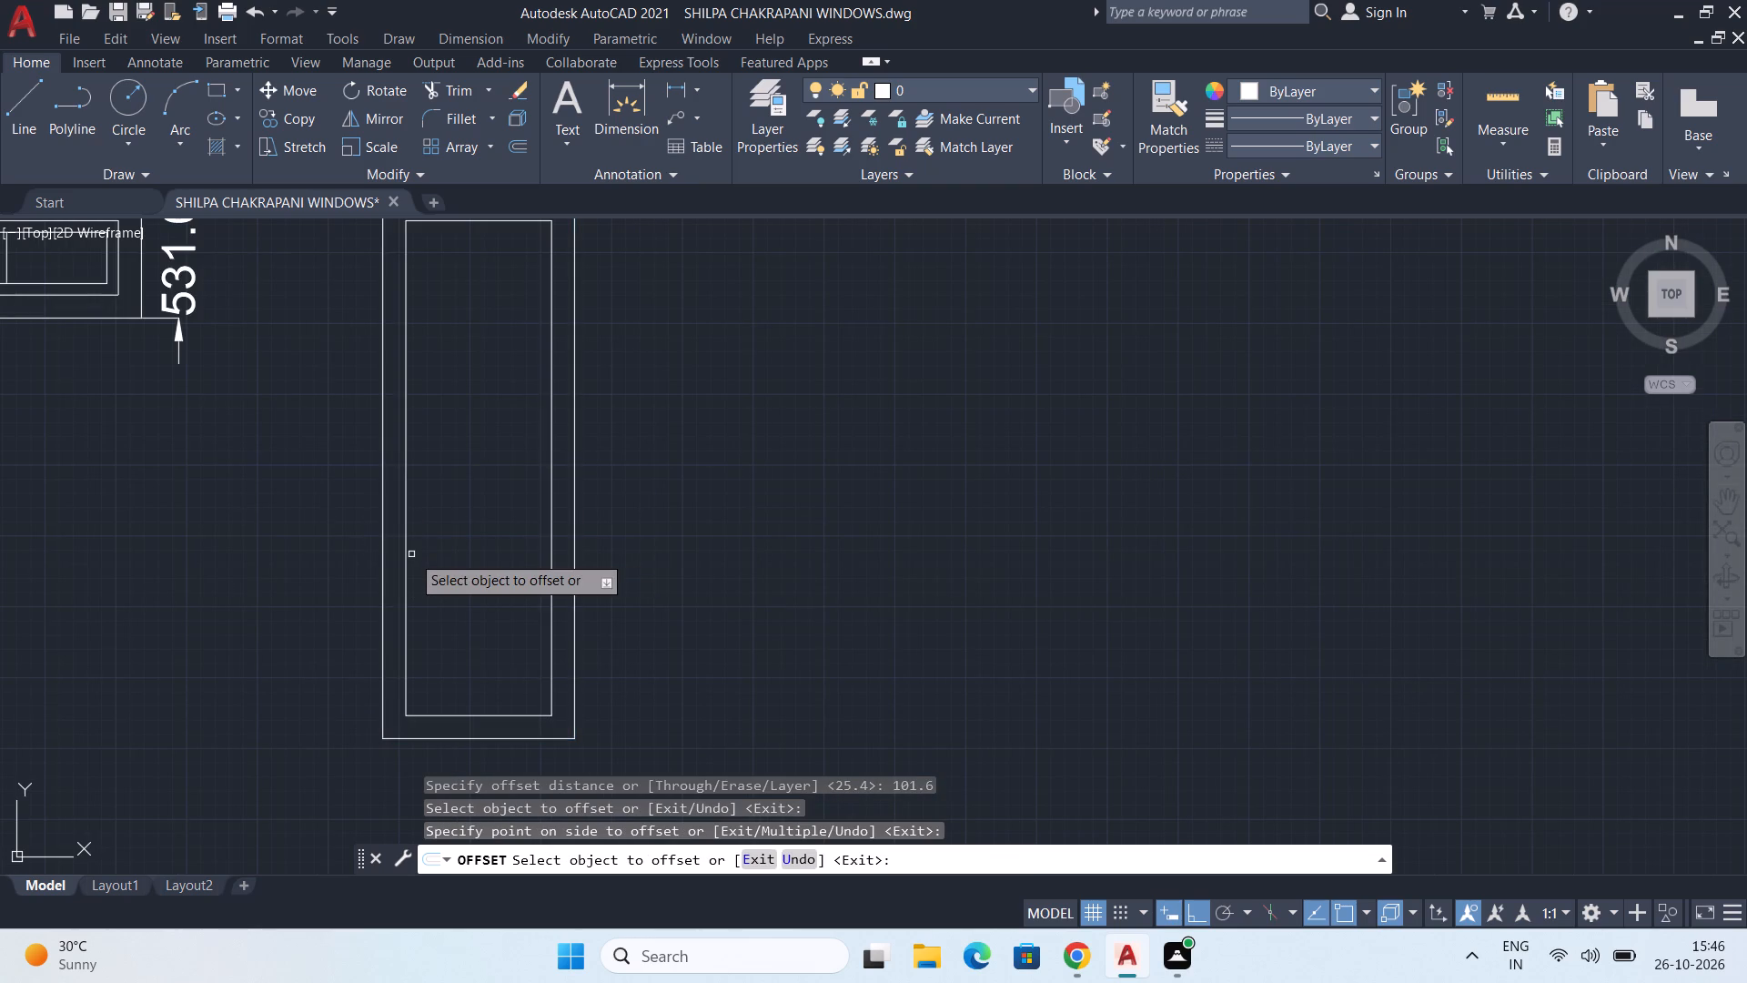
Offset the inner frame rectangle a further 50.8 inward to form the sash outline.
scroll(411, 554, "down", 1)
middle_click_drag(409, 561, 427, 569)
scroll(408, 573, "up", 1)
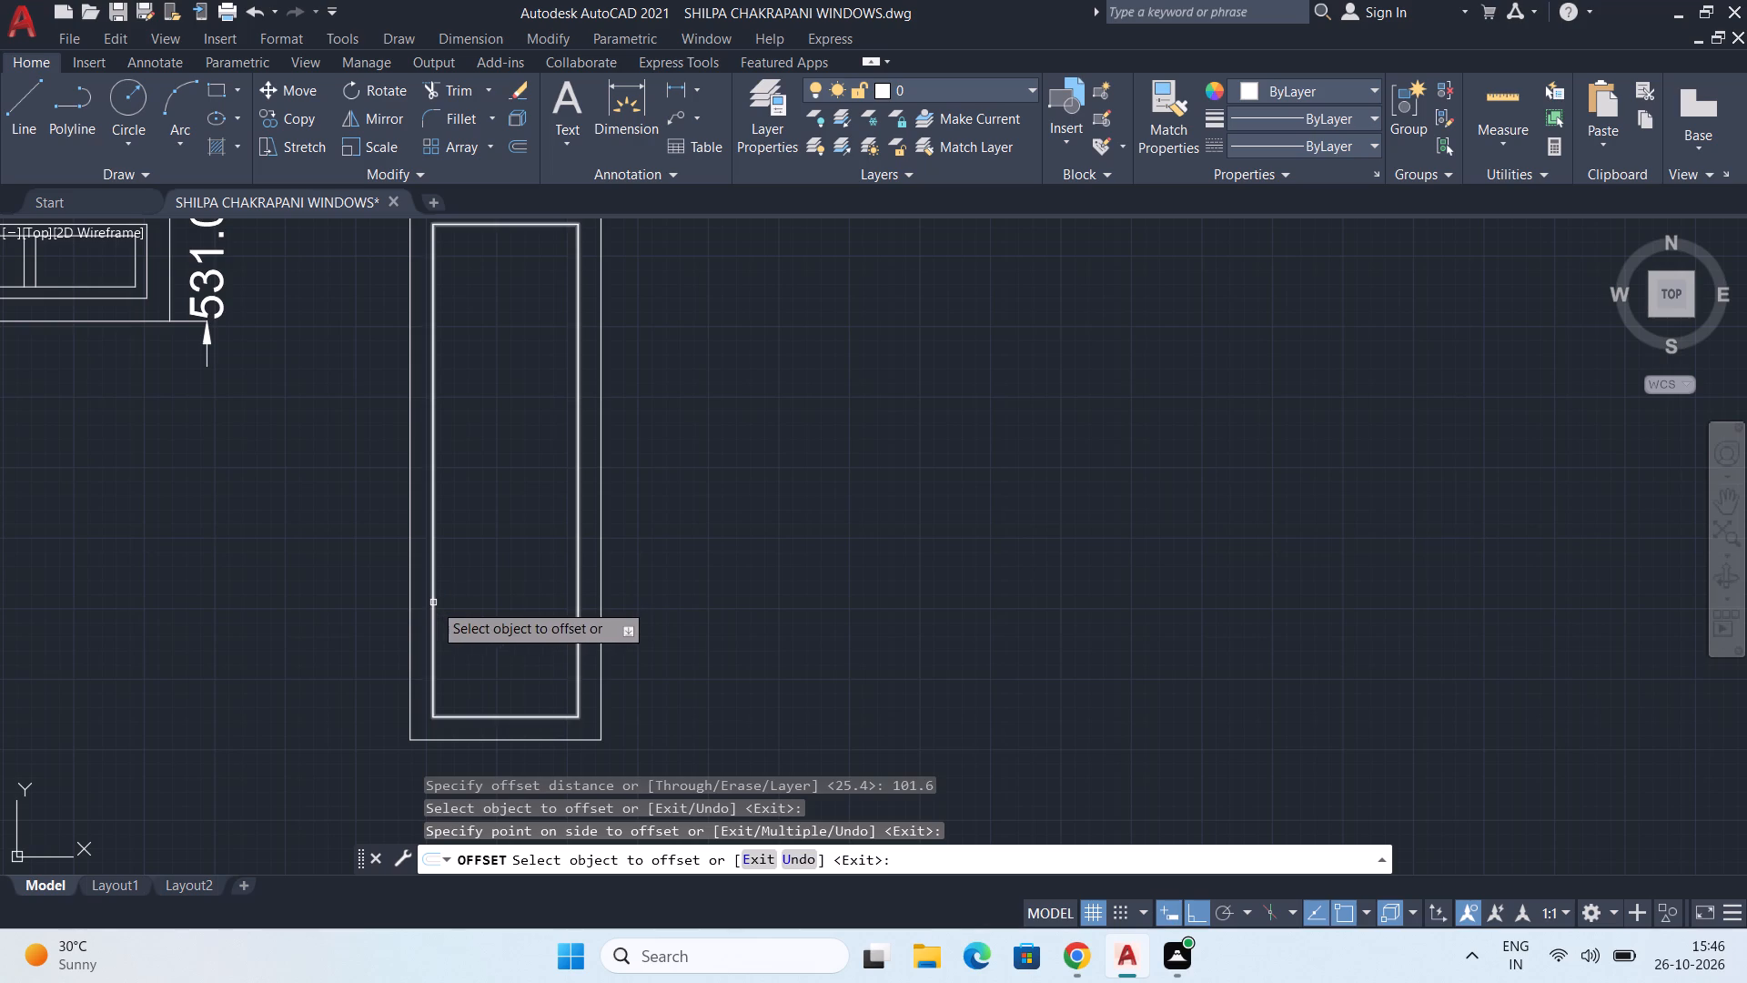
left_click(433, 603)
type("50.")
key("8")
key("Return")
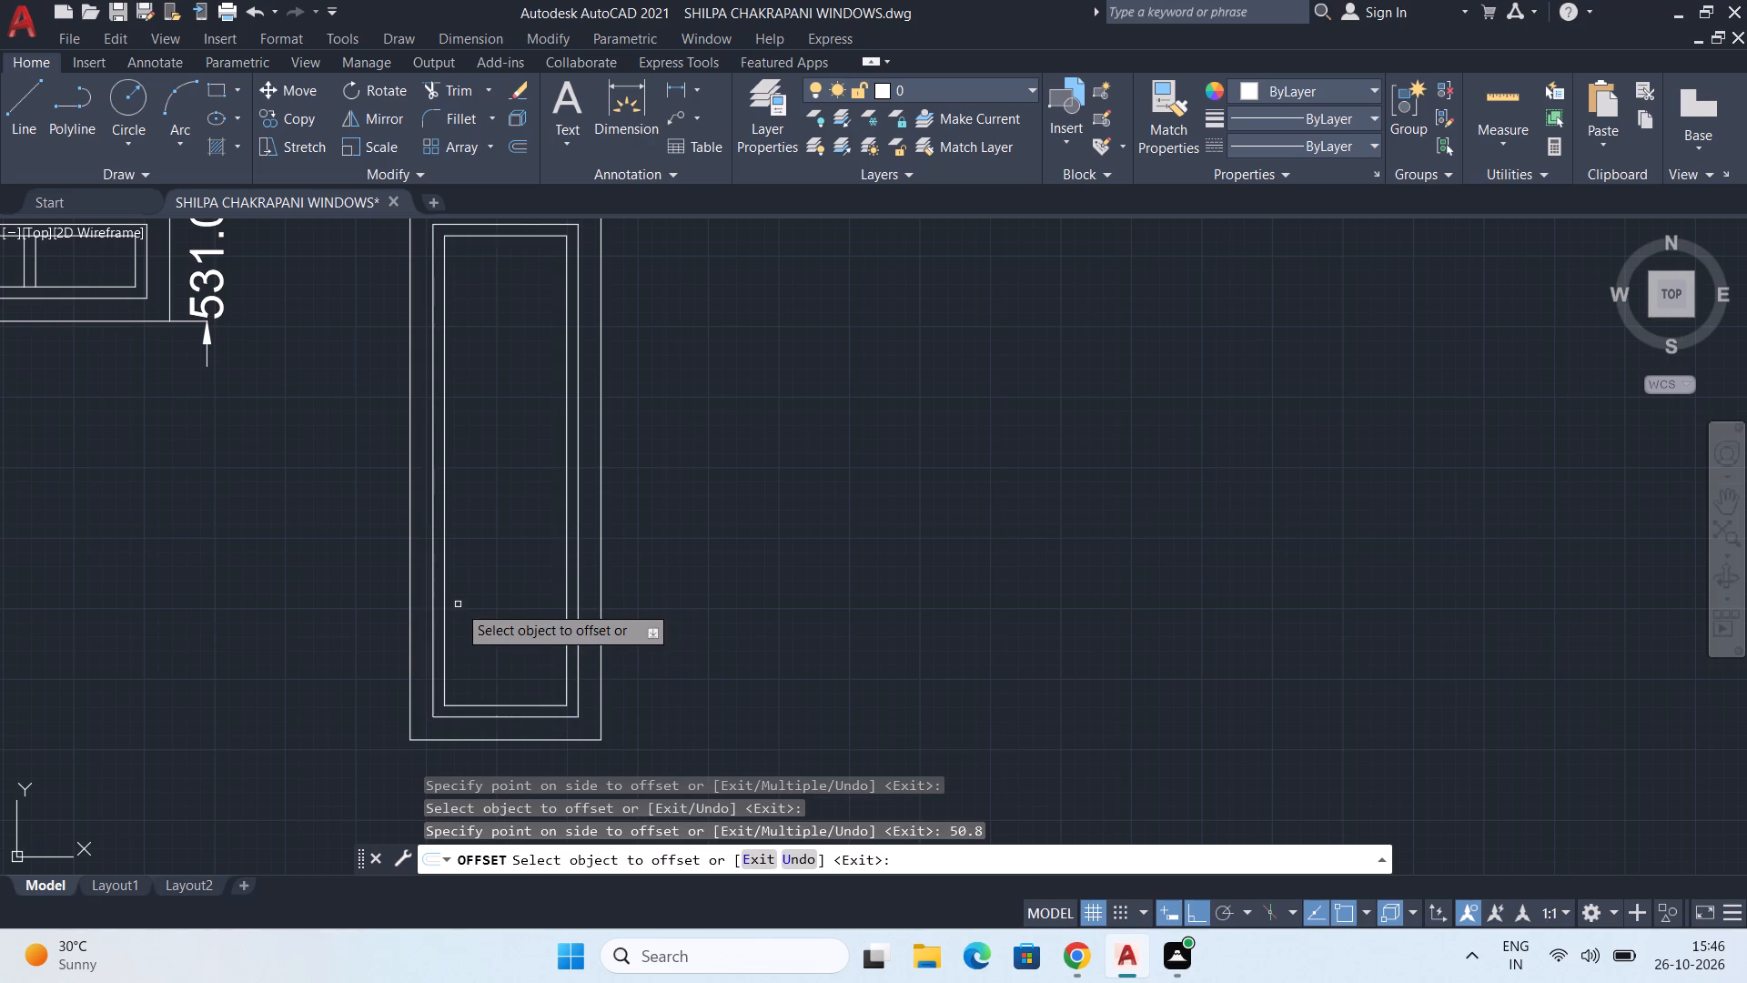
key("space")
With Ortho off, draw opening lines from the innermost rectangle's upper-left corner to its right side's midpoint and back to its lower-left corner.
key("l")
key("Return")
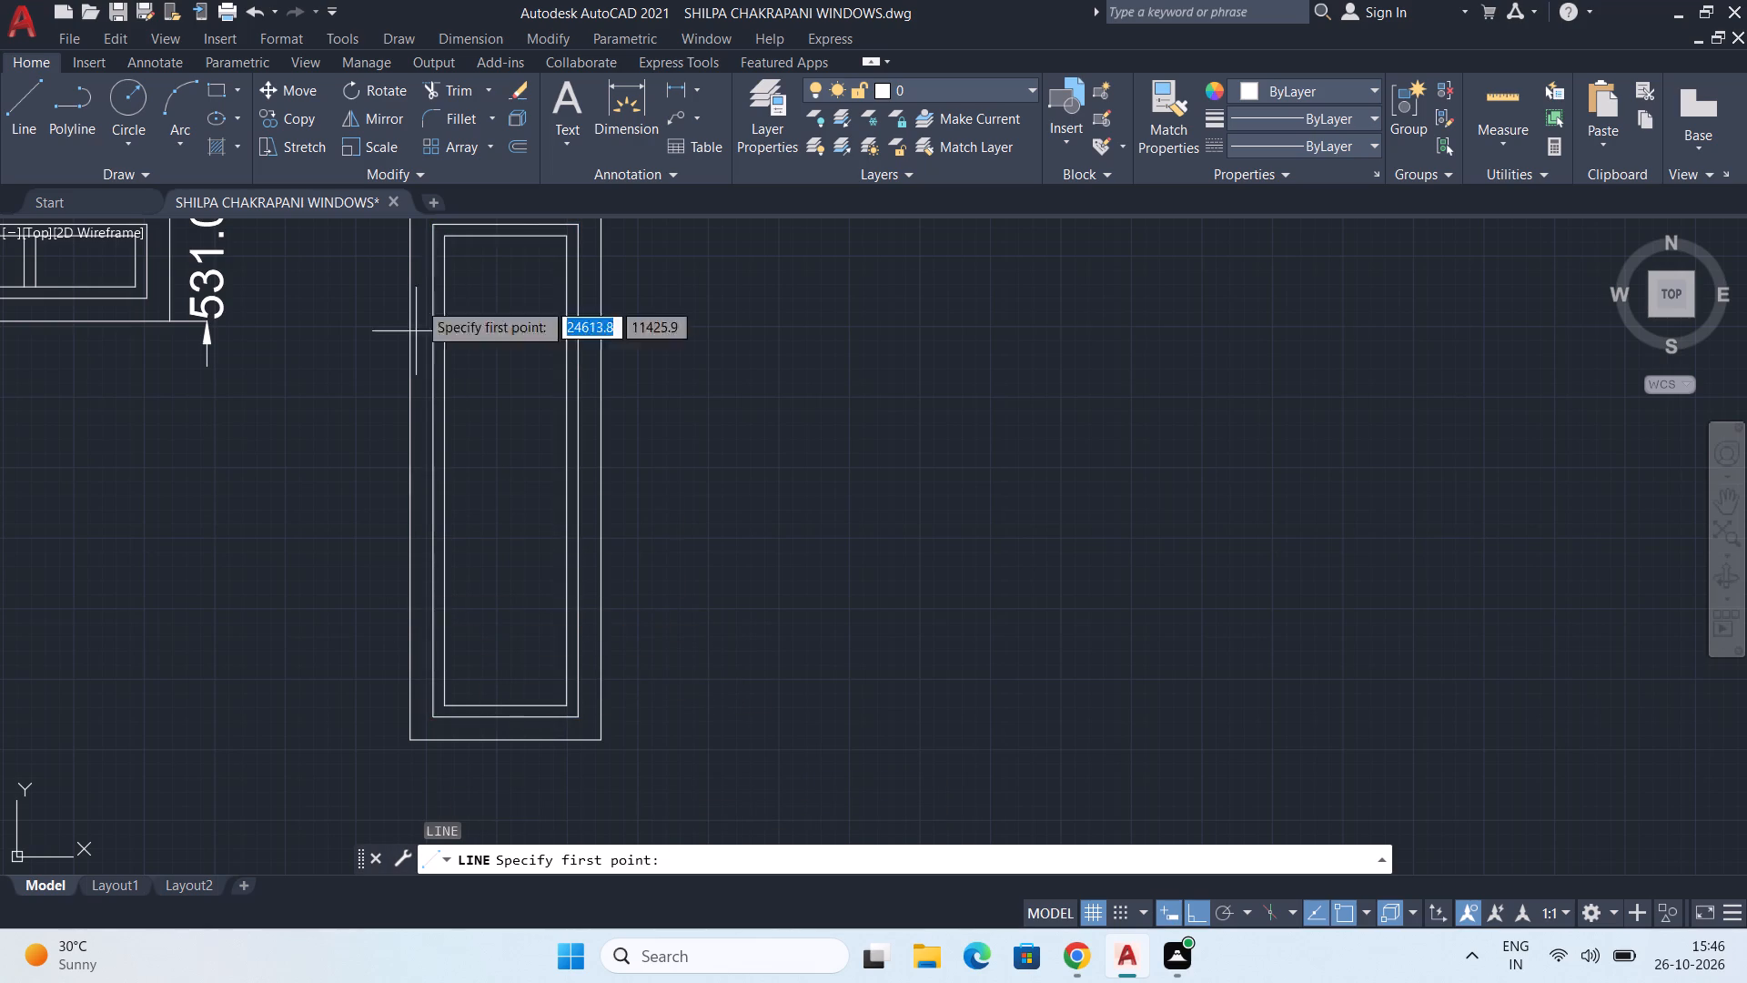
left_click(445, 230)
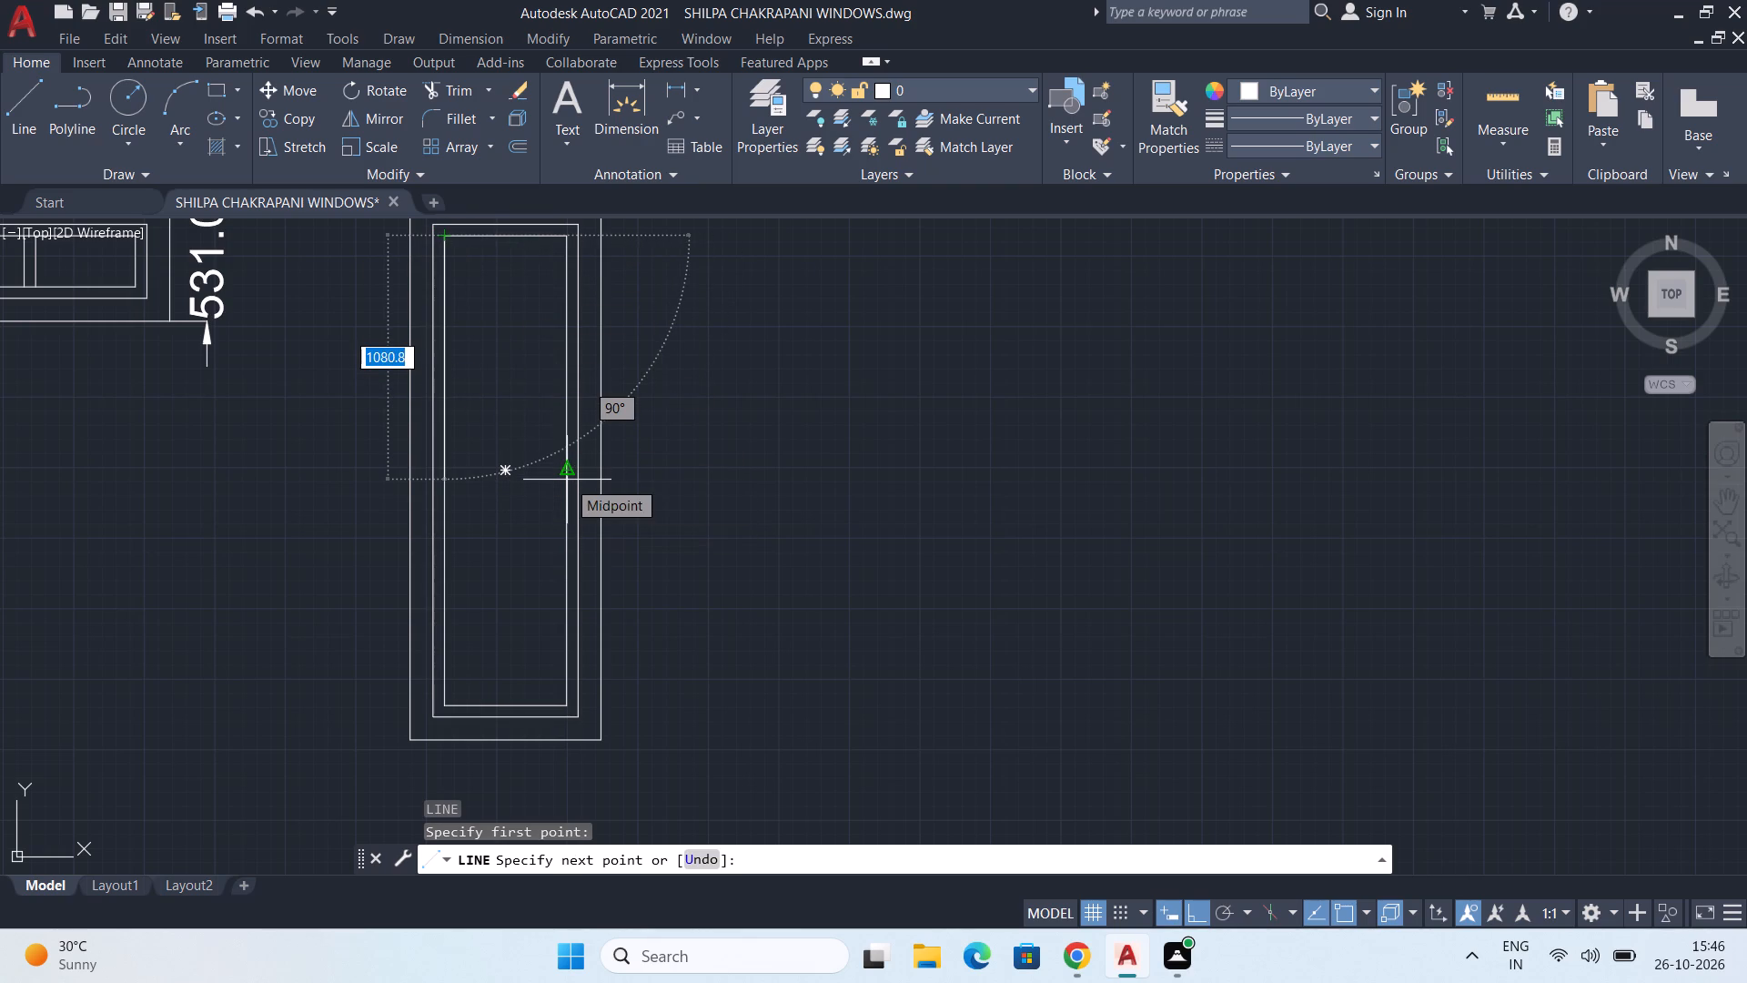
key("F8")
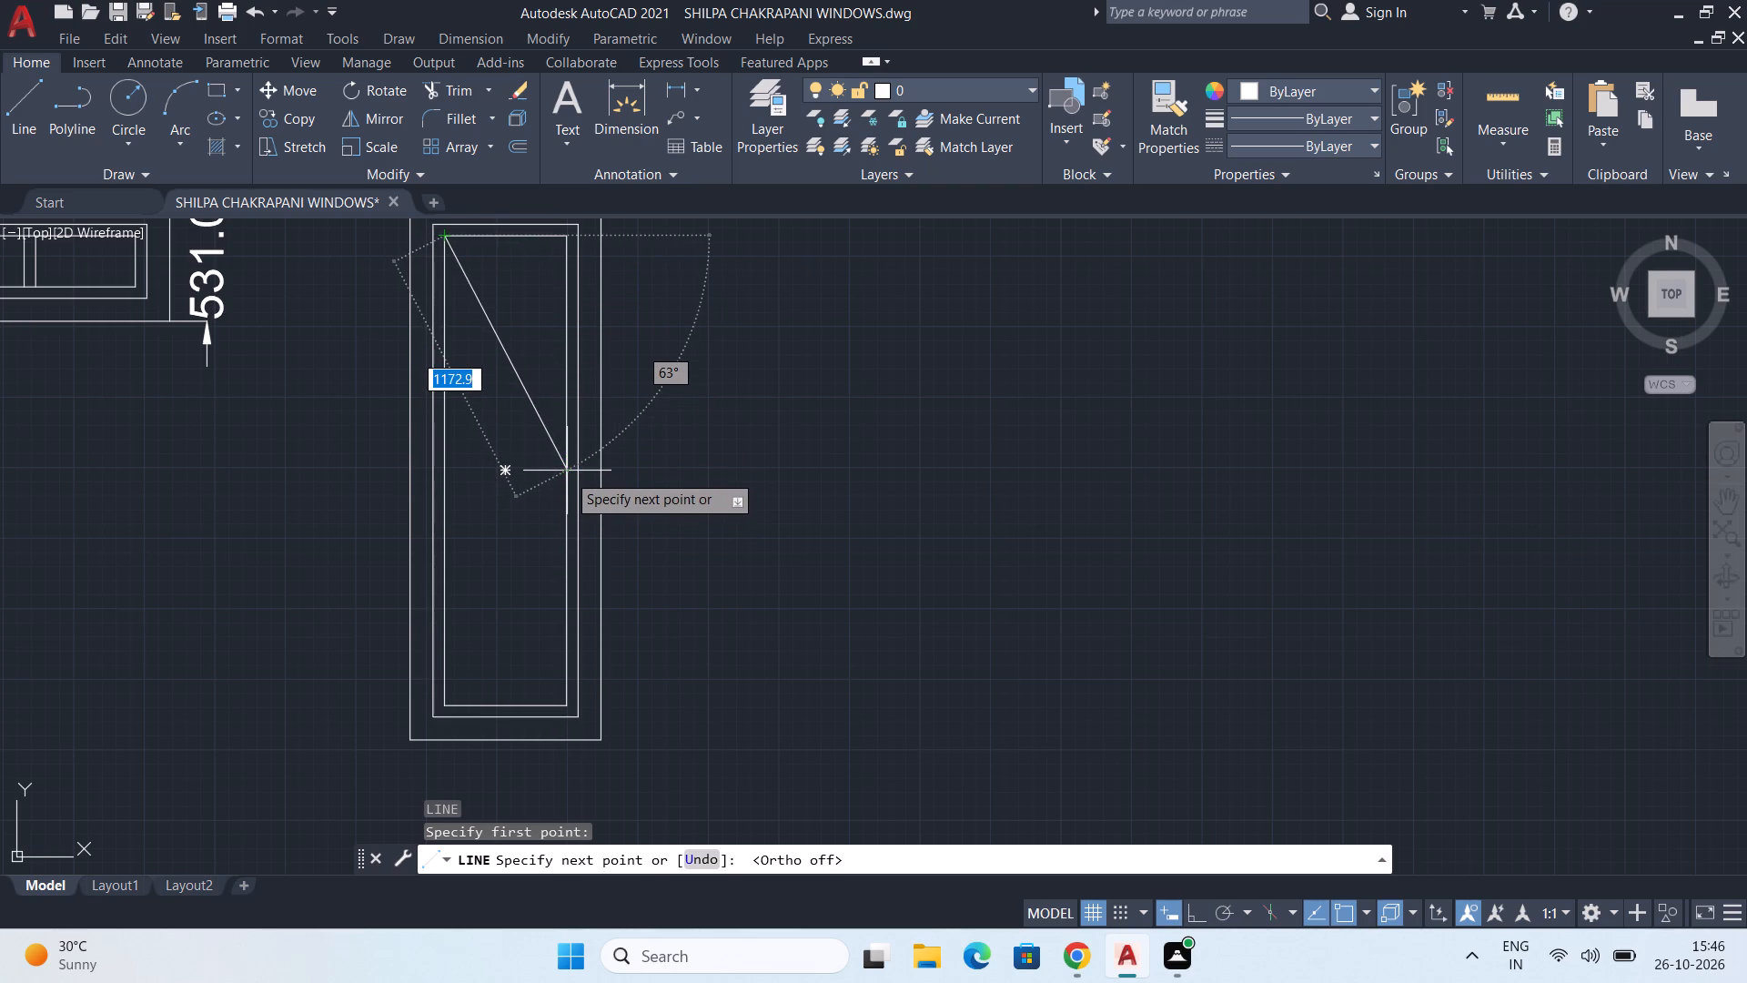
left_click(570, 470)
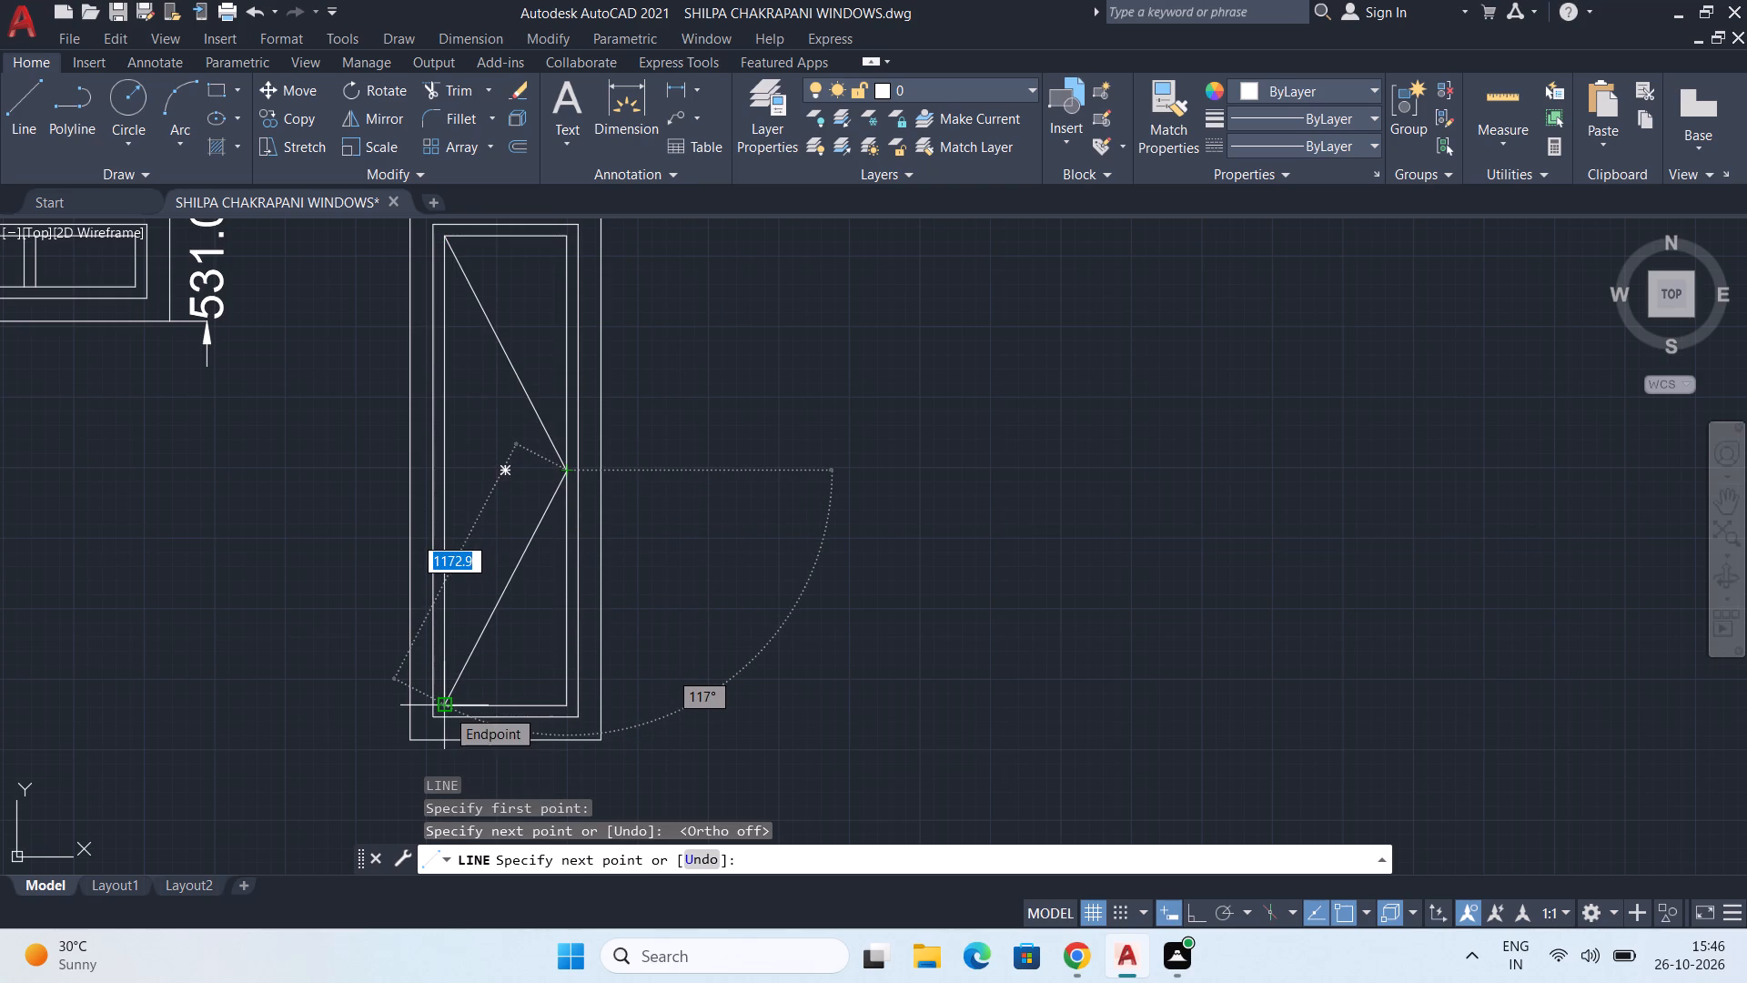
left_click(446, 708)
key("Escape")
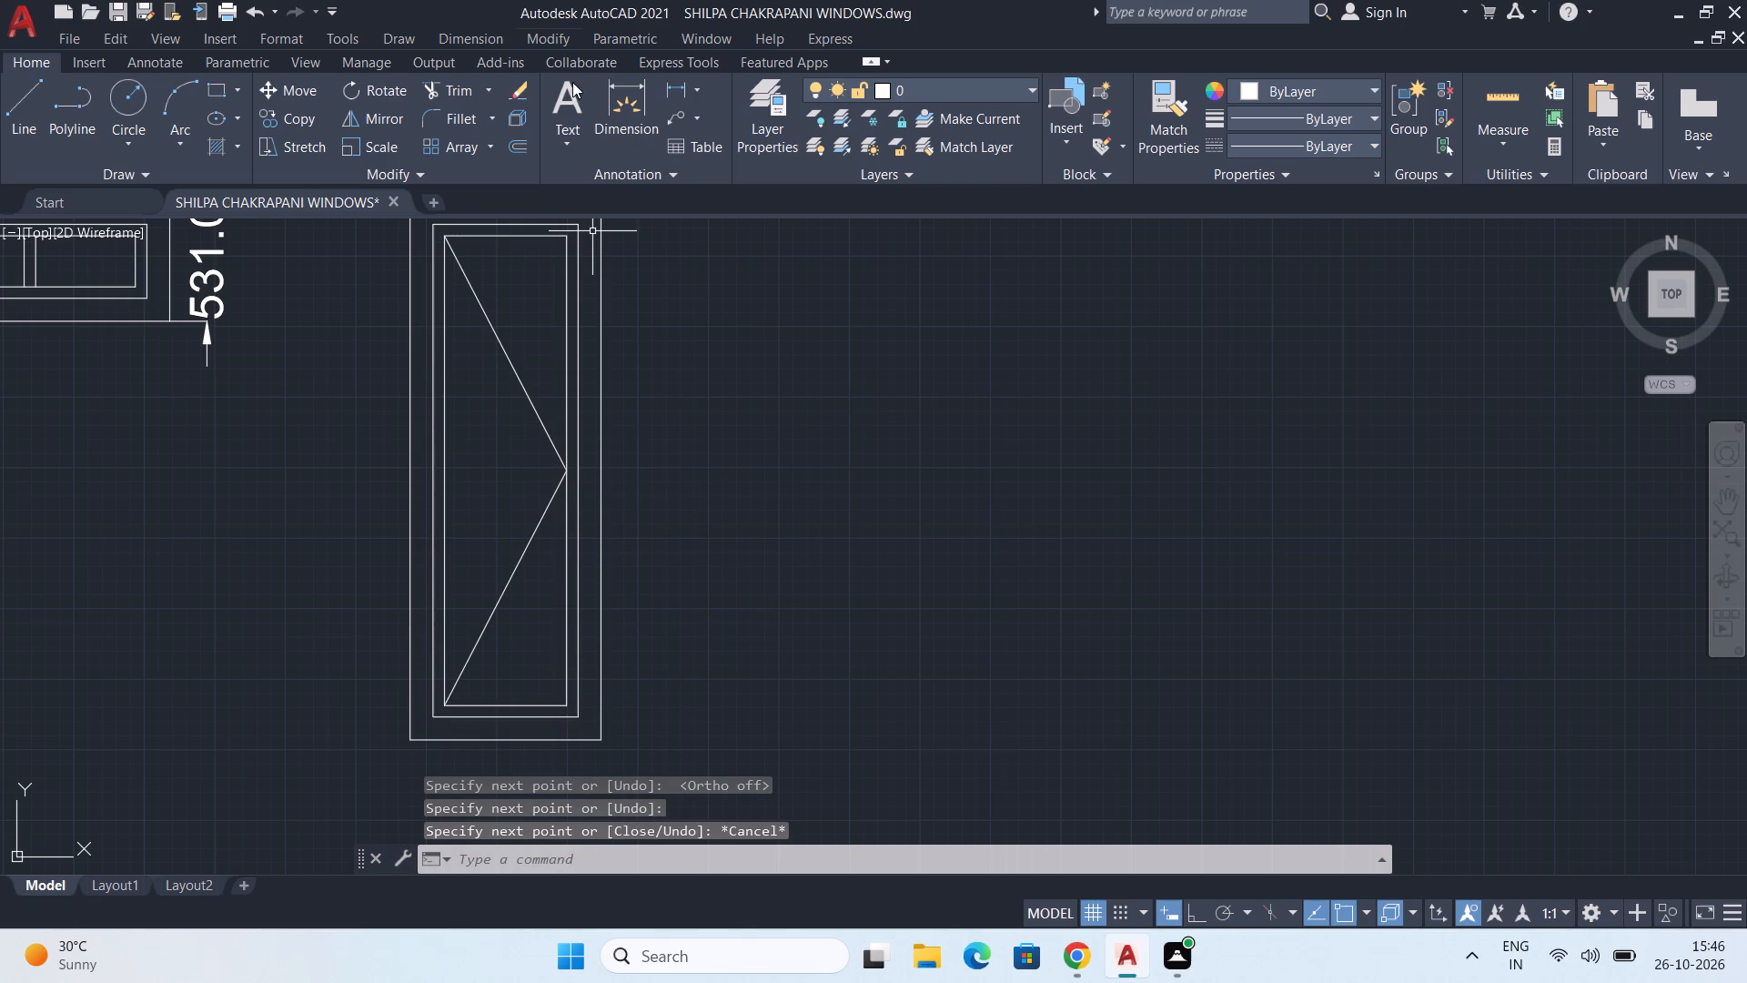
Add a linear dimension for the tall window's overall width, placed just above its top edge.
left_click(674, 94)
middle_click_drag(411, 389, 509, 670)
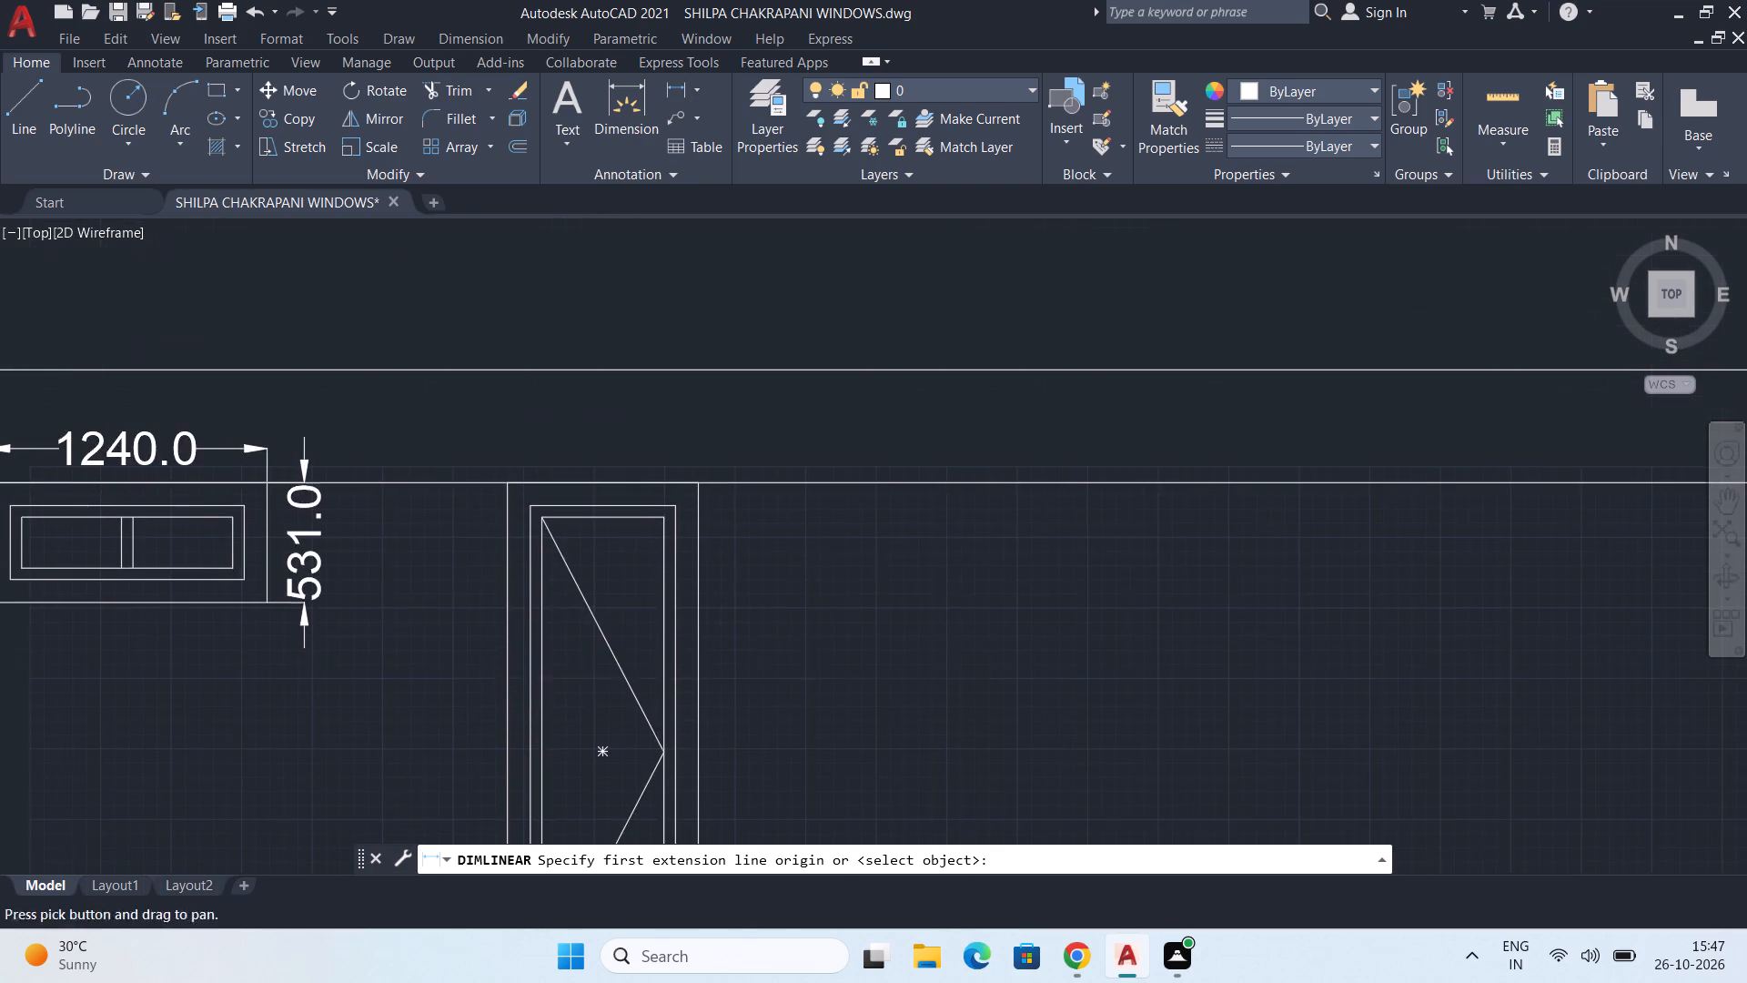
scroll(516, 495, "up", 2)
left_click(484, 465)
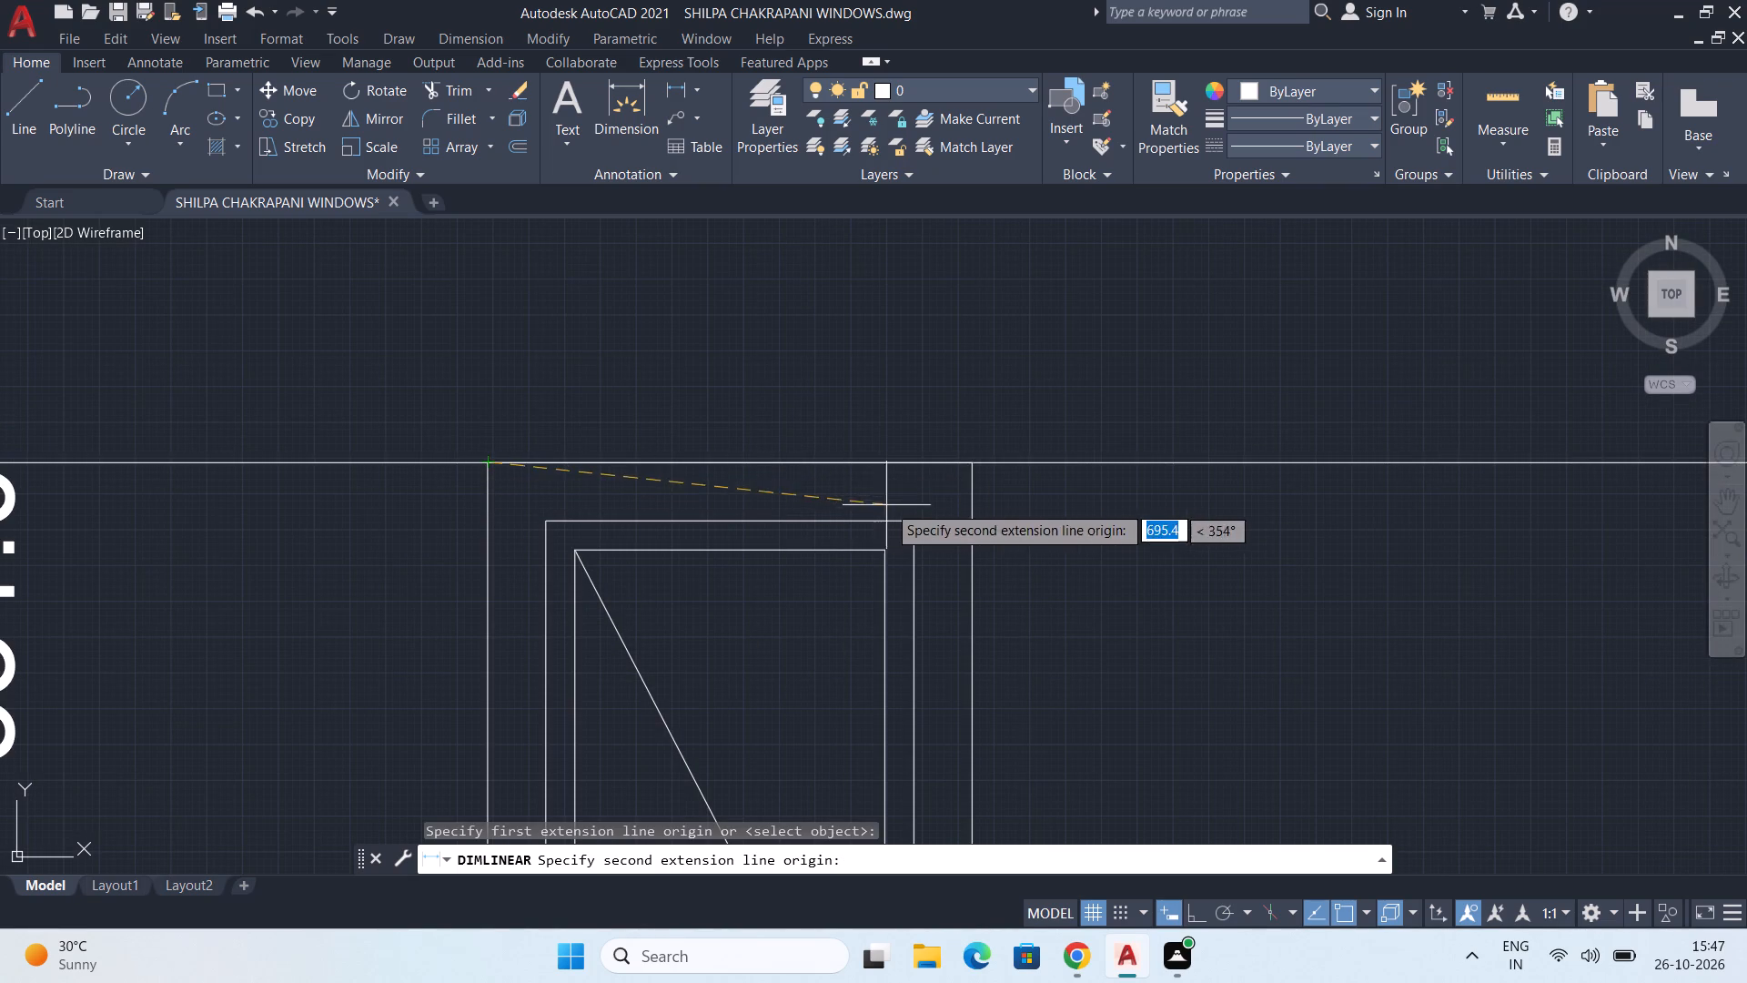
left_click(968, 461)
scroll(970, 408, "down", 1)
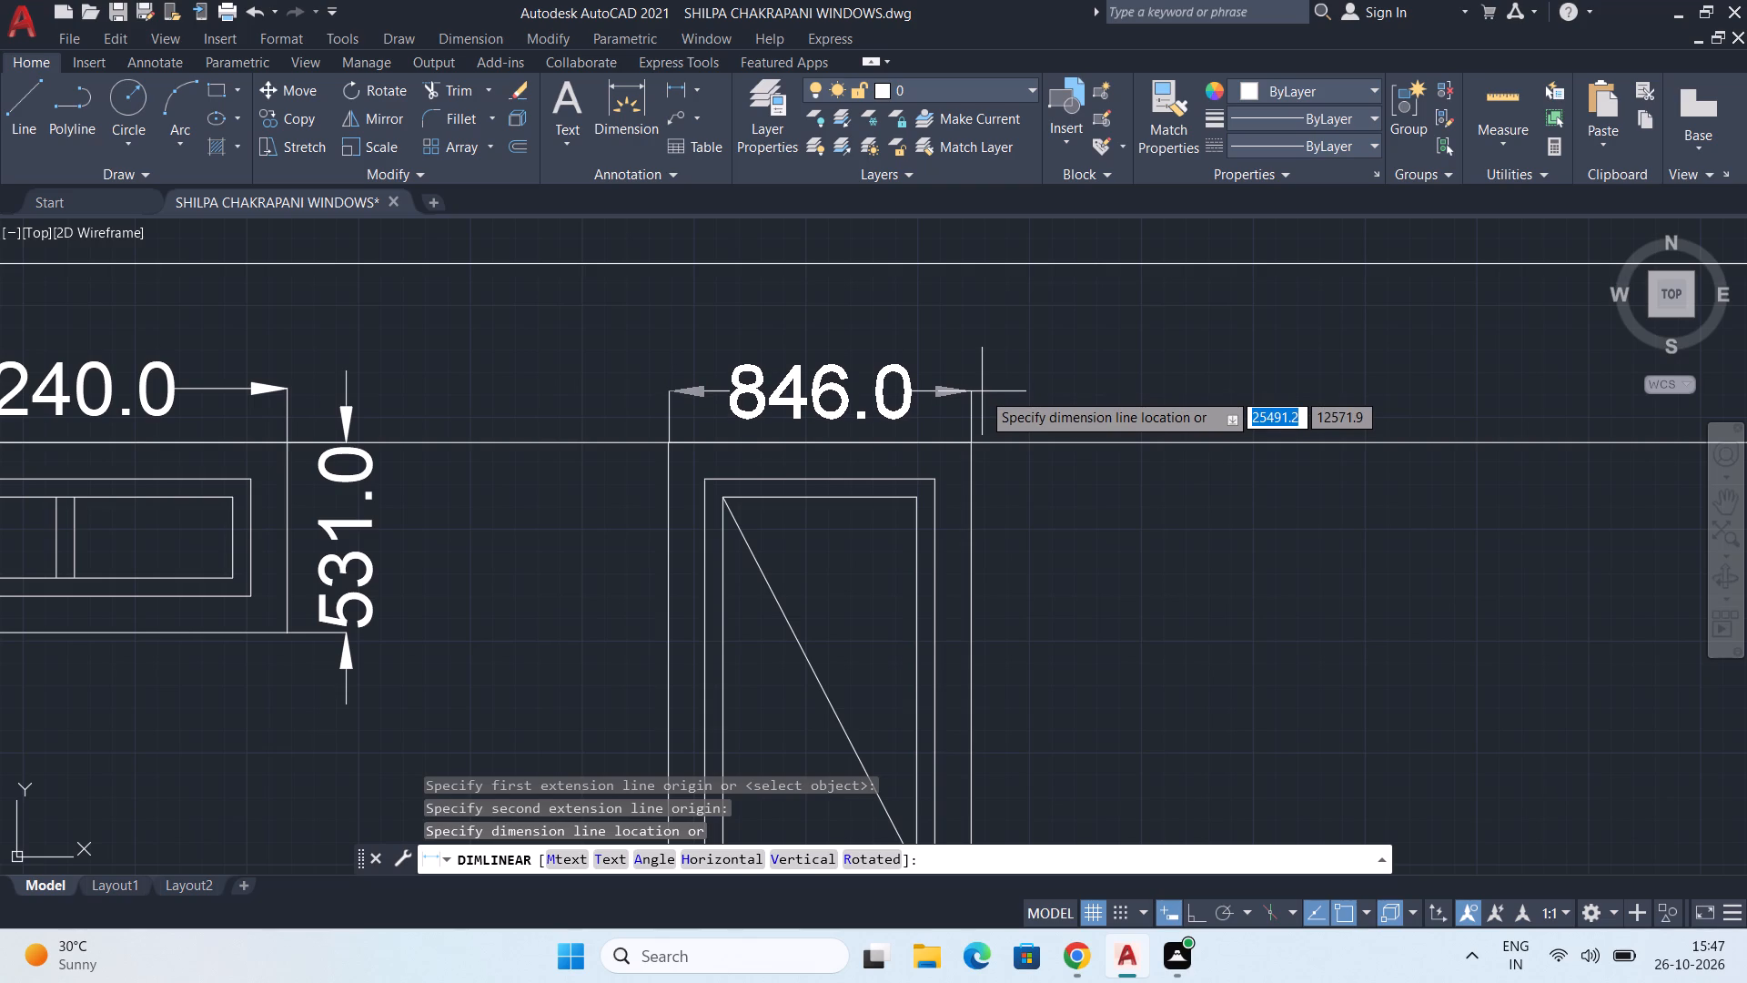
left_click(982, 389)
Add a vertical linear dimension for the tall window's overall height, placed just outside its right side.
scroll(1000, 436, "down", 2)
middle_click_drag(1050, 514, 1027, 480)
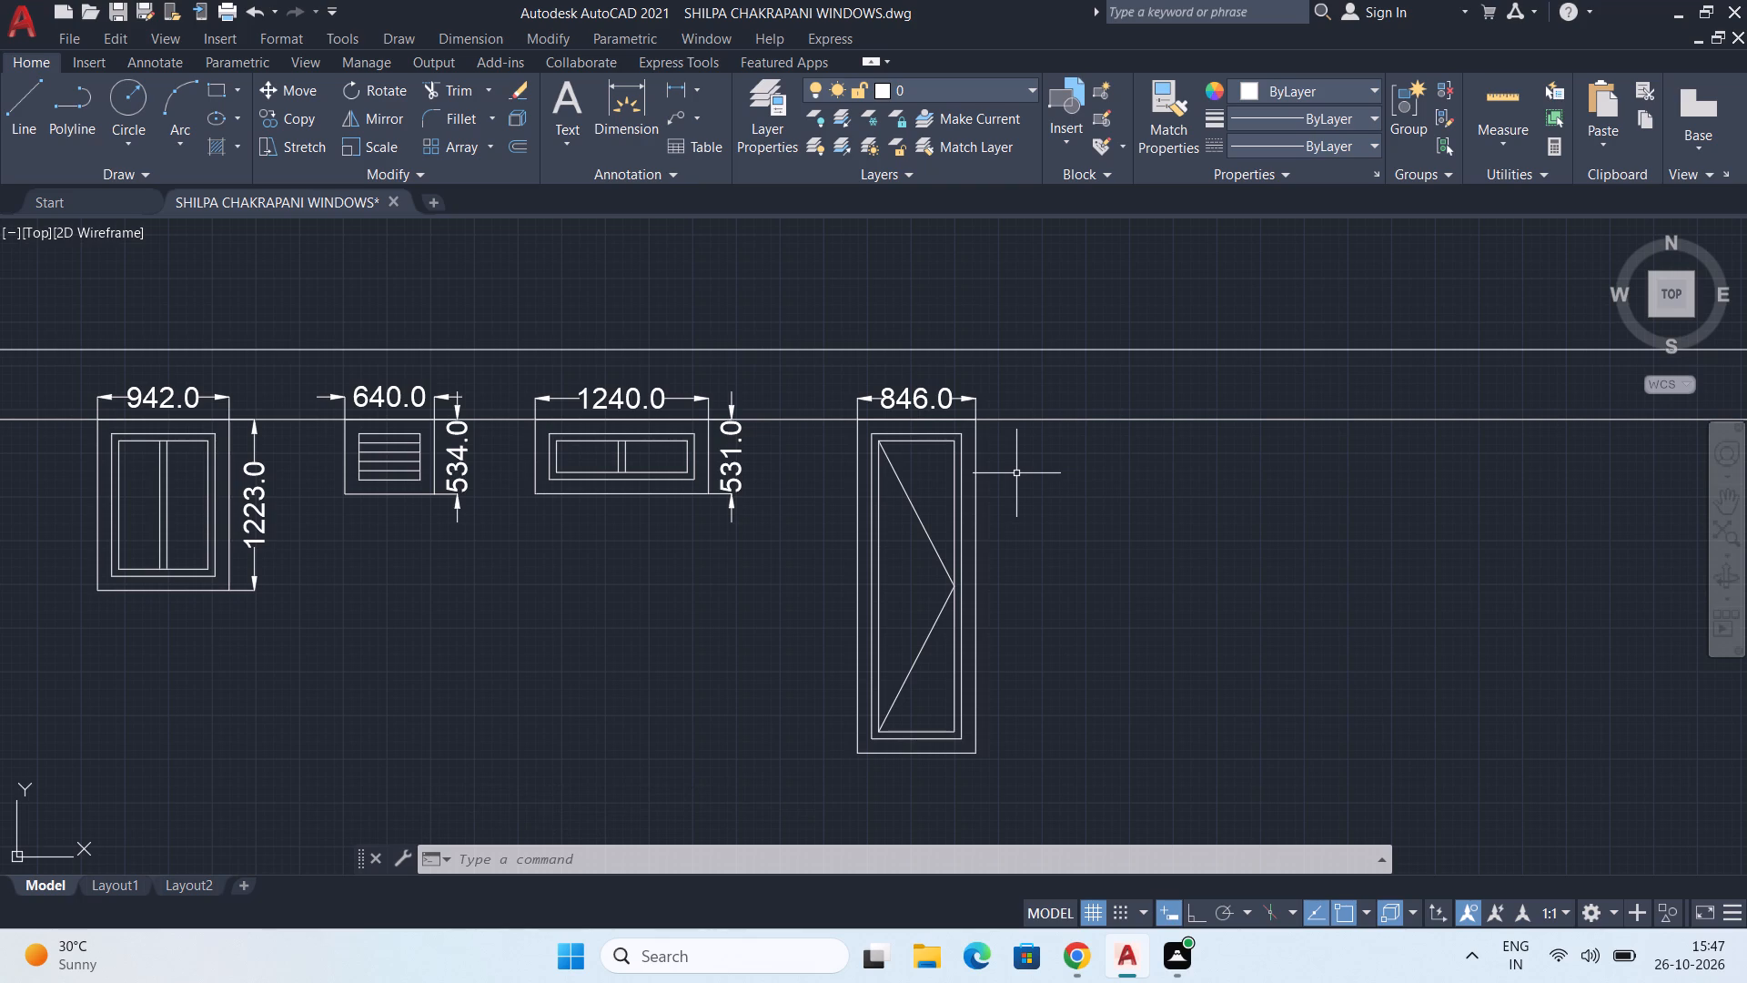
left_click(678, 84)
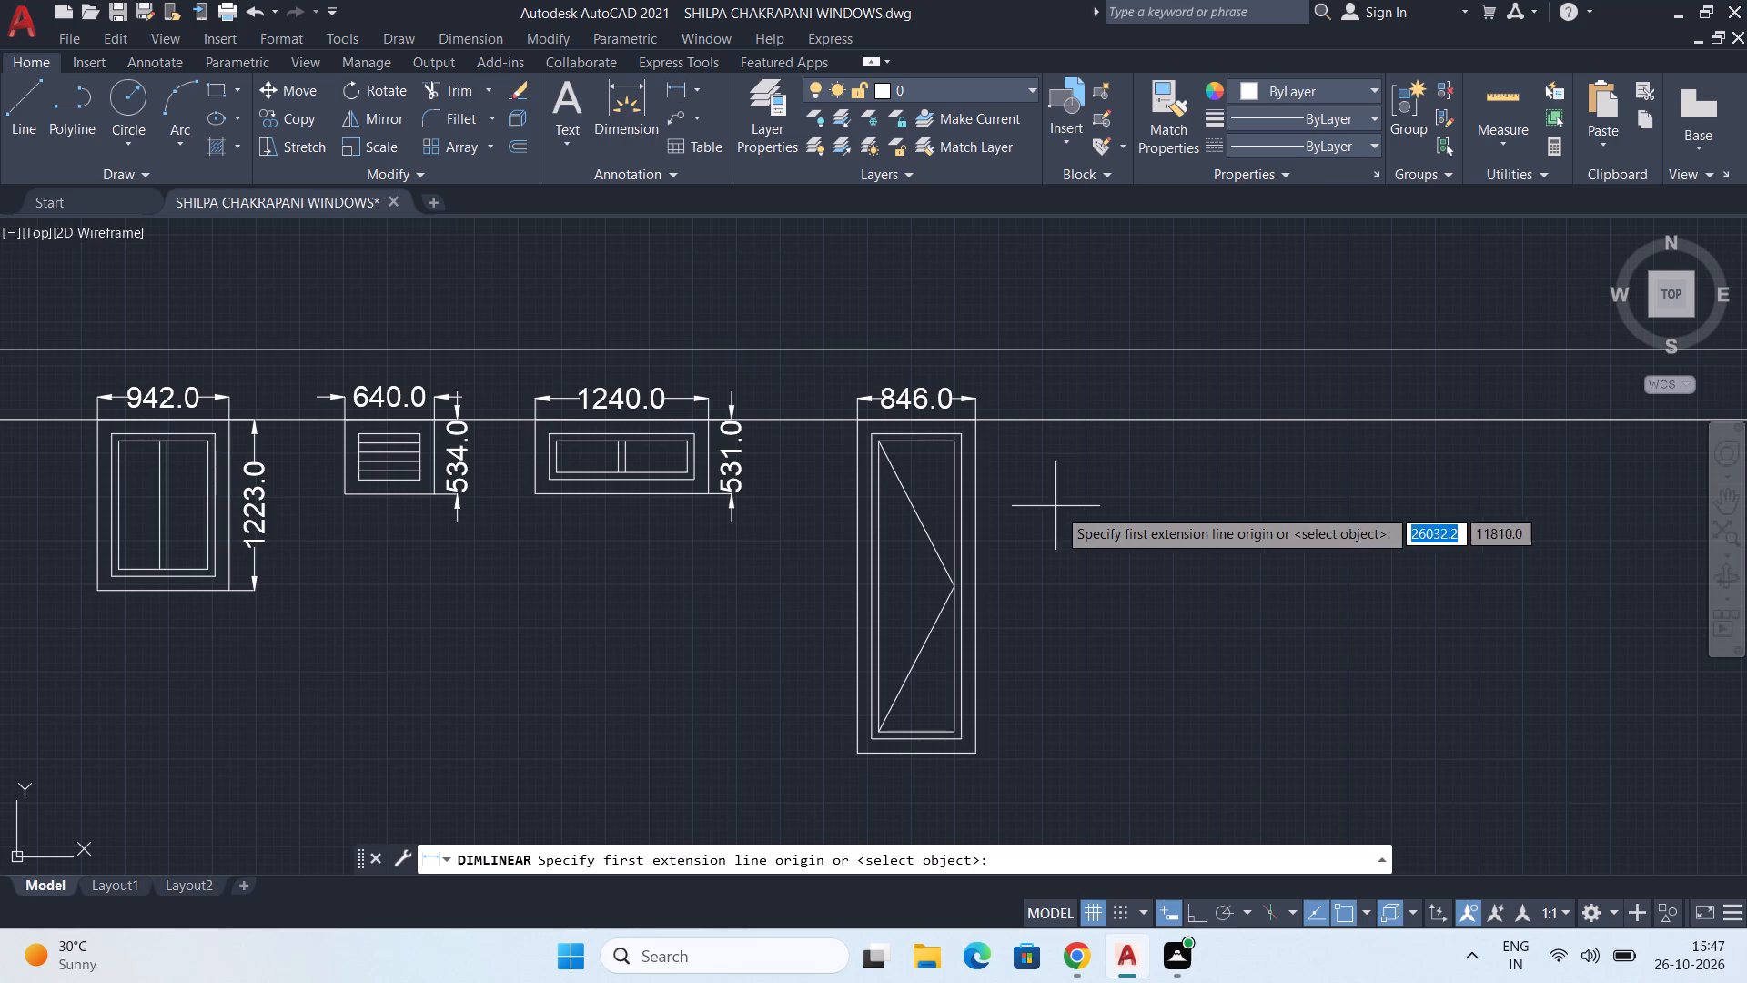
left_click(976, 419)
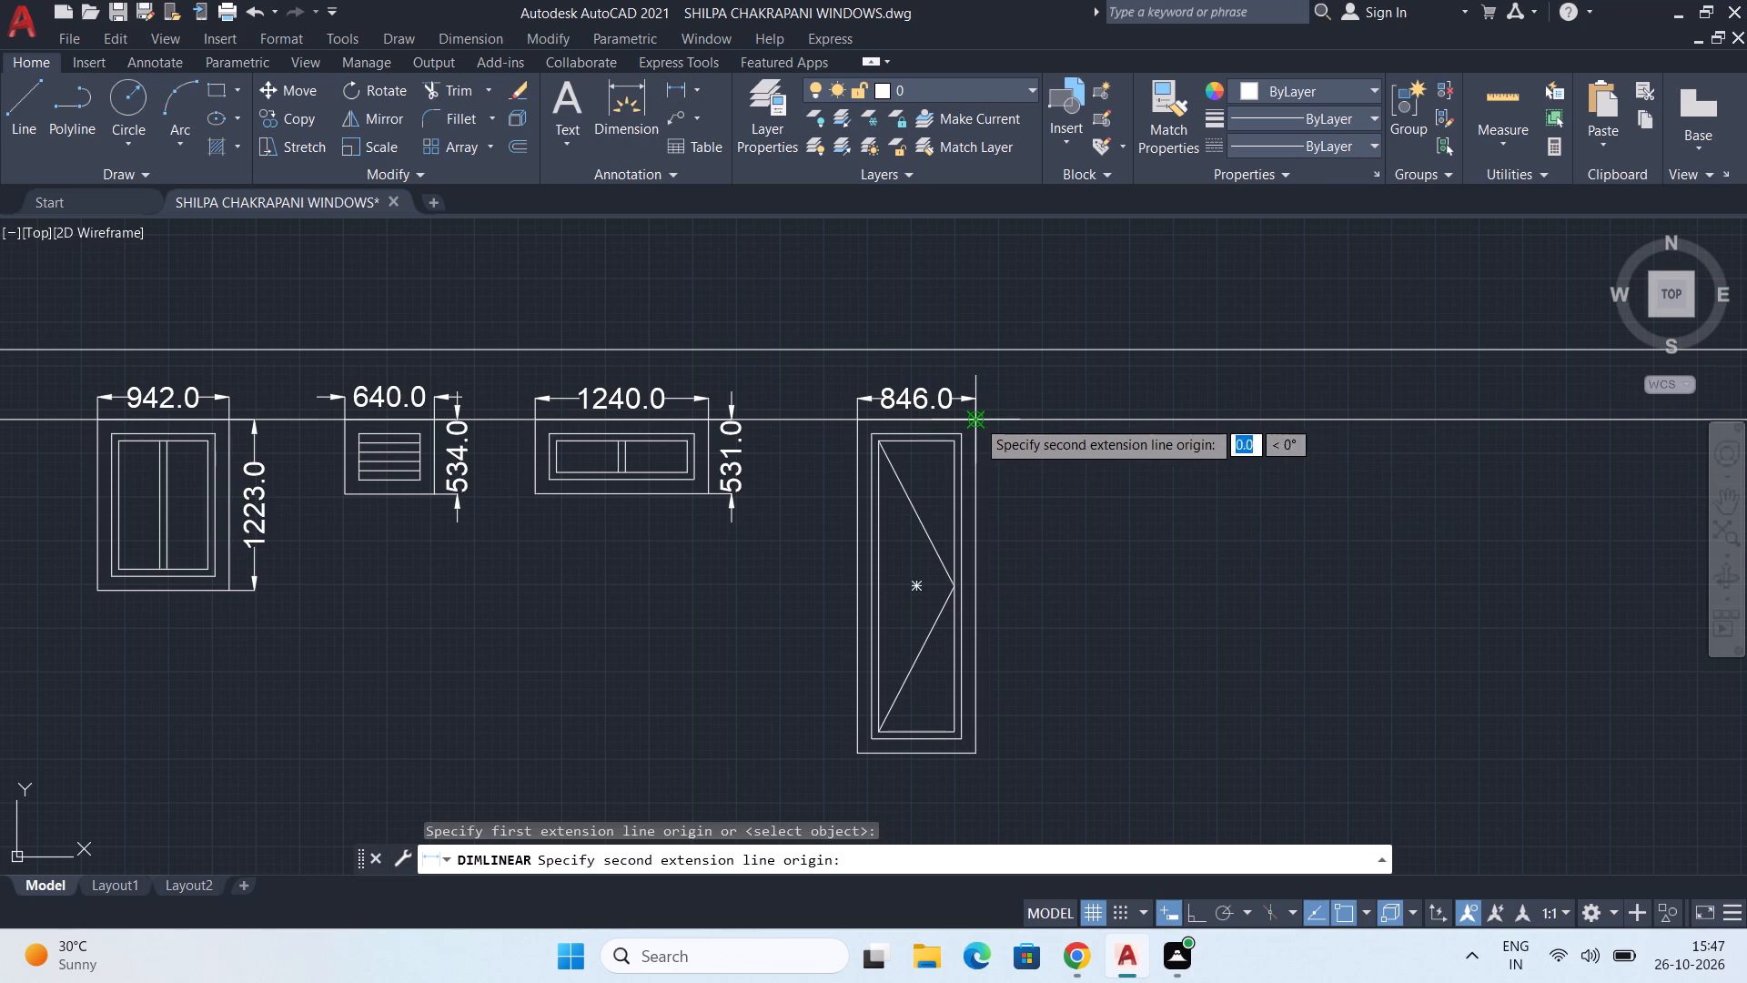
middle_click_drag(1003, 608, 967, 473)
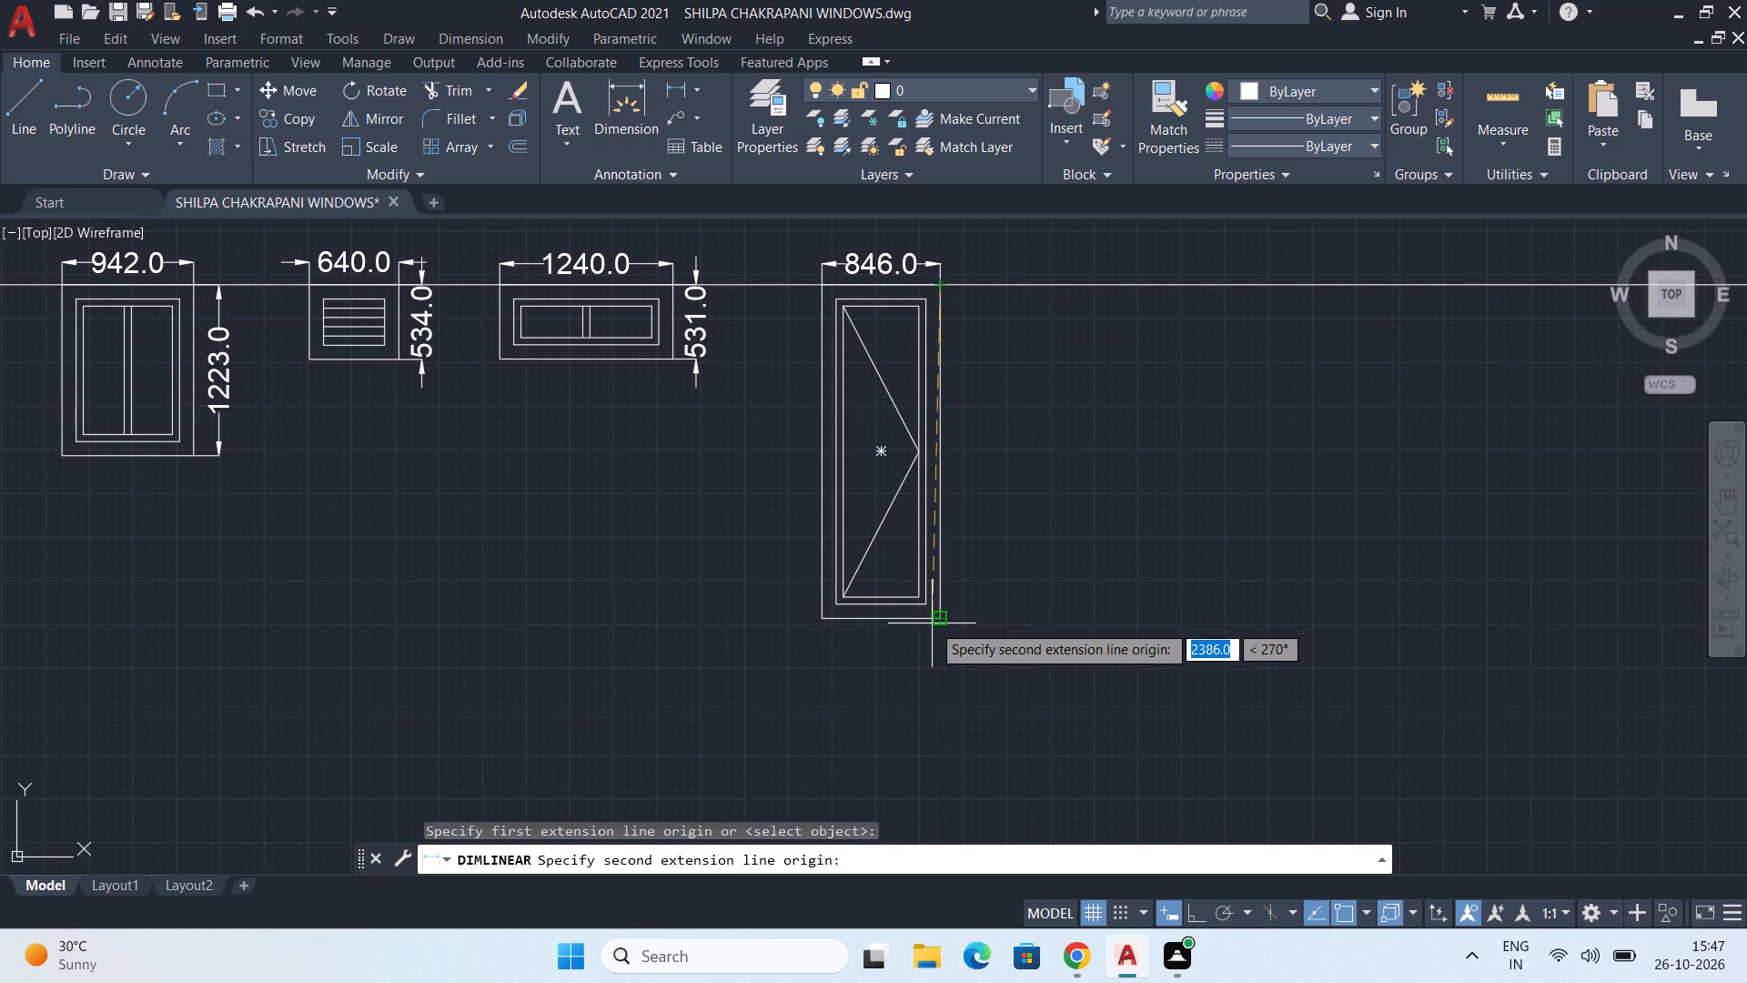
left_click(939, 620)
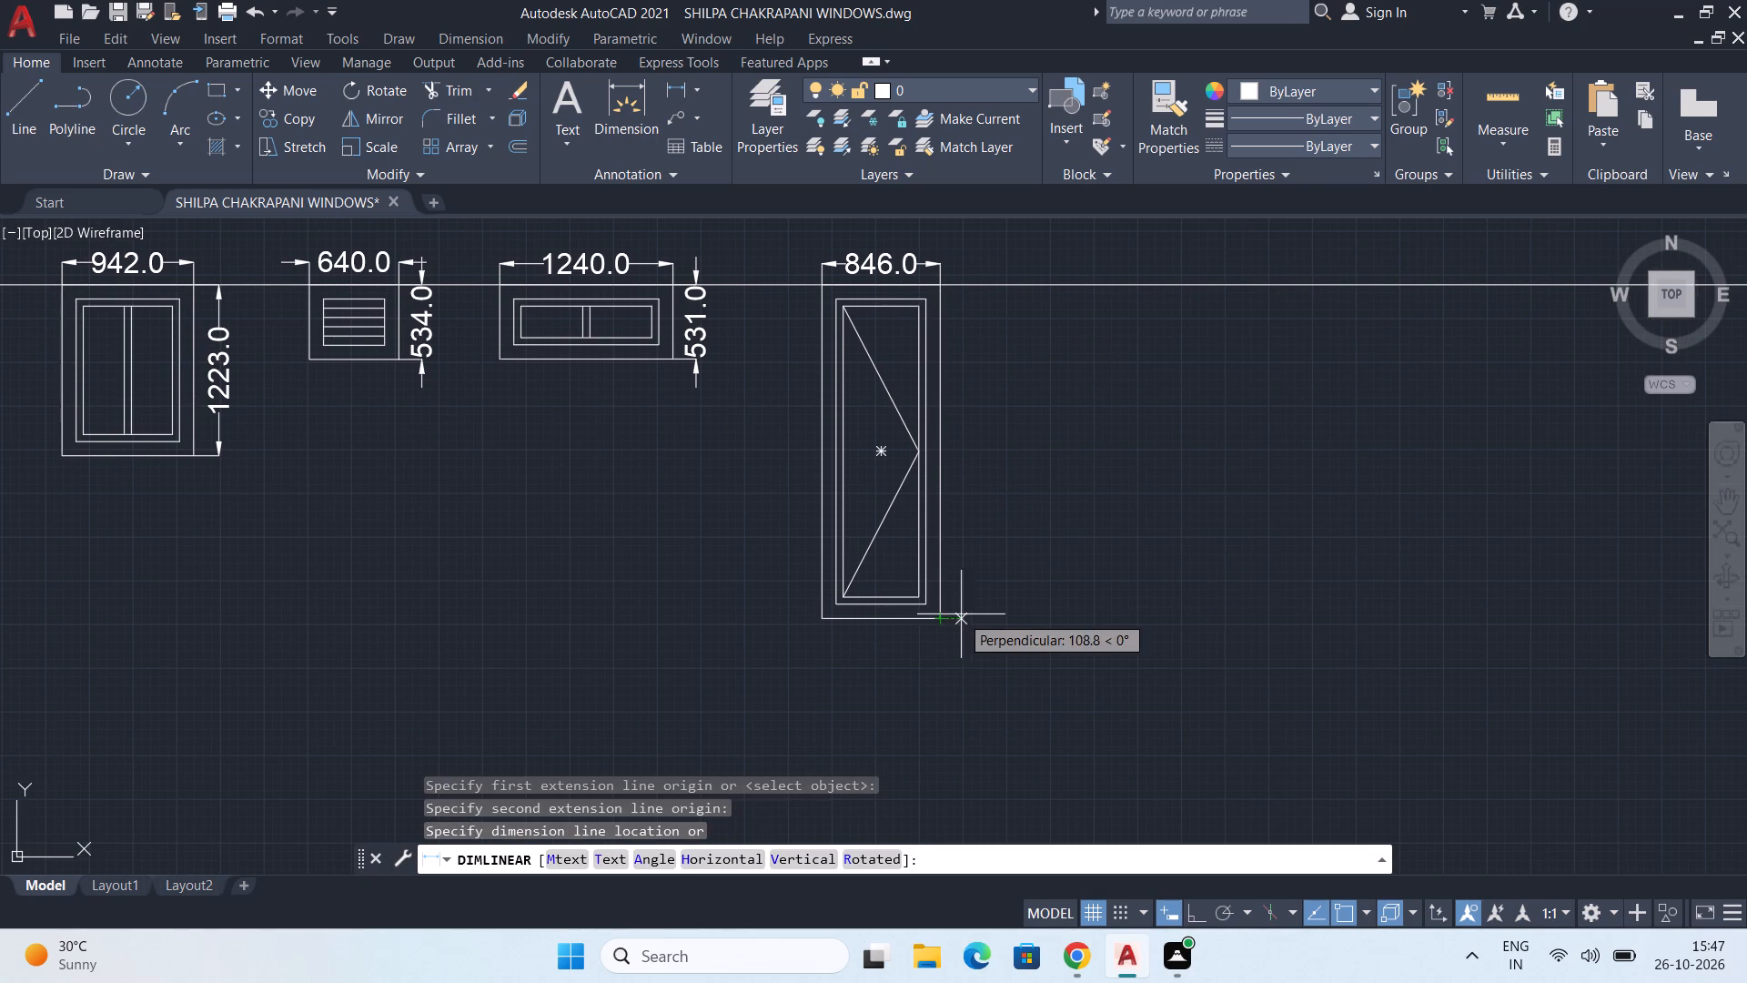
left_click(966, 613)
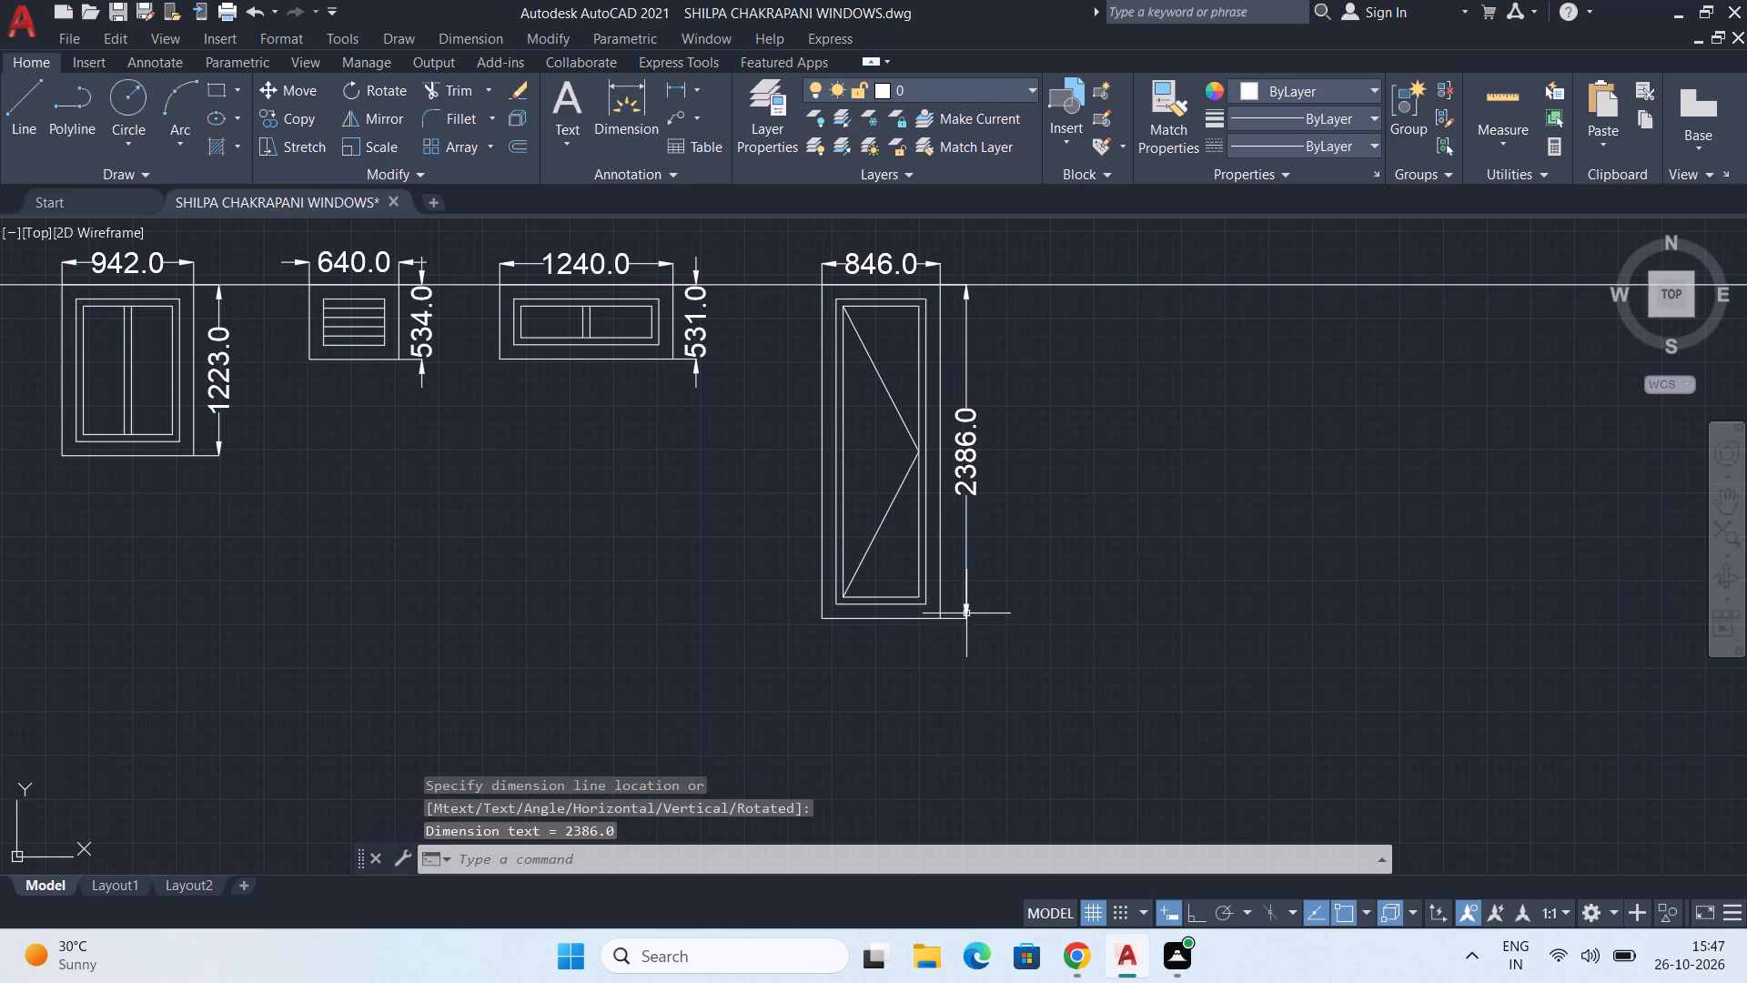
scroll(996, 562, "down", 1)
middle_click_drag(1002, 551, 949, 562)
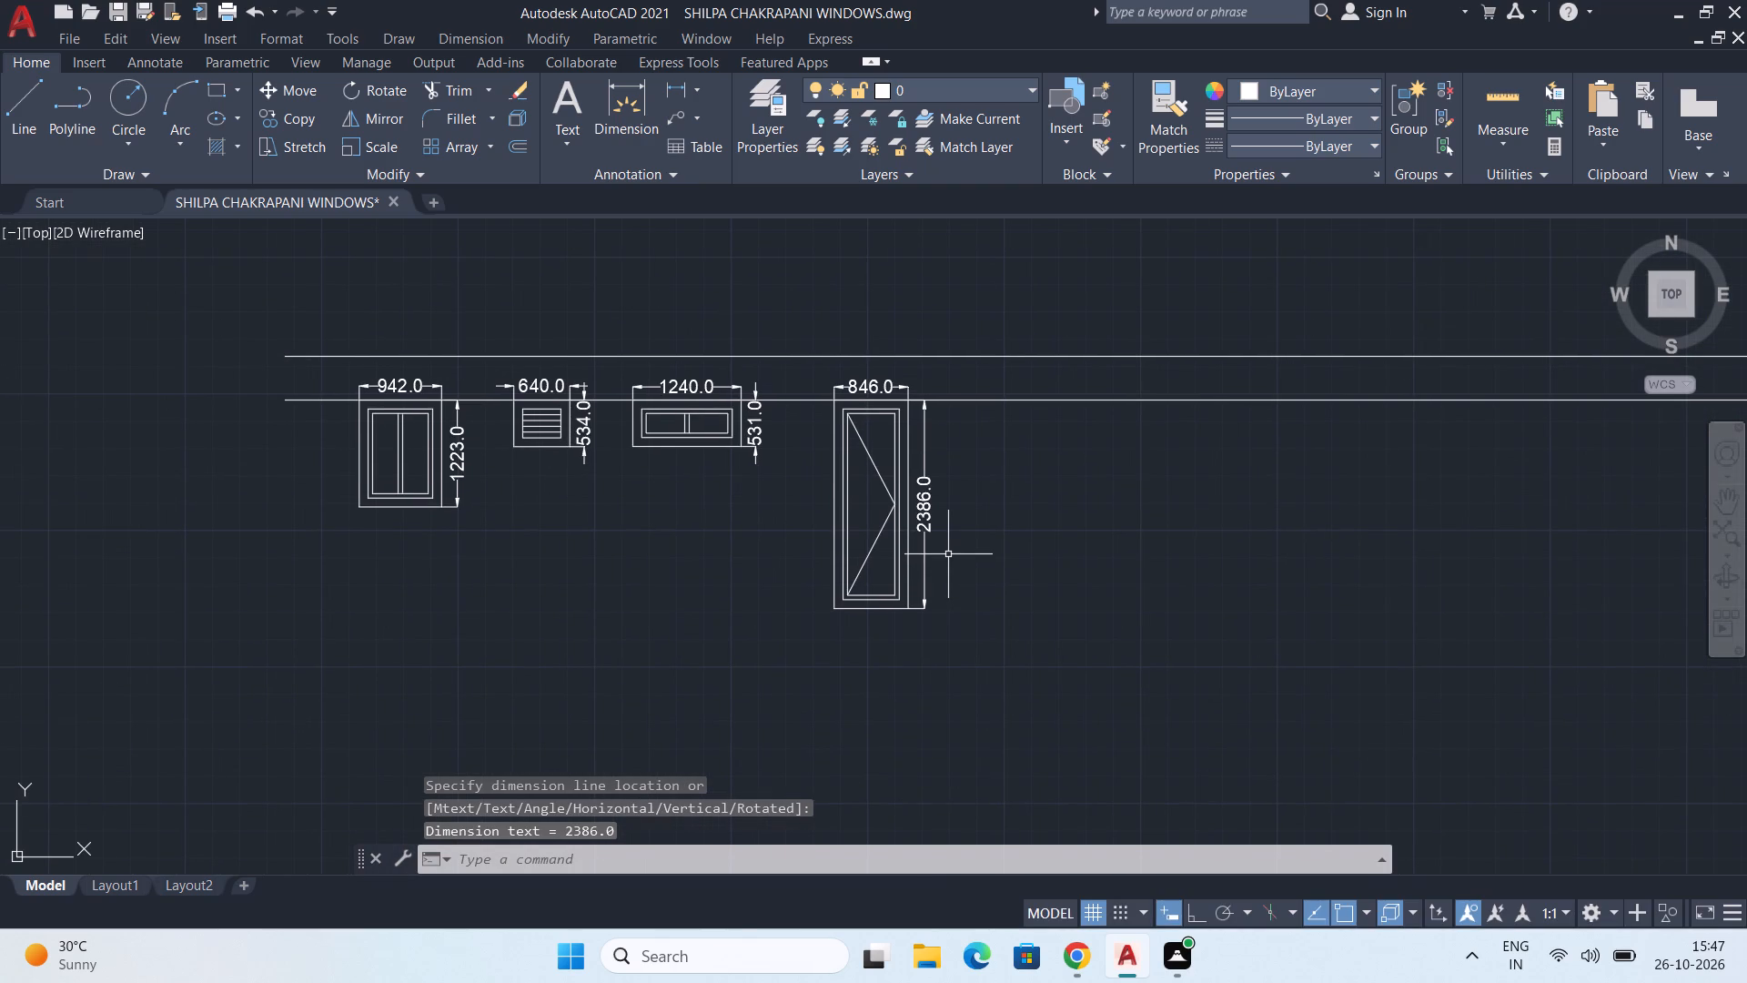
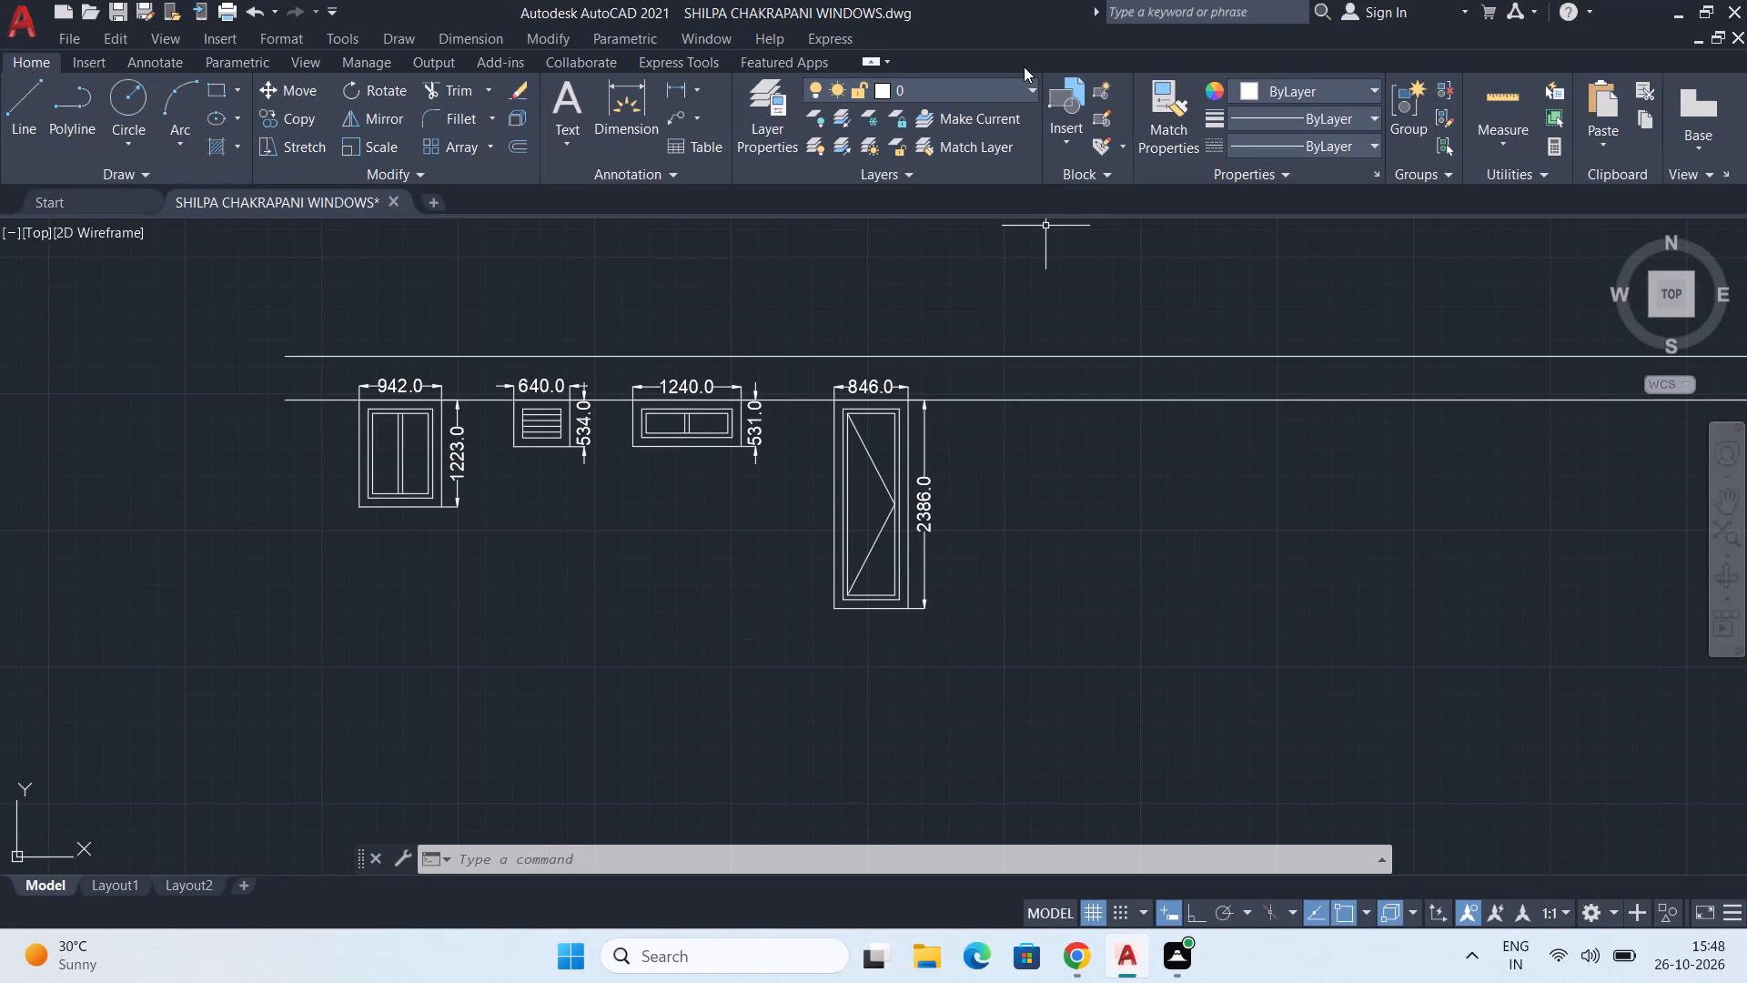
Shorten the upper guide line of the third, untitled row to about 10930 long, ending past the 846-wide window.
scroll(467, 179, "down", 1)
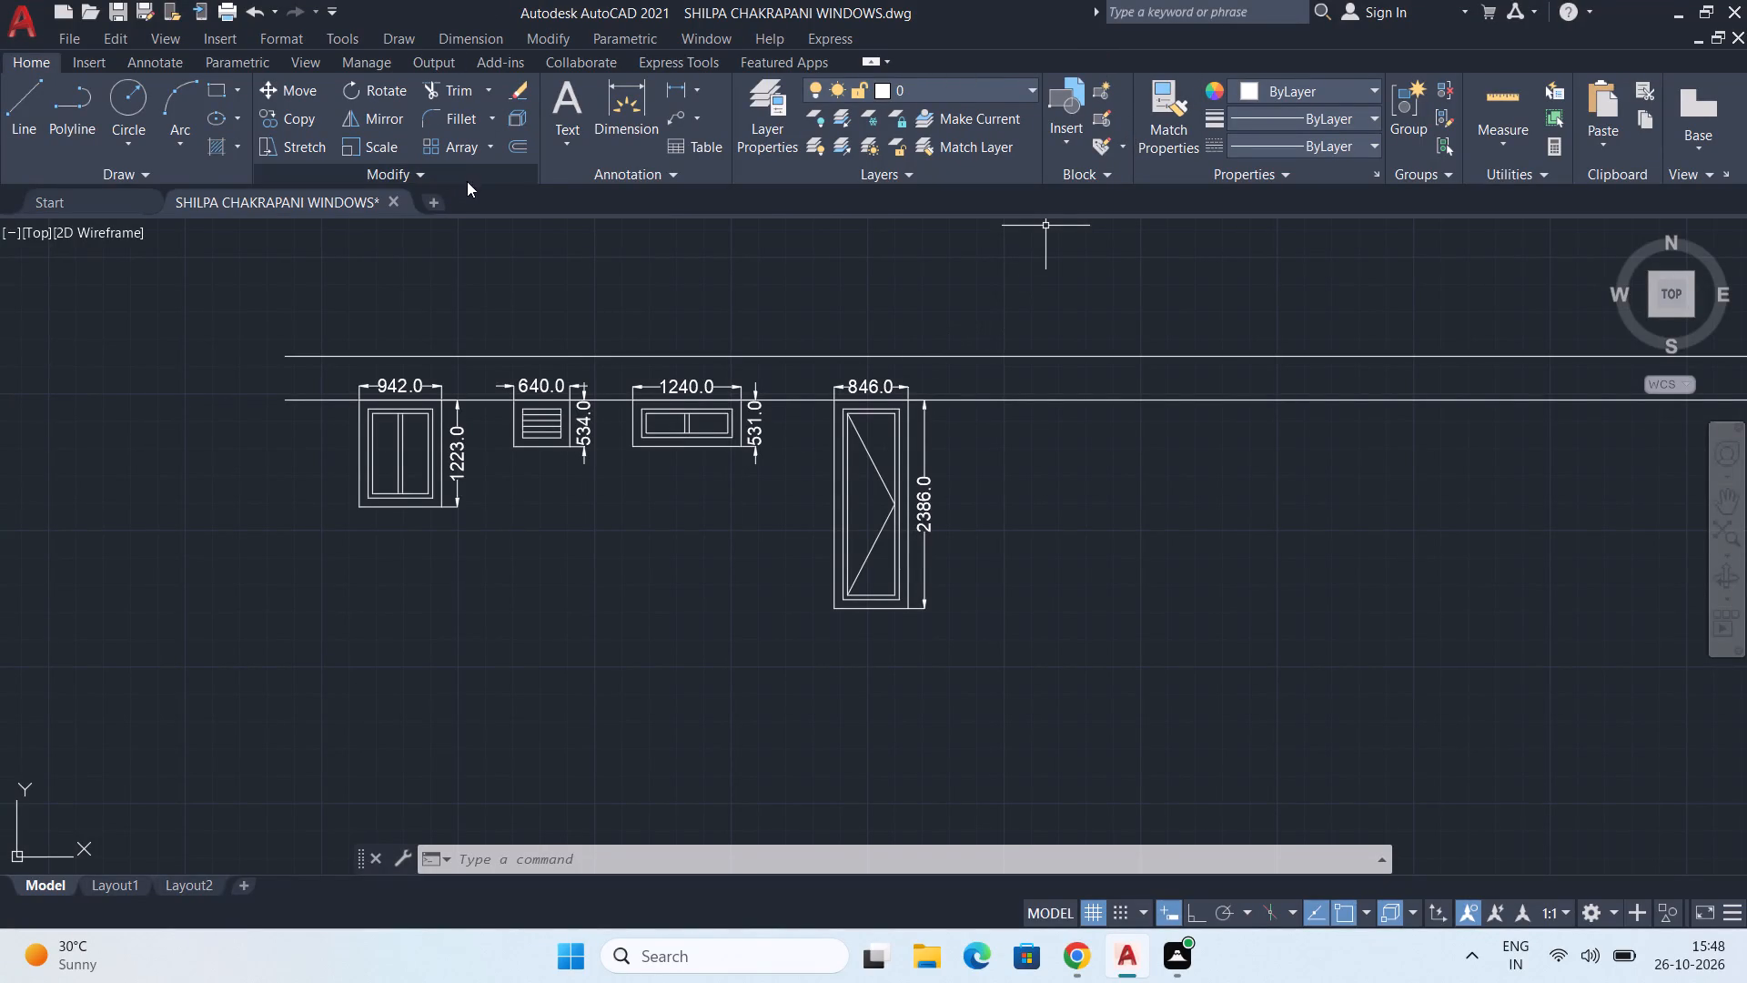
scroll(467, 181, "down", 1)
middle_click_drag(482, 216, 477, 299)
scroll(500, 305, "down", 2)
scroll(697, 499, "down", 1)
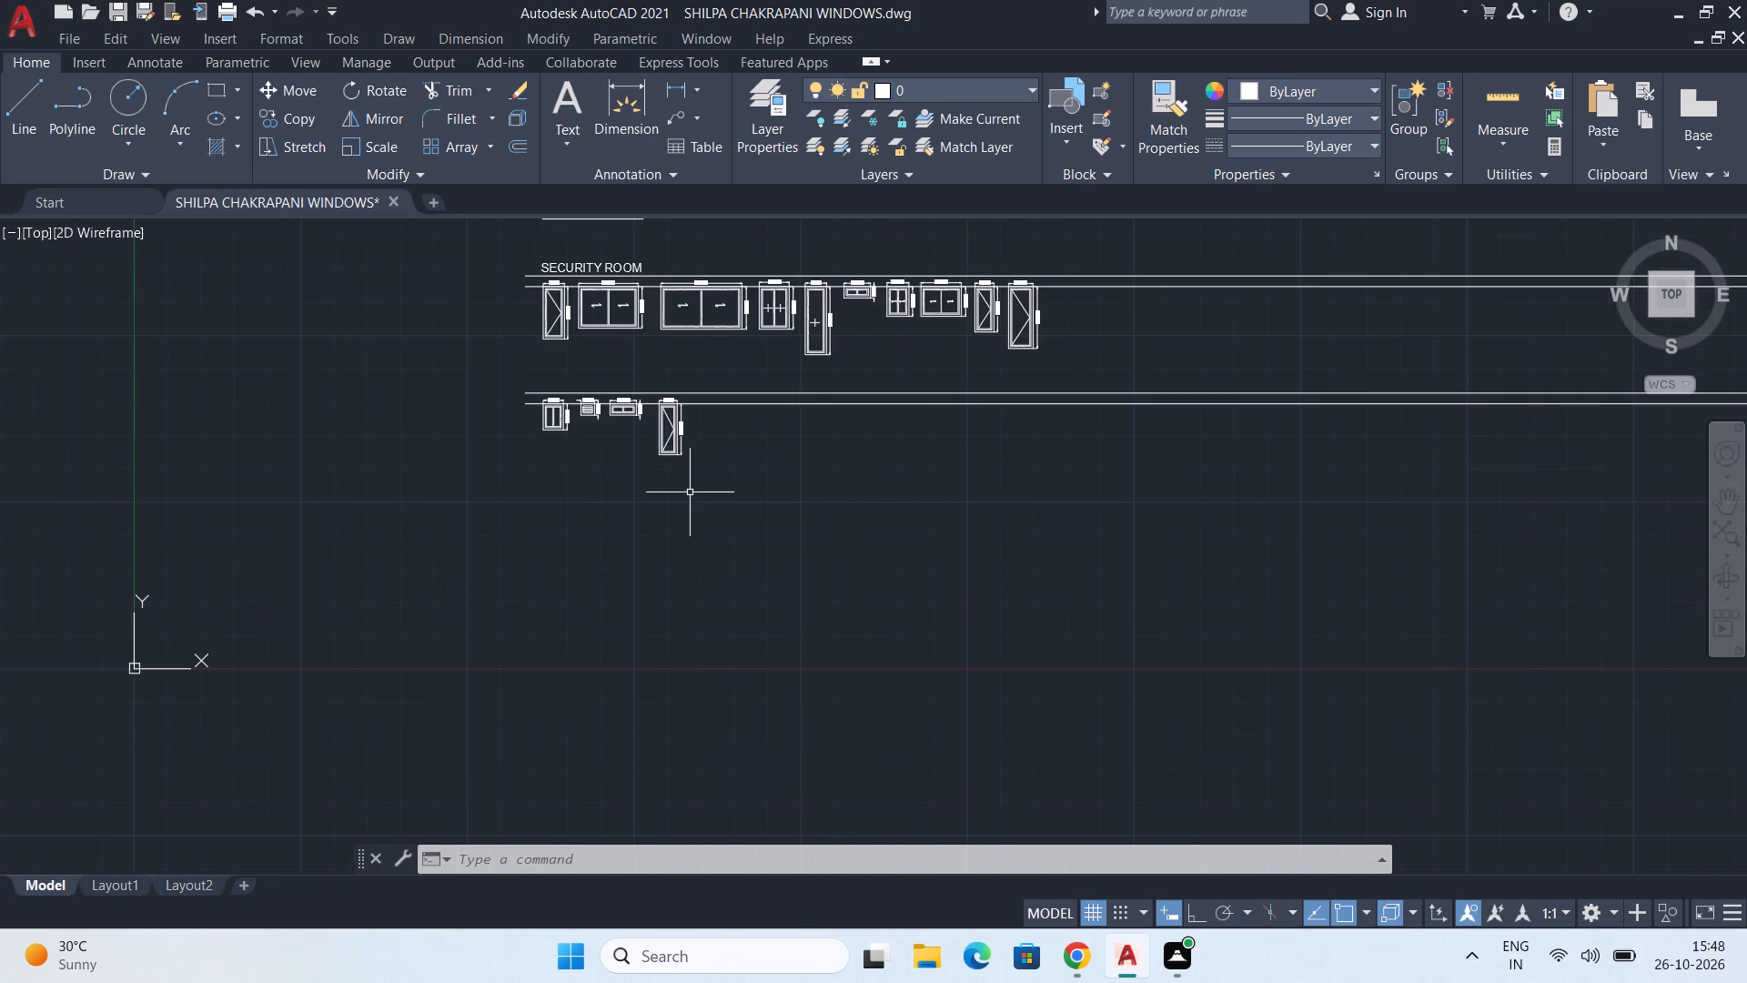
middle_click_drag(668, 480, 661, 588)
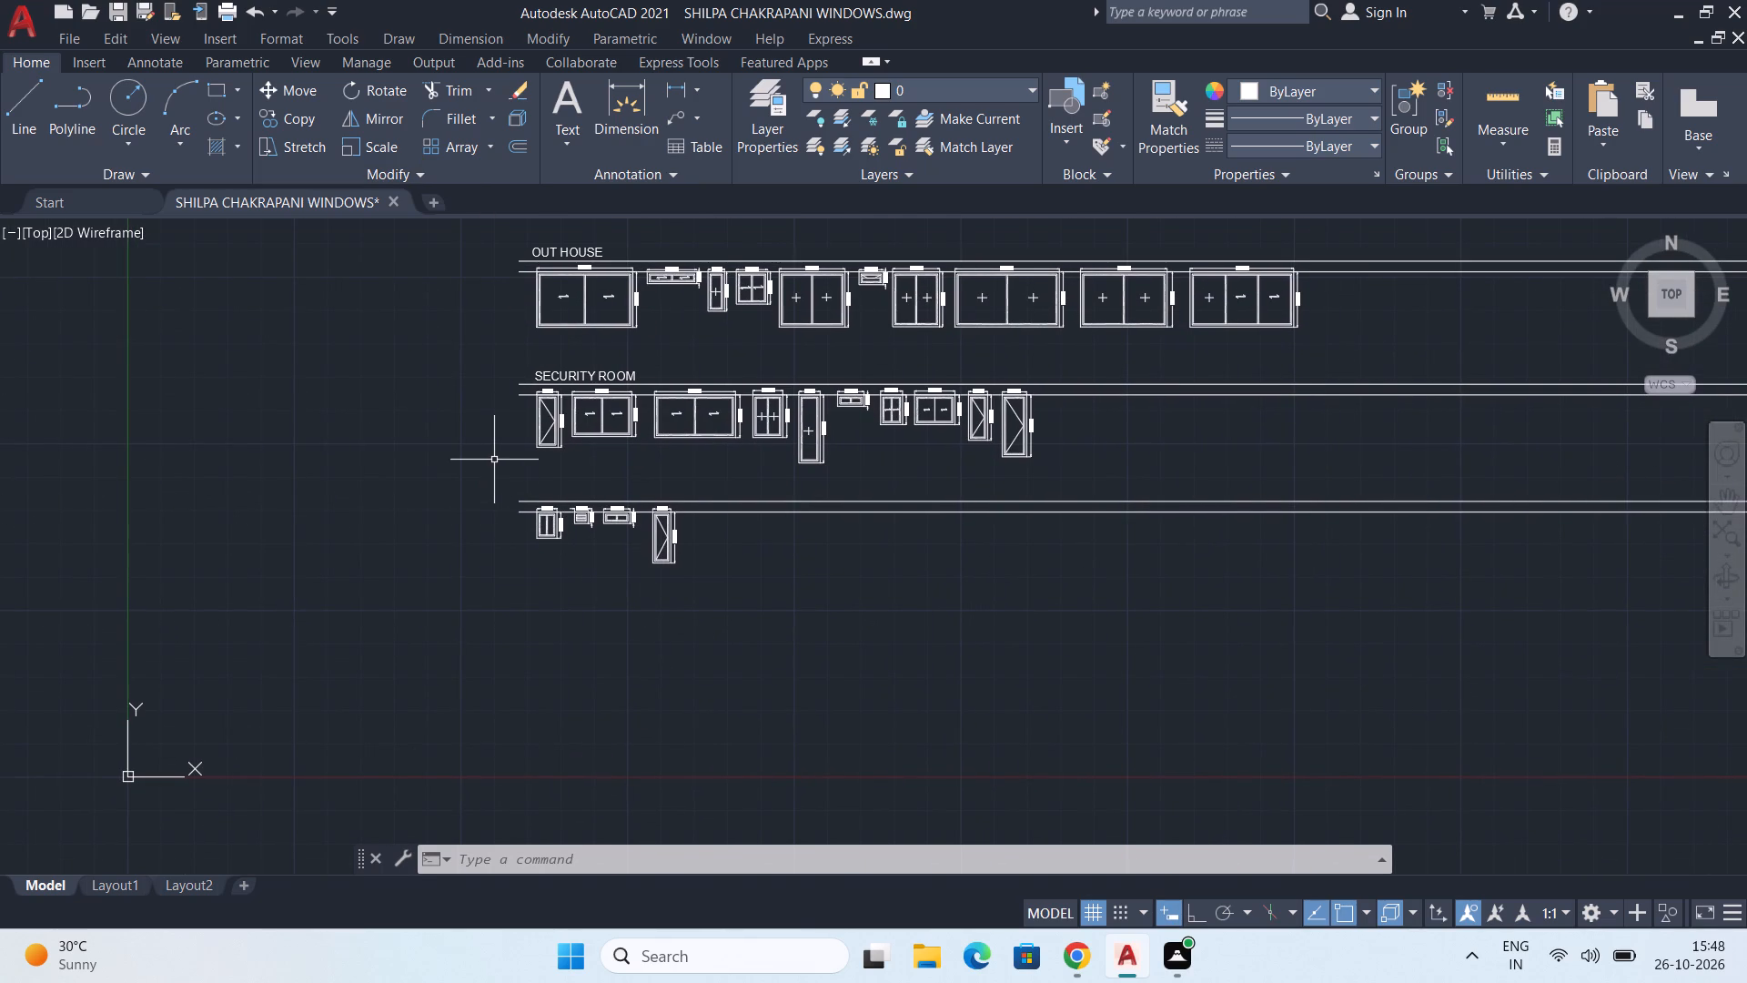
left_click(1025, 499)
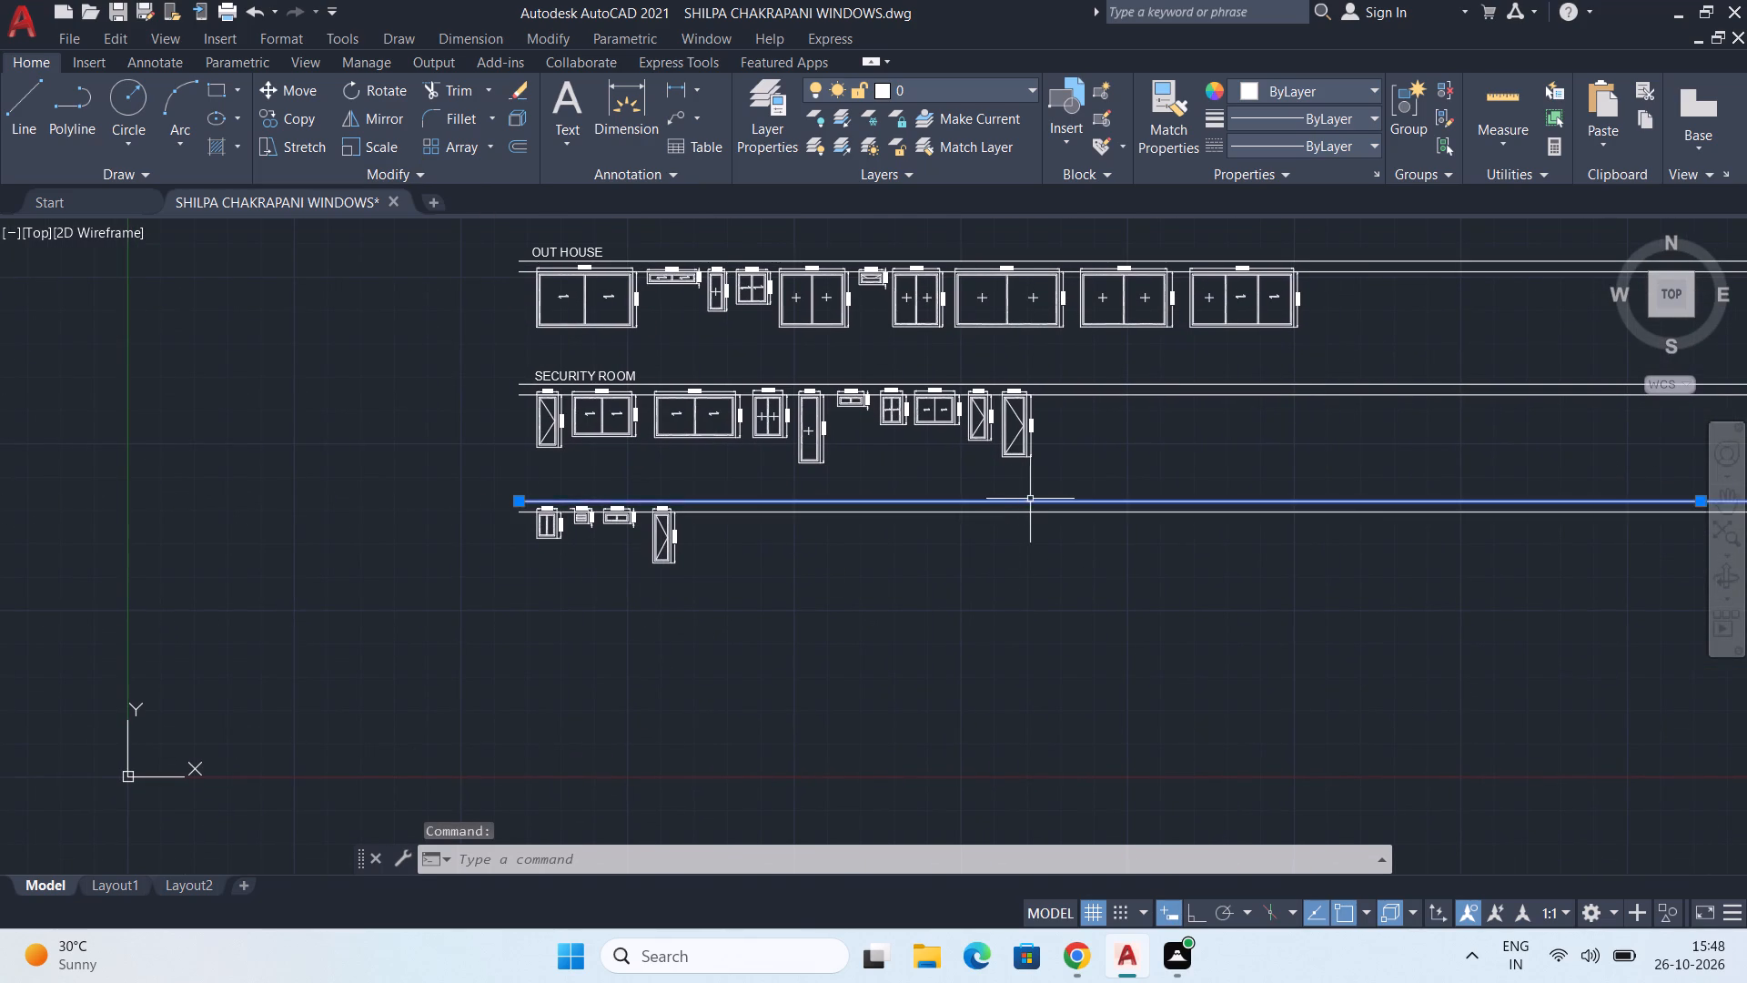
scroll(1055, 512, "down", 2)
middle_click_drag(1159, 541, 625, 596)
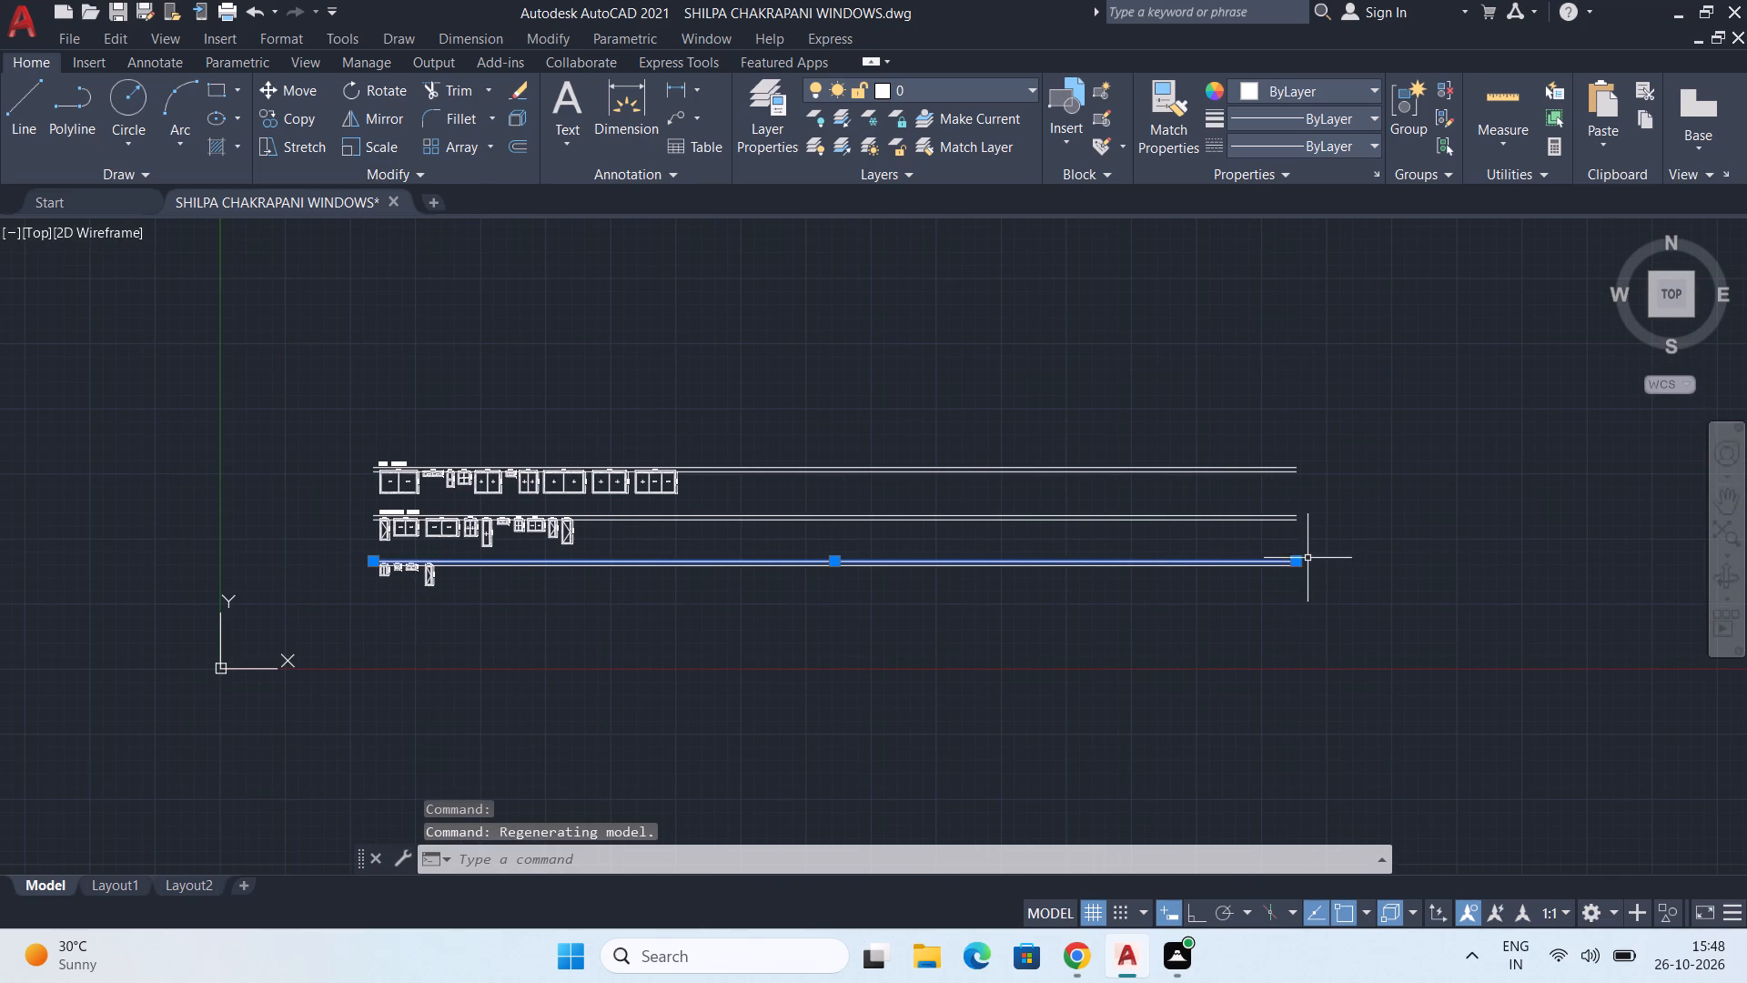
left_click(1300, 560)
middle_click_drag(658, 591, 954, 542)
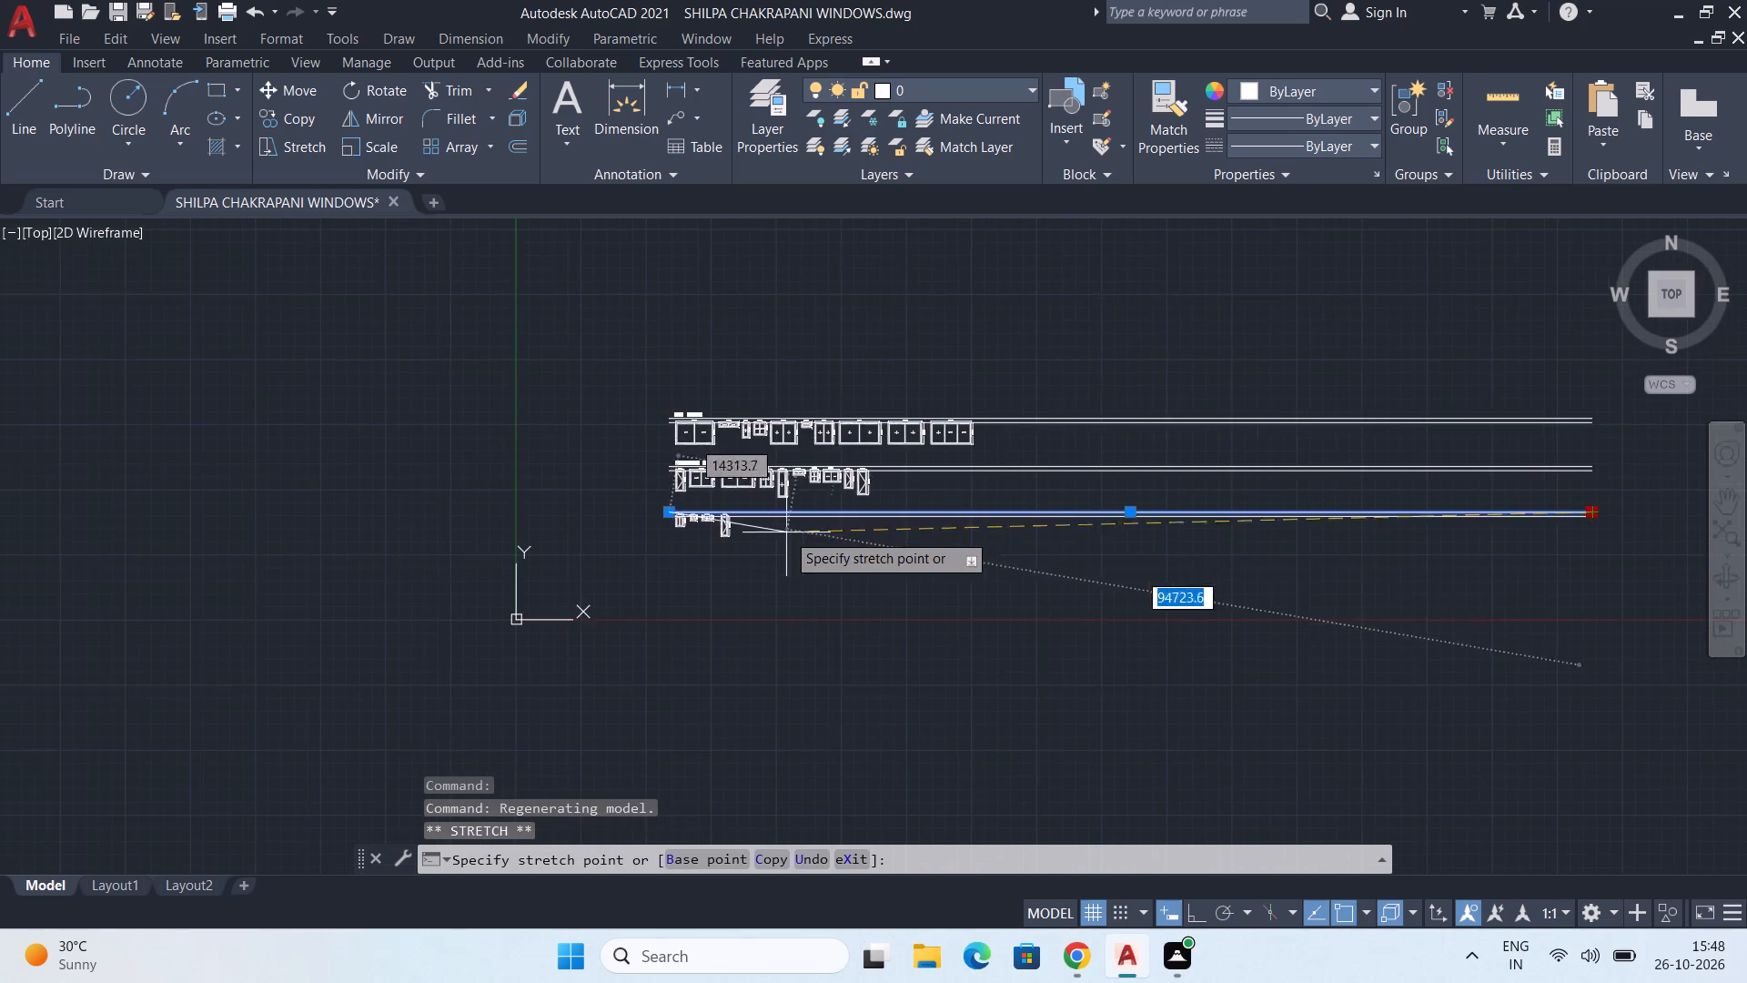
scroll(772, 511, "up", 3)
scroll(654, 531, "up", 1)
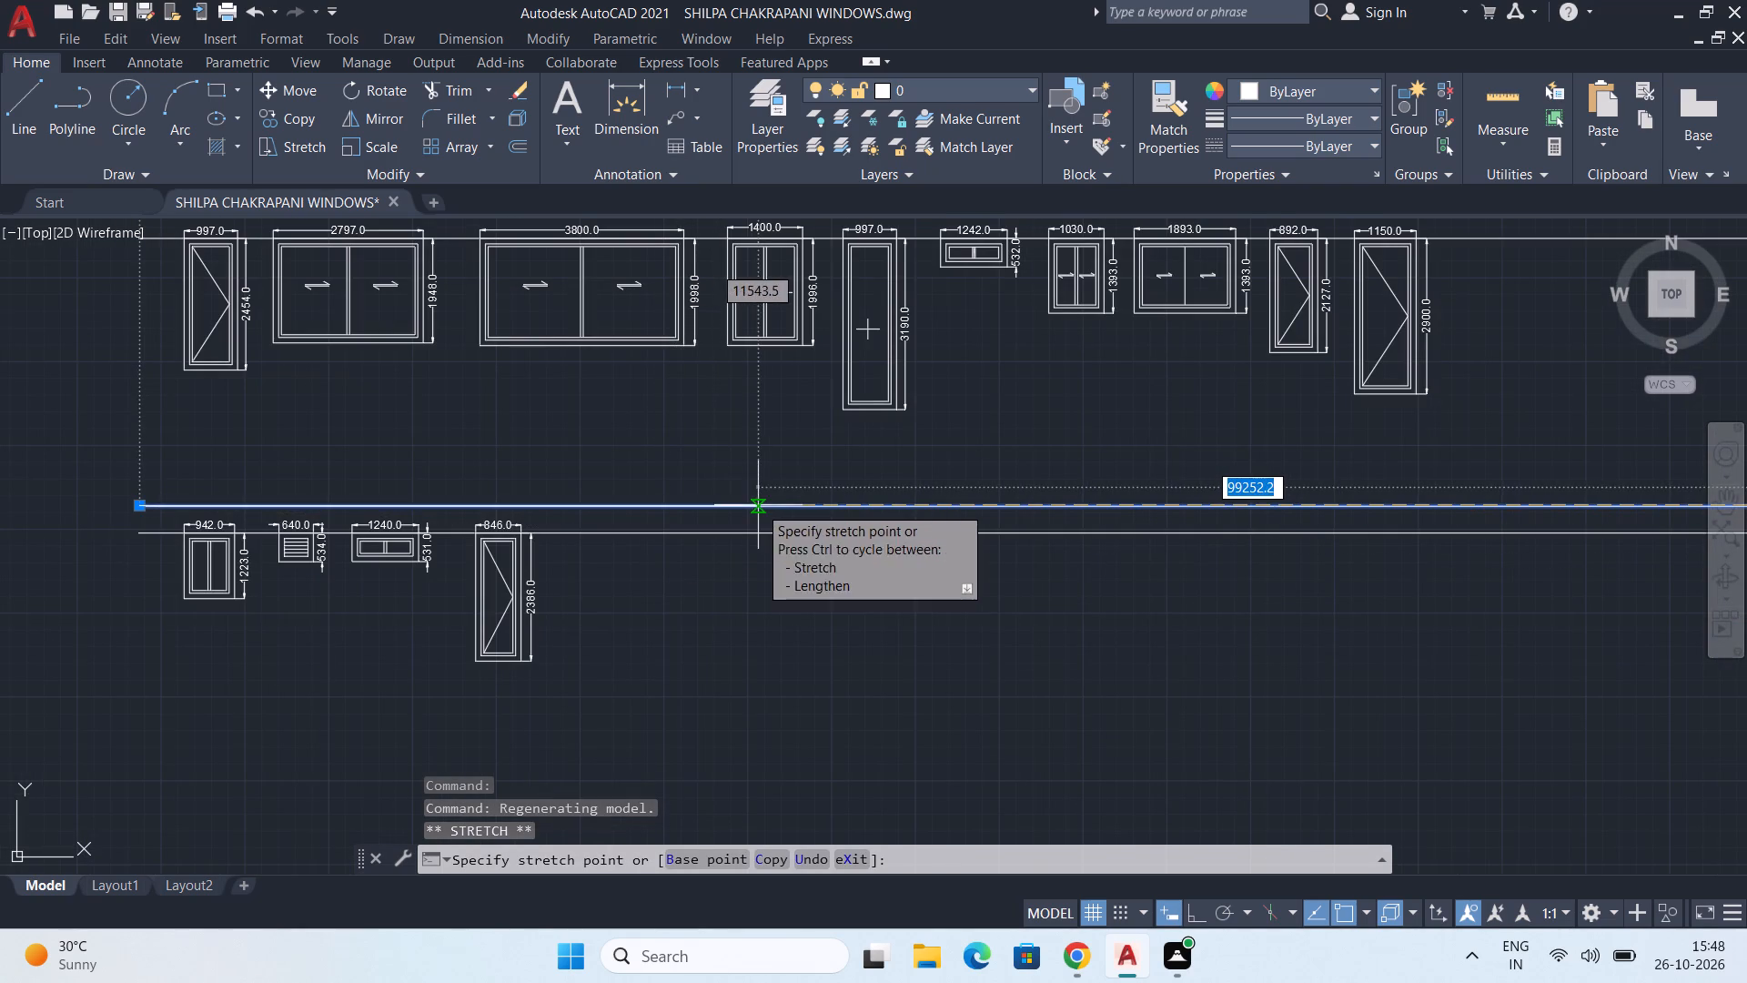
left_click(724, 507)
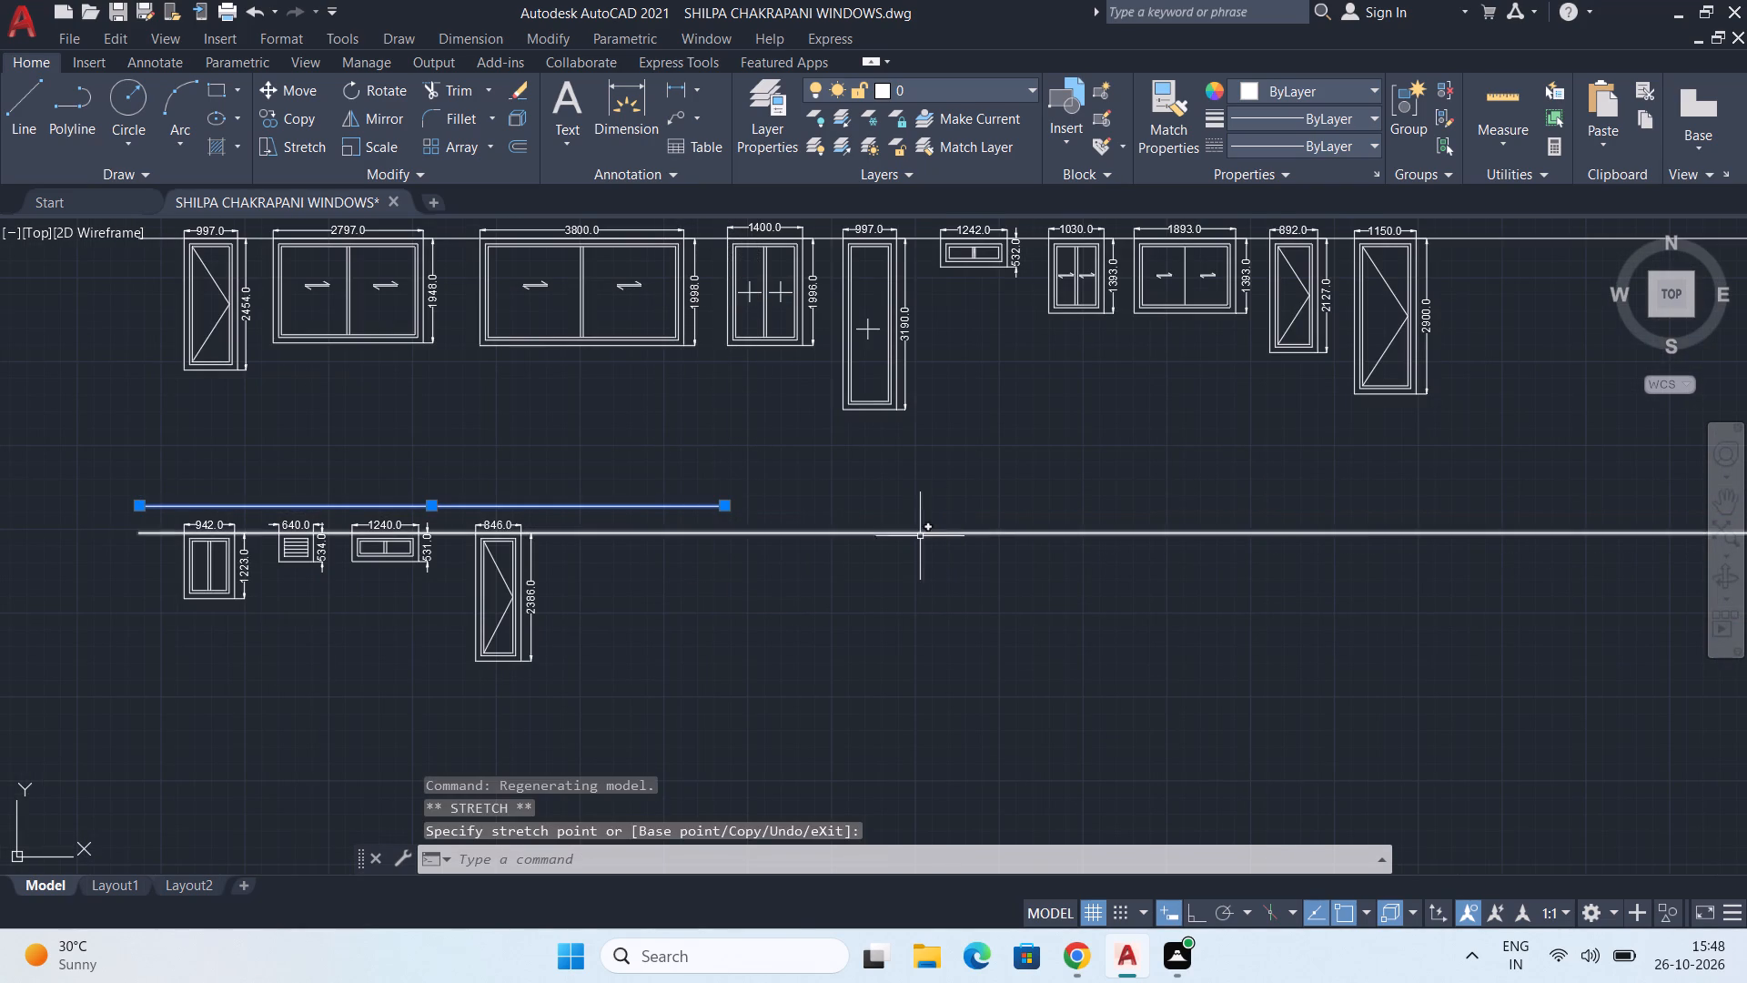
Shorten the lower guide line of the third row to about 10933 long, level with the upper line's end.
left_click(915, 532)
scroll(935, 532, "down", 2)
middle_click_drag(1375, 591, 892, 595)
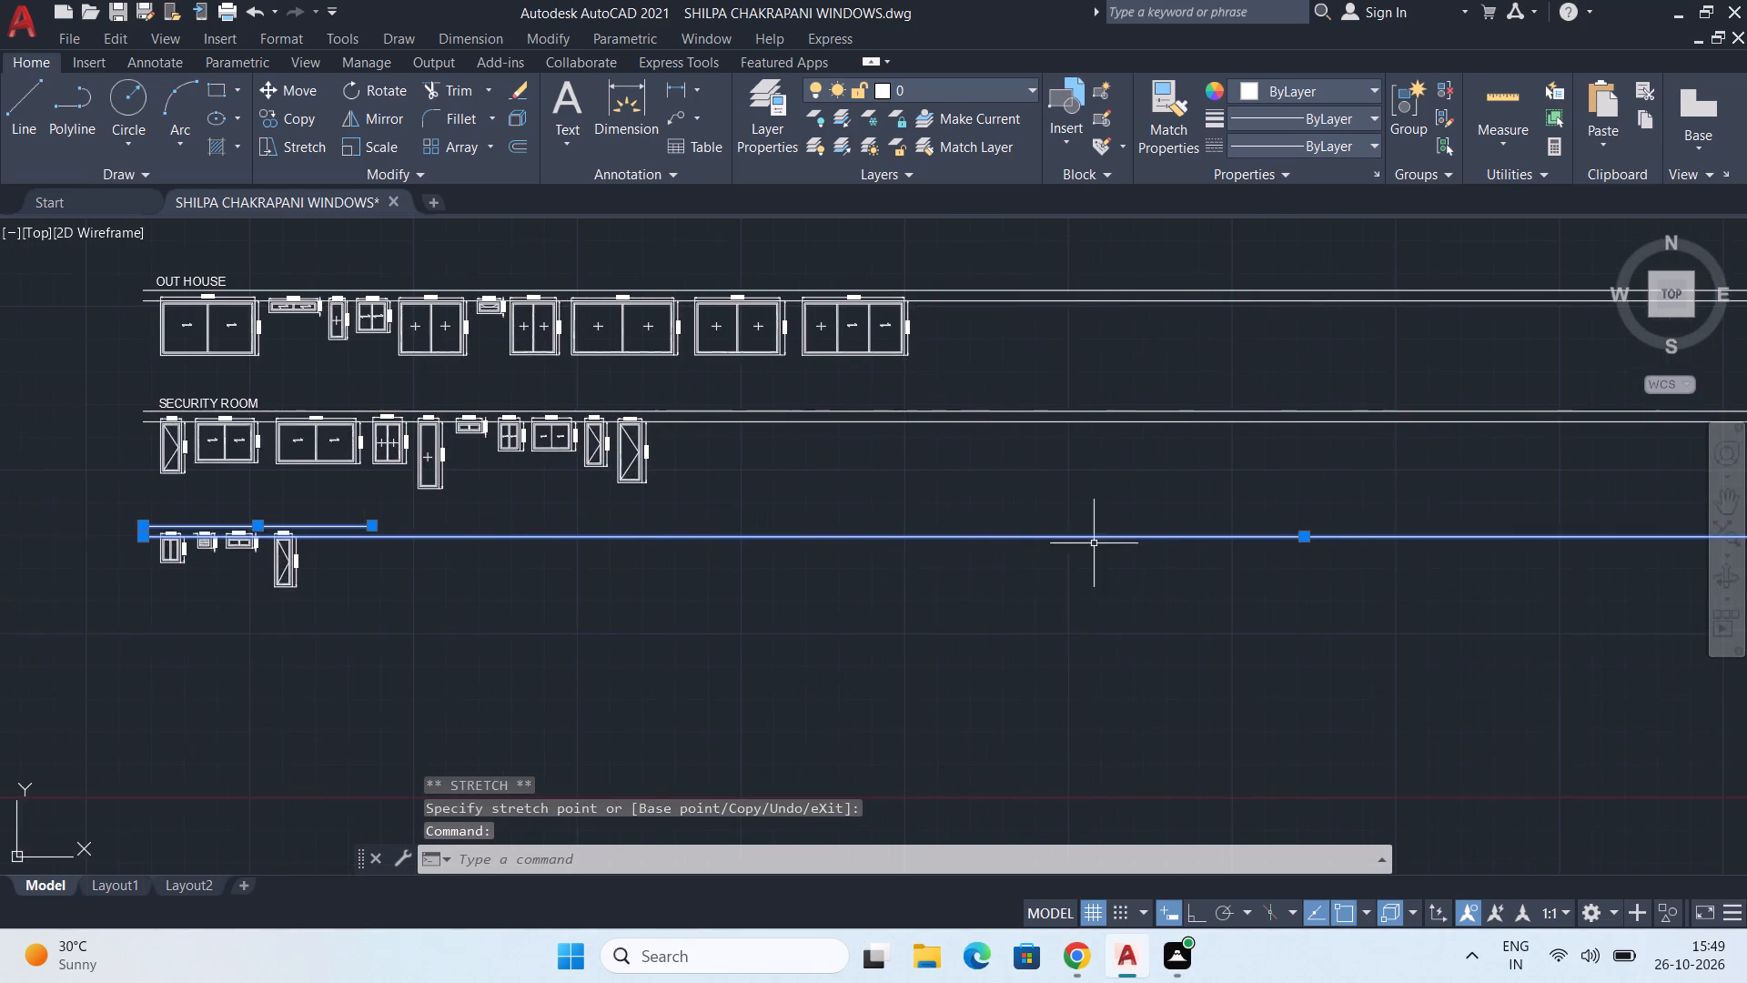
scroll(1105, 543, "down", 1)
scroll(1306, 562, "down", 2)
middle_click_drag(1355, 566, 1282, 586)
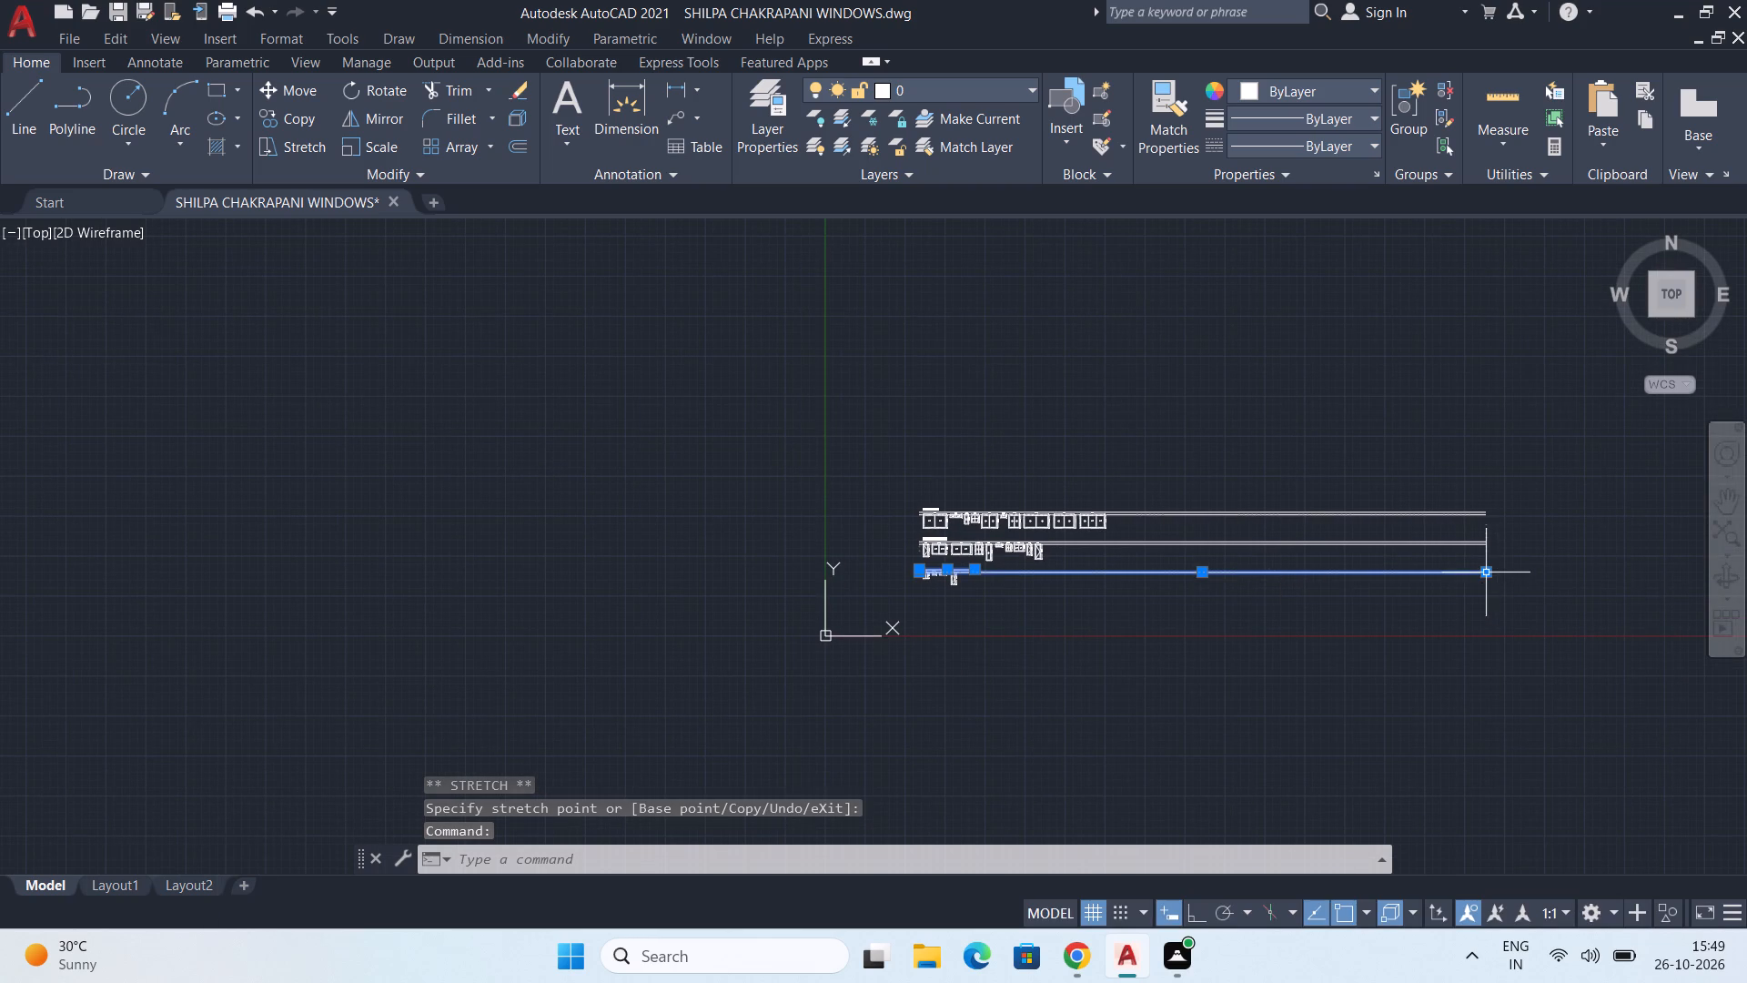
left_click(1481, 568)
scroll(945, 581, "up", 5)
scroll(1055, 535, "up", 2)
middle_click_drag(1099, 513, 1100, 514)
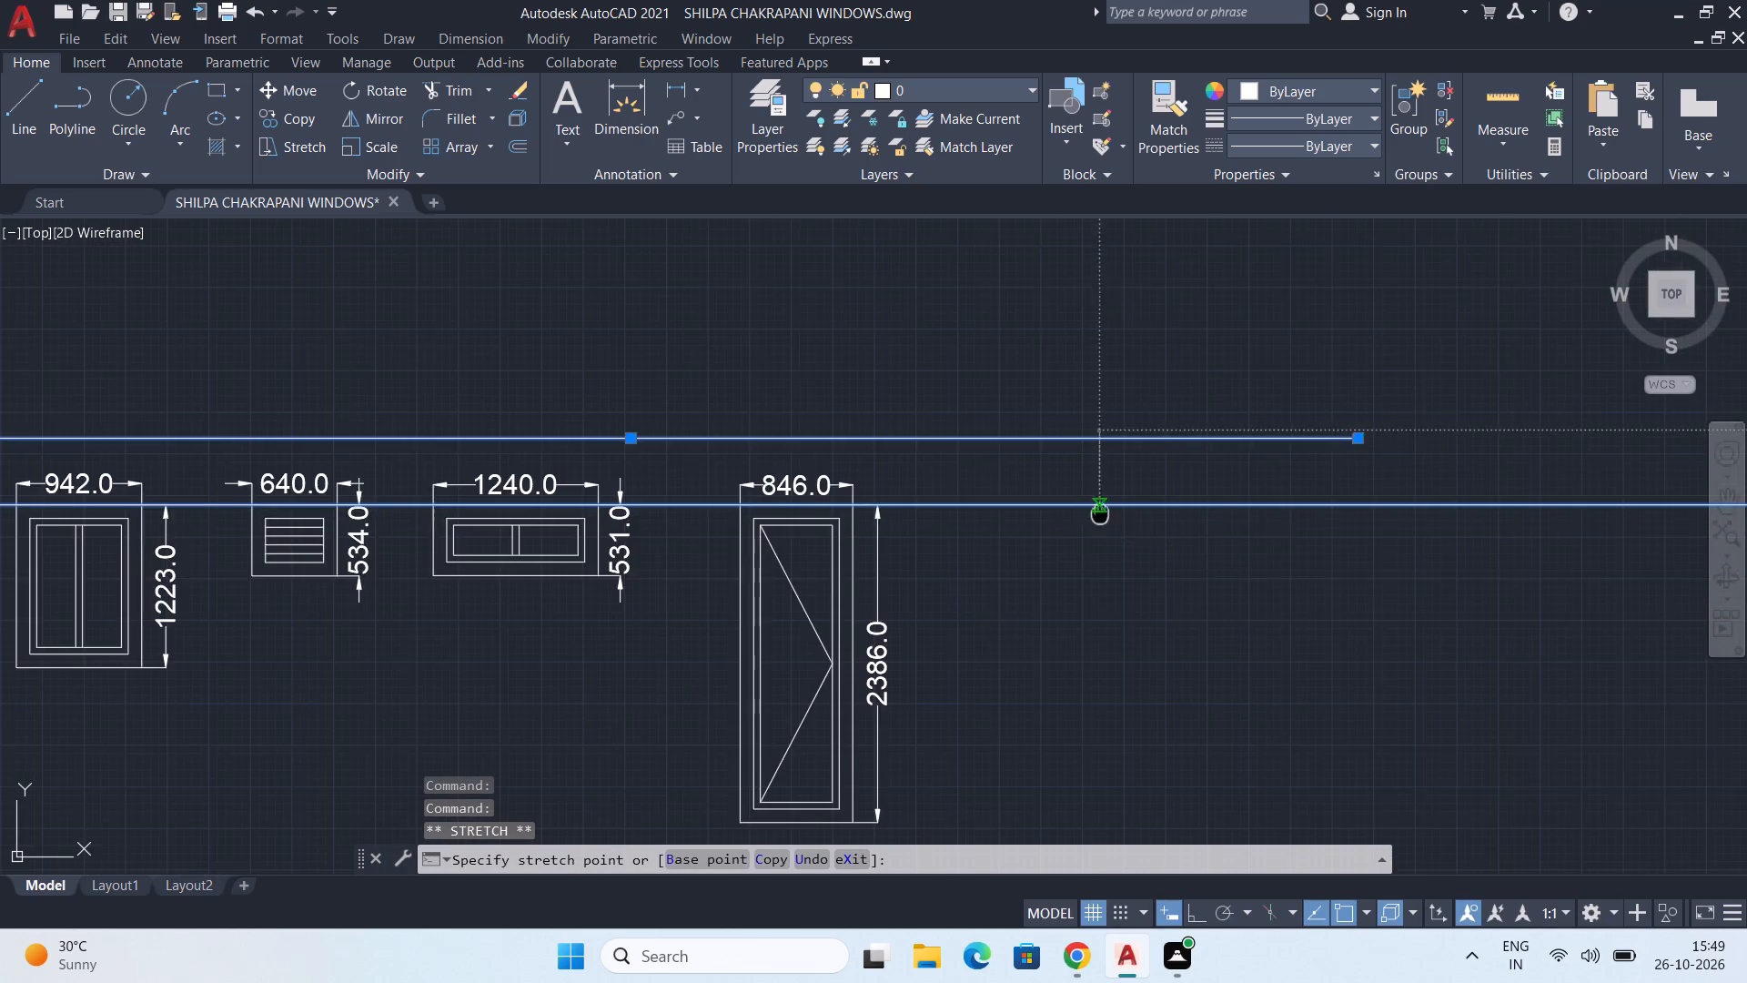
middle_click_drag(1100, 514, 621, 514)
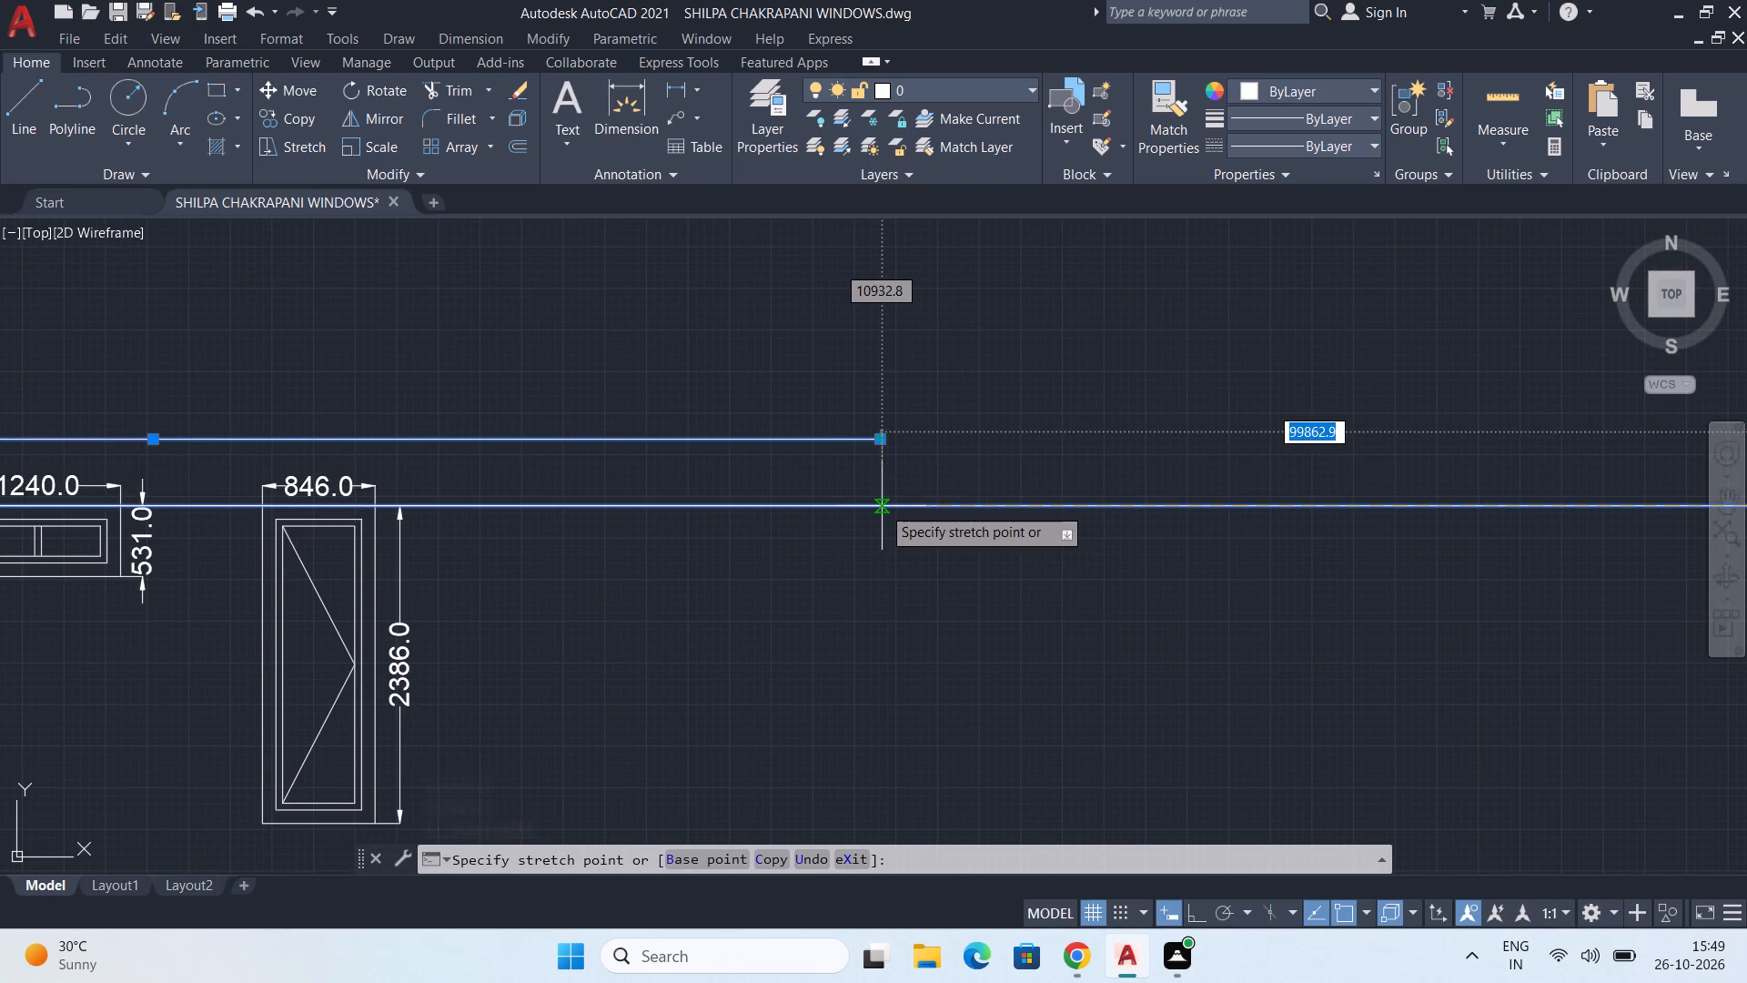
left_click(882, 506)
scroll(933, 509, "down", 2)
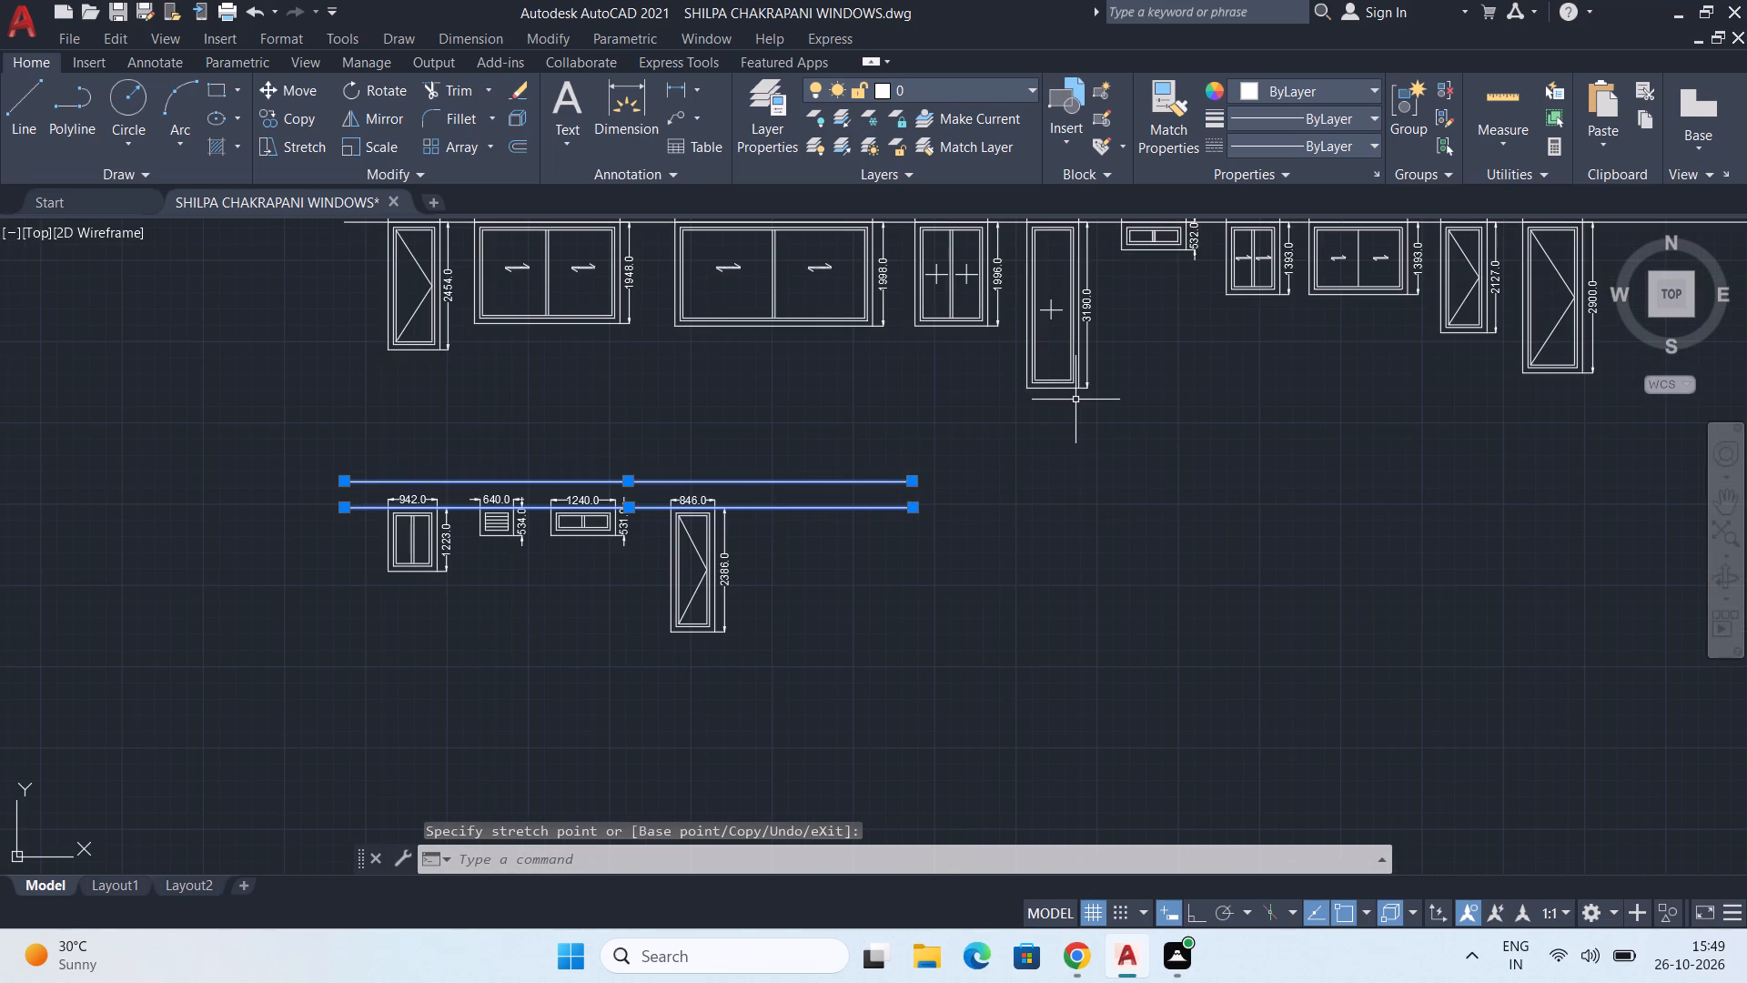
key("Escape")
Shorten the upper guide line of the SECURITY ROOM row to about 27145 long, ending past the 1150-wide window.
scroll(1212, 432, "down", 3)
middle_click_drag(1240, 444, 742, 499)
scroll(995, 458, "up", 2)
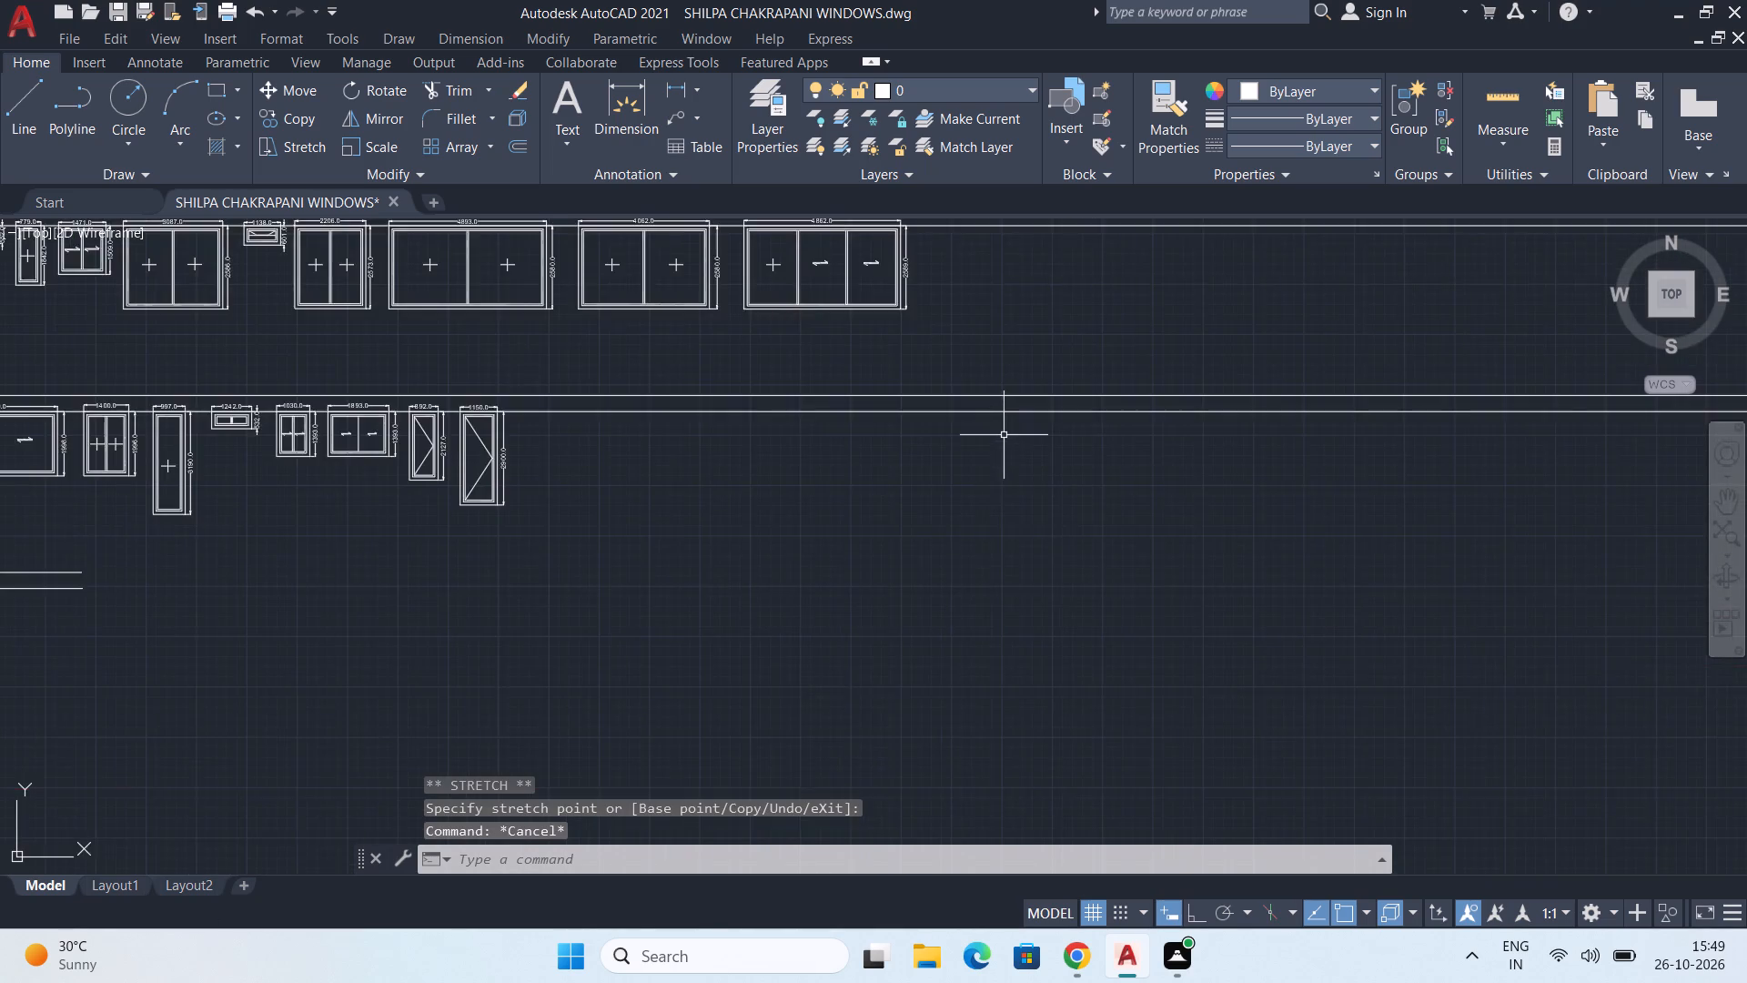
middle_click_drag(1005, 434, 1014, 527)
left_click(1011, 488)
scroll(1023, 482, "down", 2)
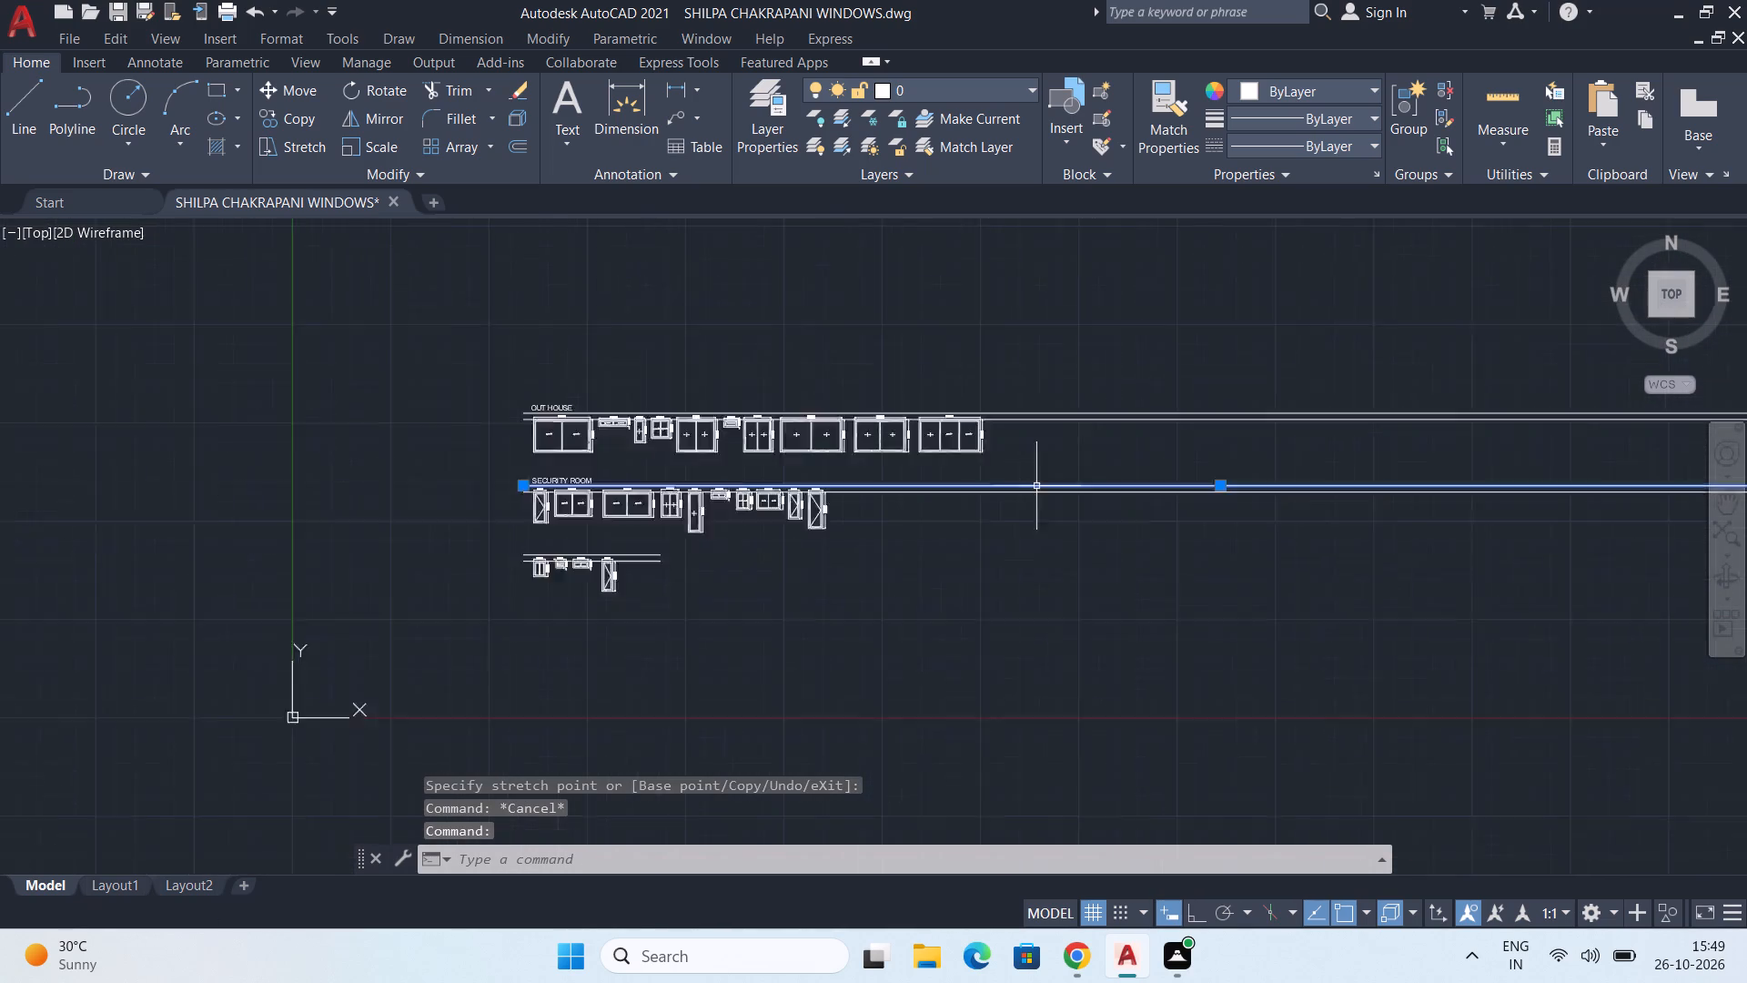
scroll(1042, 486, "down", 1)
middle_click_drag(1131, 505, 1026, 523)
left_click_drag(1489, 509, 1476, 510)
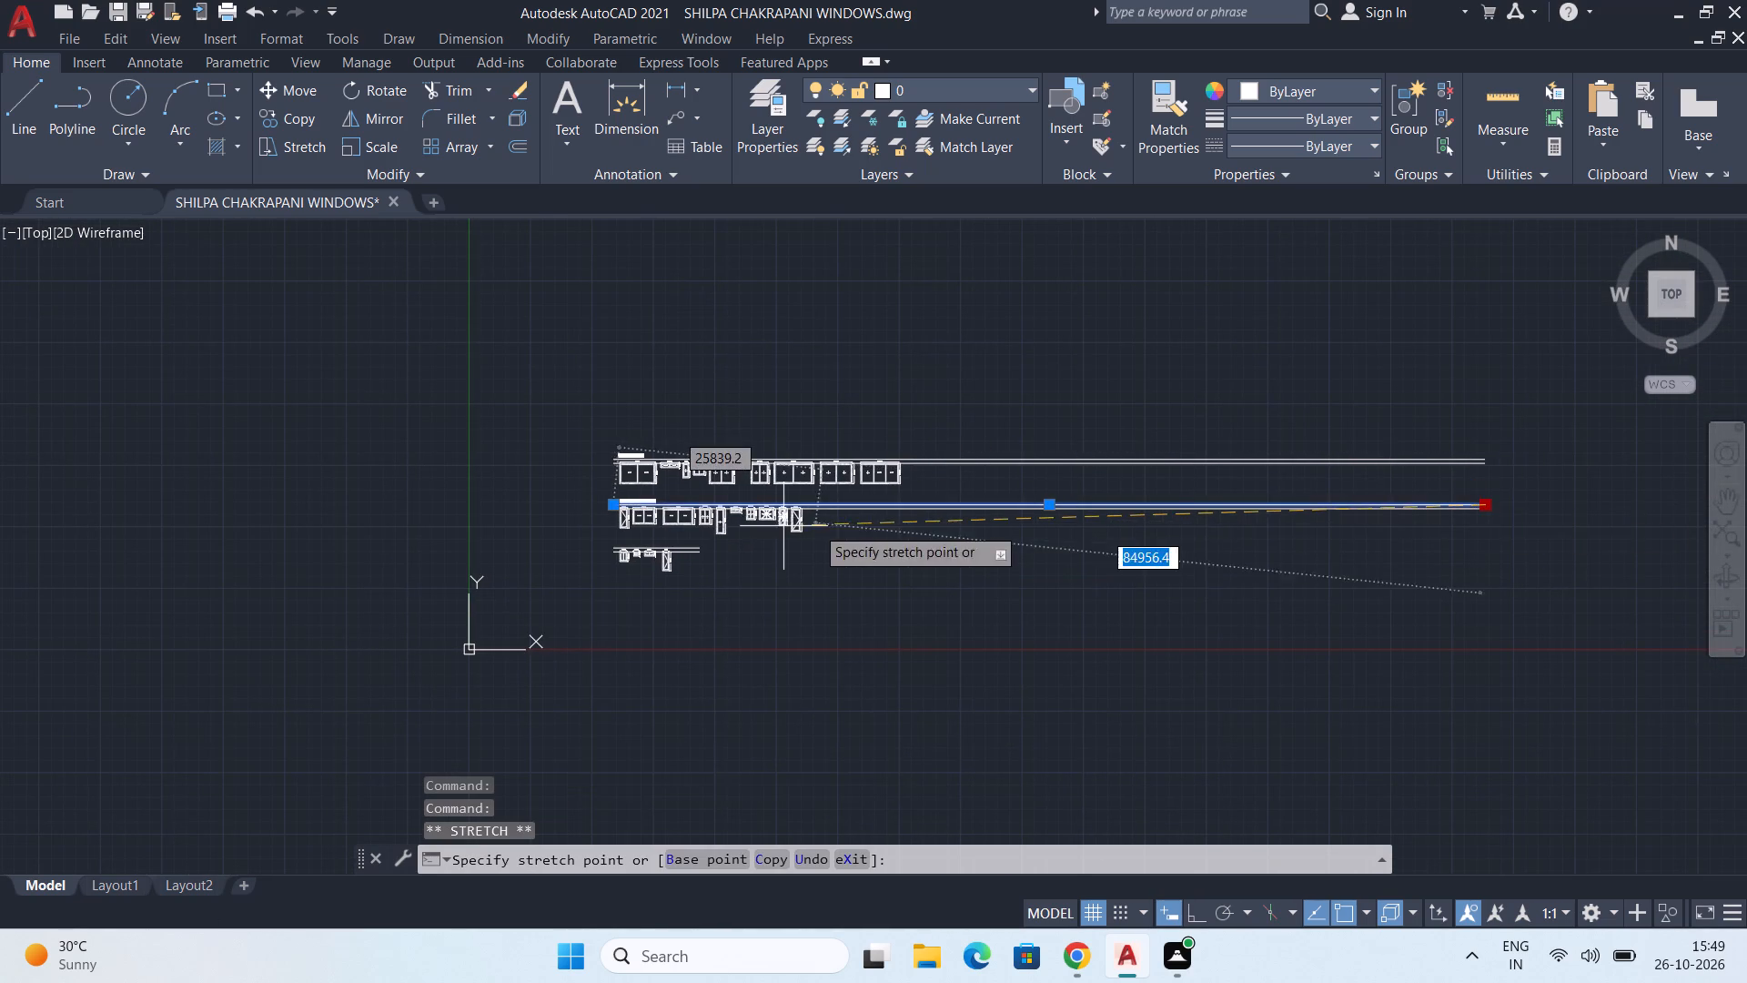
scroll(819, 514, "up", 2)
scroll(749, 483, "up", 2)
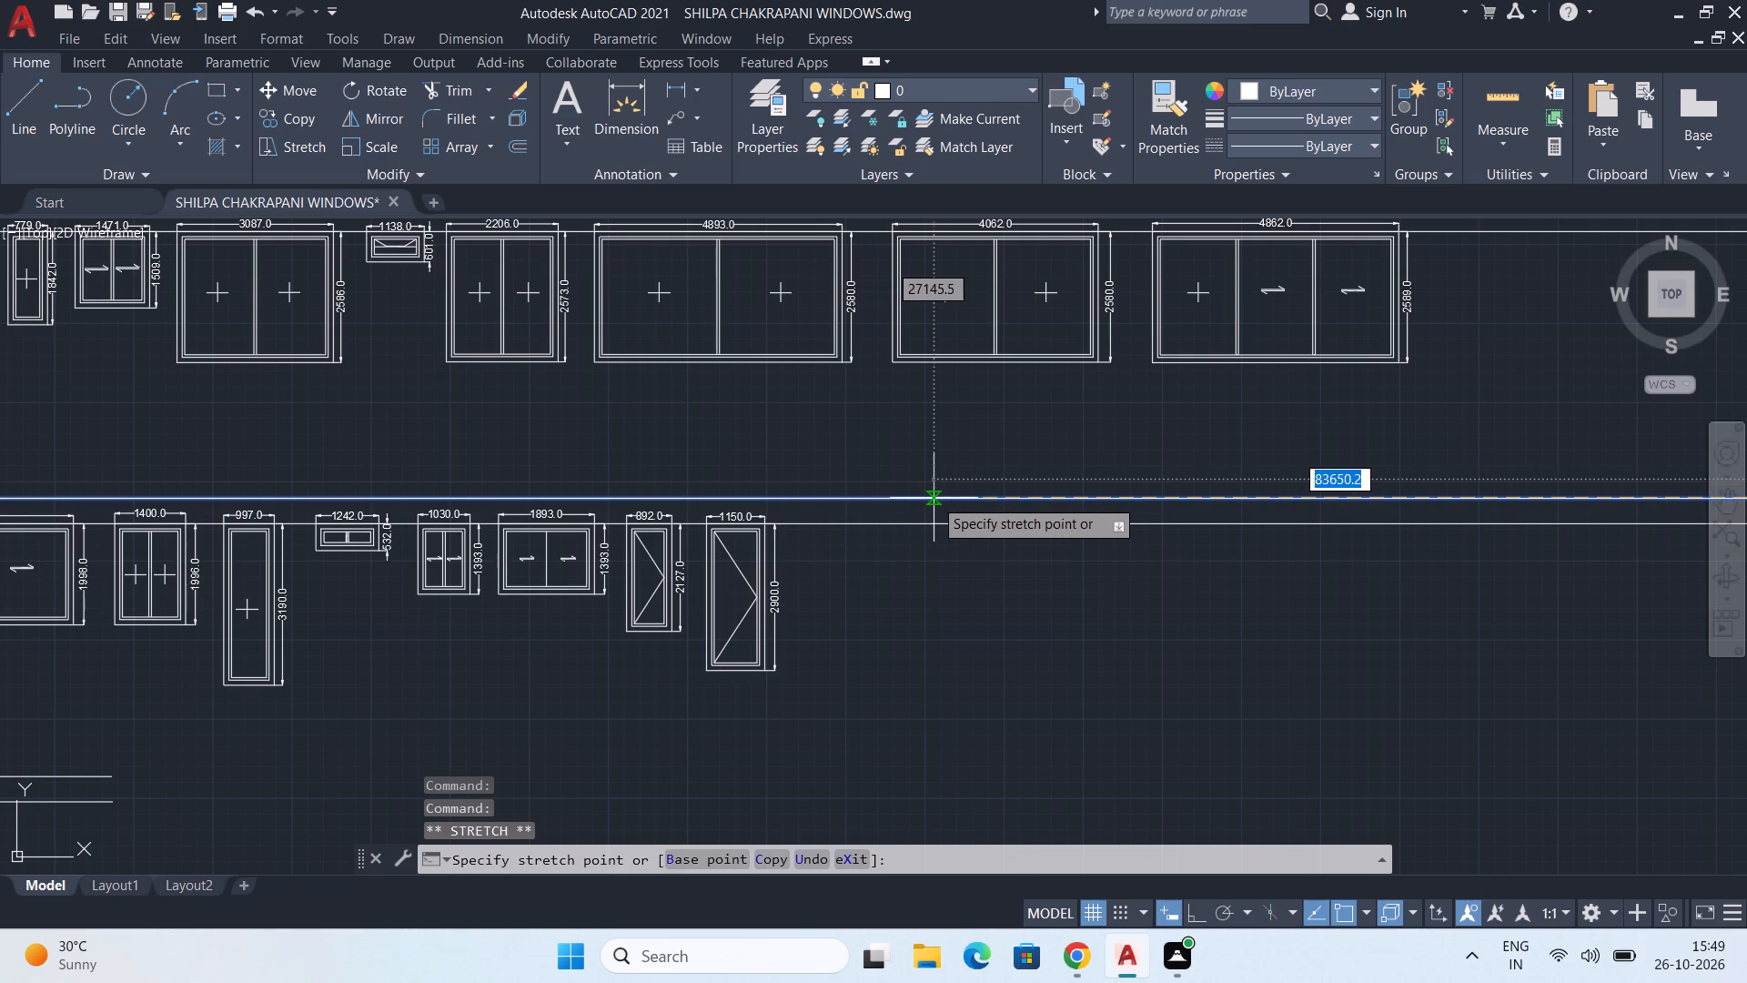
left_click(934, 500)
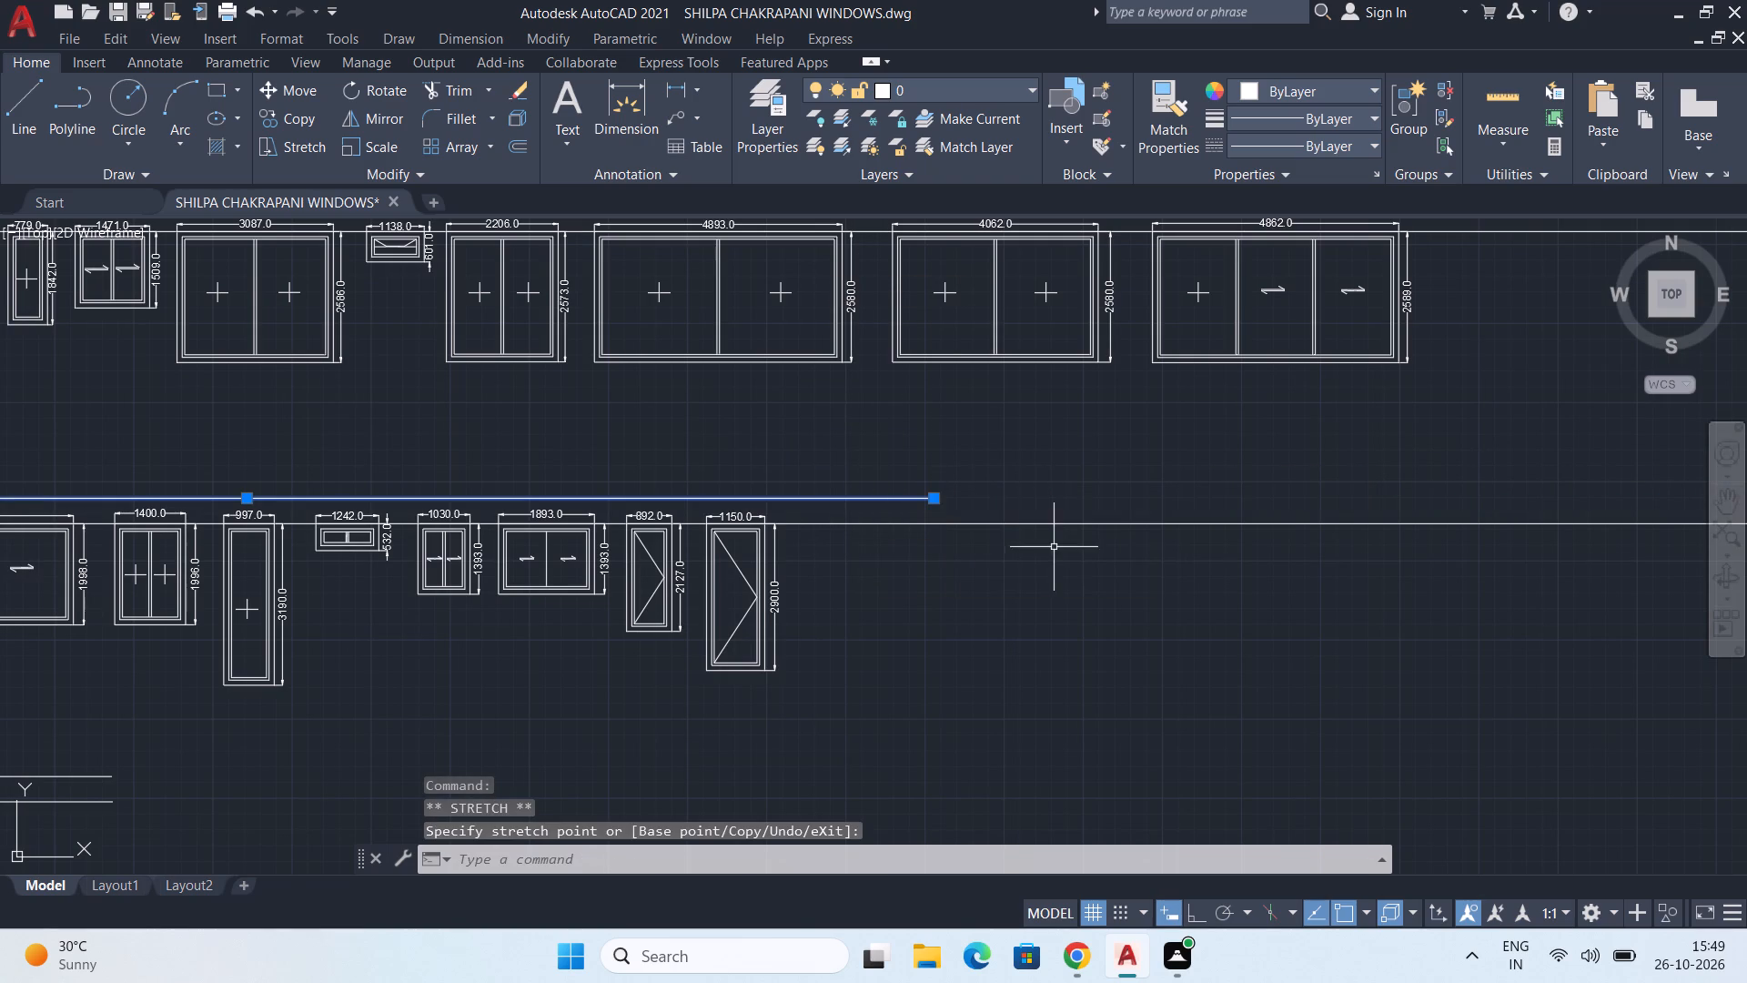
Shorten the lower guide line of the SECURITY ROOM row to about 27120 long, level with the upper line's end.
left_click(1085, 524)
scroll(1088, 532, "down", 3)
middle_click_drag(1207, 591, 754, 546)
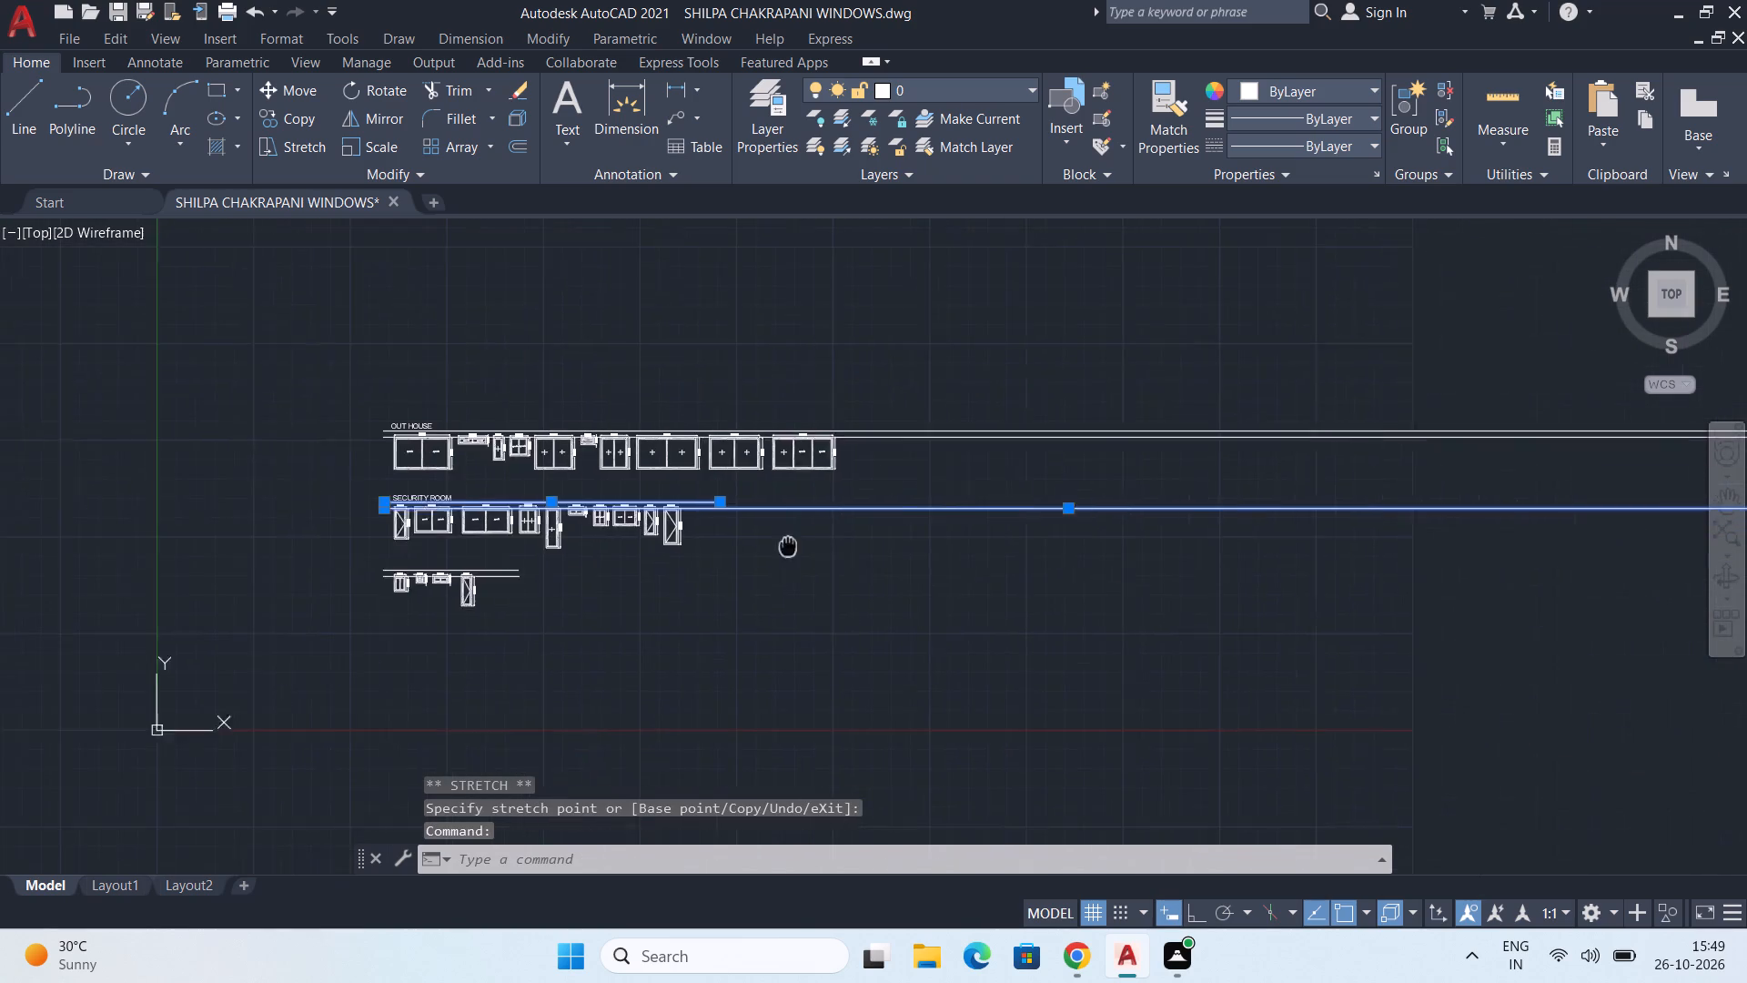
middle_click_drag(754, 546, 728, 546)
left_click(1647, 507)
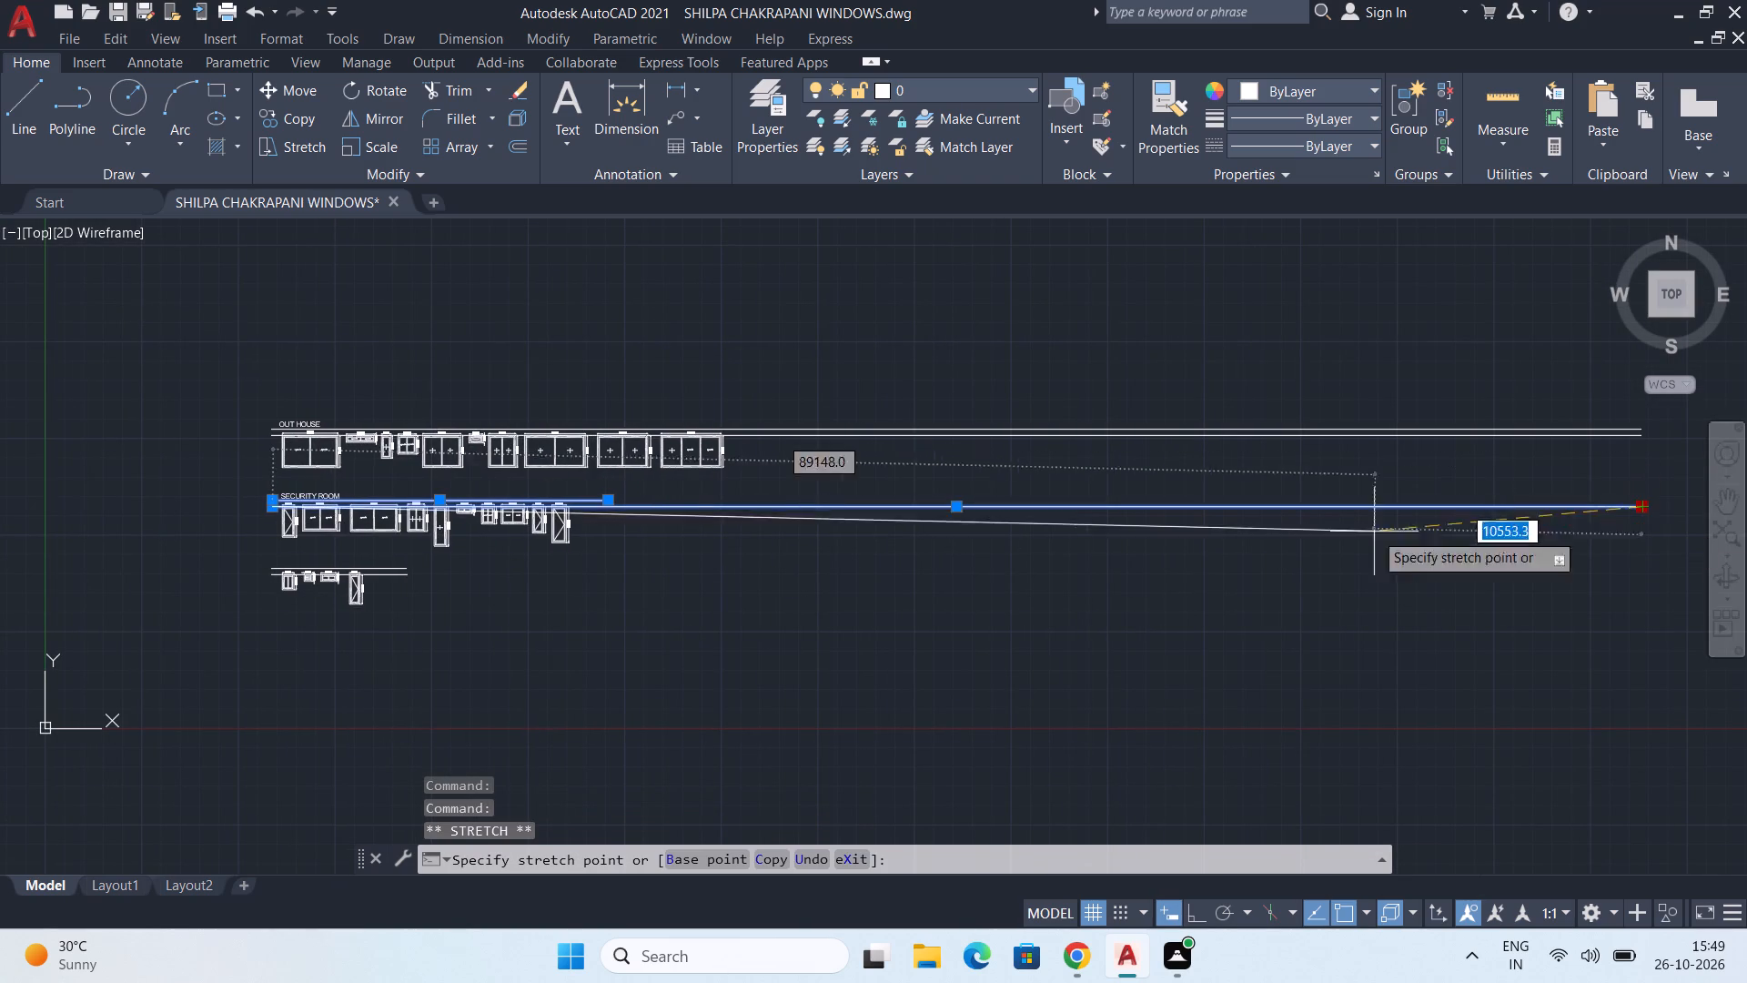
middle_click_drag(550, 501, 567, 530)
scroll(470, 533, "up", 2)
scroll(621, 514, "up", 1)
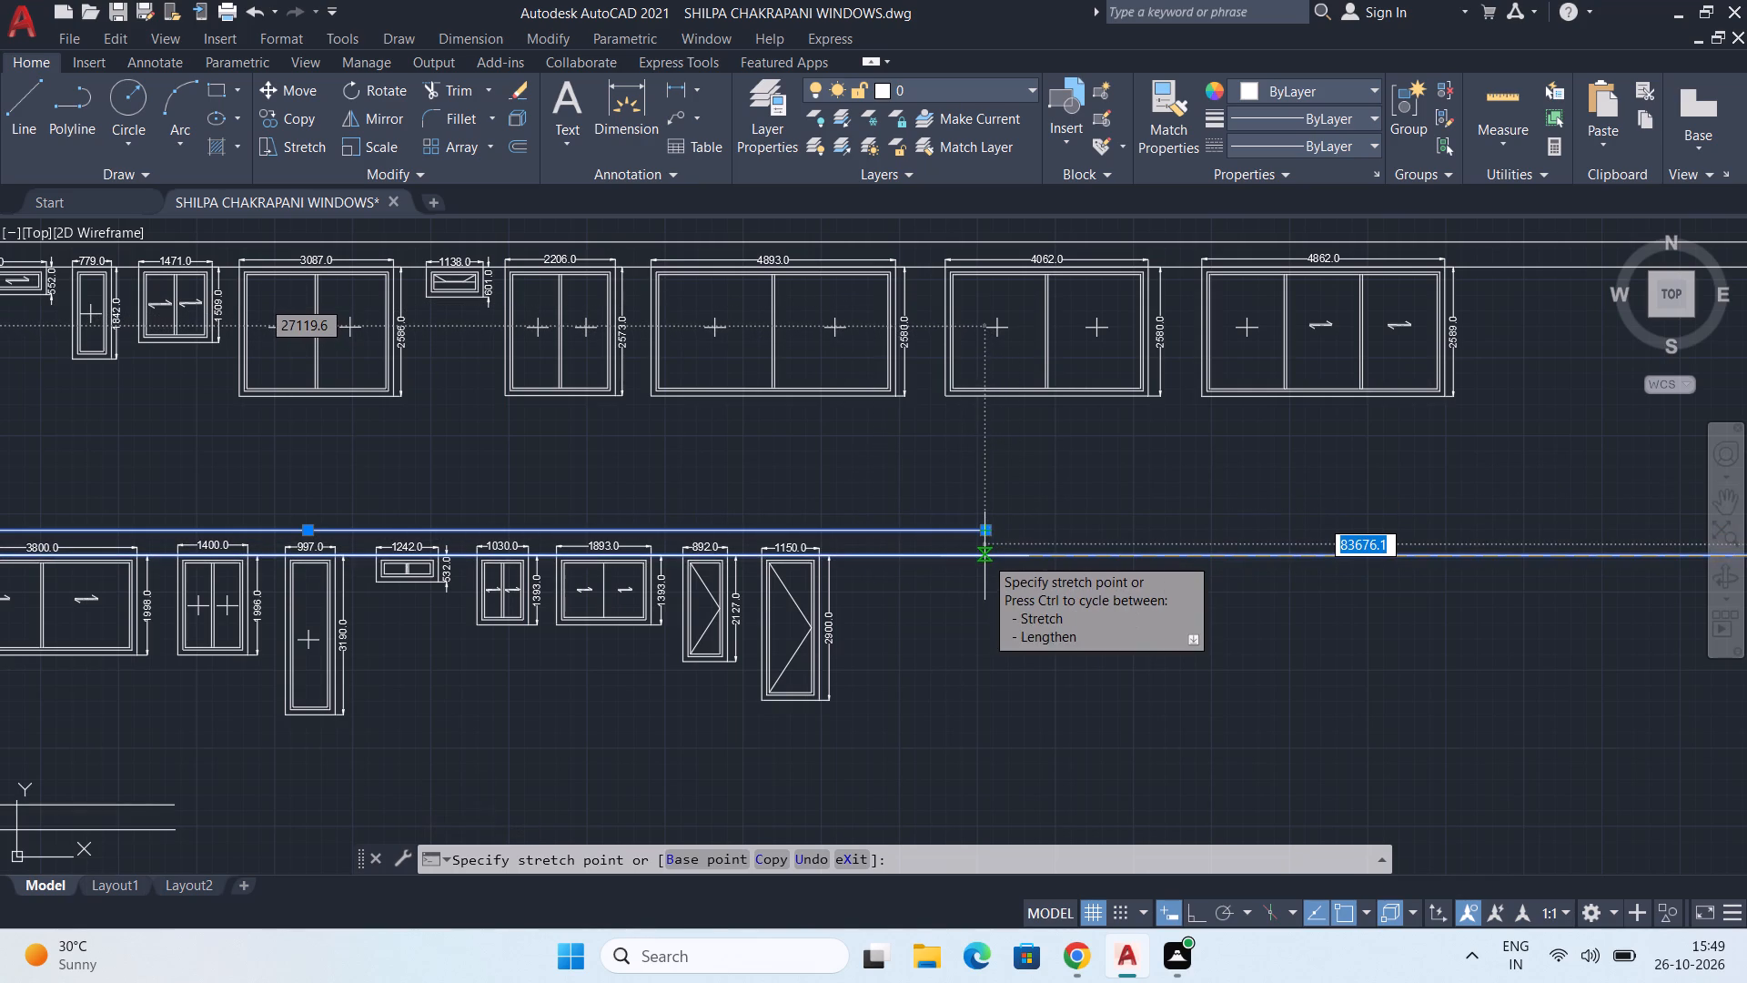
left_click(985, 556)
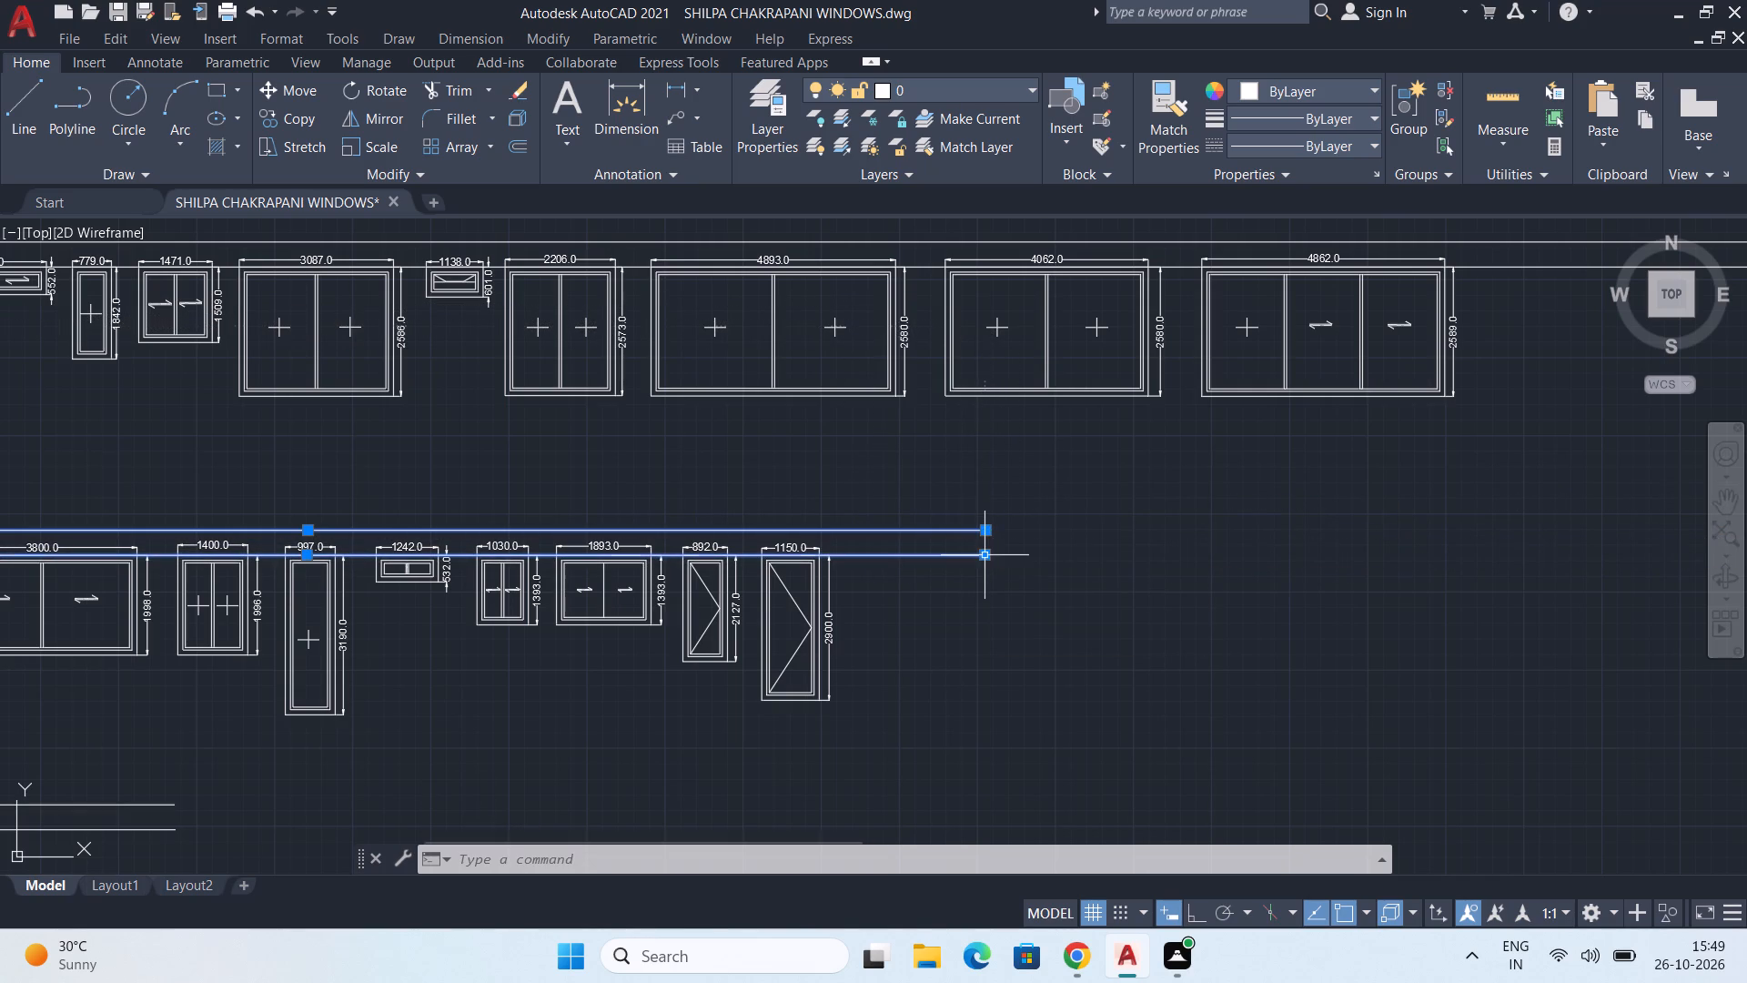
key("Escape")
Shorten the upper guide line of the OUT HOUSE row to about 38830 long, ending past the 4862-wide window.
scroll(962, 565, "up", 3)
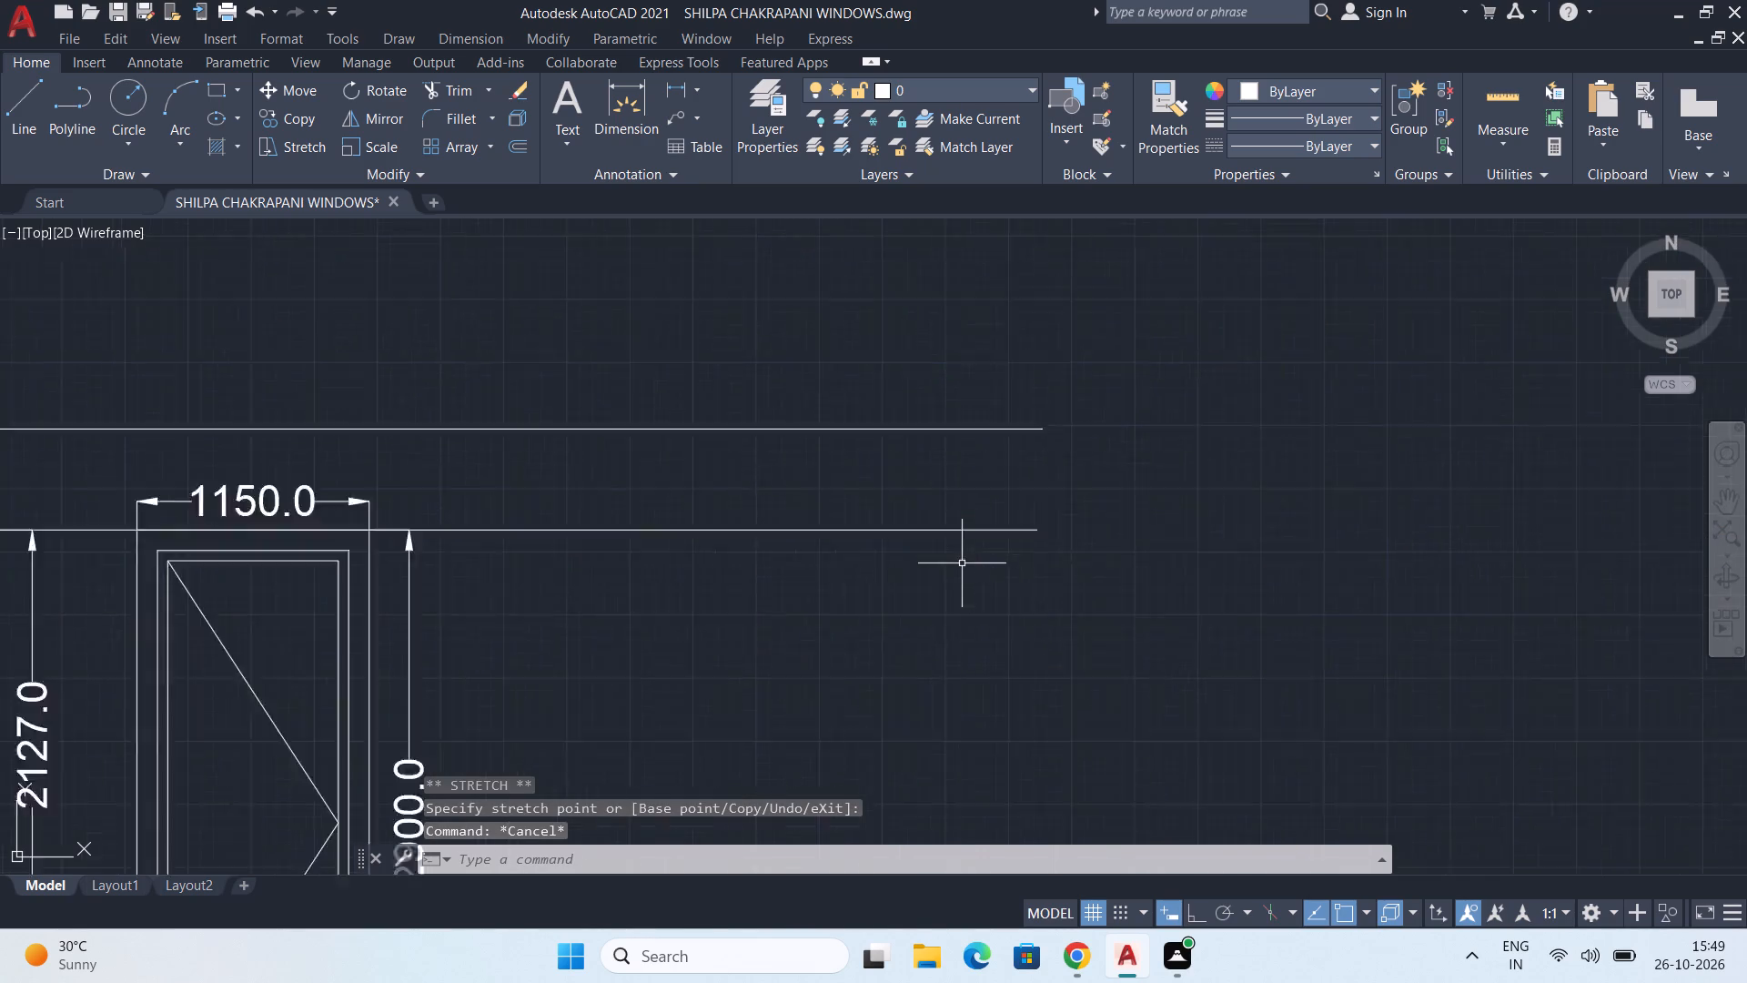
scroll(946, 521, "up", 3)
scroll(956, 520, "down", 8)
middle_click_drag(996, 524, 898, 689)
left_click(1107, 563)
scroll(1107, 563, "down", 3)
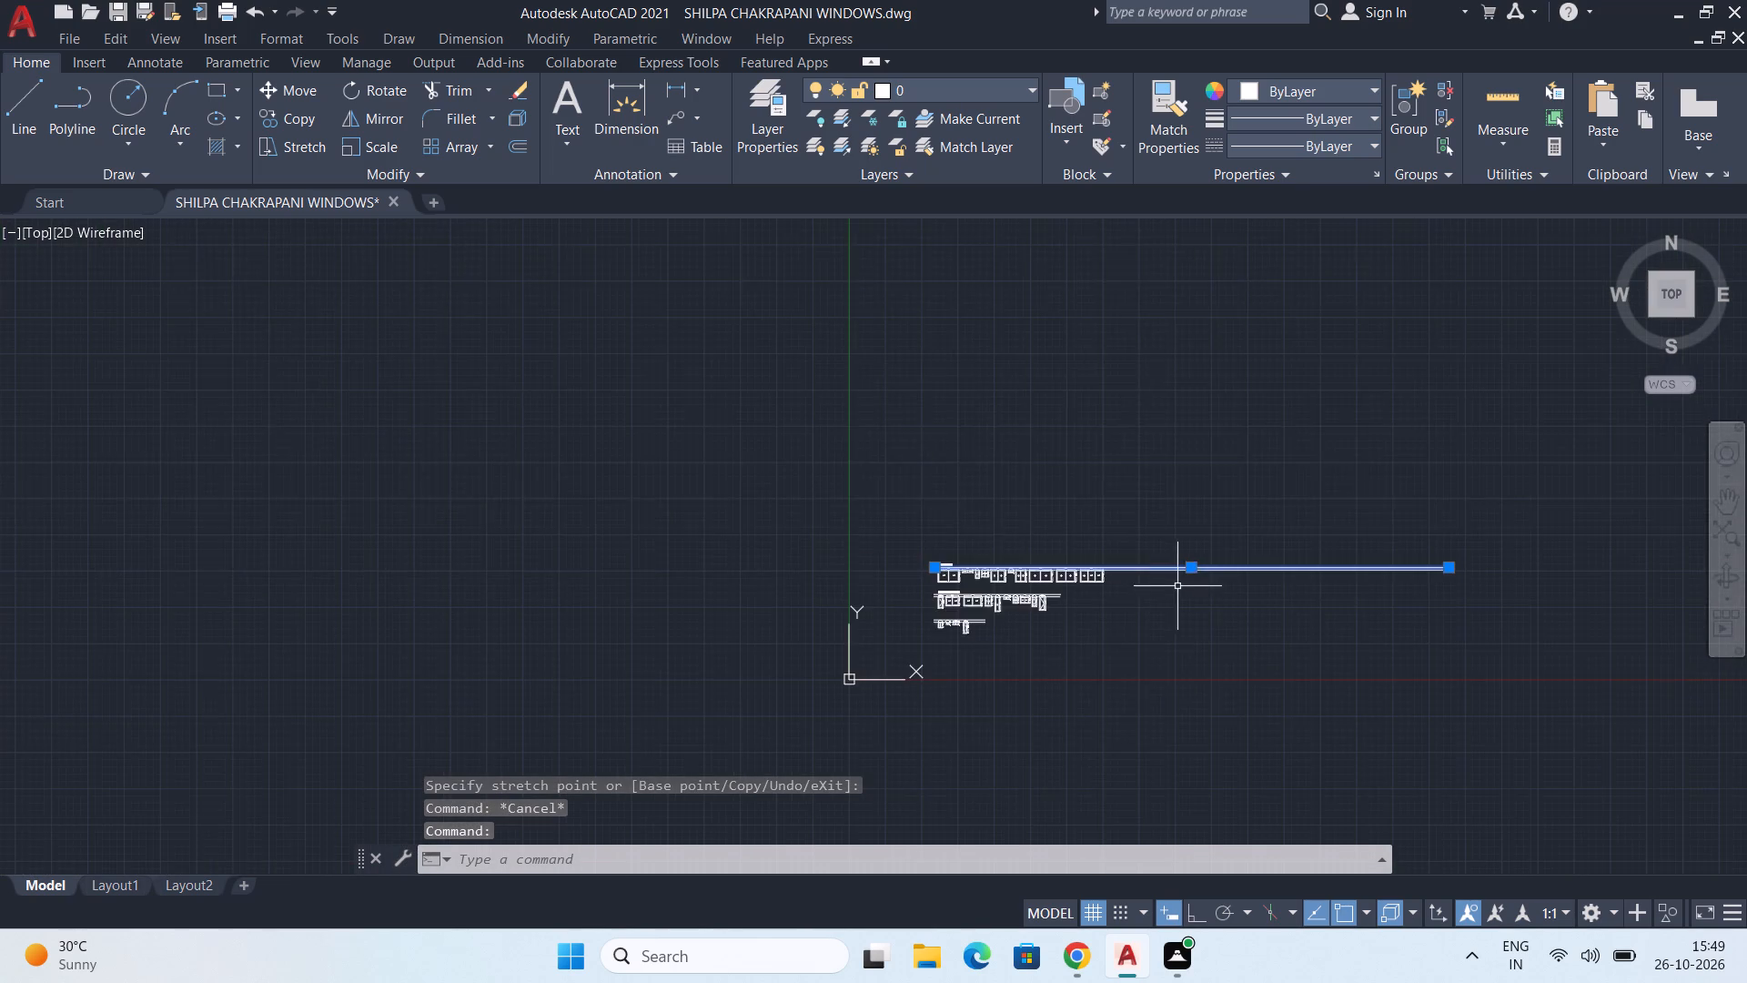
middle_click_drag(1179, 586, 955, 615)
scroll(1129, 600, "up", 2)
left_click(1364, 597)
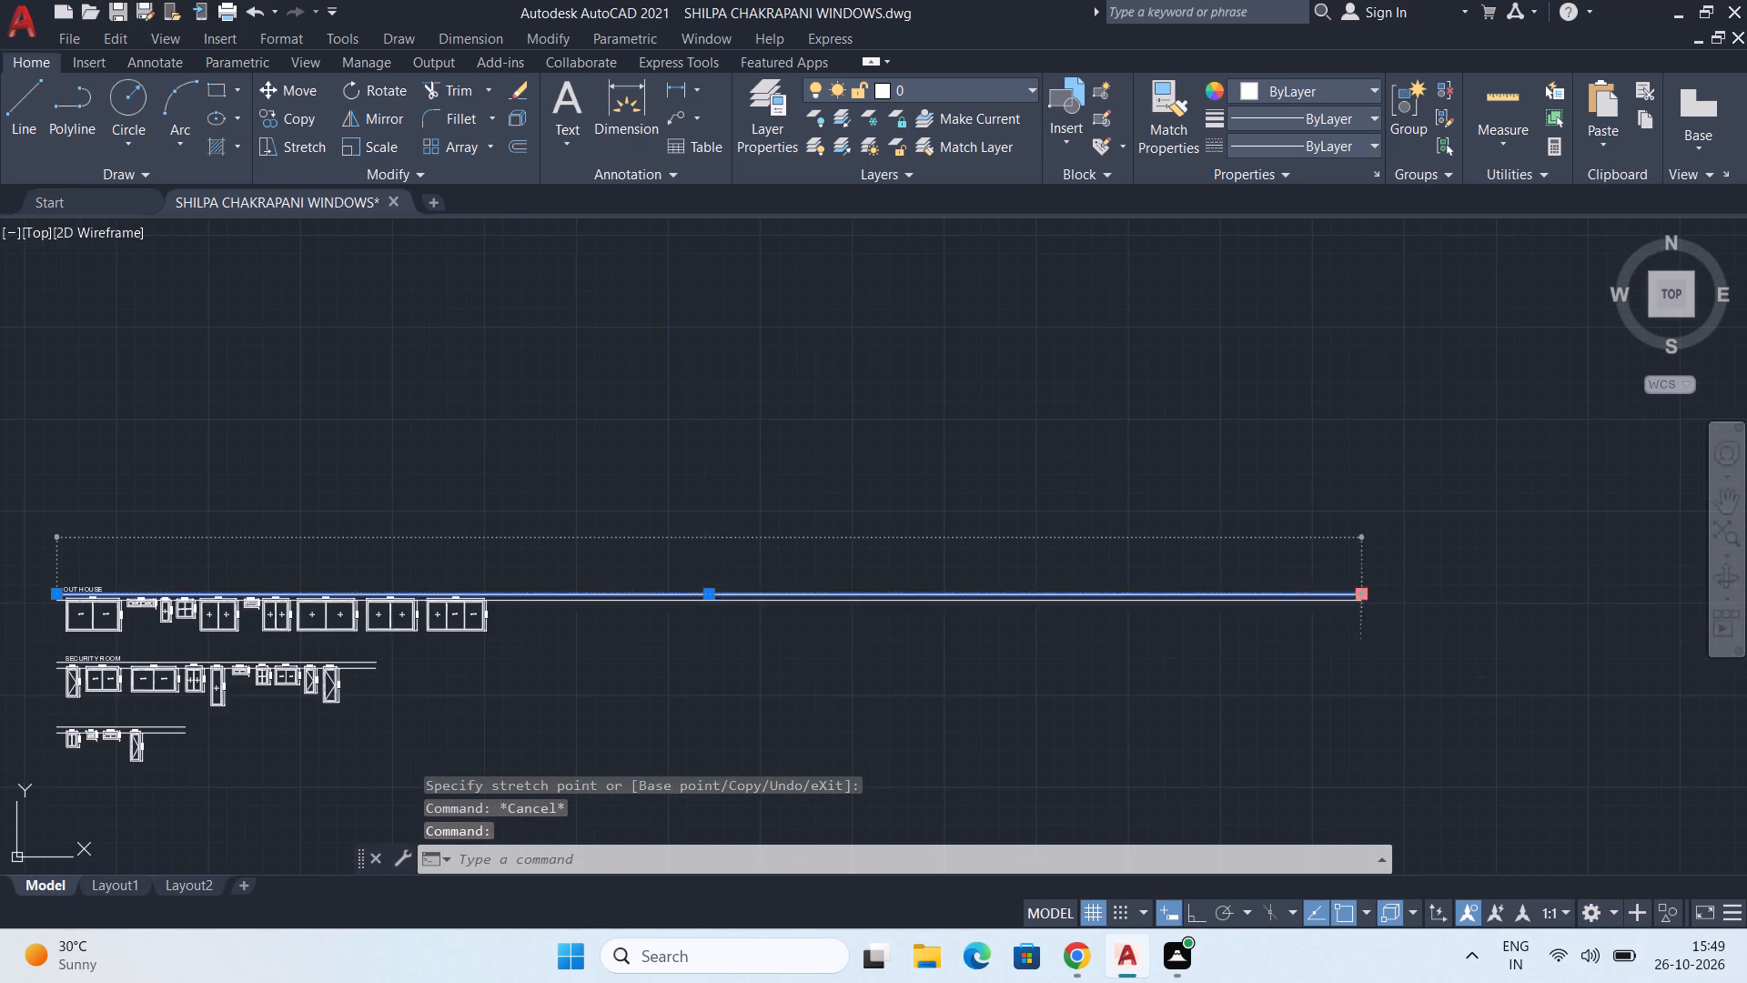
middle_click_drag(359, 585, 497, 563)
scroll(666, 581, "up", 2)
scroll(555, 550, "up", 1)
middle_click_drag(565, 655, 592, 623)
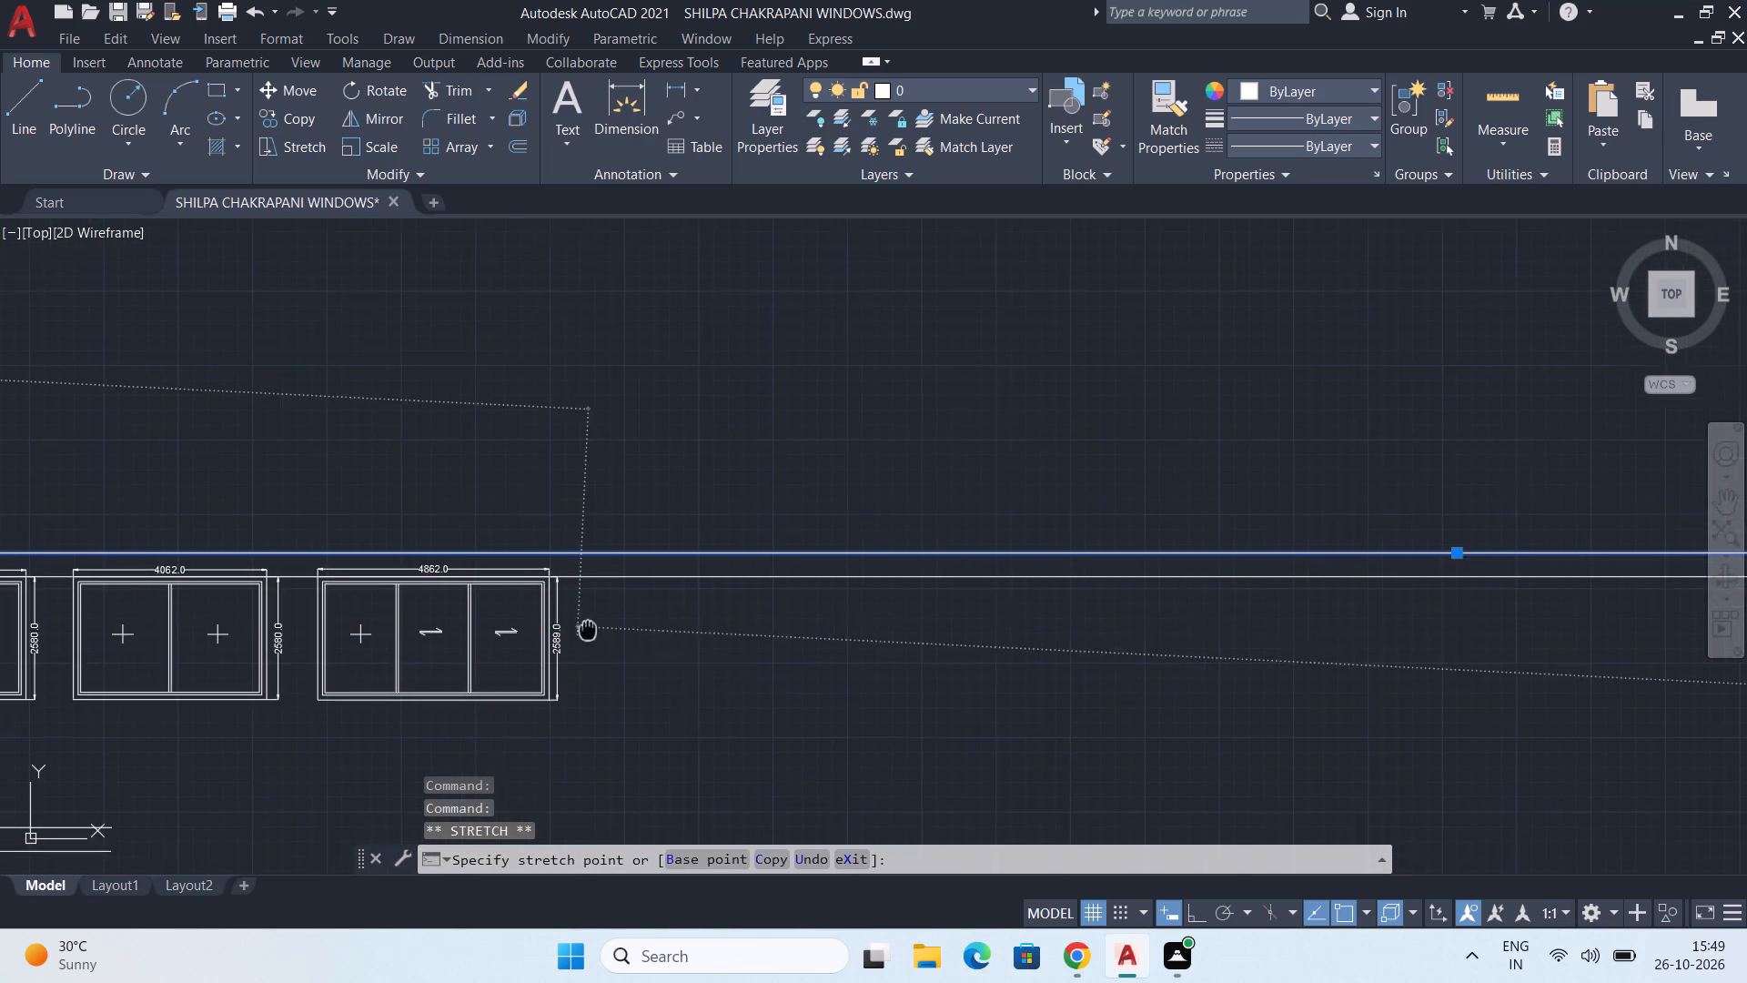
middle_click_drag(592, 623, 634, 586)
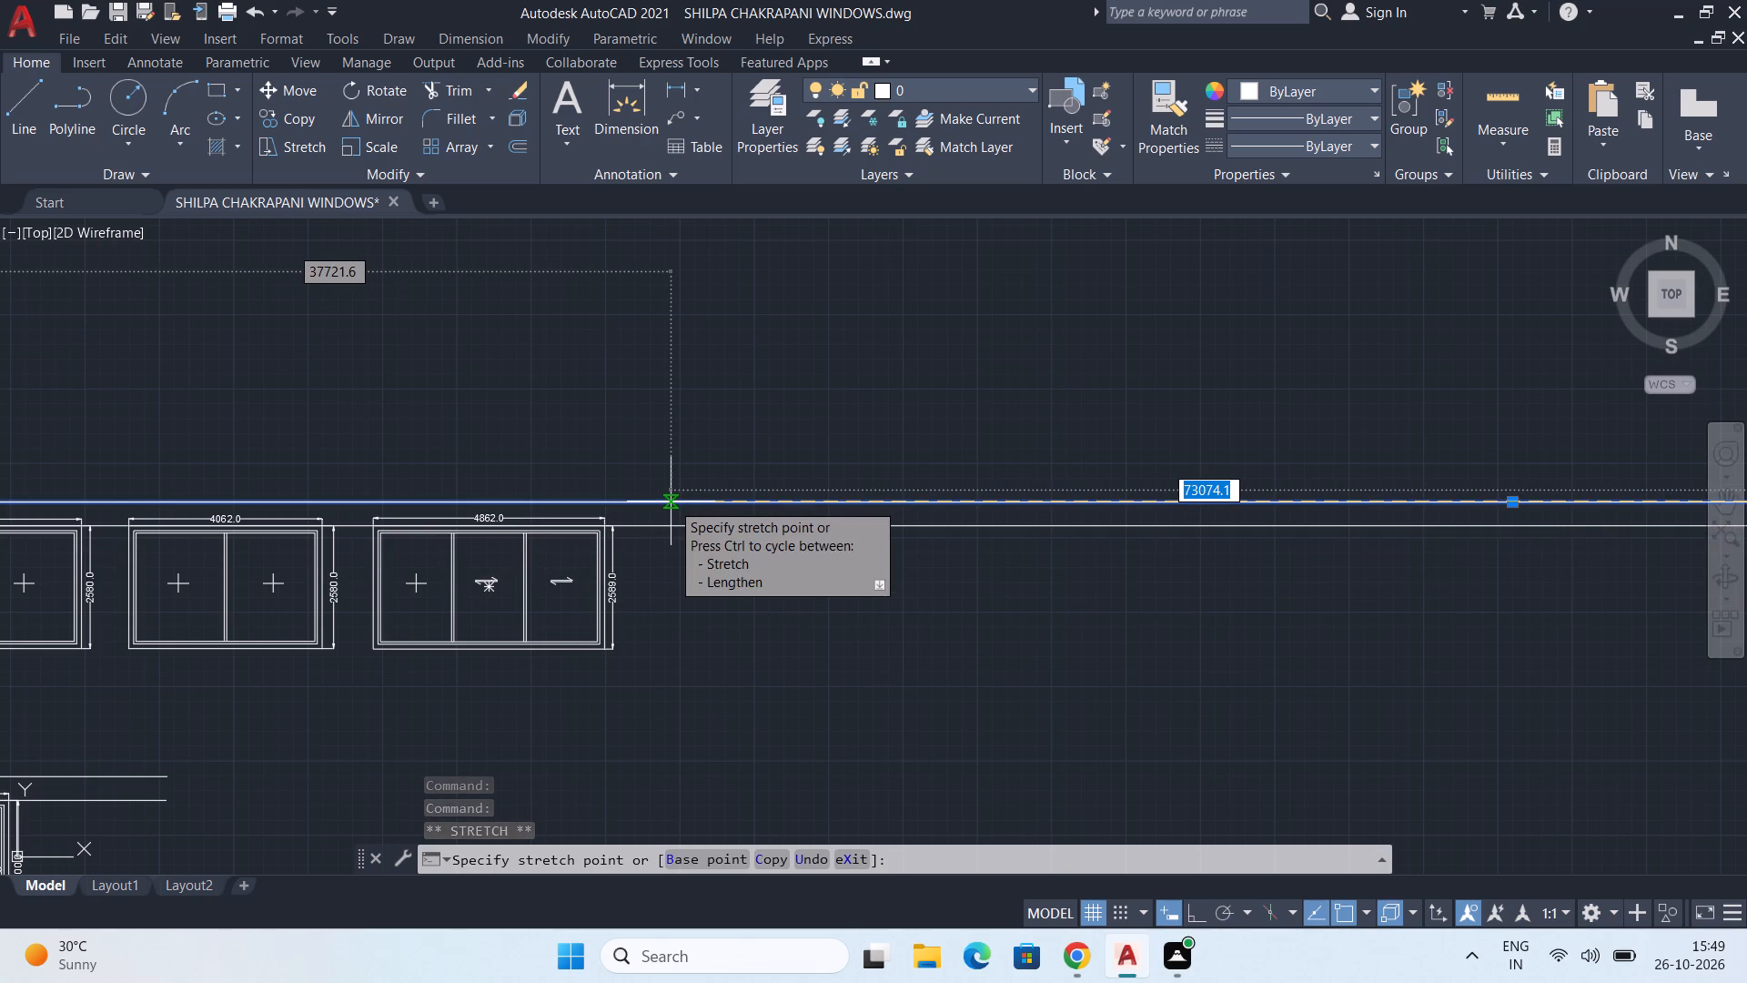
left_click(723, 502)
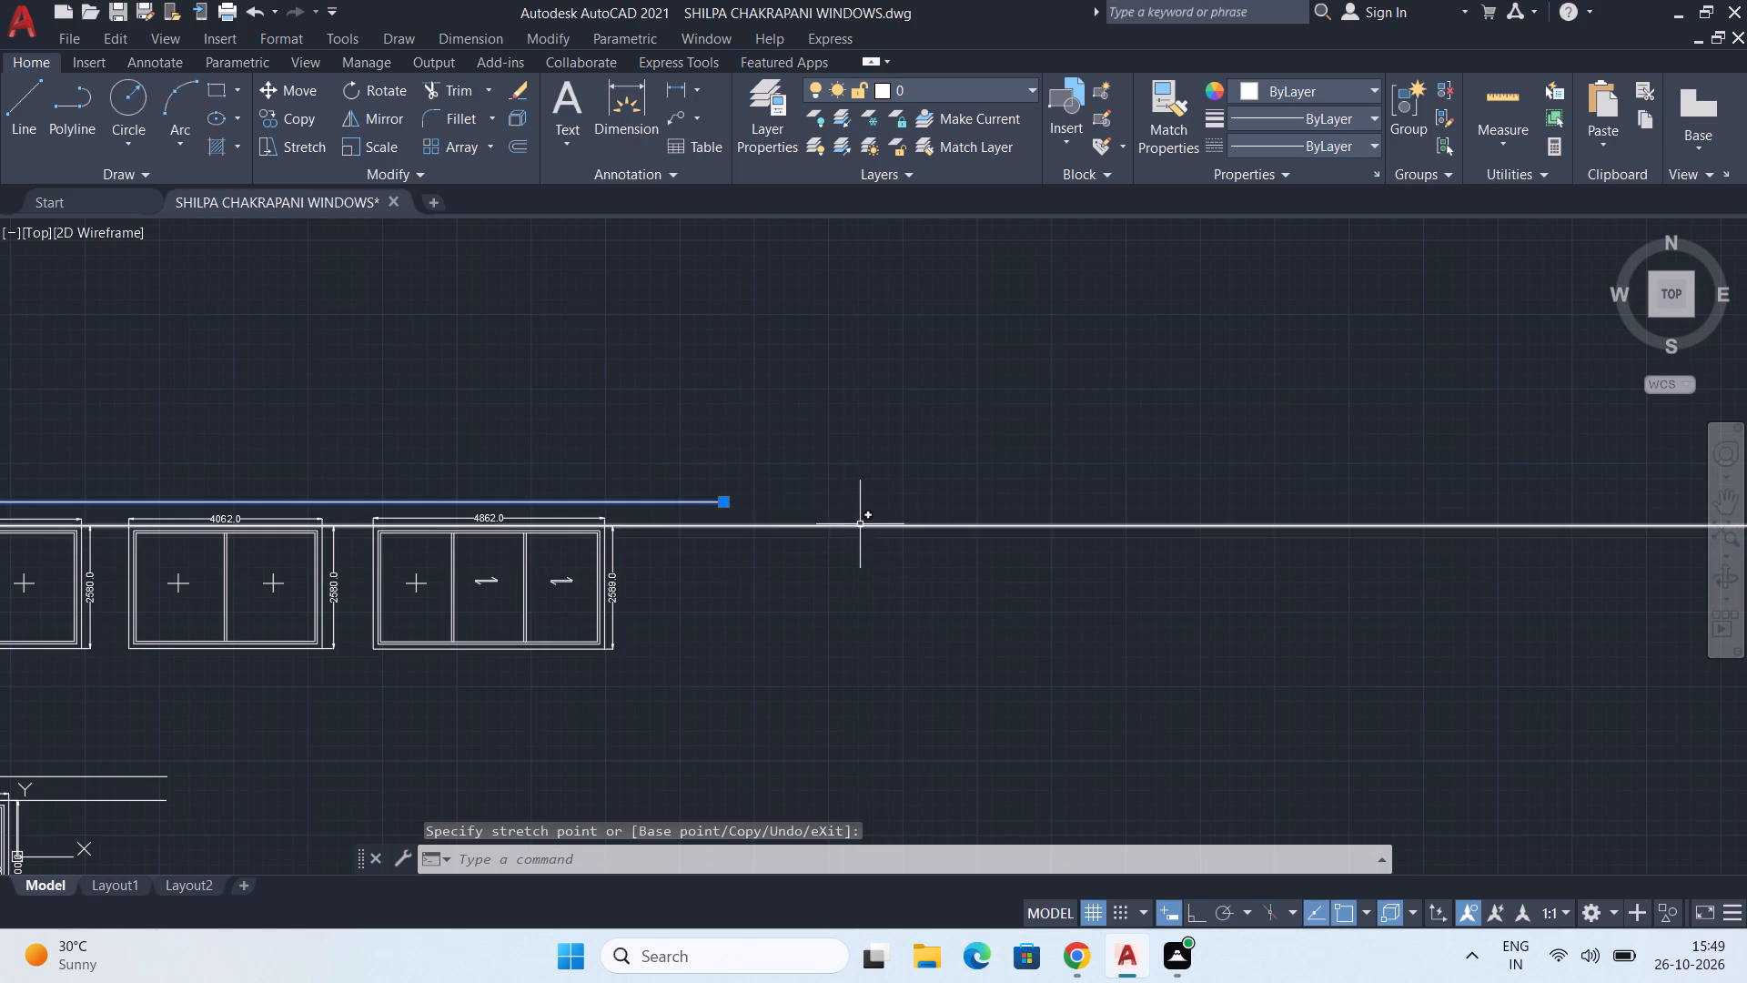
Shorten the lower guide line of the OUT HOUSE row to about 38820 long, level with the upper line's end.
left_click(860, 524)
scroll(881, 547, "down", 3)
middle_click_drag(1022, 582, 910, 577)
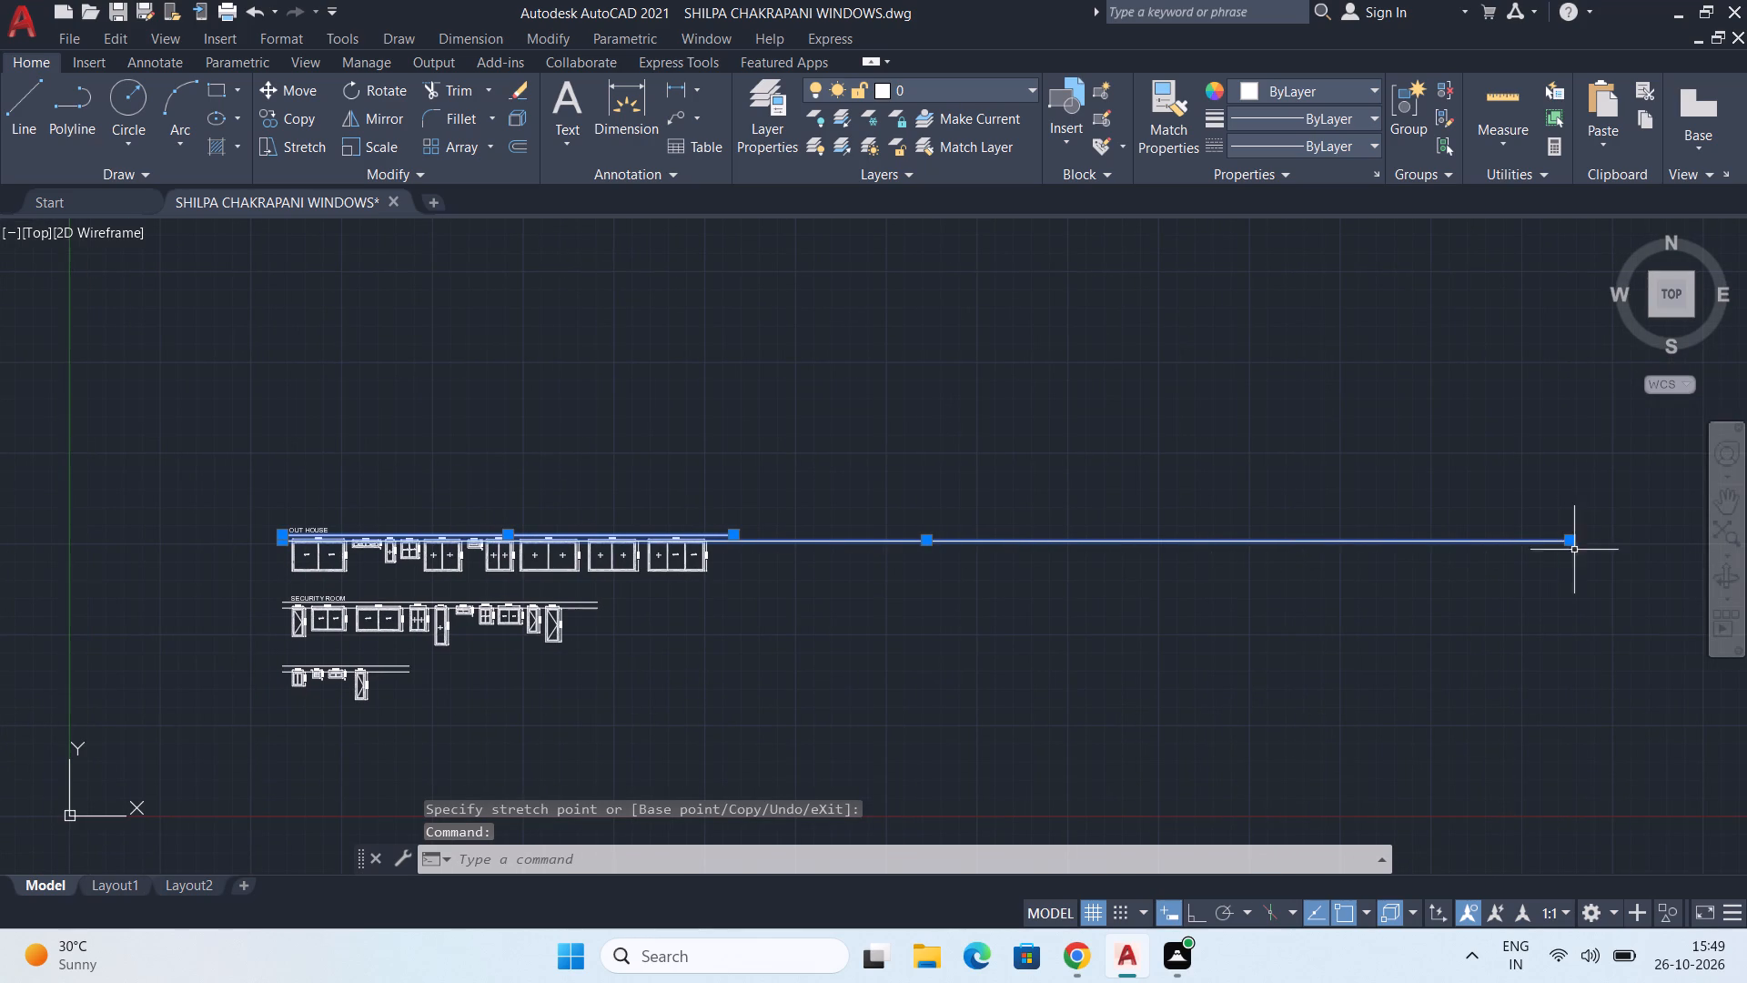
left_click(1575, 541)
scroll(671, 548, "up", 2)
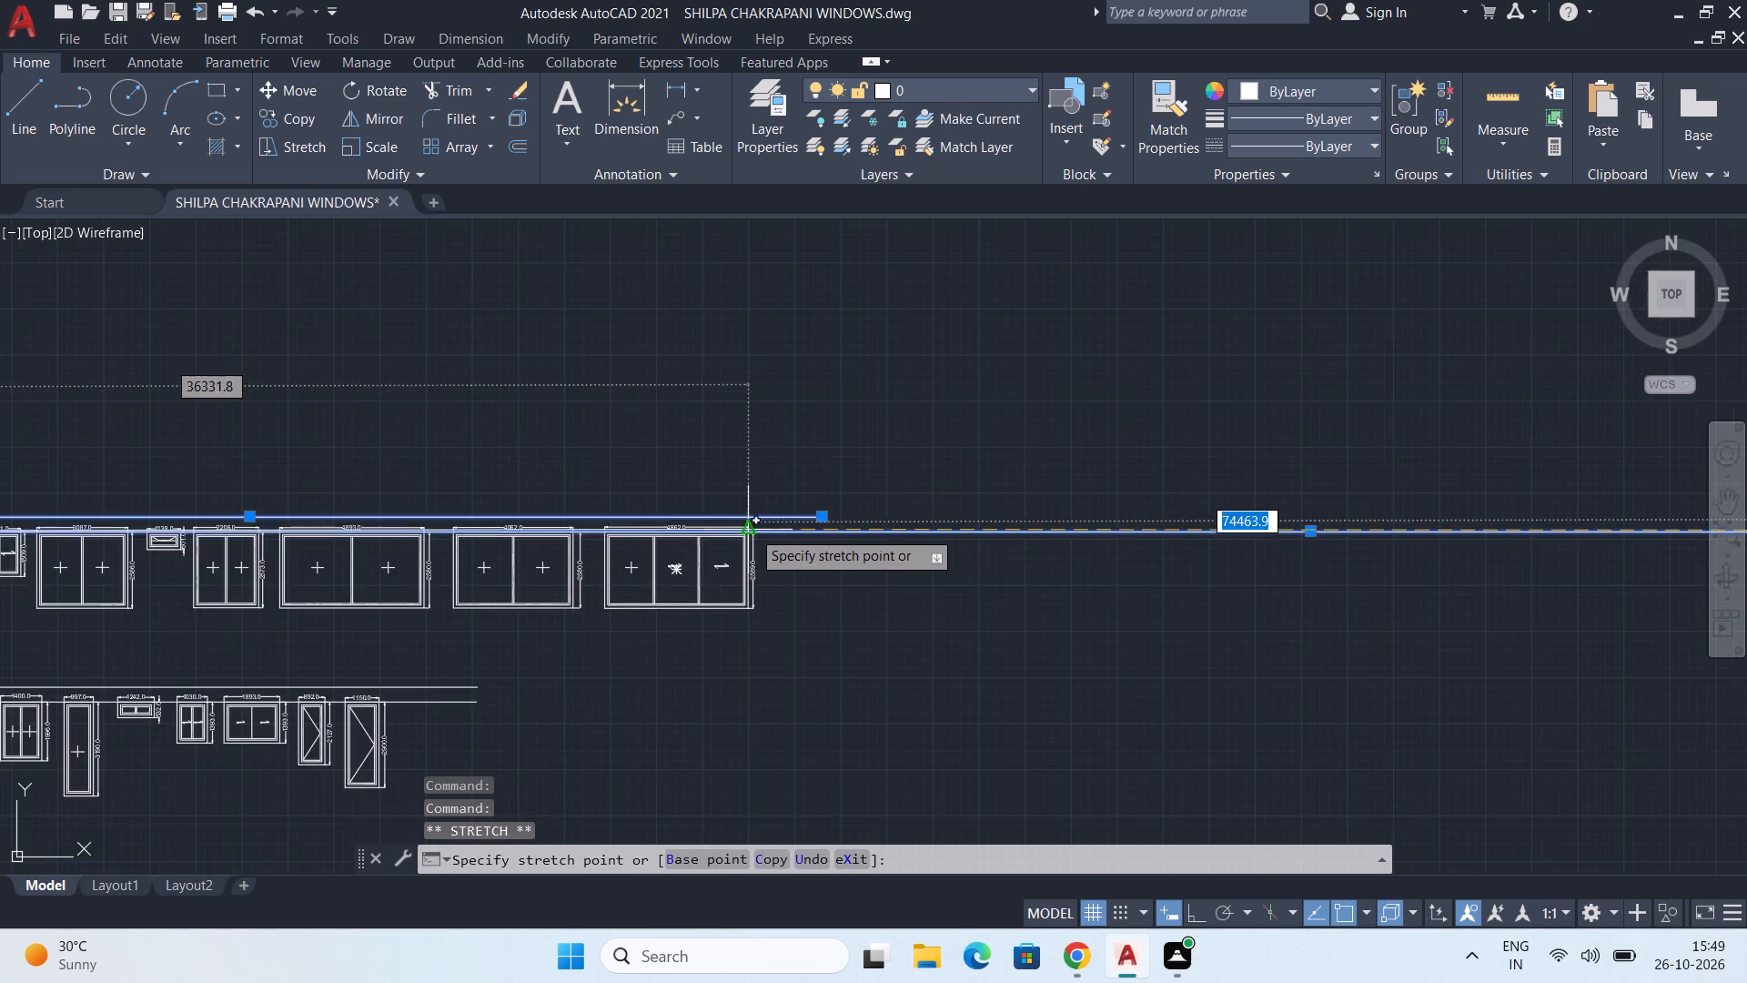
scroll(752, 527, "up", 2)
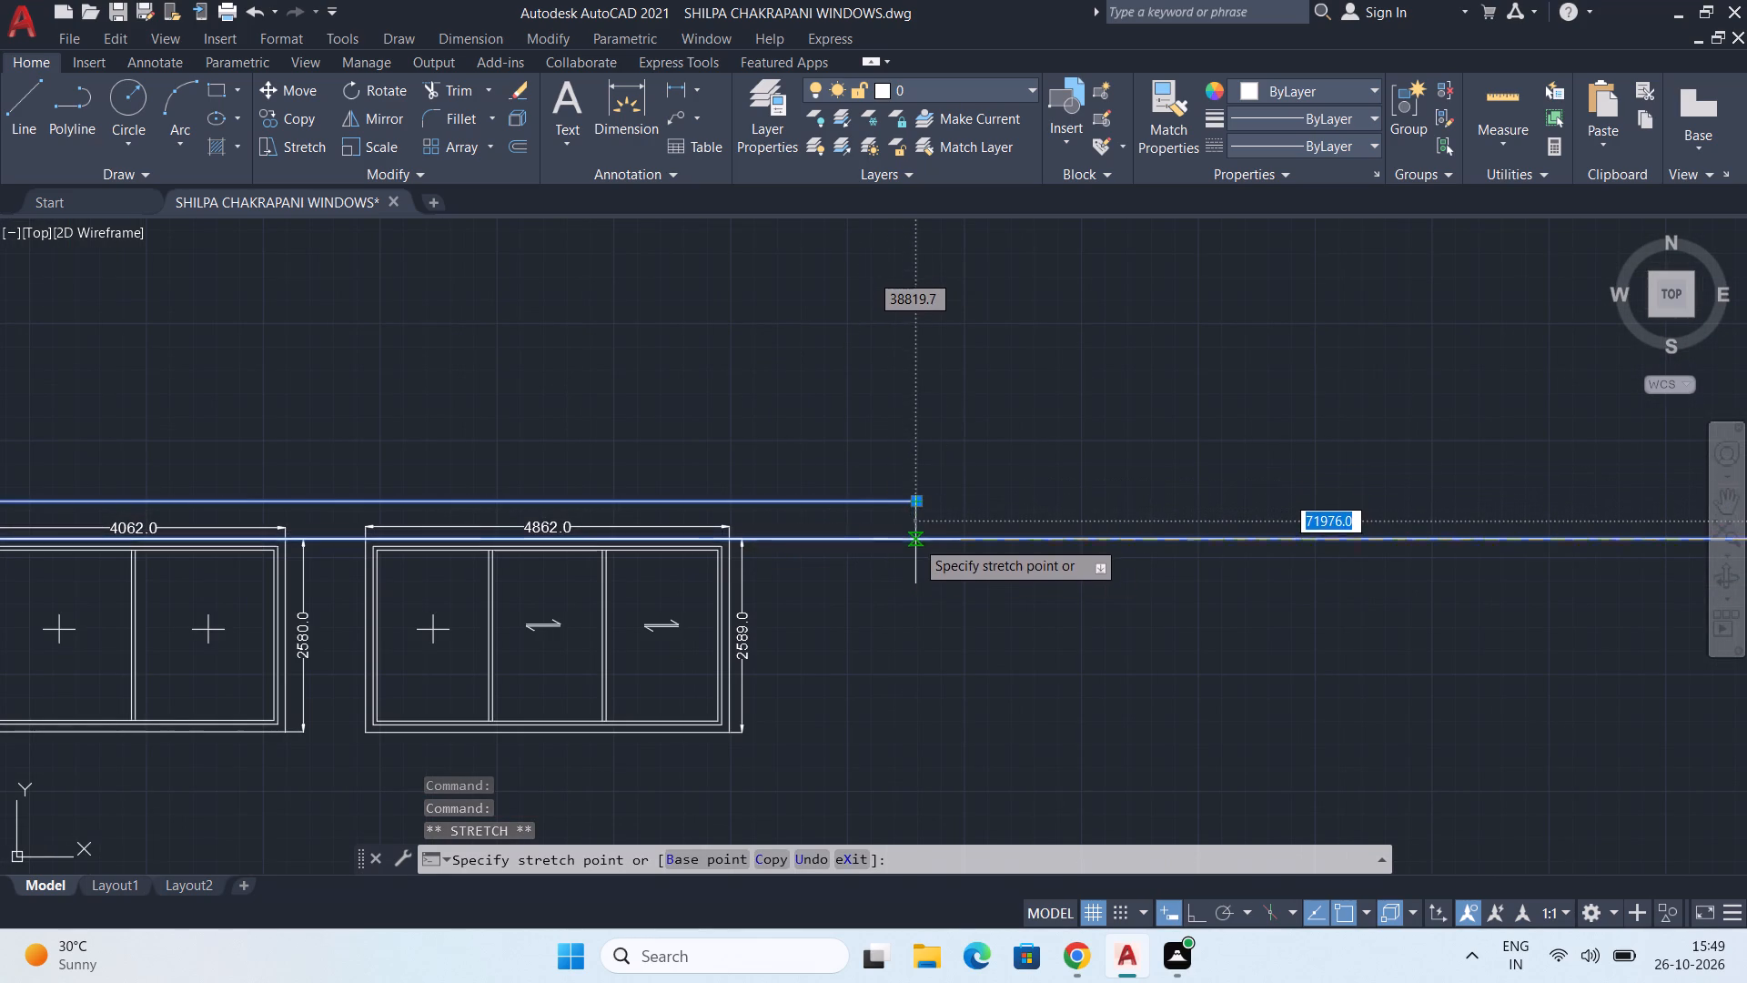
left_click(915, 540)
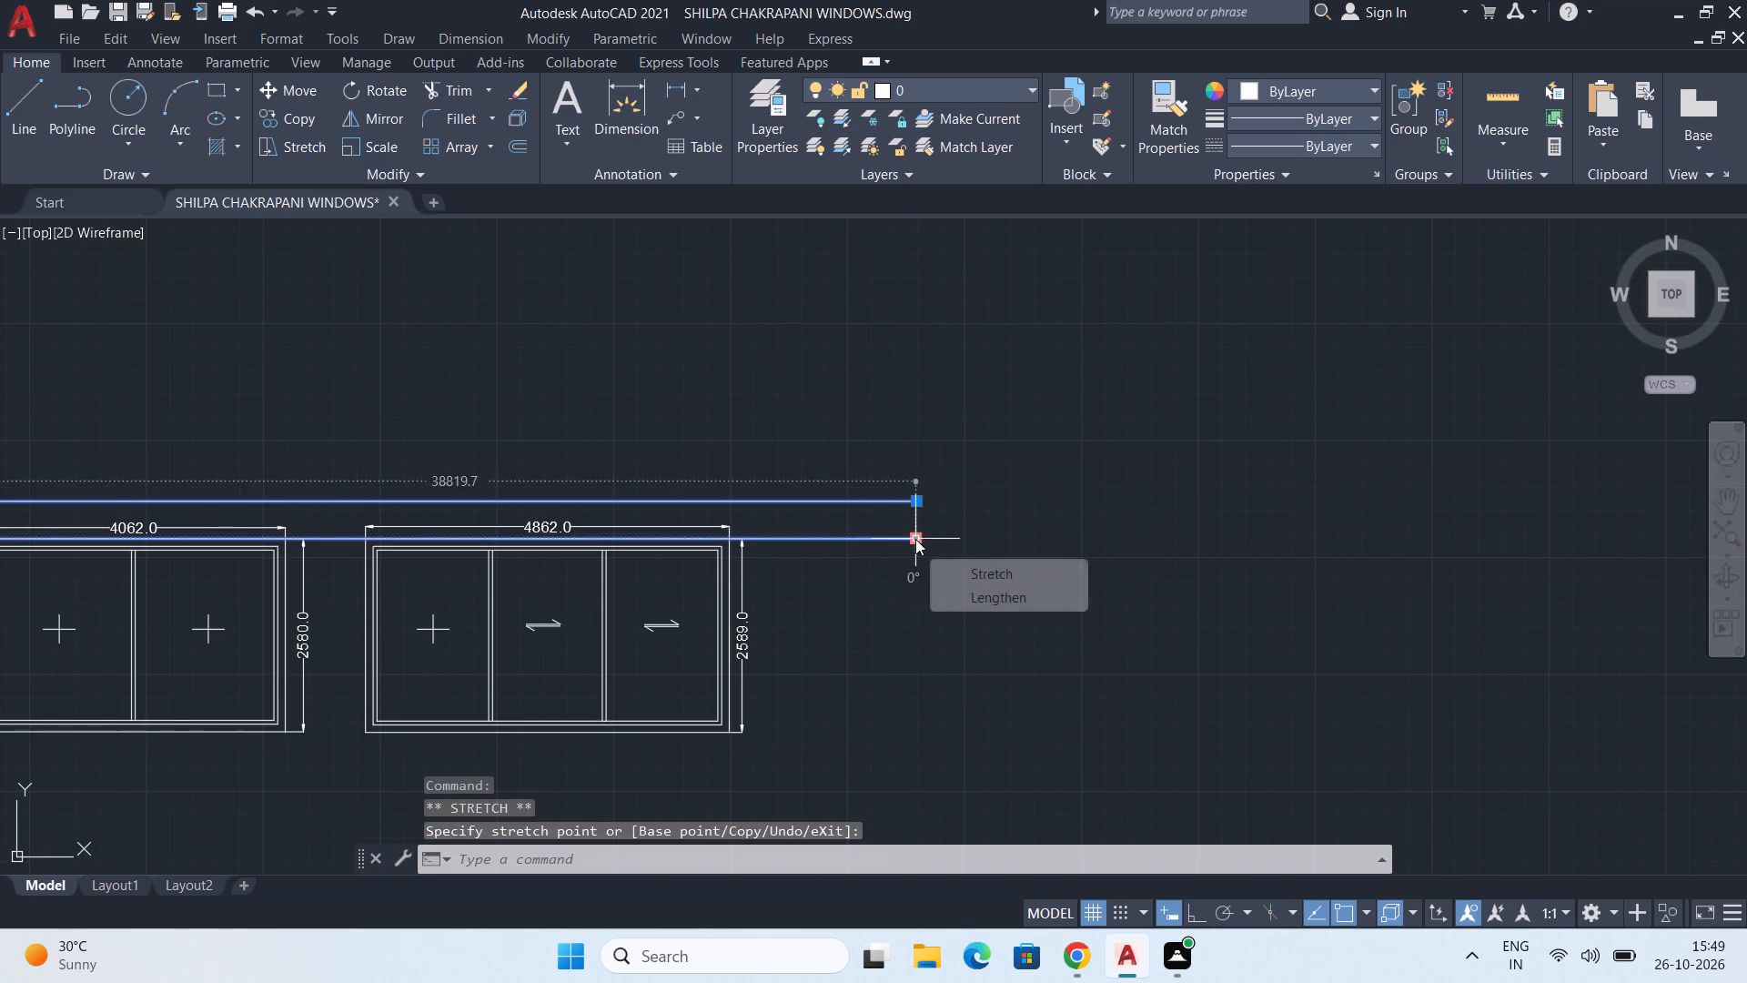
key("Escape")
key("Escape")
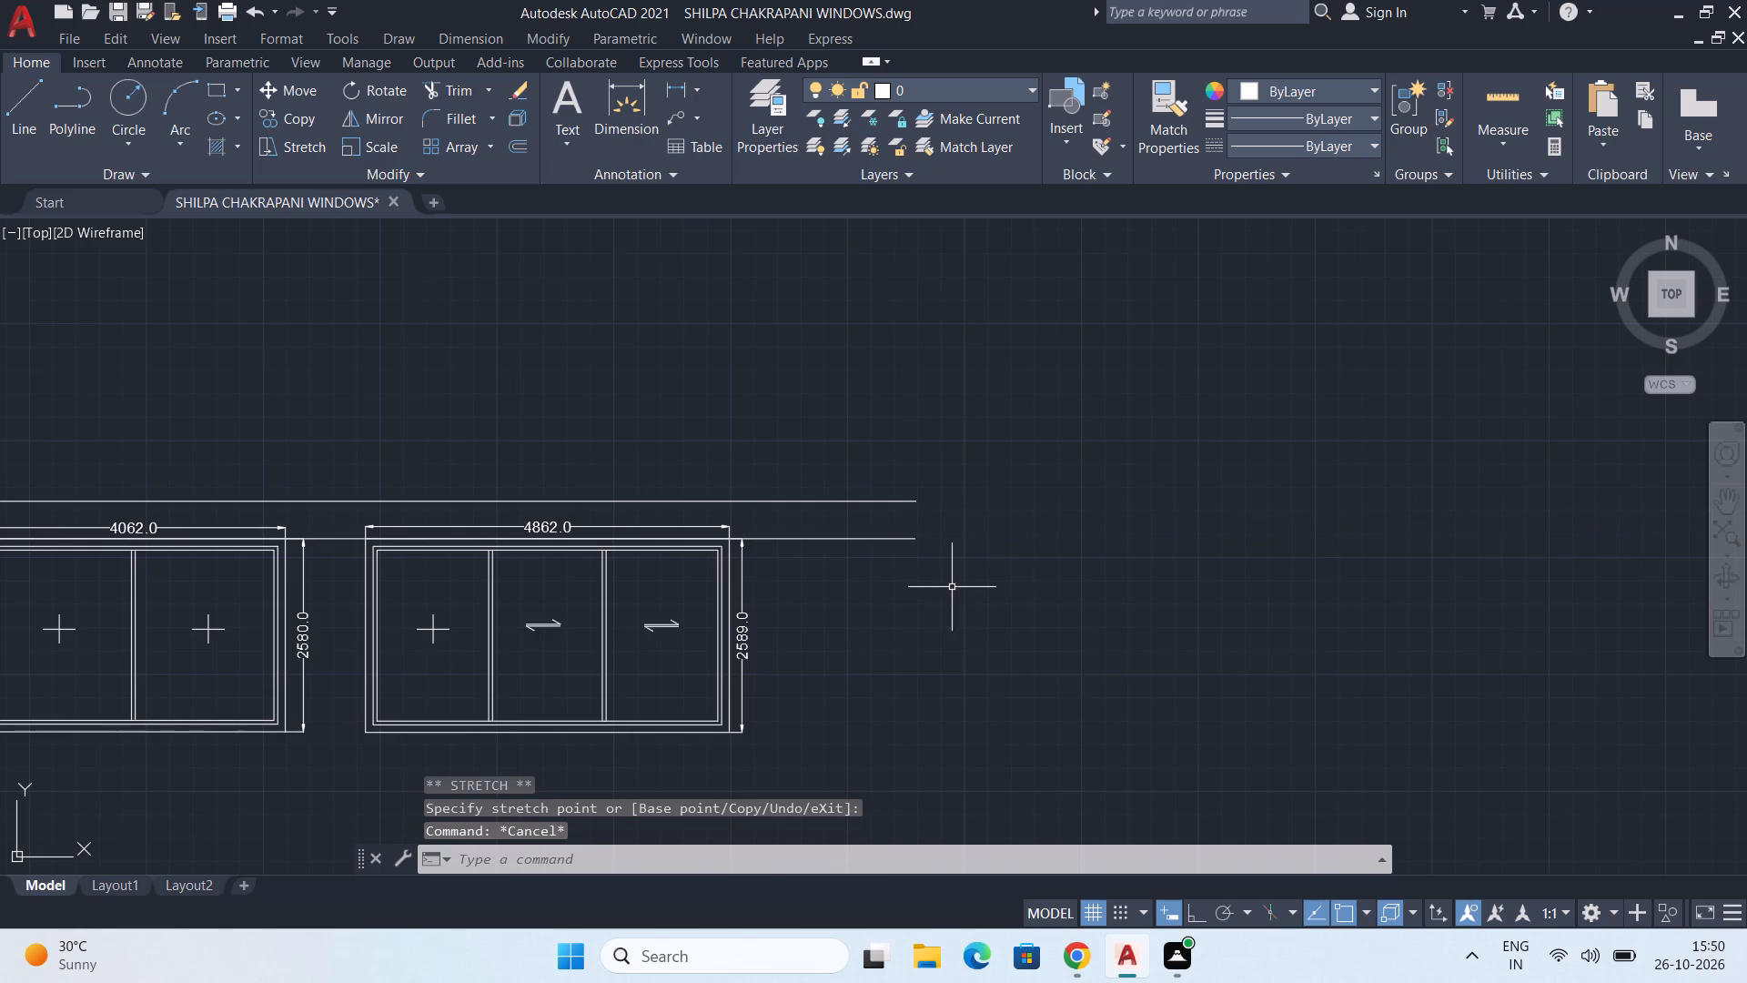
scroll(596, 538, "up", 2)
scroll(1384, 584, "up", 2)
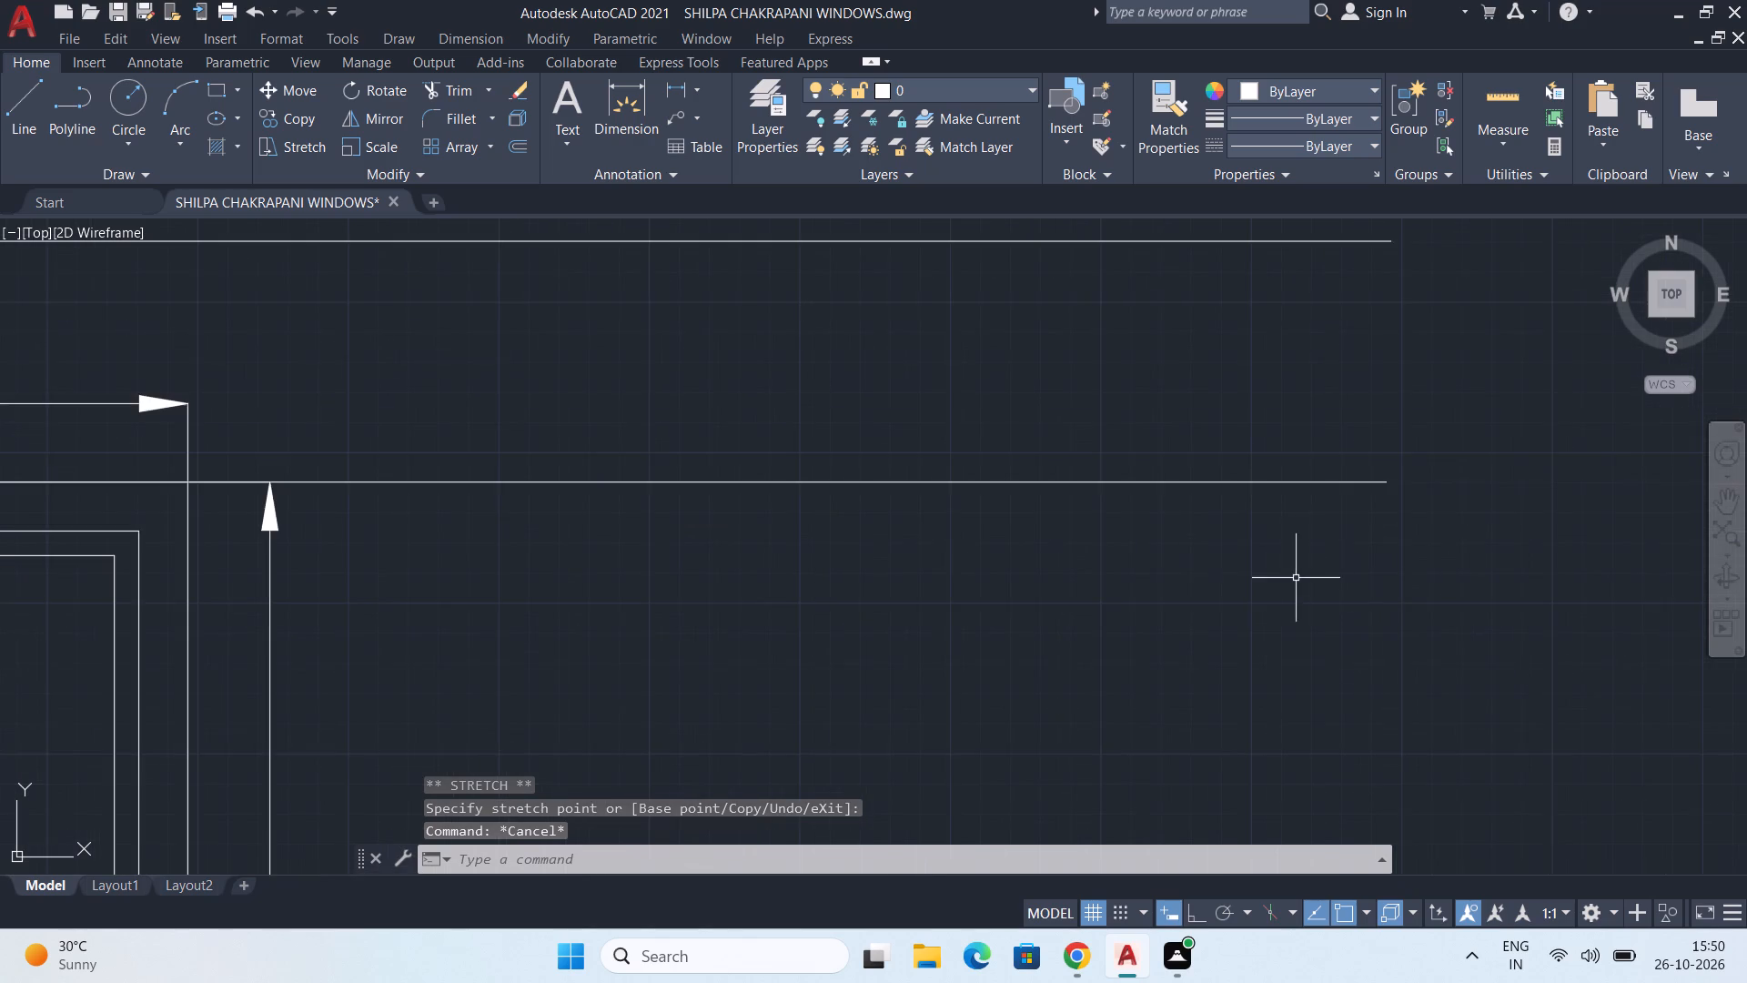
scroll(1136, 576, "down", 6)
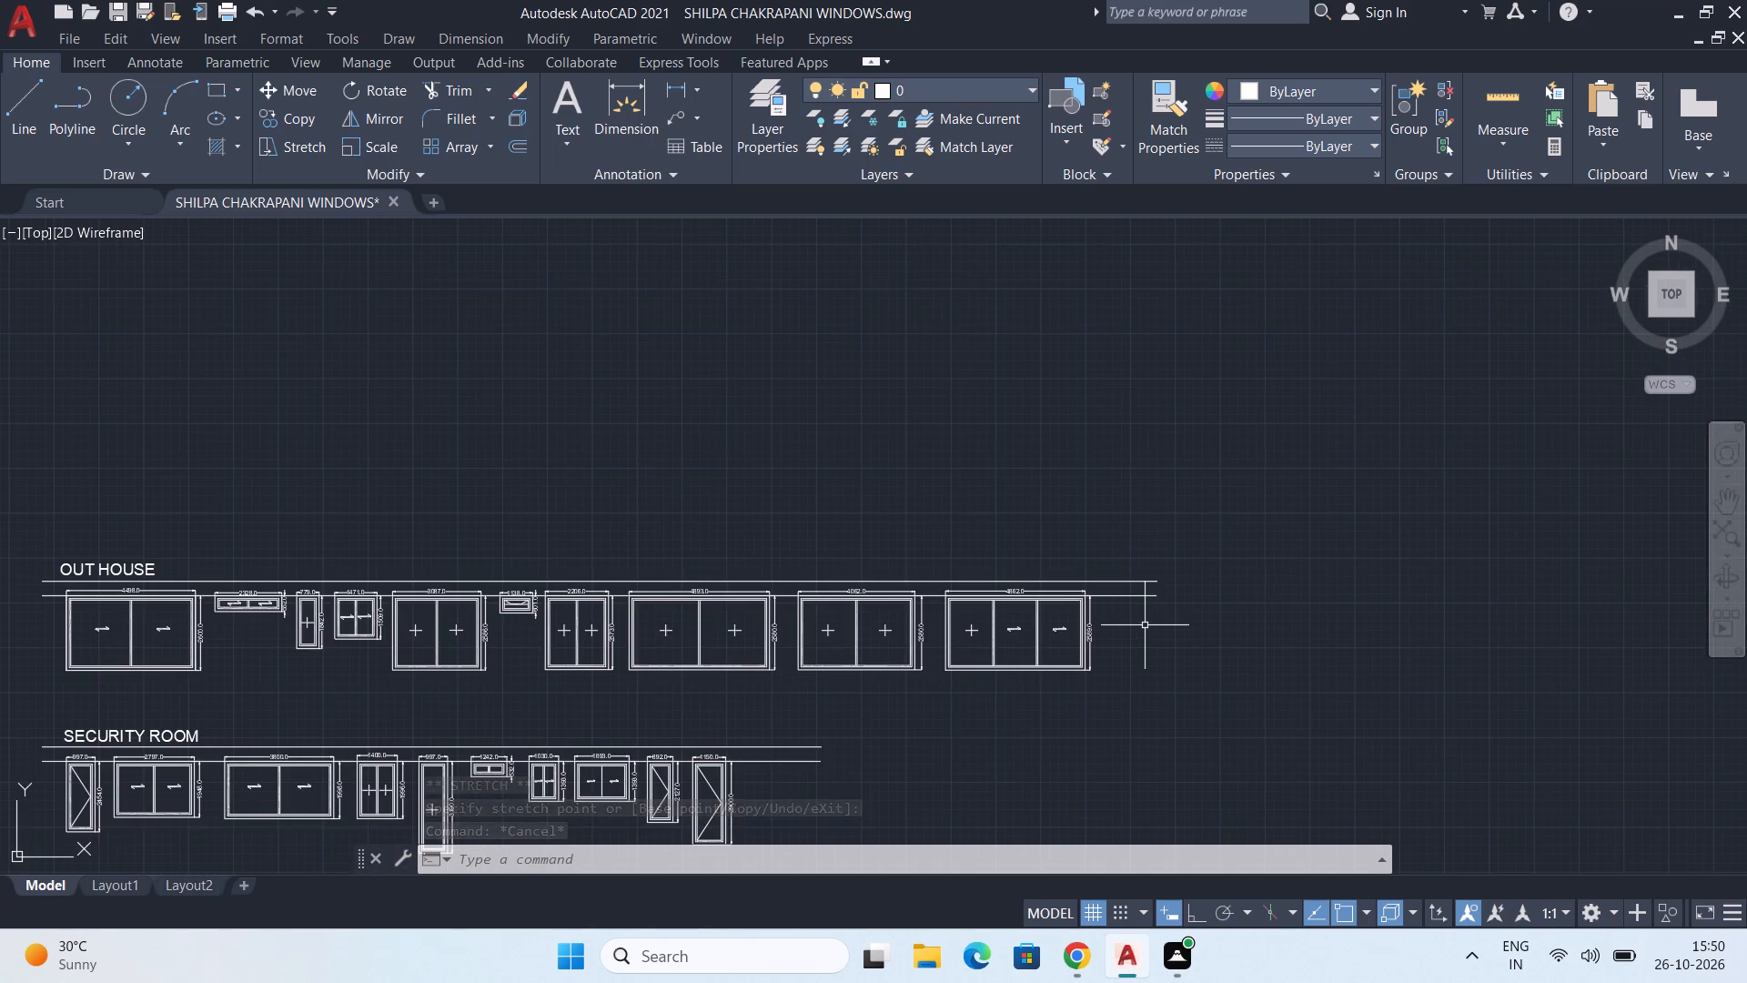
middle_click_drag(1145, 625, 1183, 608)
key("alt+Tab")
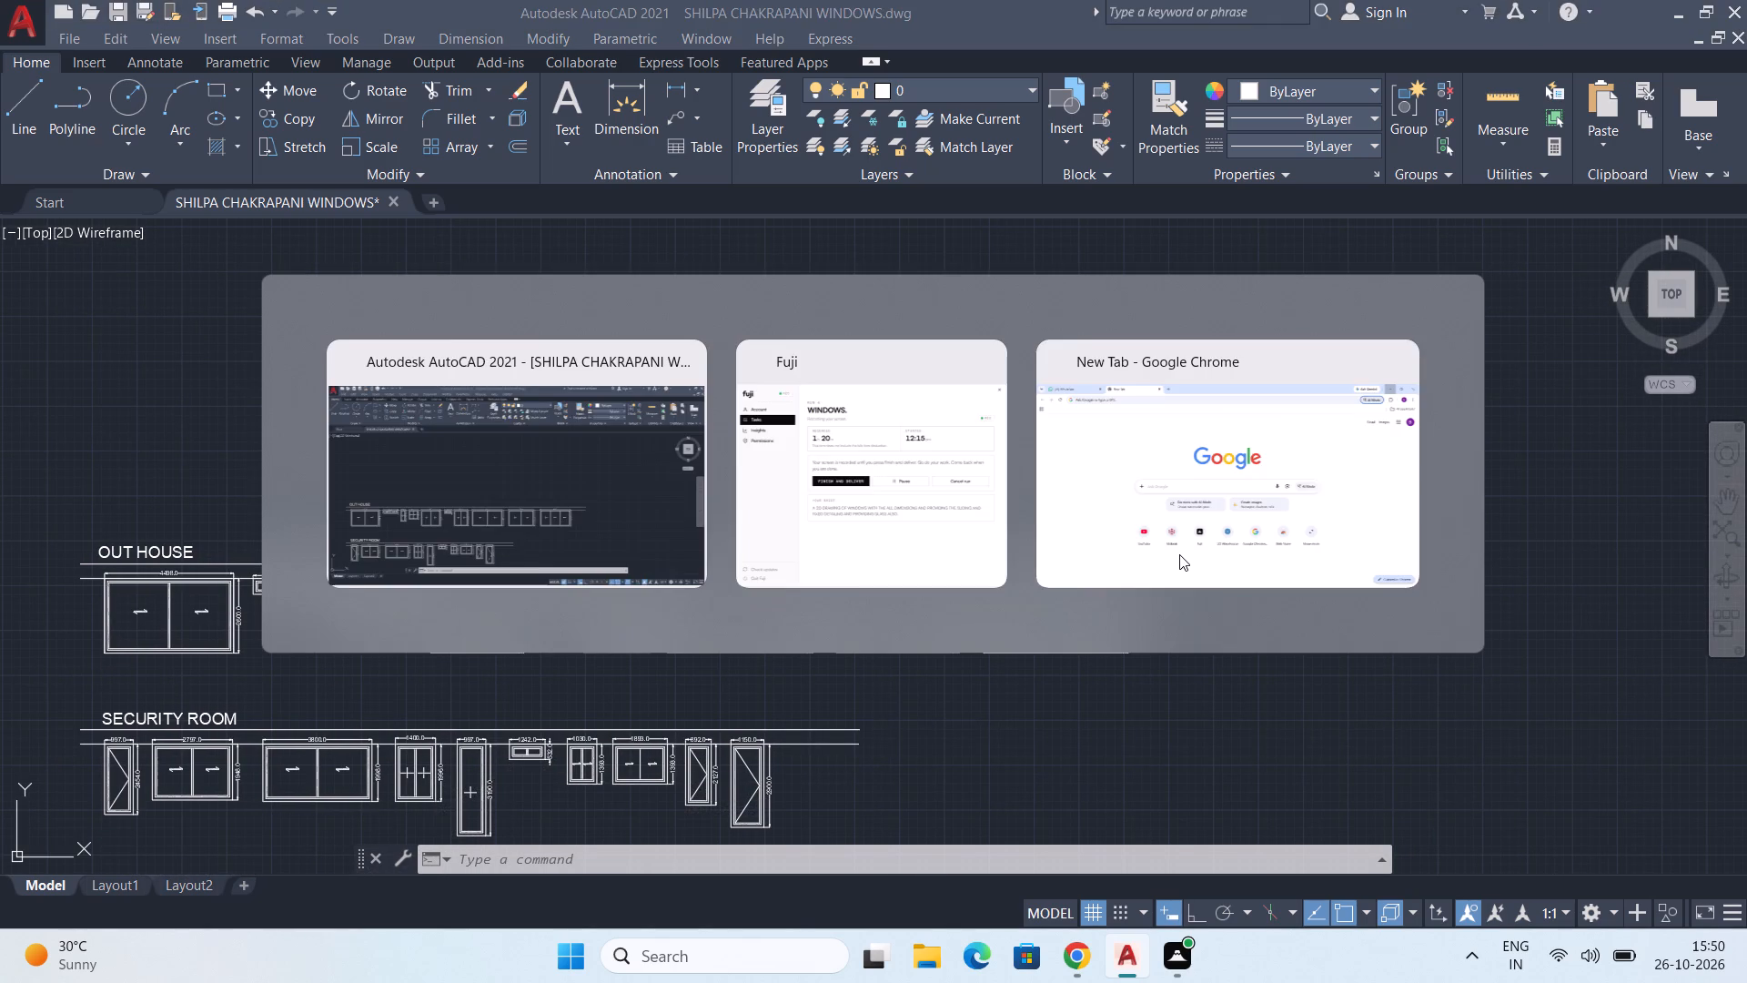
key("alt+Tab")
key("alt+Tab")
Copy the two OUT HOUSE guide lines straight down about 16987, below the untitled third row, to start a new row.
scroll(702, 674, "down", 1)
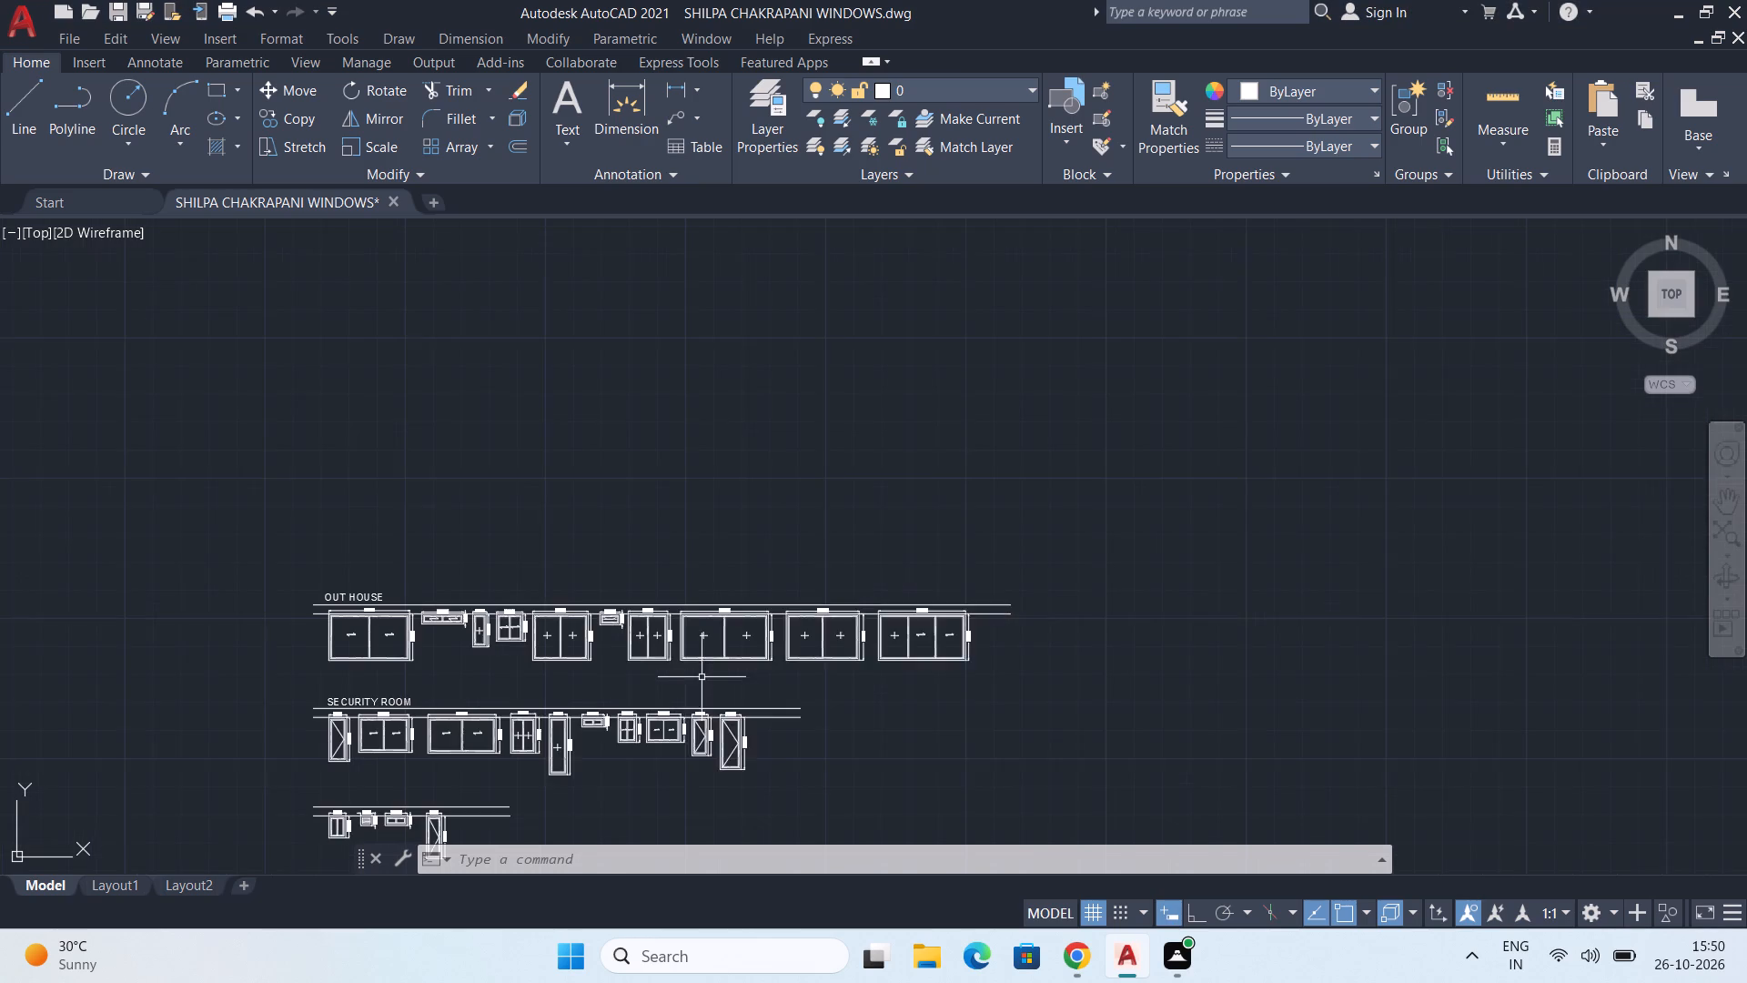
middle_click_drag(708, 694, 763, 547)
scroll(207, 714, "up", 1)
middle_click_drag(541, 691, 537, 678)
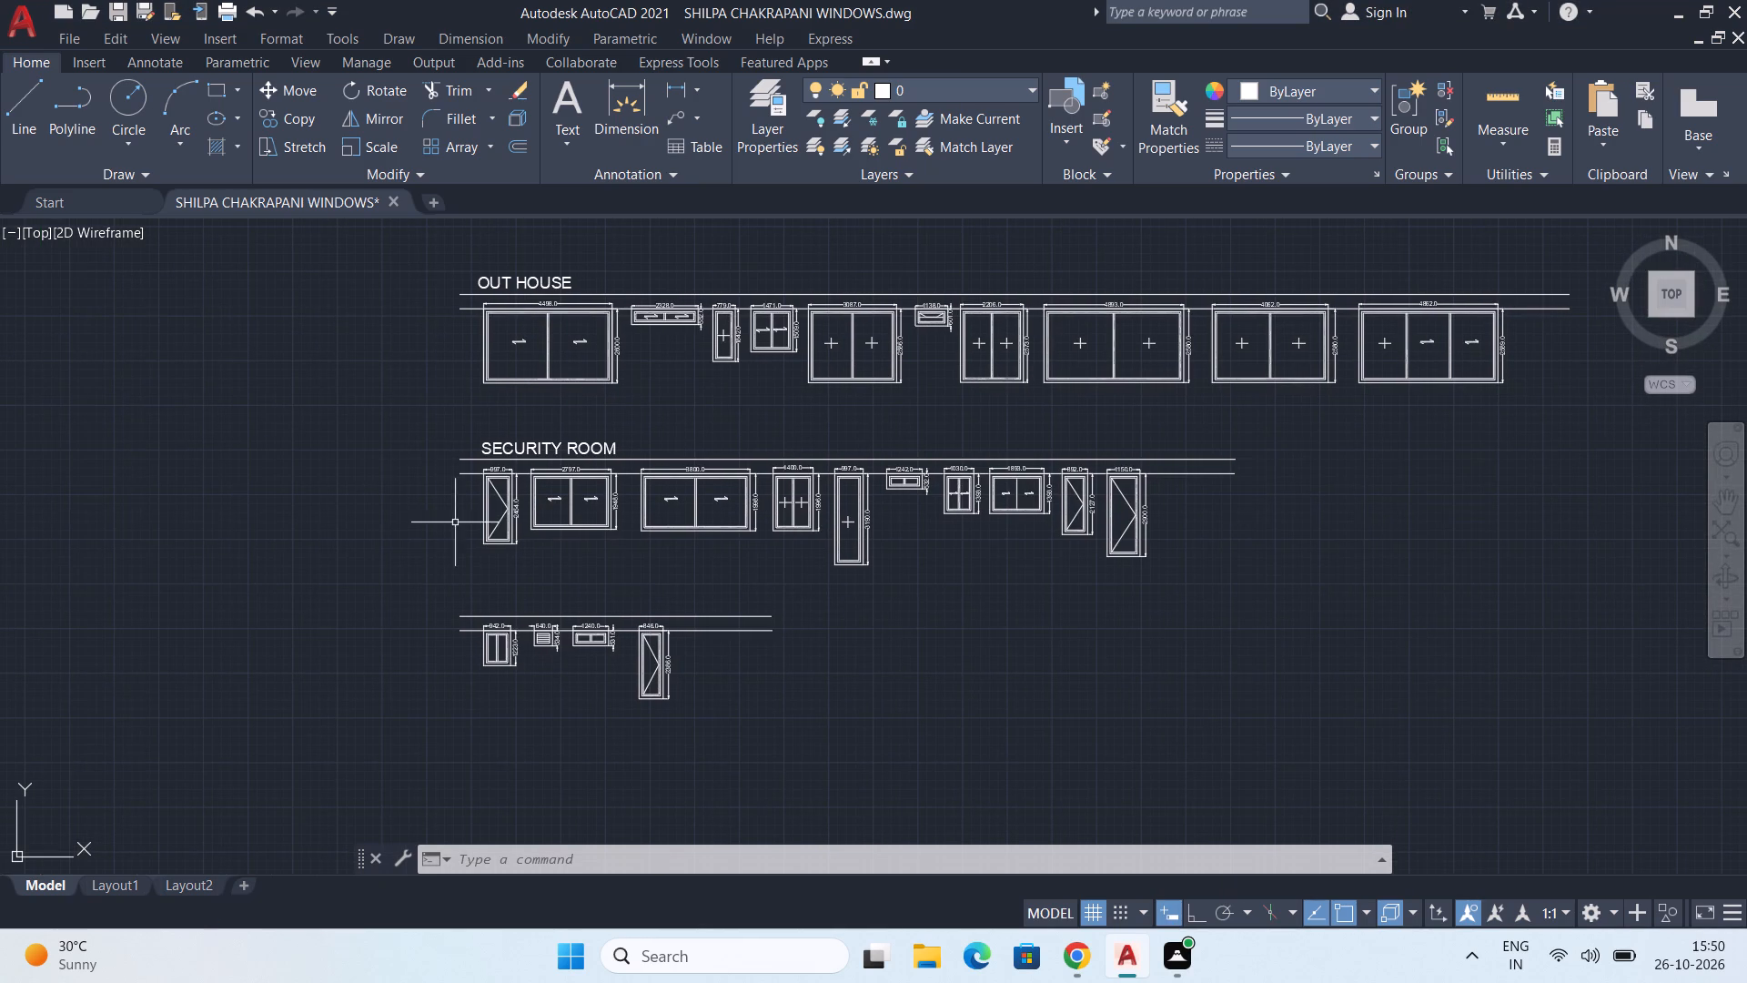
scroll(520, 307, "up", 2)
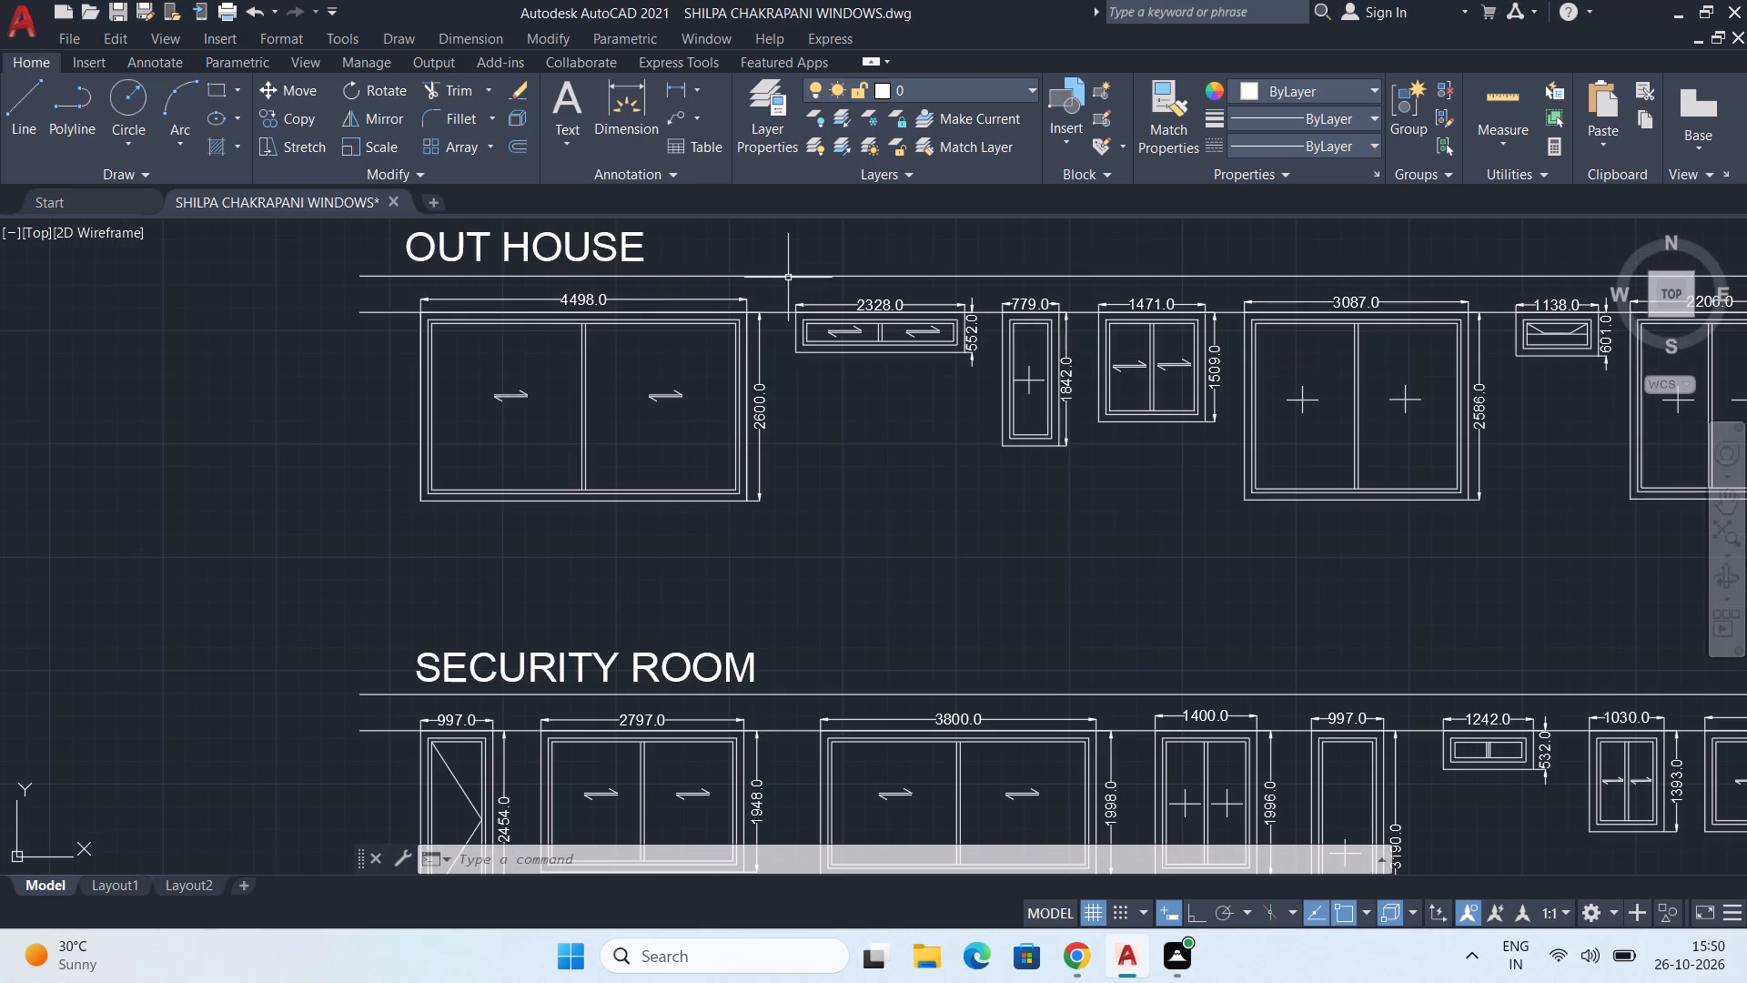
left_click(788, 277)
left_click(773, 313)
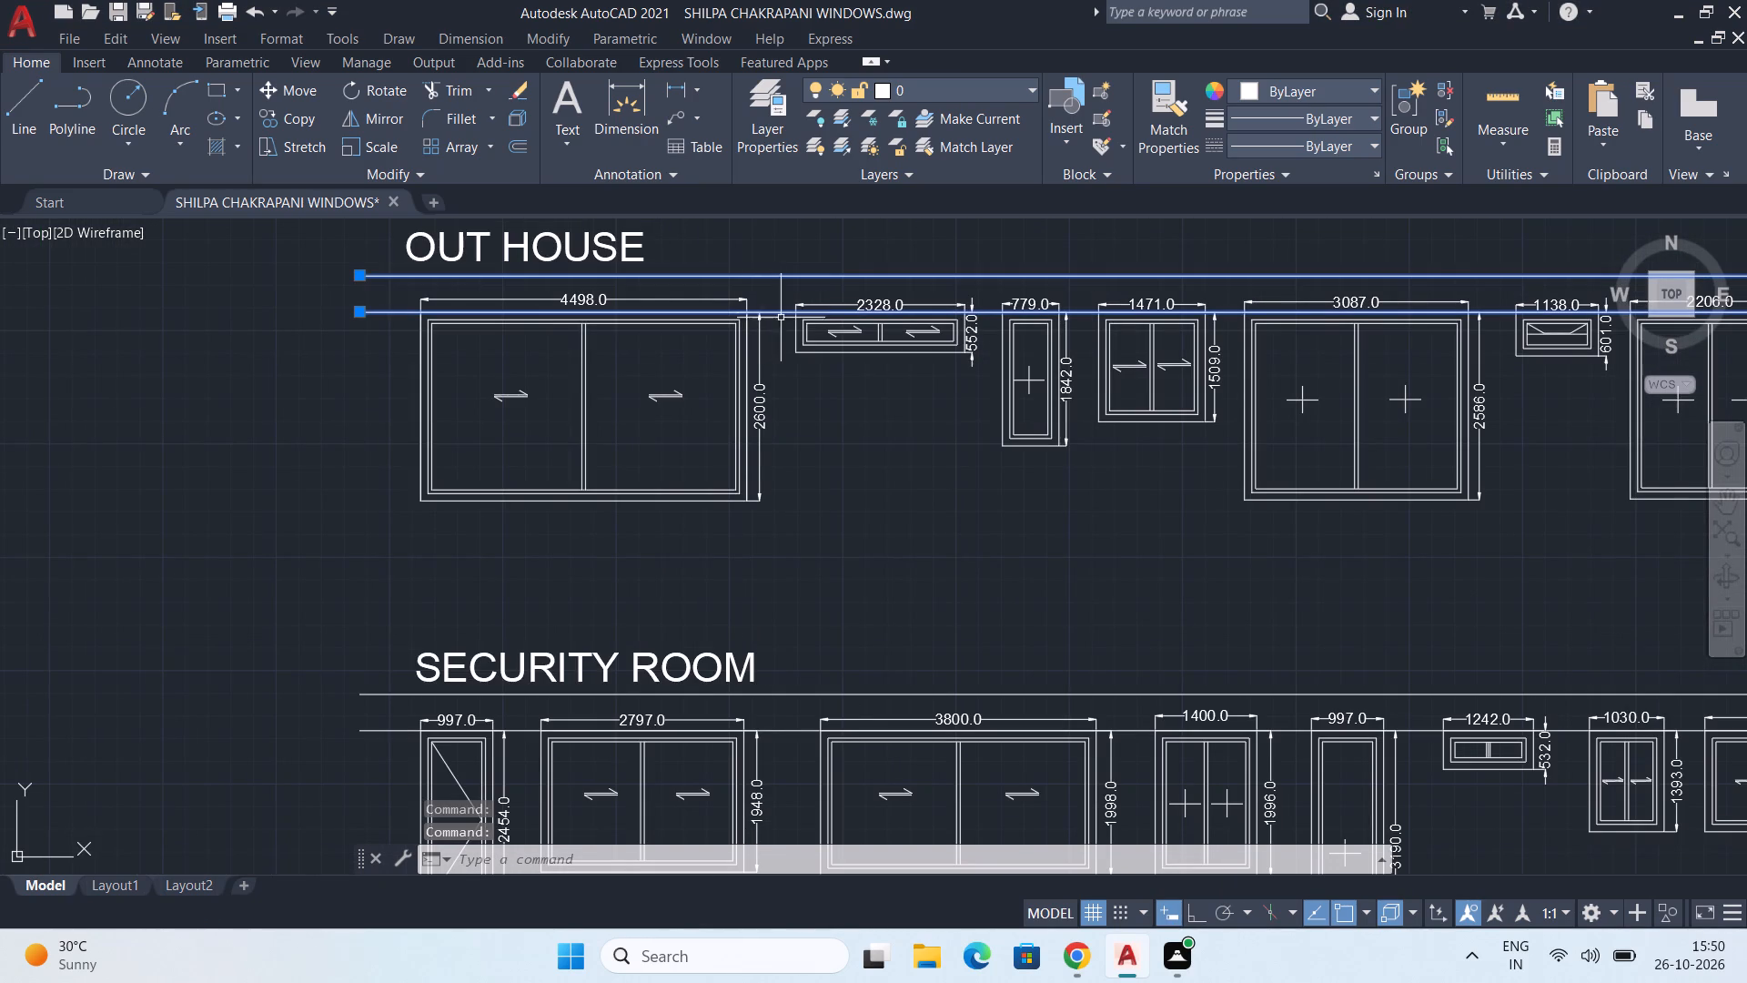
key("c")
key("o")
key("Return")
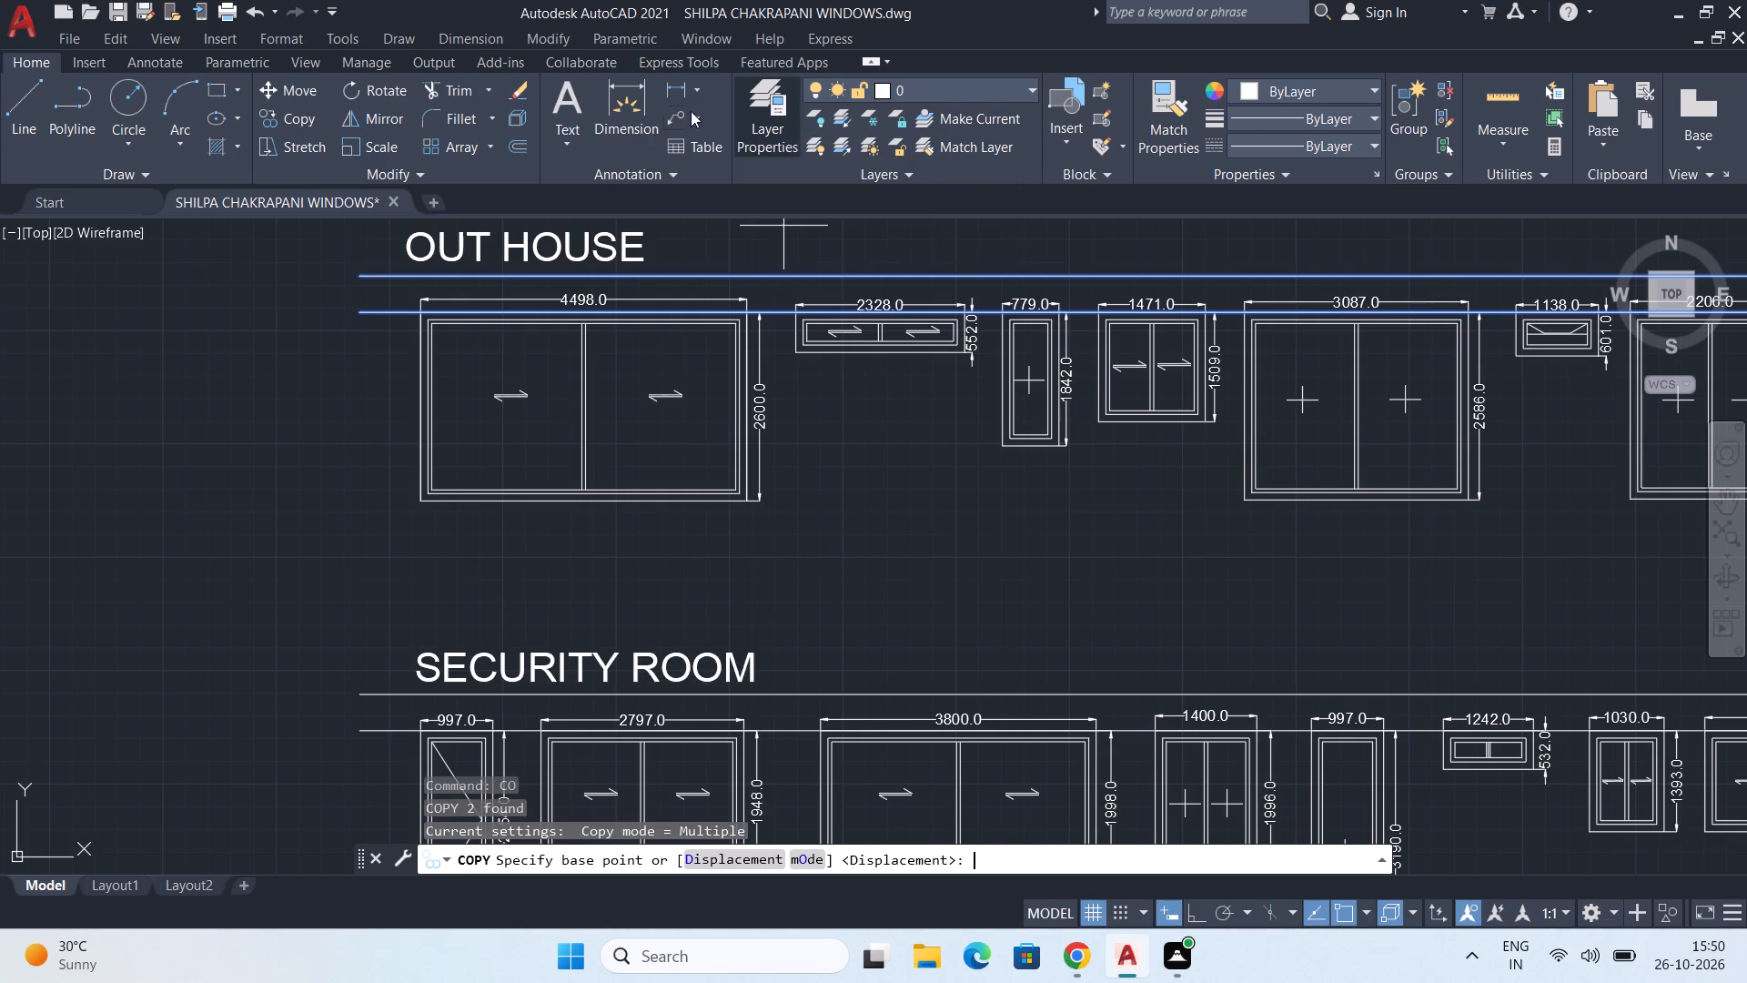
left_click(364, 278)
scroll(364, 365, "down", 3)
middle_click_drag(382, 613, 414, 367)
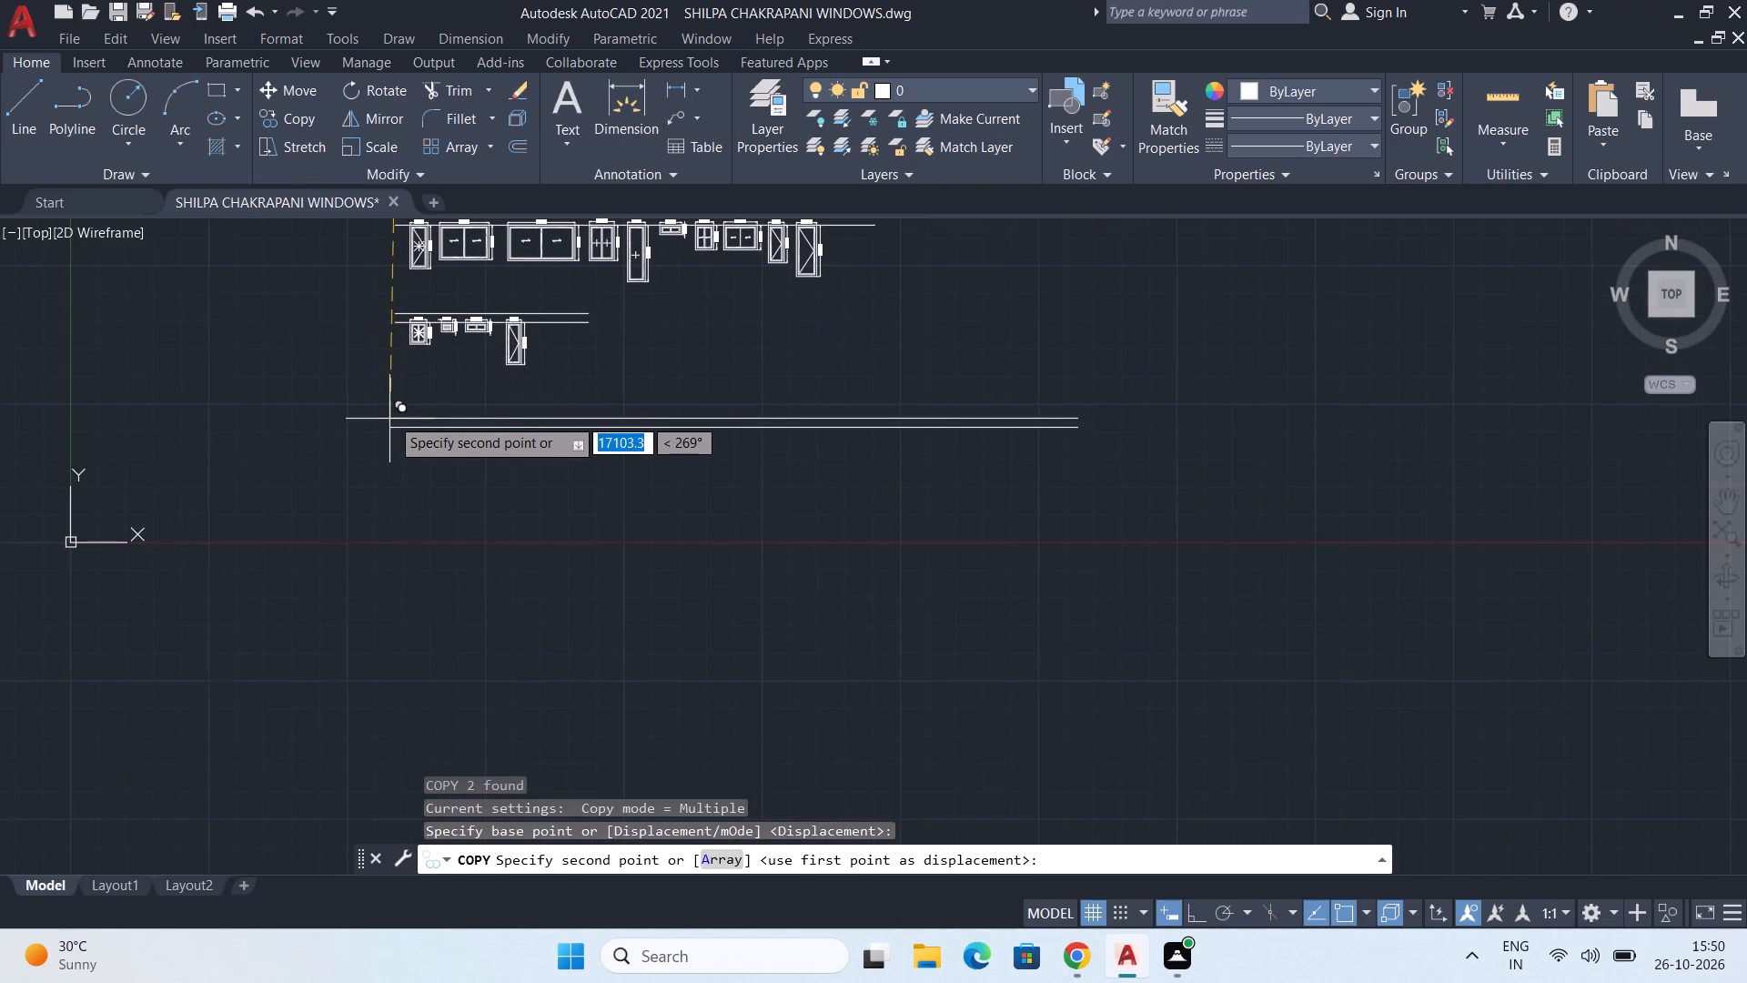
scroll(390, 414, "up", 1)
scroll(392, 410, "down", 1)
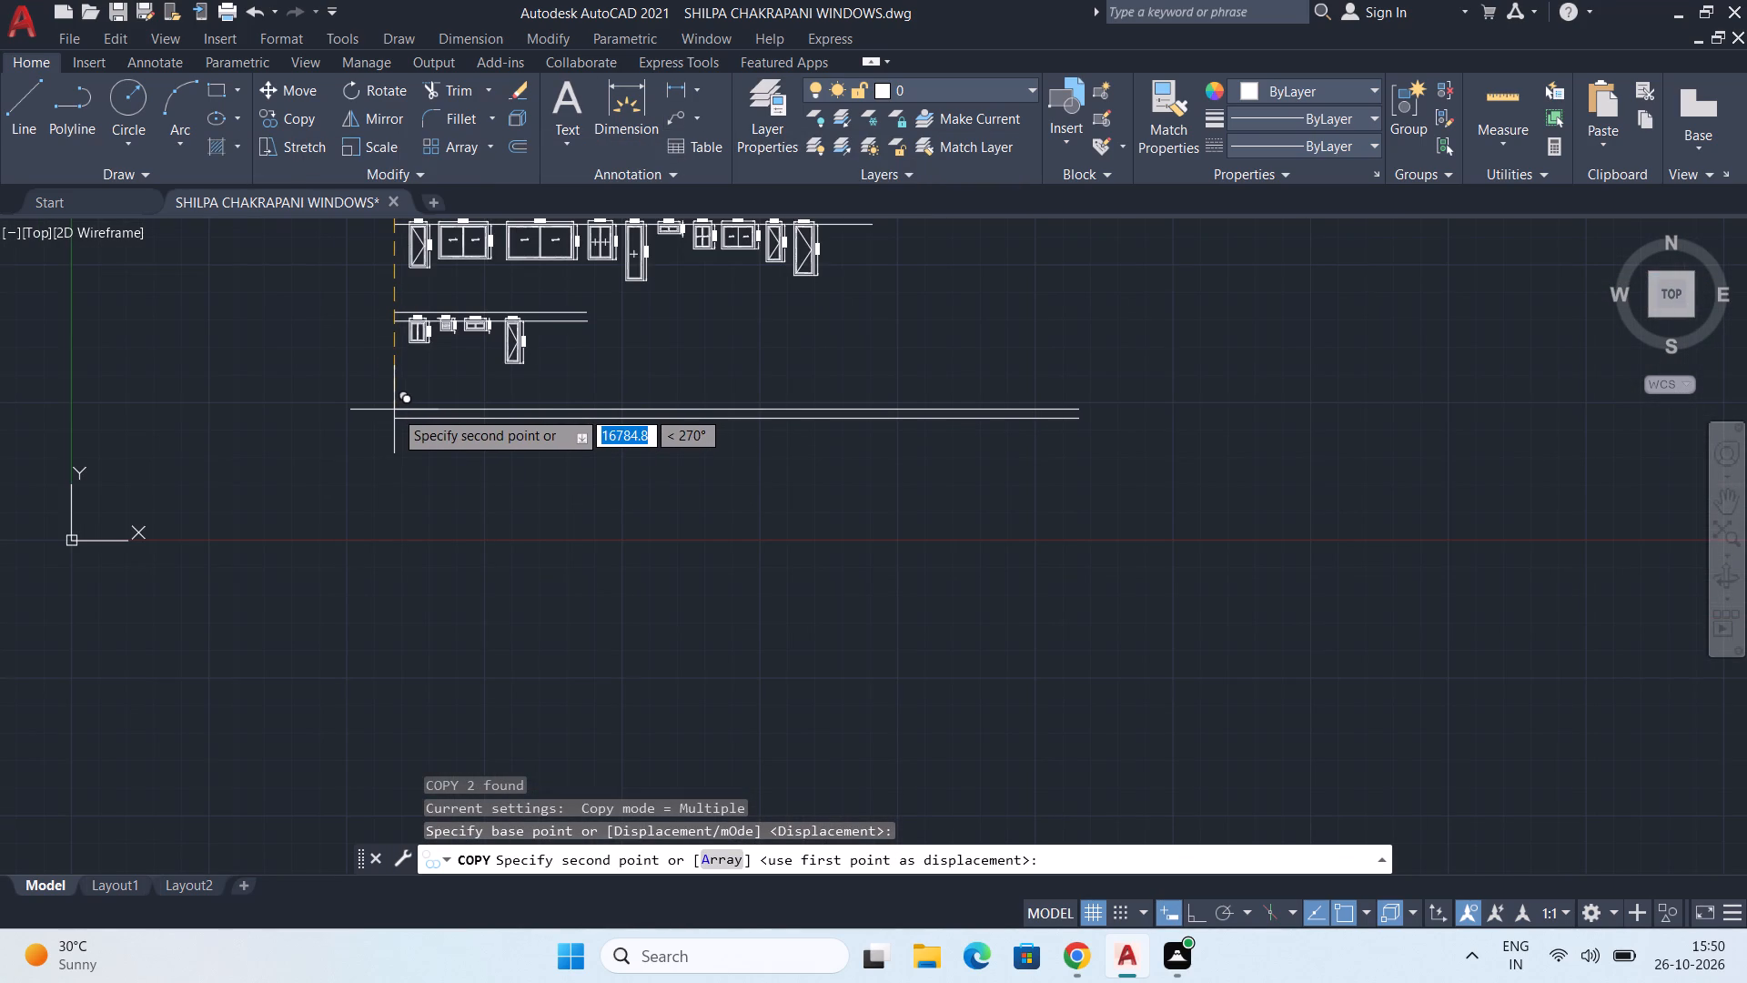
key("F8")
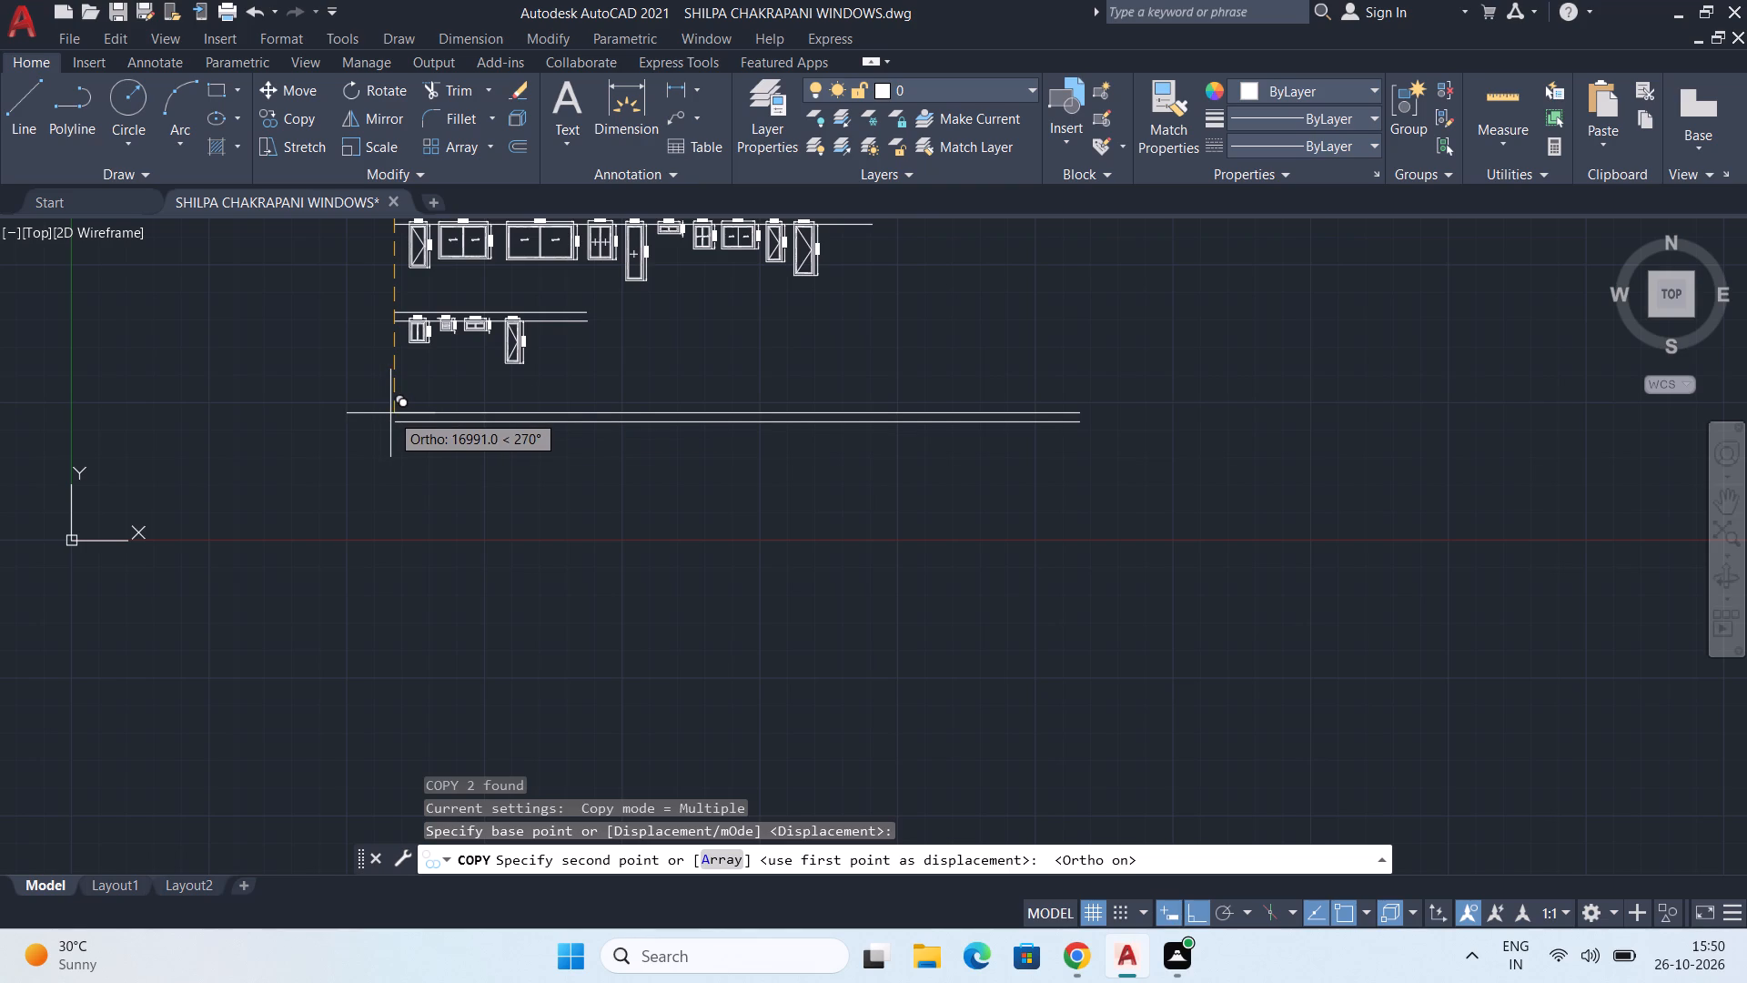
scroll(389, 413, "down", 1)
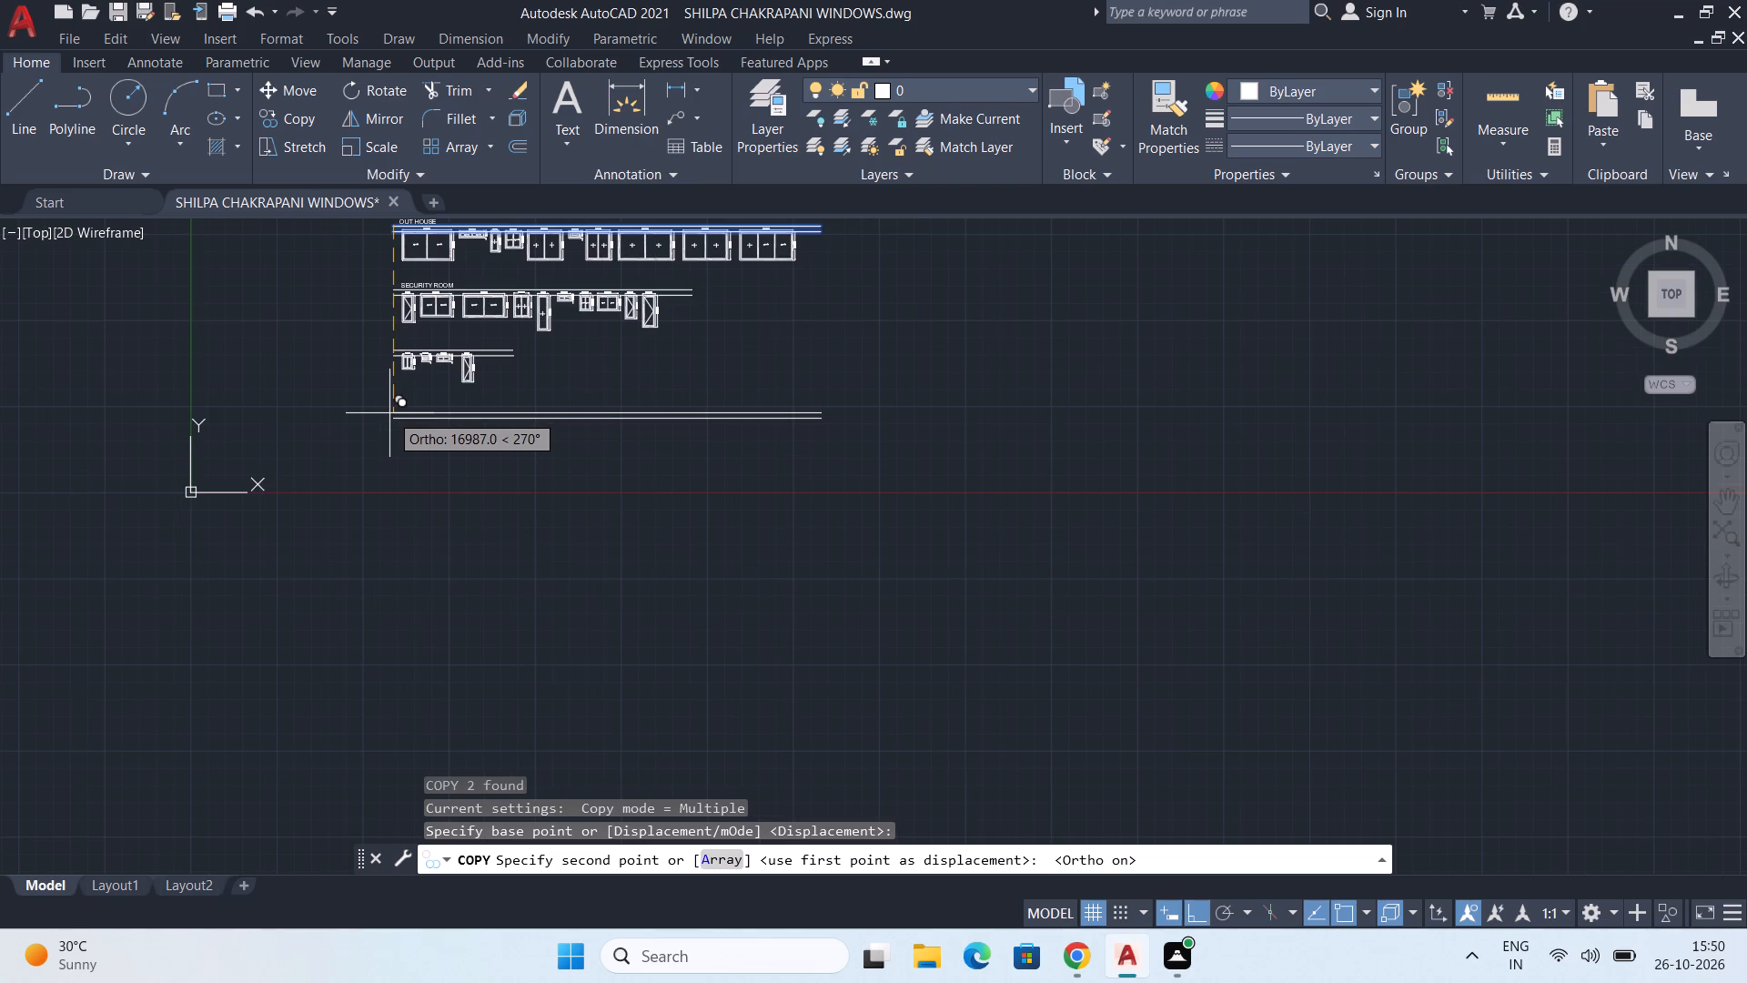
scroll(389, 413, "up", 1)
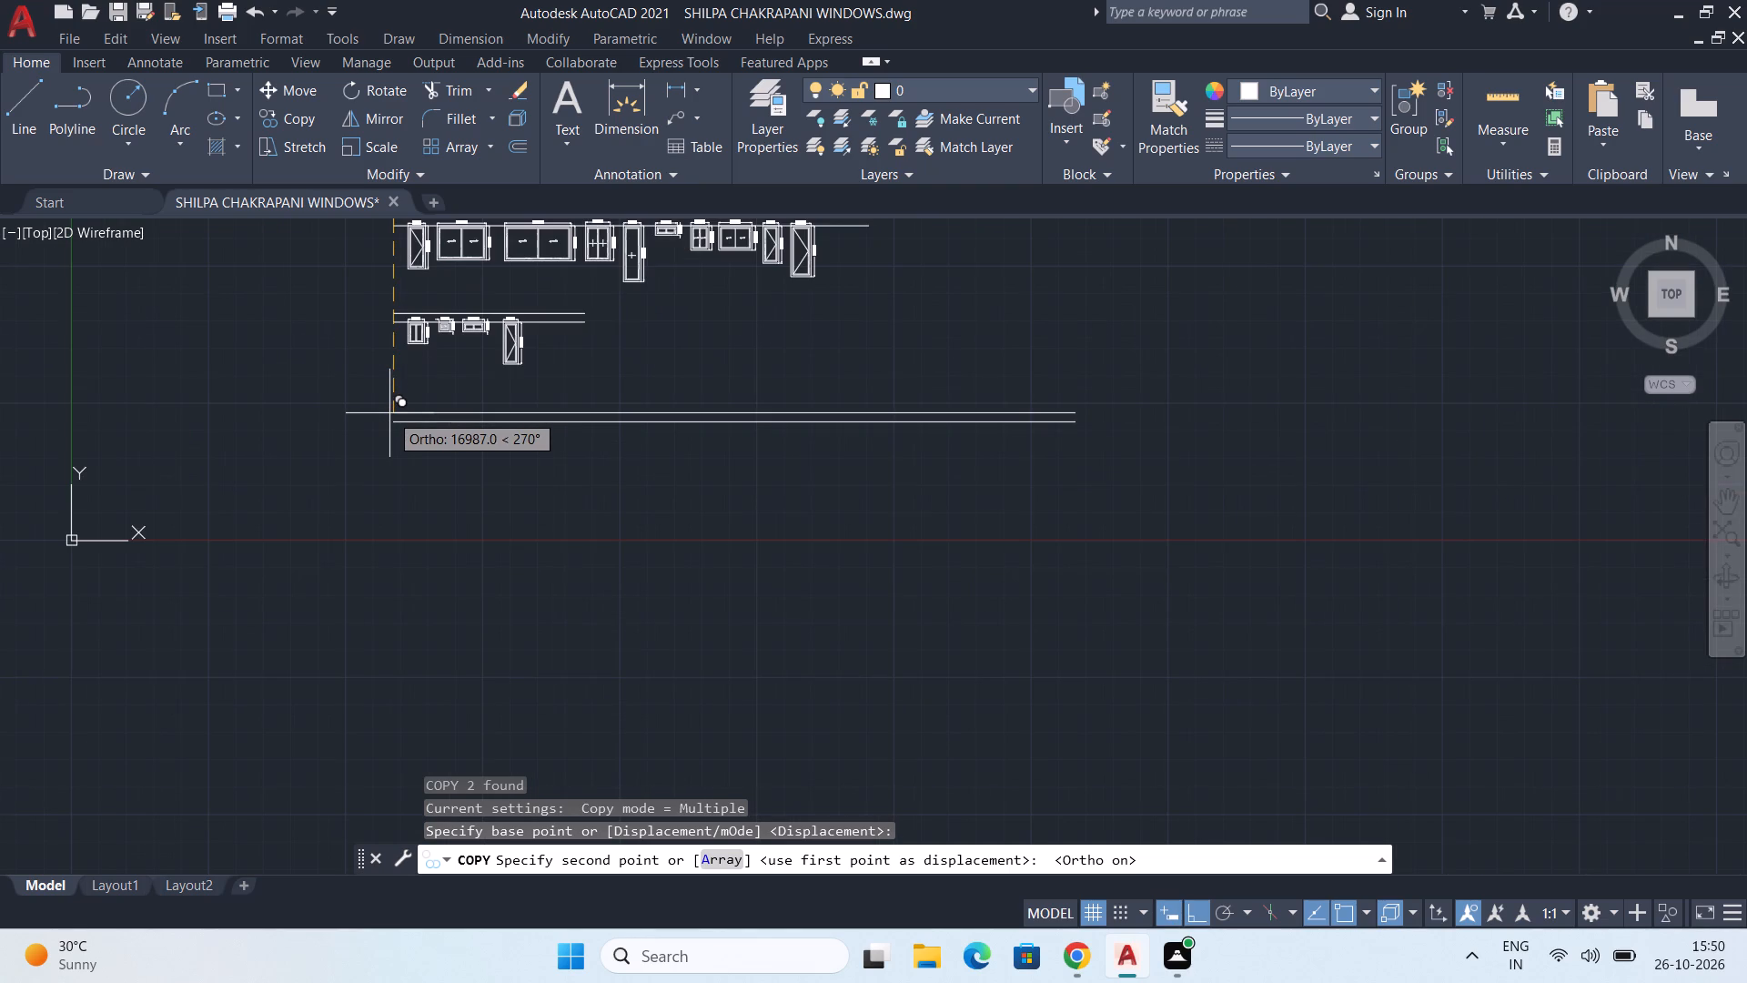
left_click(389, 411)
key("Escape")
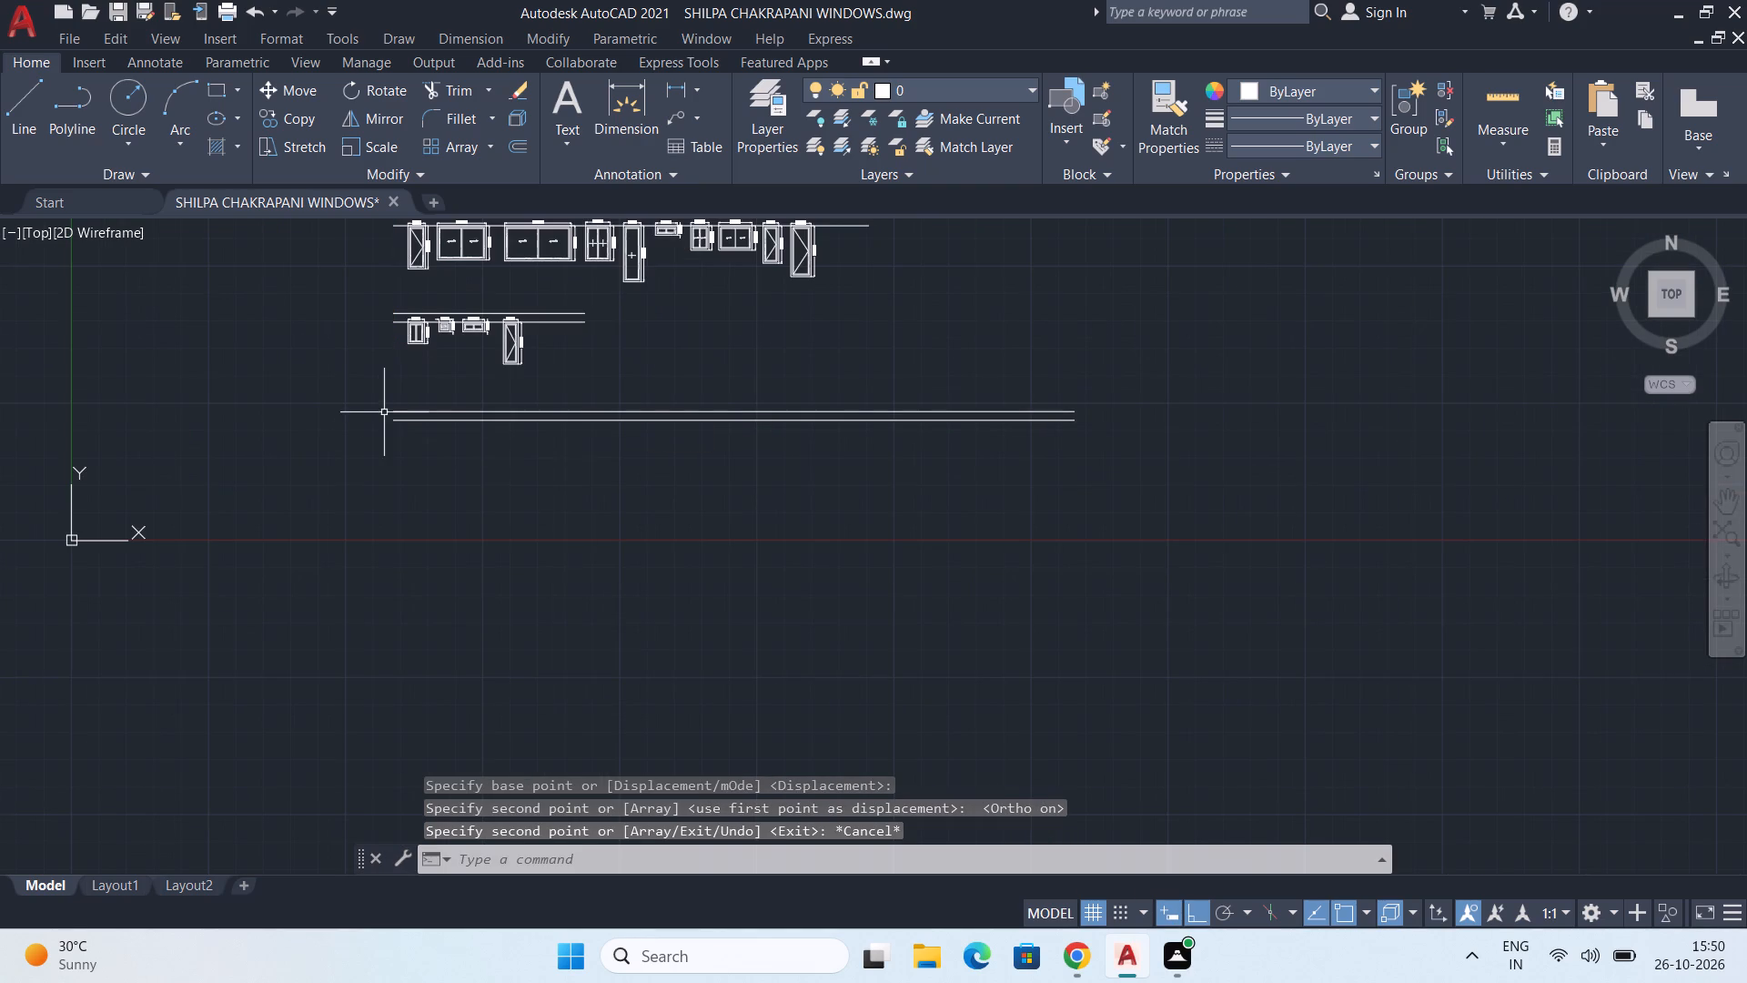
Draw a 542 by 2173 rectangle hanging from the new row's lower guide line, aligned with the left edge of the 942-wide window above.
middle_click_drag(138, 451, 169, 434)
scroll(441, 324, "up", 2)
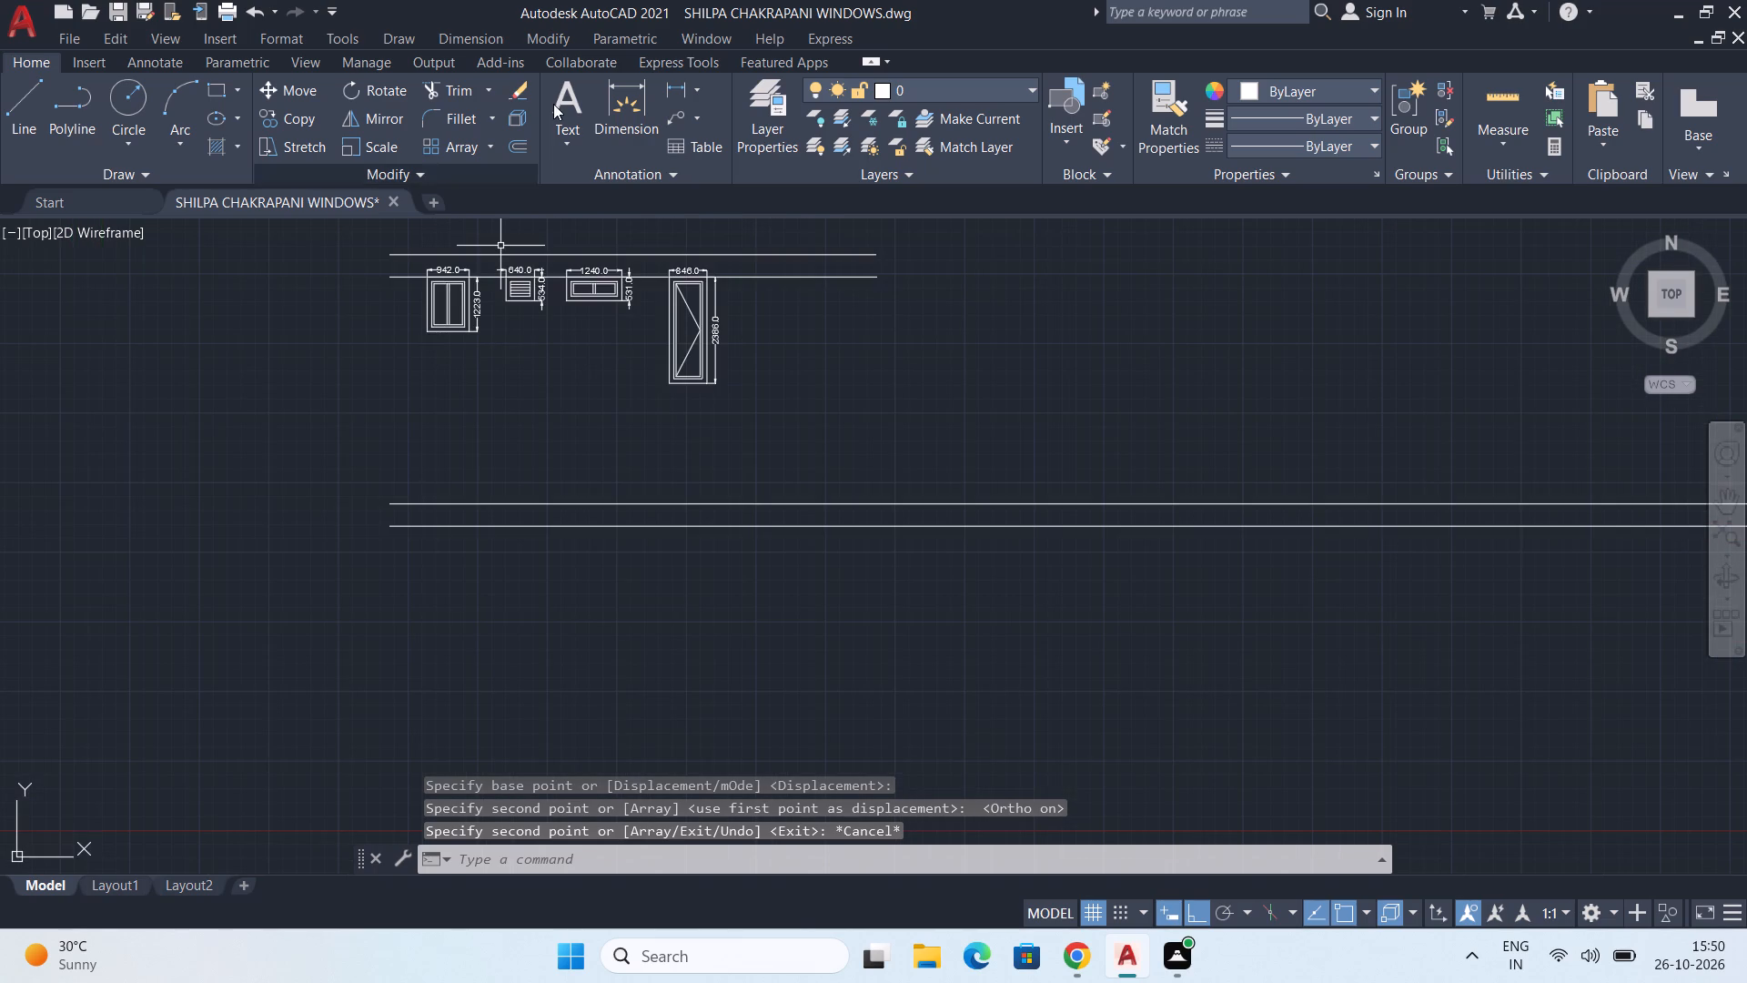
left_click(220, 94)
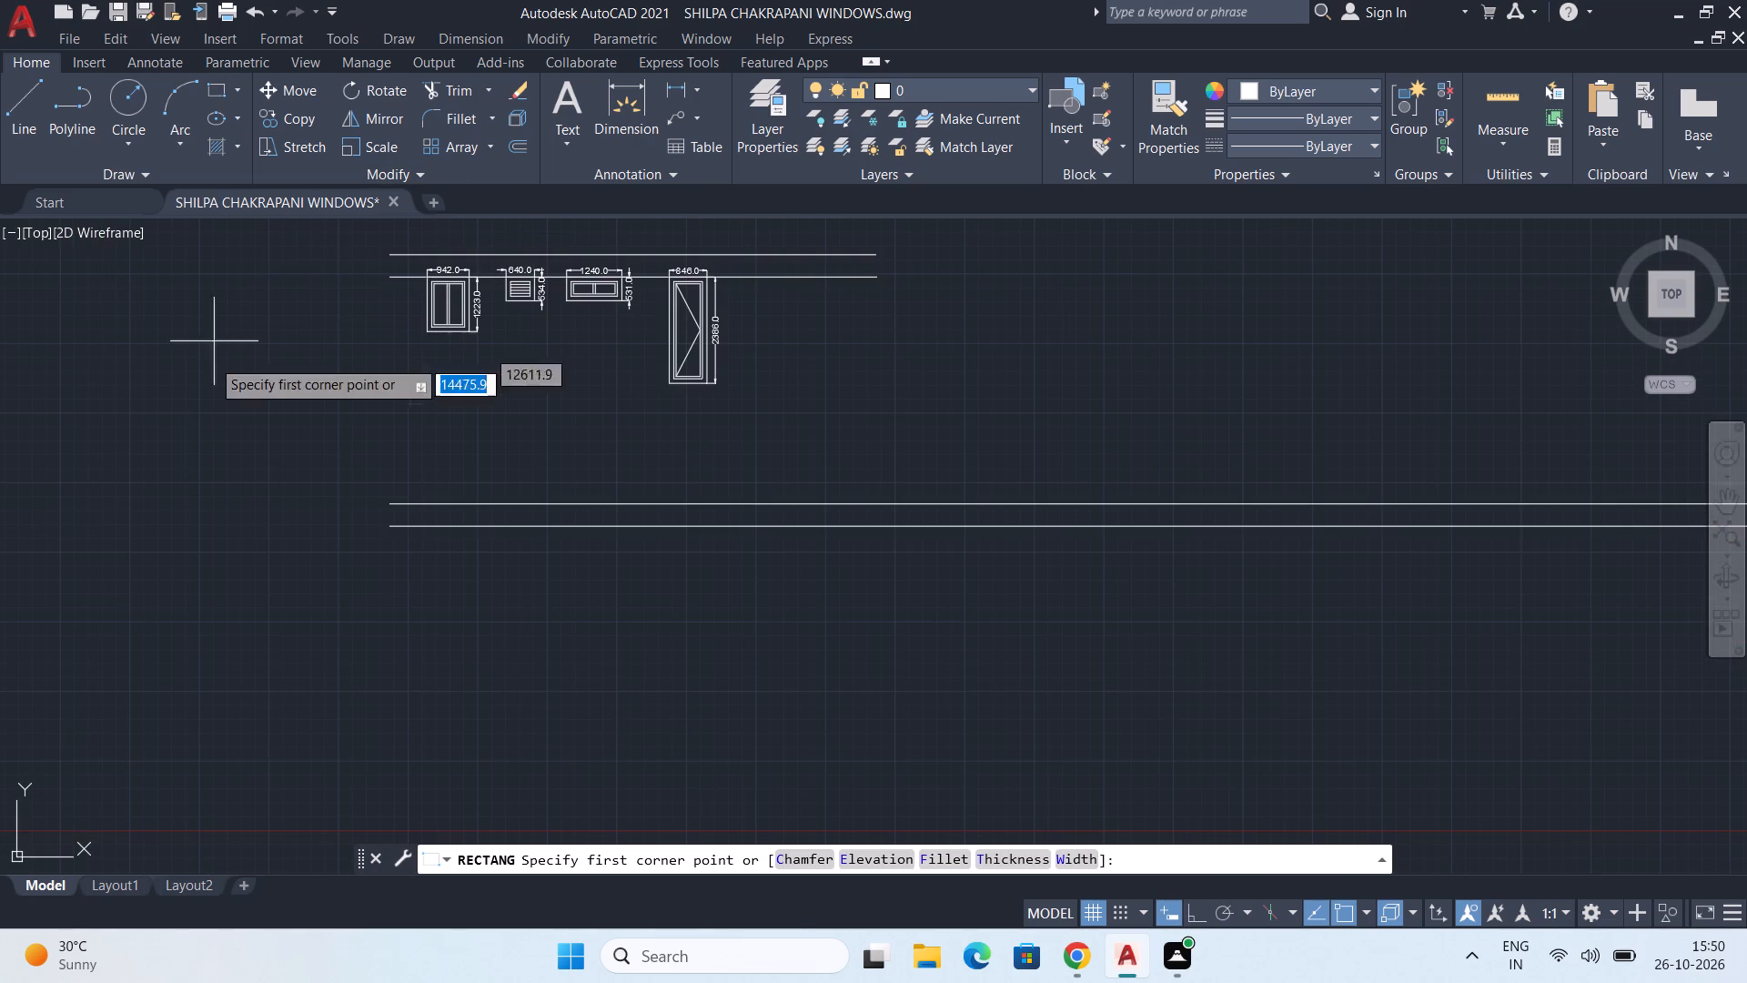
middle_click_drag(206, 588, 249, 555)
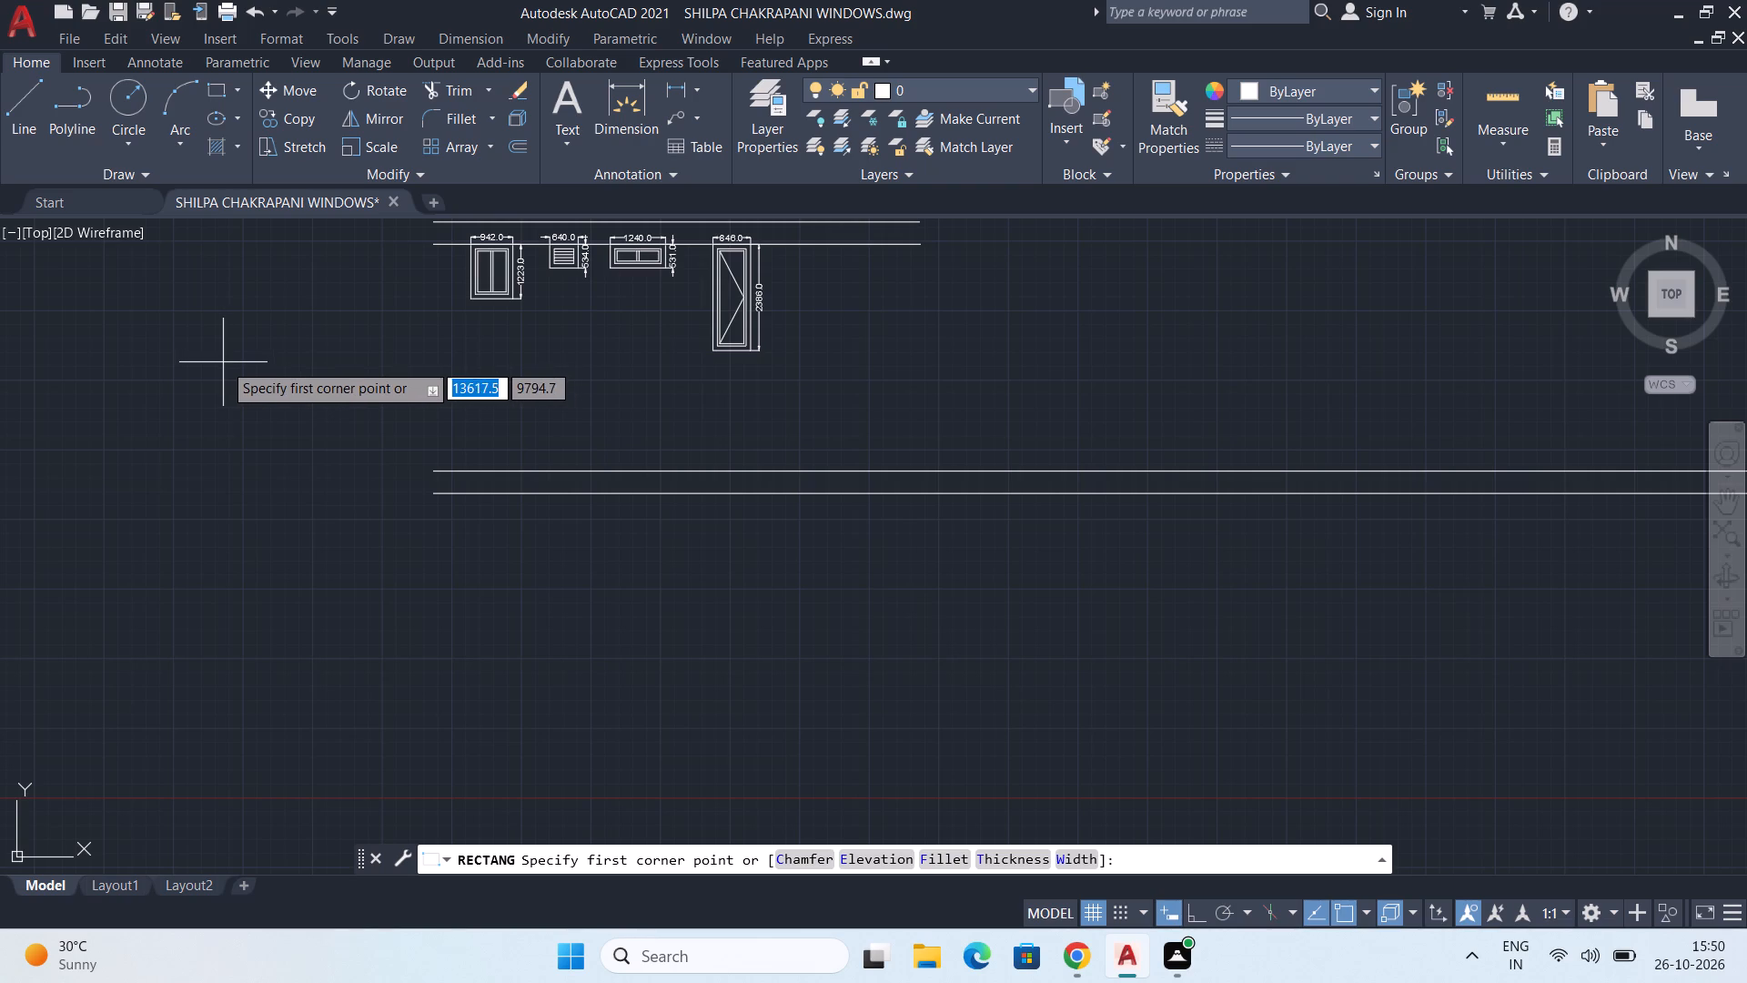
scroll(452, 460, "down", 1)
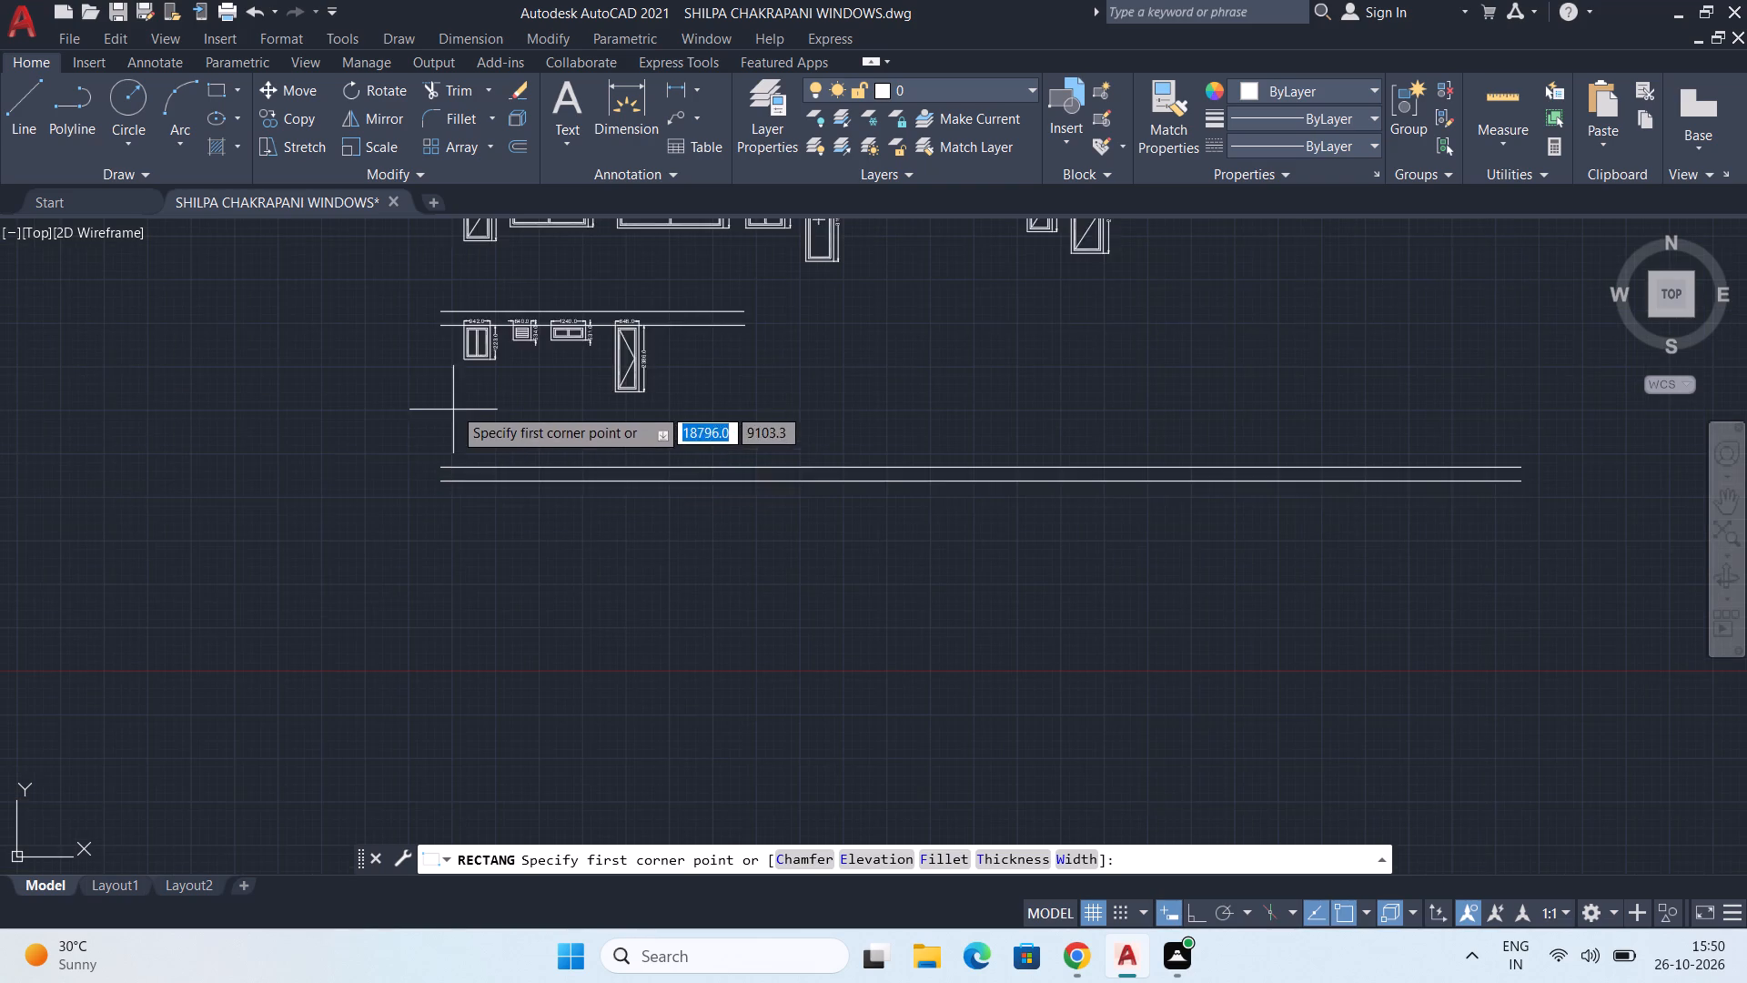
scroll(453, 380, "up", 3)
middle_click_drag(513, 434, 516, 519)
scroll(518, 490, "down", 1)
middle_click_drag(529, 468, 538, 551)
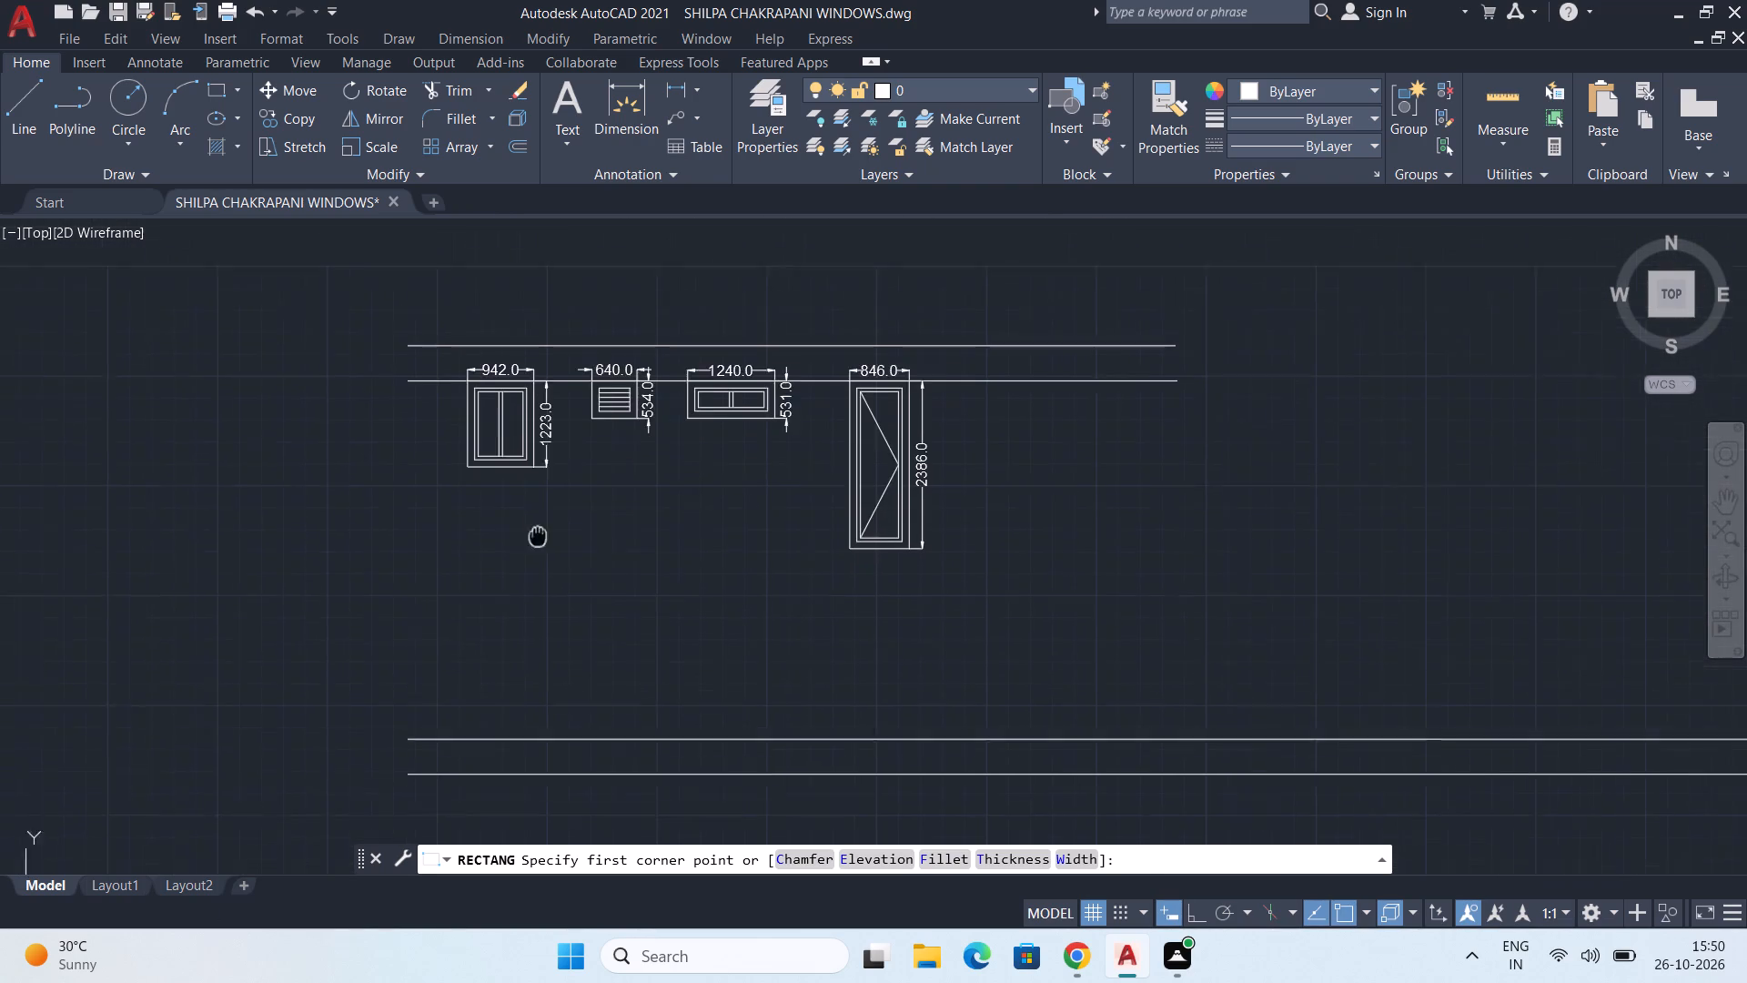
middle_click_drag(538, 551, 535, 606)
scroll(543, 524, "down", 2)
middle_click_drag(548, 627, 582, 534)
scroll(507, 573, "up", 2)
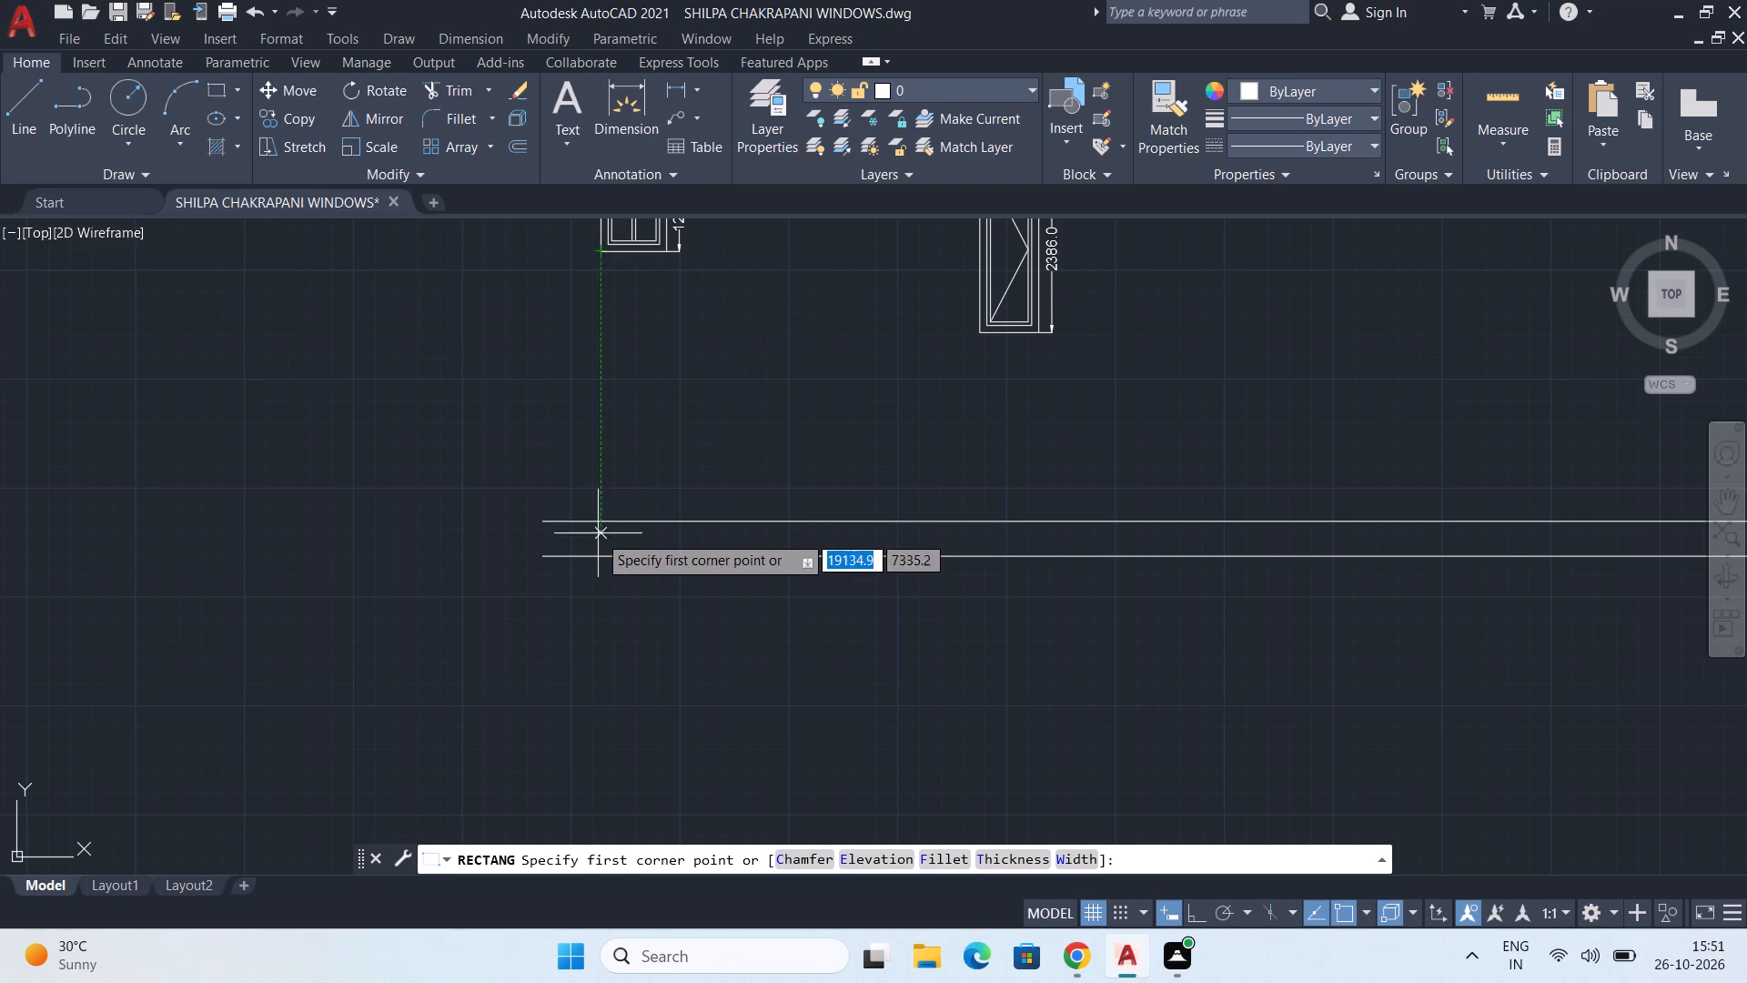
left_click(601, 559)
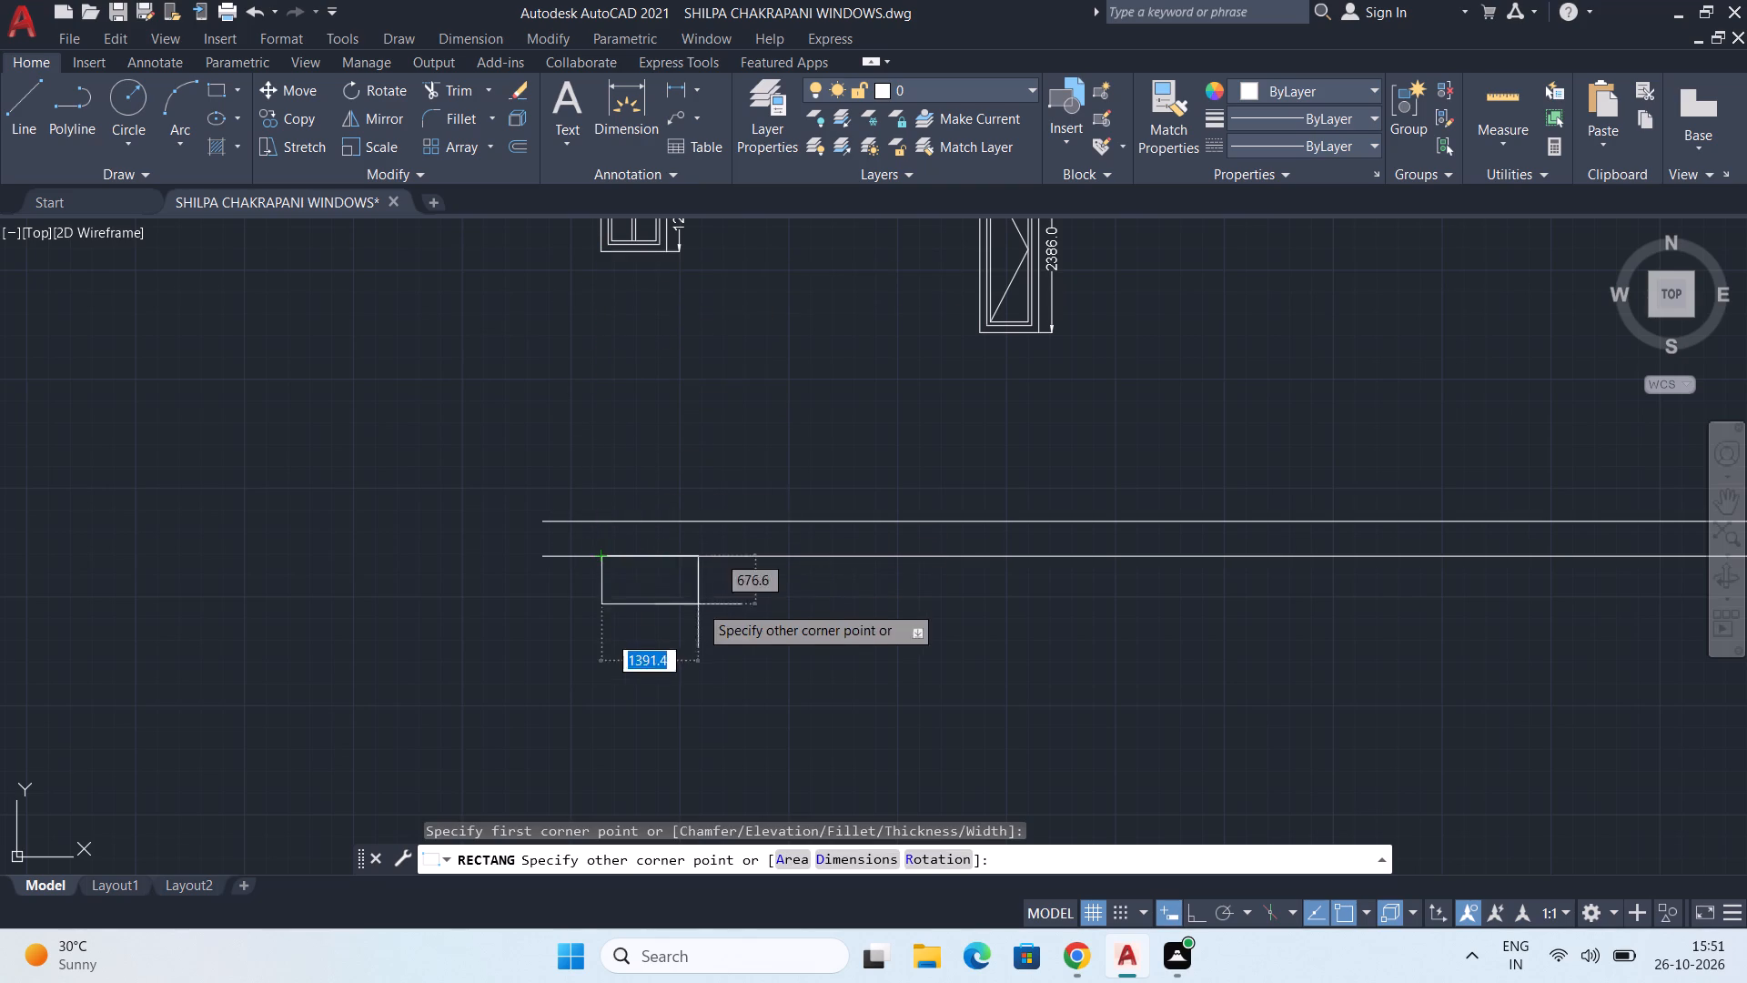
scroll(720, 631, "down", 2)
middle_click_drag(795, 646, 705, 500)
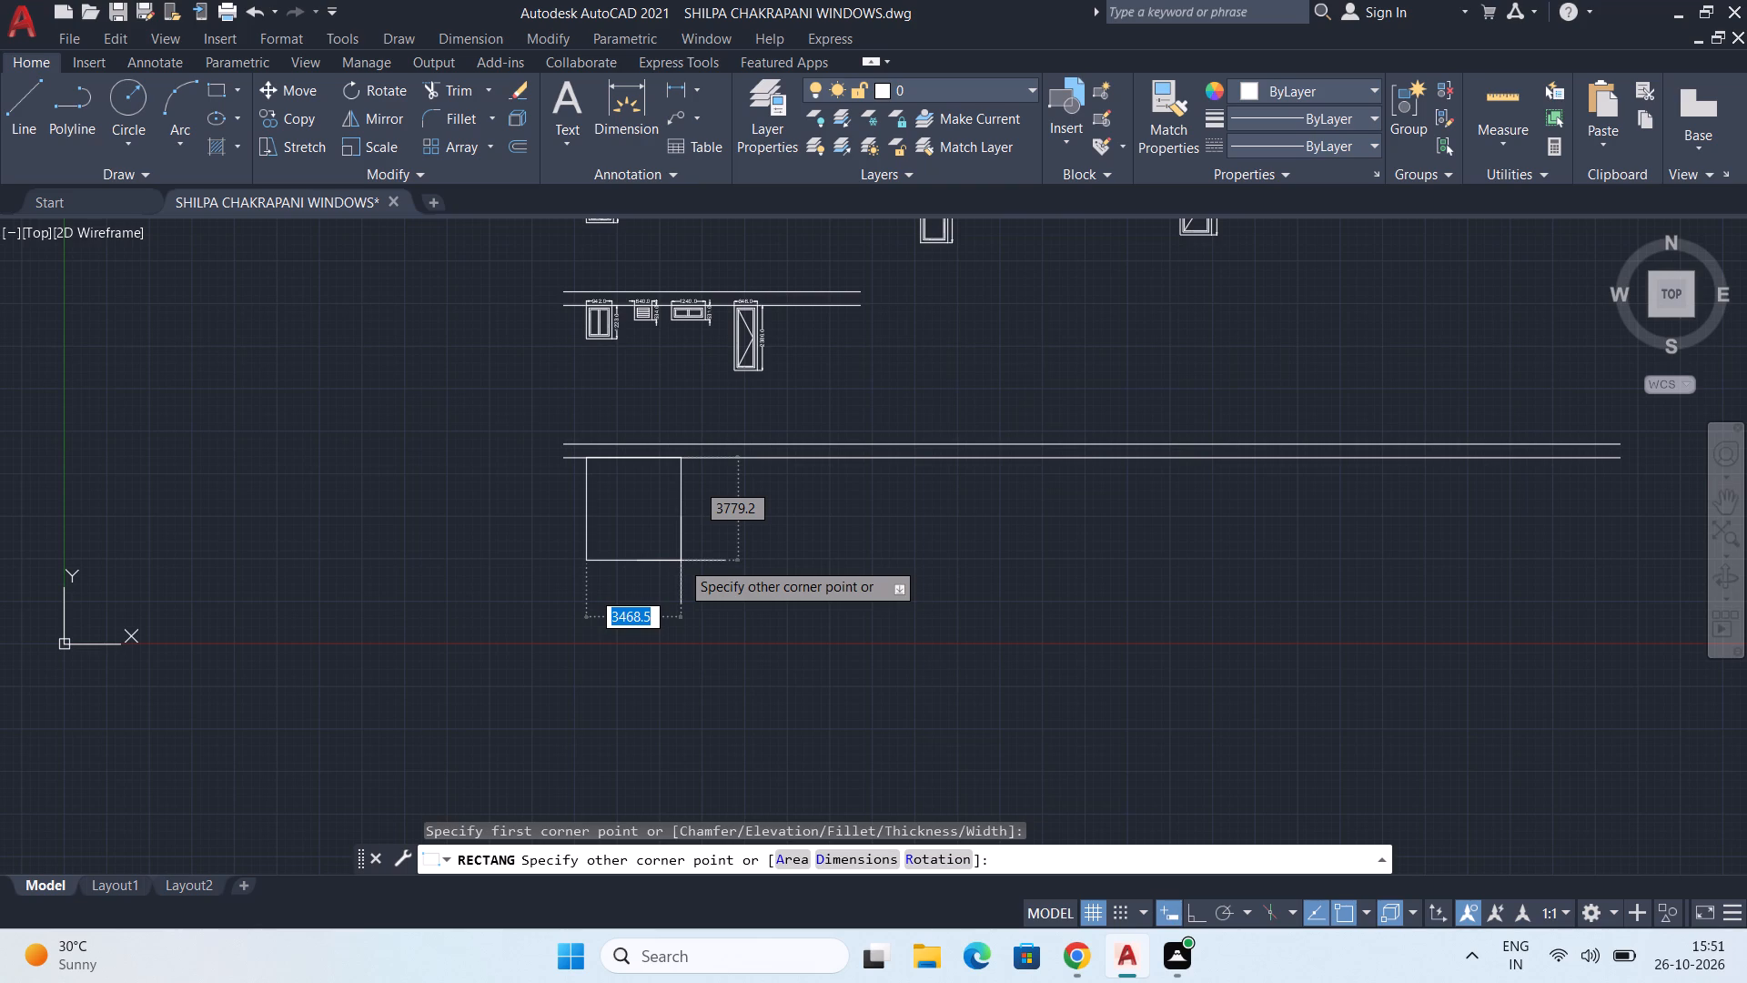
type("542")
key("Tab")
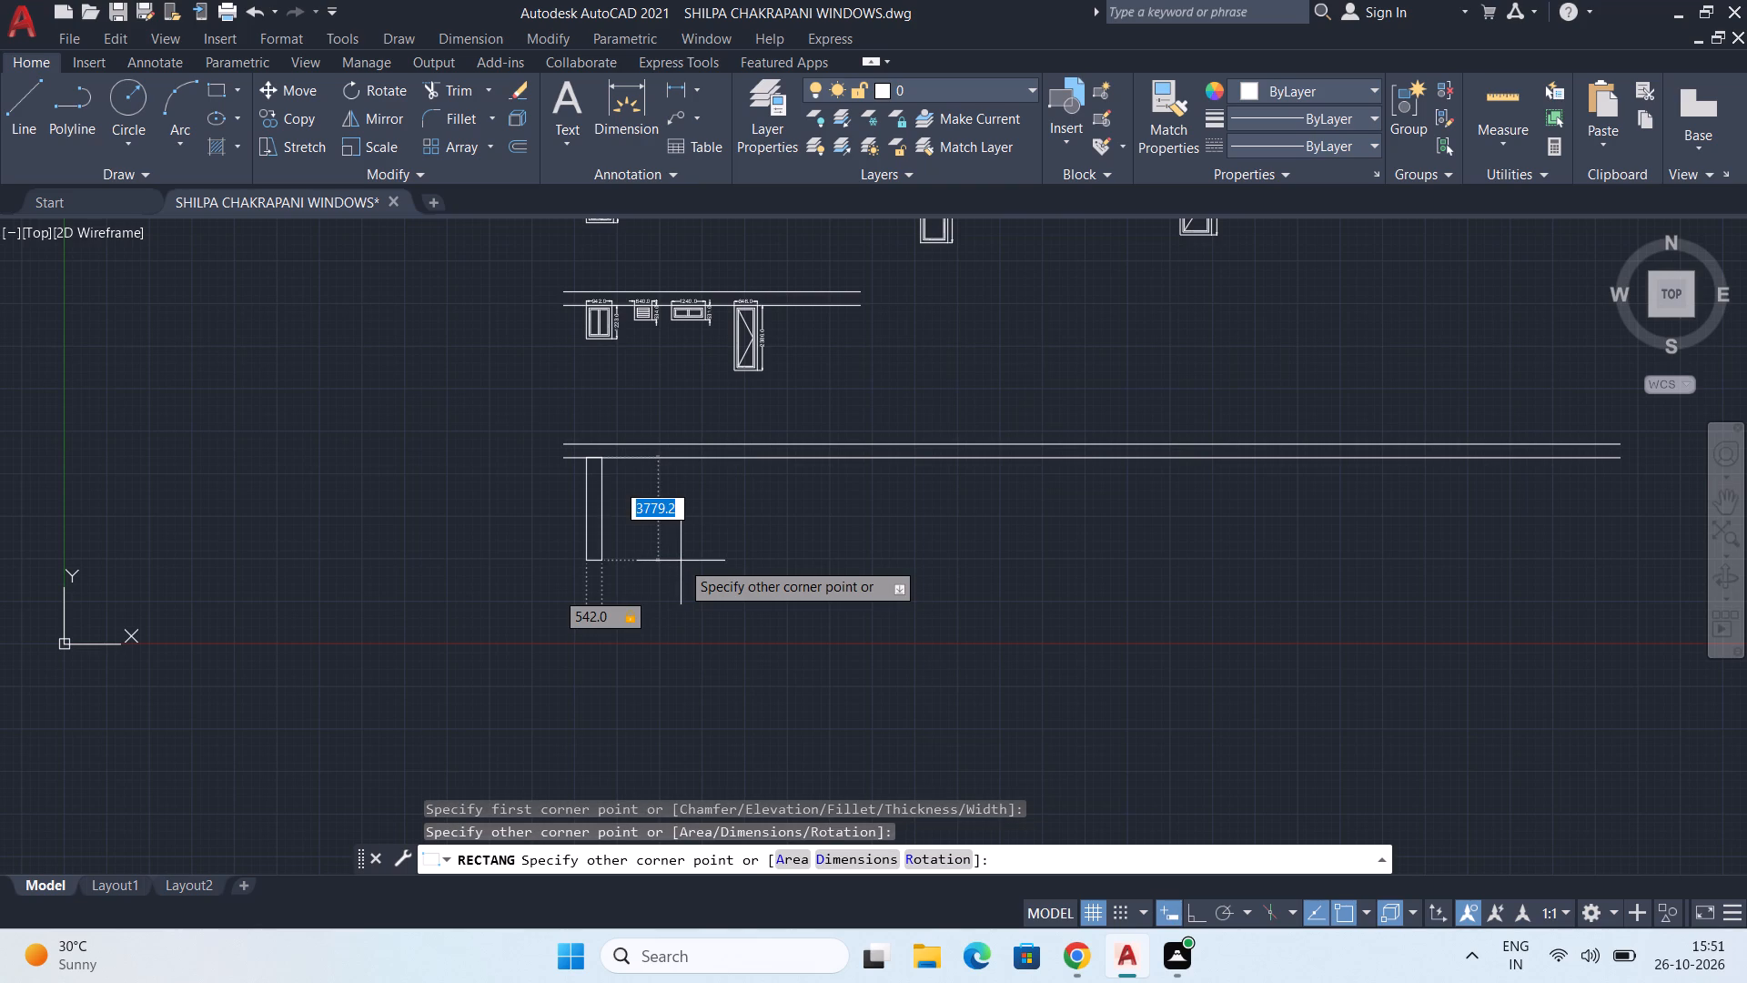
type("21")
type("73")
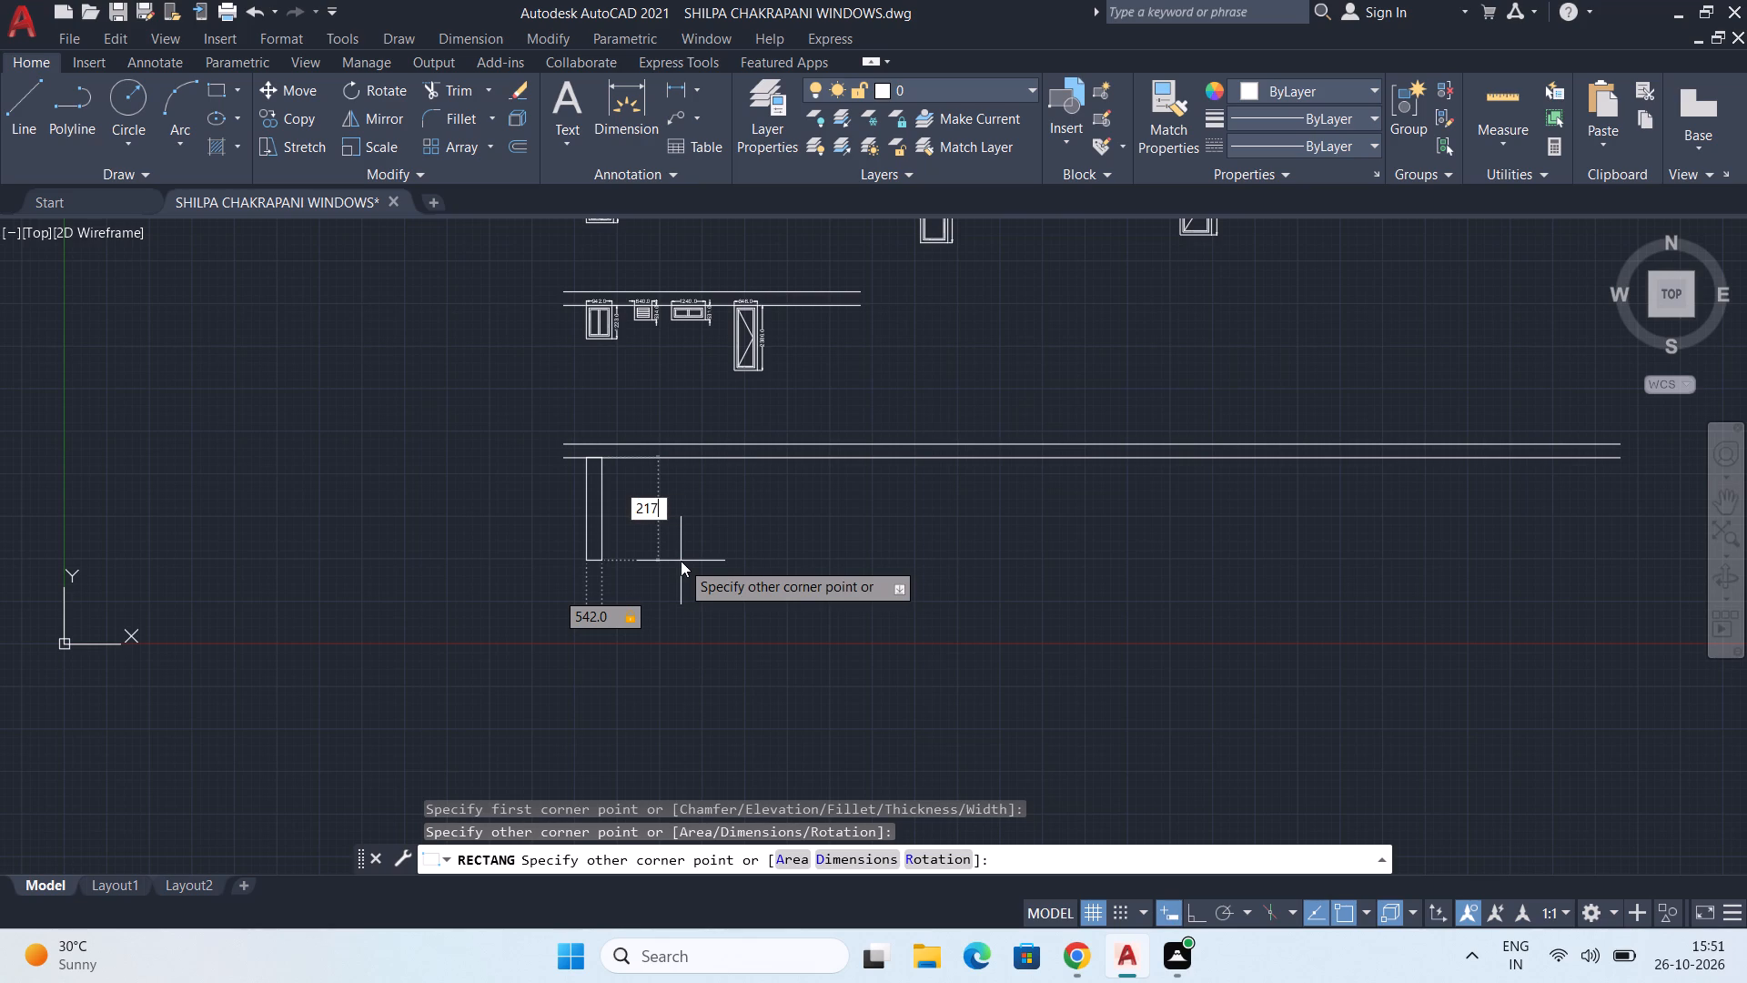
key("Return")
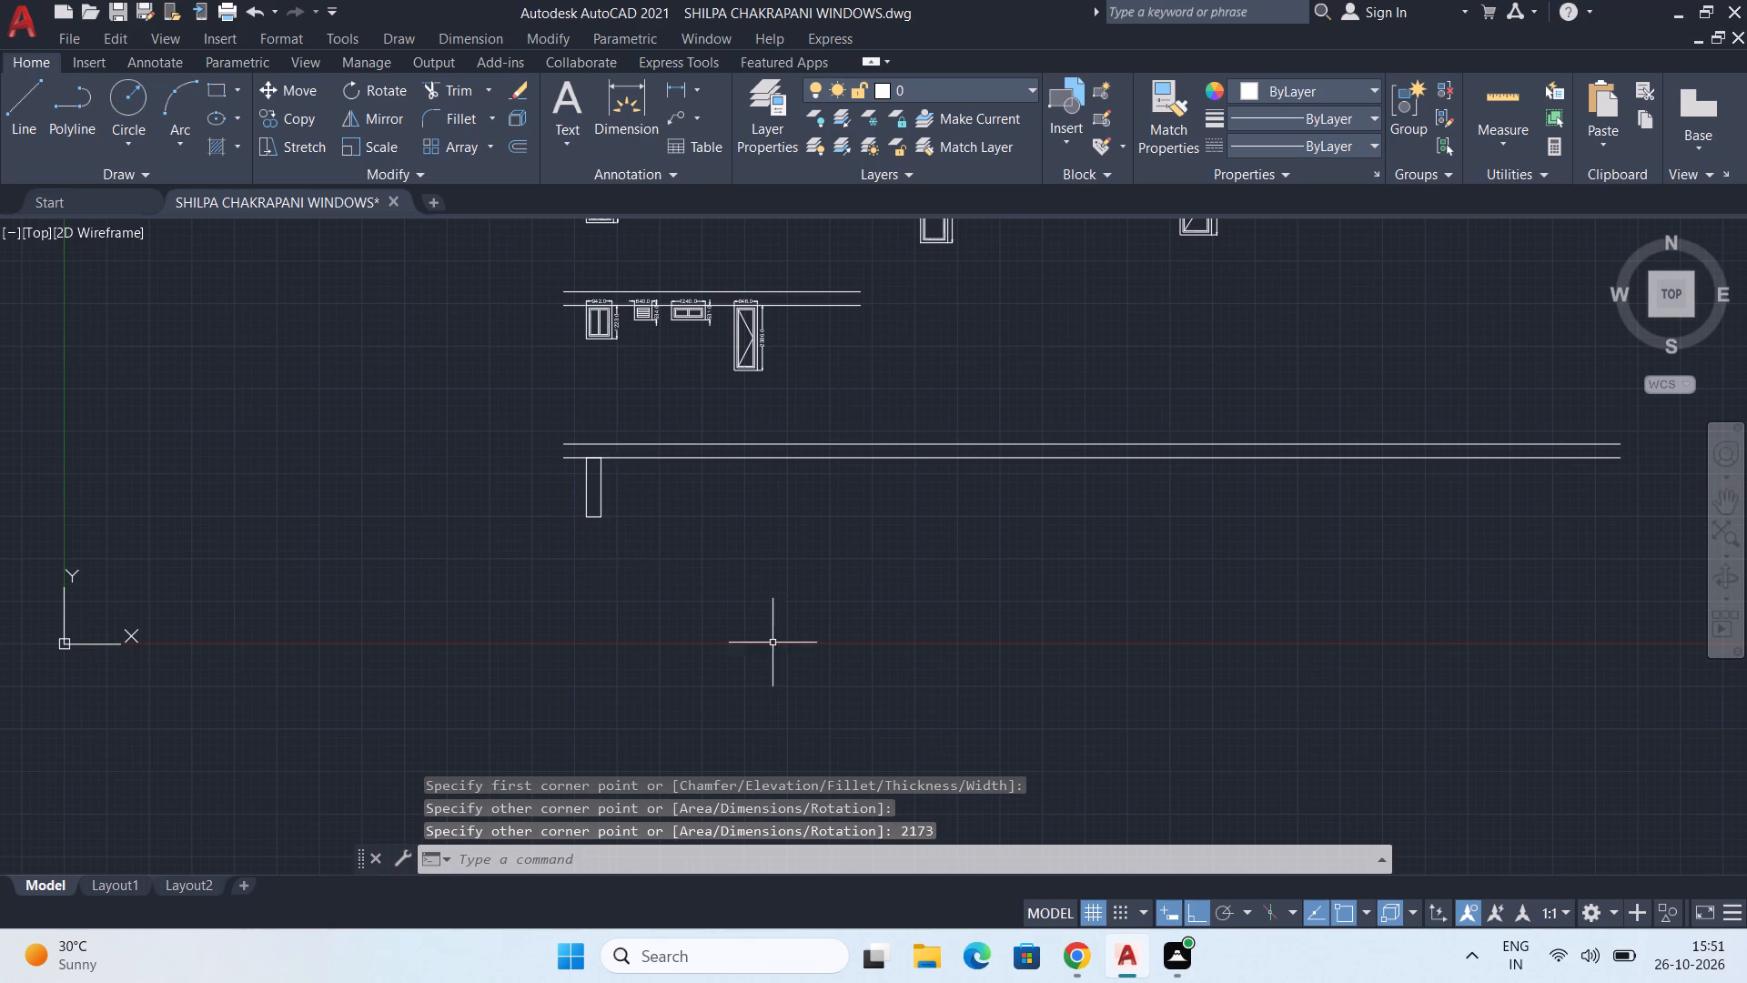
Measure the new rectangle's width and height.
scroll(597, 538, "up", 3)
scroll(617, 407, "up", 1)
scroll(617, 407, "down", 2)
middle_click_drag(617, 407, 634, 476)
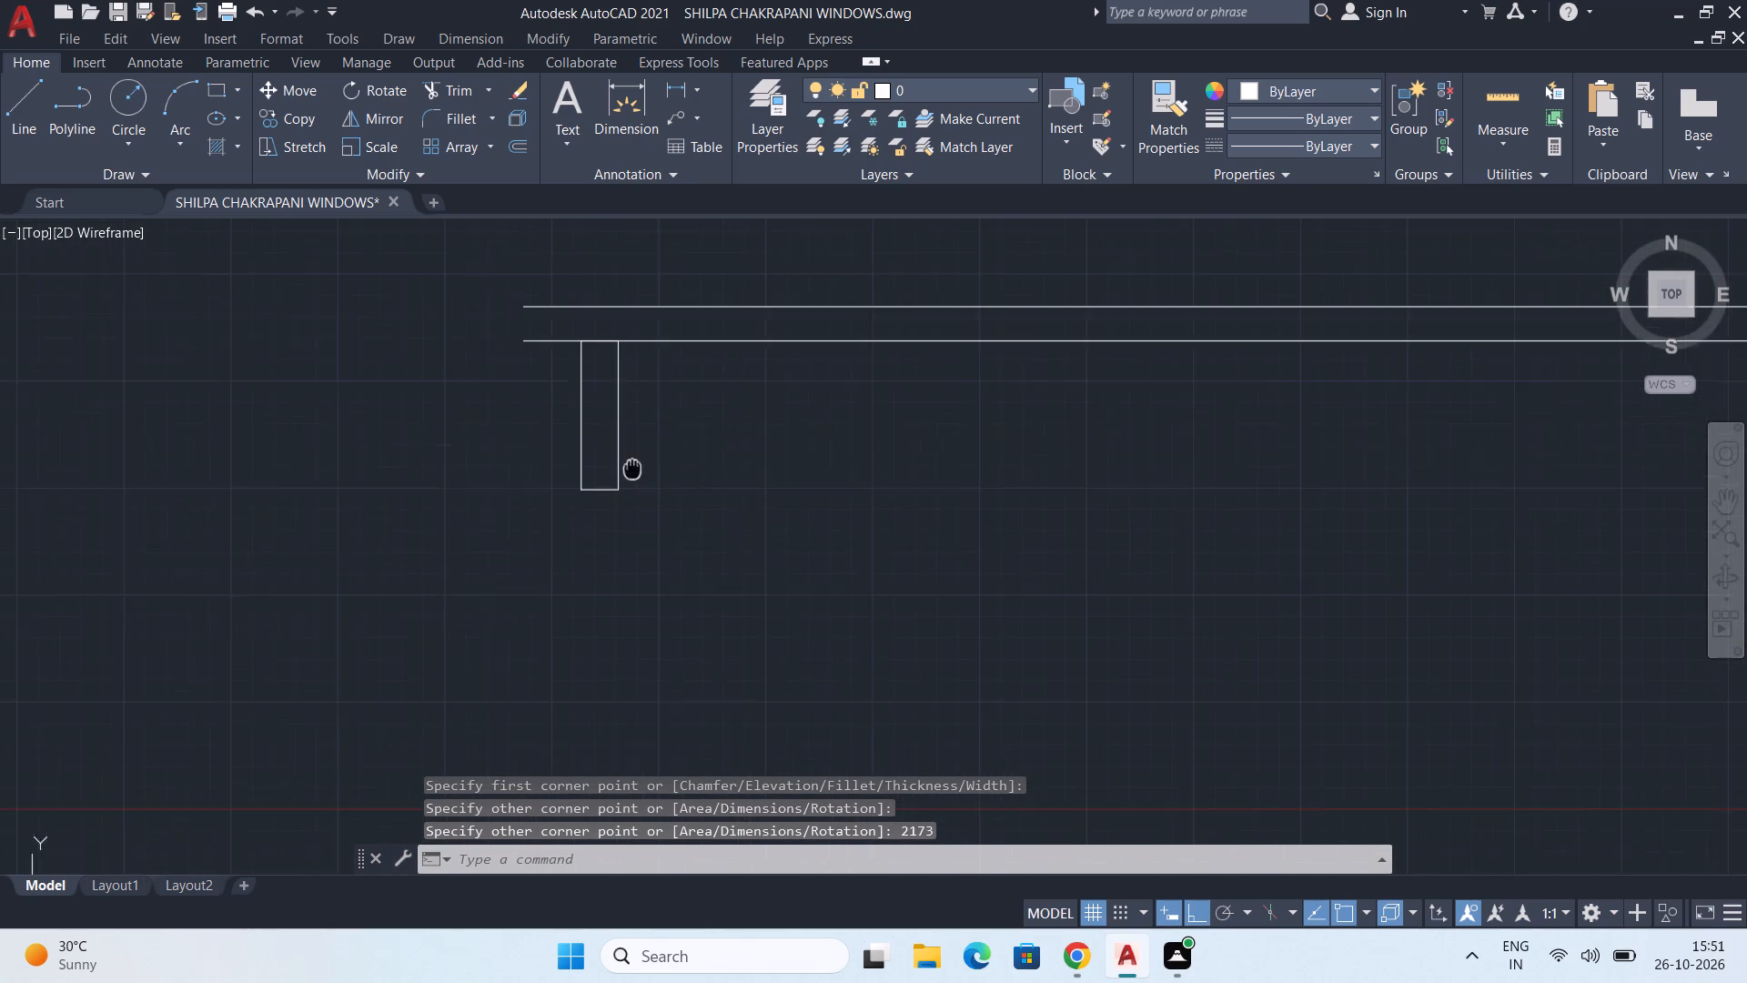
middle_click_drag(634, 476, 634, 484)
left_click_drag(1505, 91, 1492, 97)
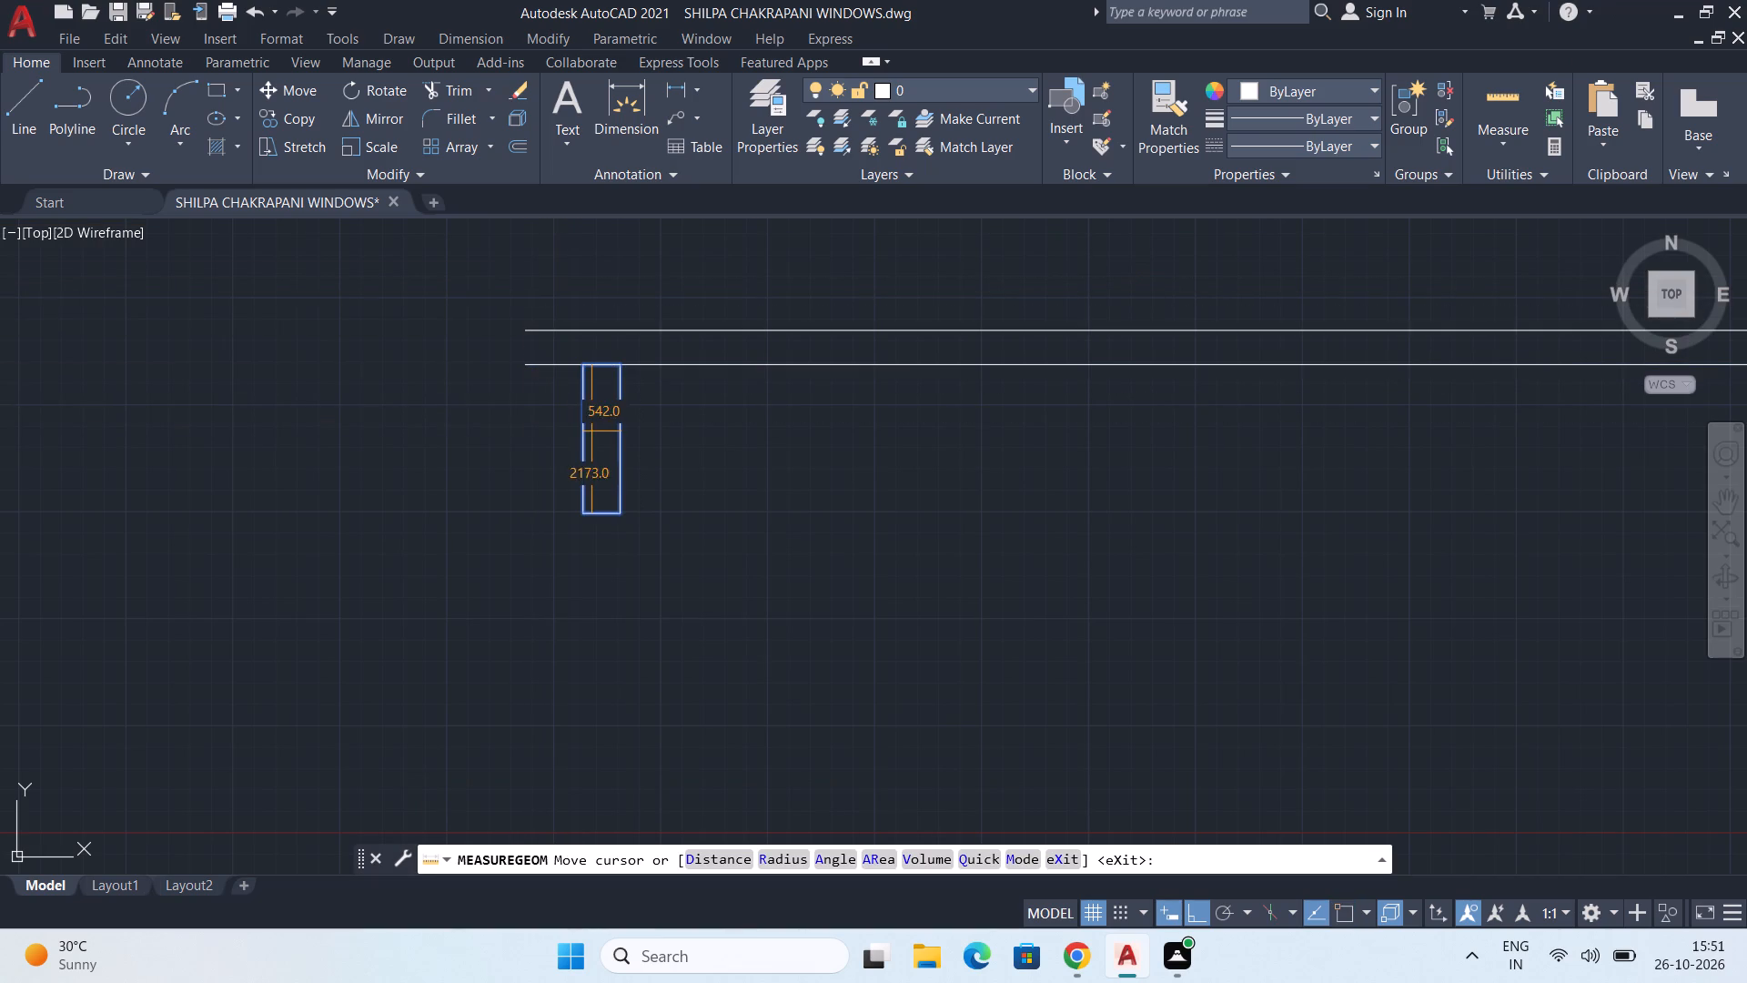
key("Escape")
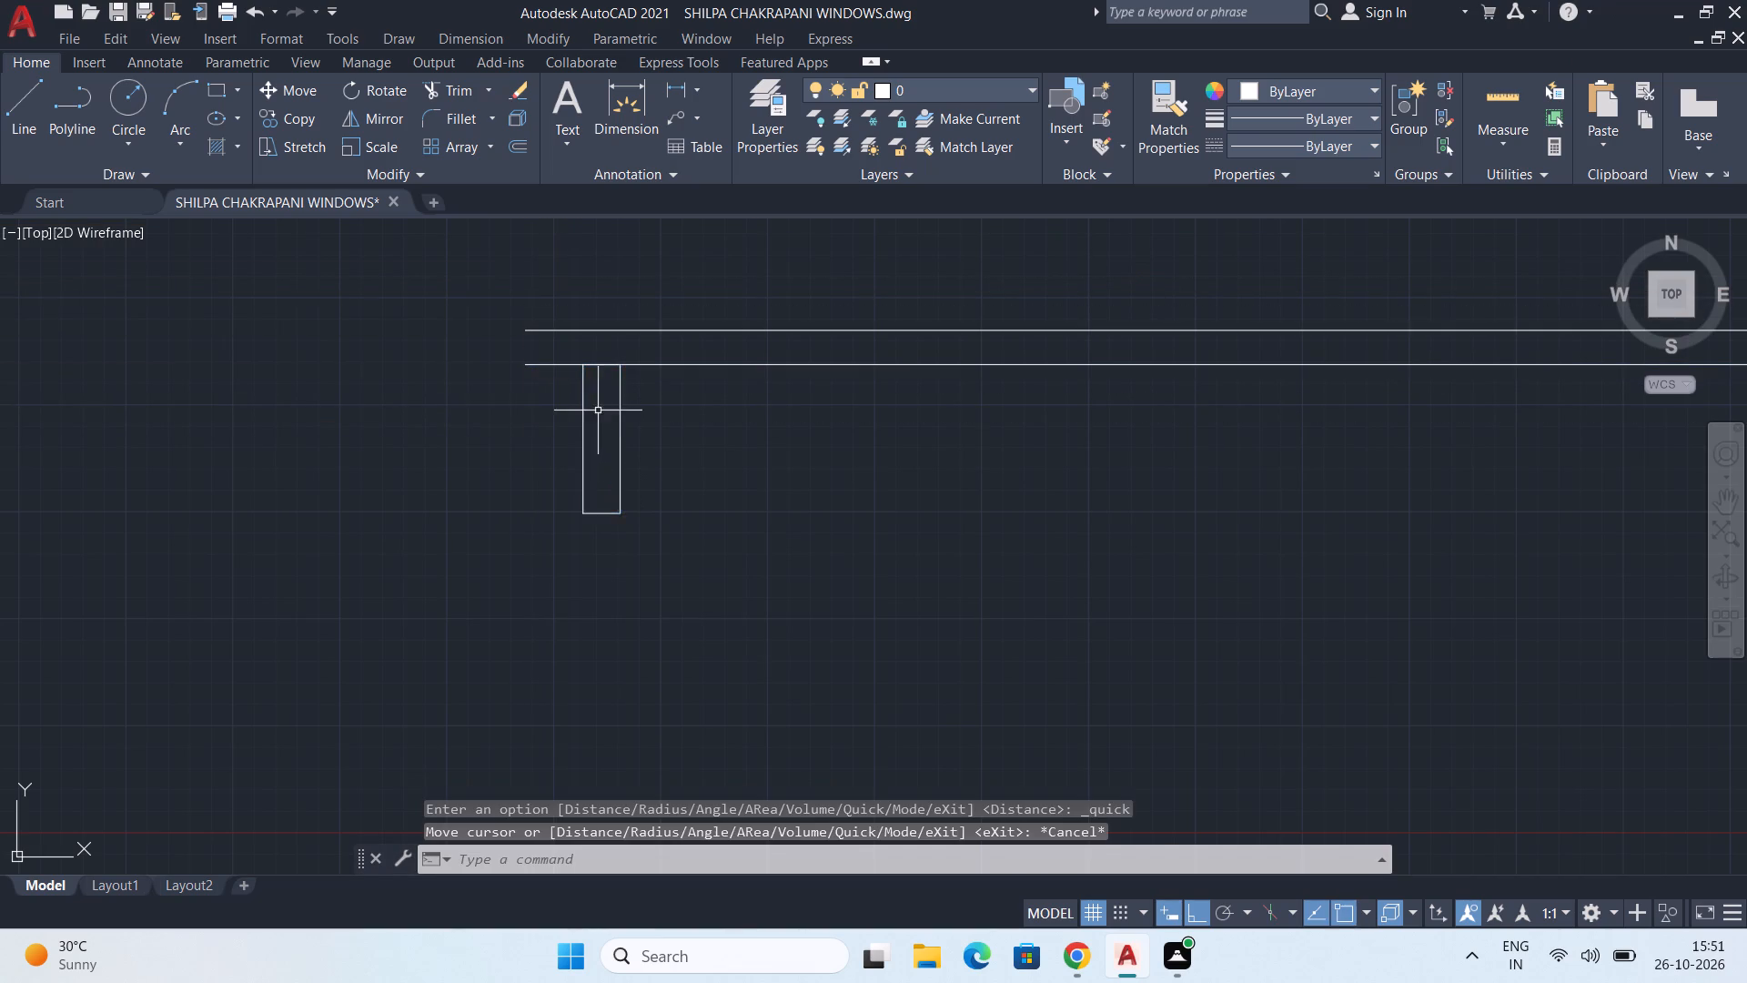
Offset the 542 by 2173 rectangle inward by 101.6 to form the window's outer frame.
scroll(599, 410, "down", 3)
middle_click_drag(622, 391, 638, 408)
scroll(622, 401, "up", 4)
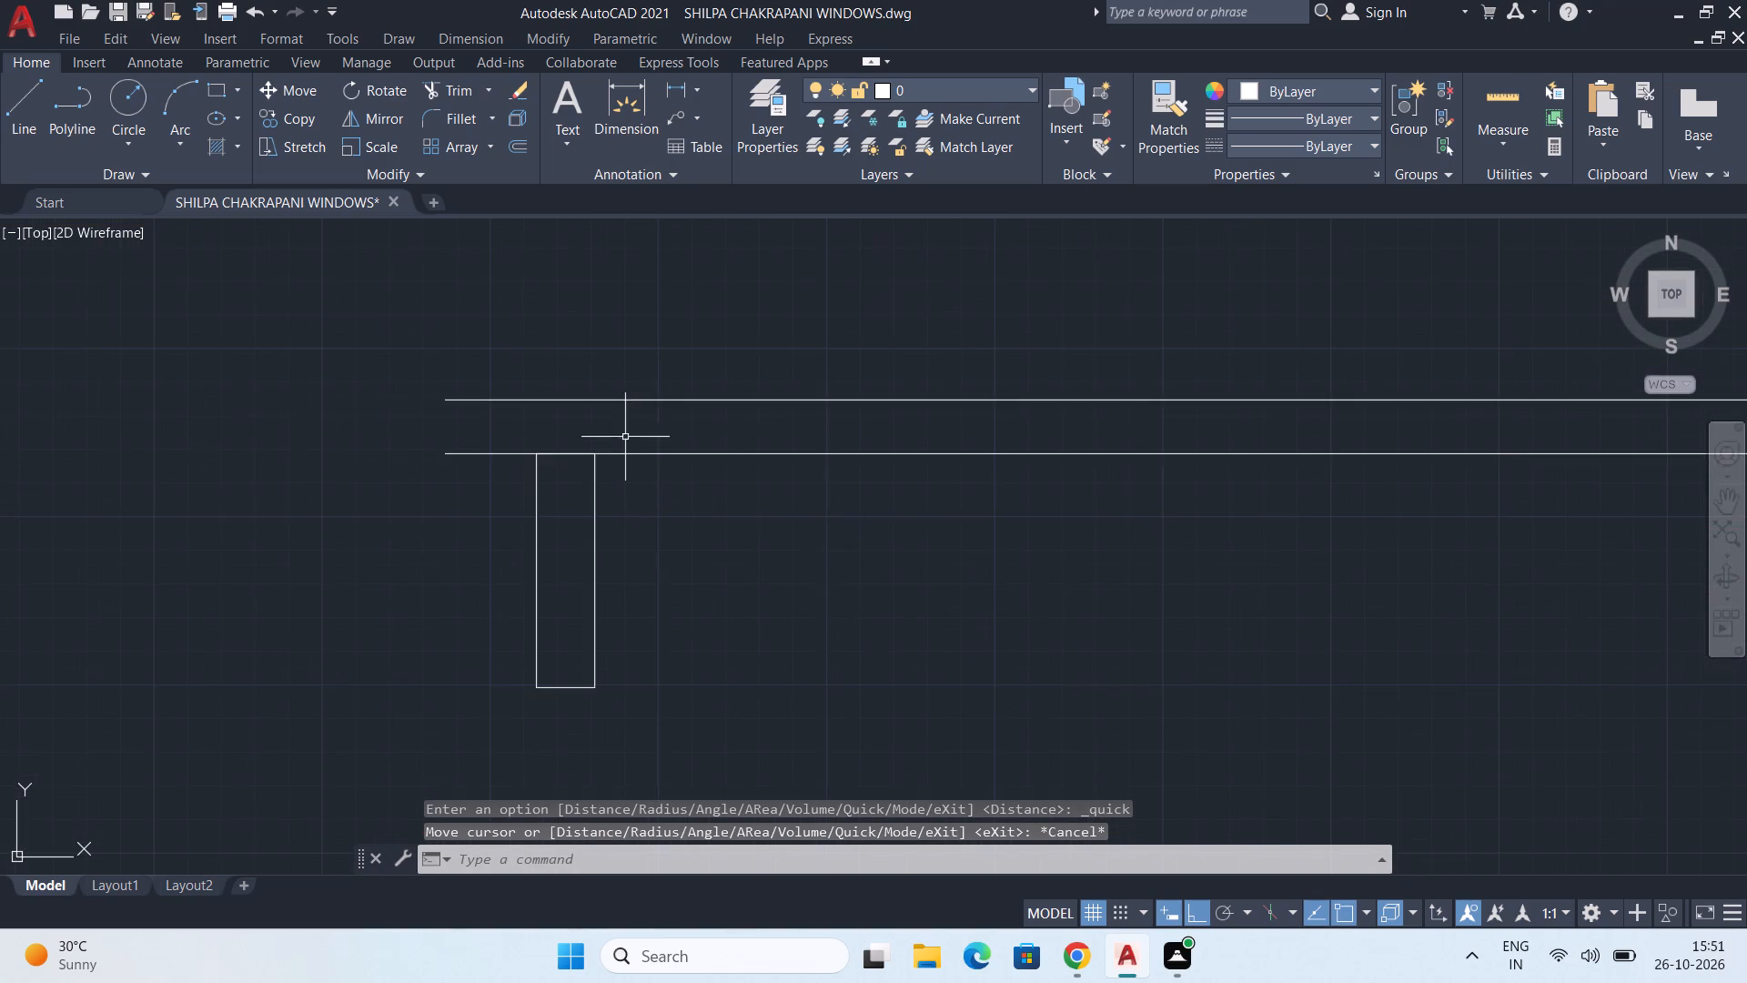
middle_click_drag(626, 488, 621, 425)
type("OFF")
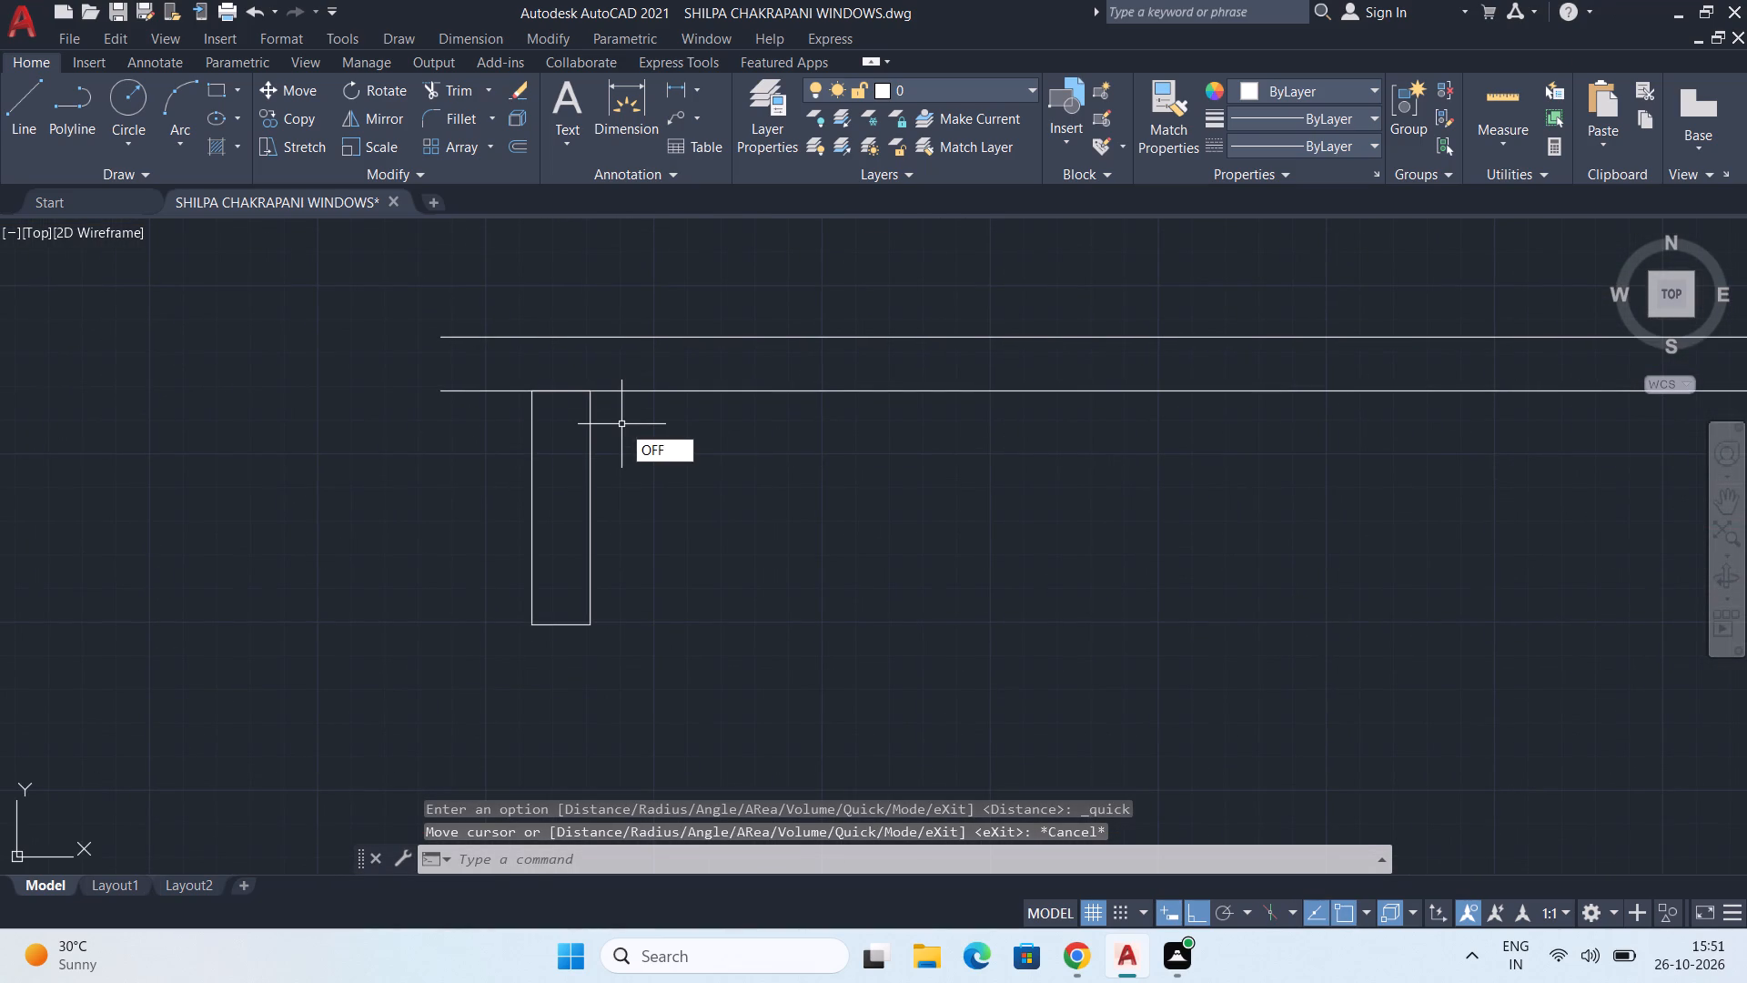
key("Return")
type("101.")
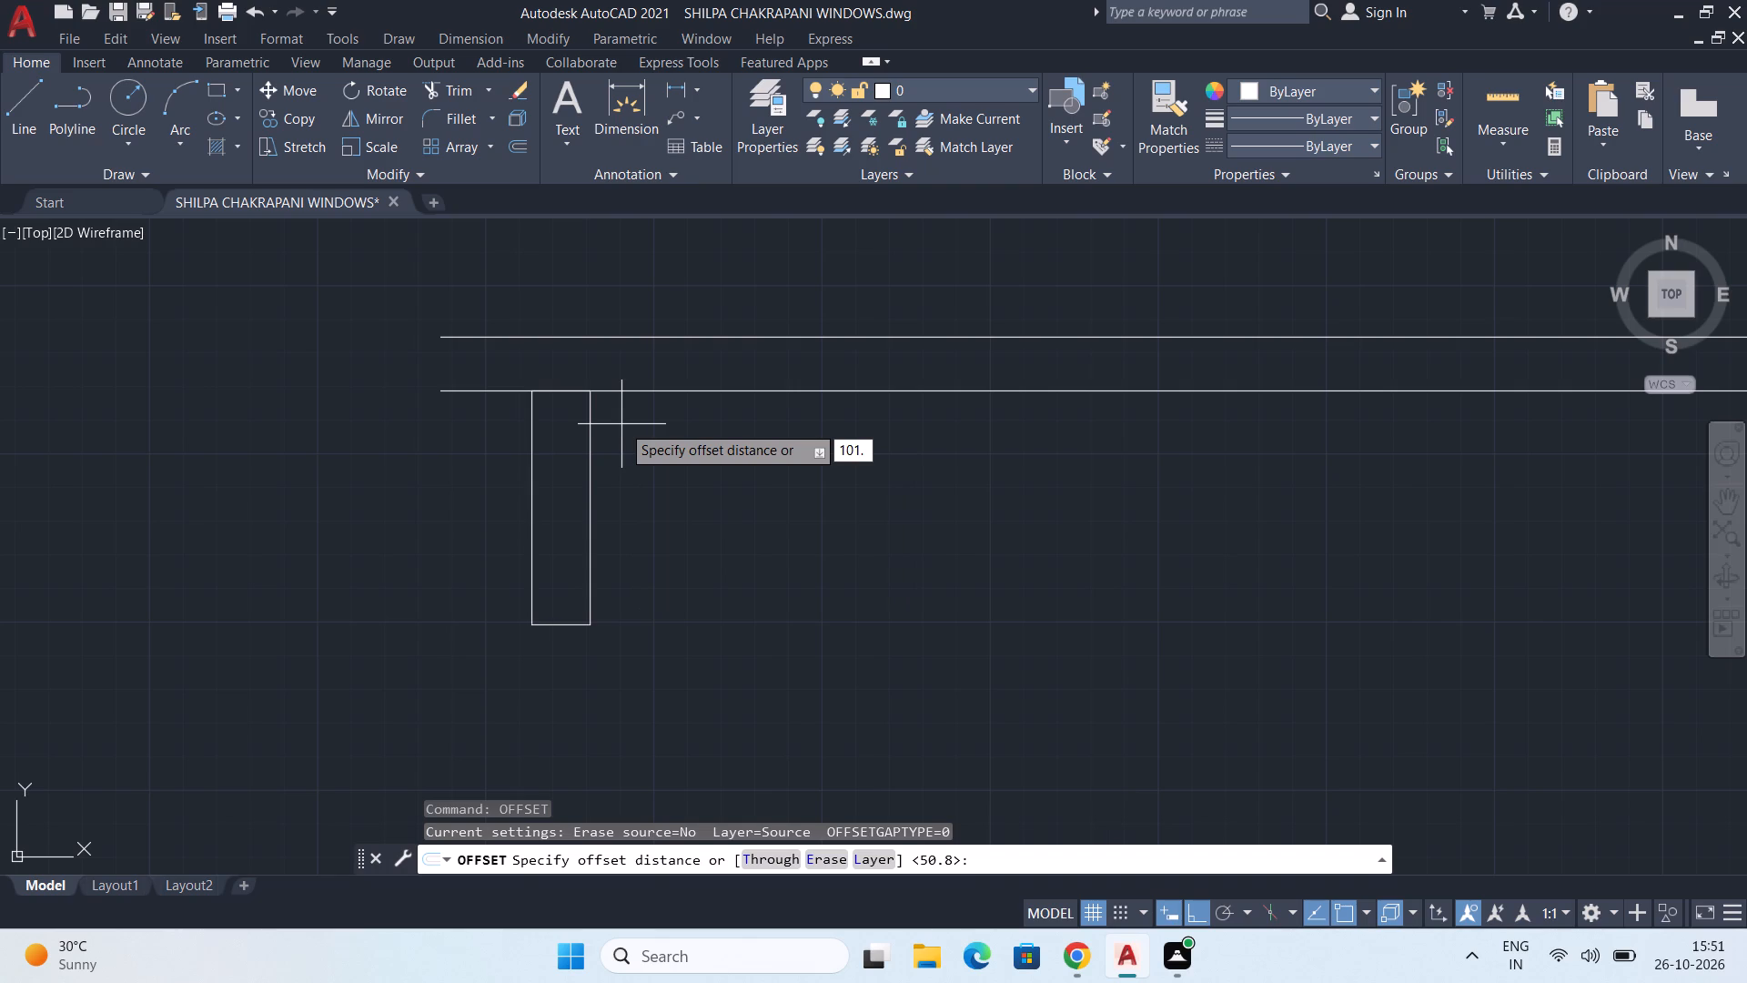
key("6")
key("Return")
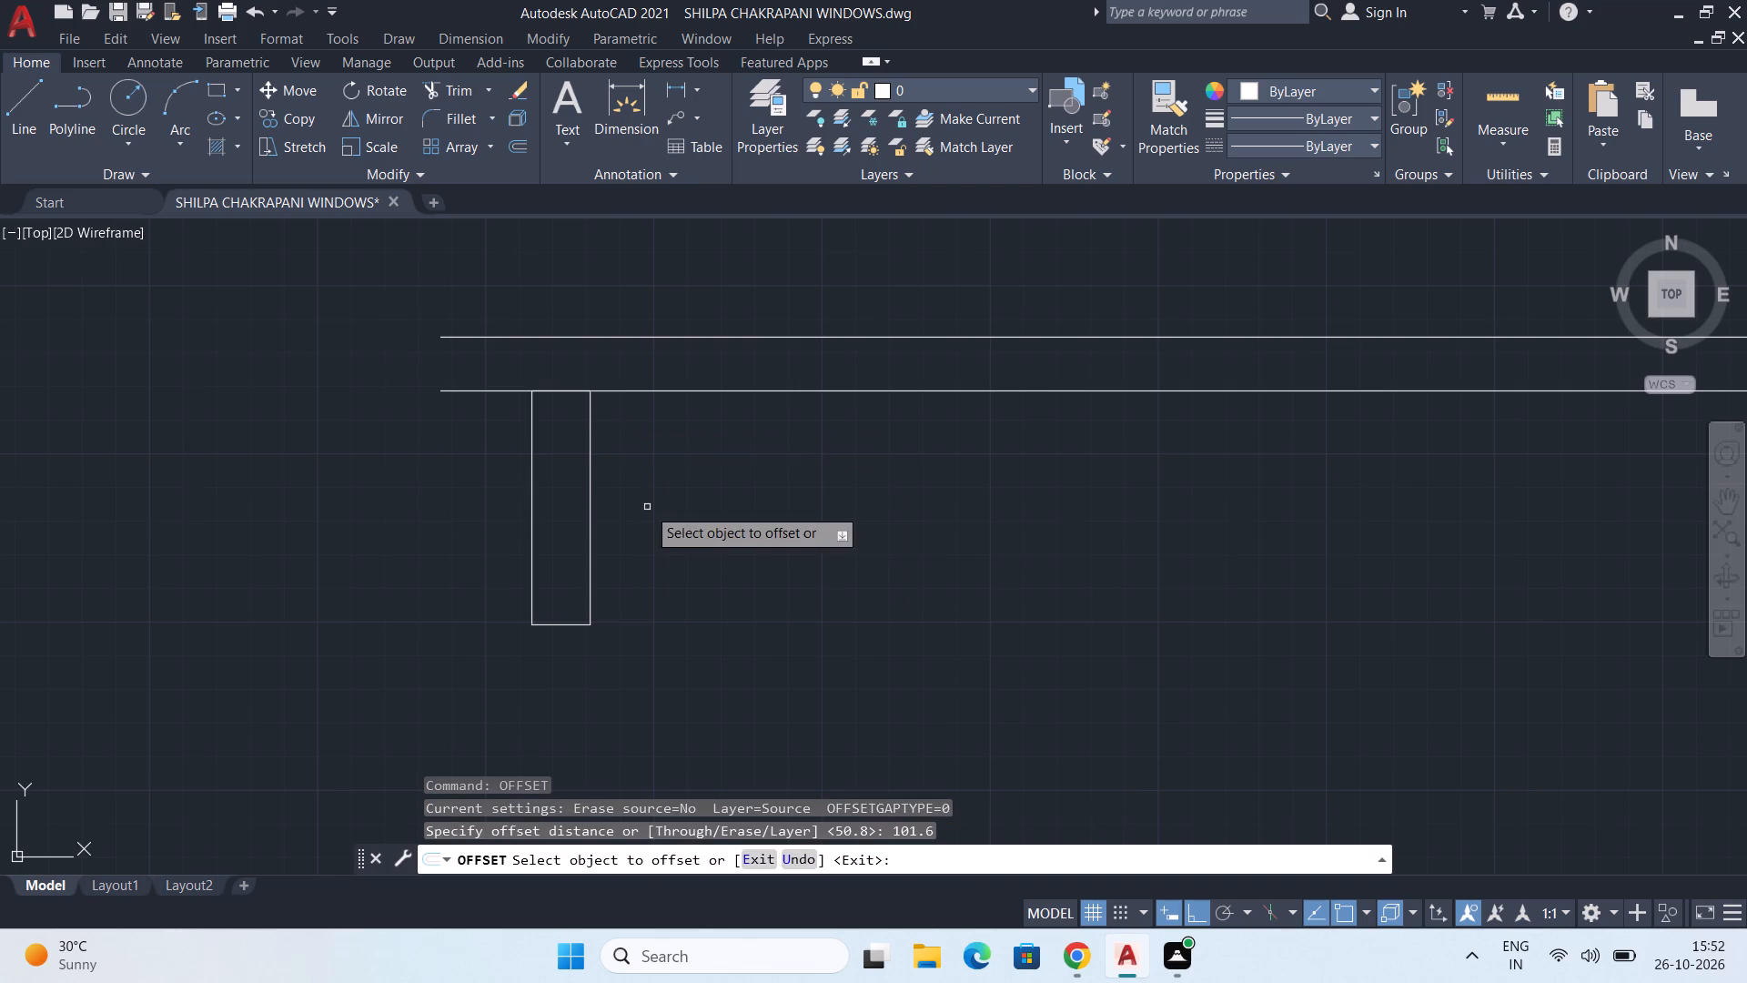
scroll(504, 441, "up", 2)
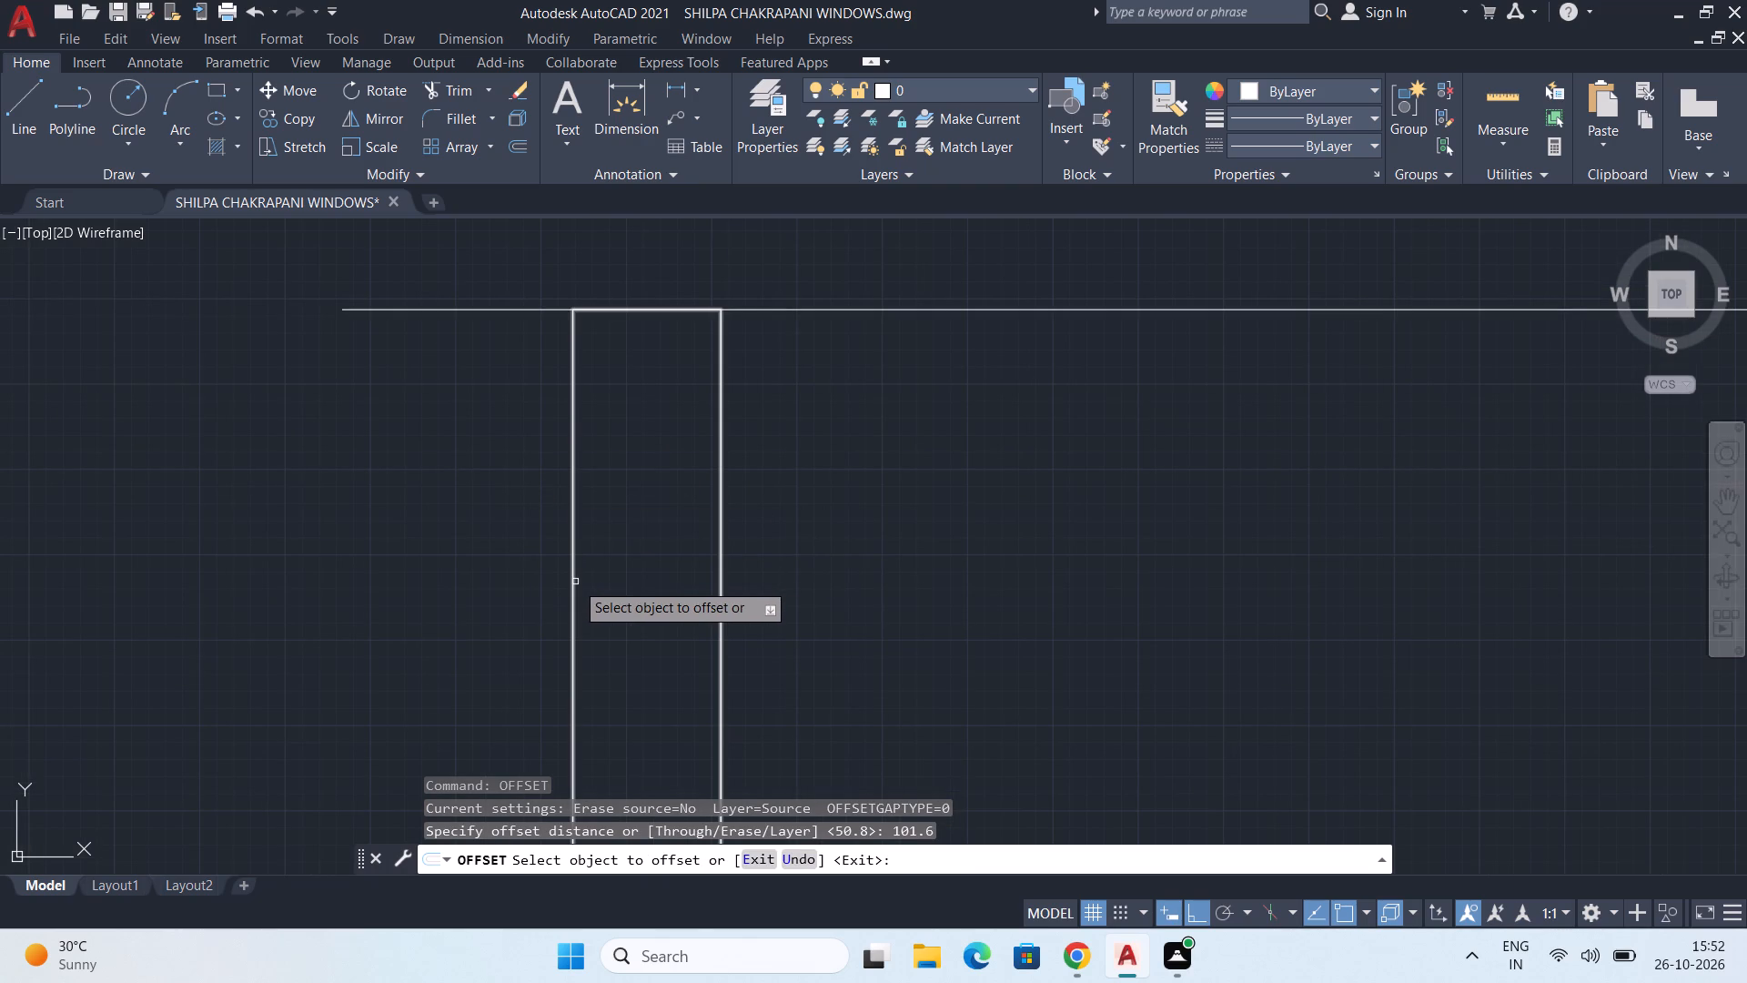
left_click(572, 585)
left_click(609, 580)
Offset the inner rectangle inward by 50.8 to form the window's sash frame.
middle_click_drag(612, 625, 617, 562)
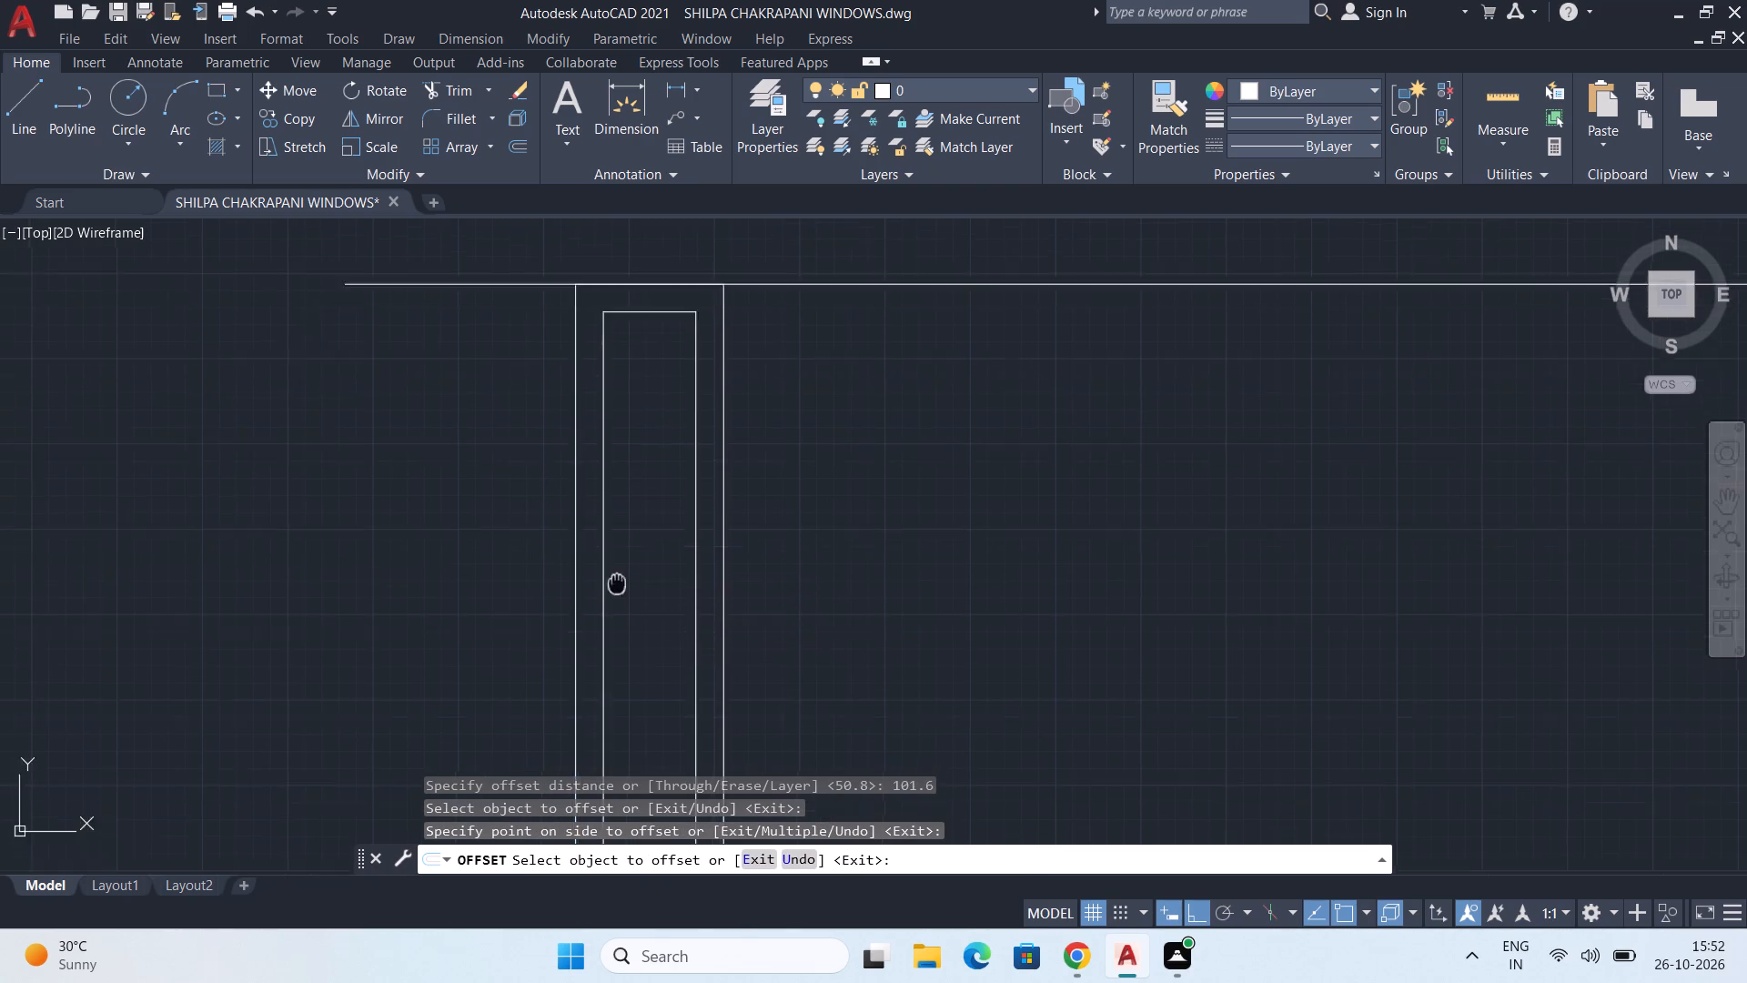
middle_click_drag(617, 562, 611, 471)
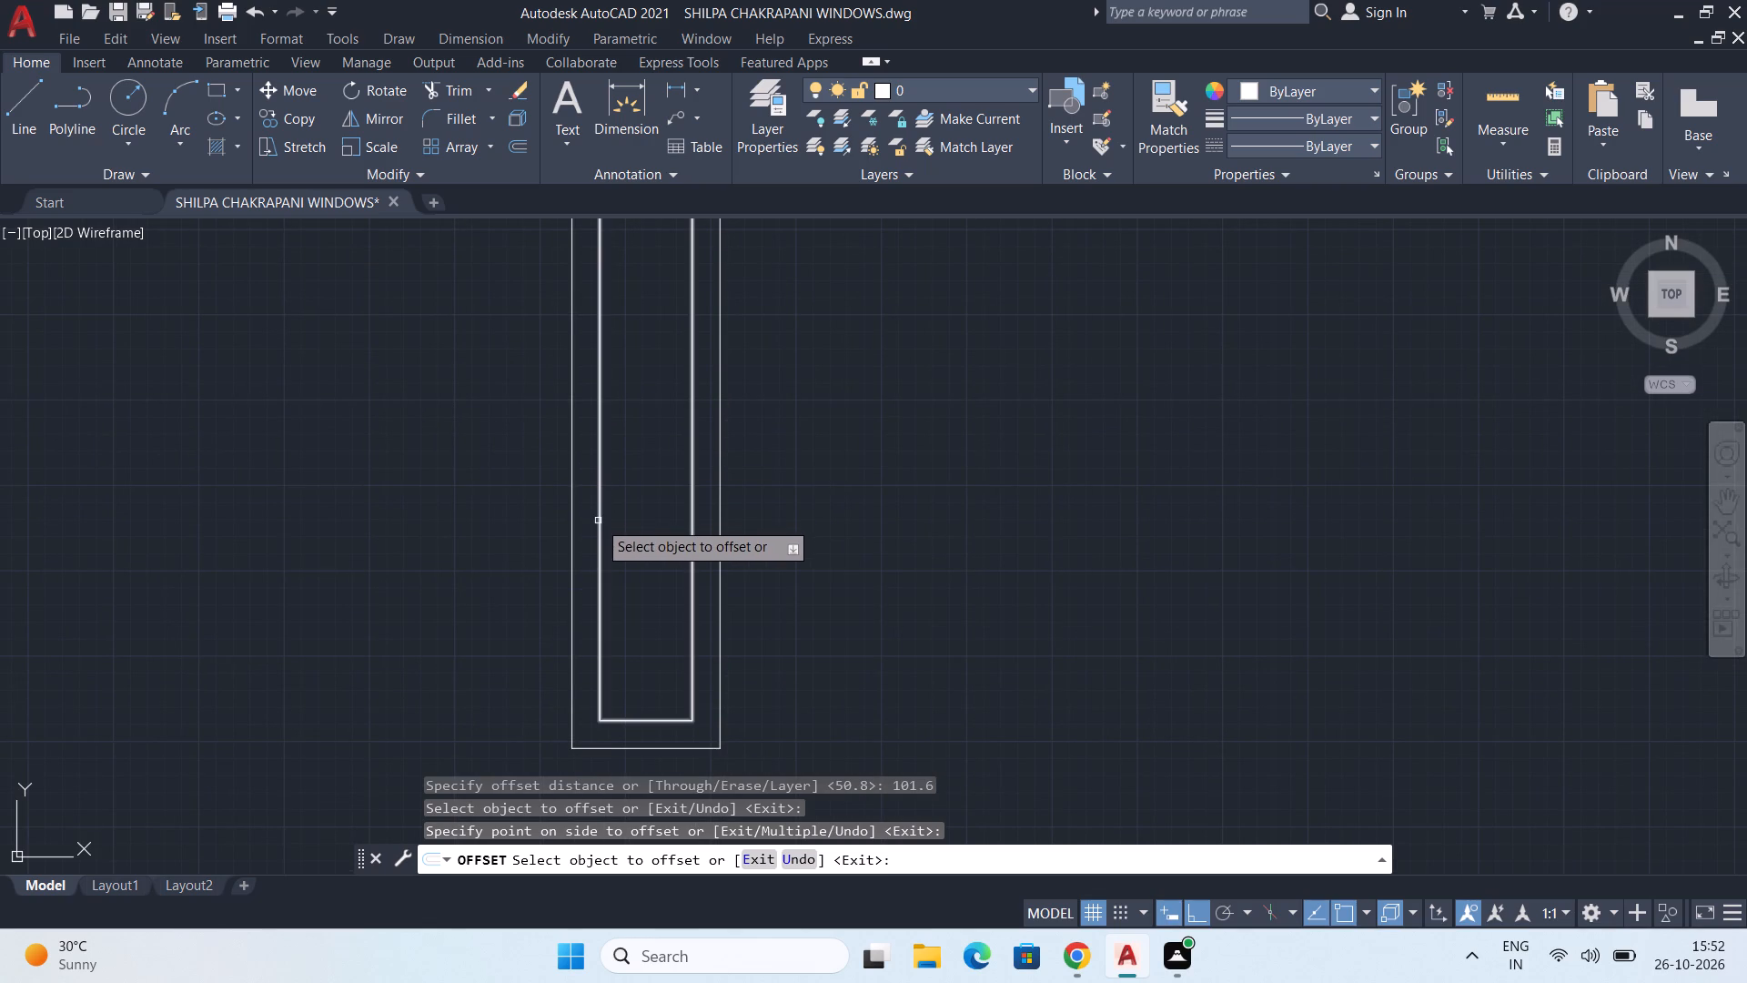
left_click(598, 521)
type("50.8")
key("Return")
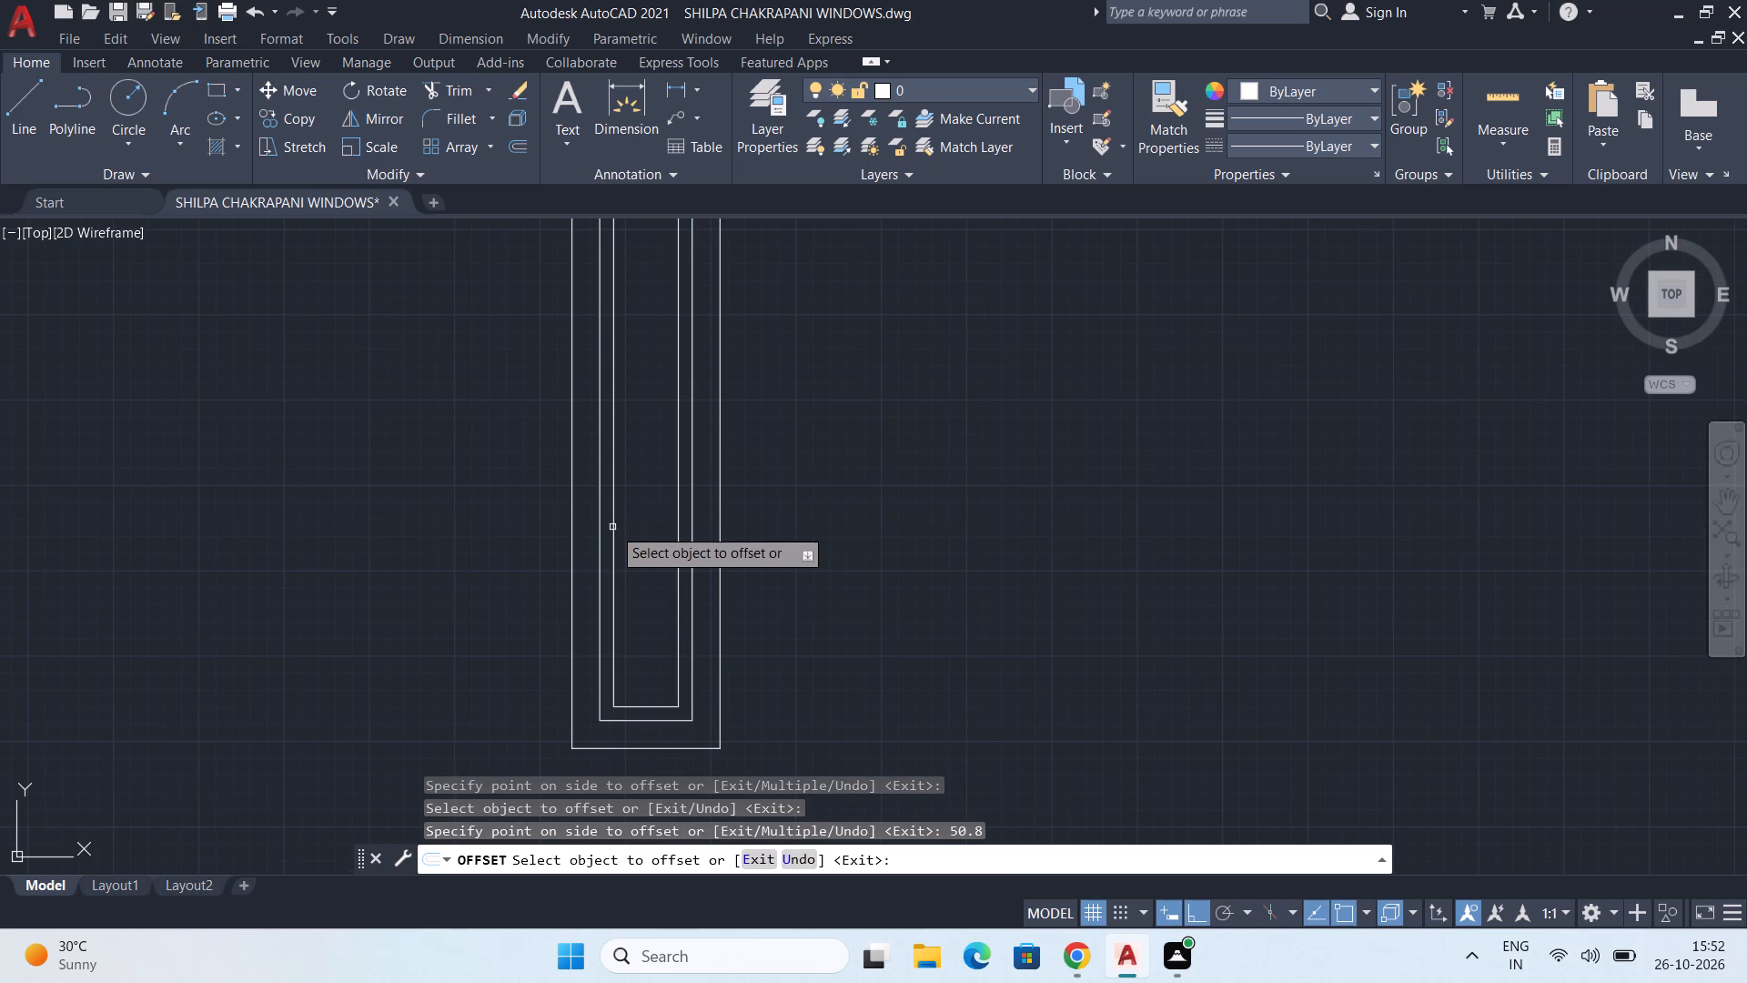
key("space")
Draw a horizontal line across the innermost rectangle of the 542 by 2173 window, joining the midpoints of its two long sides.
scroll(649, 471, "down", 1)
middle_click_drag(628, 517, 621, 575)
key("l")
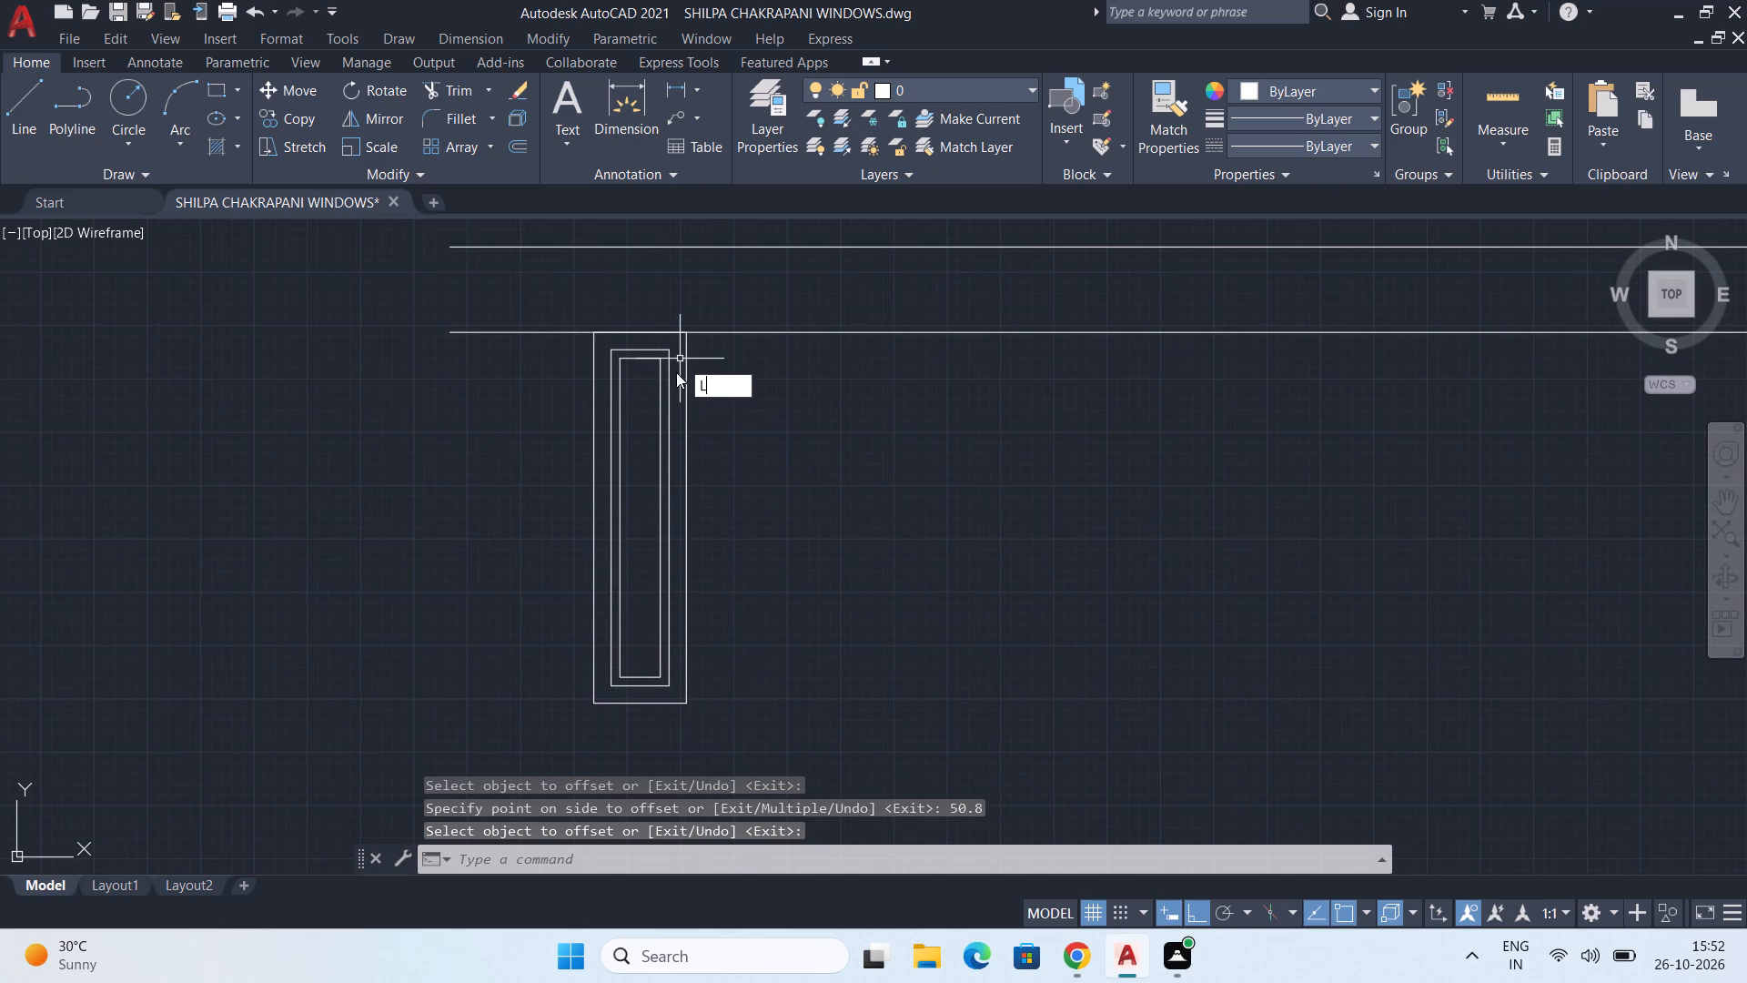
key("Return")
scroll(678, 577, "up", 2)
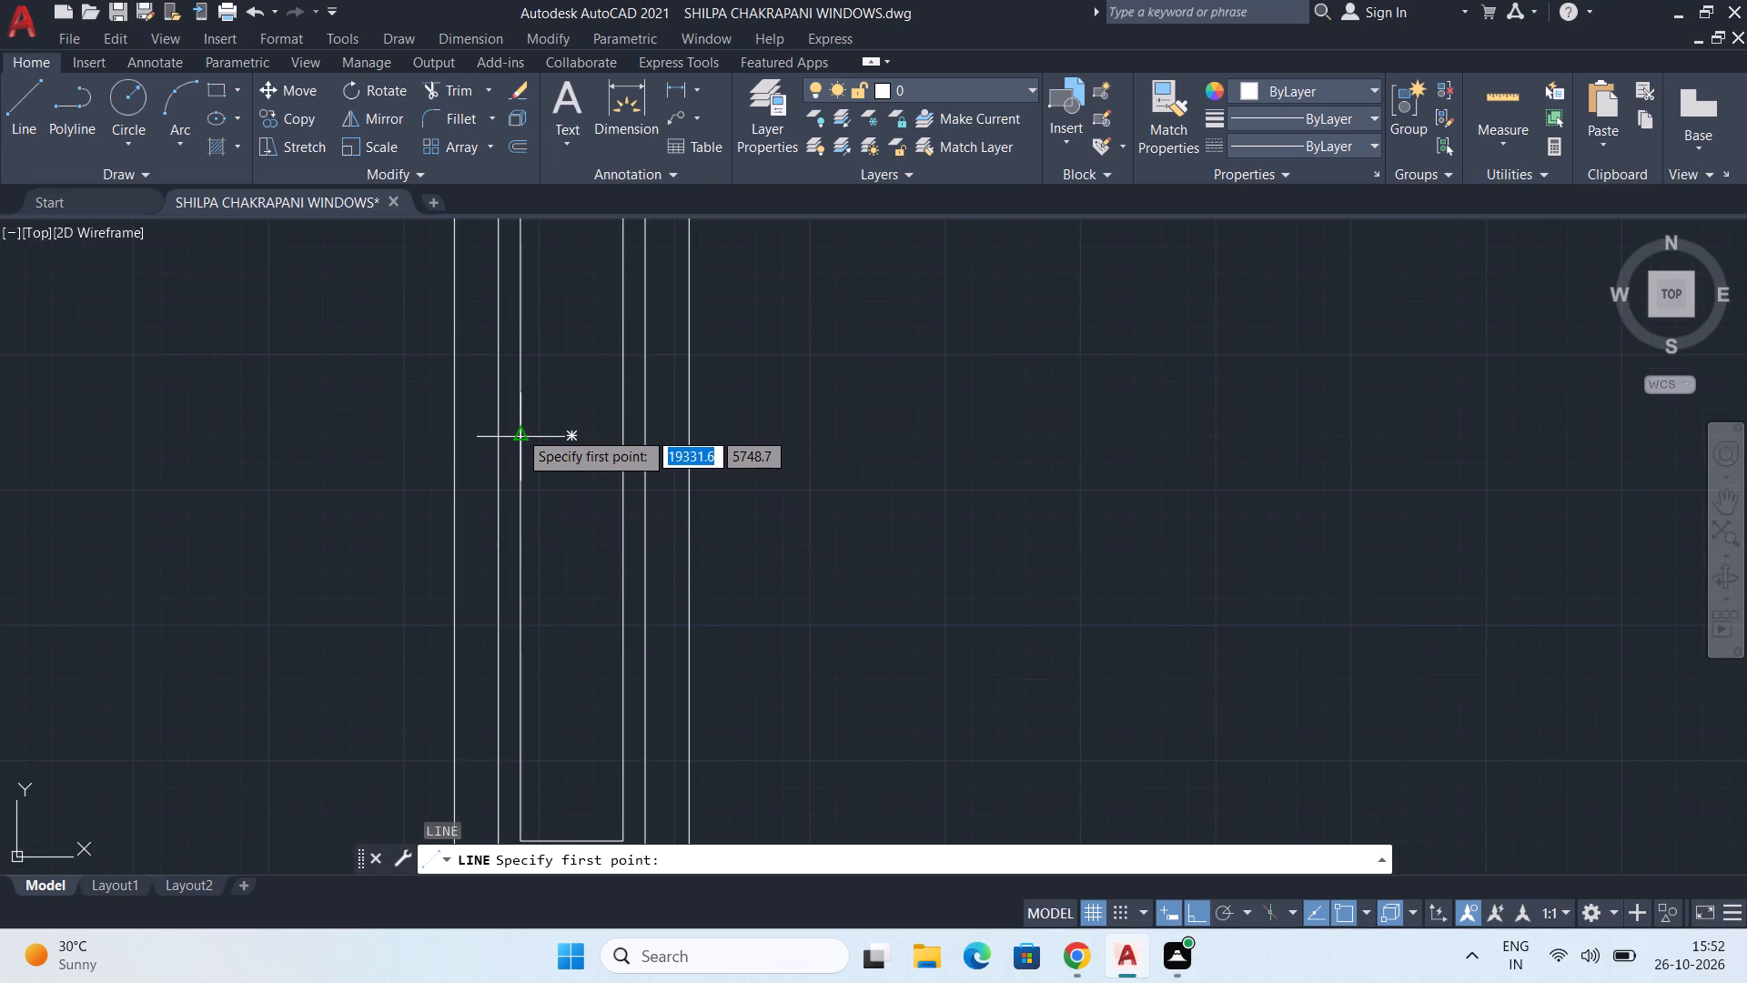
left_click(518, 438)
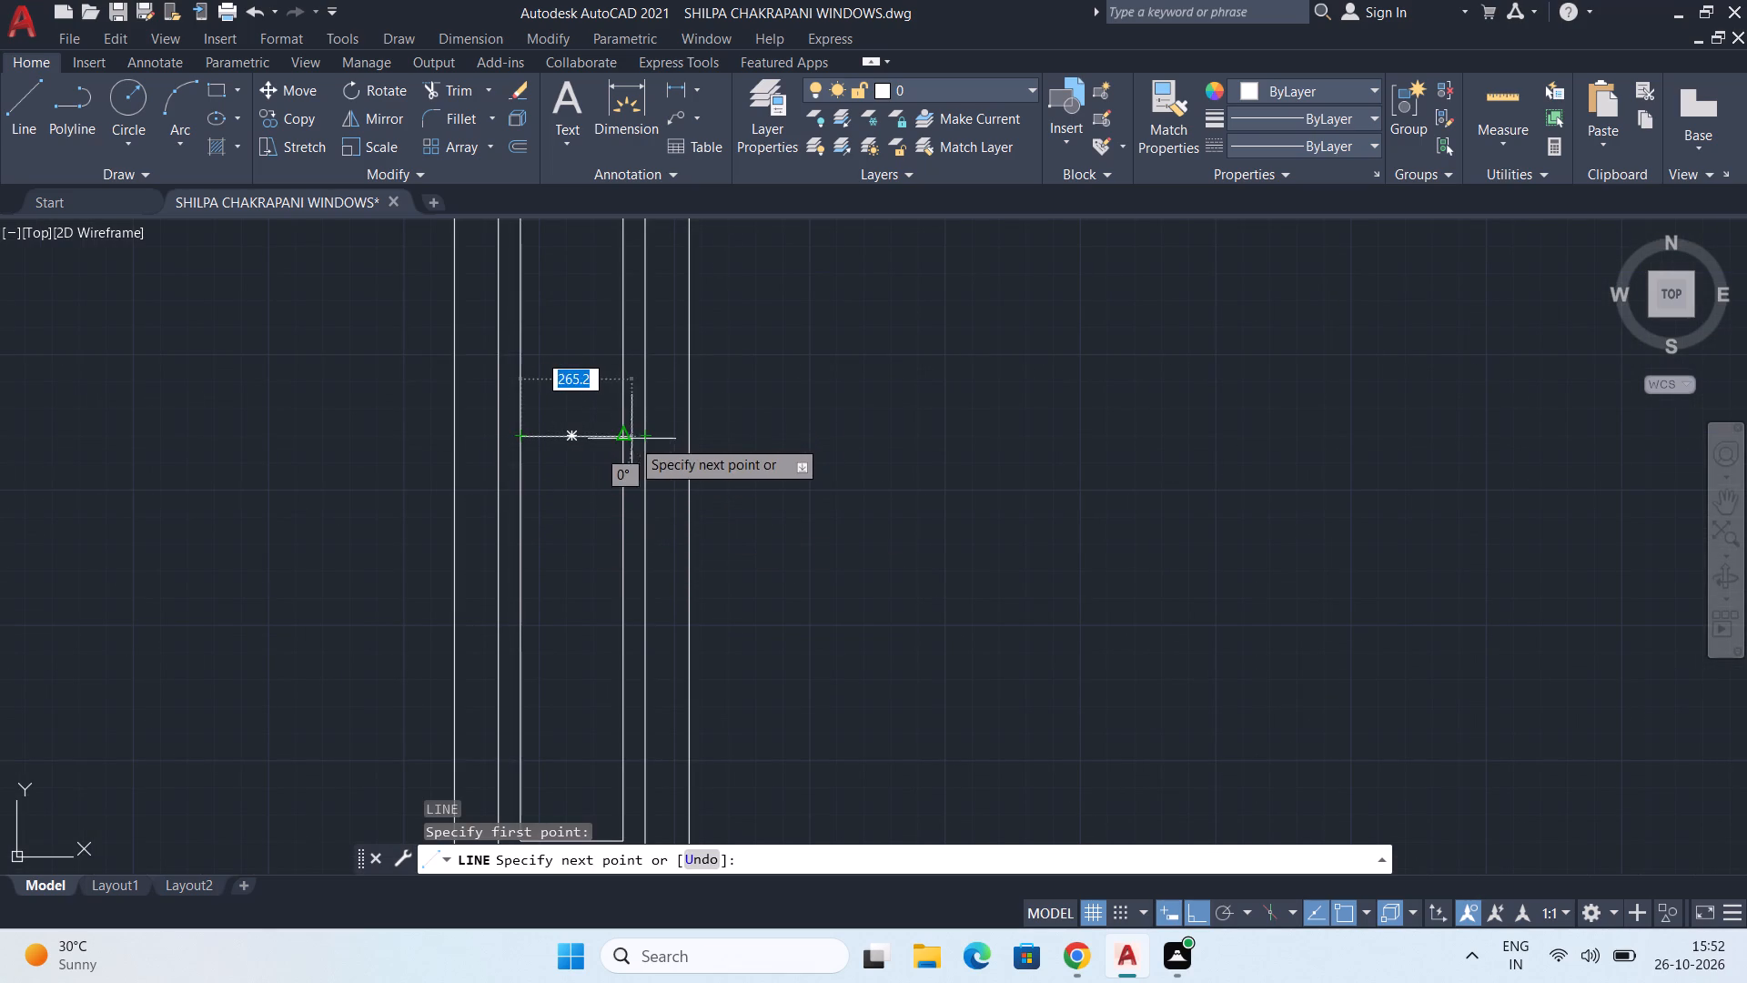
left_click(619, 441)
key("Escape")
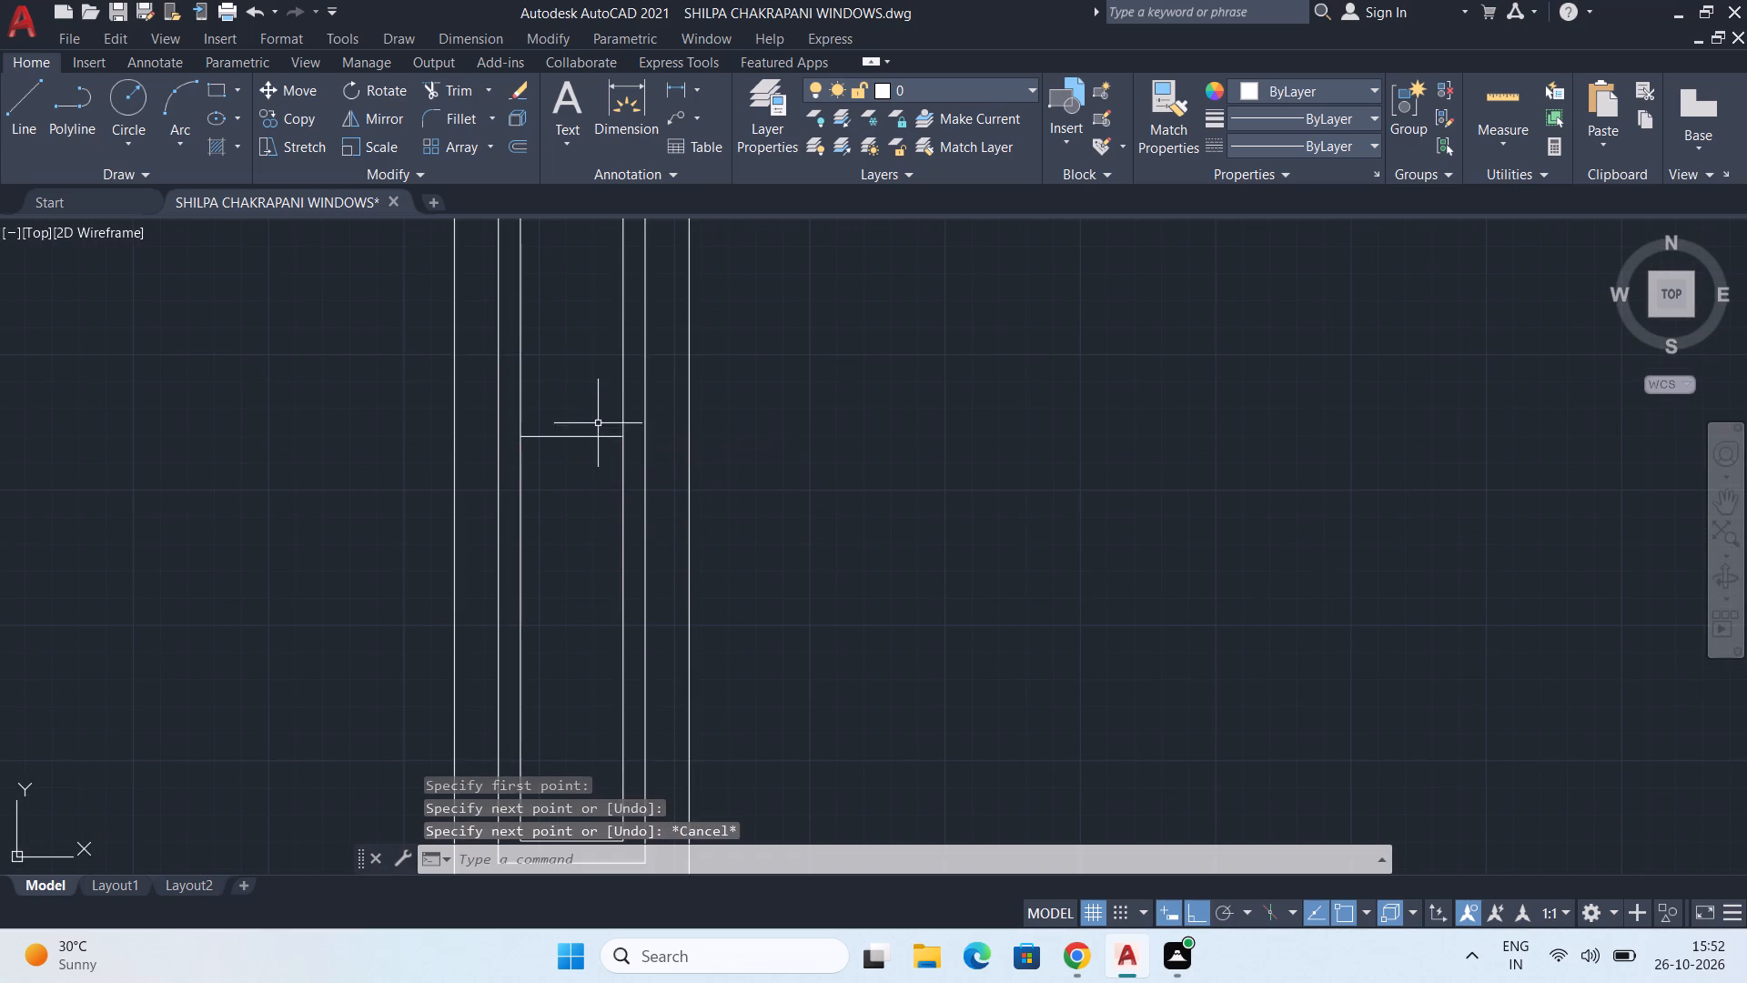
Draw two corner-to-corner diagonal lines crossing the upper pane, above the mid-height line of the new window.
scroll(598, 423, "down", 2)
middle_click_drag(609, 519, 635, 598)
middle_click(641, 573)
key("l")
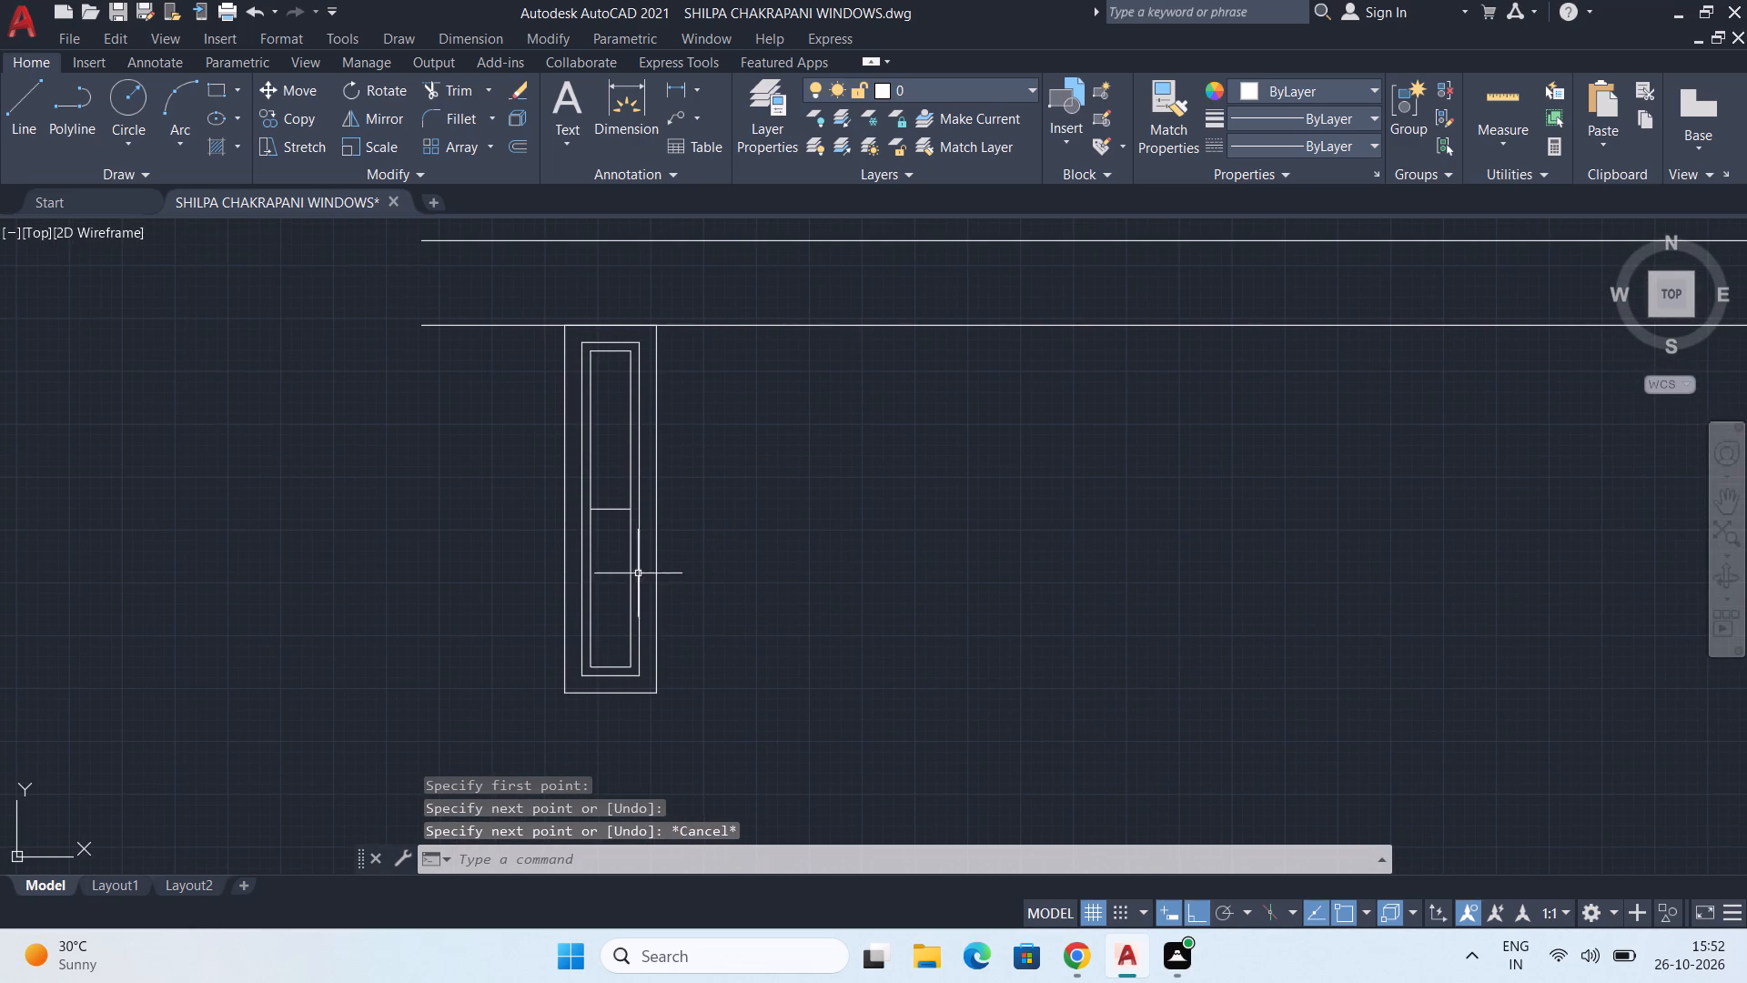
key("Return")
scroll(639, 430, "up", 1)
middle_click_drag(641, 333, 642, 434)
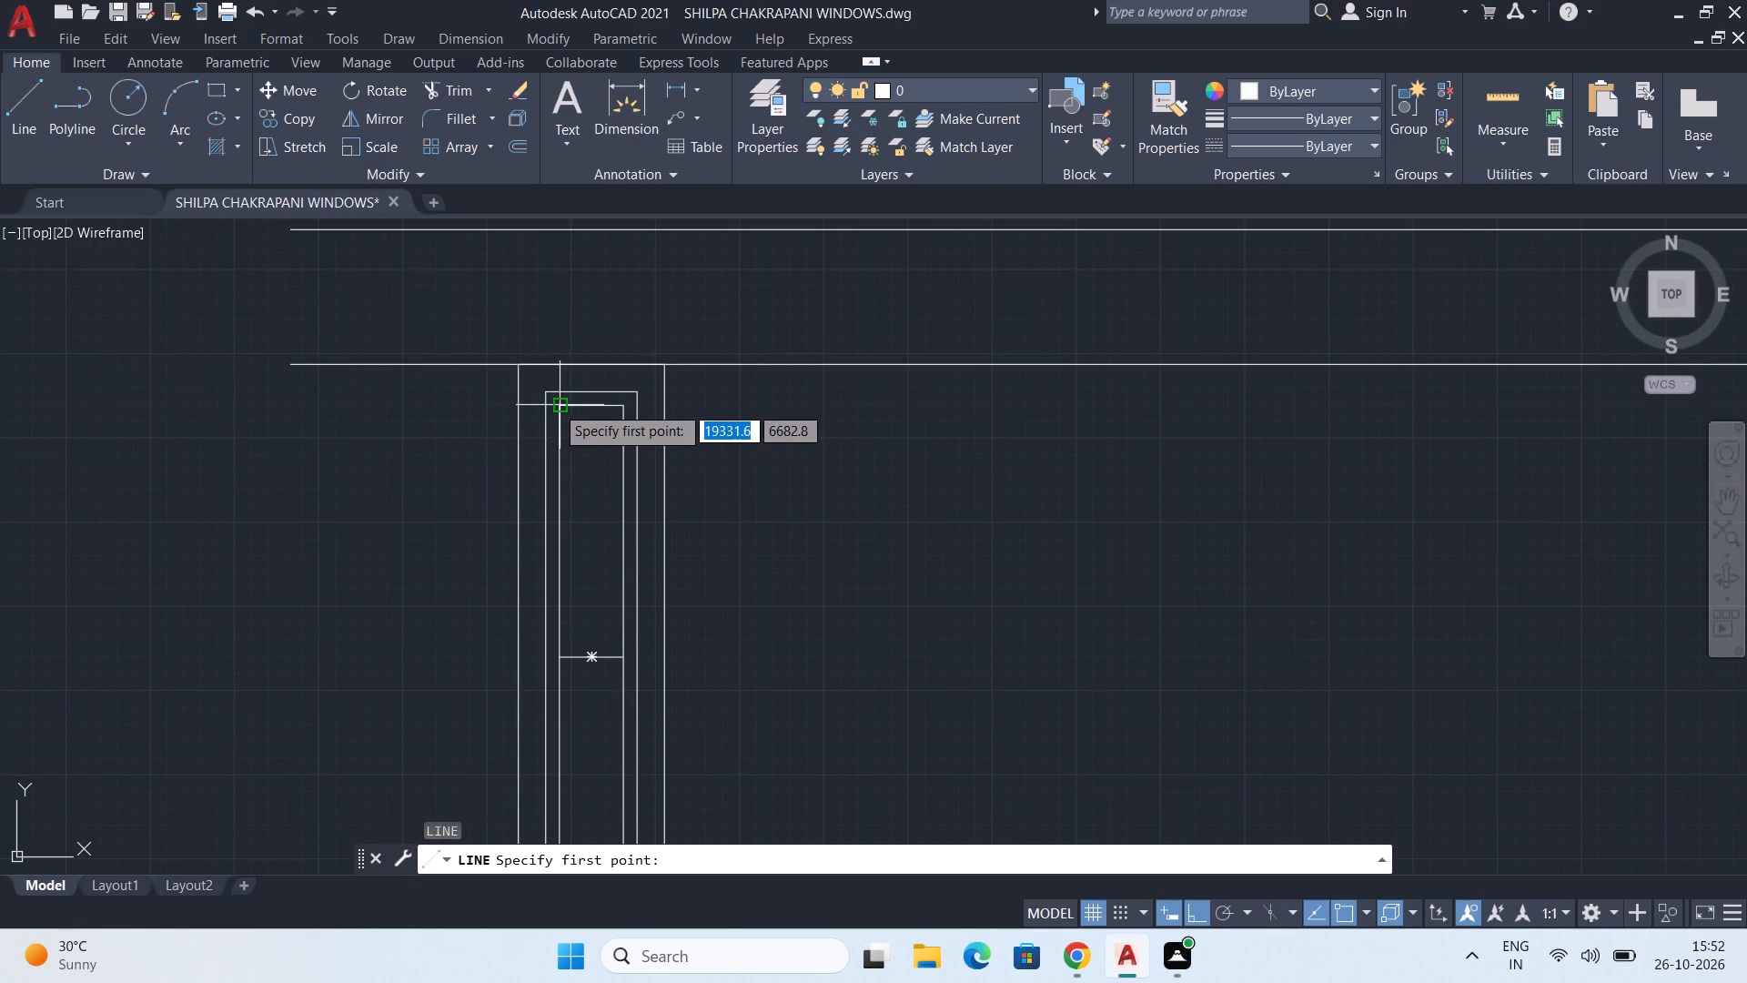
left_click(556, 408)
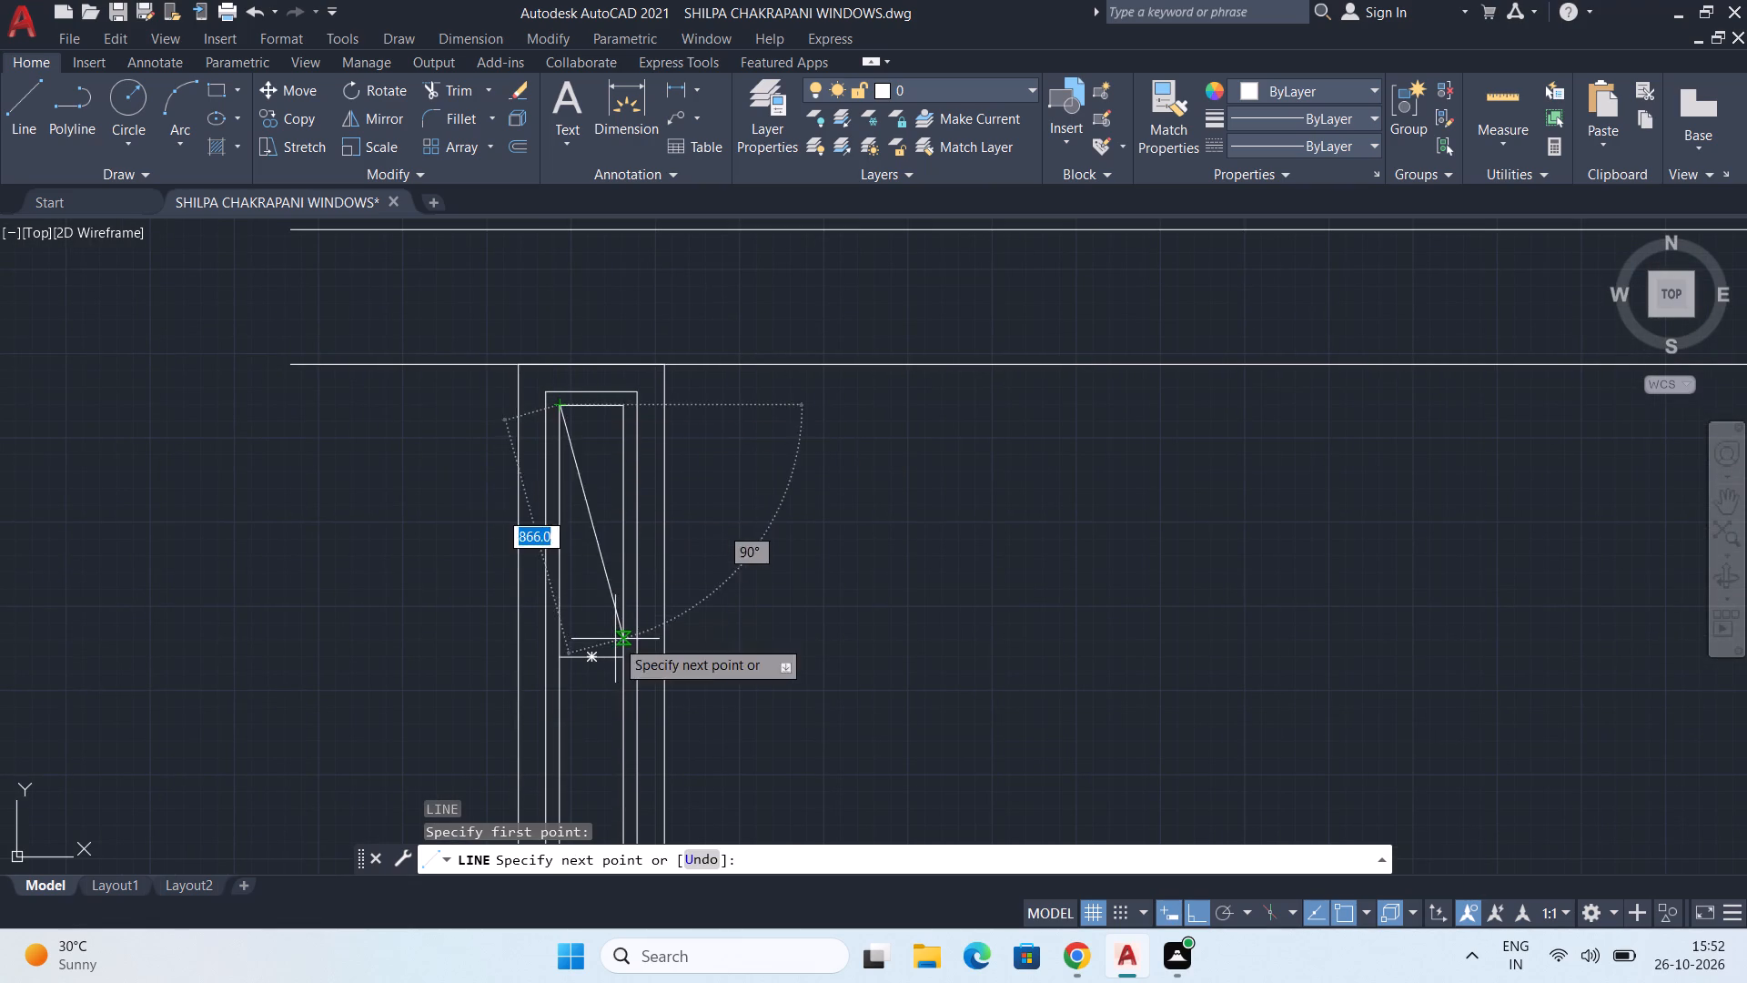
middle_click_drag(615, 639, 624, 590)
left_click(626, 606)
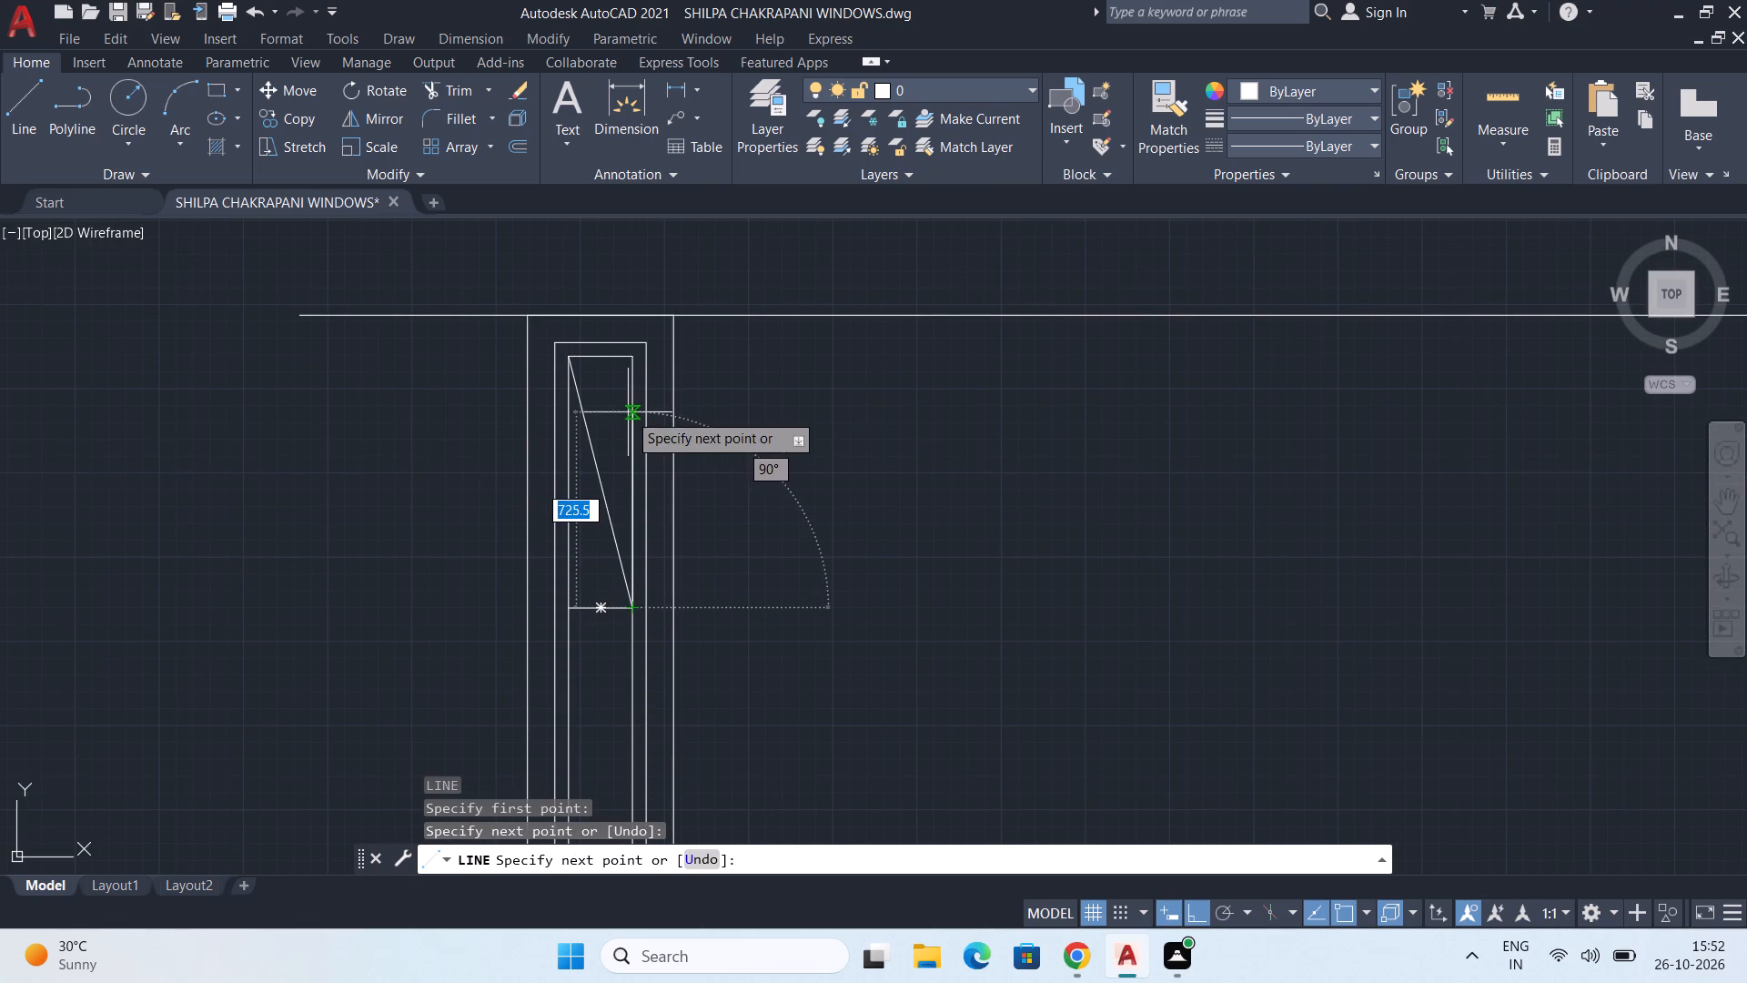
key("Escape")
key("space")
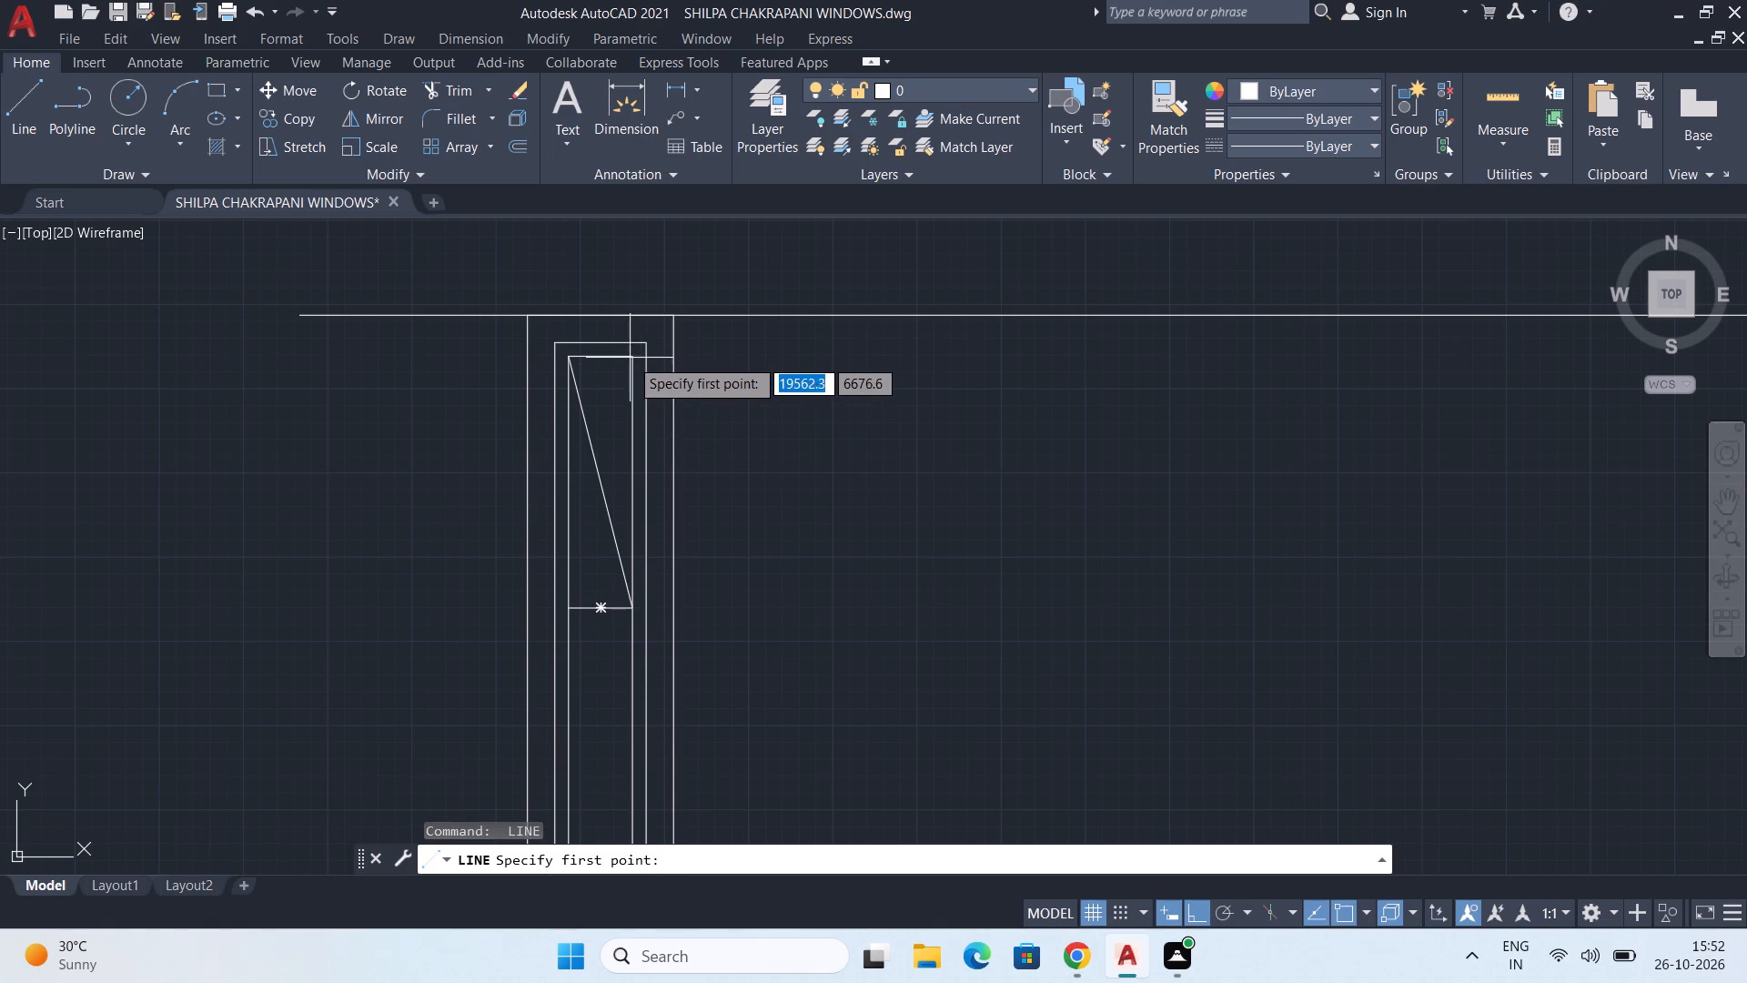
left_click(628, 361)
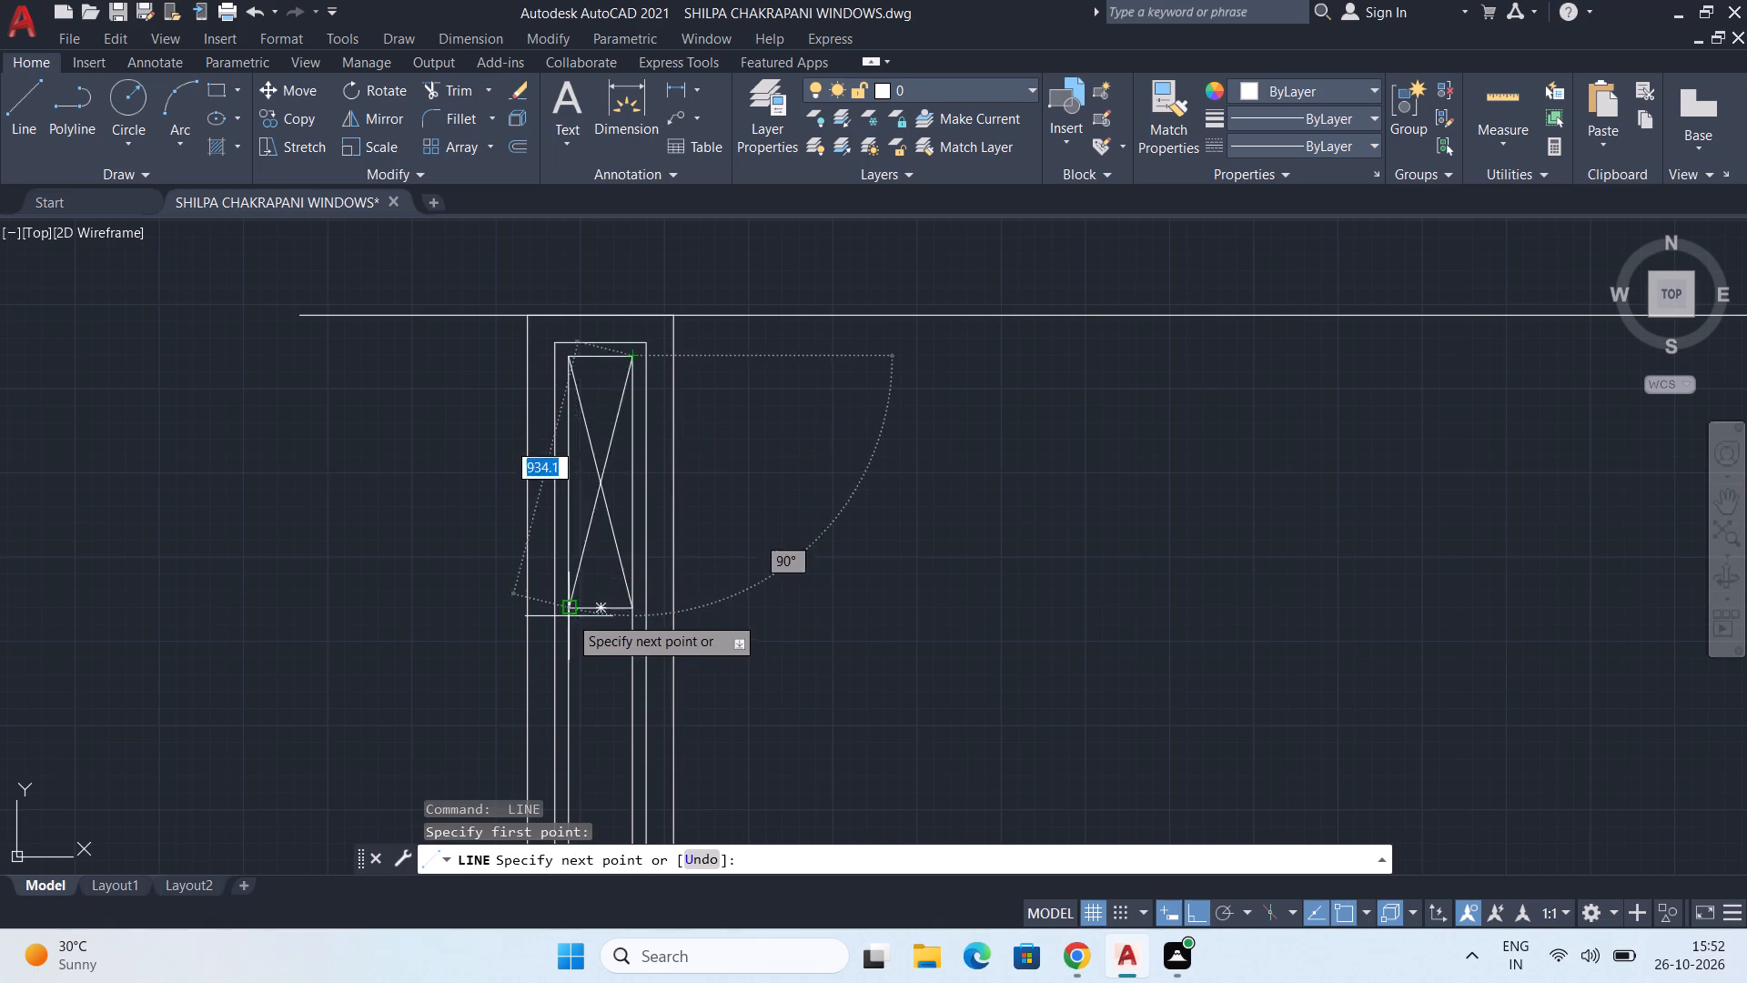
scroll(572, 609, "up", 2)
left_click(560, 610)
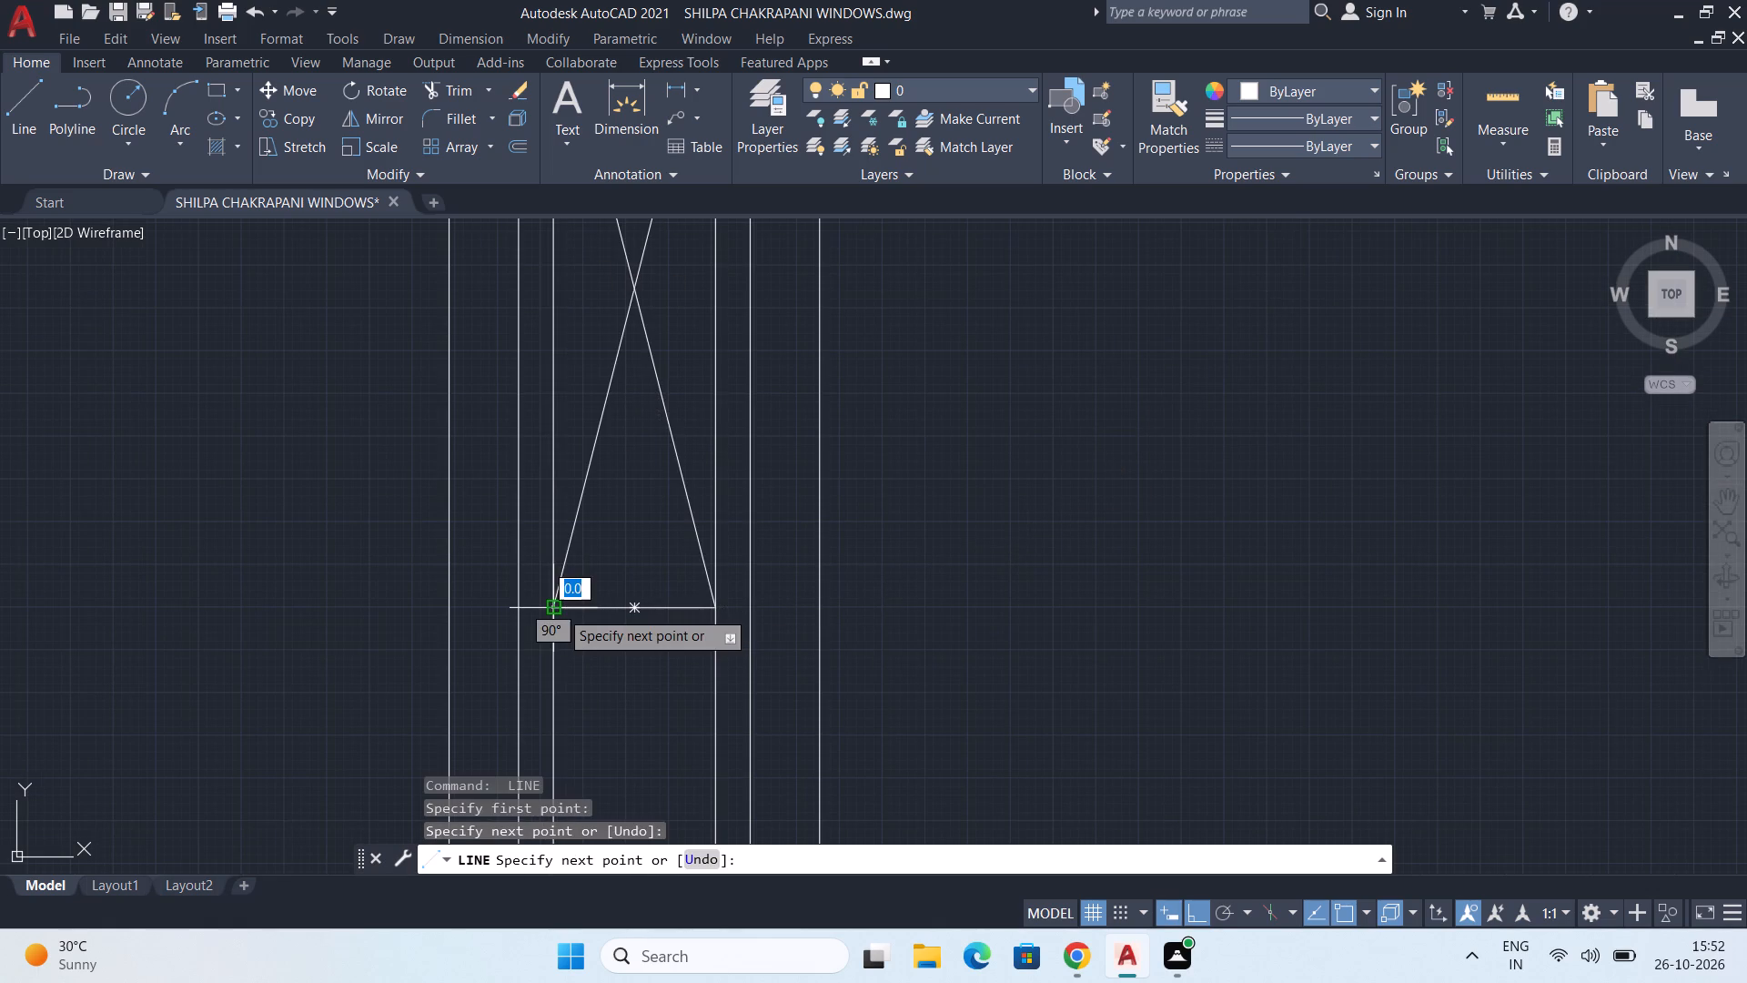
key("Escape")
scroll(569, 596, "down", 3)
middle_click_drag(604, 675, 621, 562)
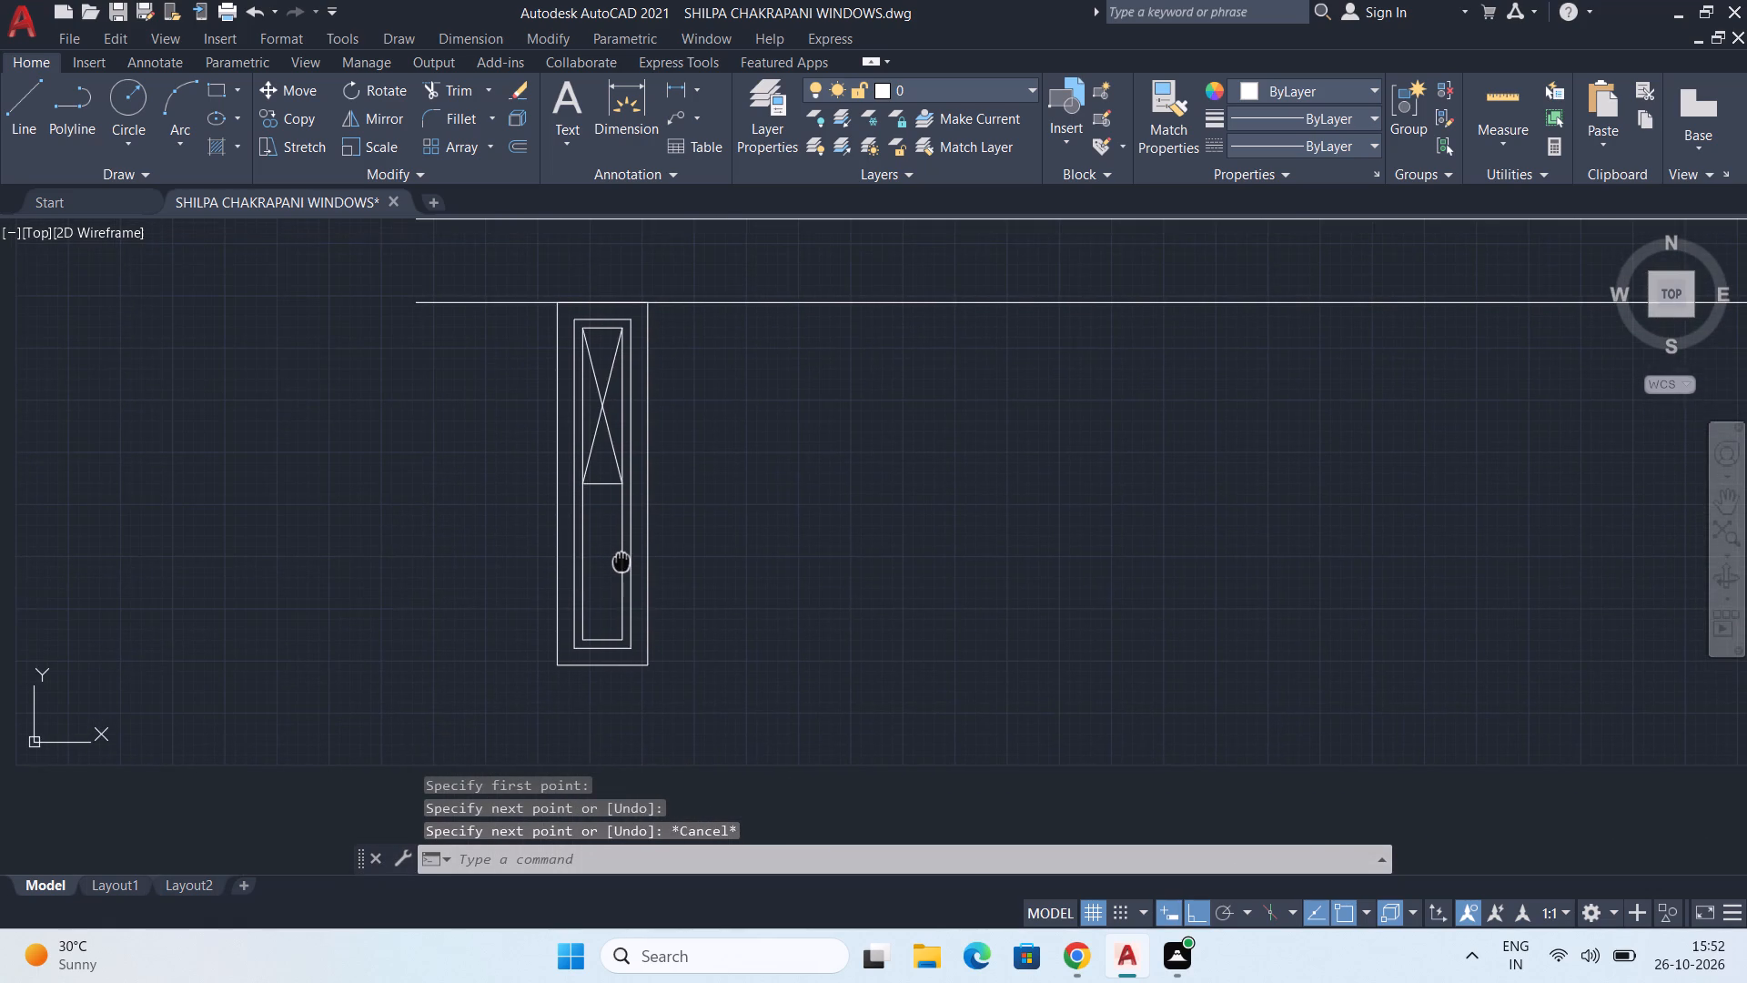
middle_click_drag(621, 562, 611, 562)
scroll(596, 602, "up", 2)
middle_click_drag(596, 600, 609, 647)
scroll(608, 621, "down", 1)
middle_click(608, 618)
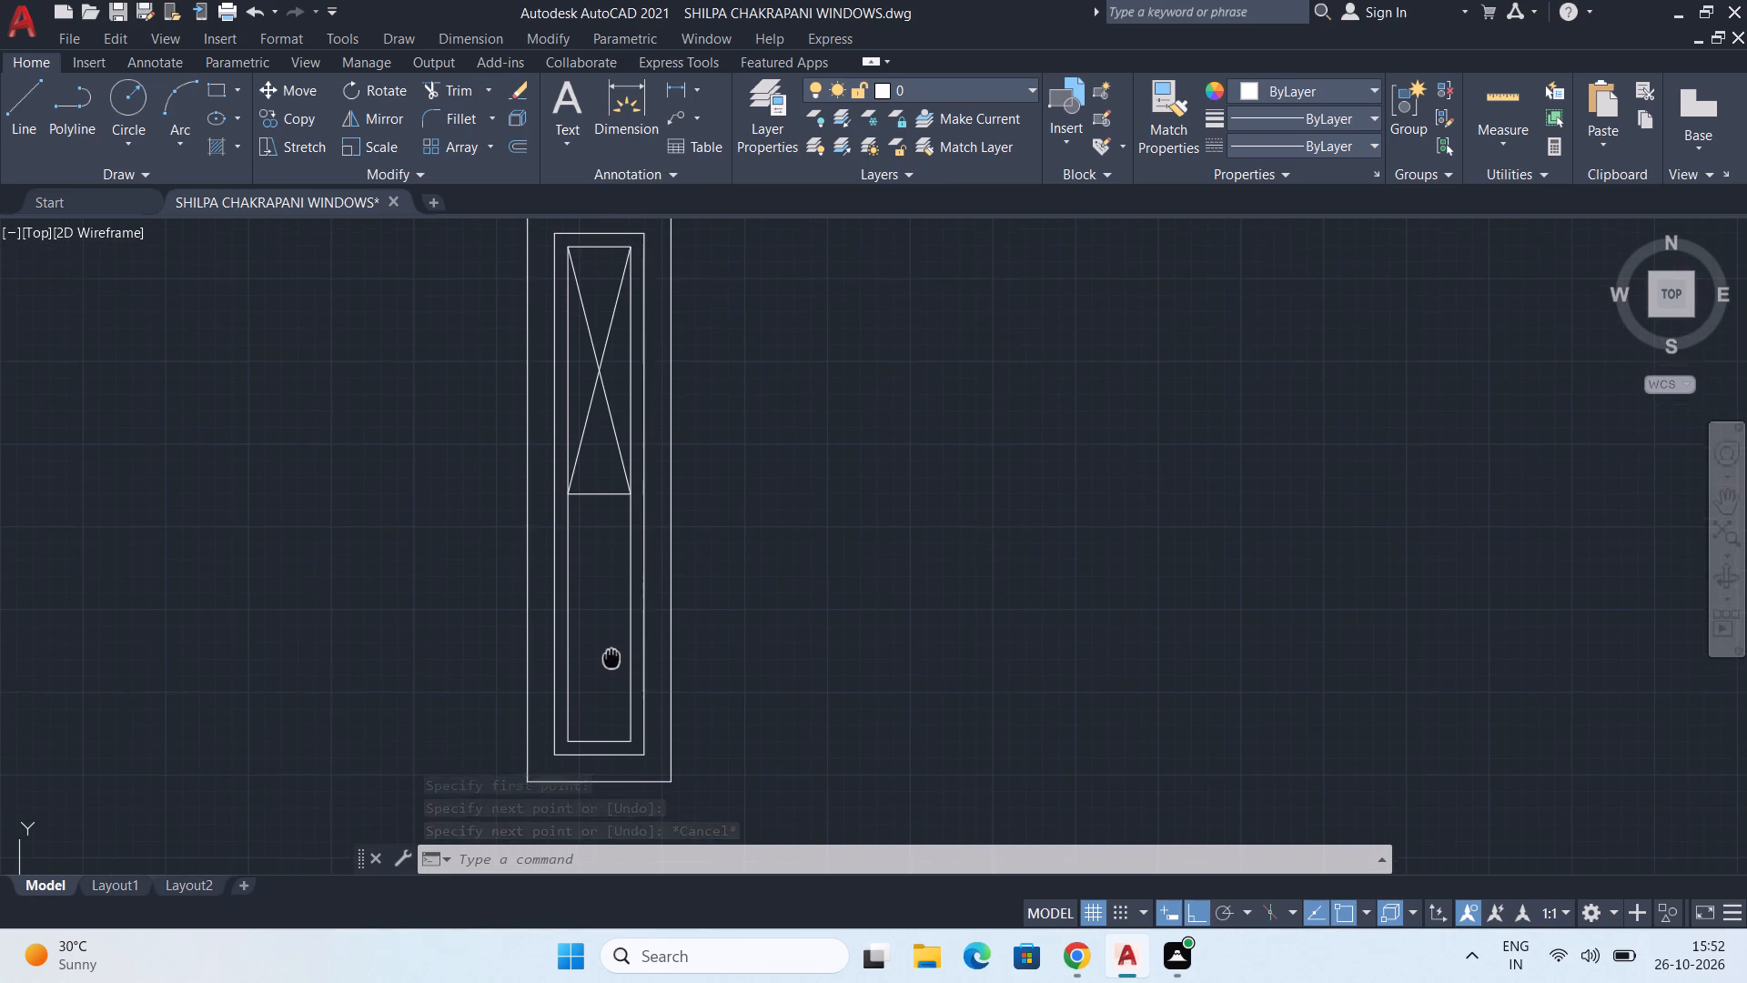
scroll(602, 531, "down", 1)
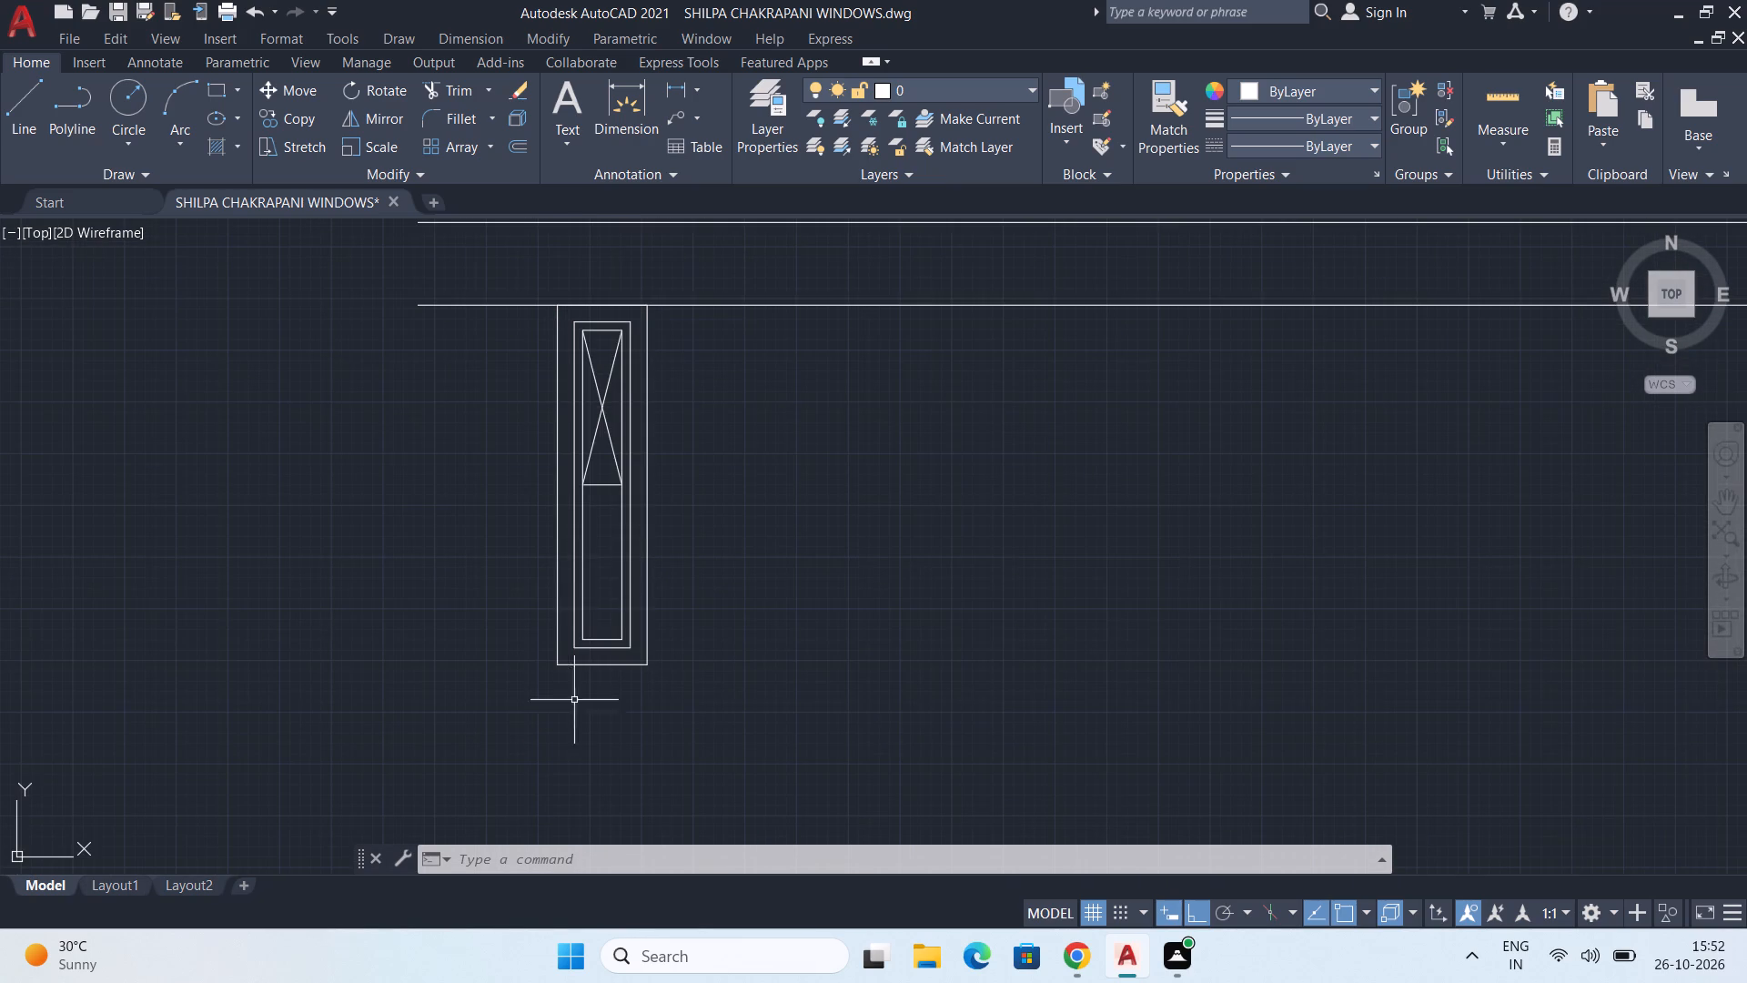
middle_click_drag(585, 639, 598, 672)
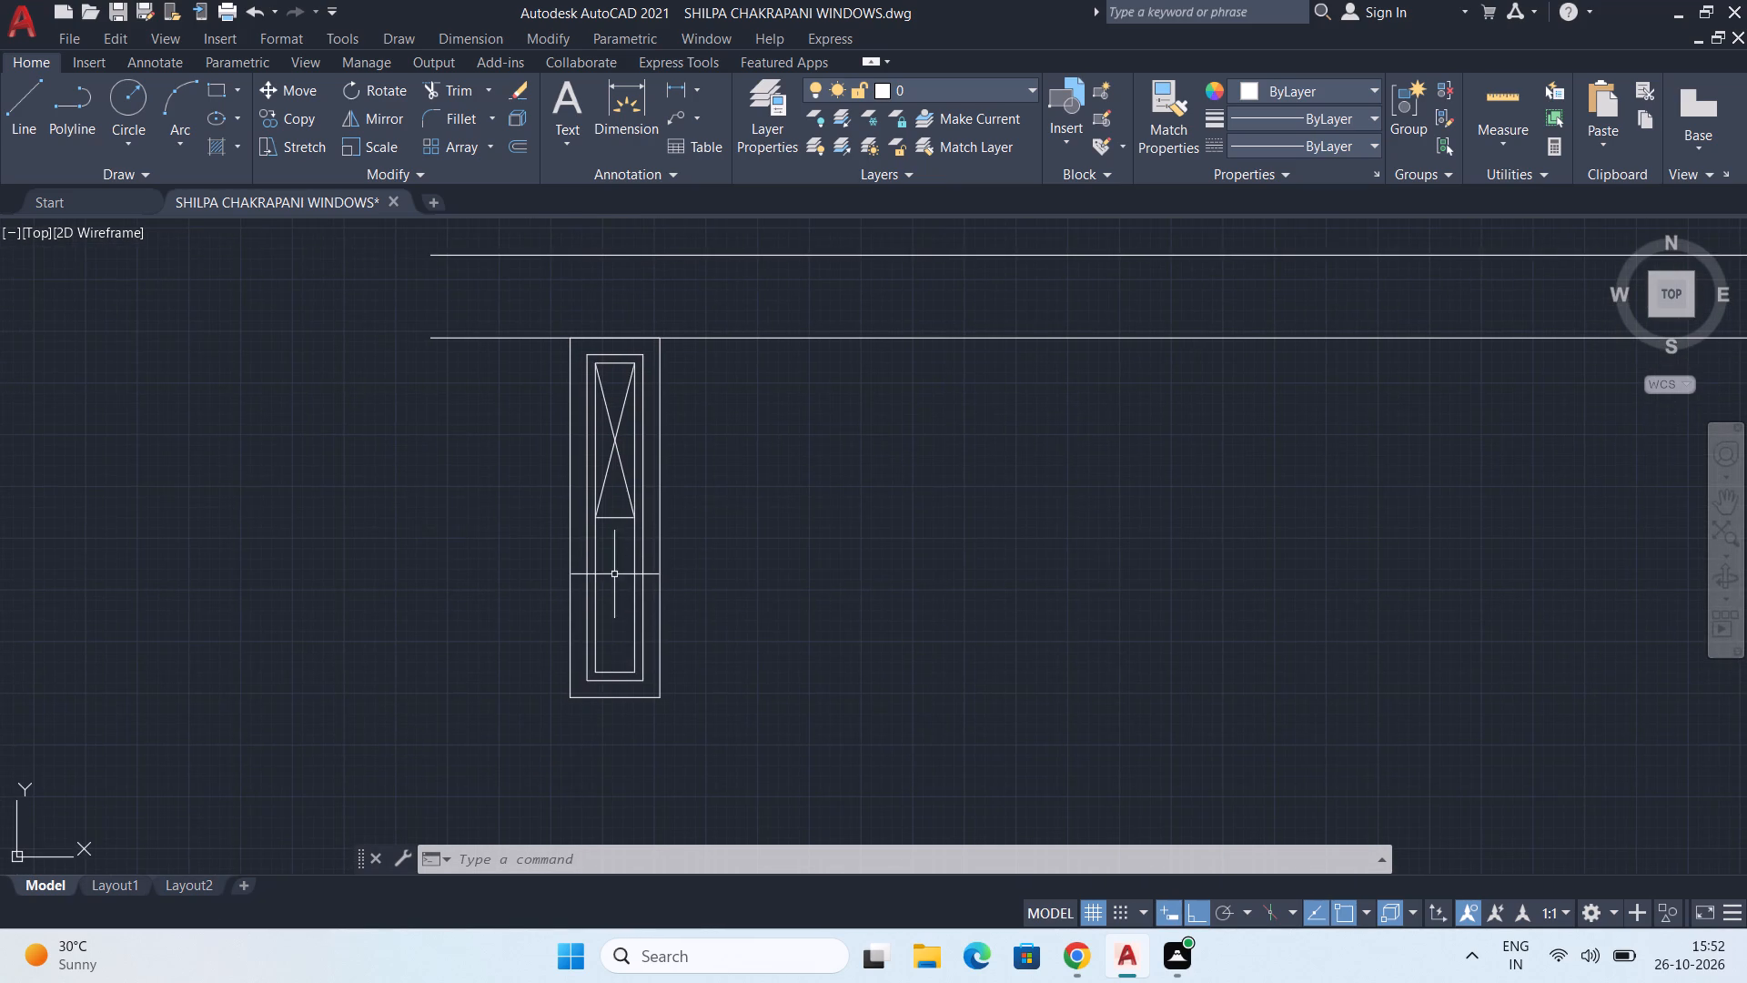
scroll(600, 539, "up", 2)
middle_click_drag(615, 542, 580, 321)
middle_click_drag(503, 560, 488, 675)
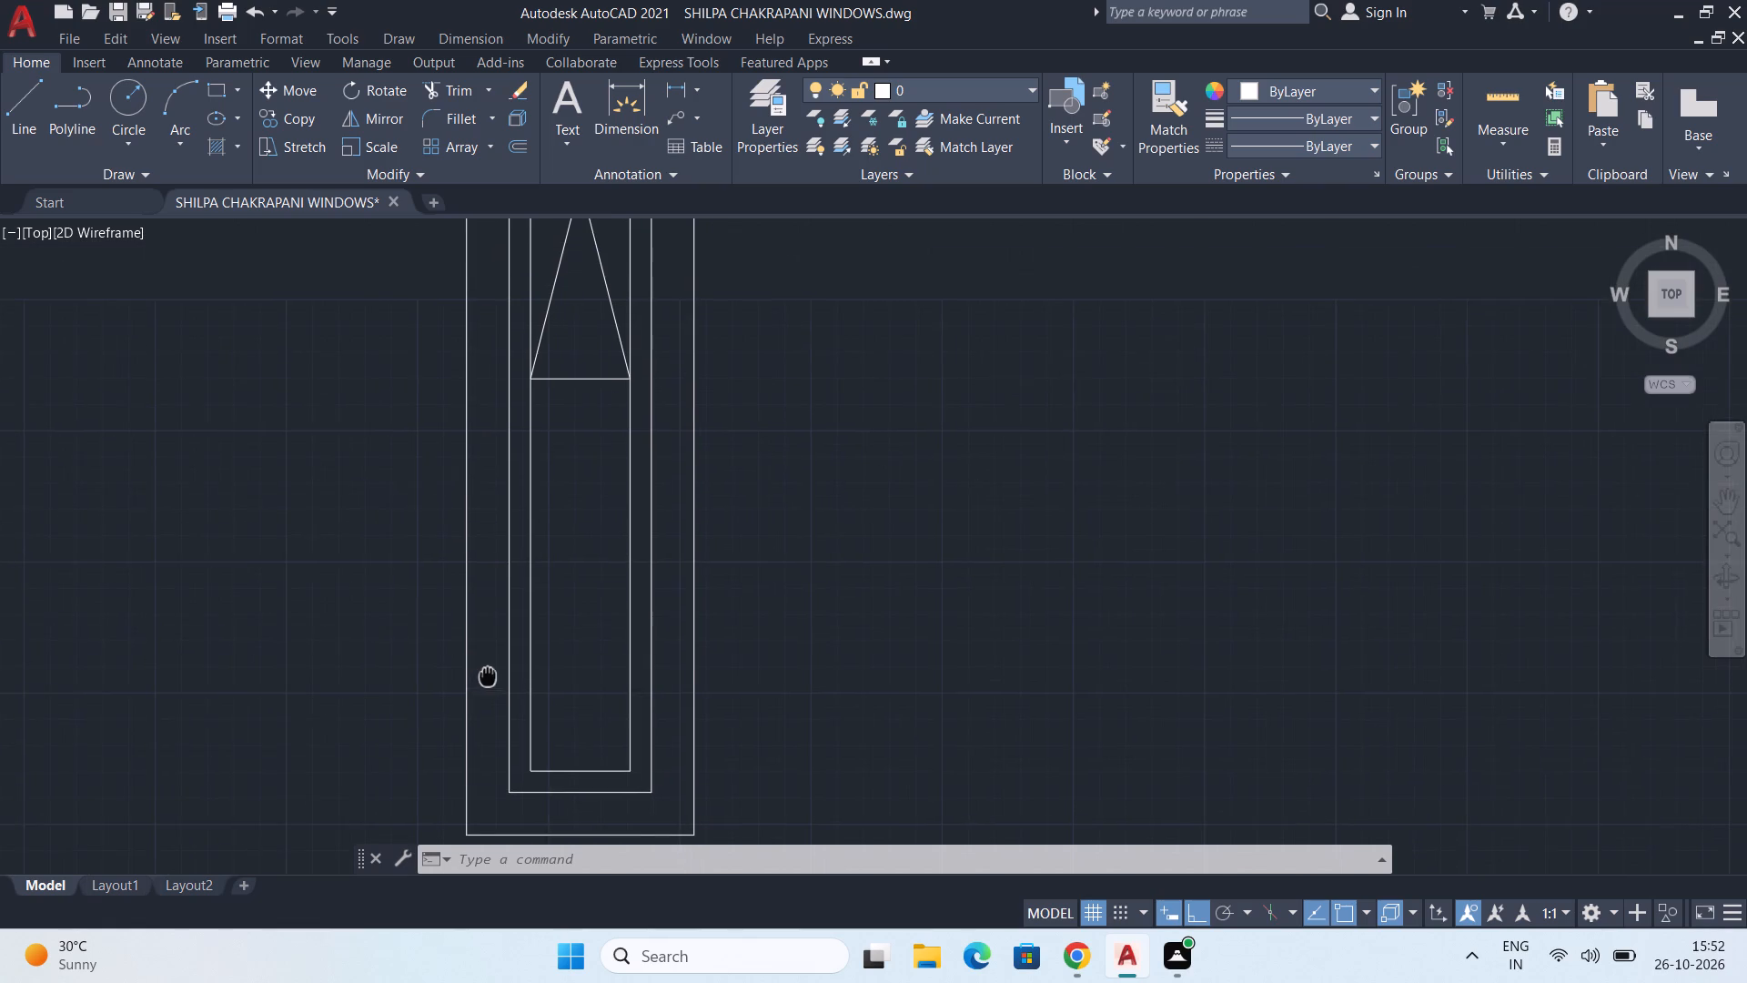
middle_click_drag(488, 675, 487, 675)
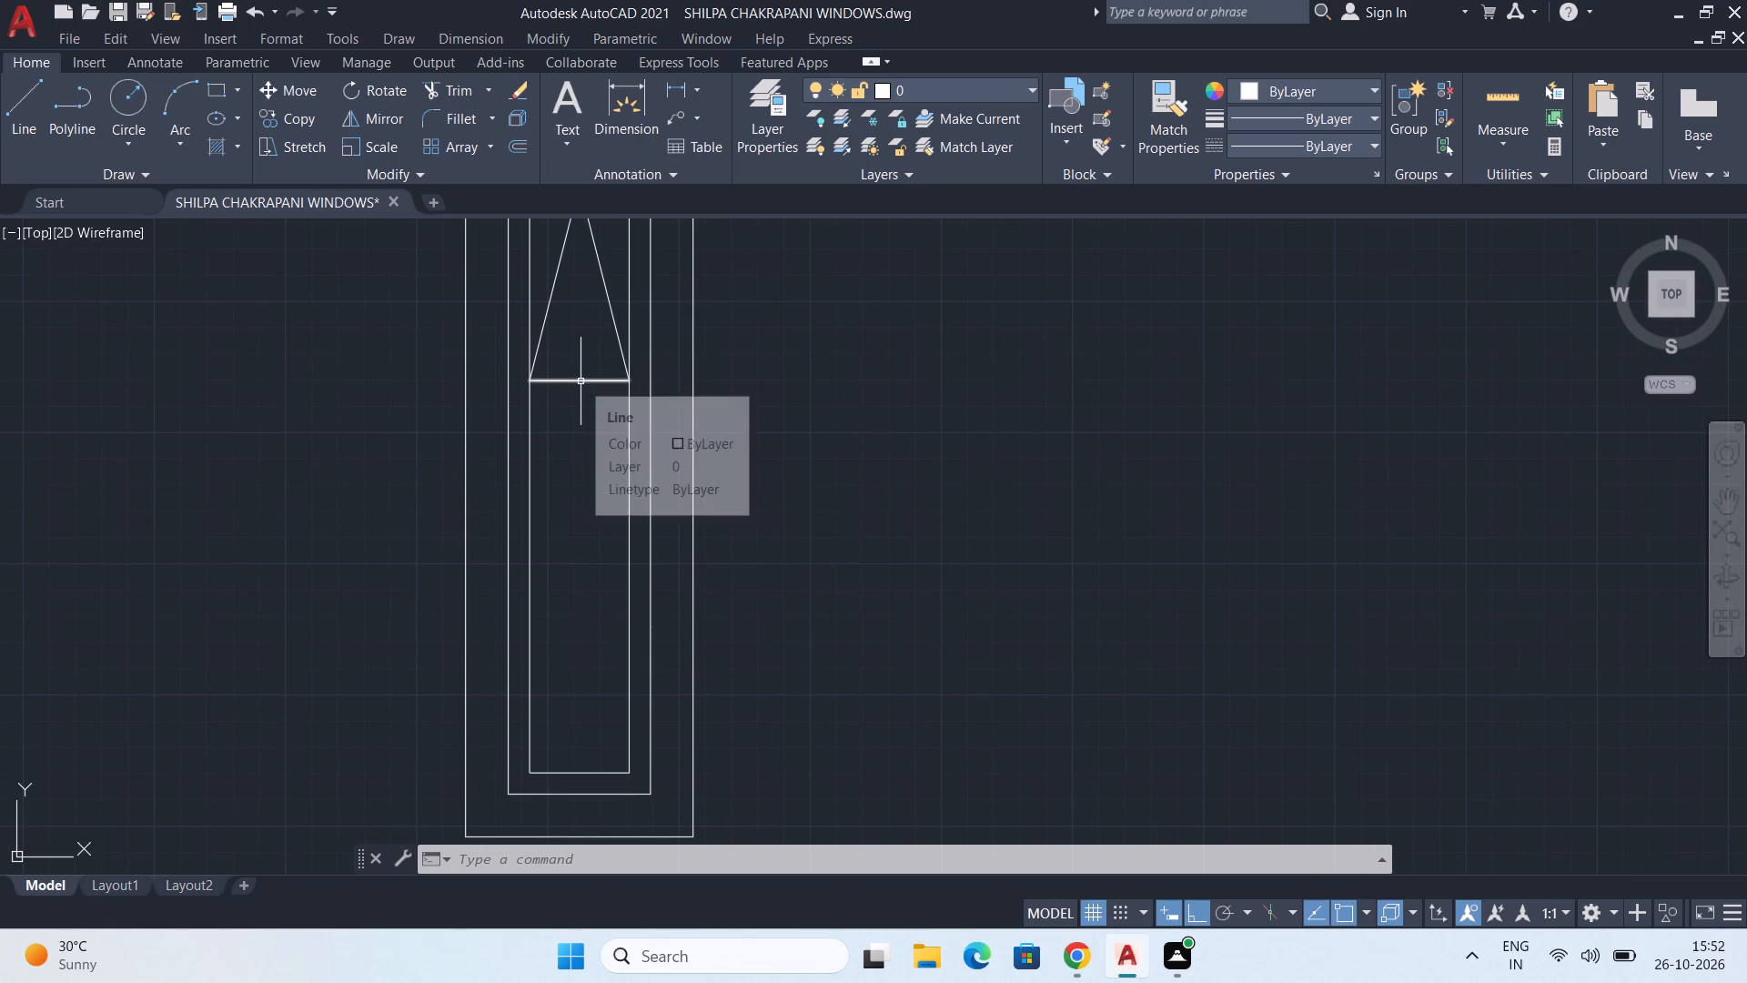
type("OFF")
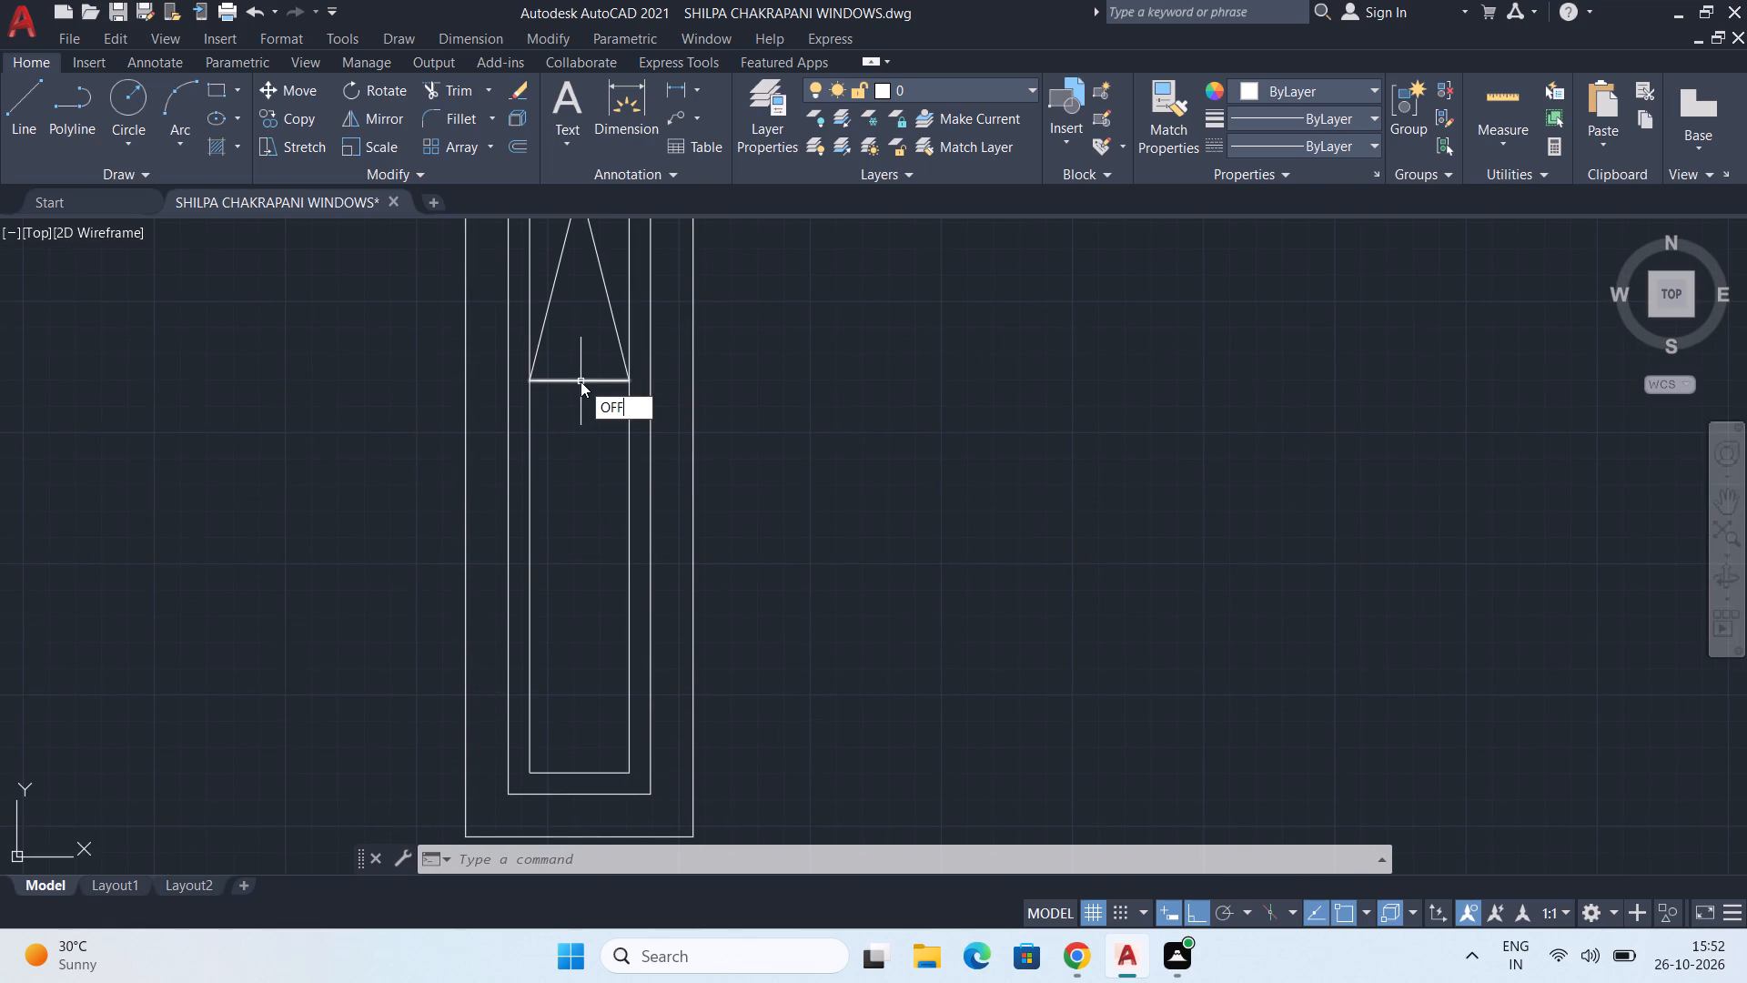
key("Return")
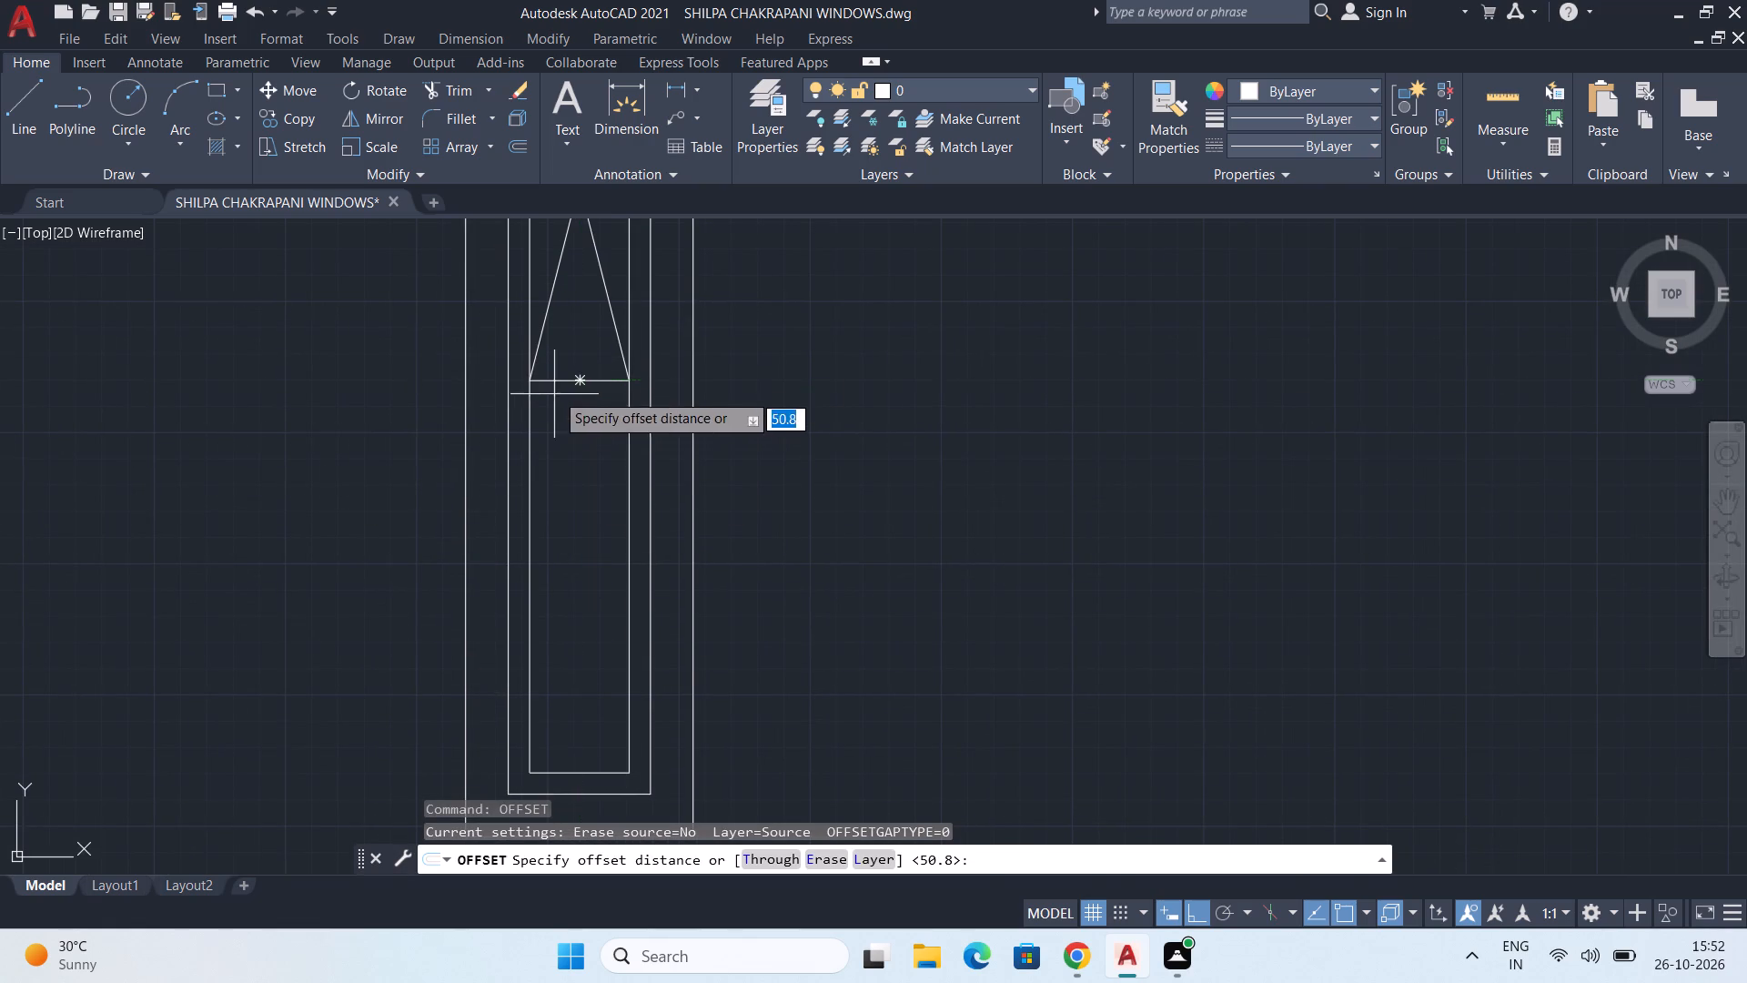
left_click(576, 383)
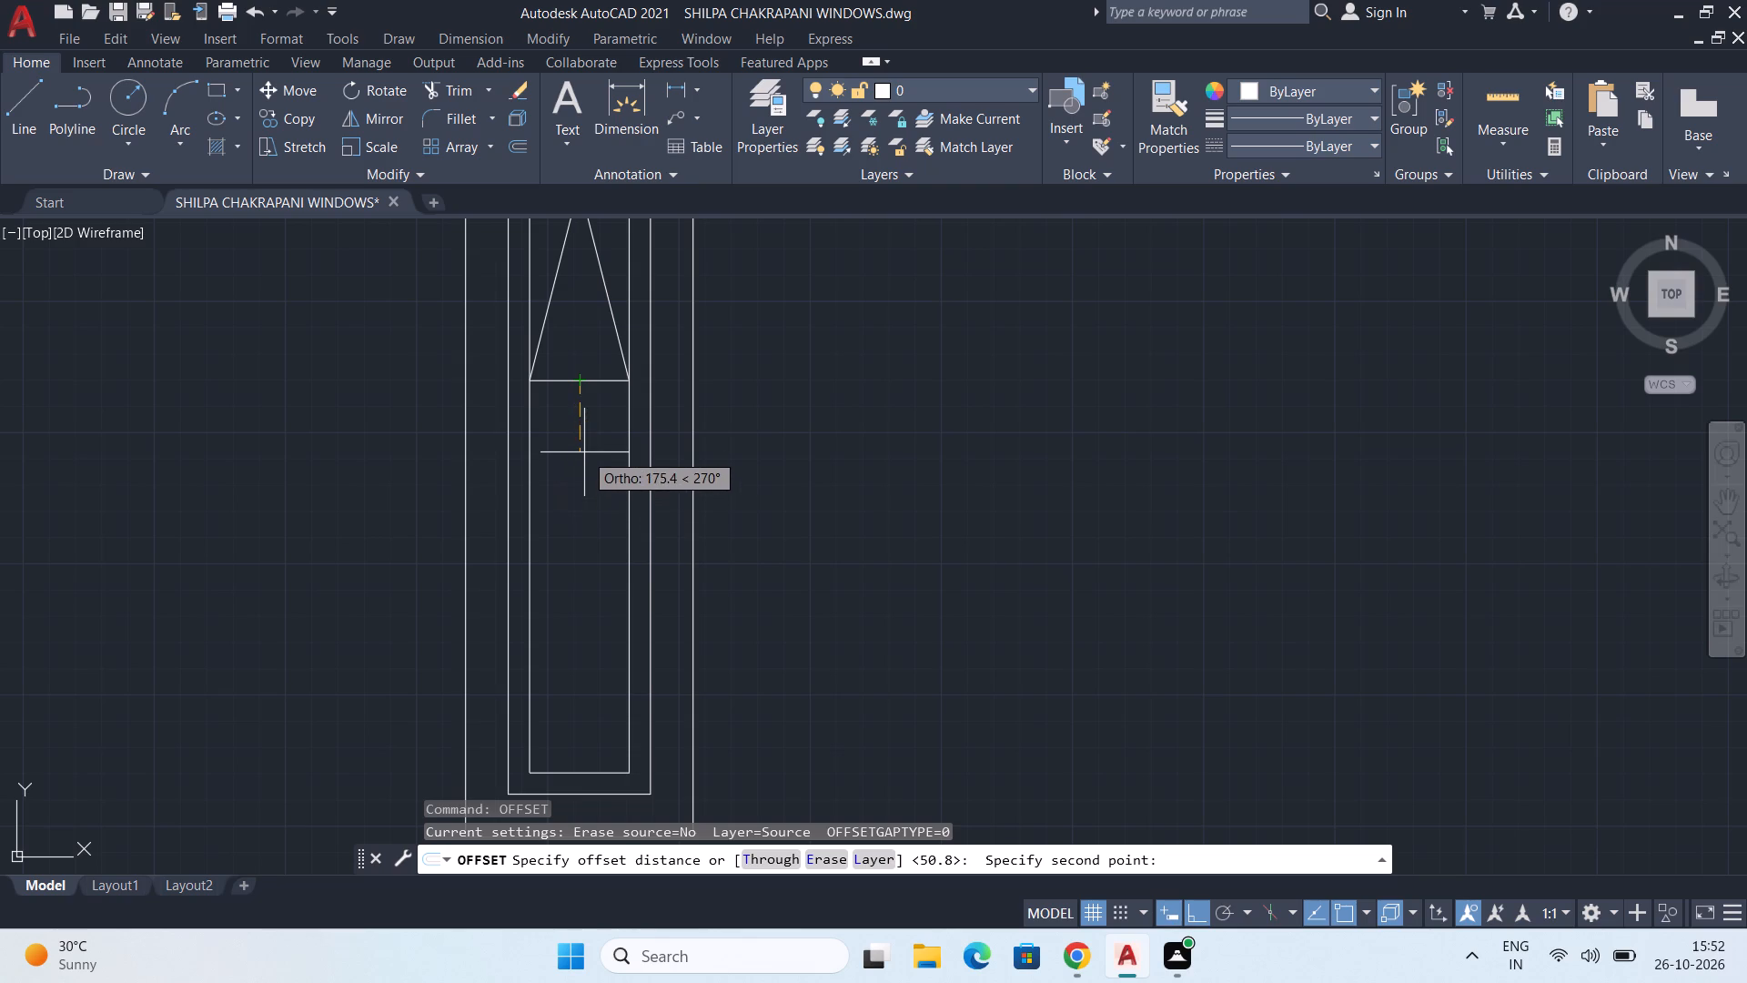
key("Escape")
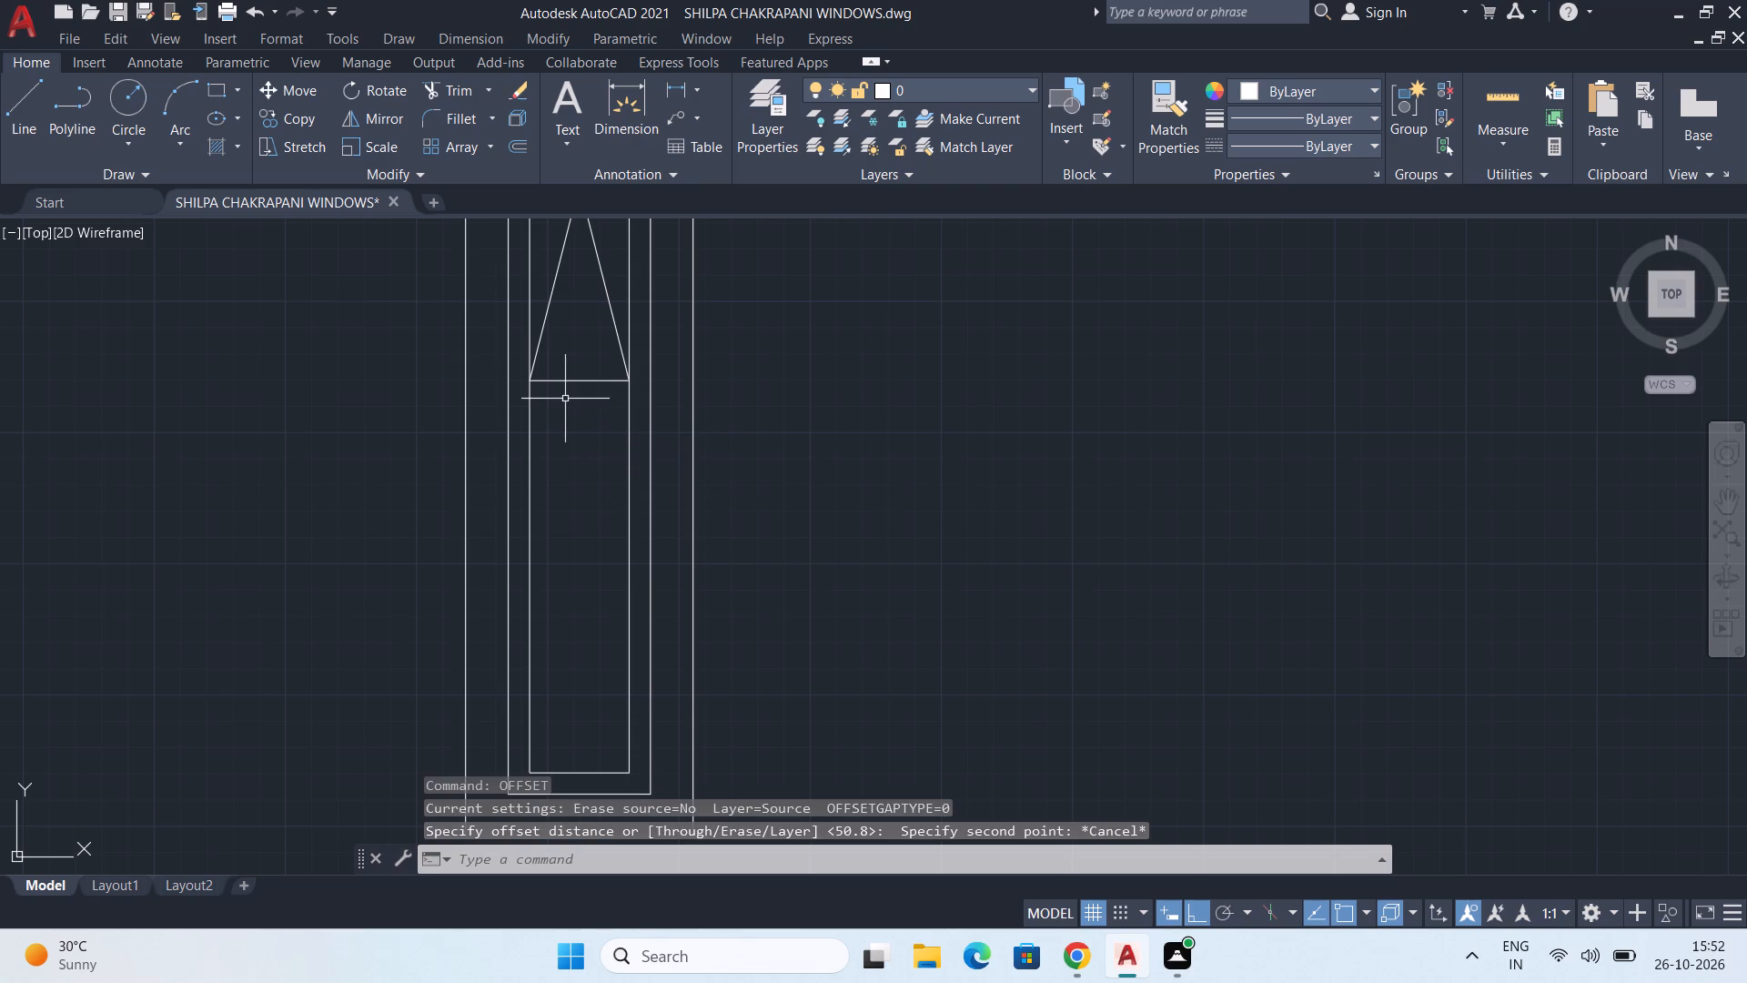
Offset the window's mid-height horizontal line downward by 100 to form the transom between the panes.
type("OFF")
key("Return")
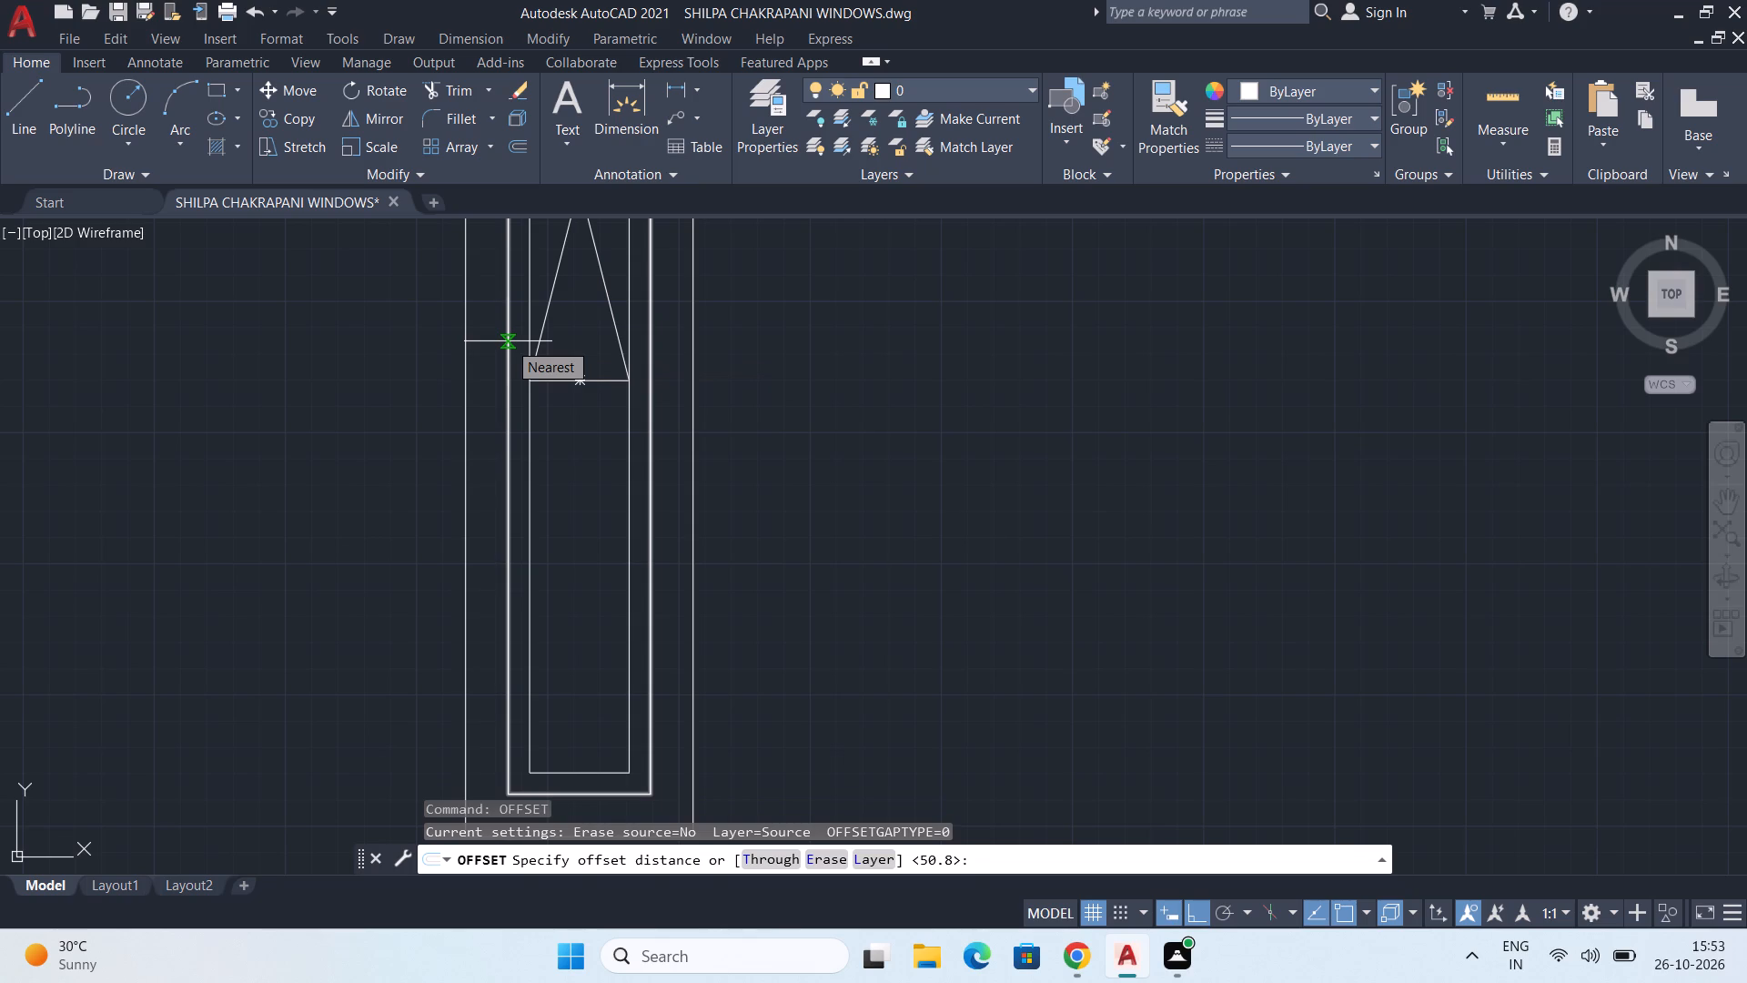
type("50")
key("Return")
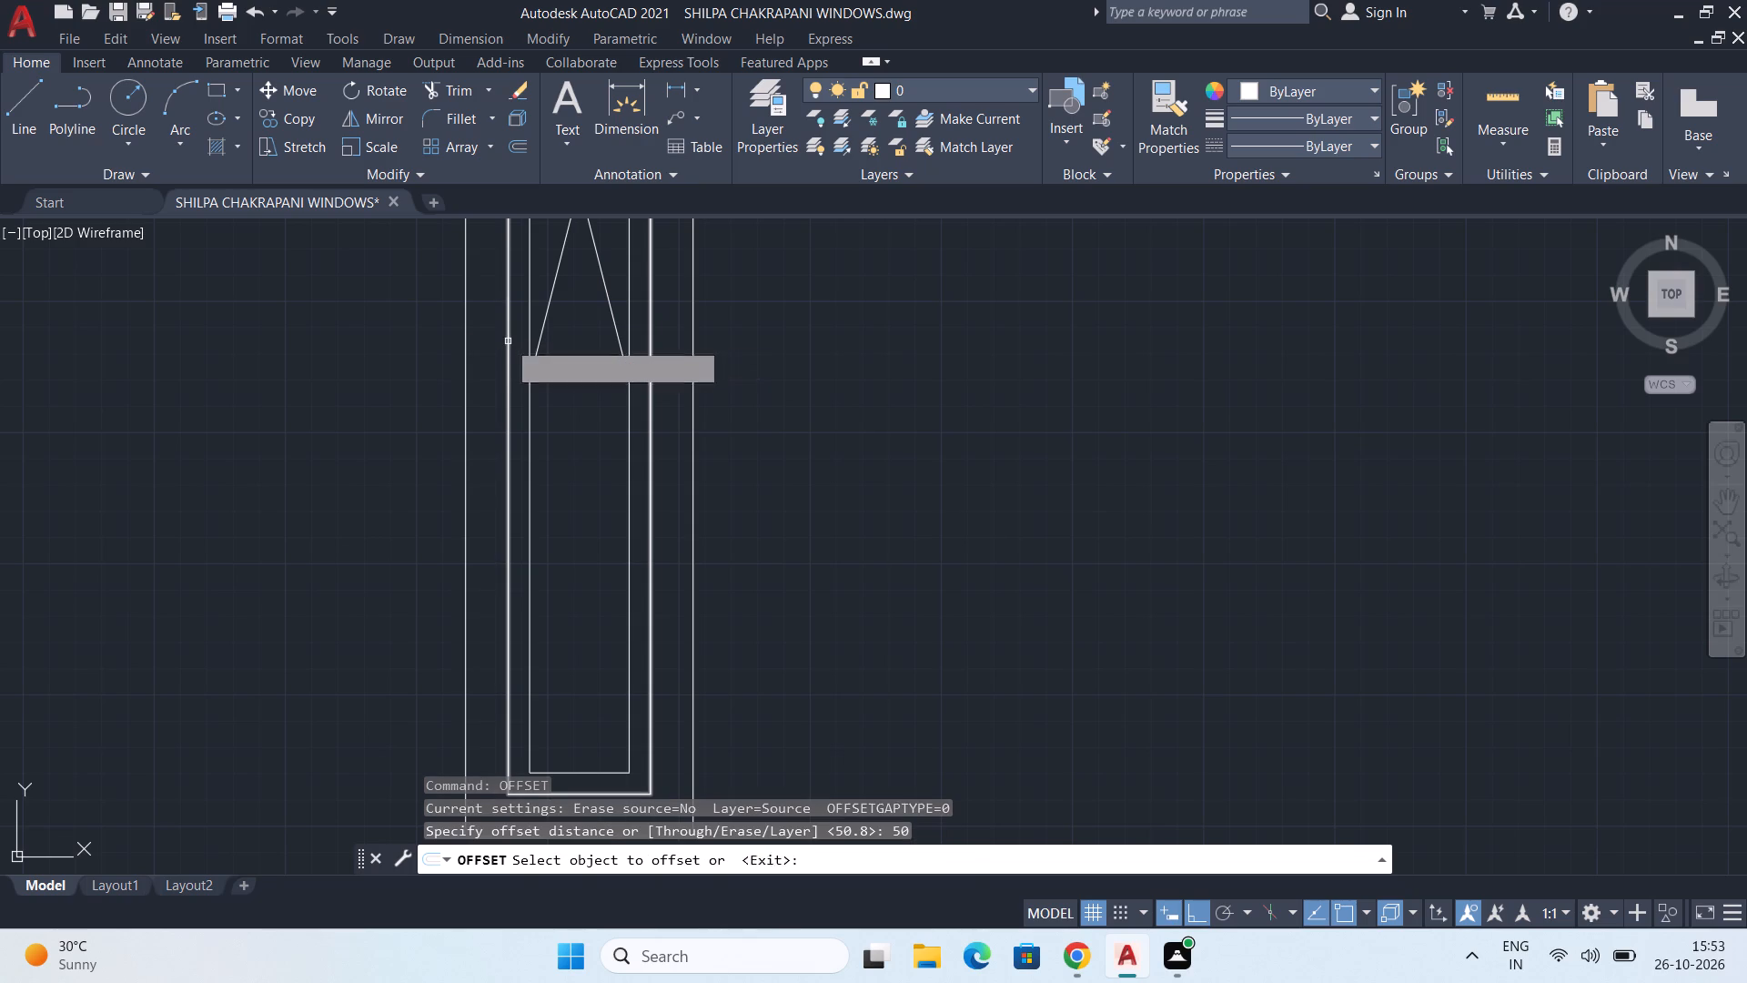
left_click(577, 380)
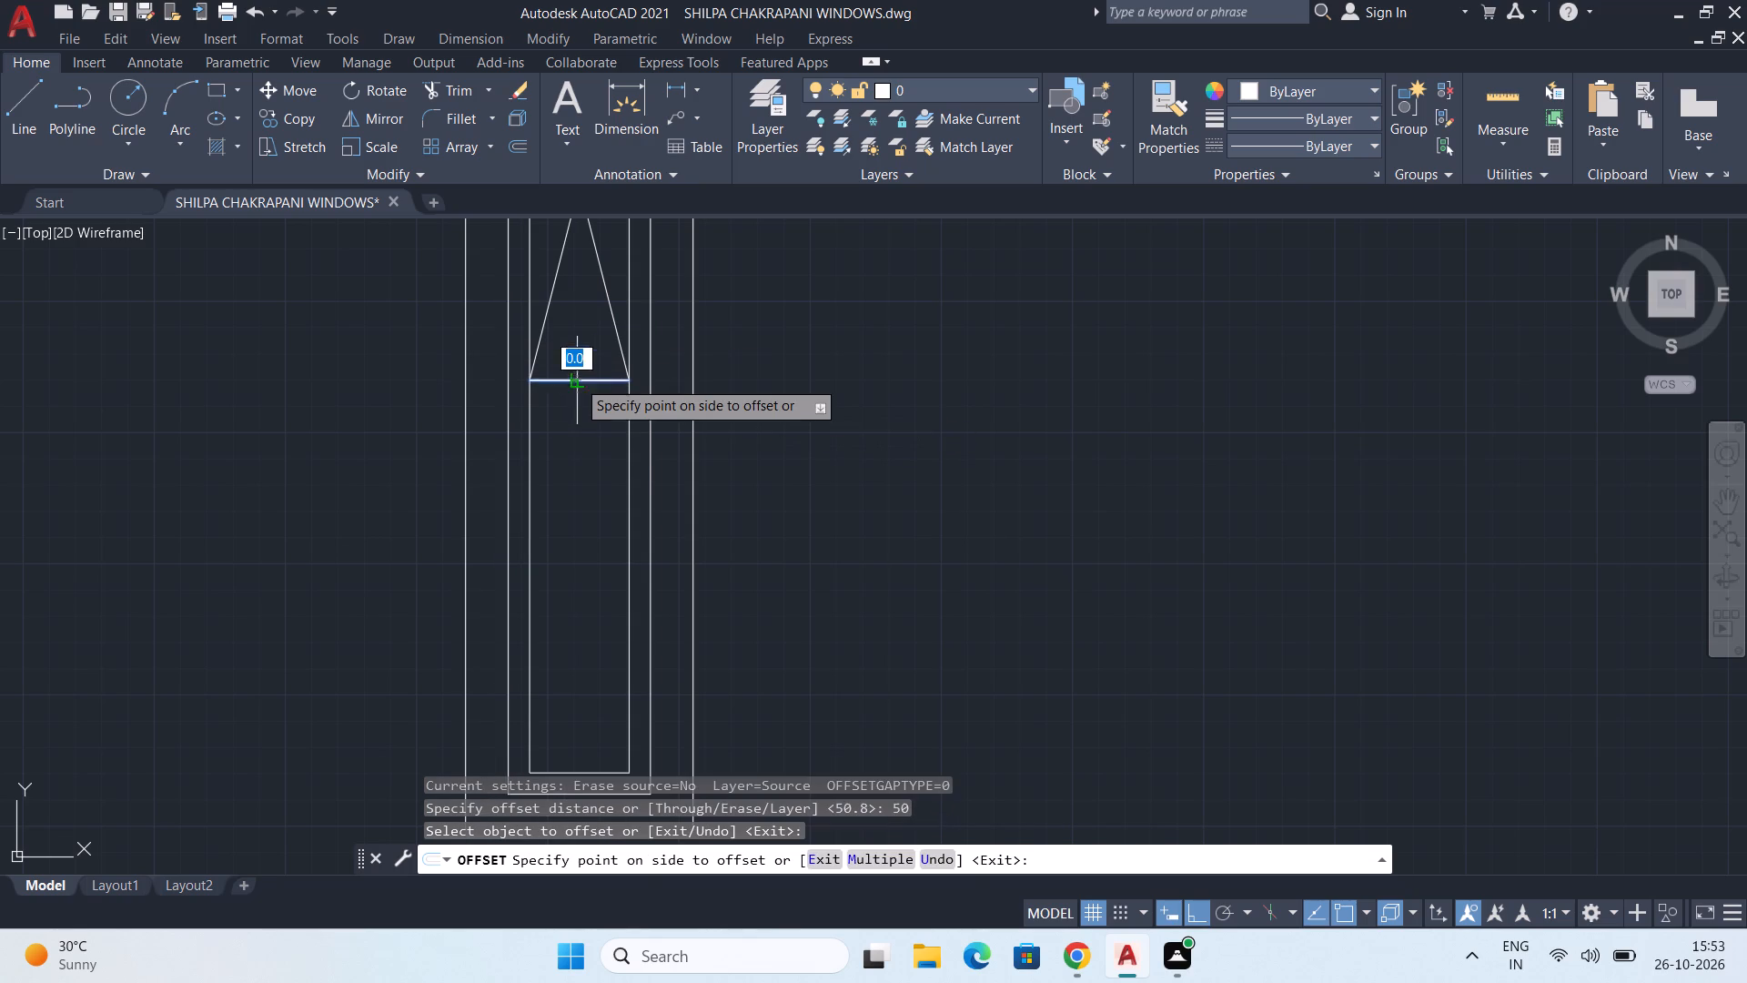
type("100")
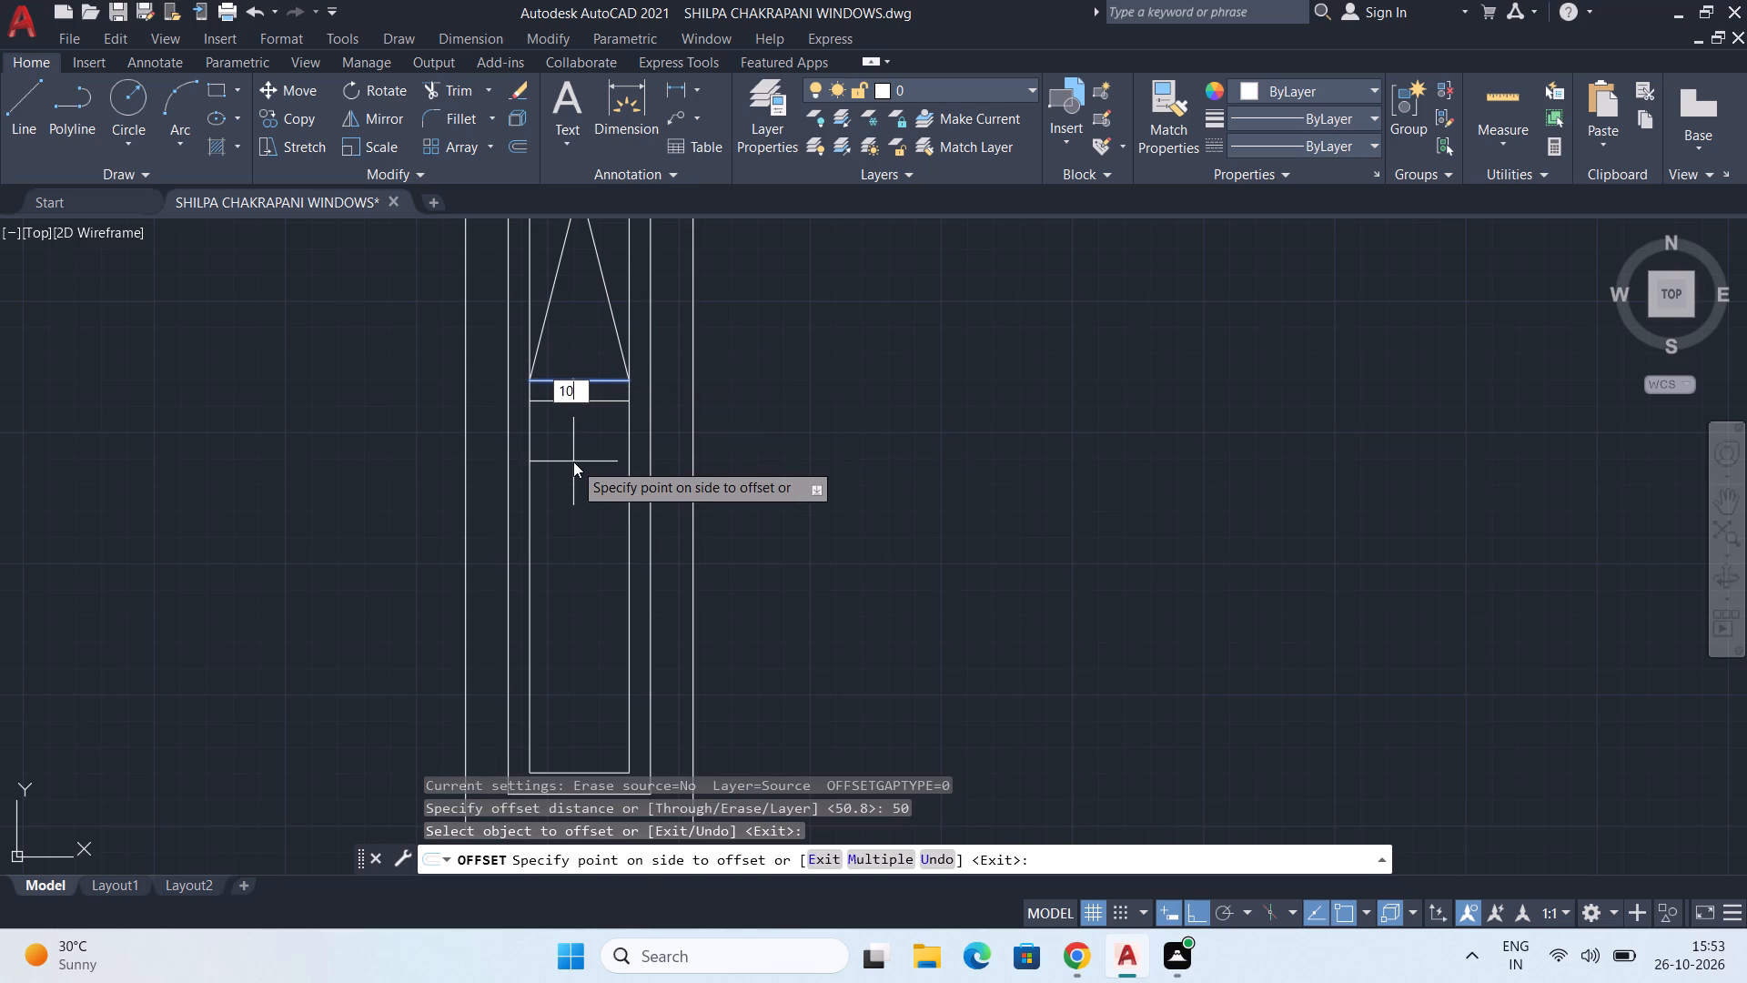
key("Return")
key("space")
With polar tracking on, draw a slanted line about 832 long from the lower pane's bottom-left corner up to the transom's lower line.
middle_click_drag(588, 514, 586, 499)
key("l")
key("Return")
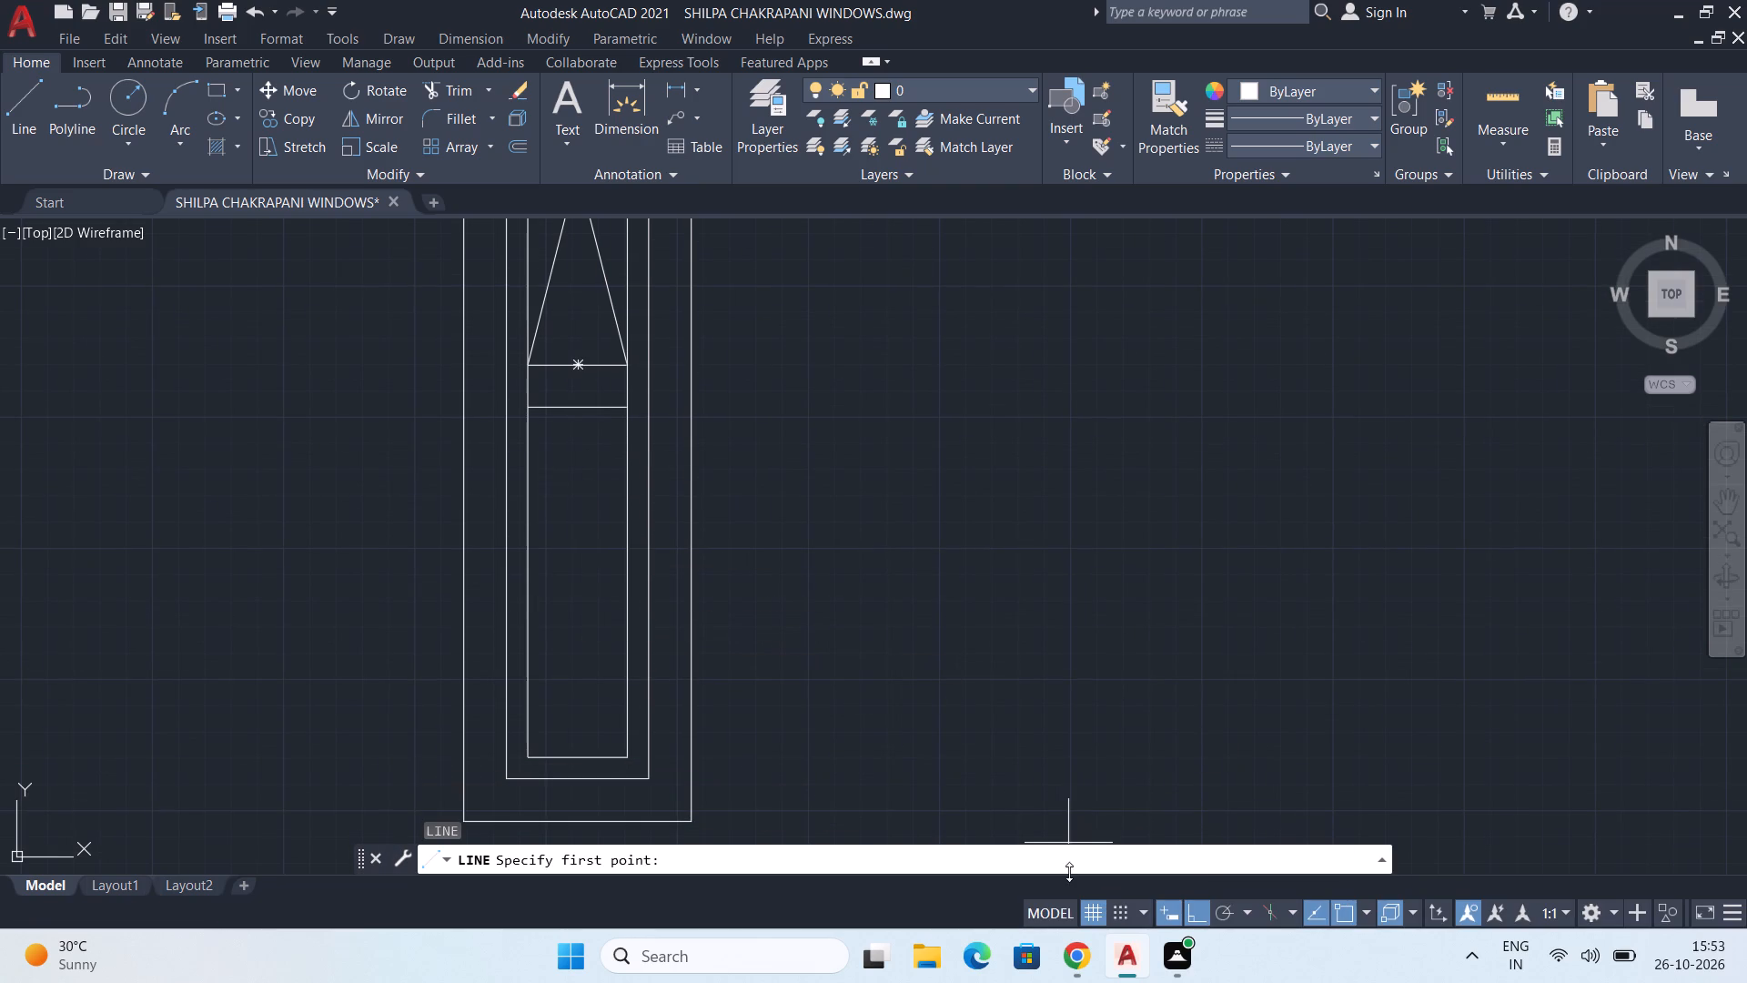
left_click(1223, 917)
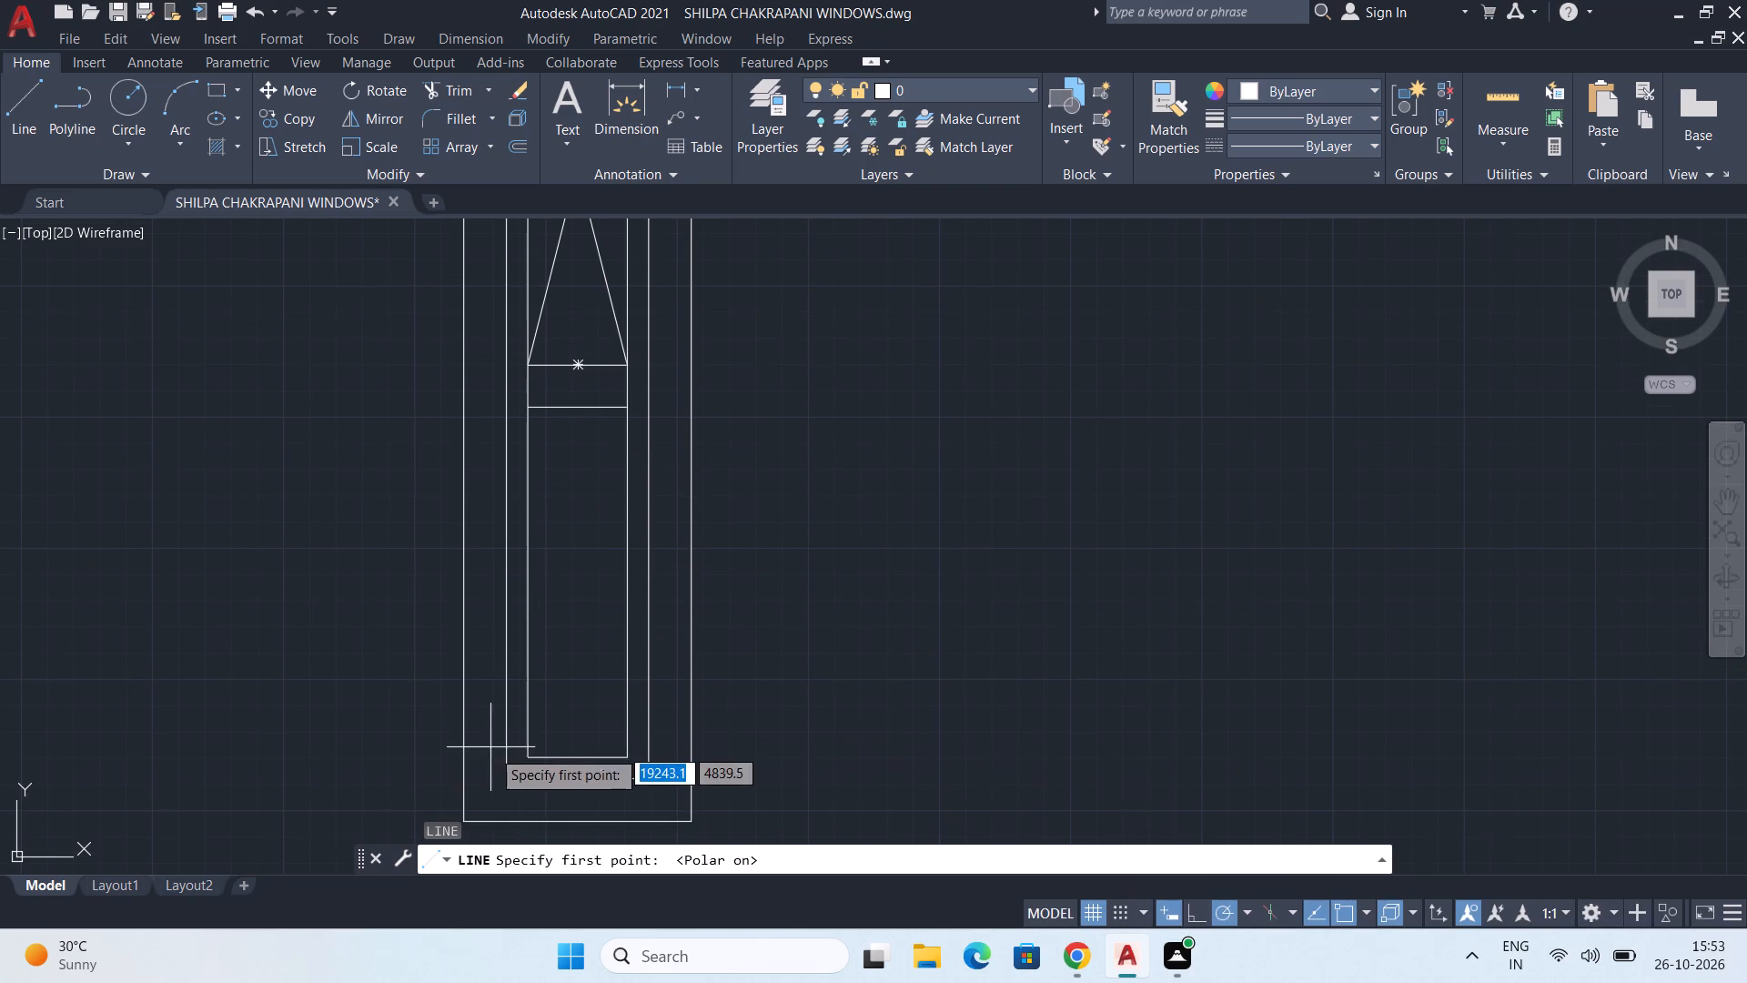
left_click(523, 755)
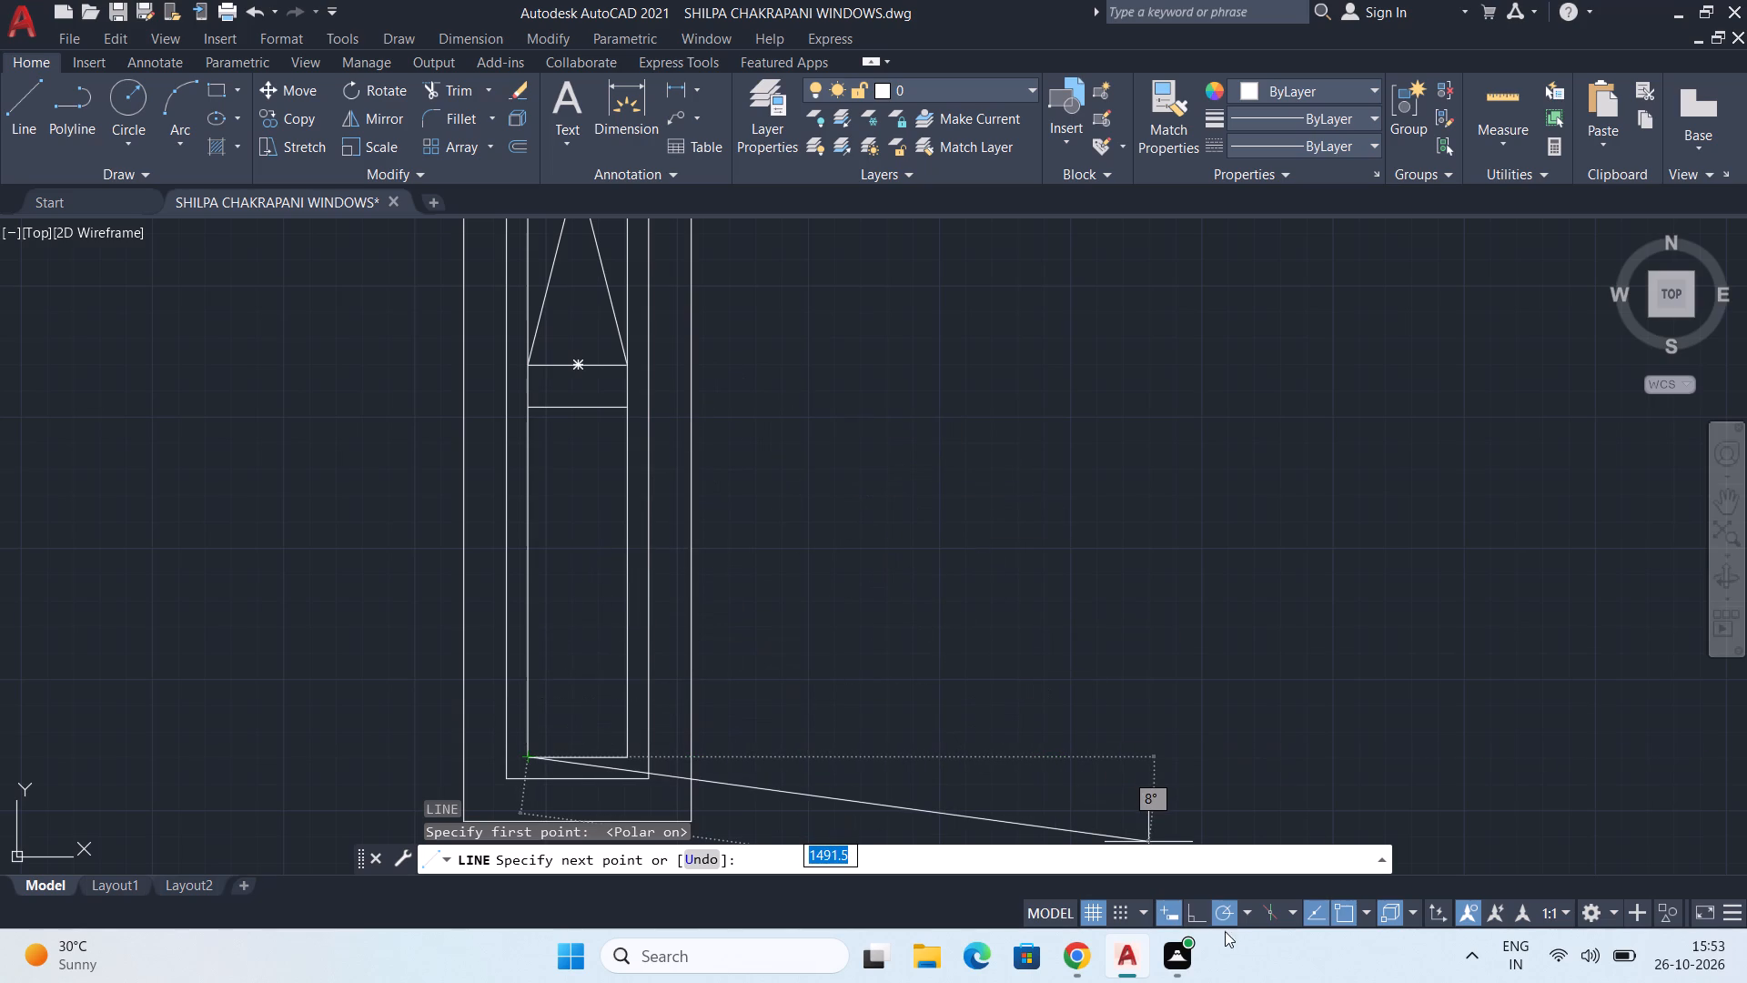
left_click(1244, 910)
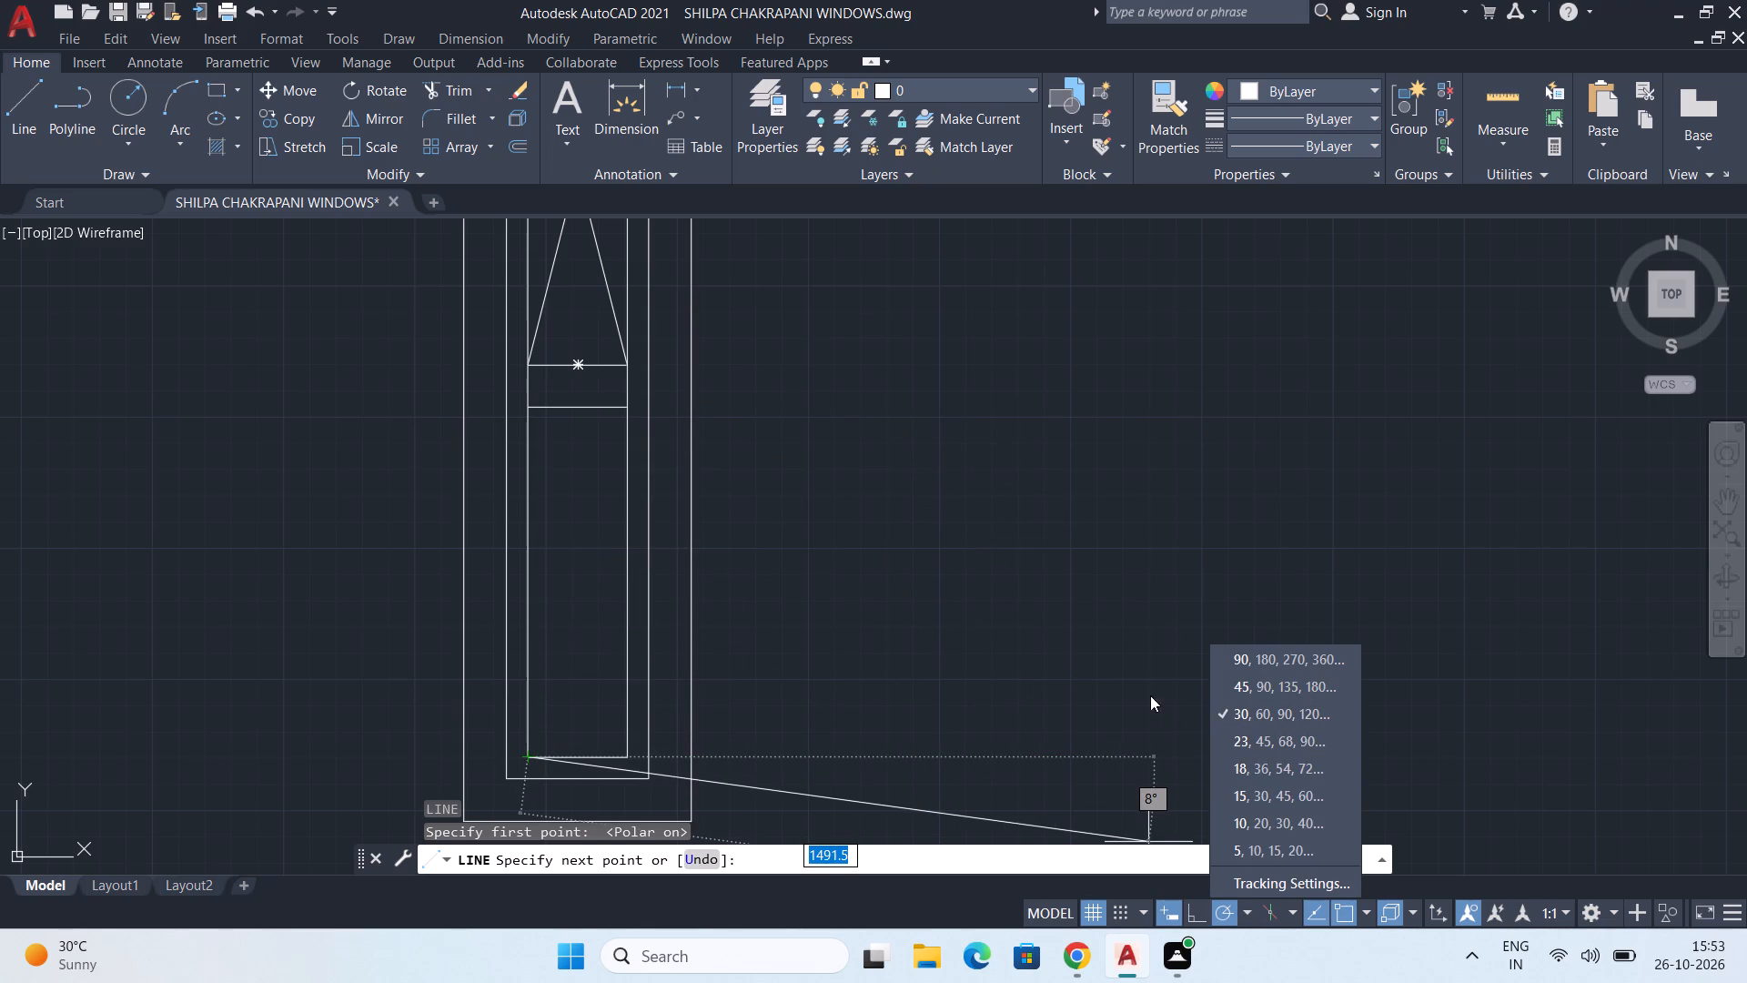
left_click(911, 550)
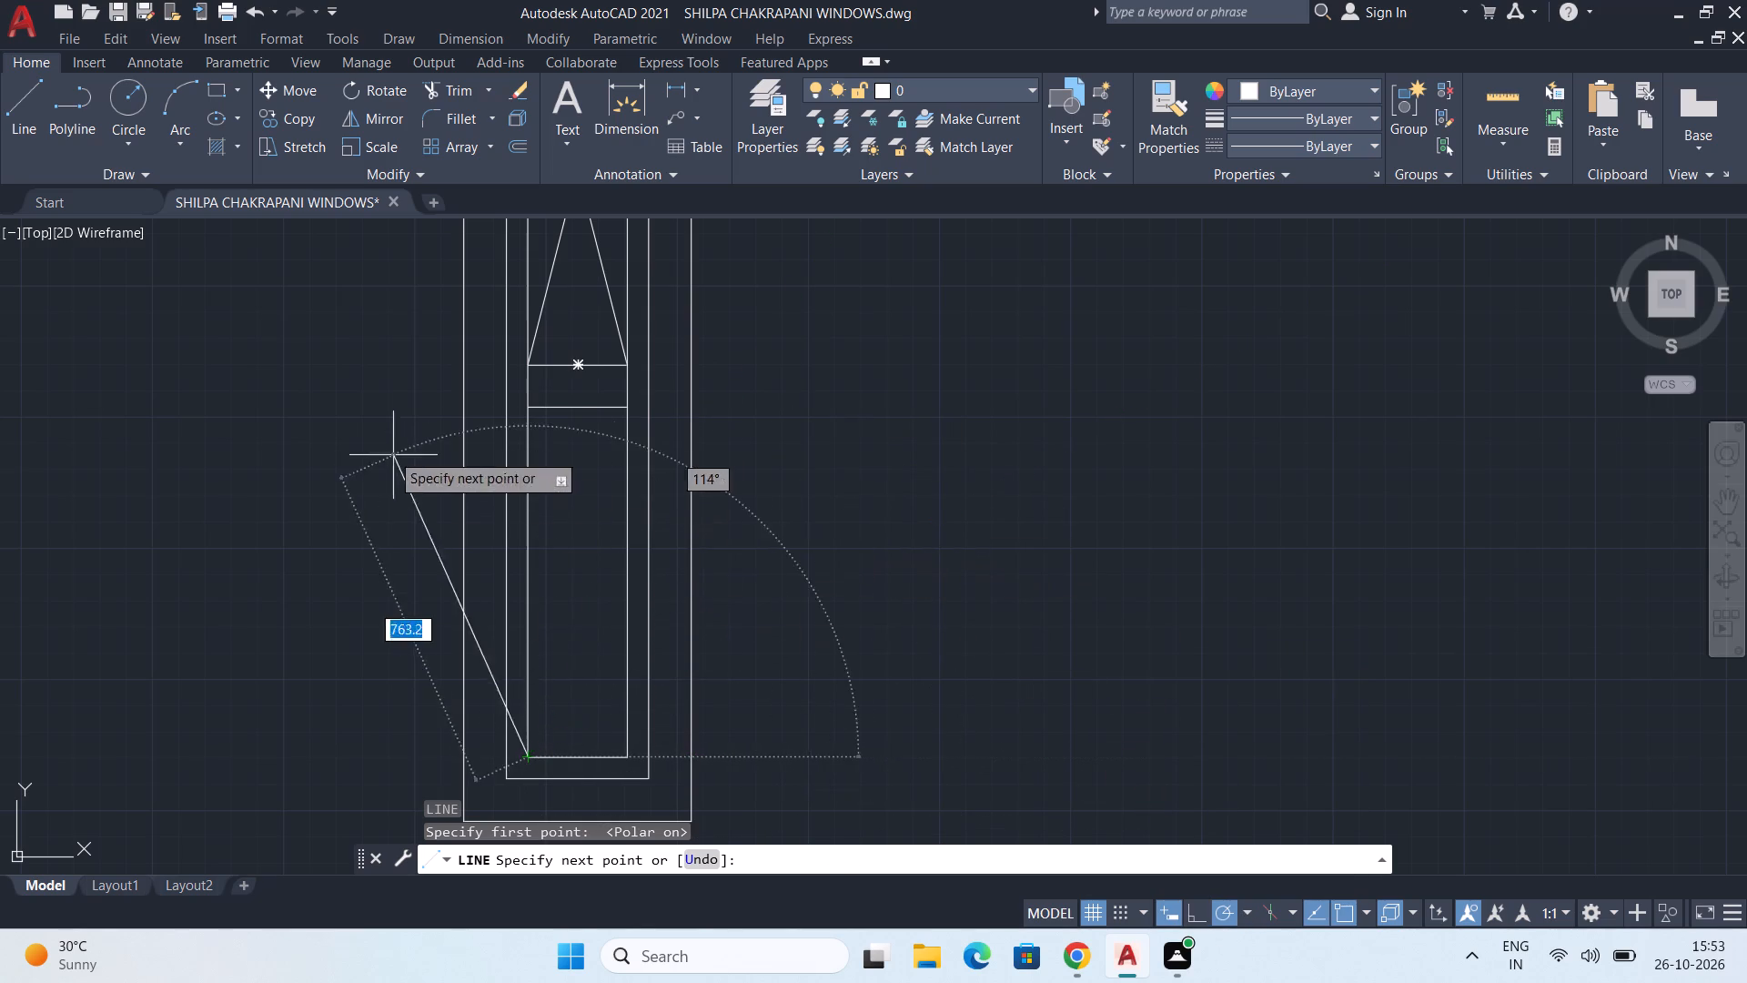
scroll(557, 405, "up", 1)
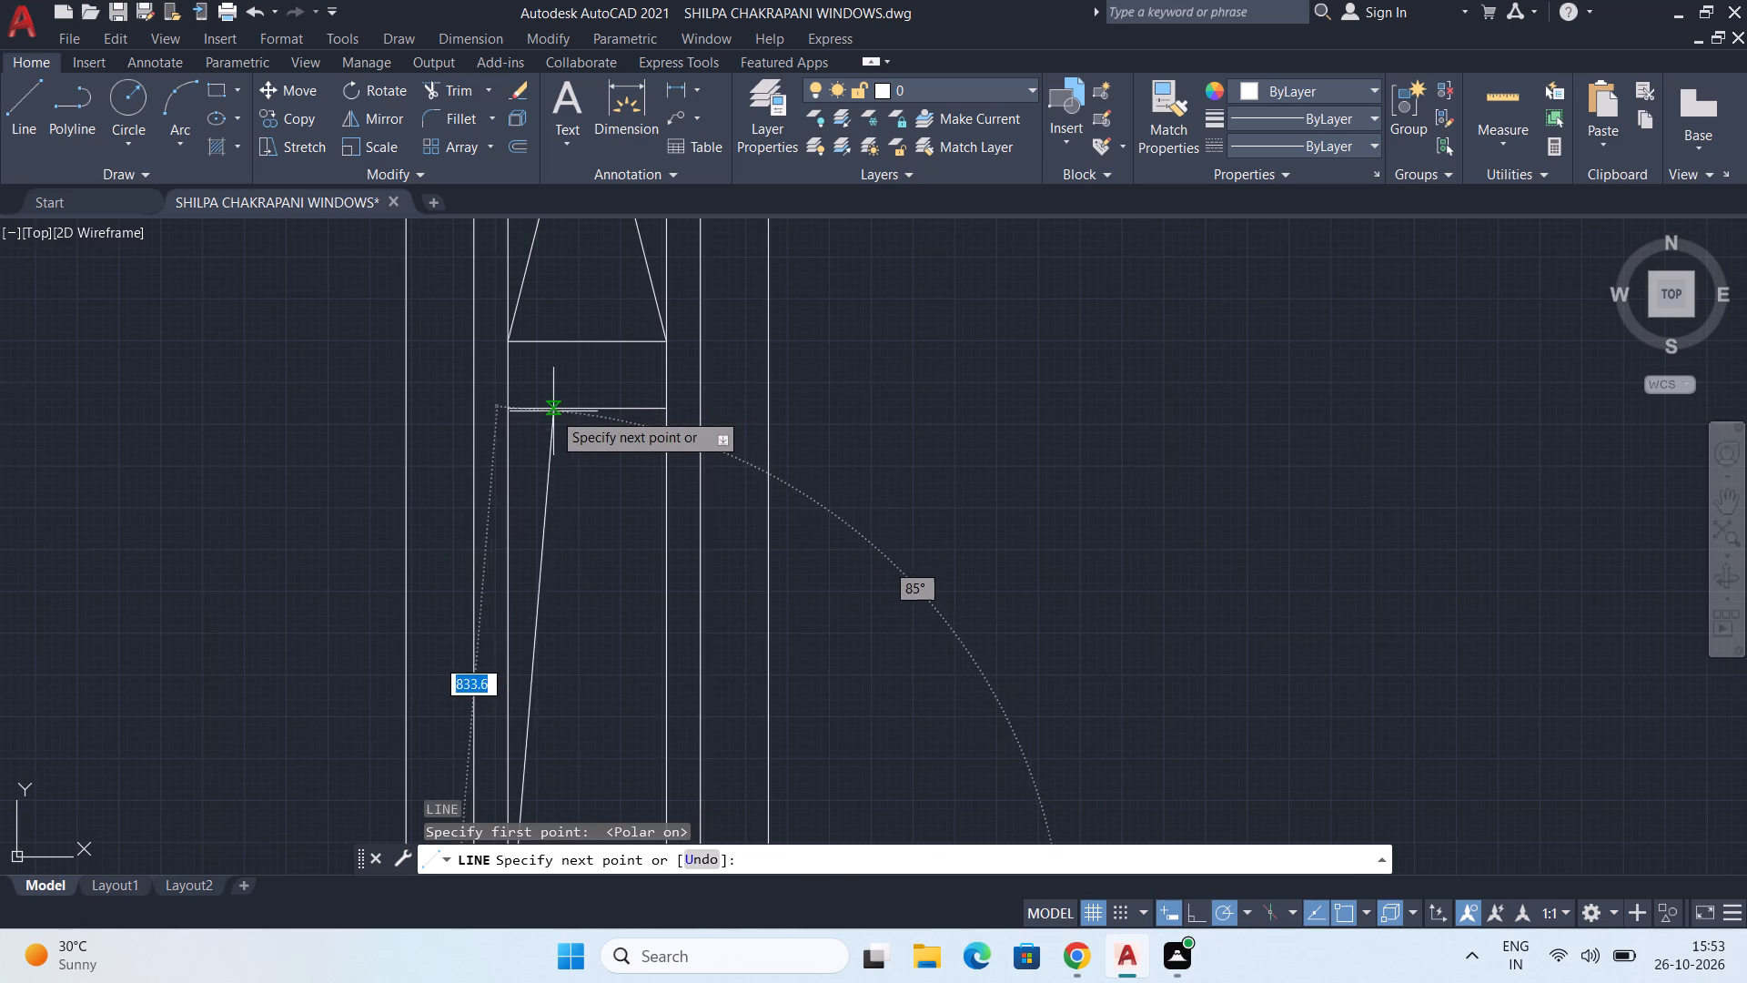
scroll(550, 412, "down", 1)
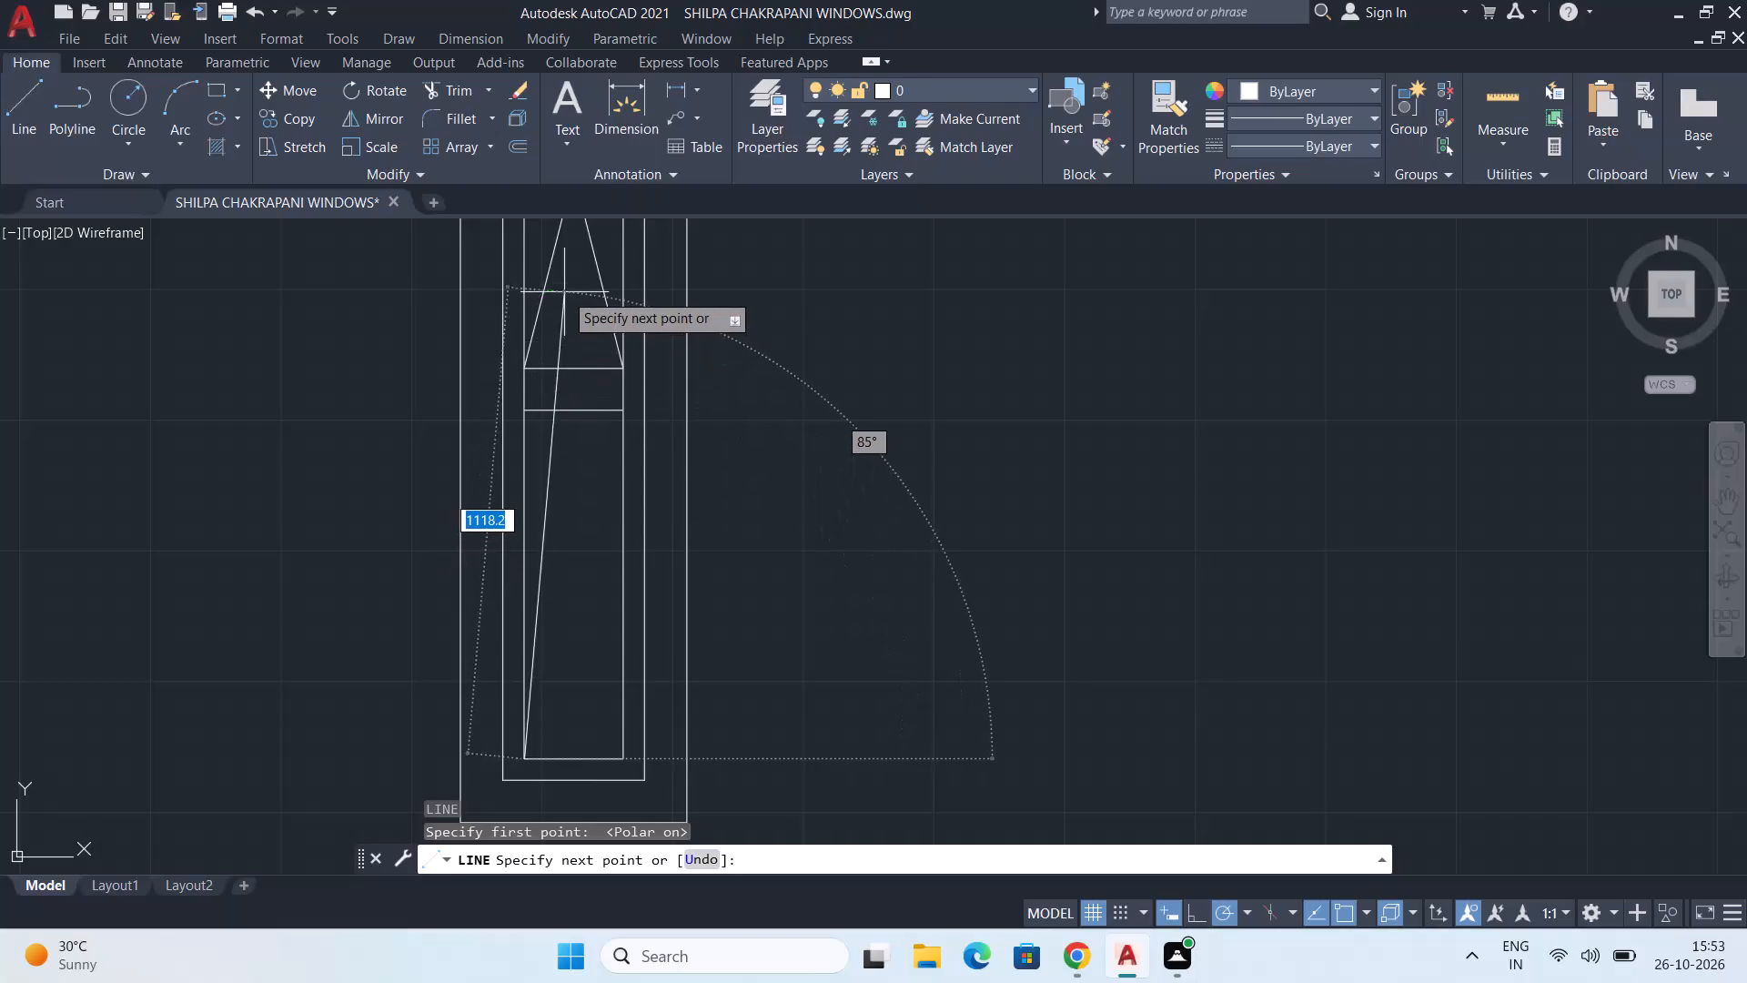
scroll(560, 298, "down", 1)
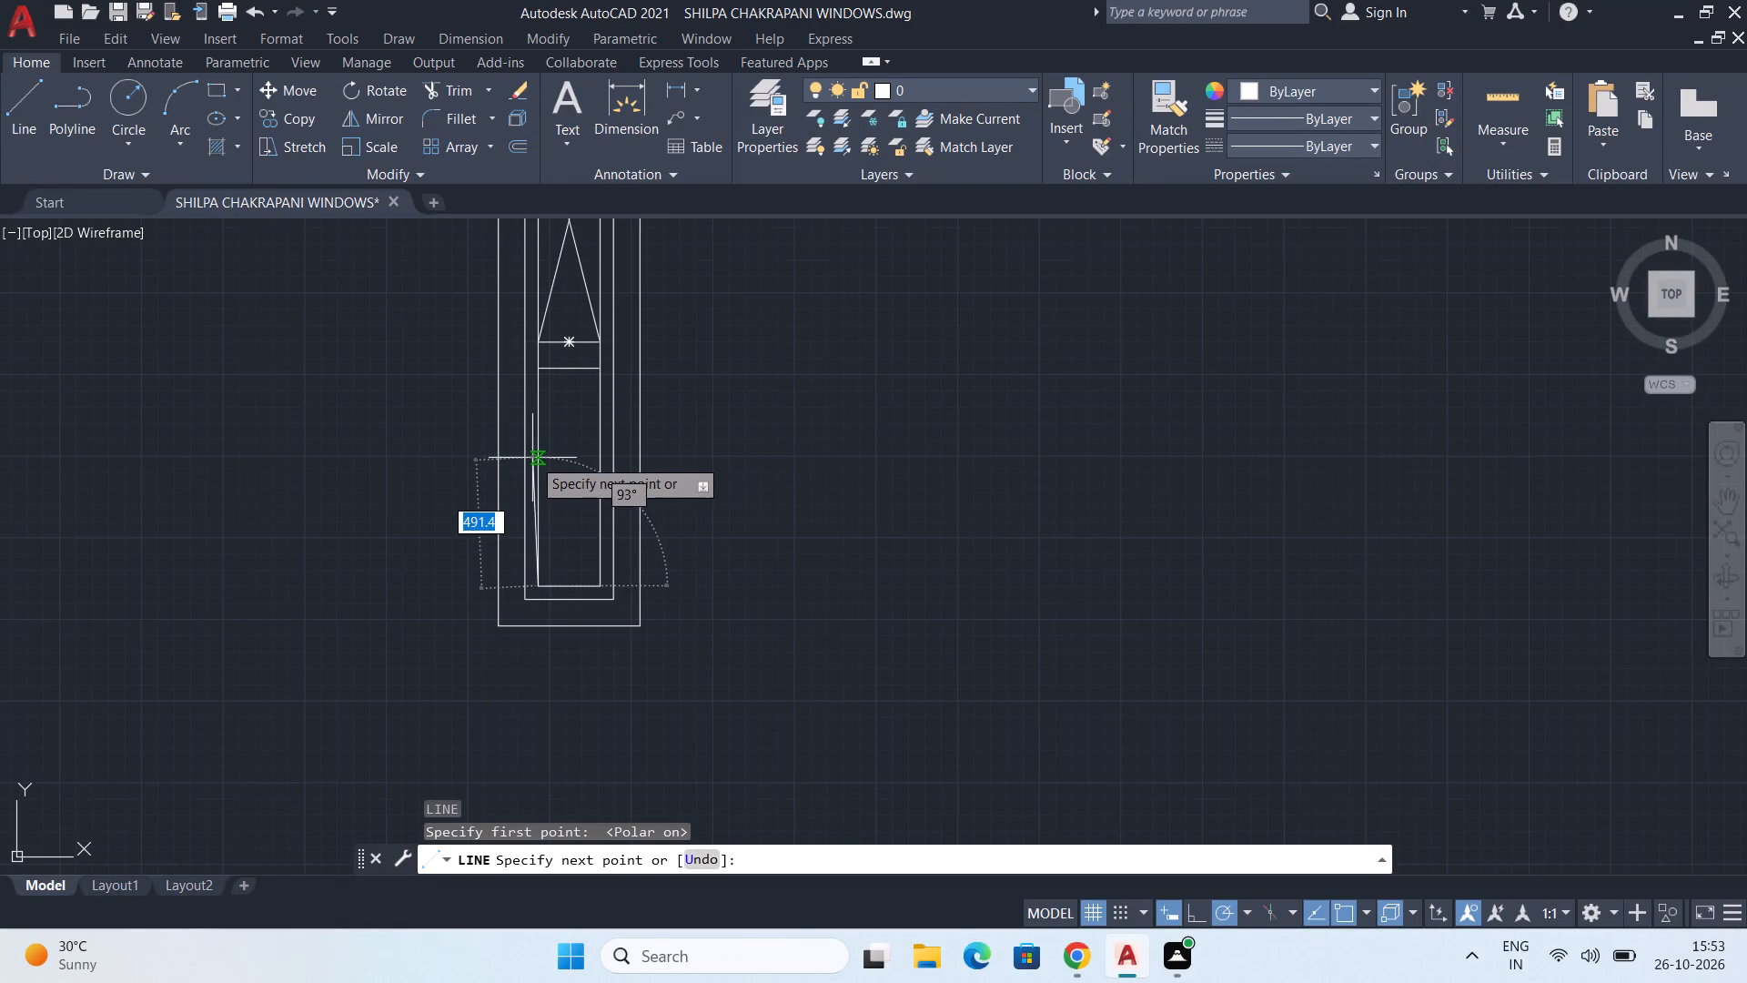
scroll(551, 451, "down", 2)
middle_click_drag(548, 441, 578, 566)
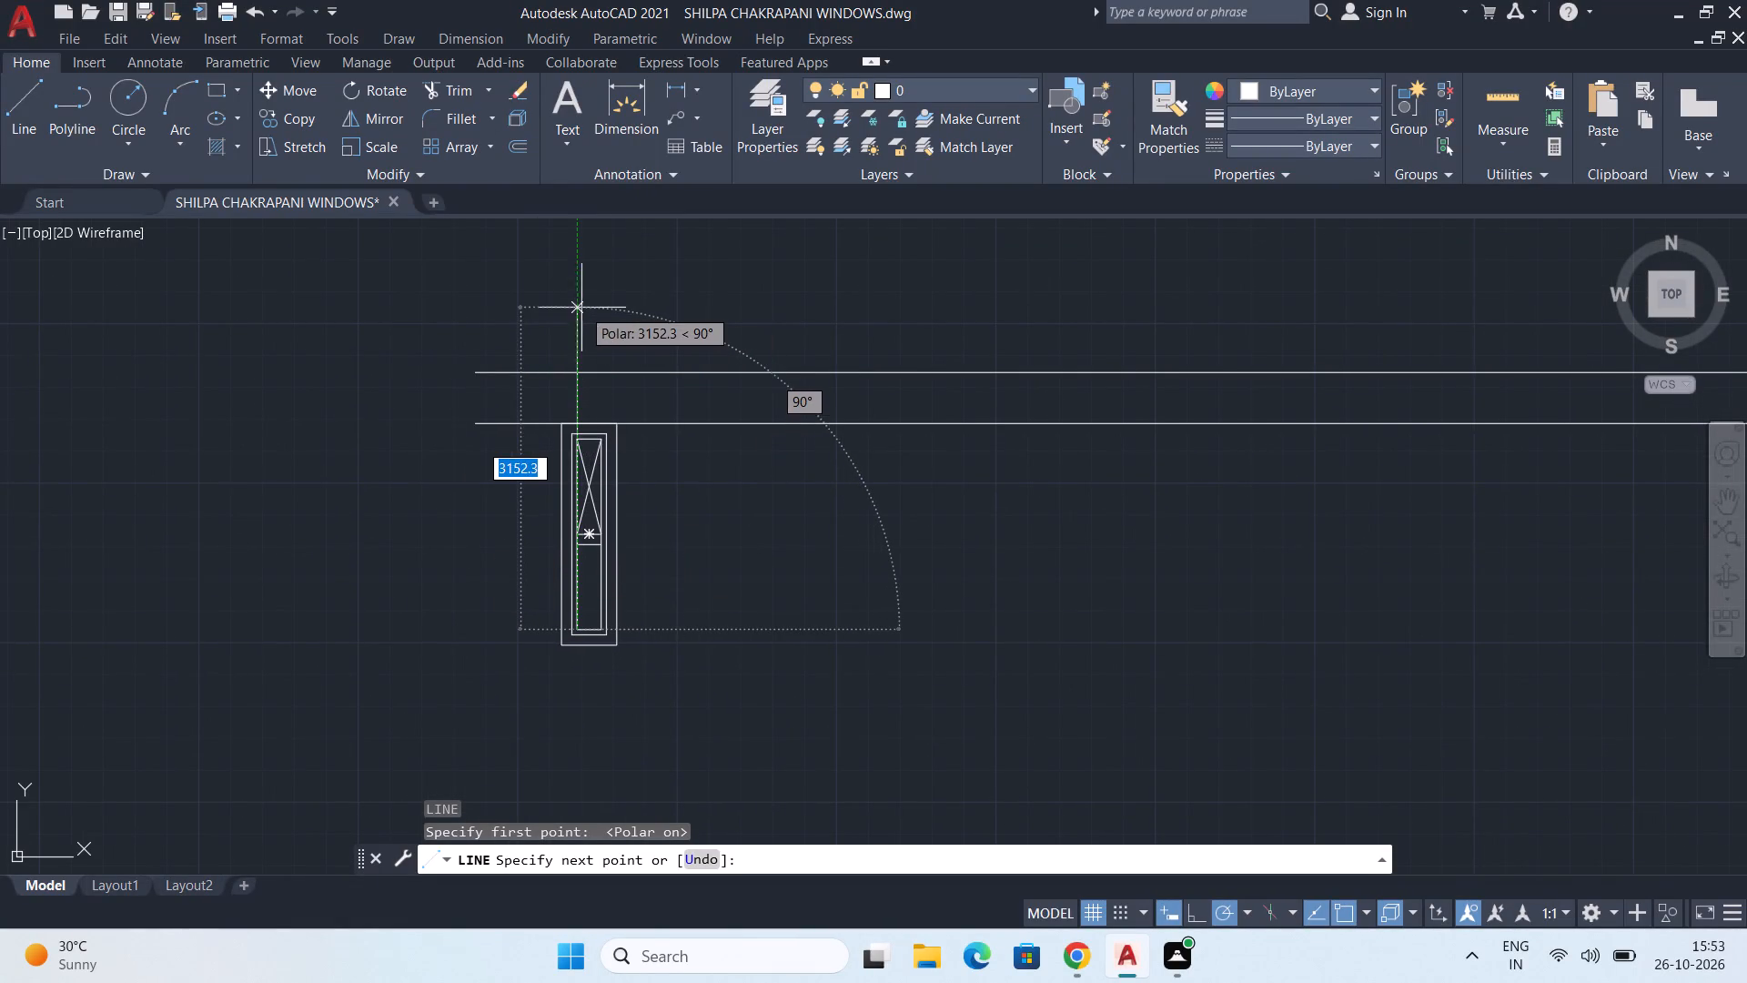
scroll(577, 305, "up", 2)
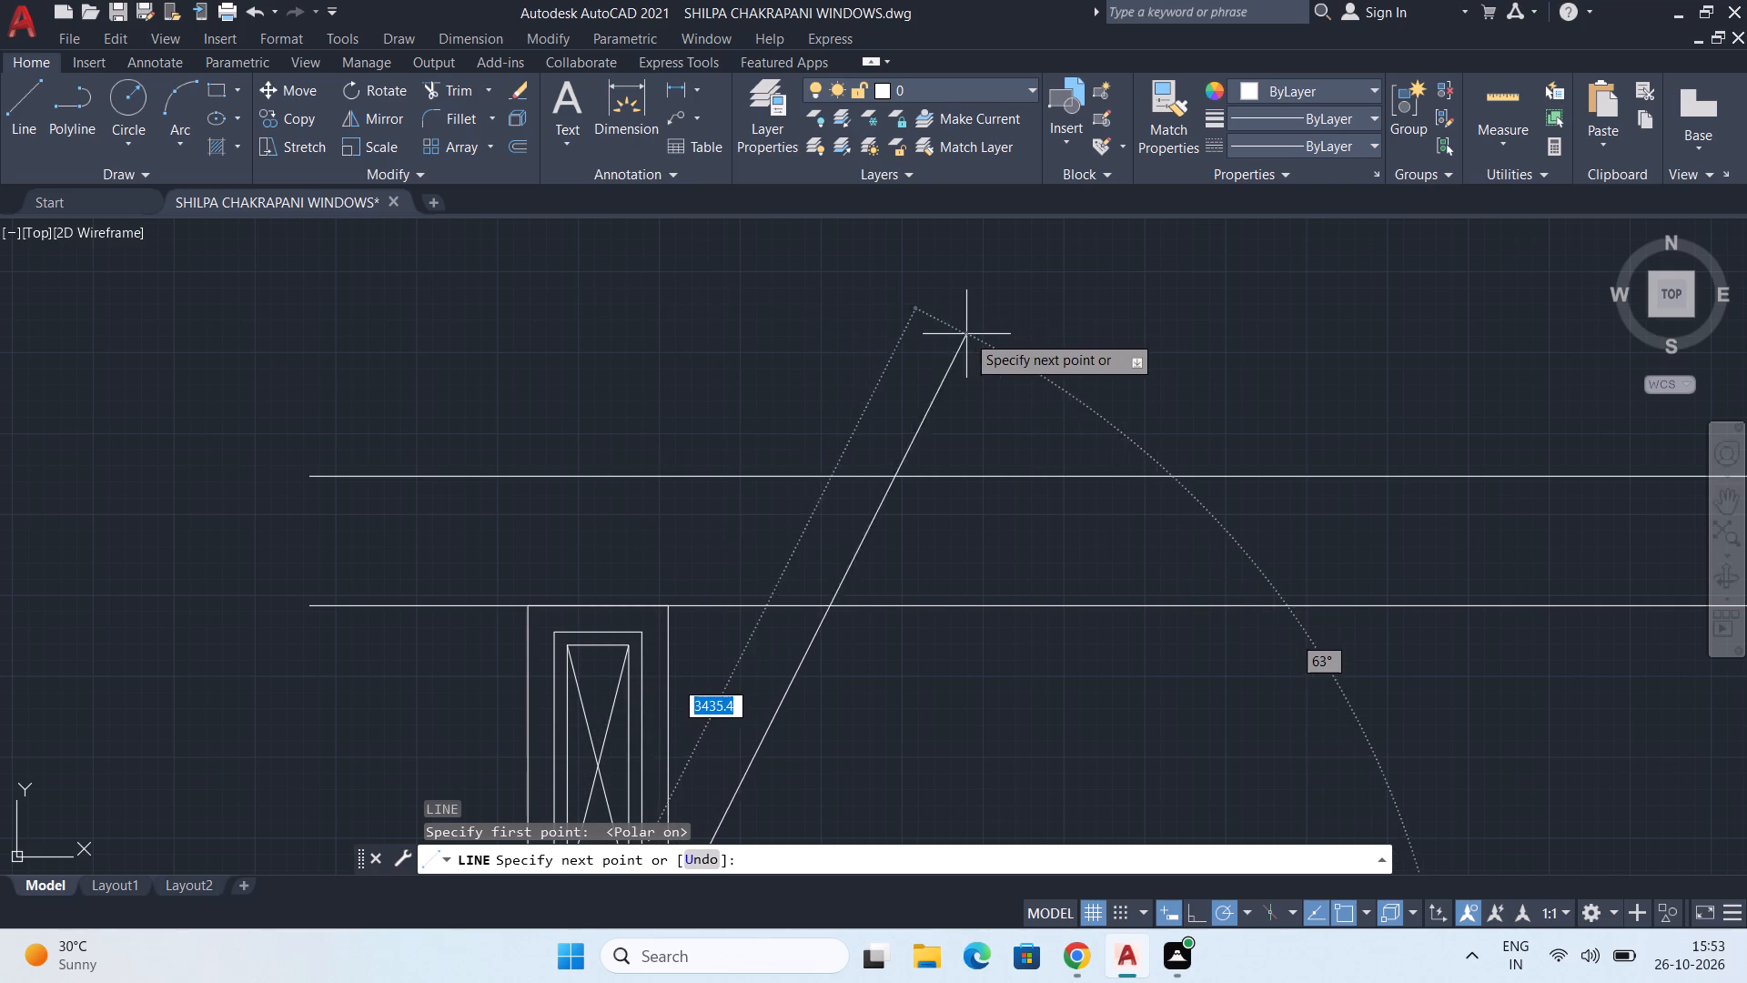
scroll(930, 338, "down", 1)
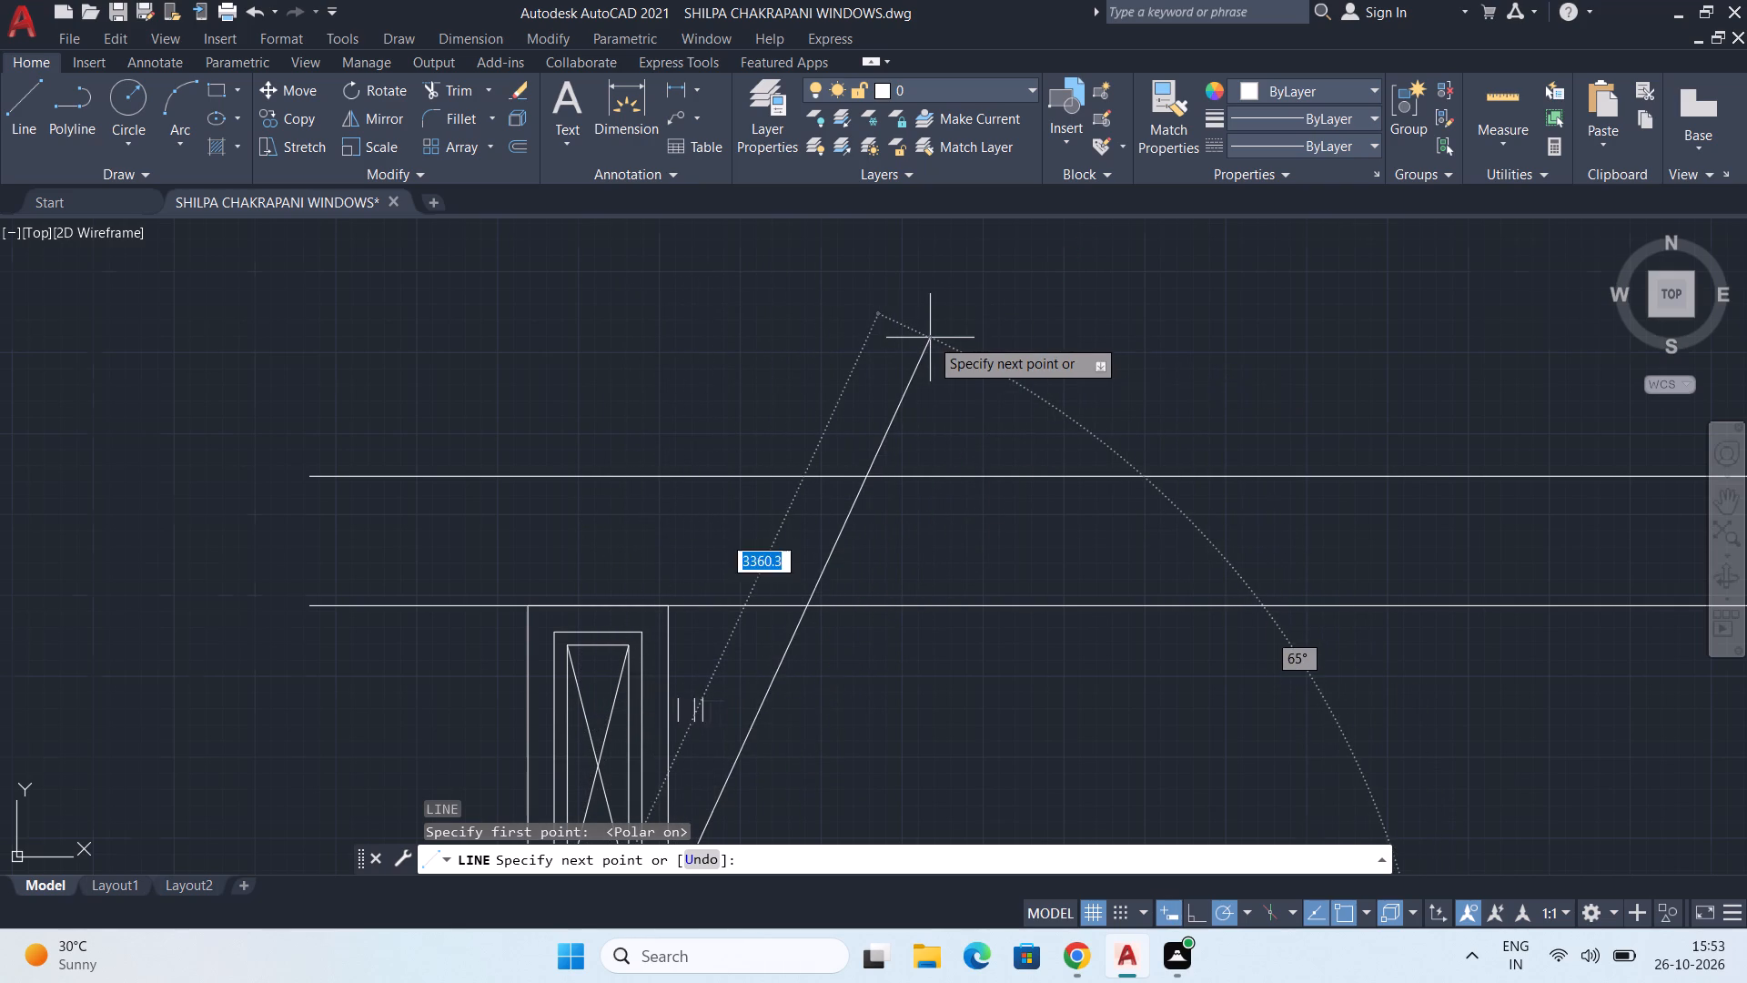
scroll(930, 338, "down", 1)
middle_click_drag(930, 338, 931, 329)
scroll(778, 600, "up", 4)
middle_click_drag(825, 522, 853, 448)
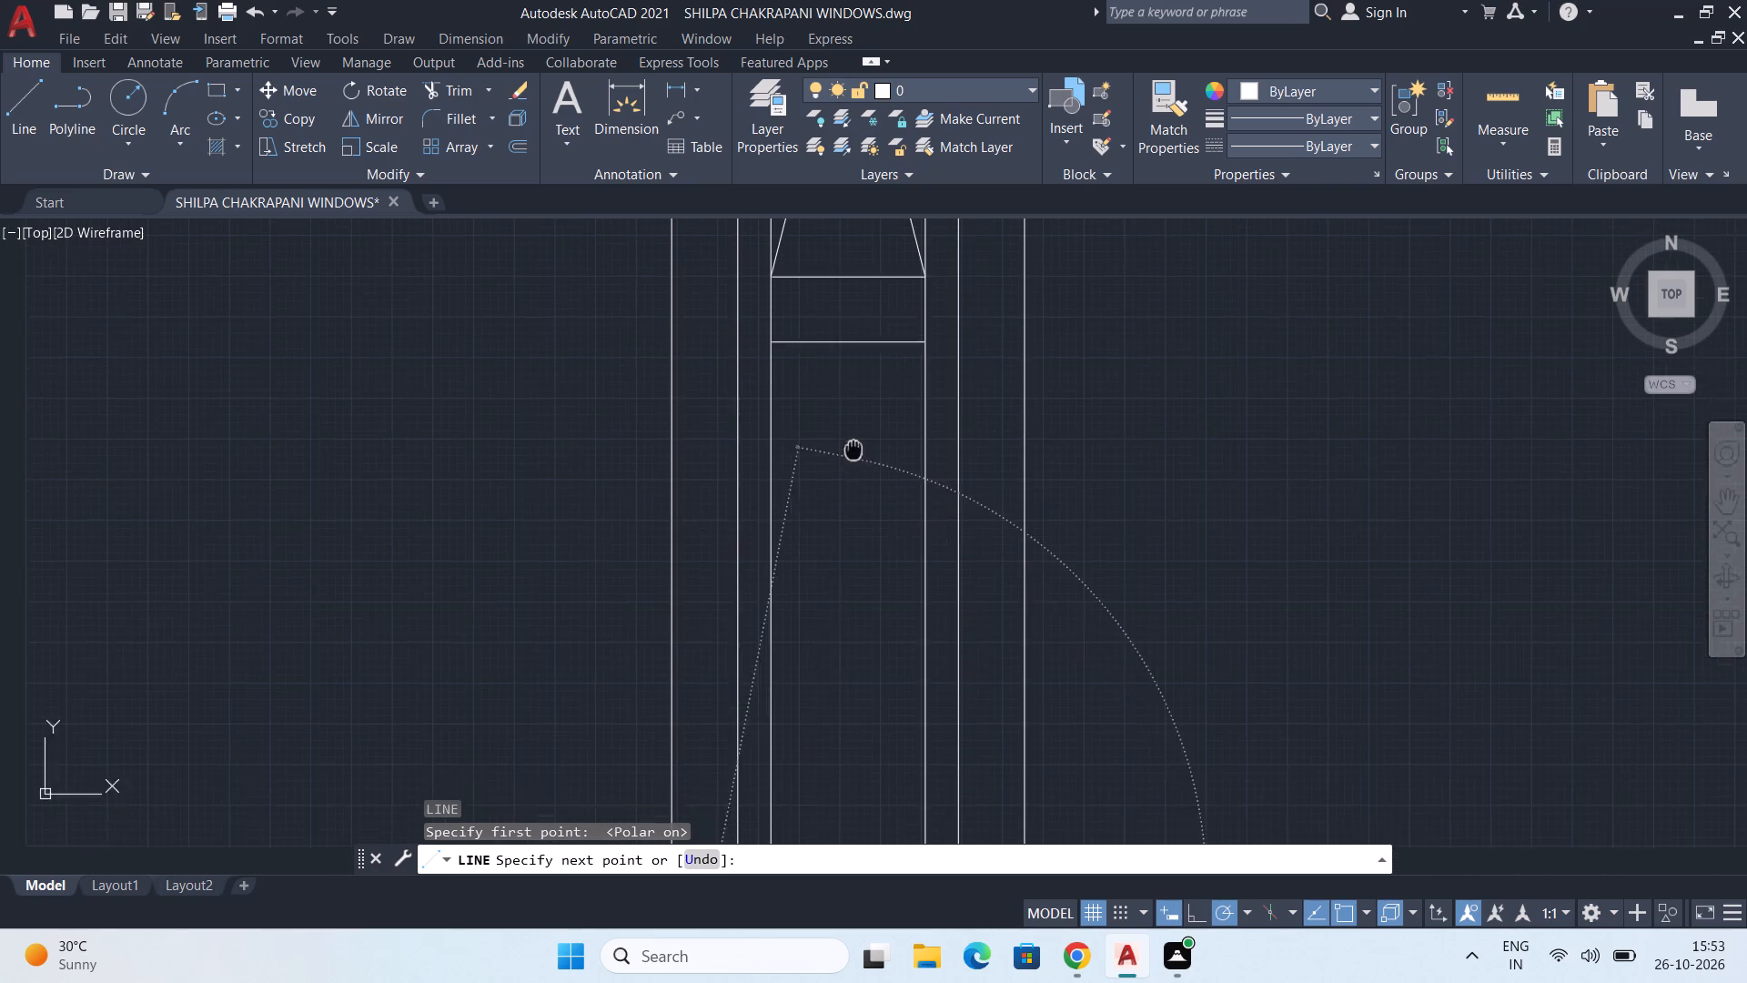
middle_click_drag(853, 448, 853, 446)
scroll(829, 362, "down", 1)
middle_click_drag(829, 367, 829, 287)
middle_click_drag(829, 299, 829, 361)
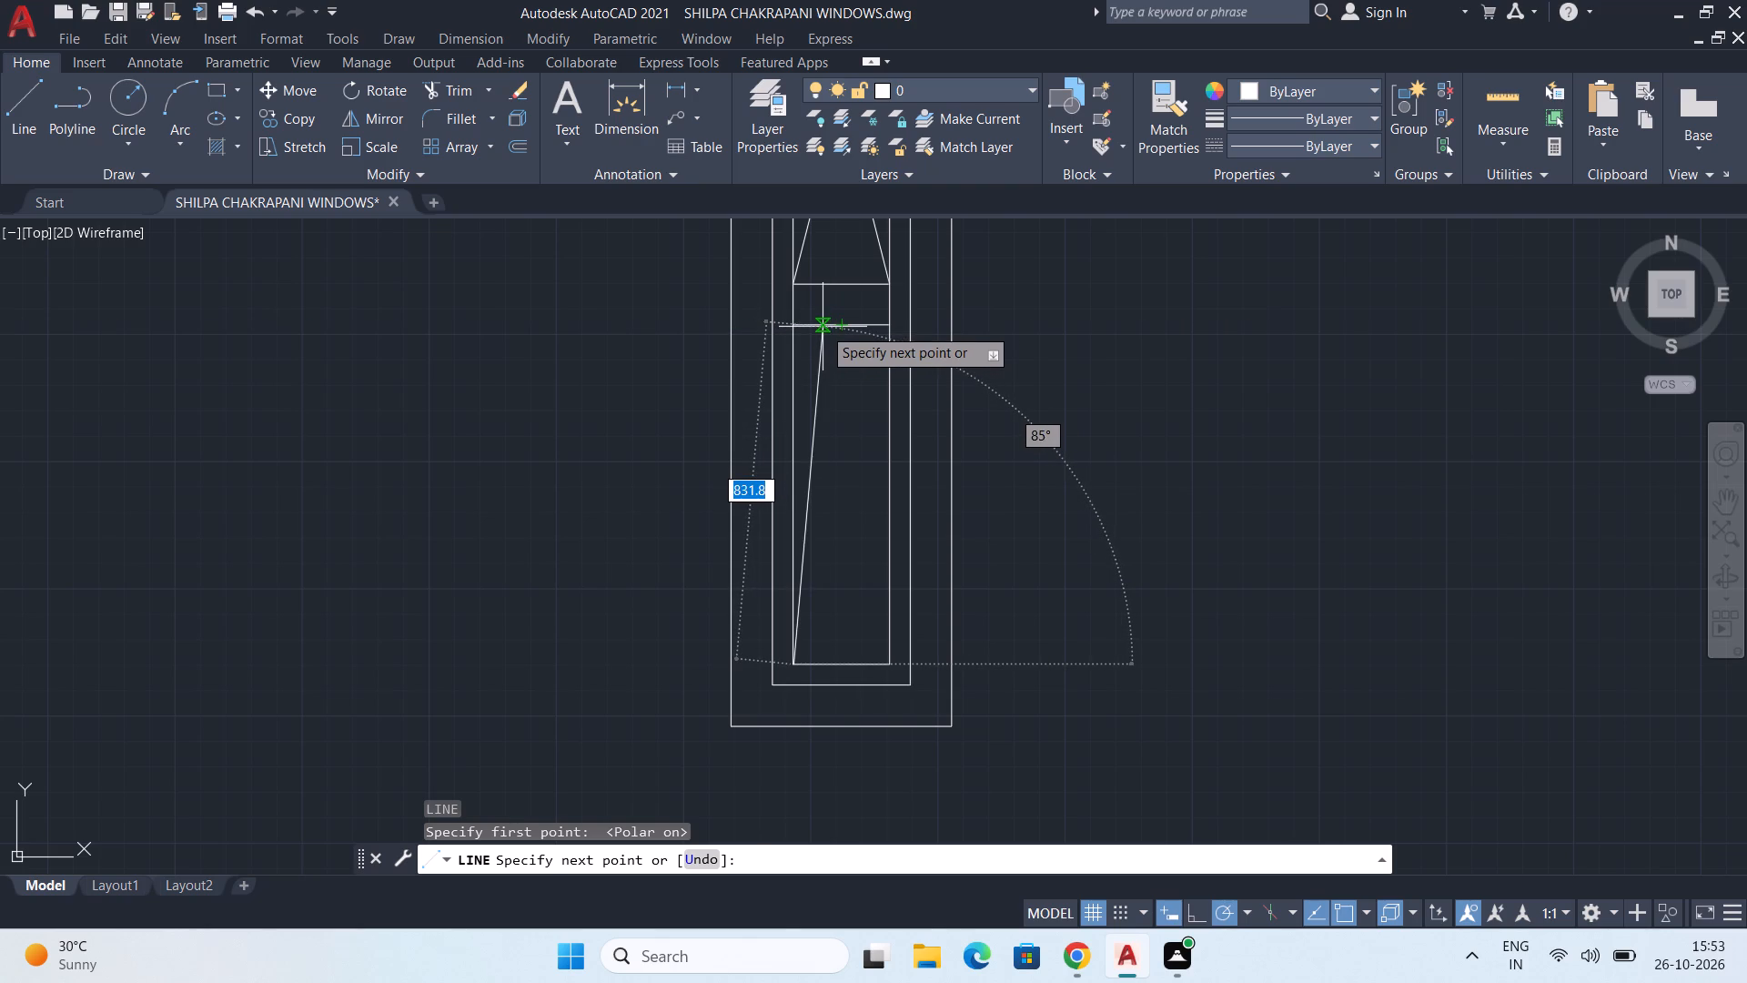
left_click(823, 325)
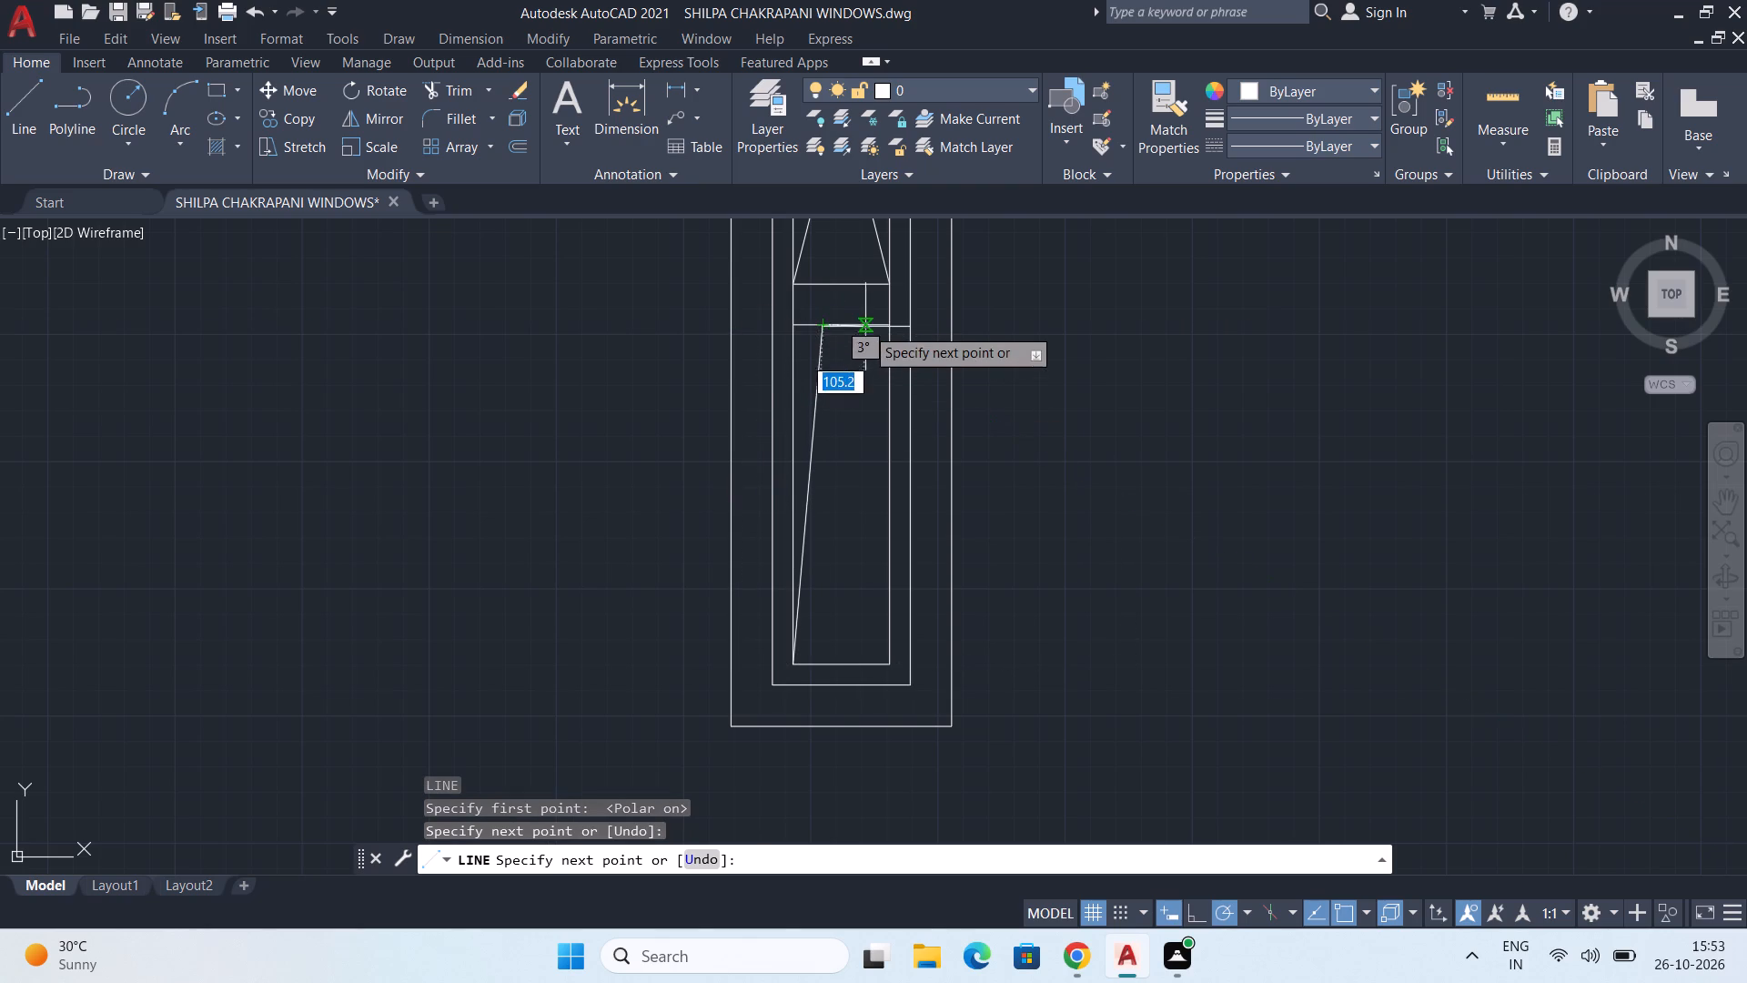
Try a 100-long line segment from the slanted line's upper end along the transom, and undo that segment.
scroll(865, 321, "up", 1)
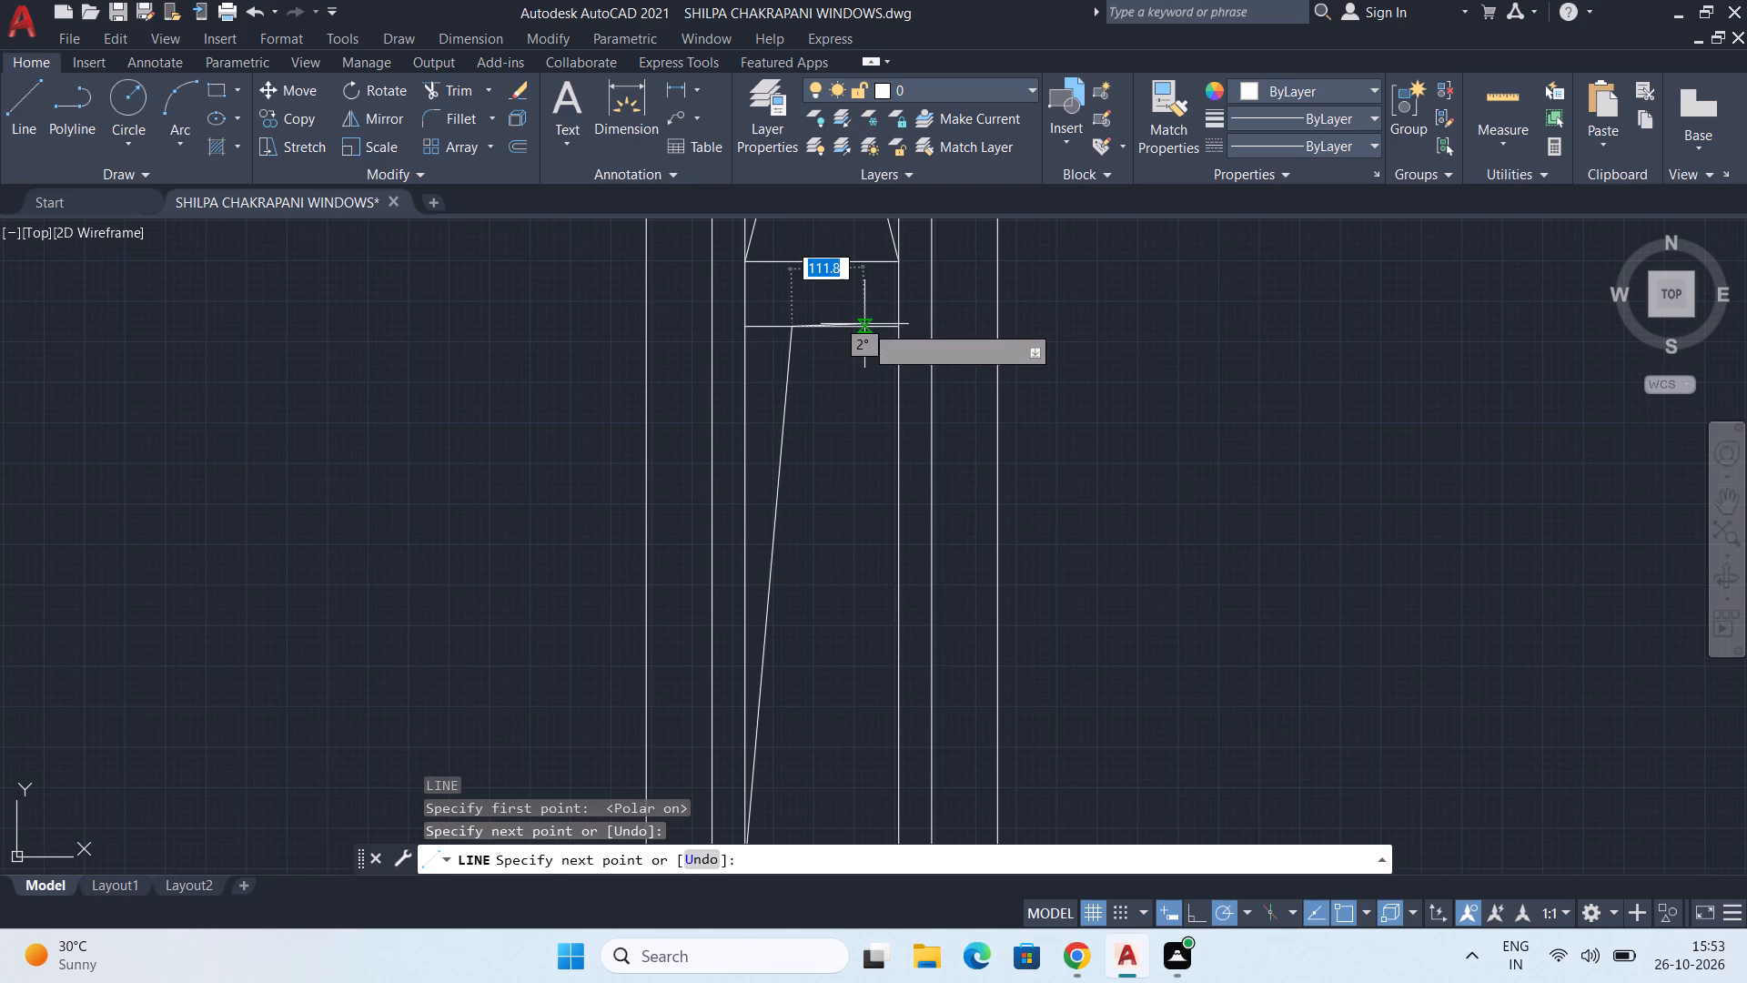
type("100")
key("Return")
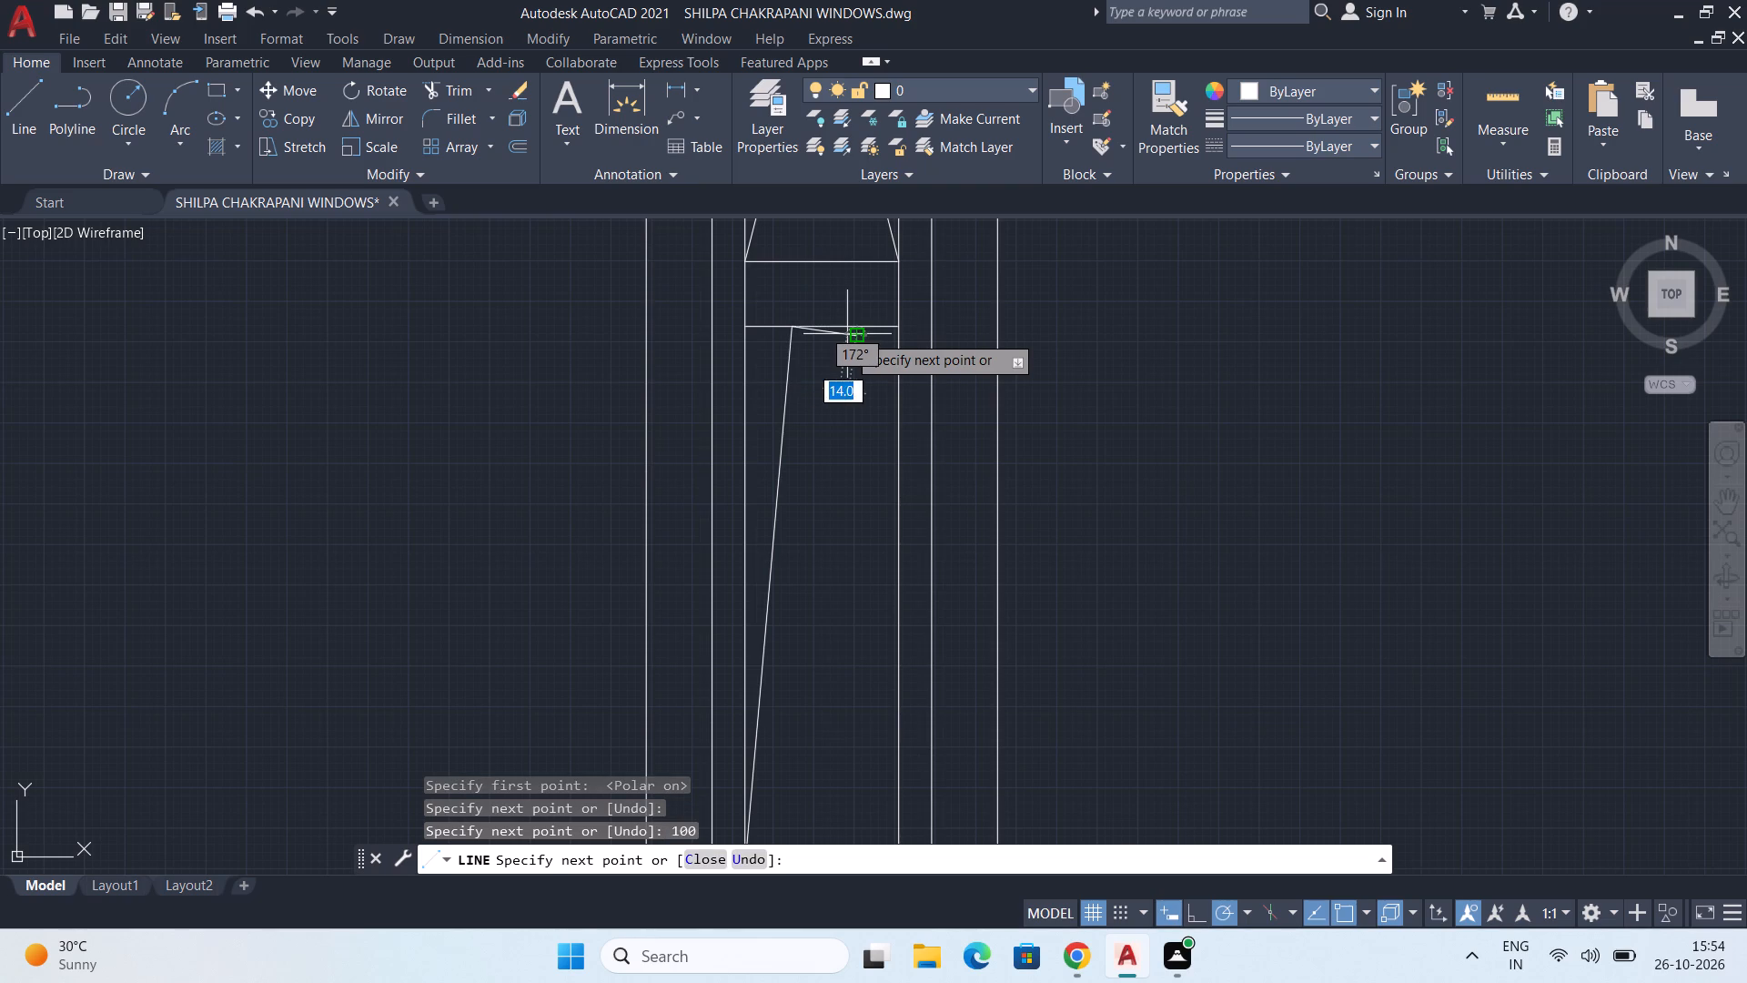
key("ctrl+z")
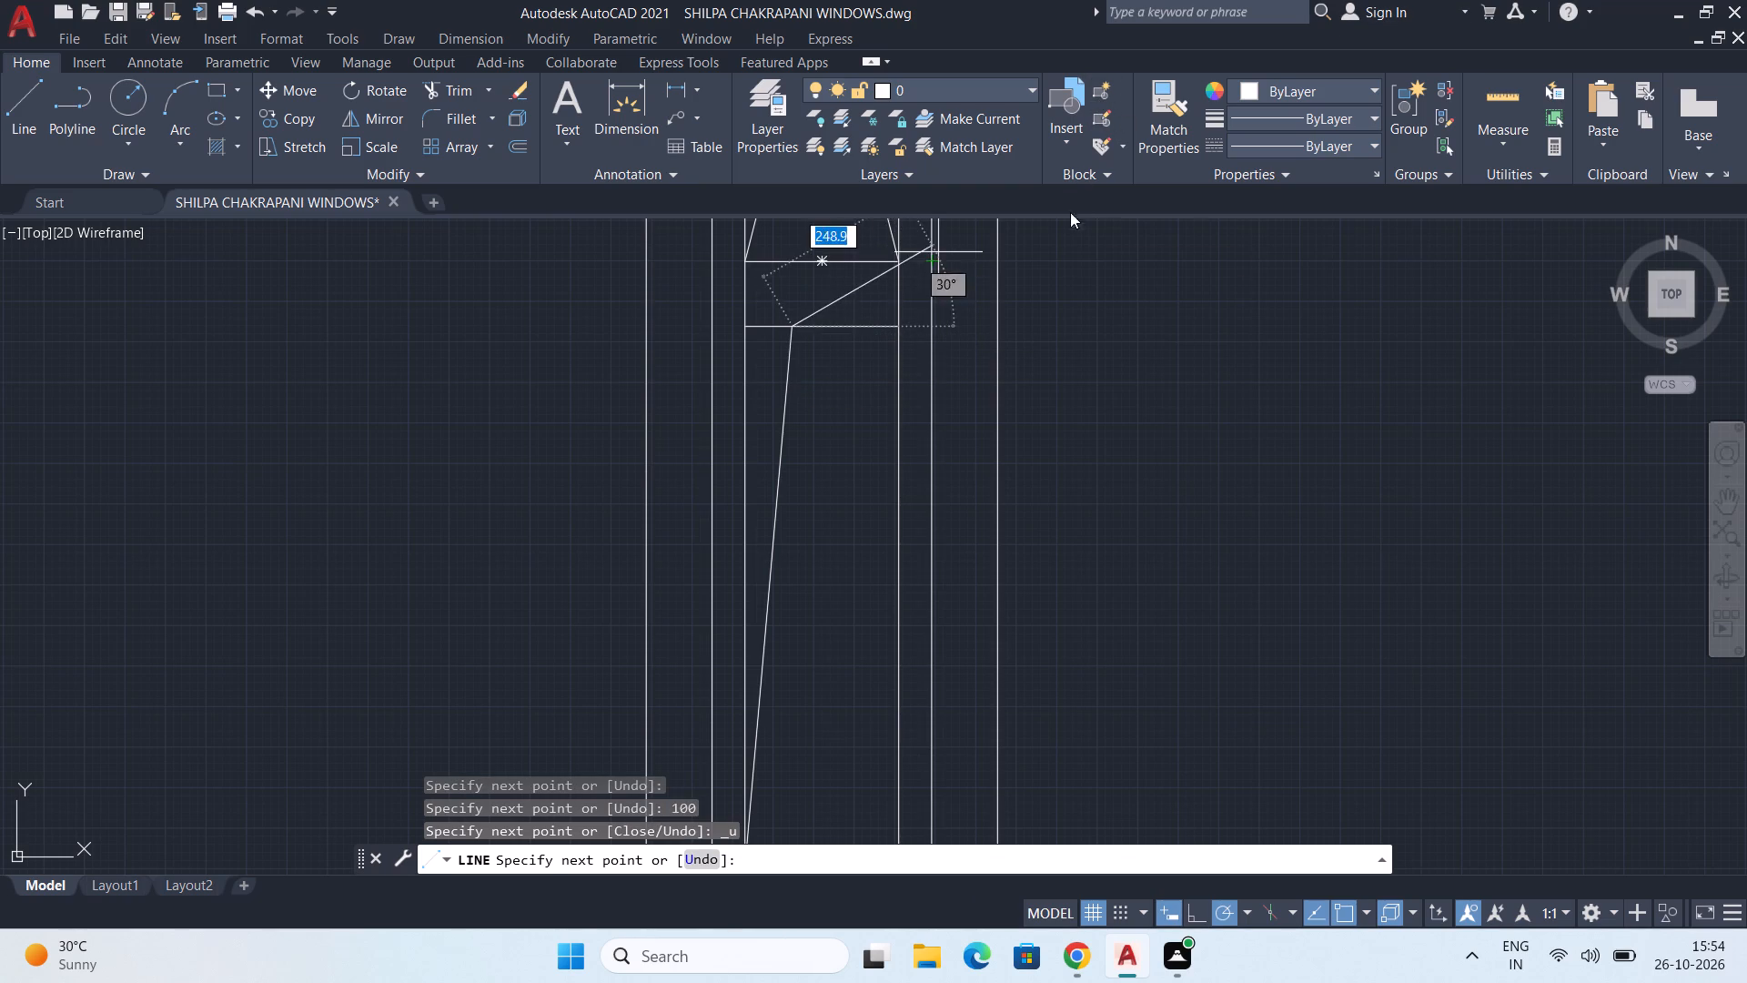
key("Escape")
Mirror the slanted line about the lower pane's vertical centre line, keeping the original.
scroll(1045, 249, "down", 1)
middle_click_drag(1060, 488, 925, 441)
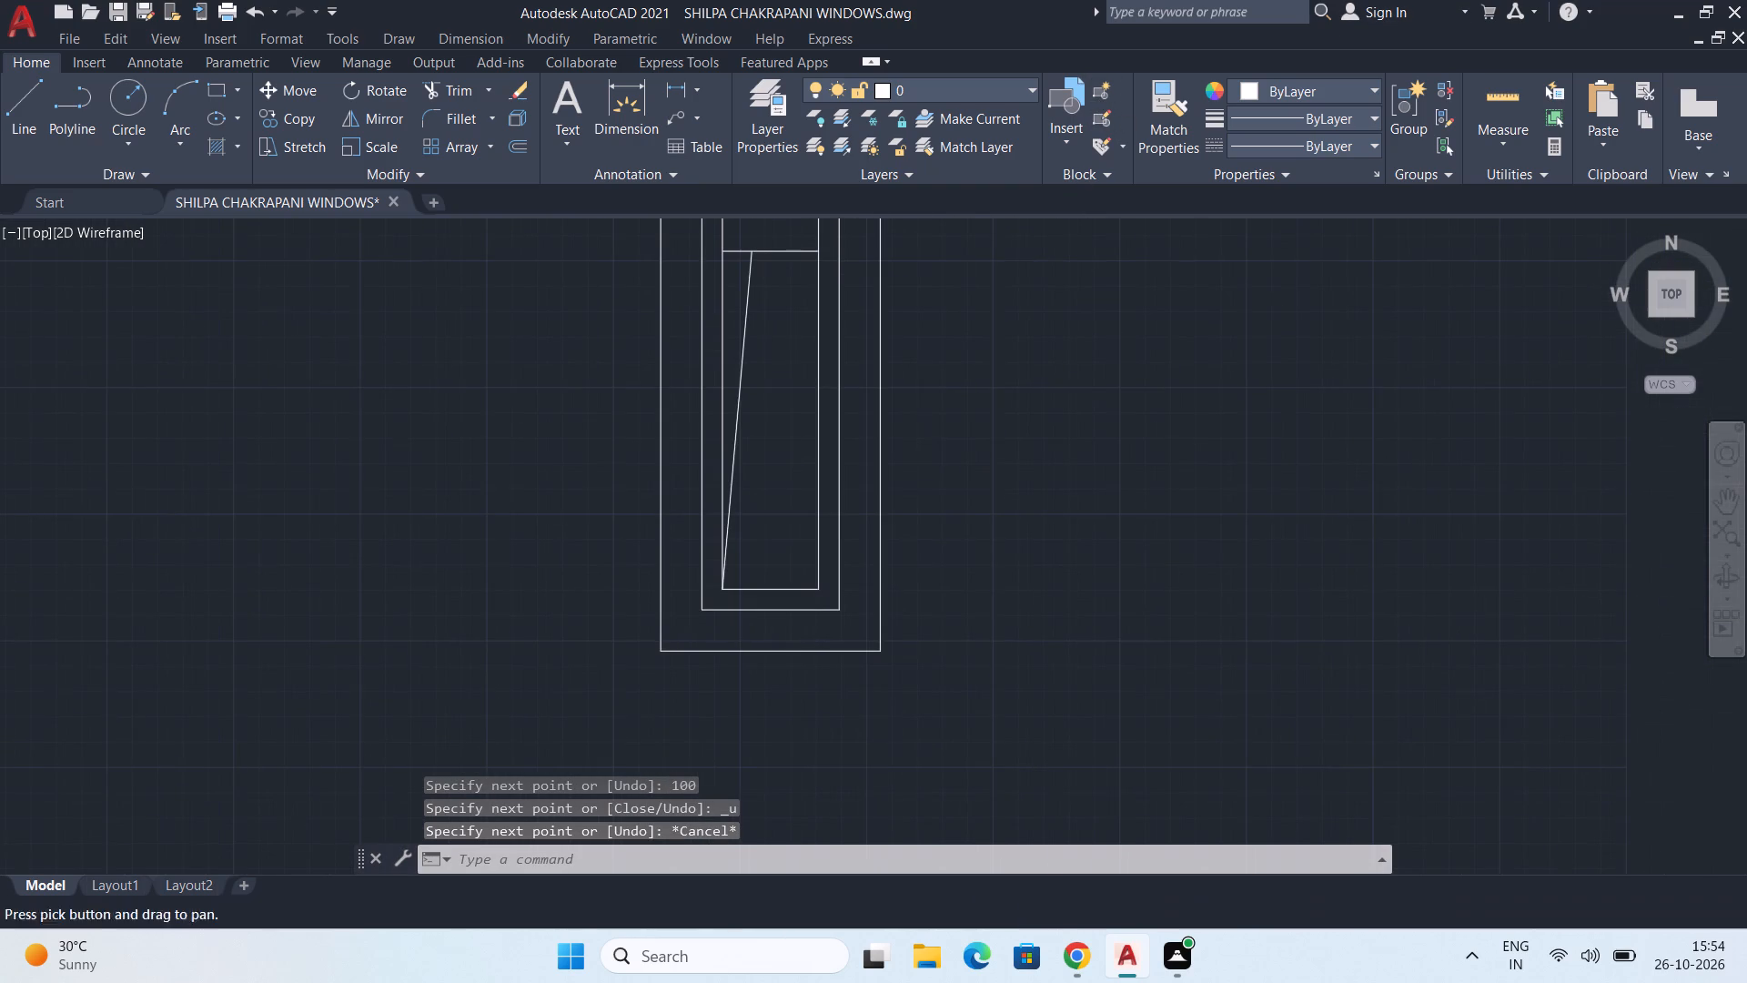
middle_click_drag(916, 456, 924, 502)
left_click(749, 398)
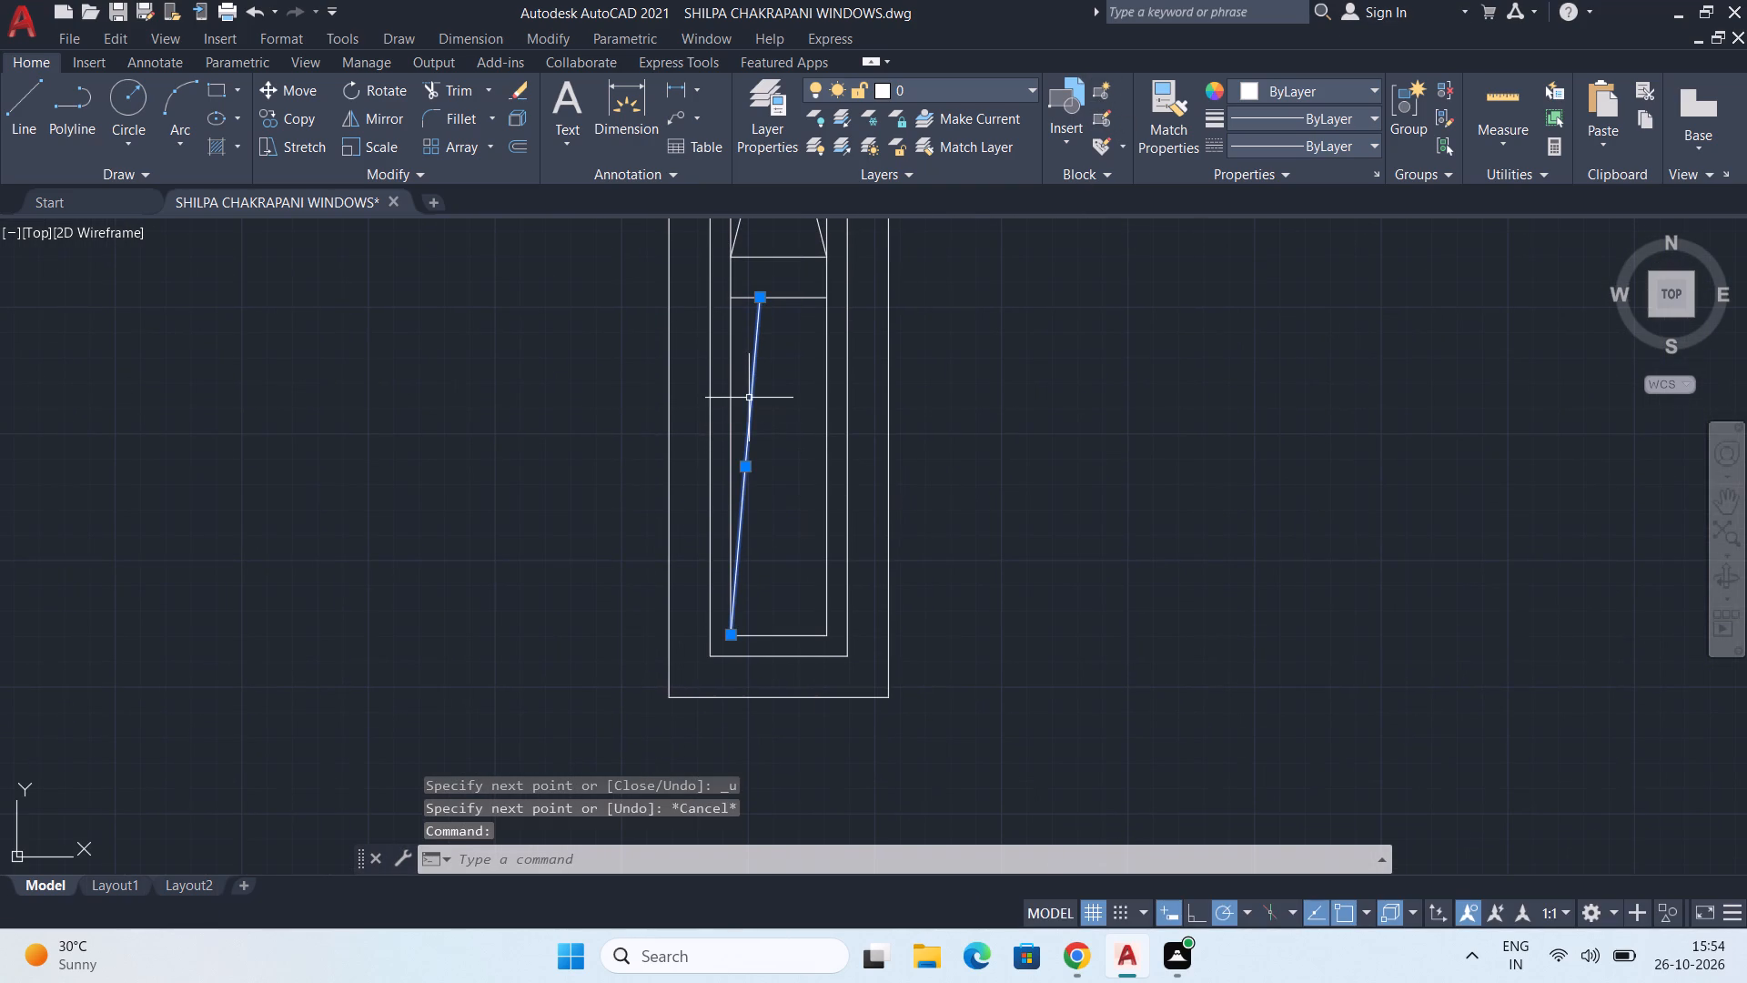
type("MI")
key("Return")
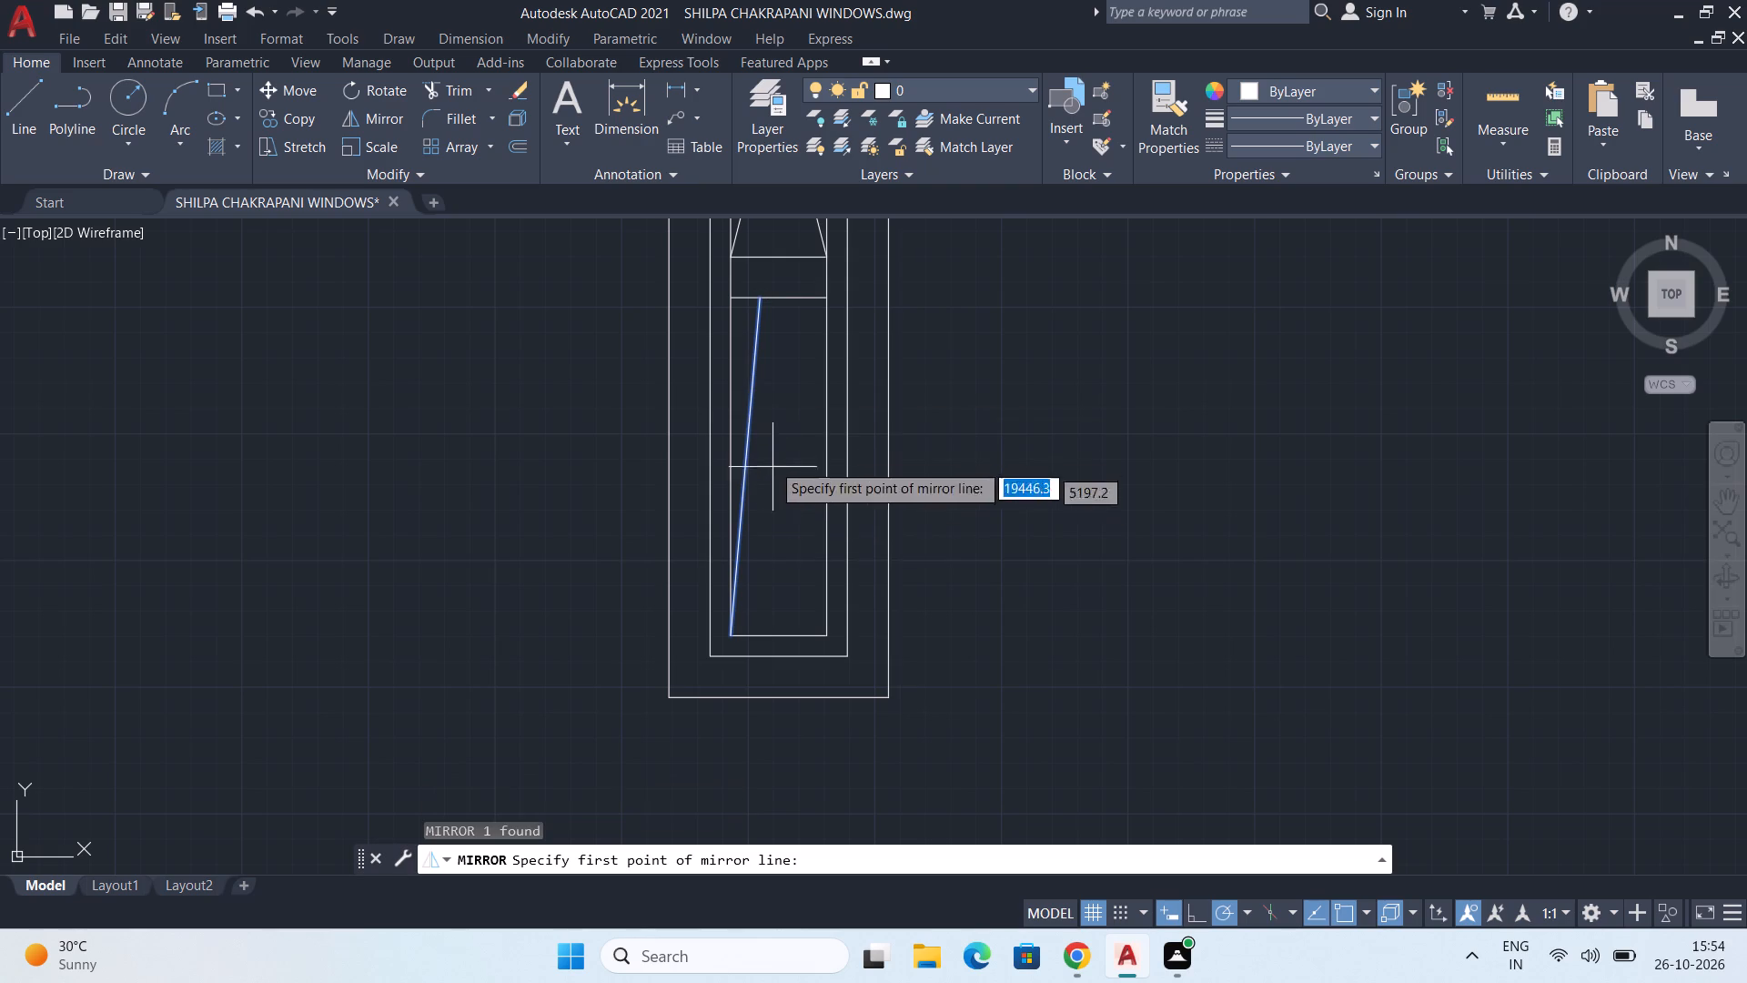
left_click(777, 639)
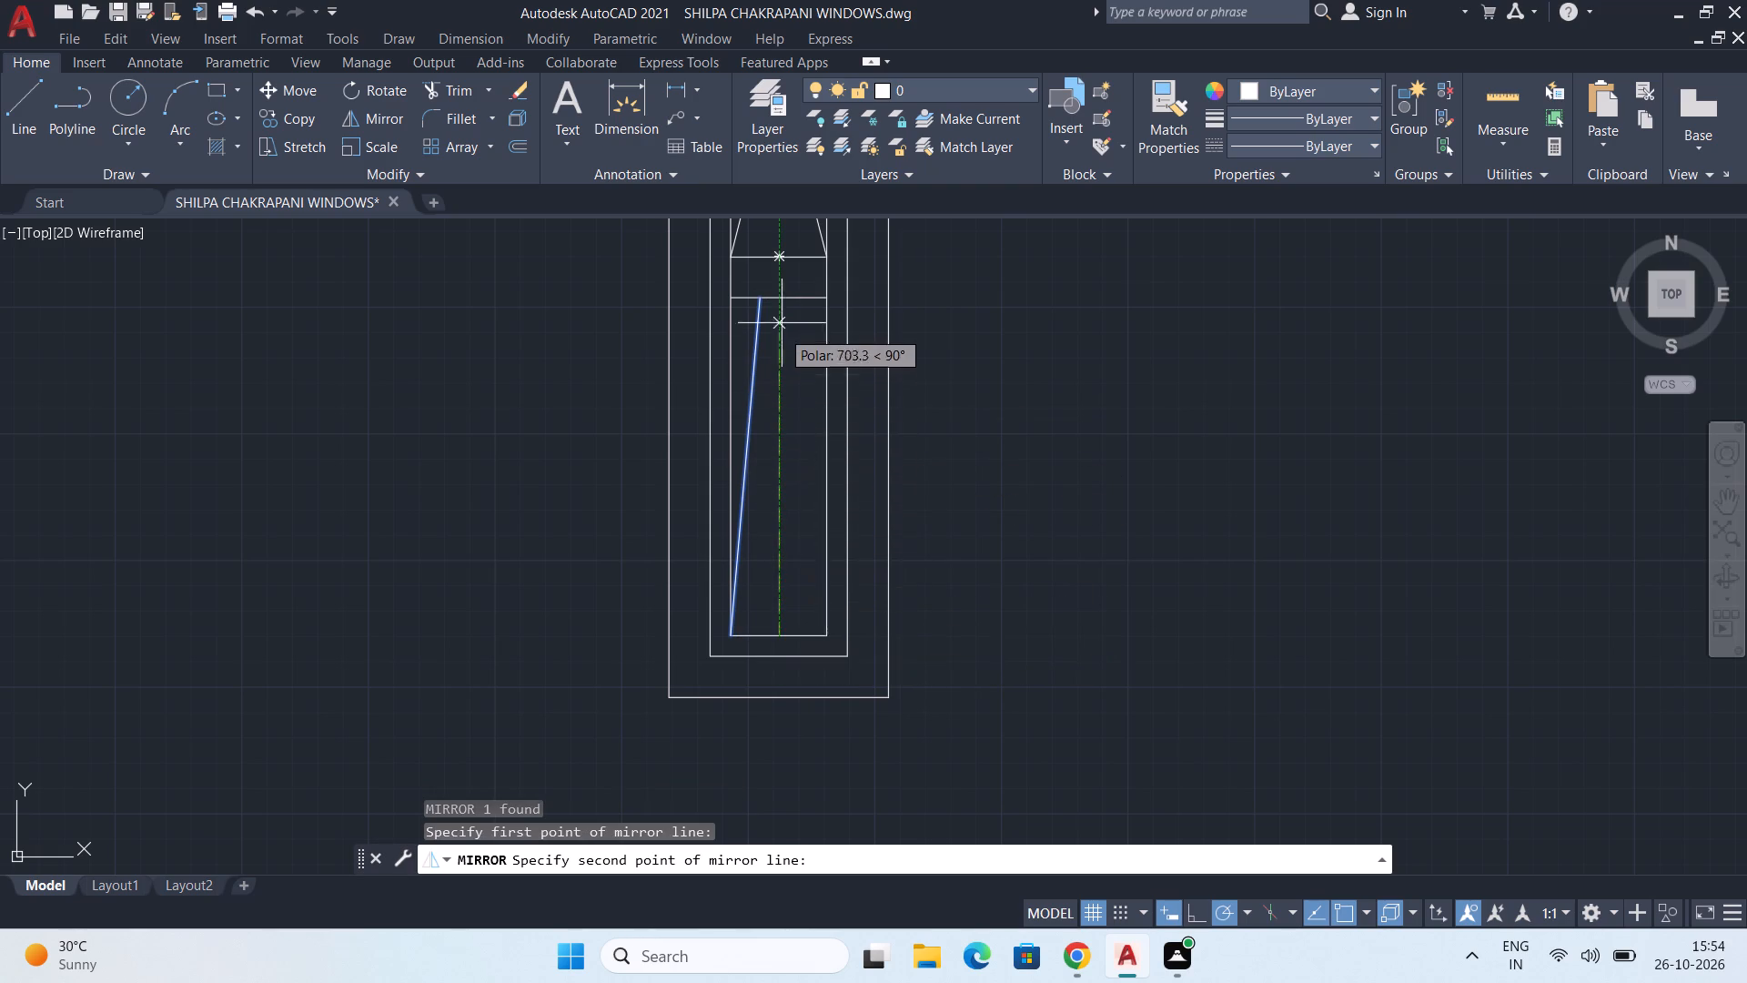
left_click(778, 294)
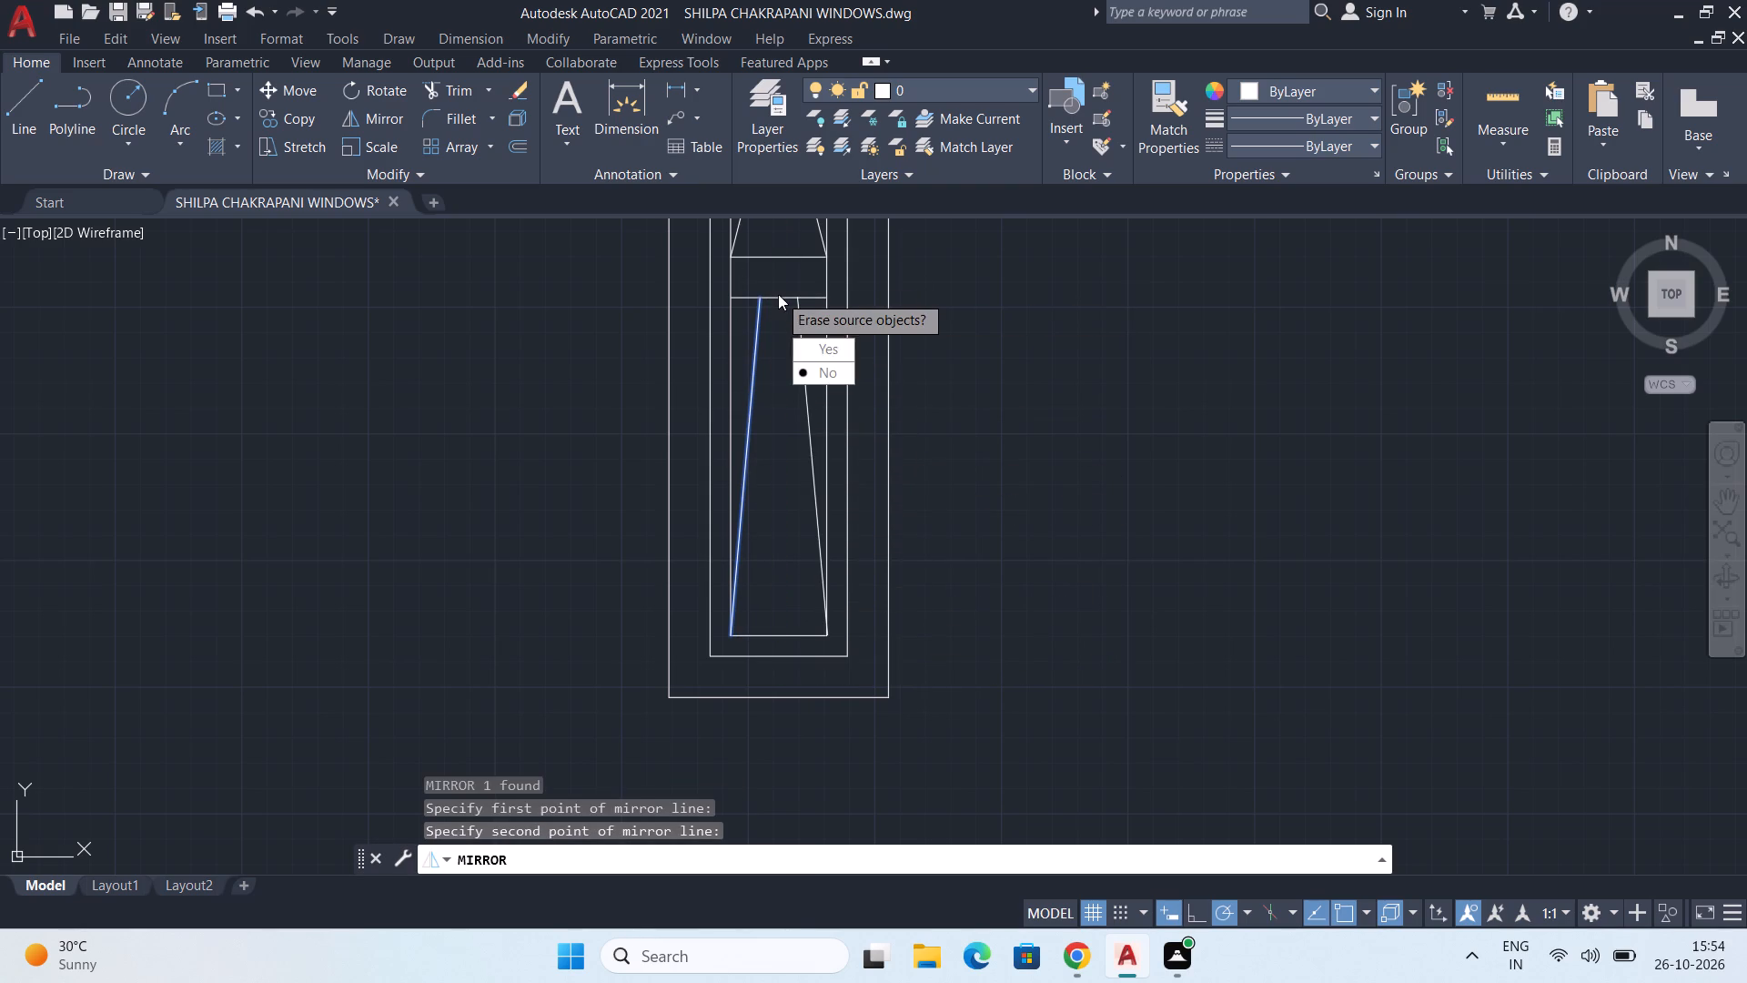
left_click_drag(841, 369, 778, 294)
Trim the transom's lower line on both sides so only the piece between the two slanted lines remains.
scroll(820, 335, "down", 2)
scroll(816, 329, "up", 2)
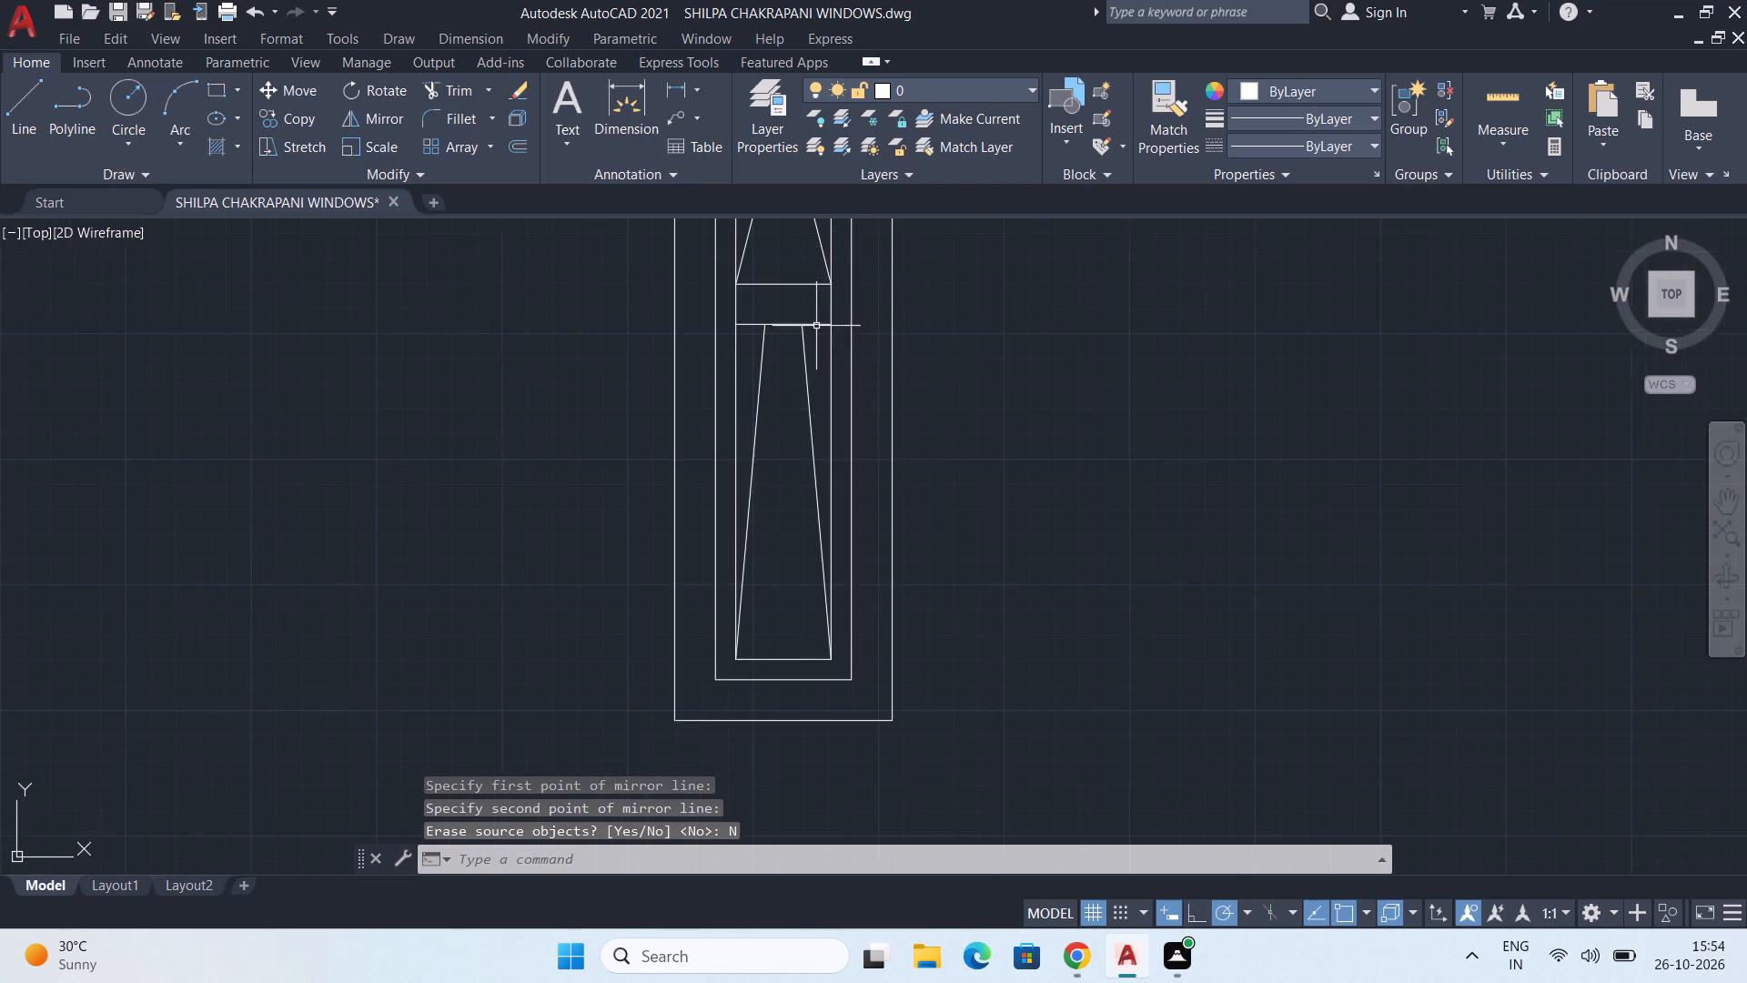
middle_click_drag(812, 349, 831, 376)
type("TR")
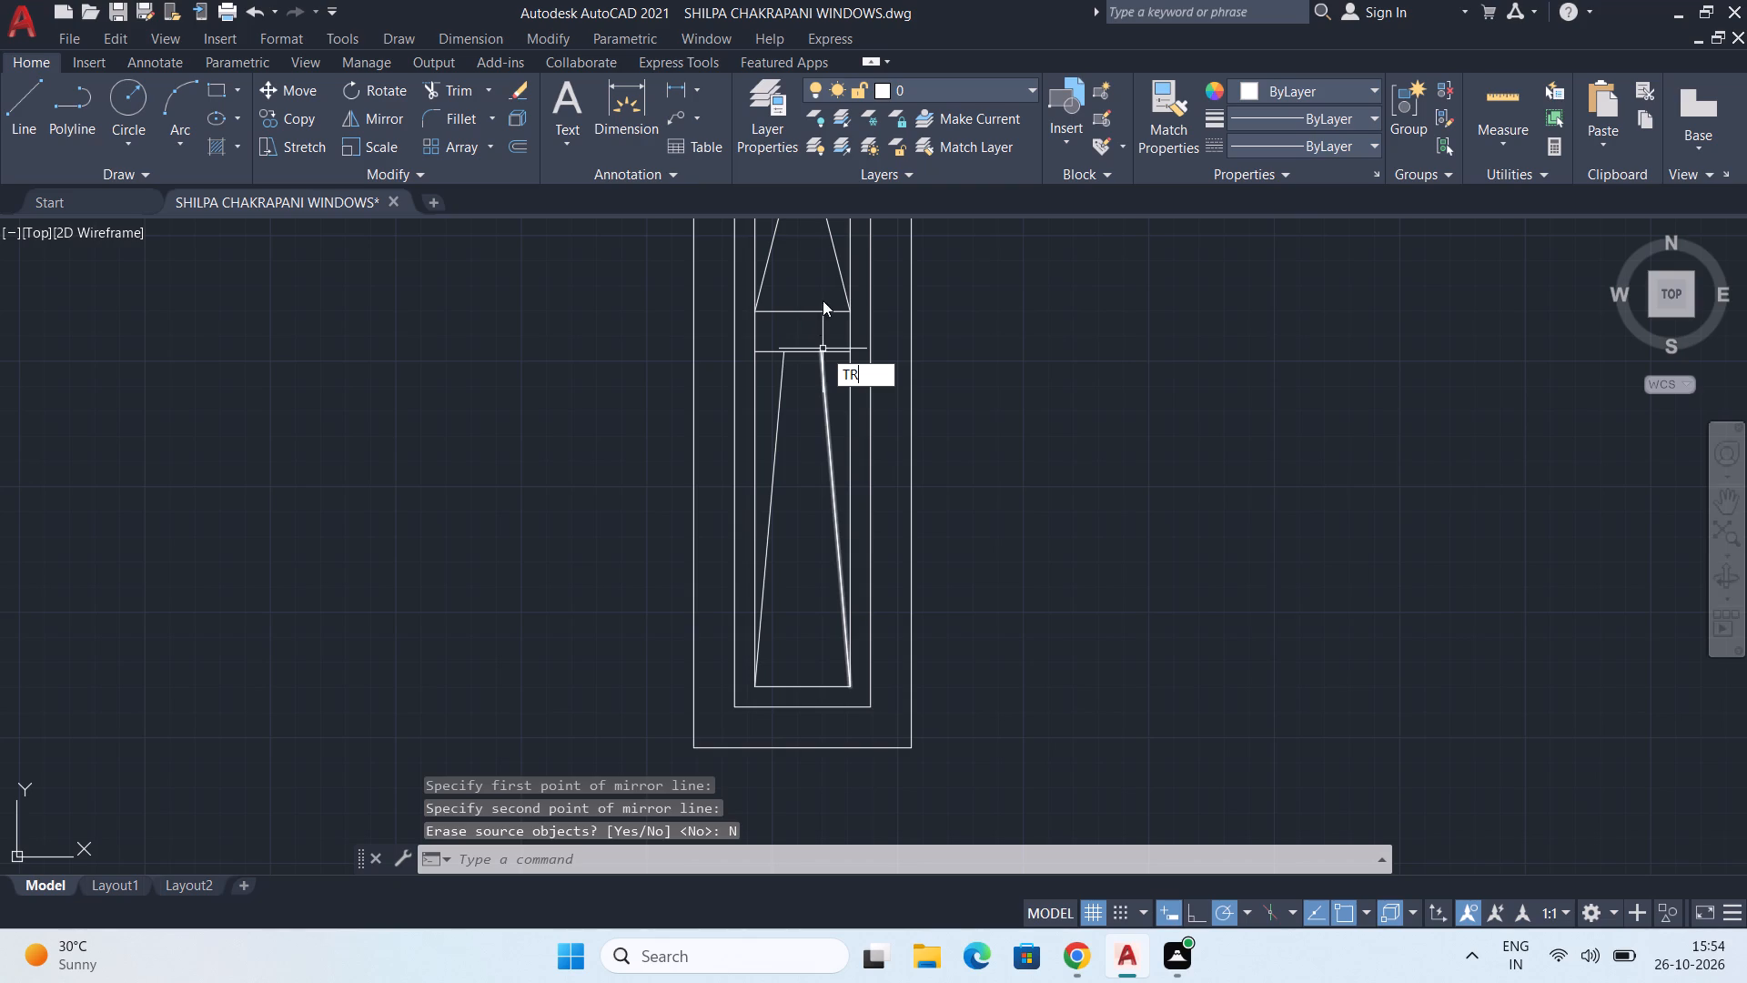
key("Return")
scroll(798, 337, "up", 2)
left_click(705, 375)
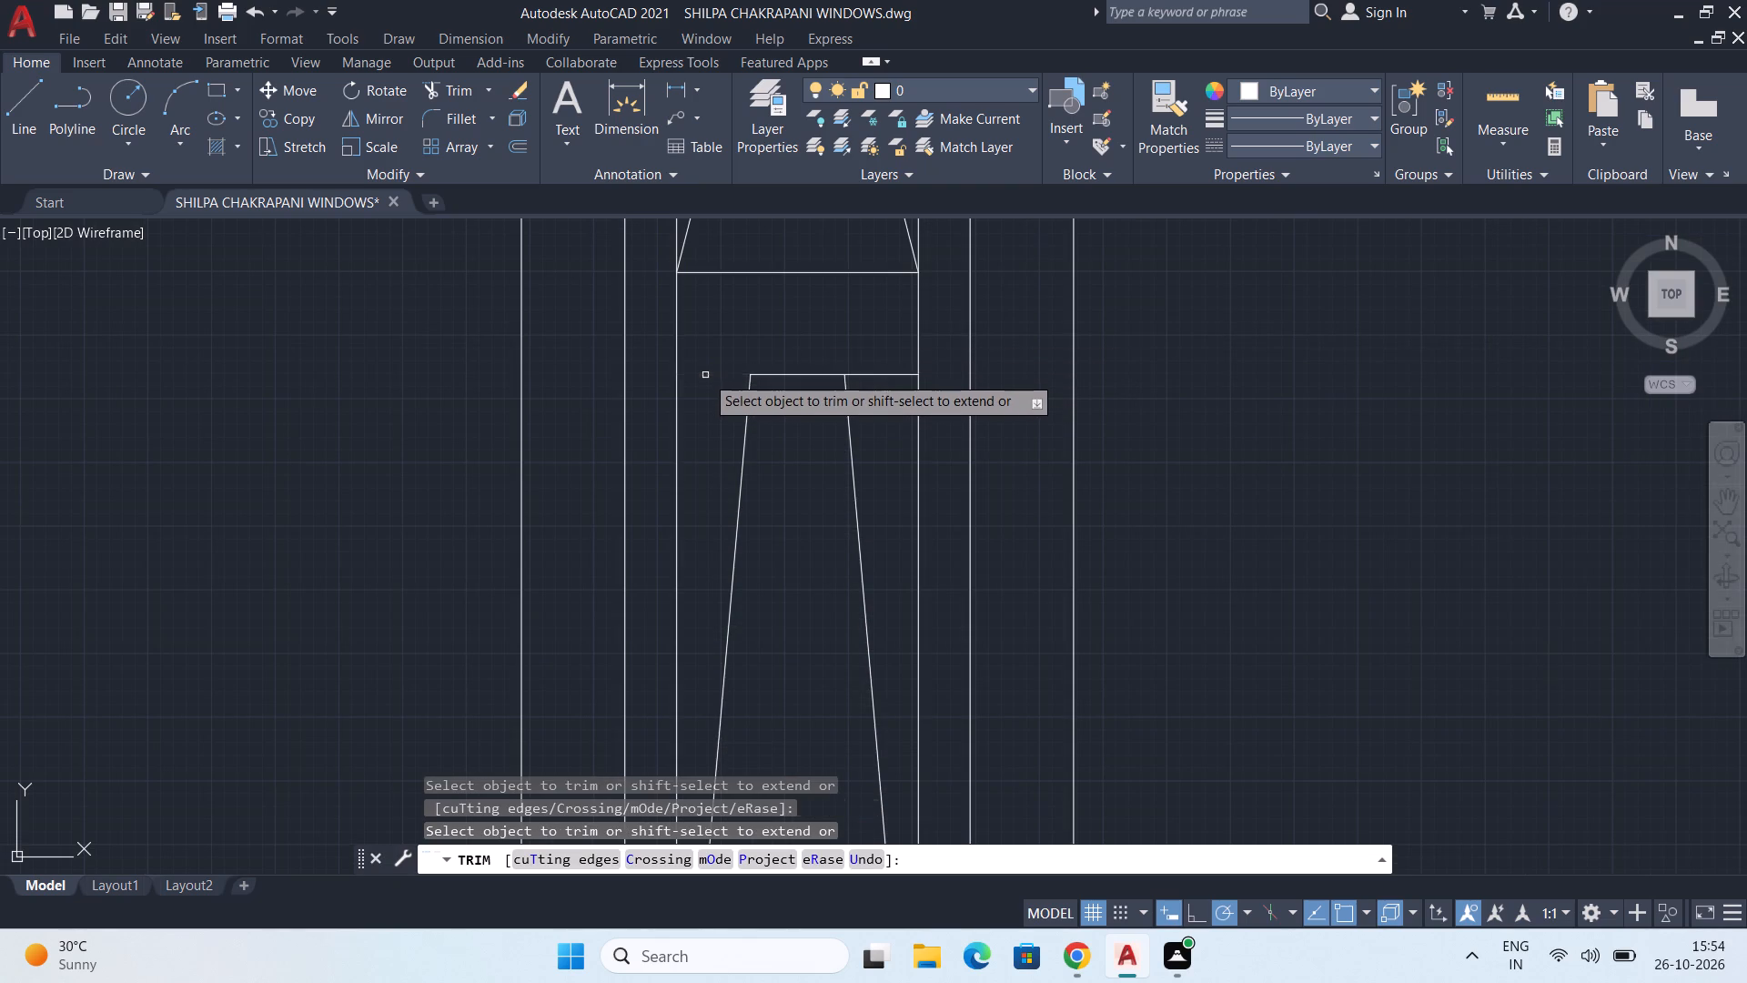
left_click(884, 374)
scroll(899, 368, "down", 2)
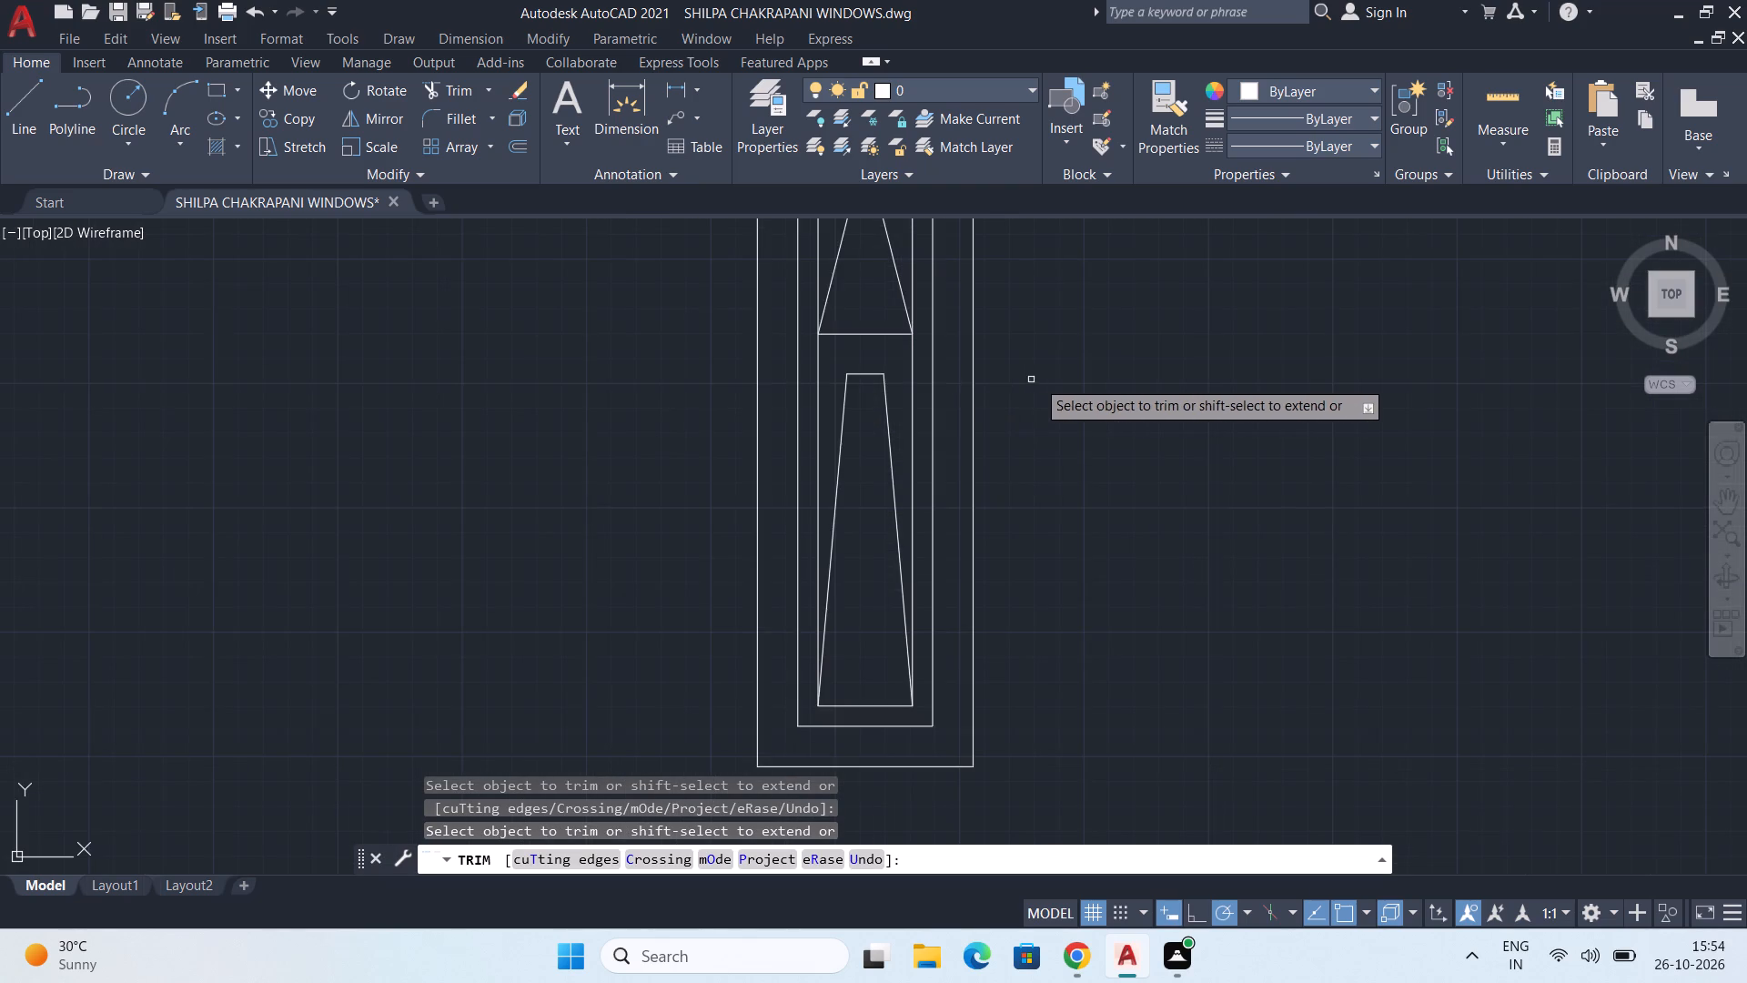
scroll(1043, 380, "down", 2)
key("space")
Add a horizontal linear dimension for the window's overall width, placed just above its top edge.
scroll(1036, 373, "down", 1)
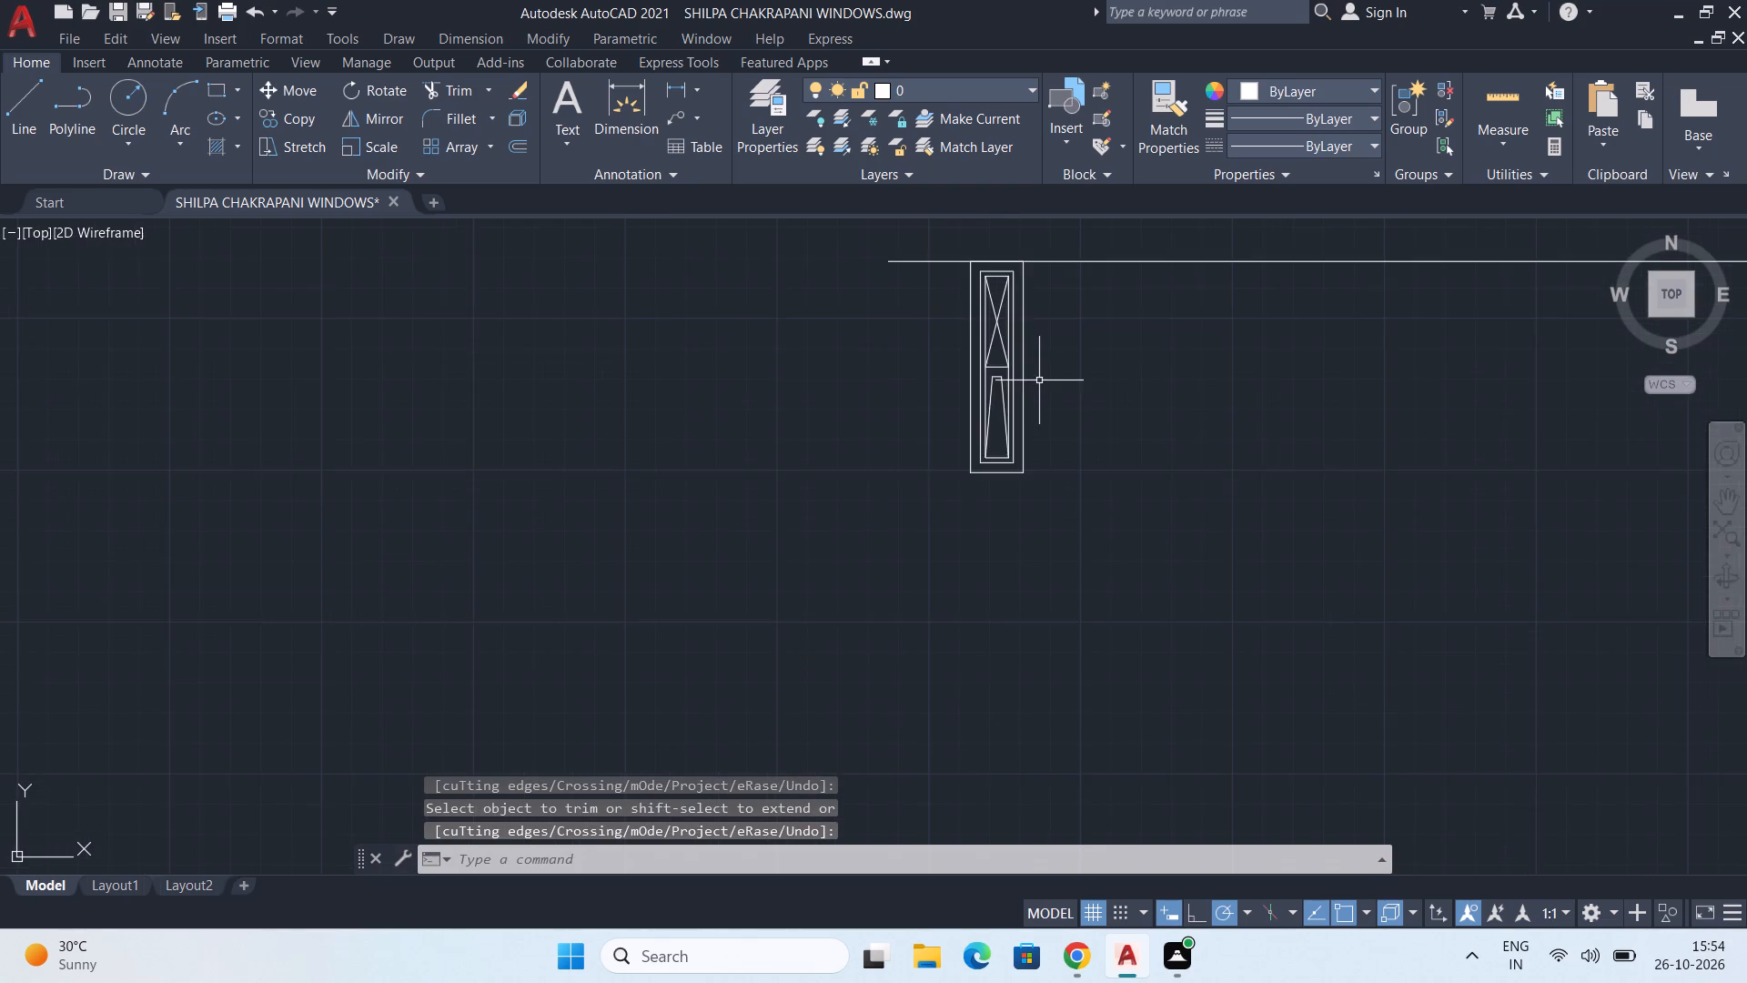
middle_click_drag(1039, 380, 931, 482)
left_click(677, 93)
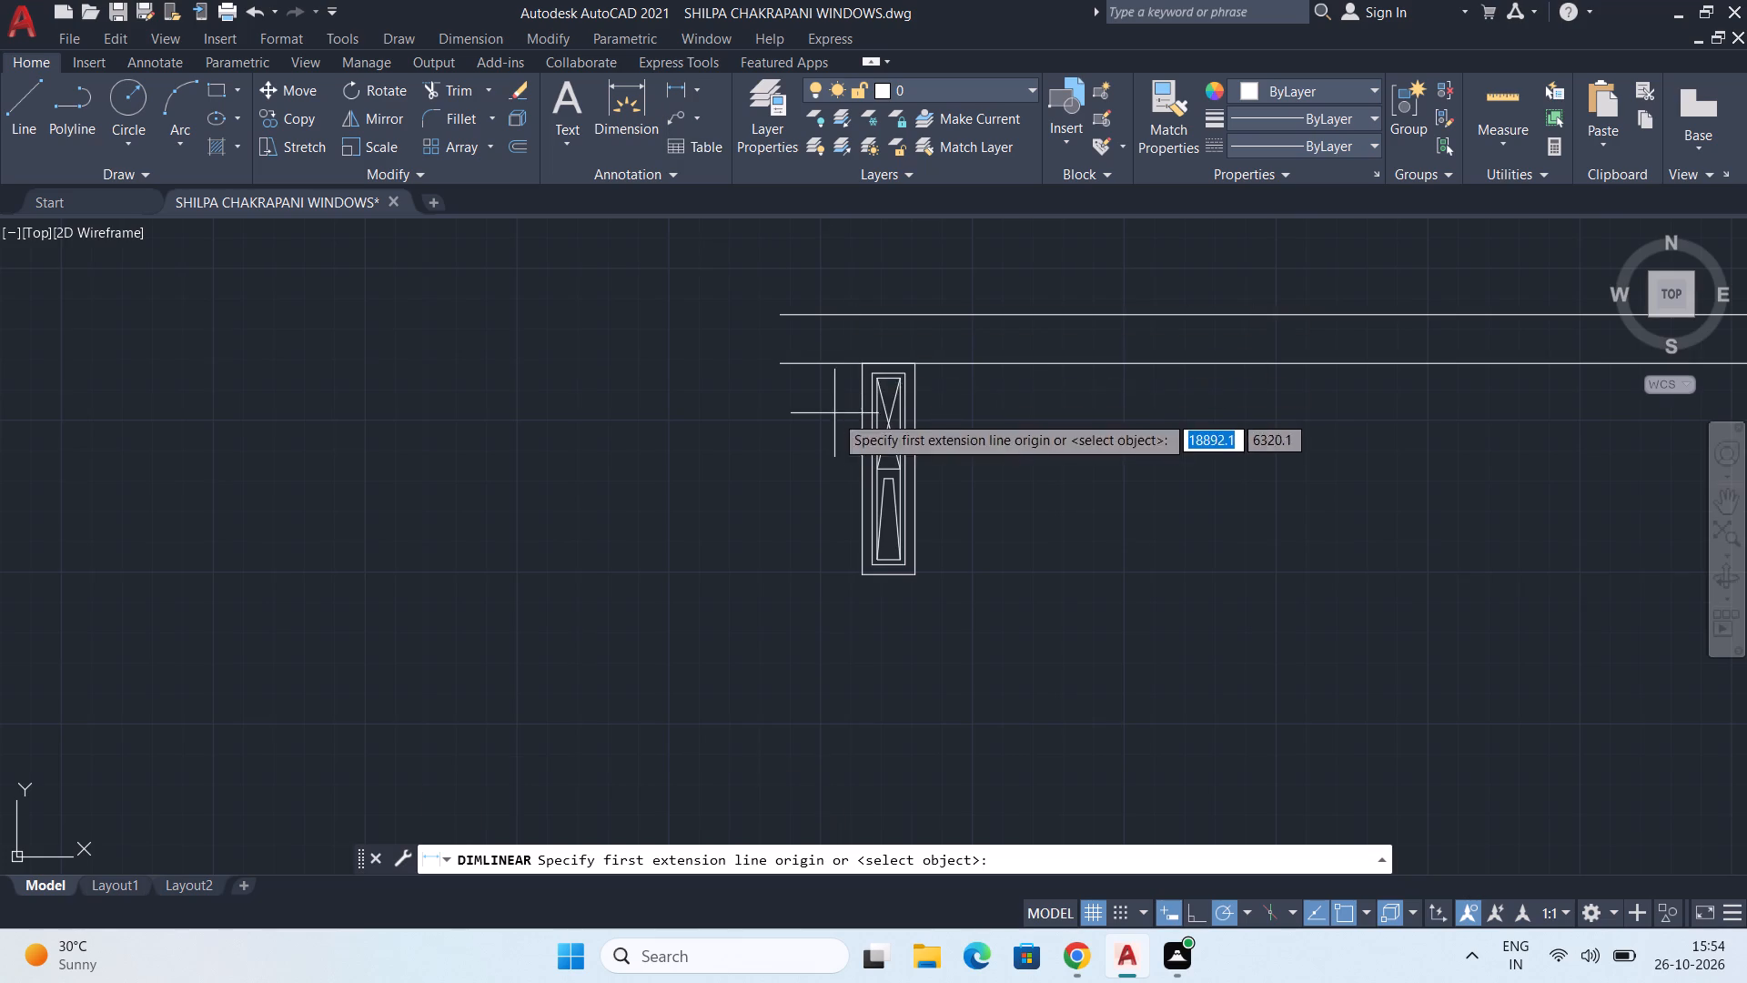
scroll(839, 399, "up", 2)
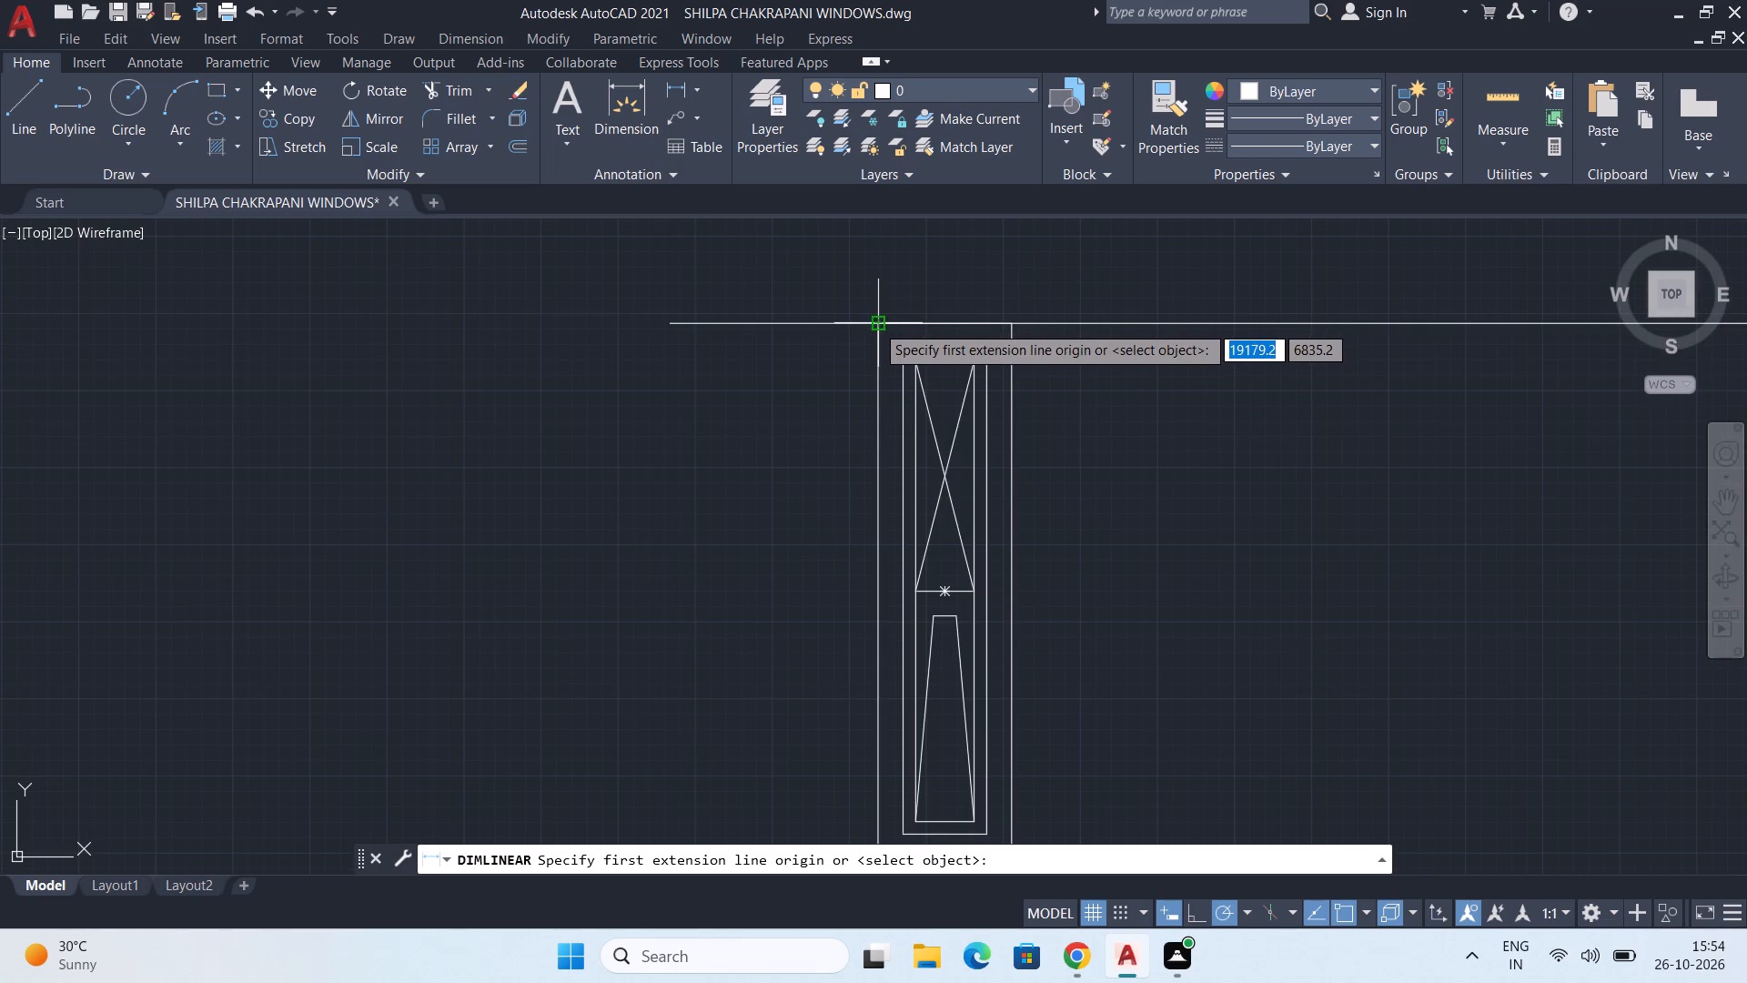
left_click(875, 324)
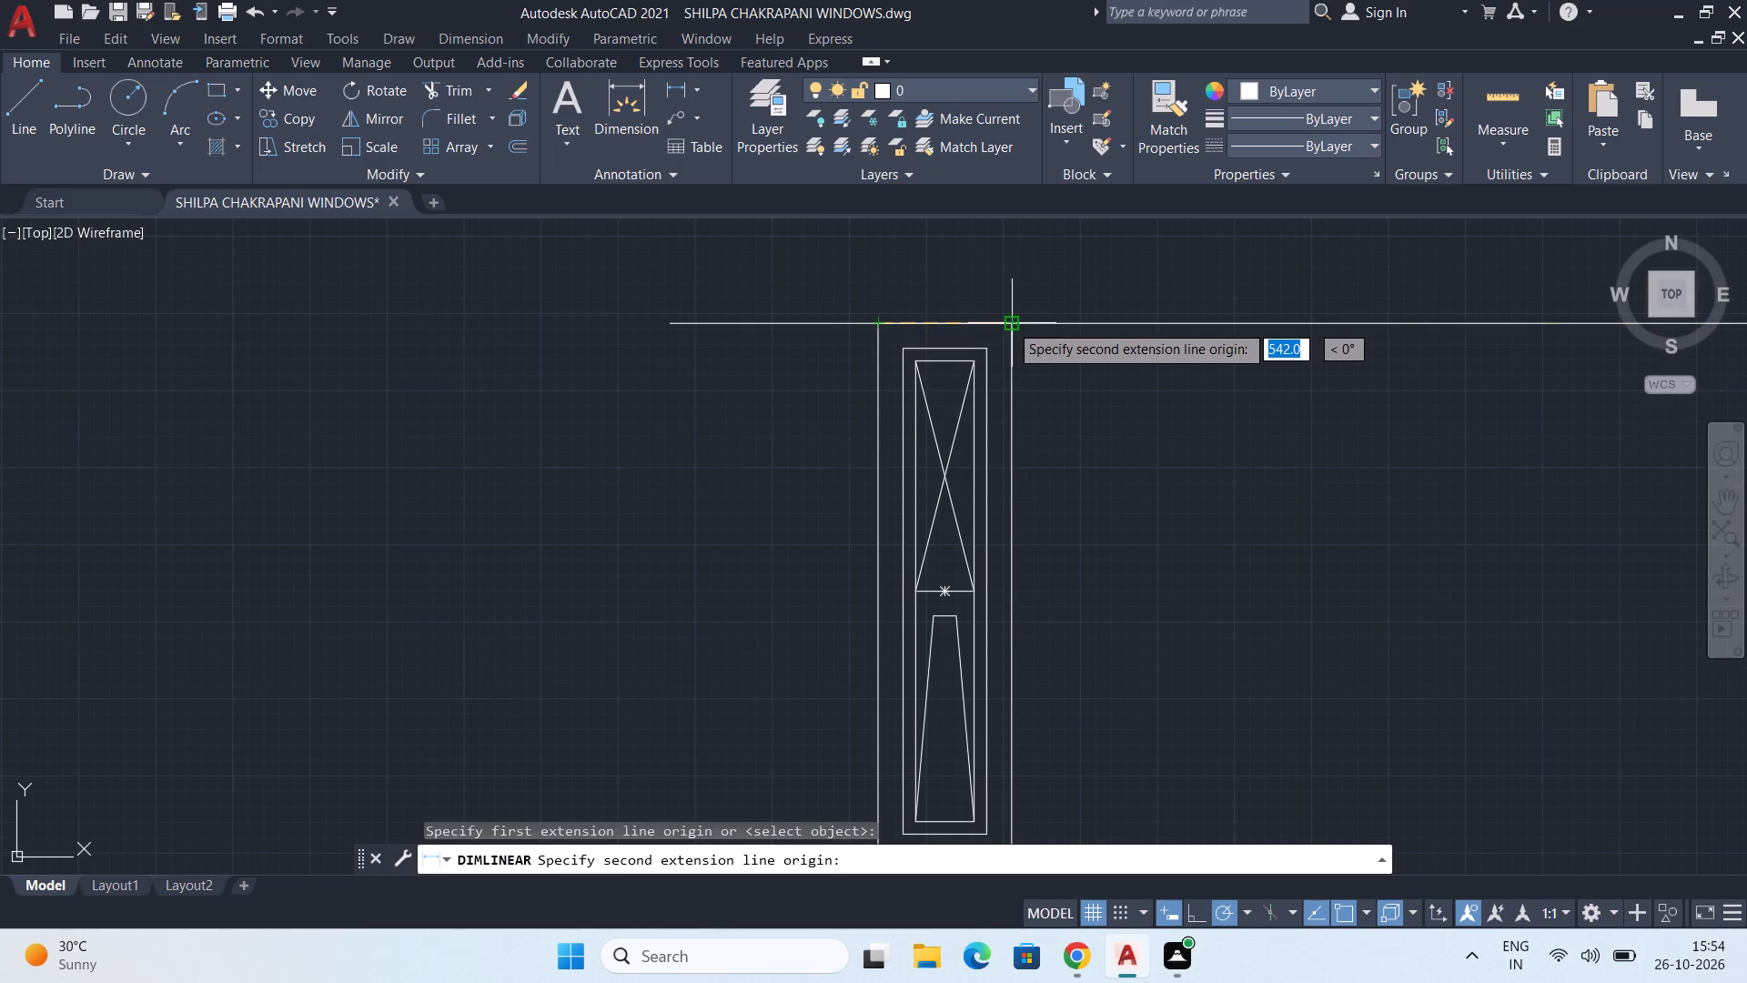
left_click(1009, 323)
left_click(1009, 270)
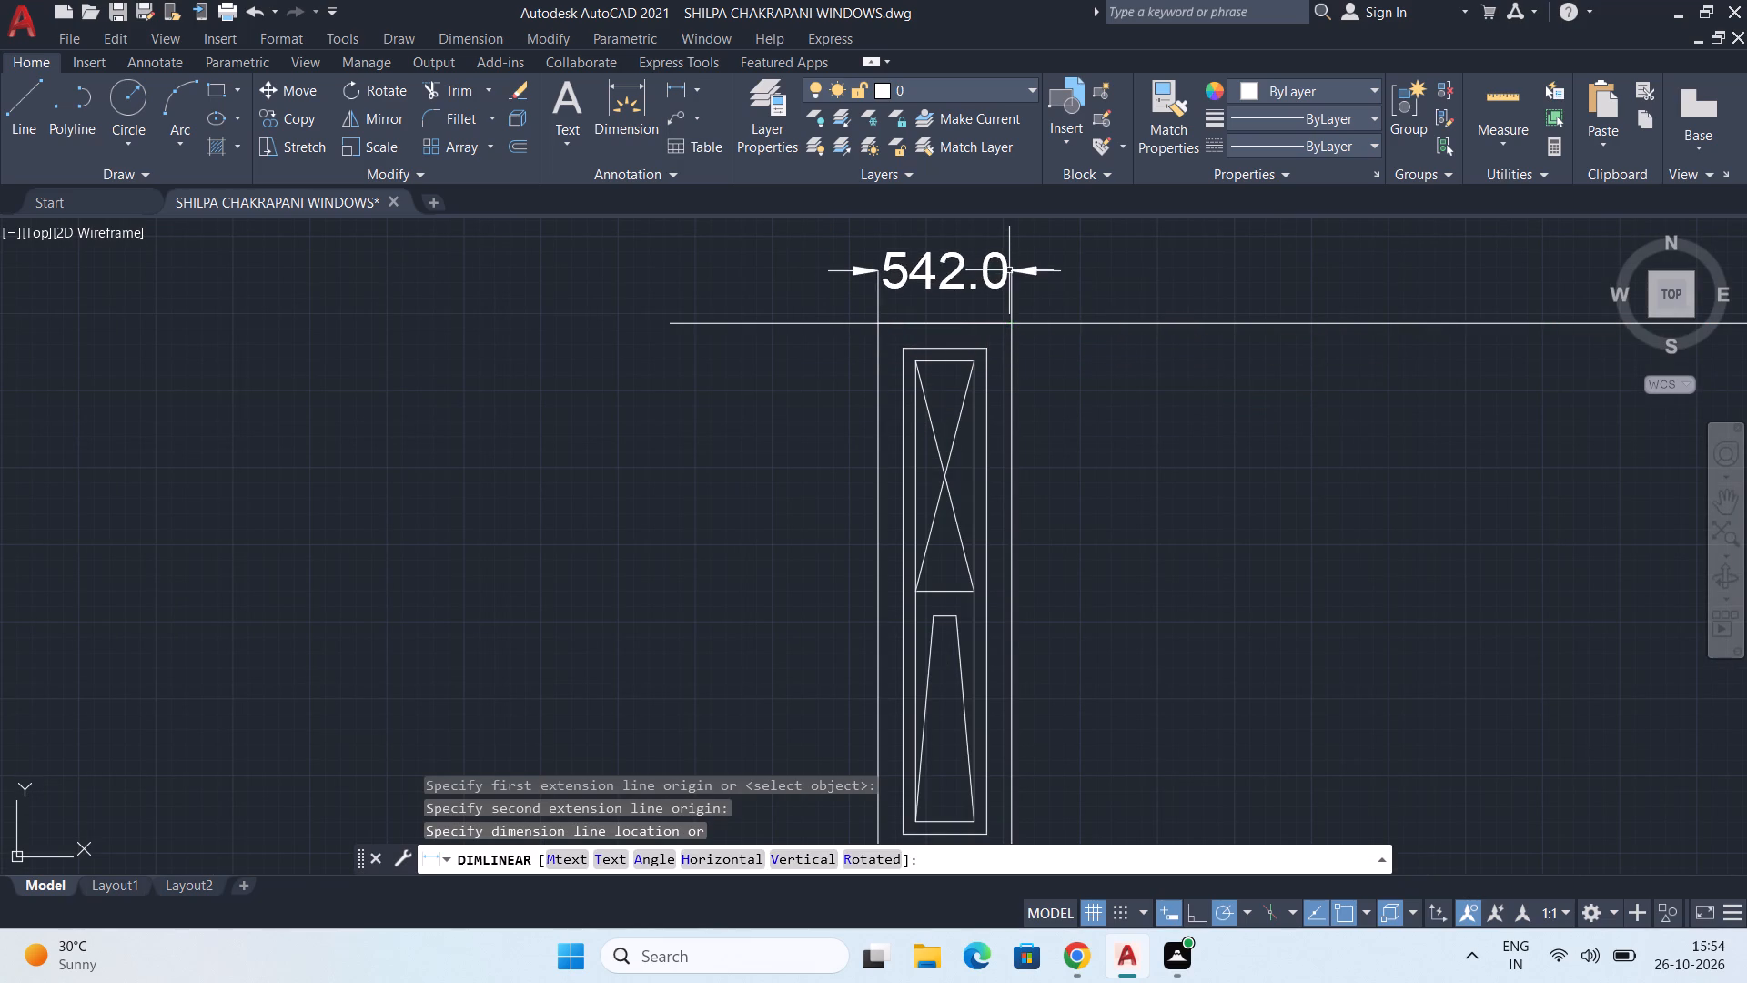
Add a vertical linear dimension for the window's overall height, placed to the right of its outer frame.
scroll(1036, 429, "down", 2)
middle_click_drag(1056, 502, 995, 414)
key("space")
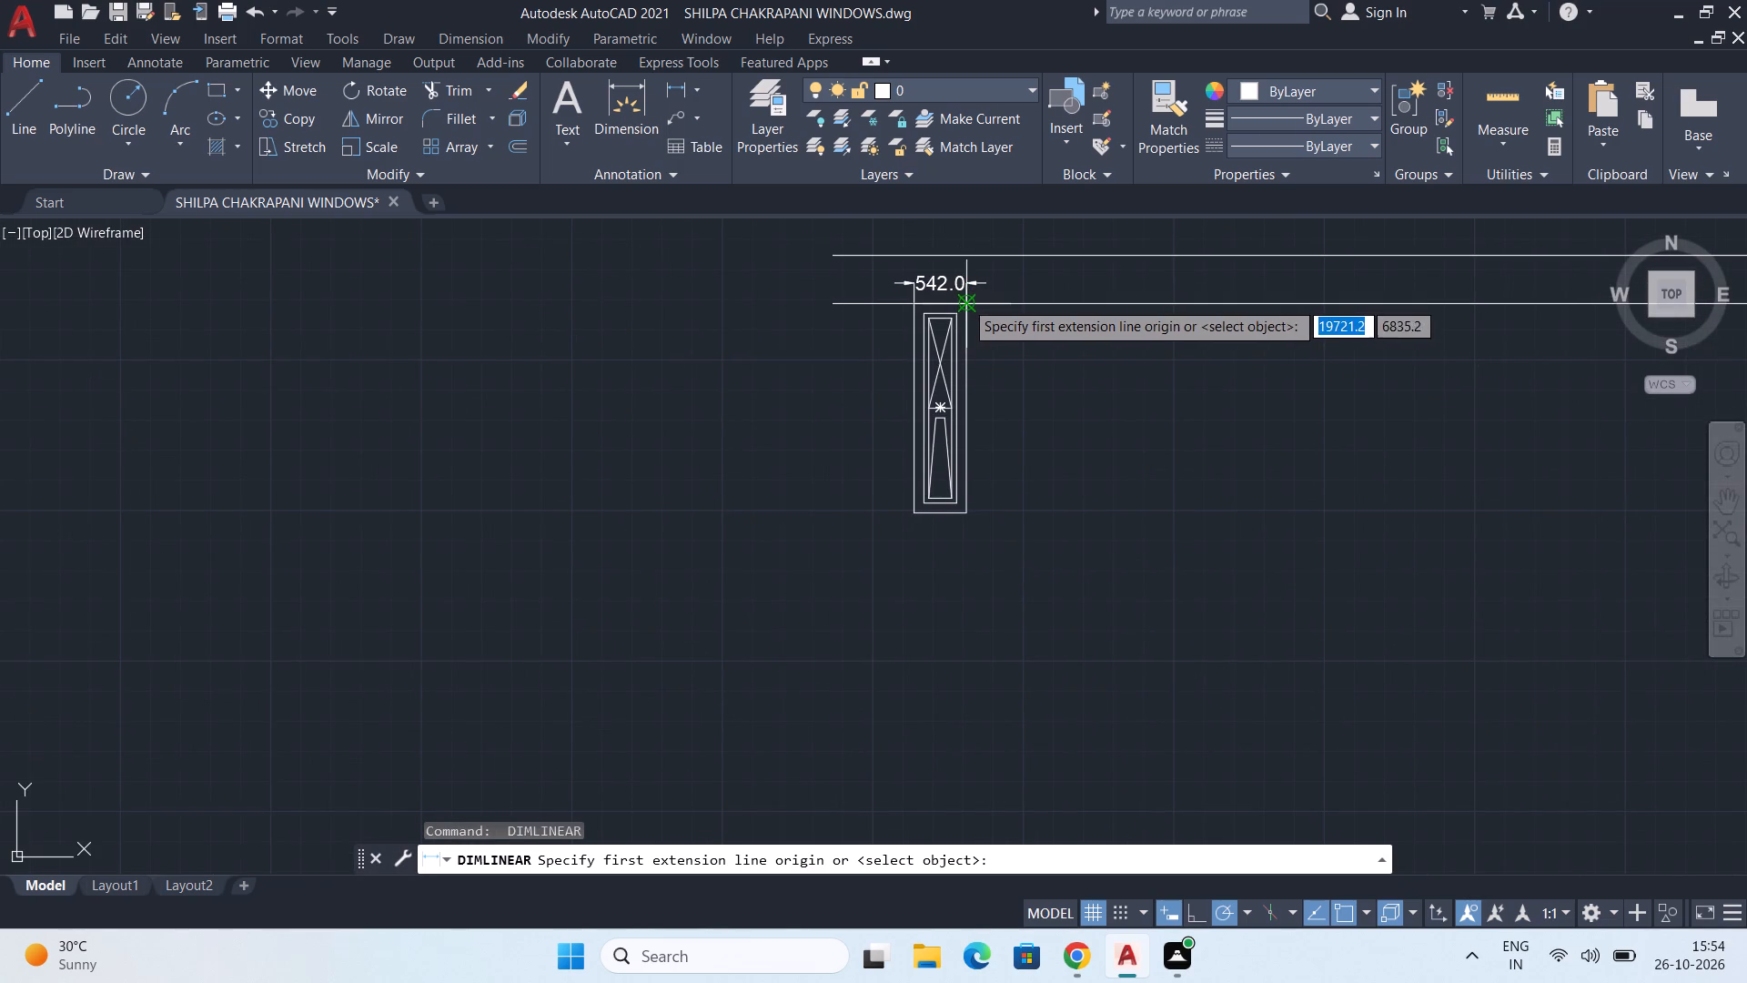
left_click(964, 300)
scroll(964, 534, "up", 2)
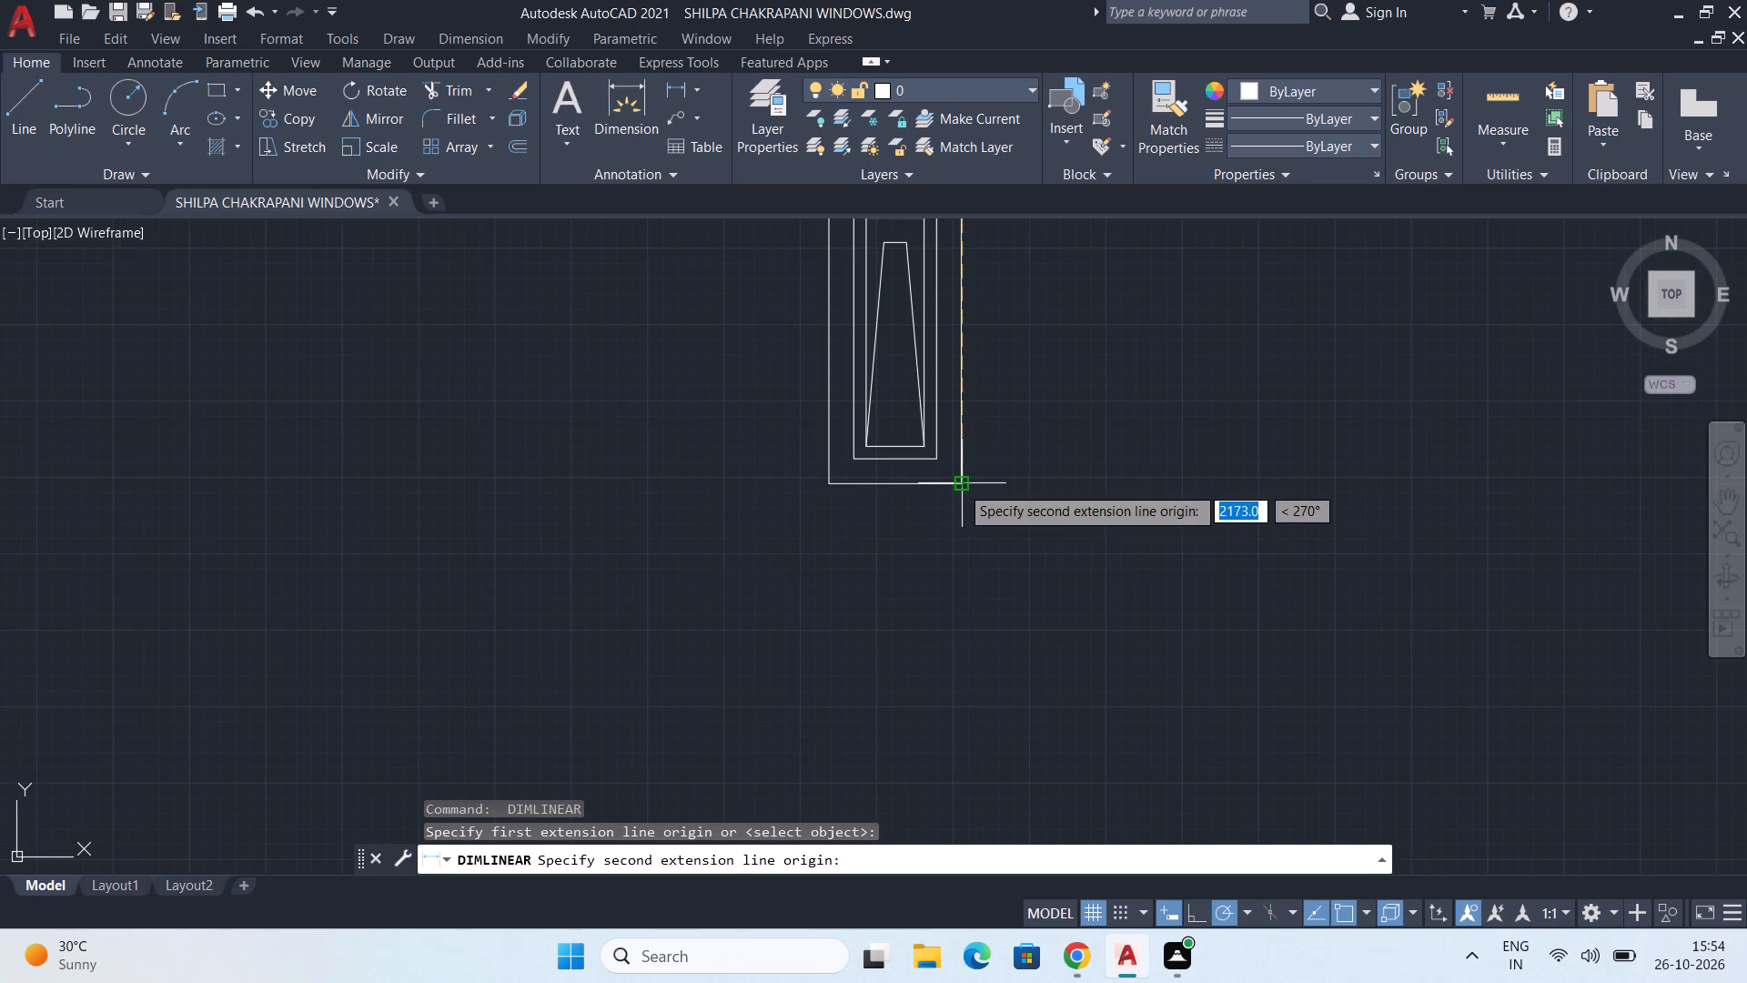
left_click(960, 485)
scroll(971, 480, "down", 2)
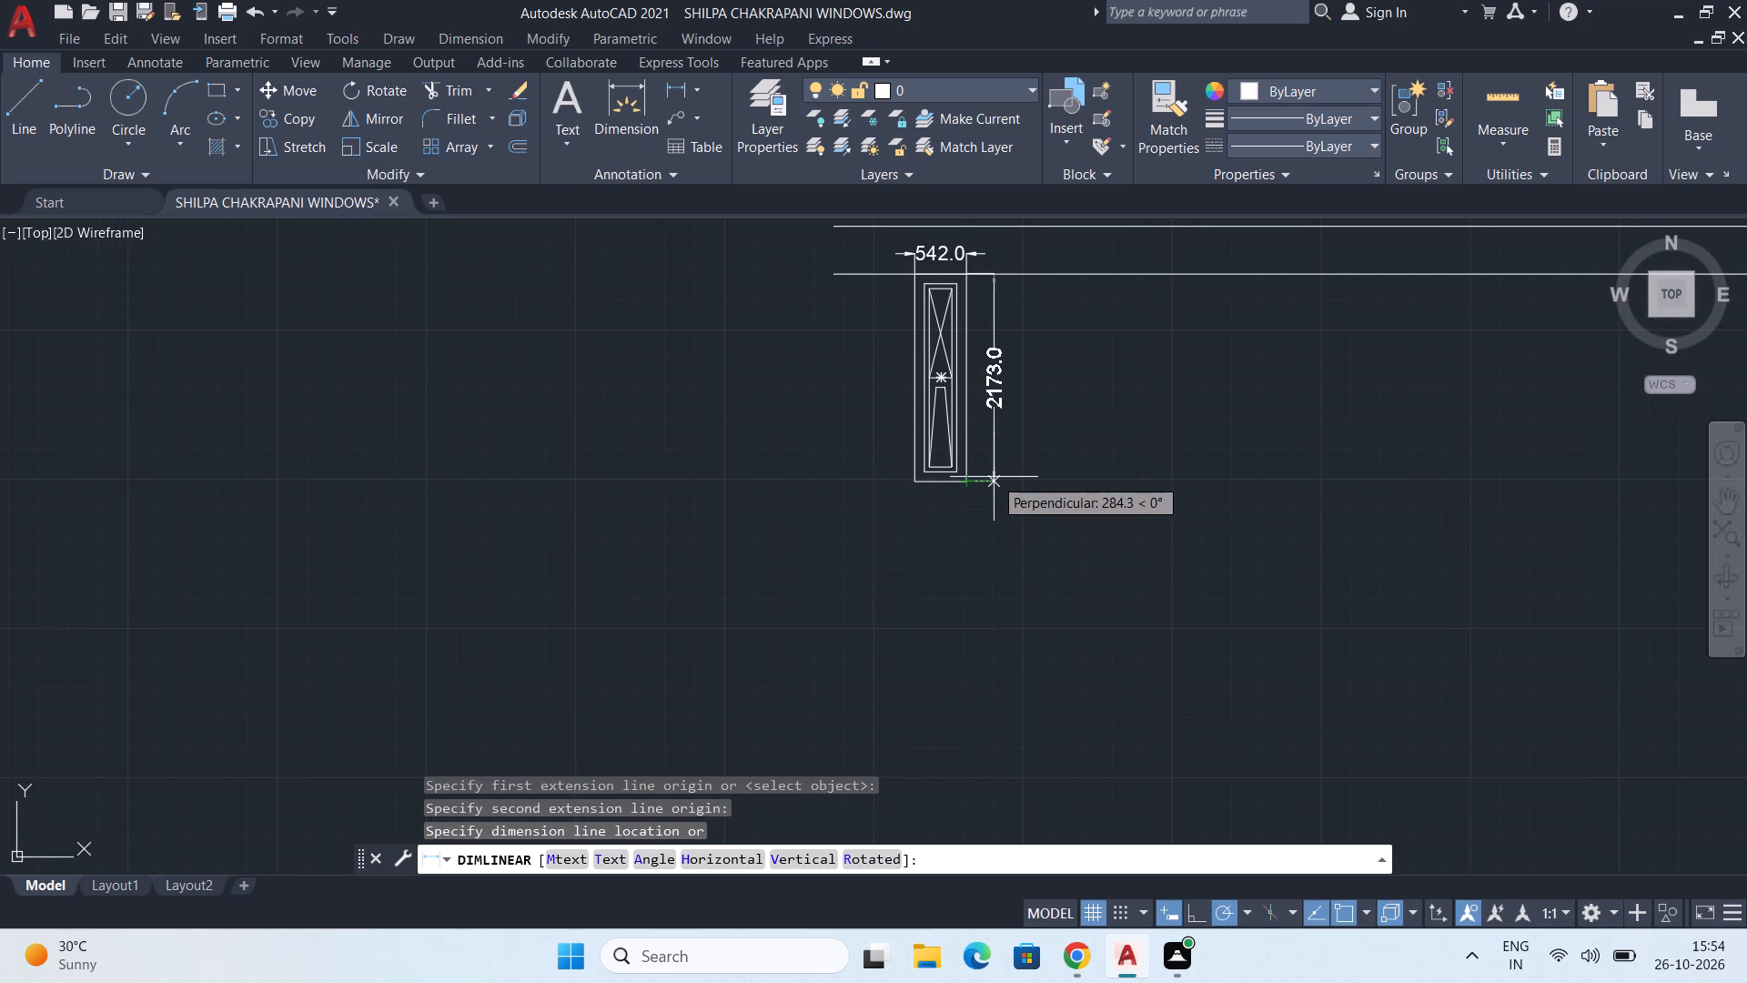
left_click(988, 479)
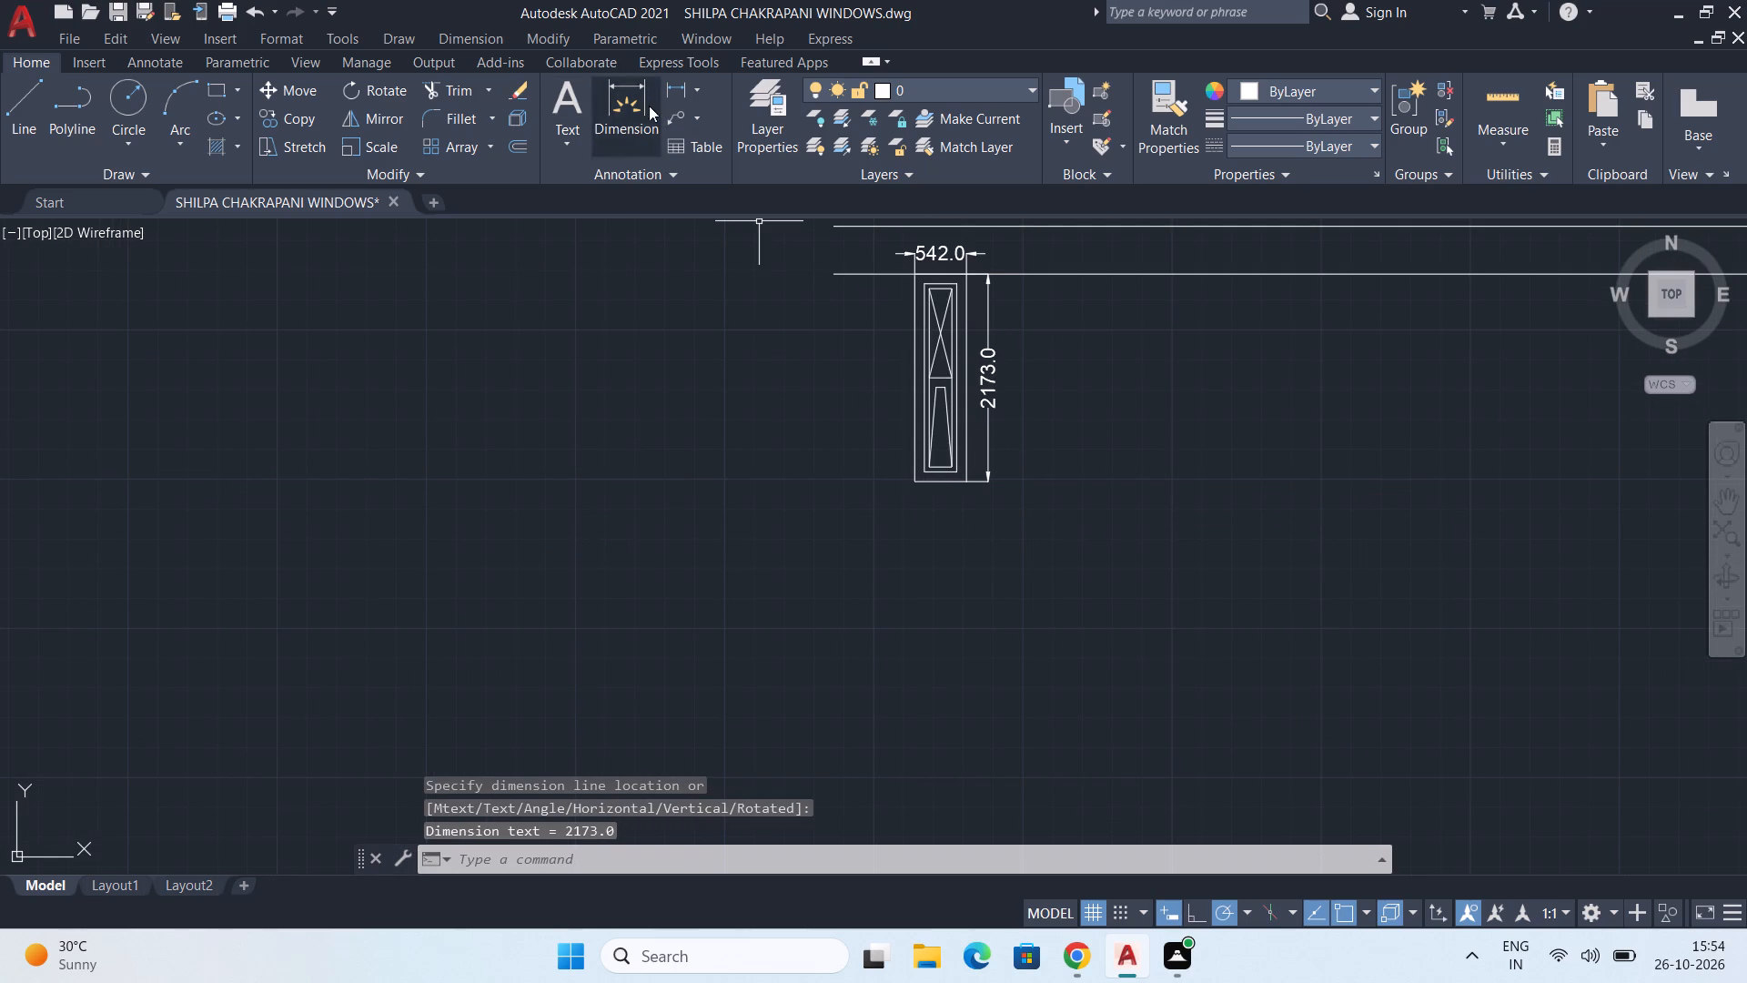
Draw a 520 by 1390 rectangle hanging from the lower guide line, to the right of the 542 by 2173 window.
left_click(222, 95)
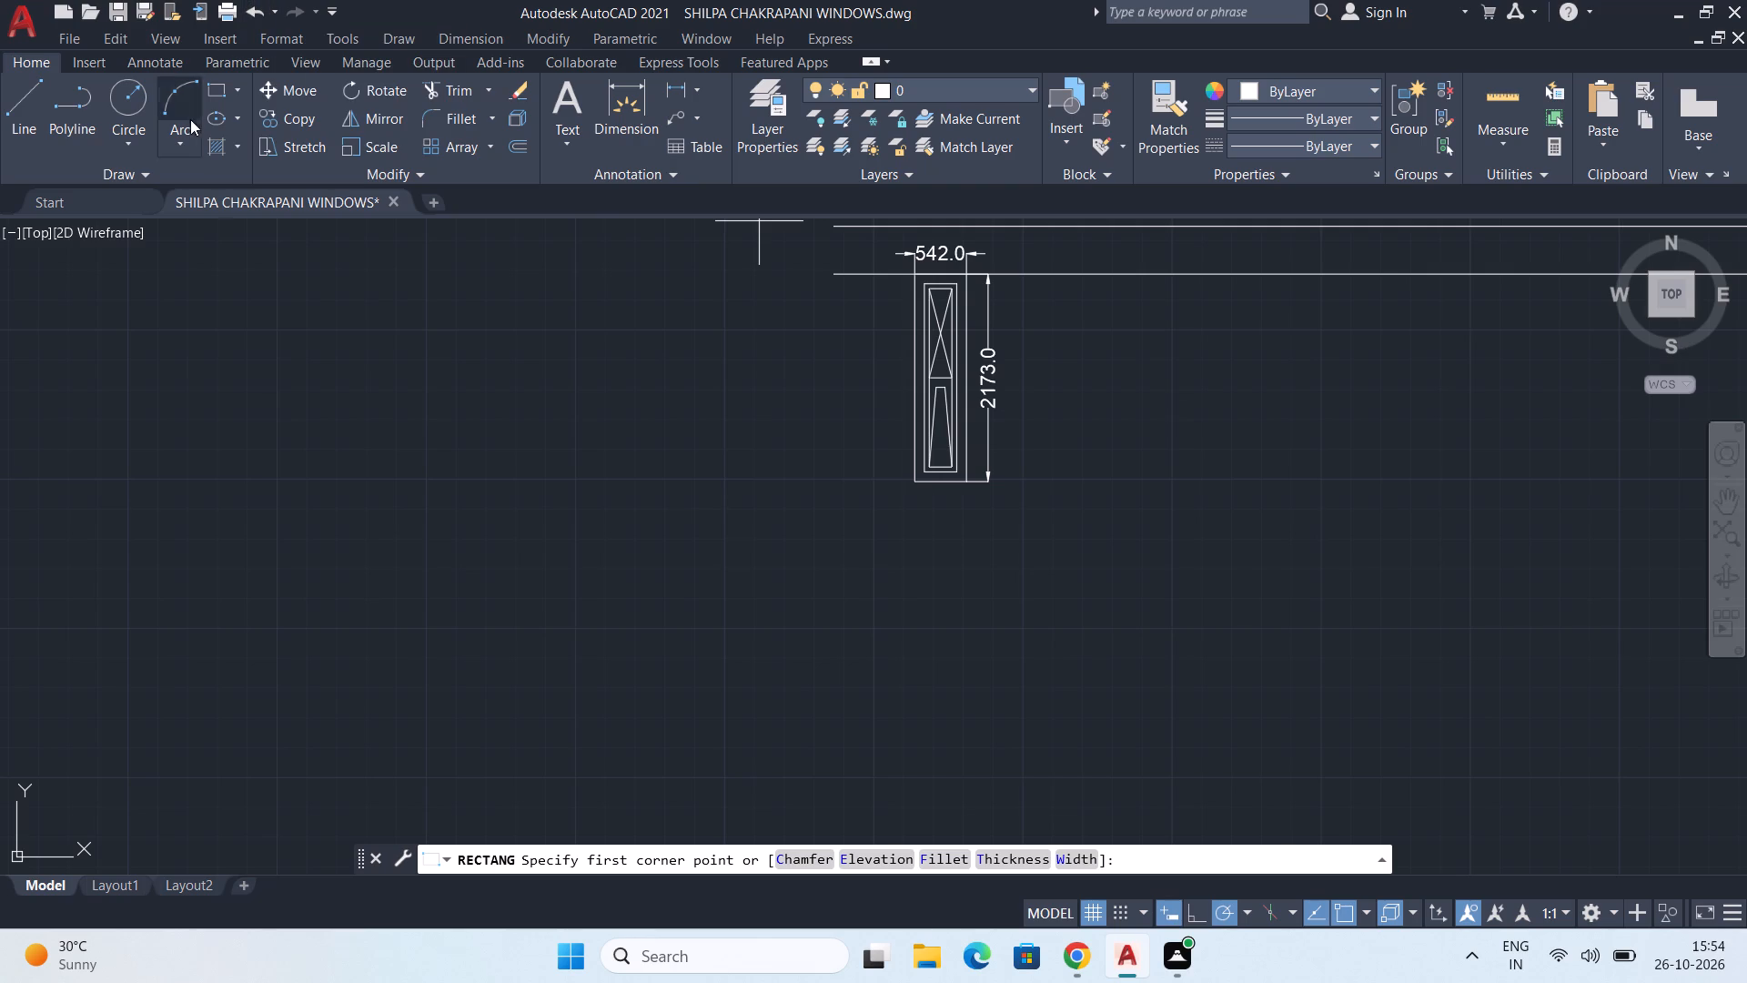
scroll(947, 319, "down", 1)
middle_click_drag(1025, 333, 704, 348)
scroll(650, 318, "up", 2)
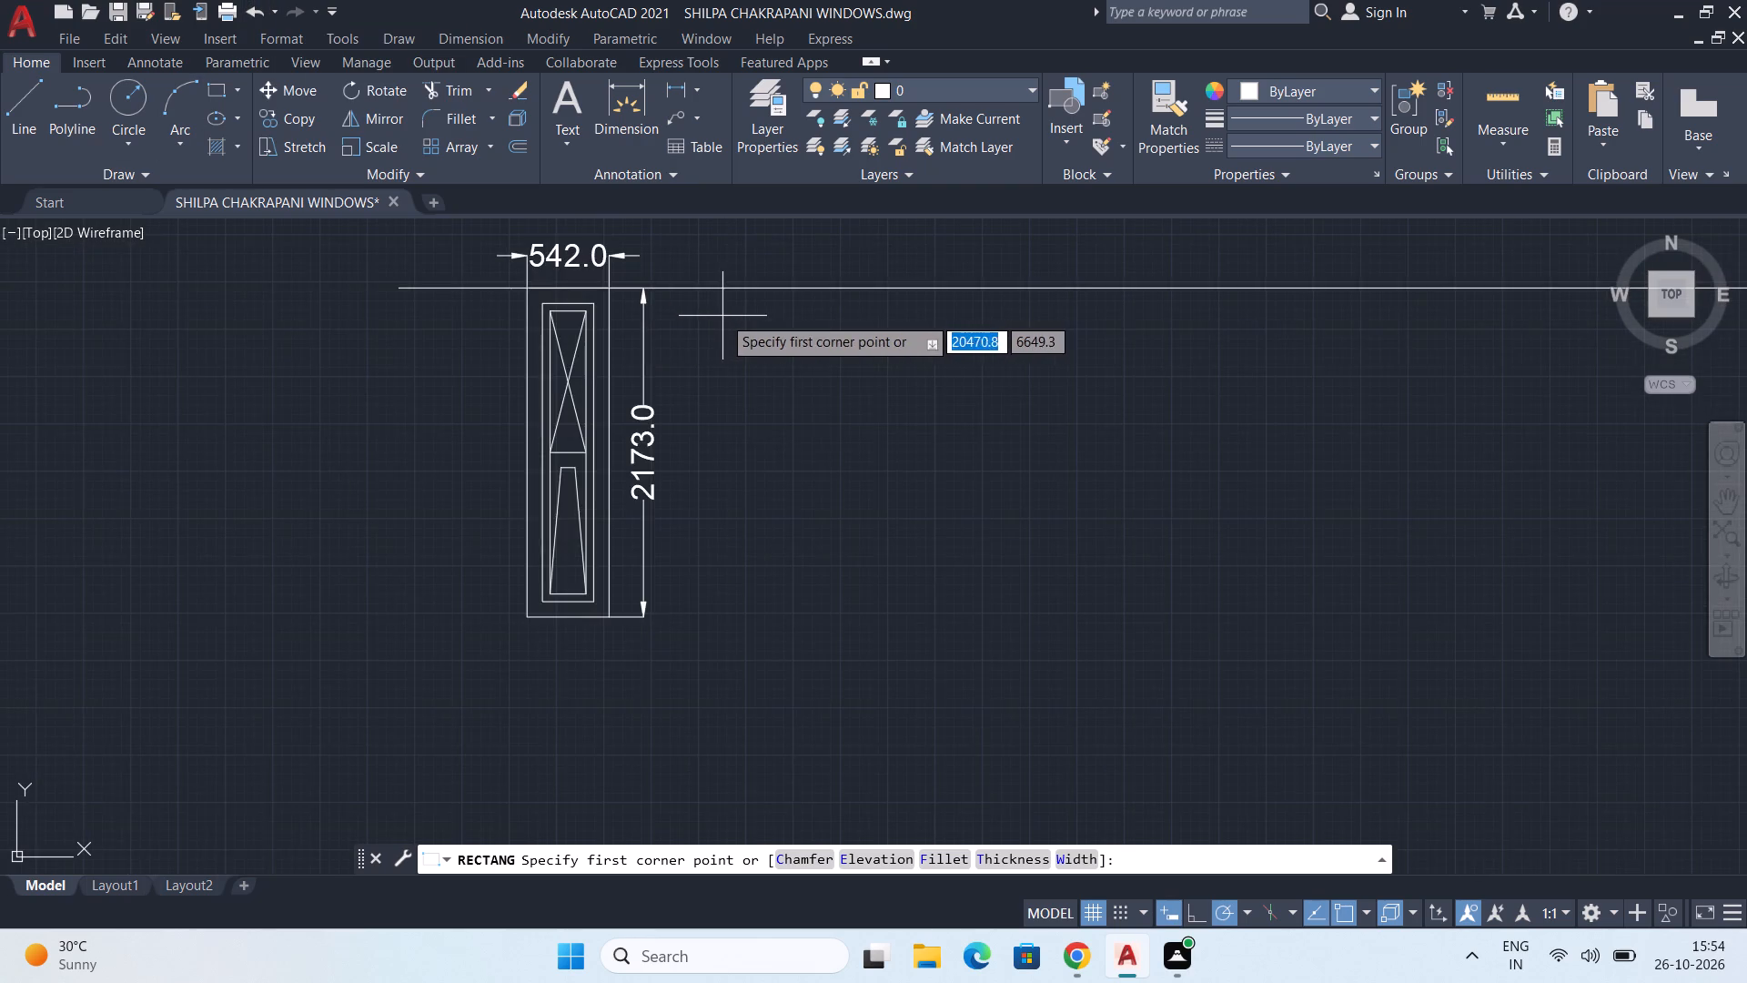
scroll(725, 316, "up", 1)
scroll(695, 274, "down", 1)
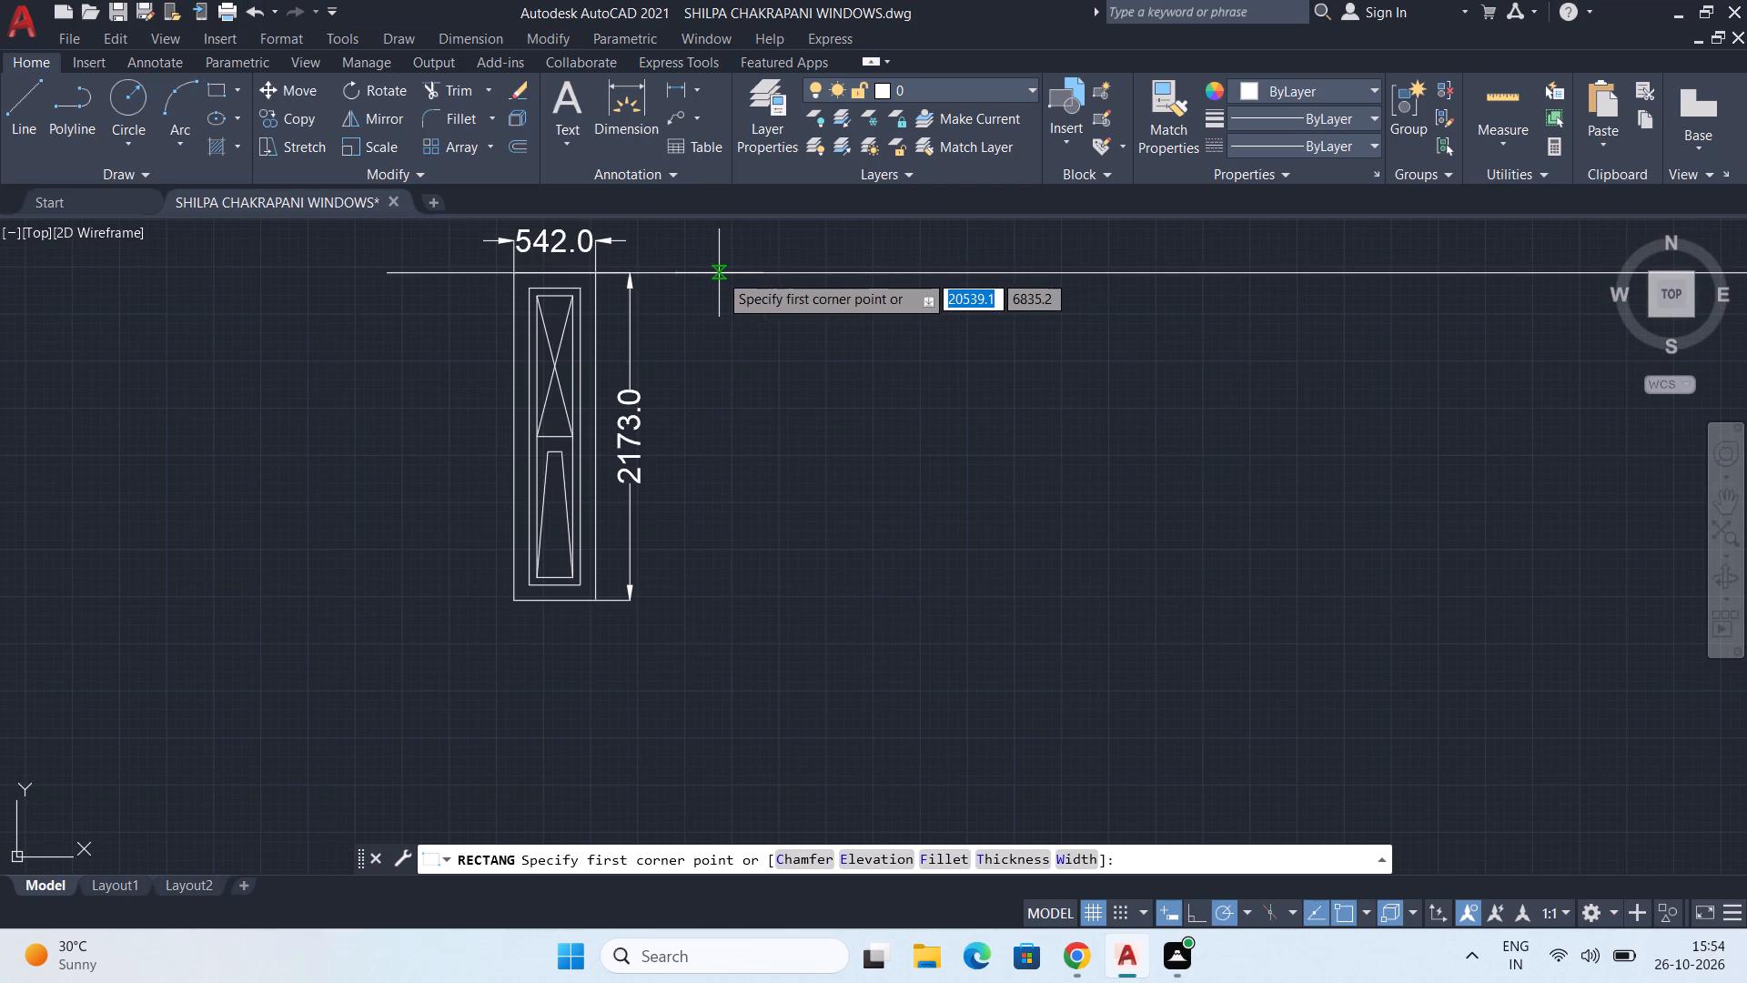
left_click(728, 273)
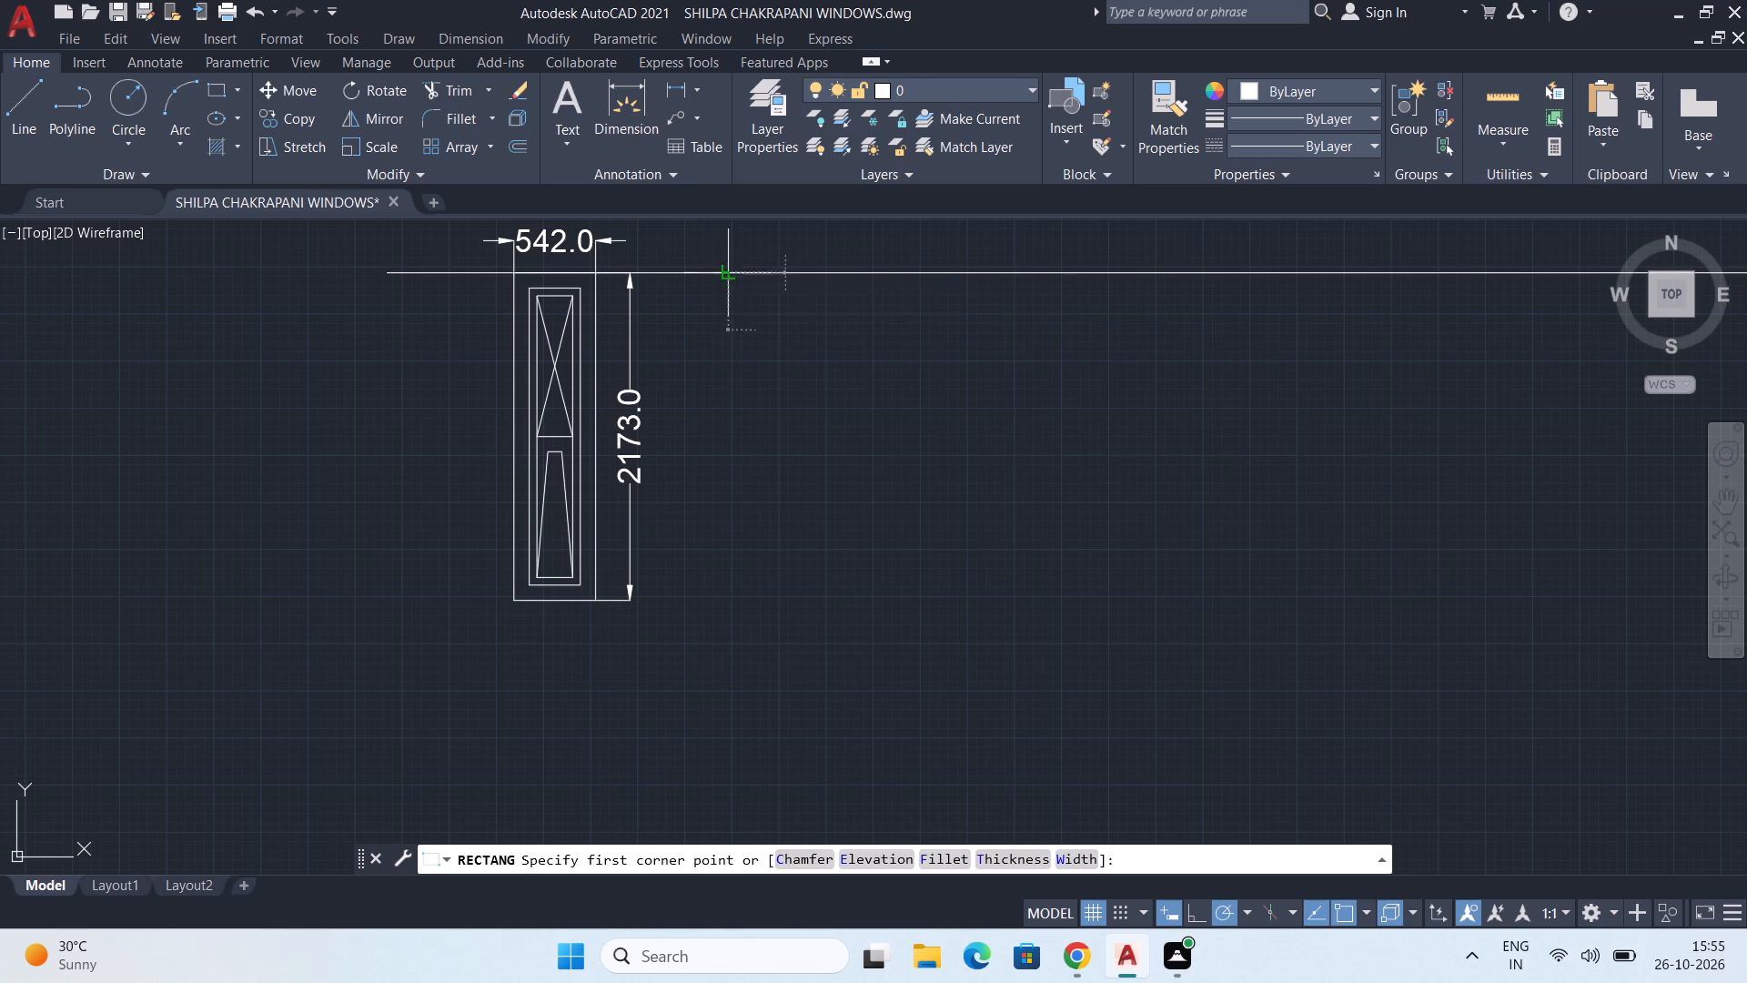
middle_click_drag(972, 539, 888, 526)
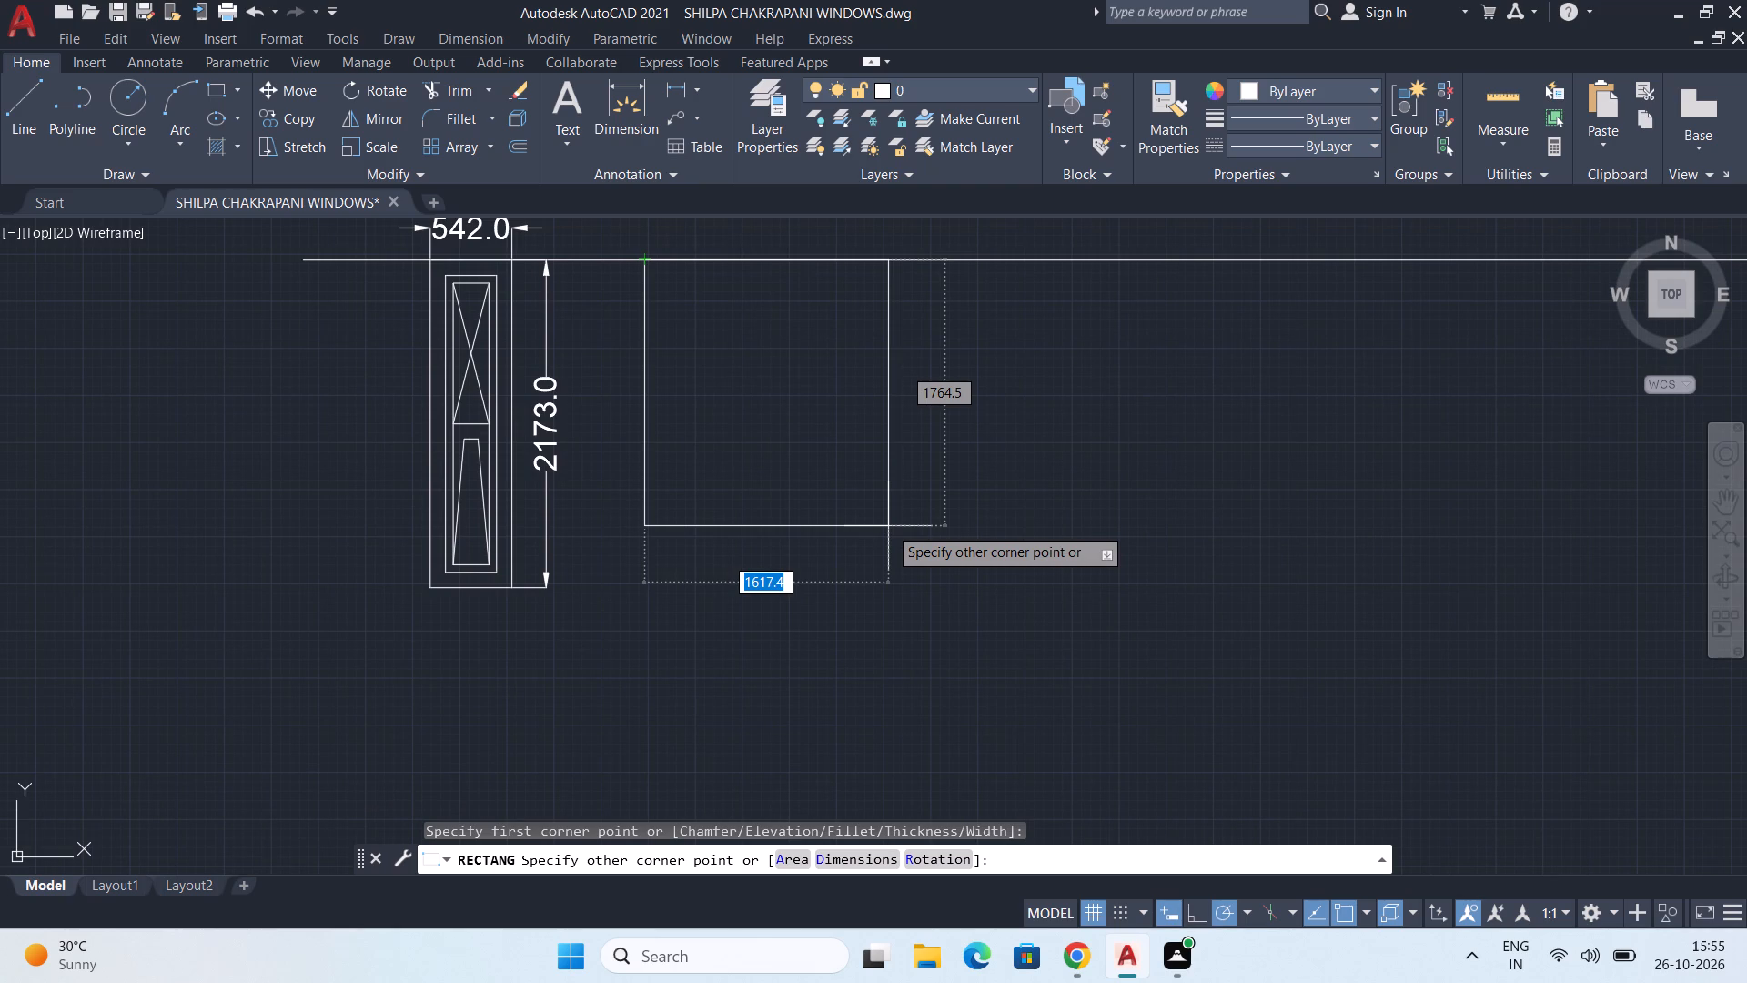
type("520")
key("Tab")
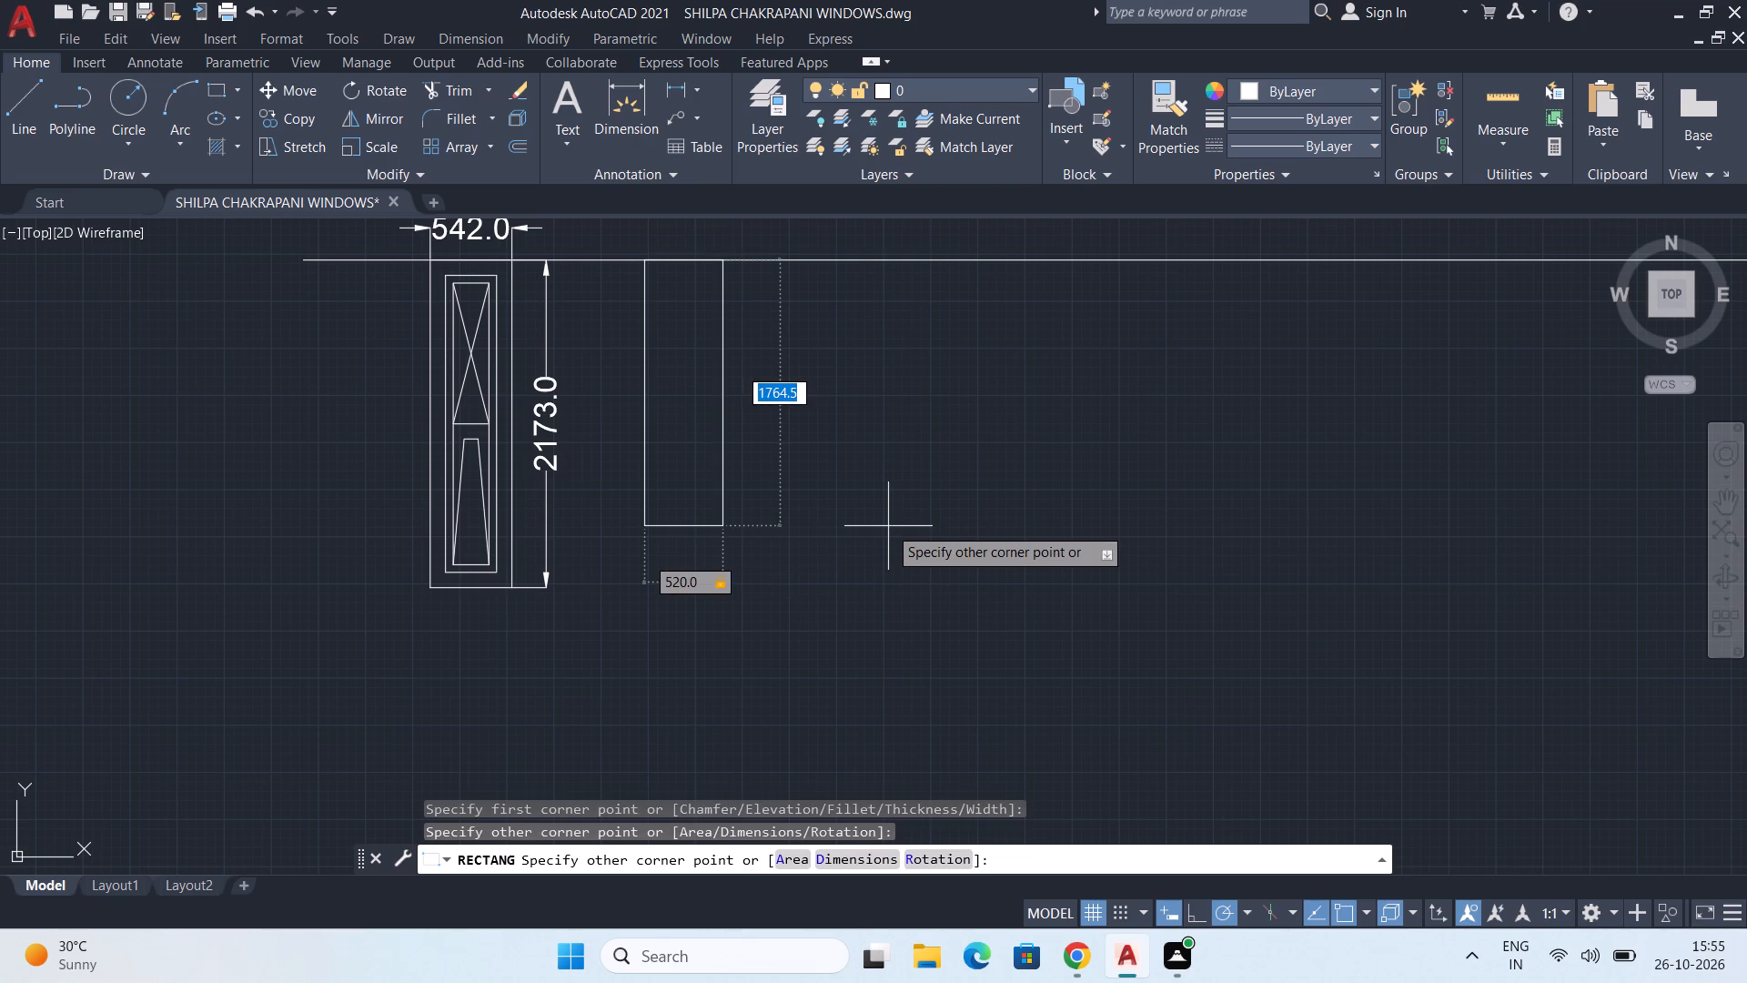
type("1390")
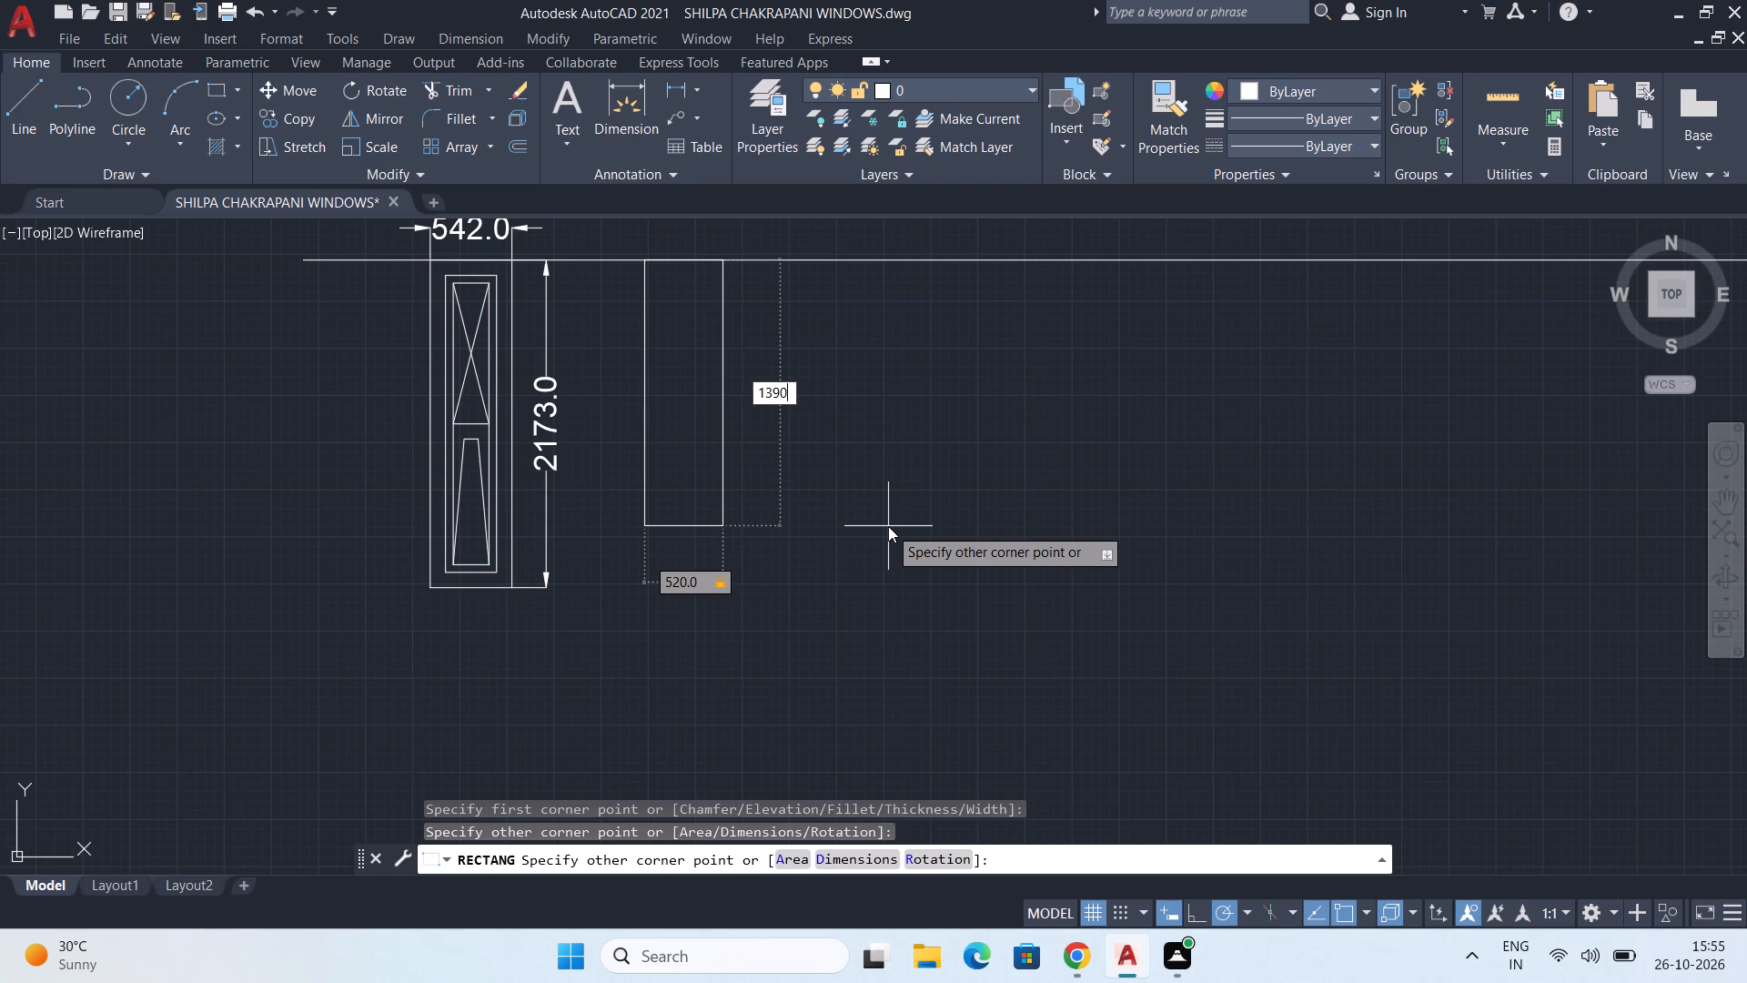
key("Return")
Offset the new rectangle inward by 101.6.
type("OFF")
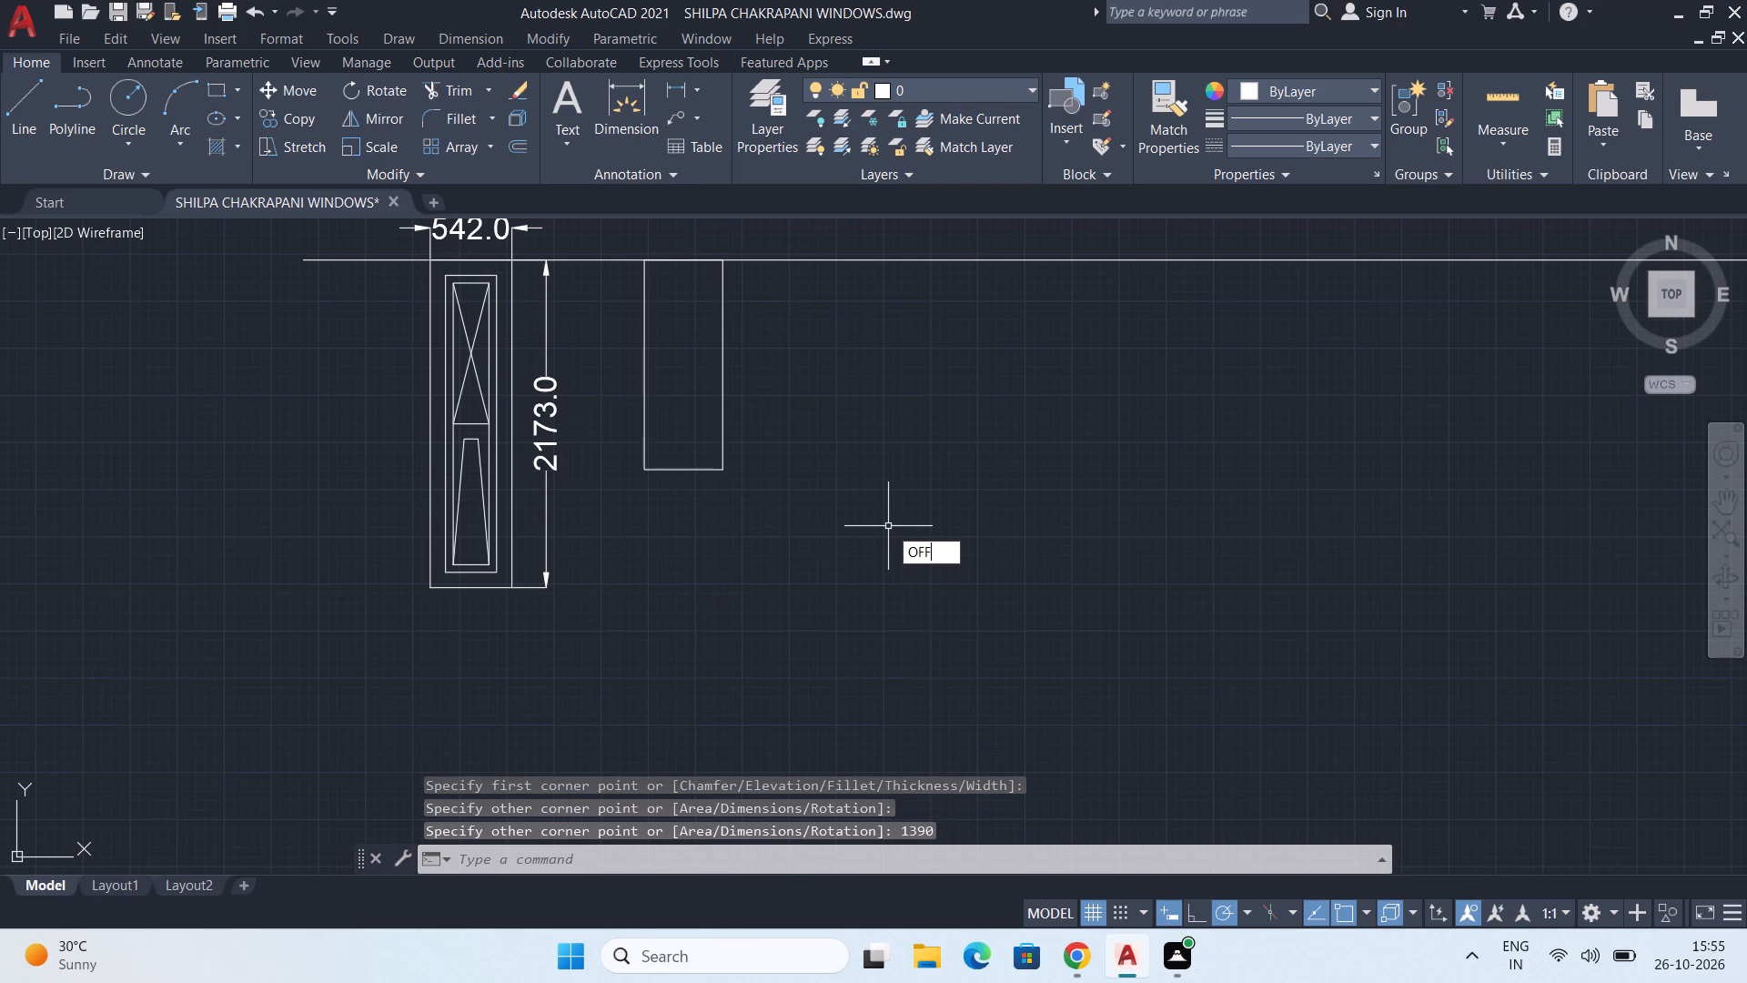
key("Return")
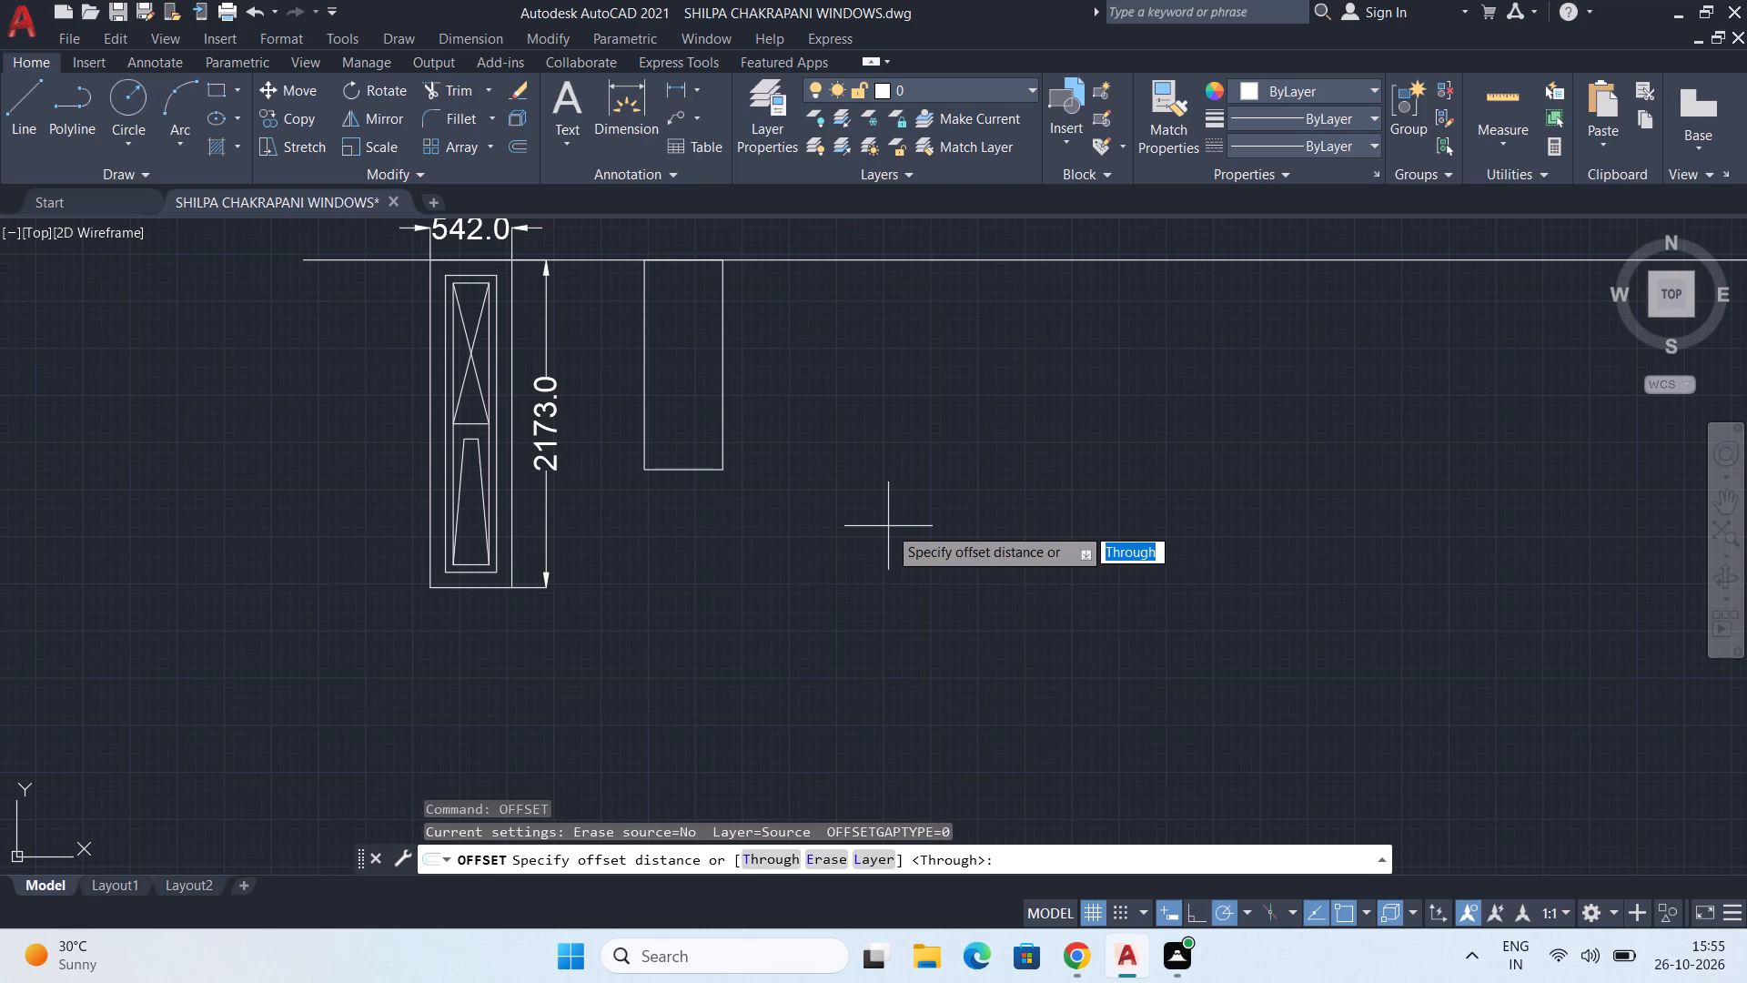
type("101.6")
key("Return")
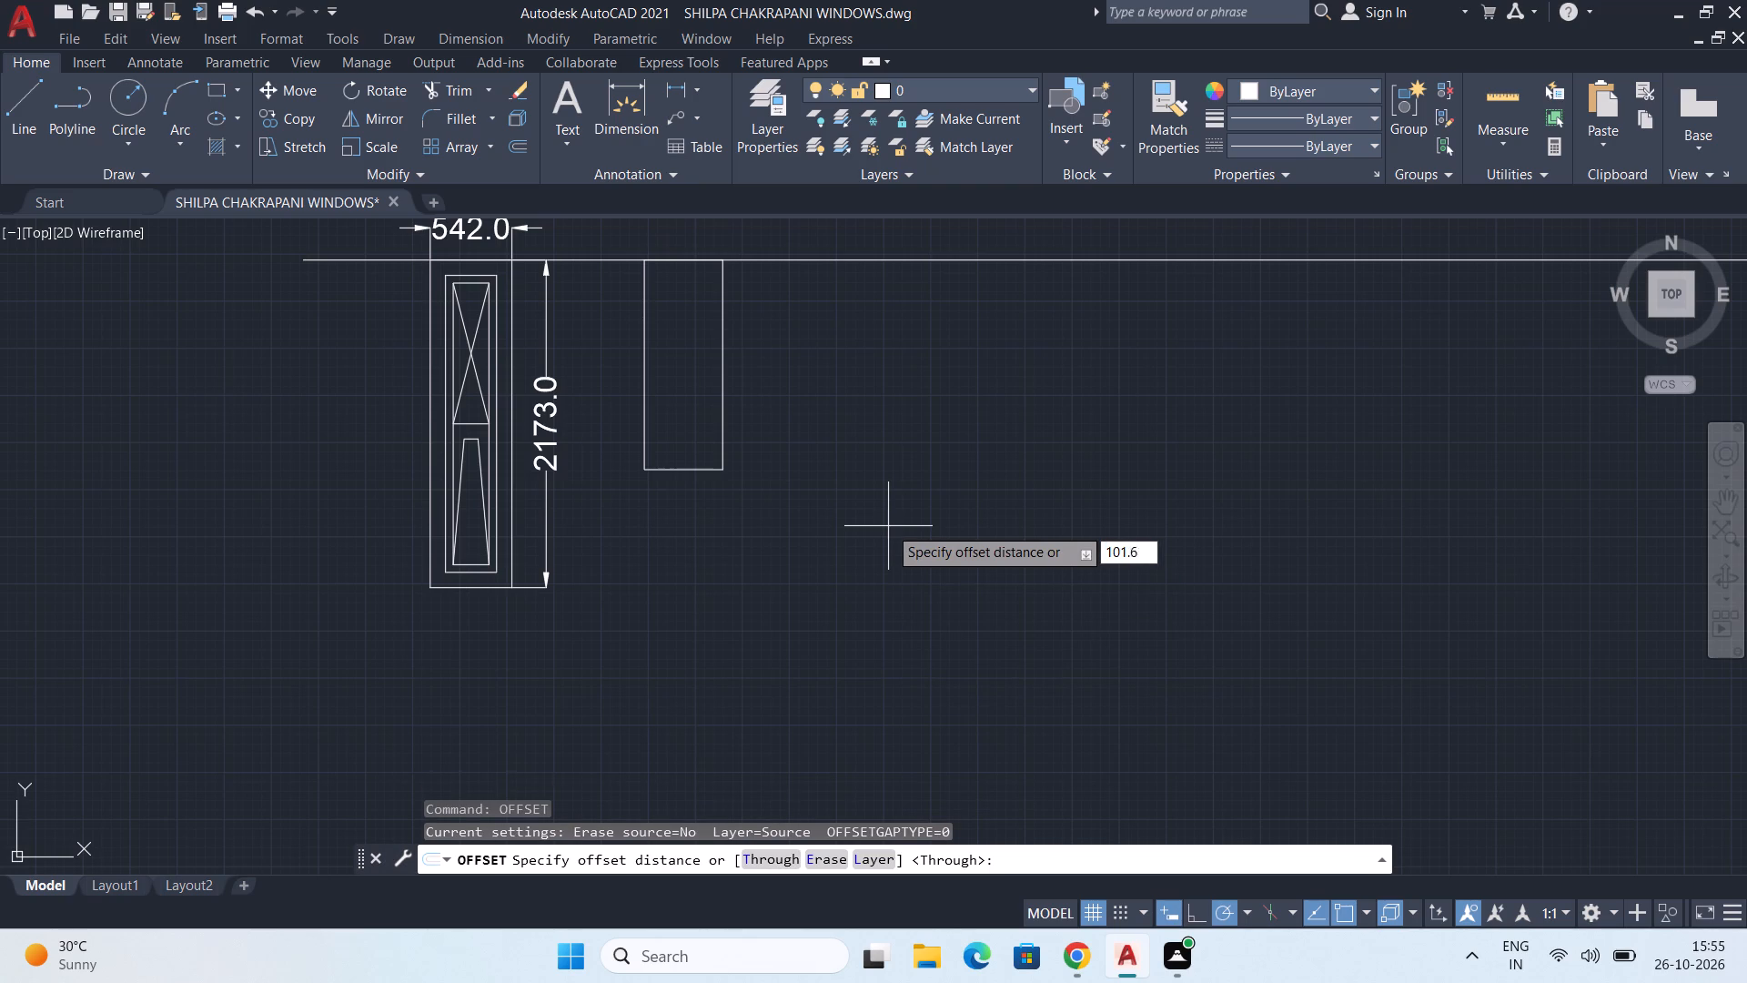
scroll(671, 325, "up", 2)
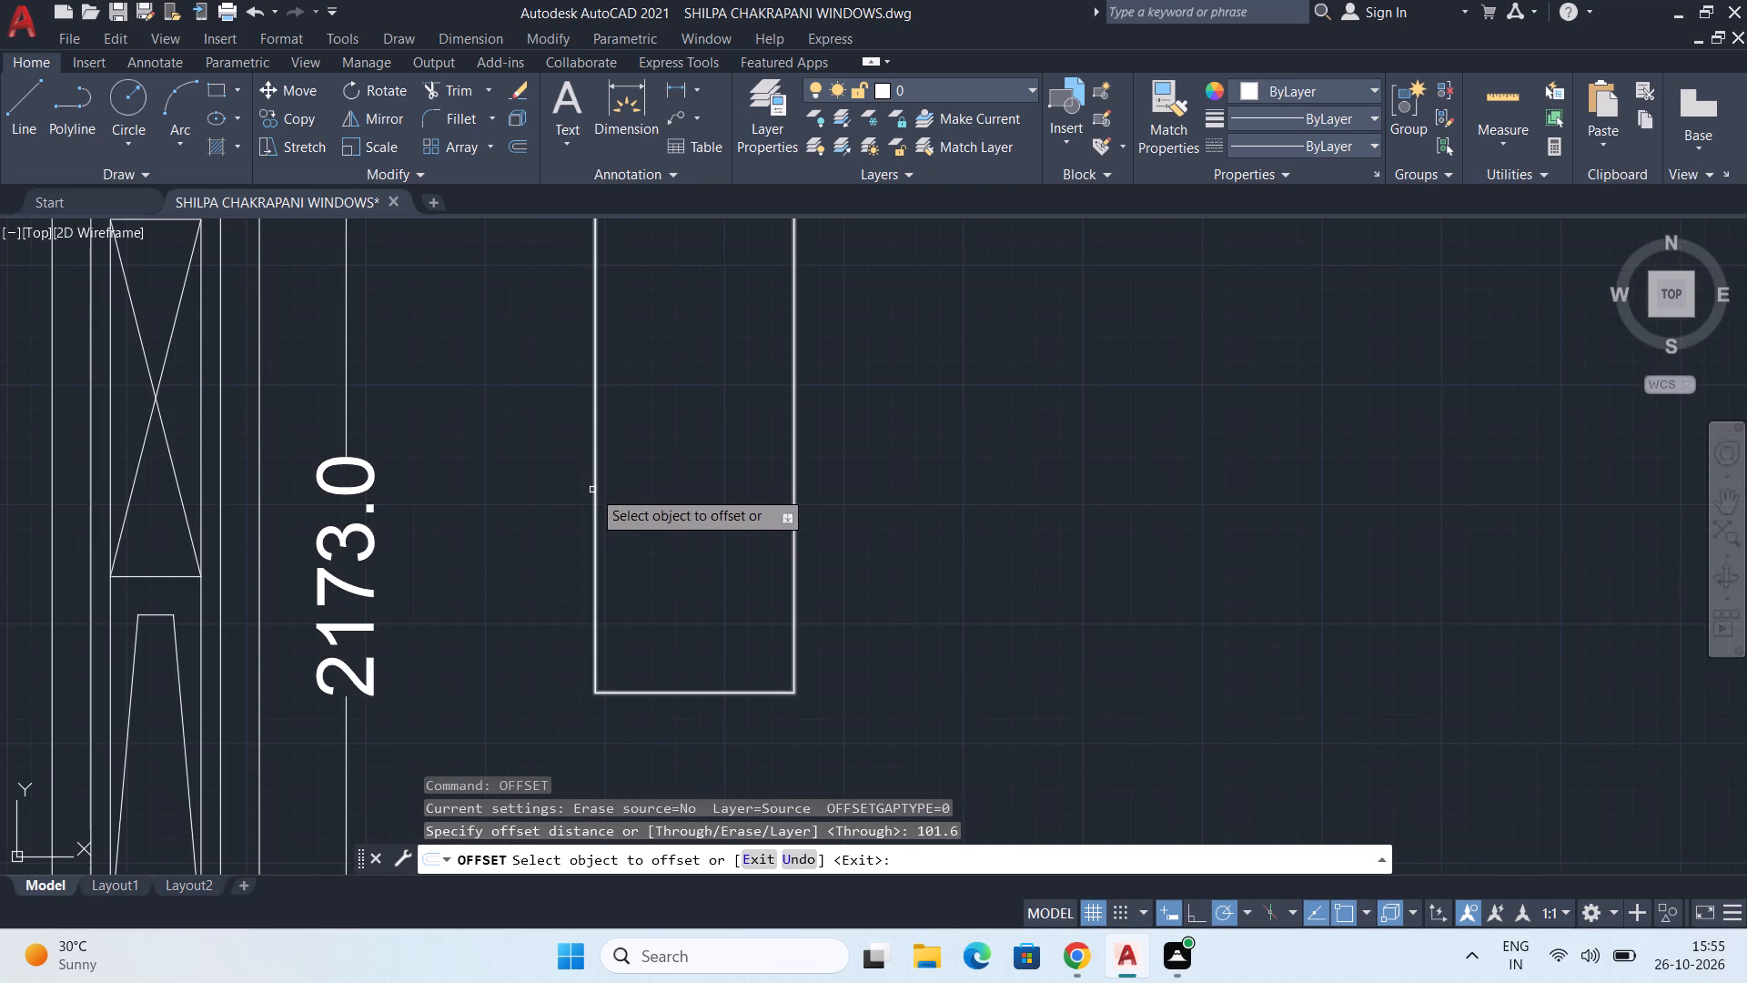
left_click(594, 494)
left_click(657, 490)
Offset the inner rectangle inward by 50.8 to form the innermost frame.
scroll(641, 481, "down", 1)
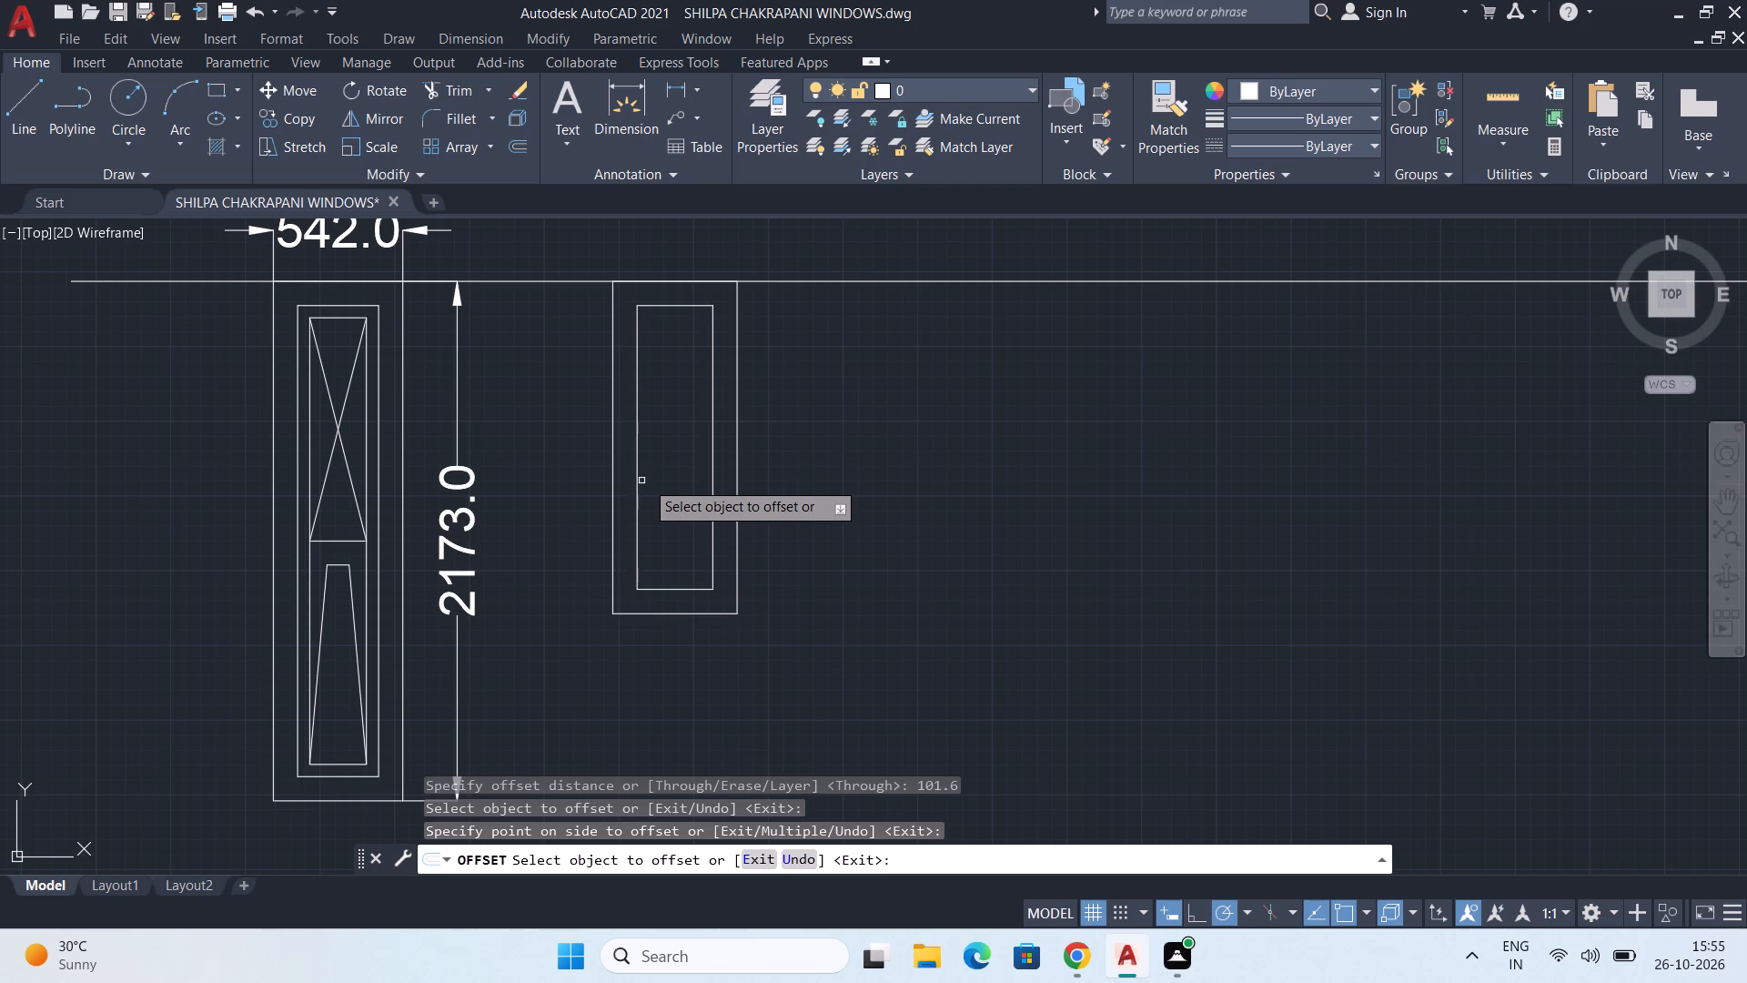
scroll(737, 377, "up", 1)
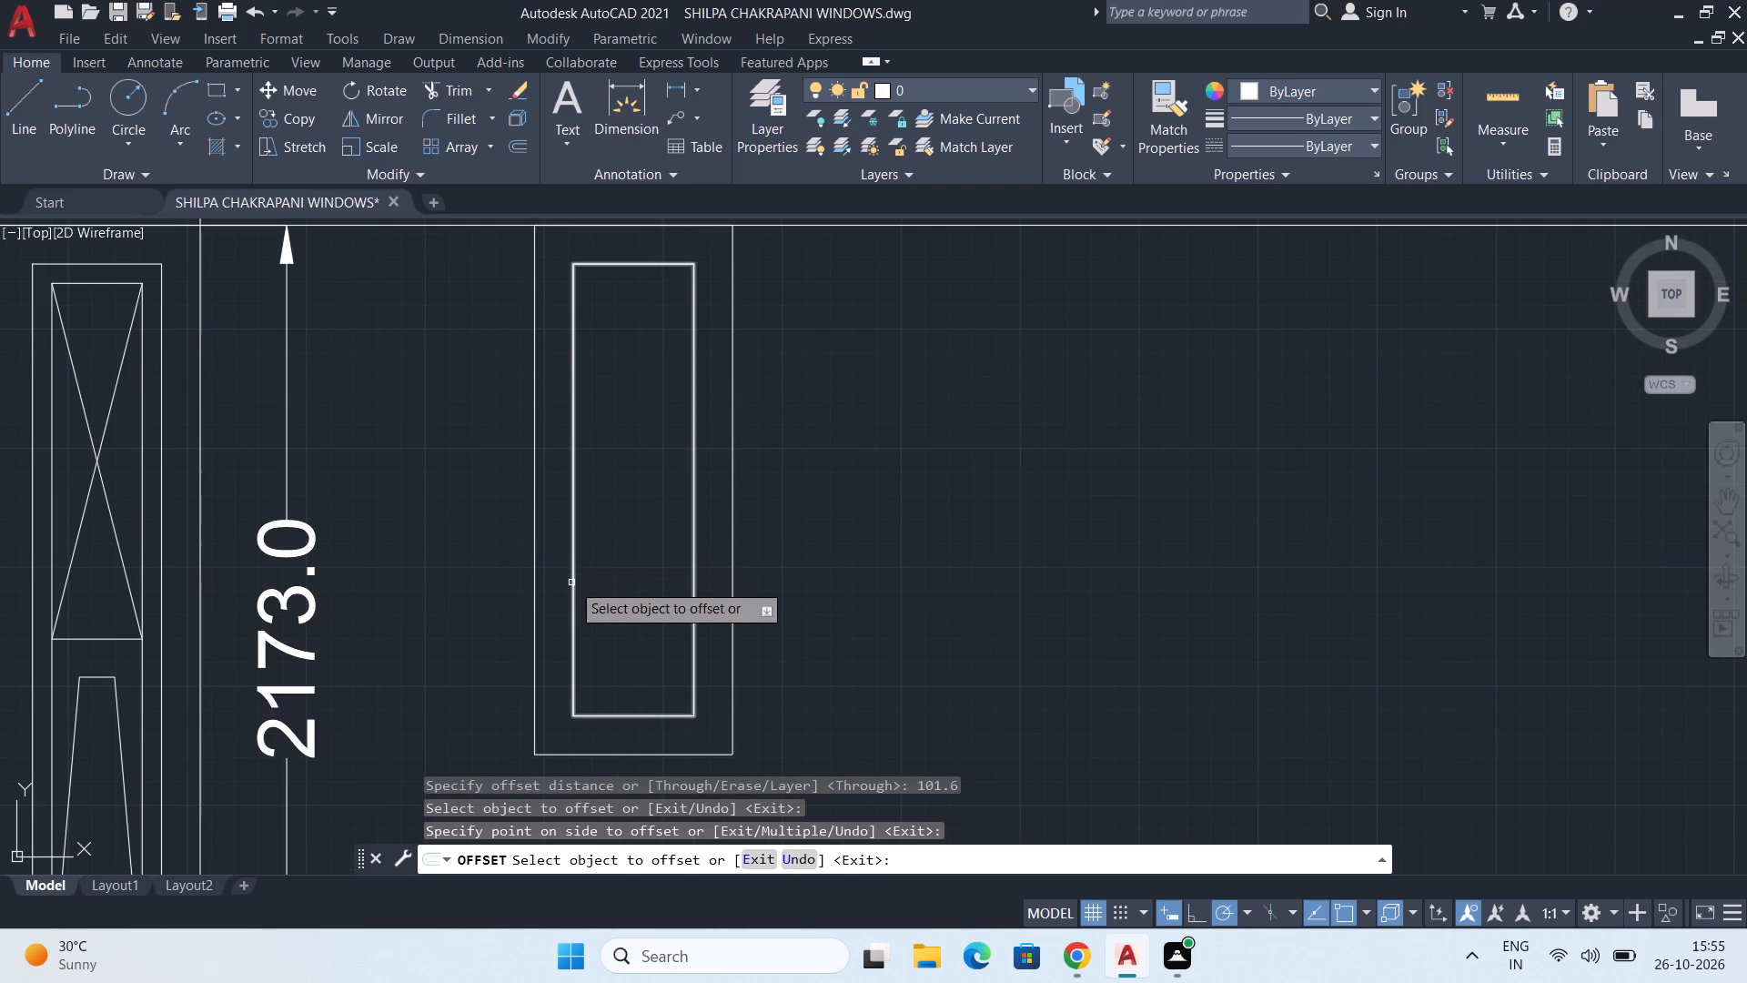
left_click(571, 583)
type("50.")
key("8")
key("Return")
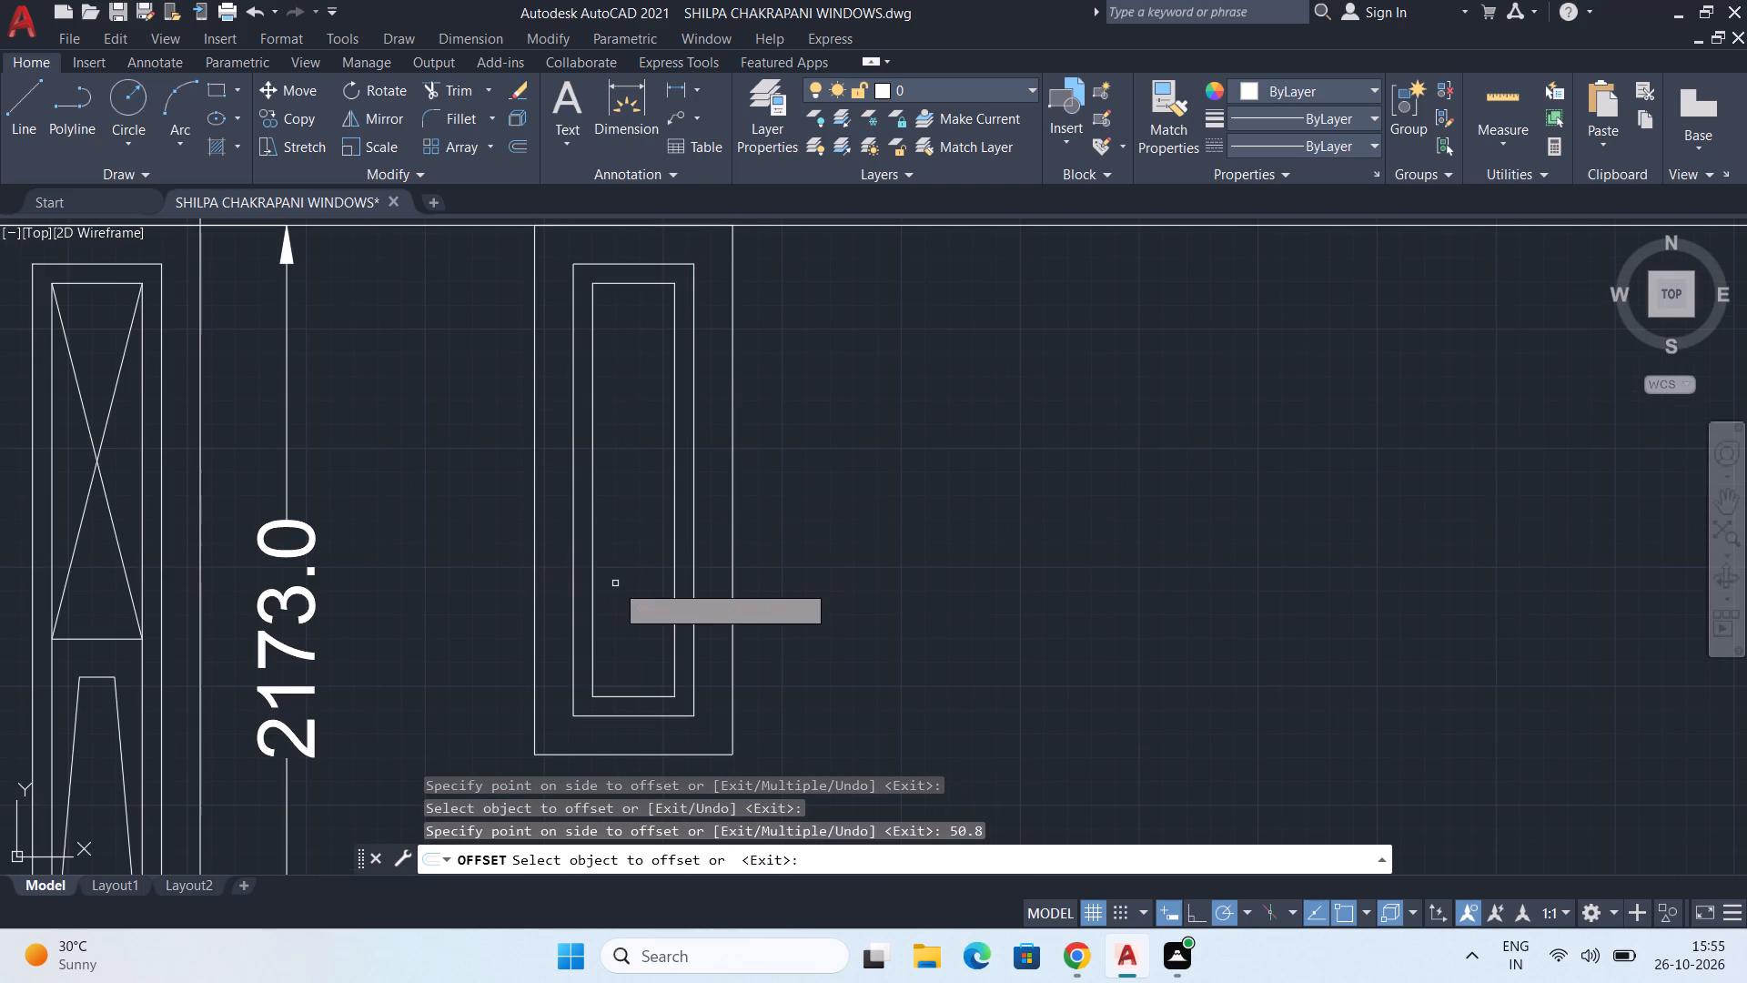
scroll(627, 486, "down", 1)
key("space")
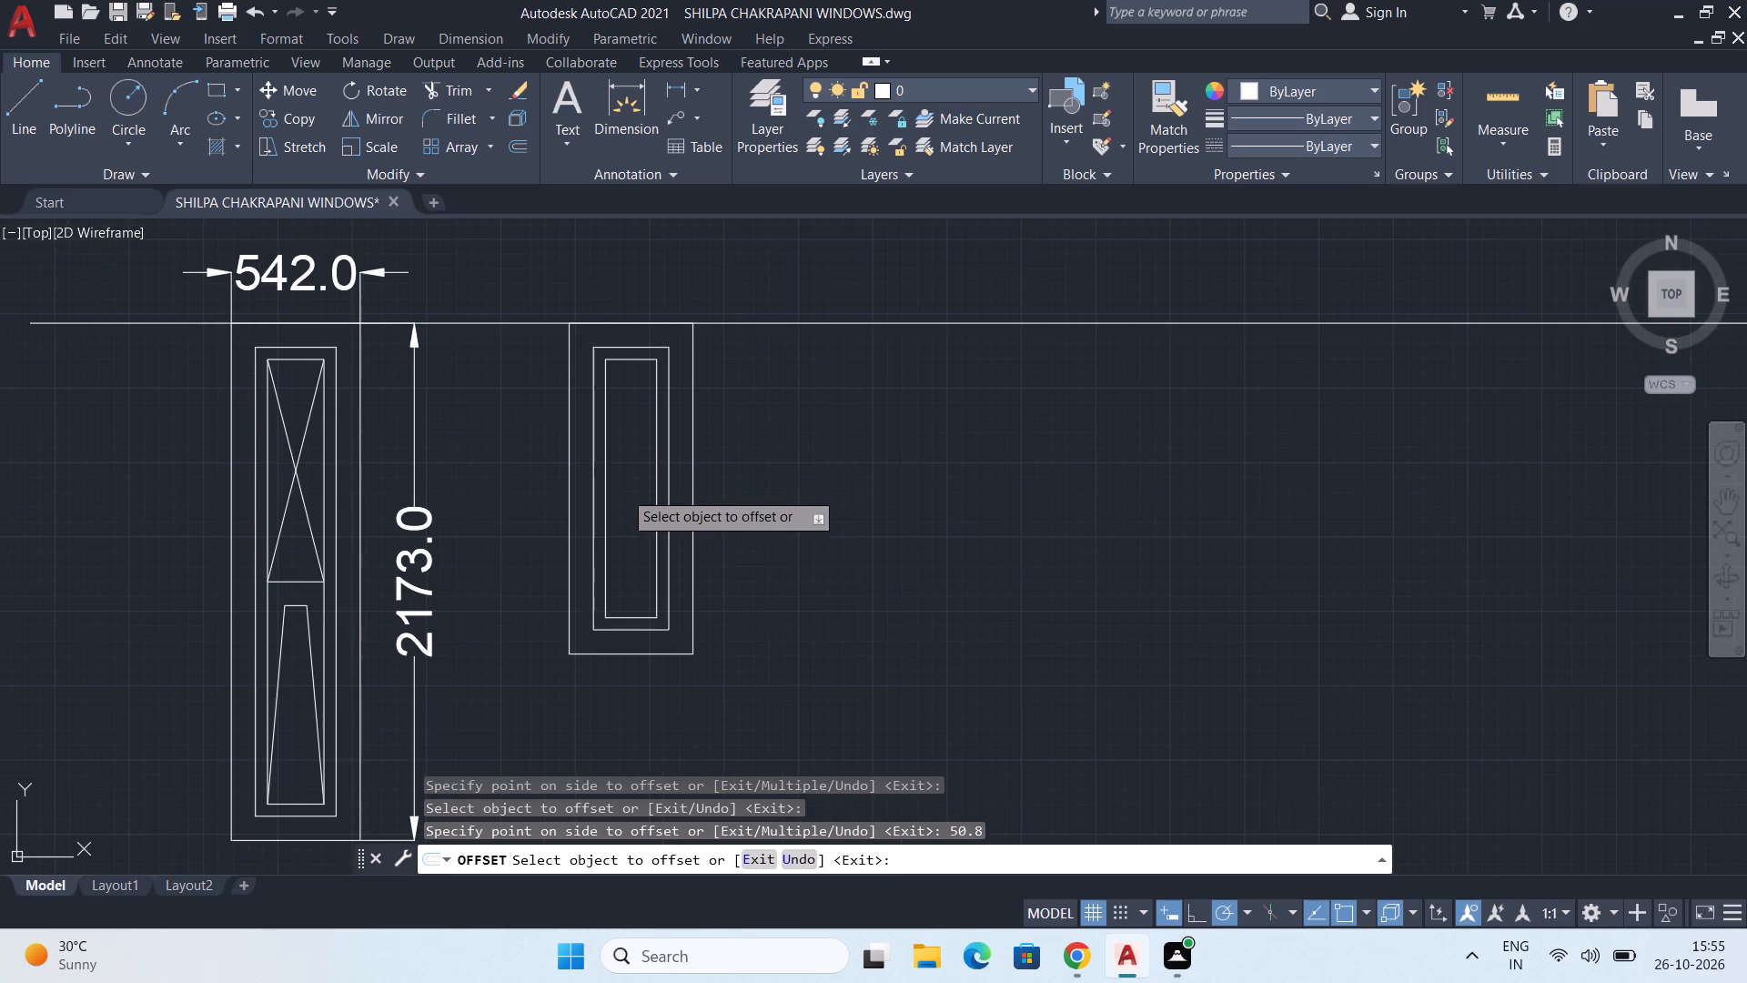
Draw a horizontal line across the innermost frame between the midpoints of its two long sides.
middle_click_drag(641, 536, 625, 553)
key("l")
key("Return")
scroll(589, 513, "up", 1)
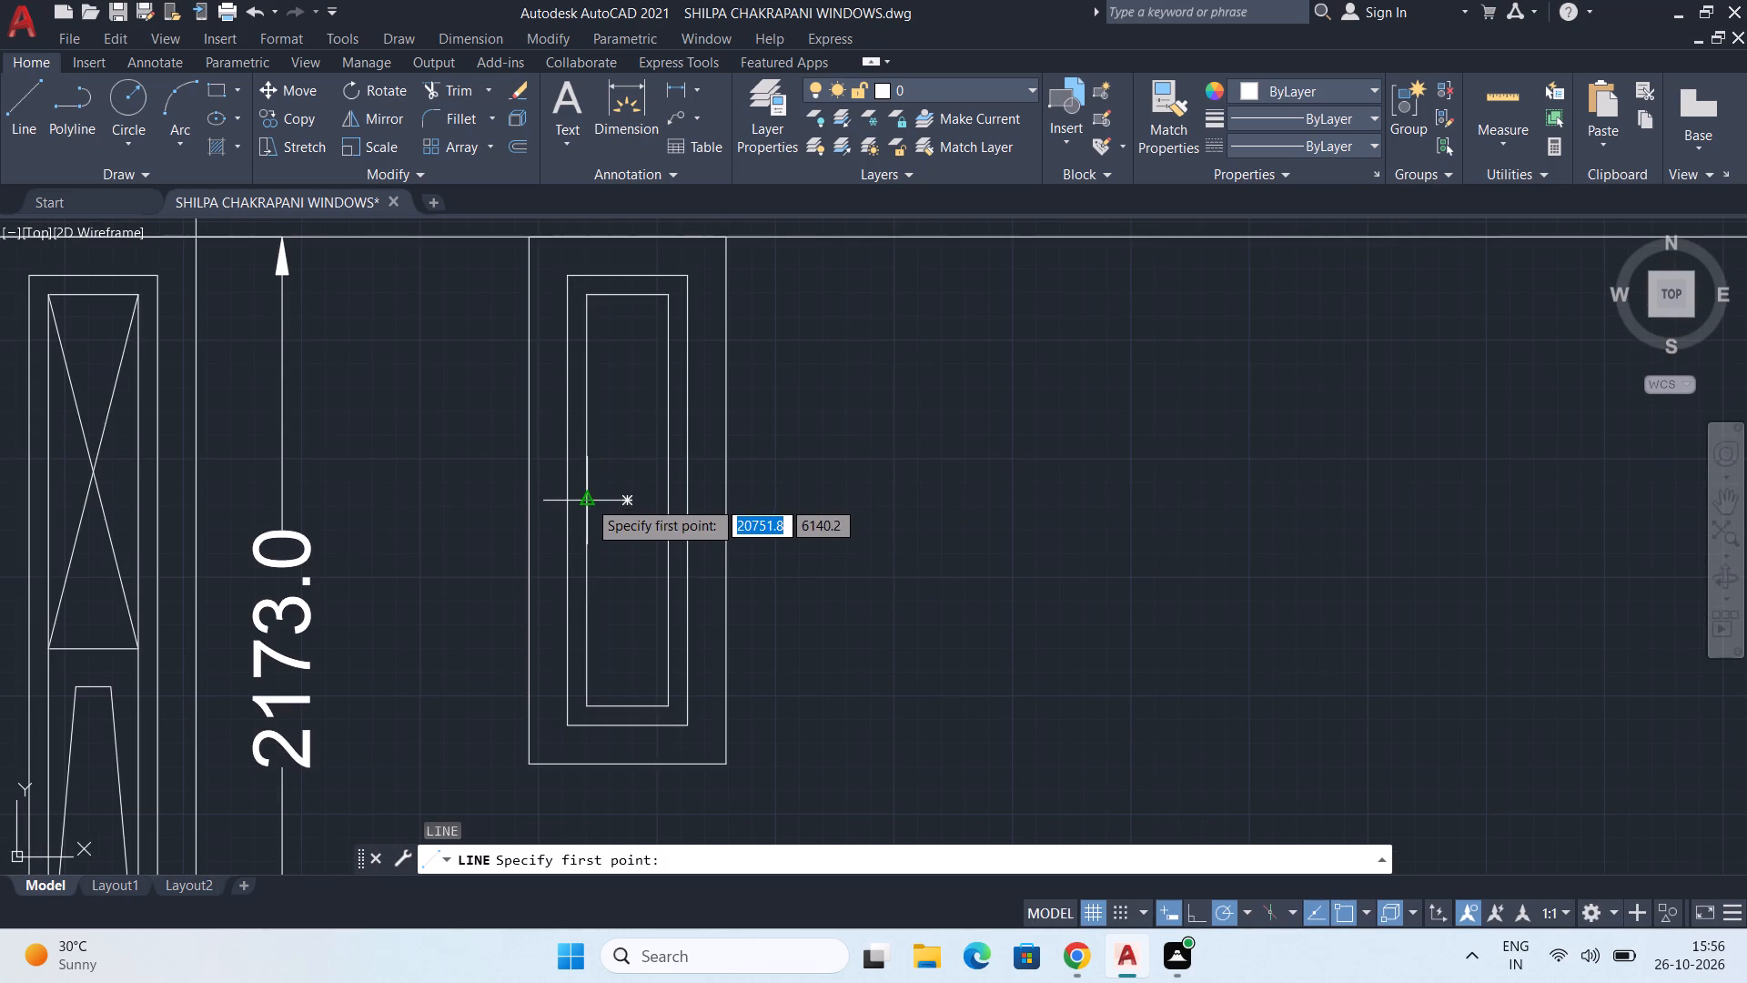
left_click(588, 500)
left_click(663, 495)
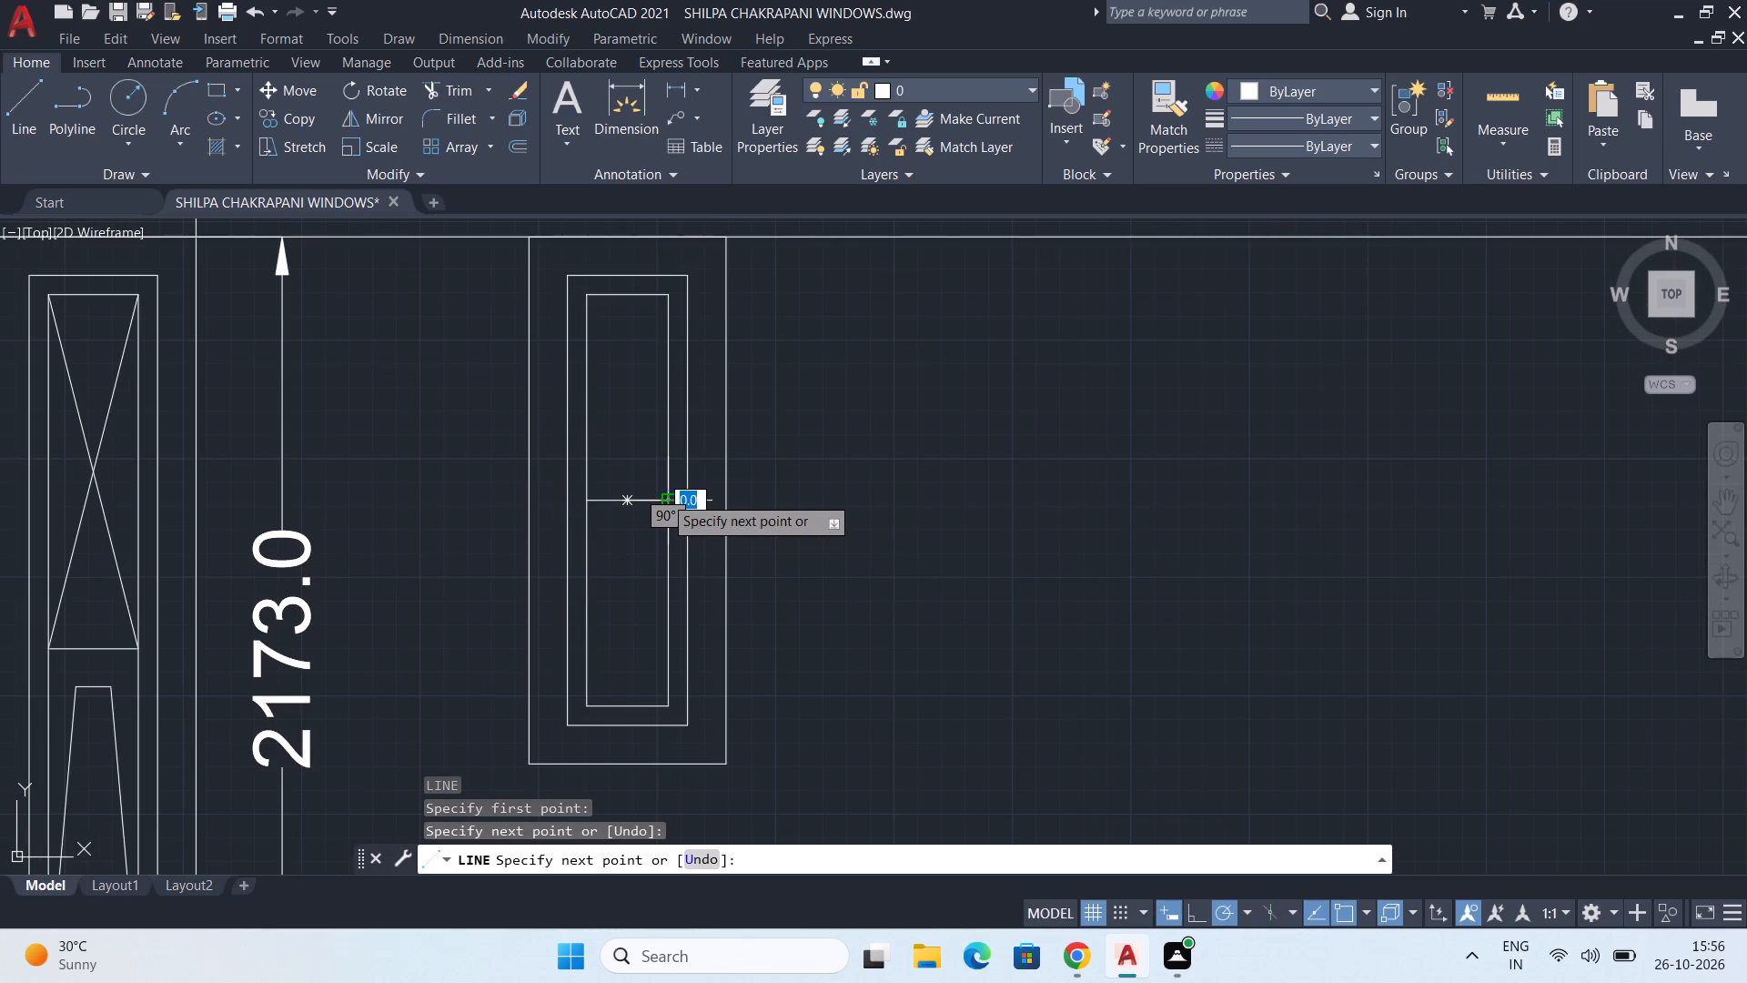
key("Escape")
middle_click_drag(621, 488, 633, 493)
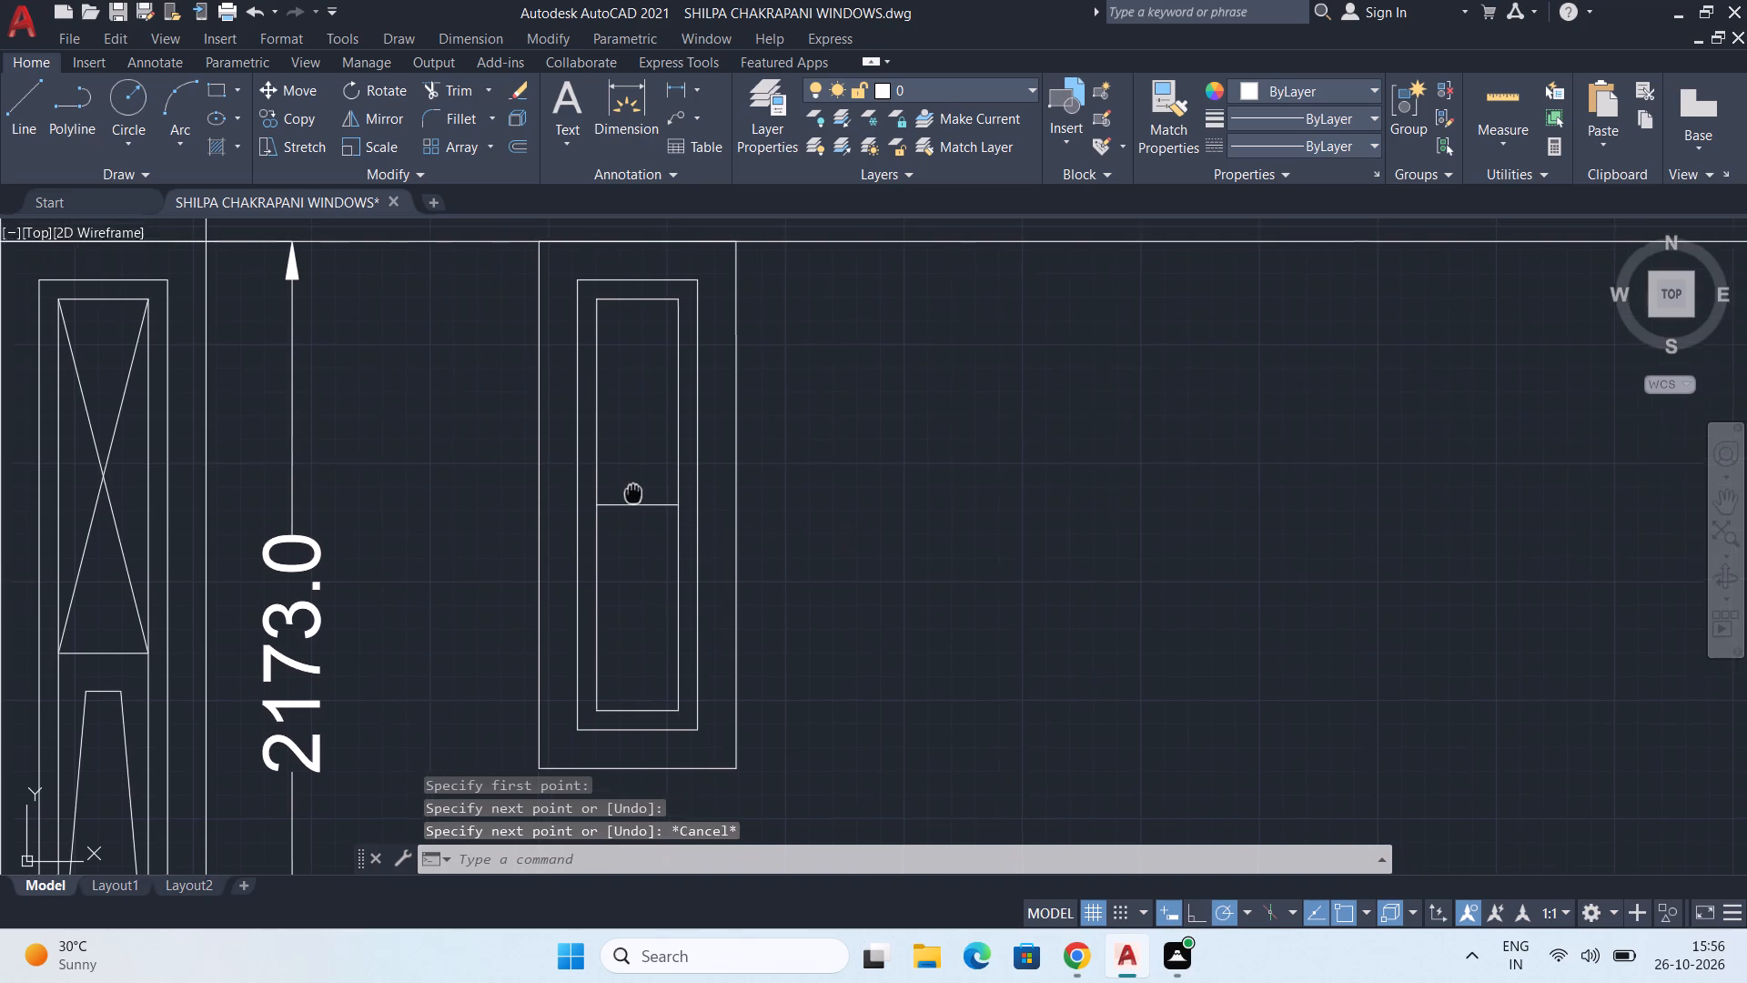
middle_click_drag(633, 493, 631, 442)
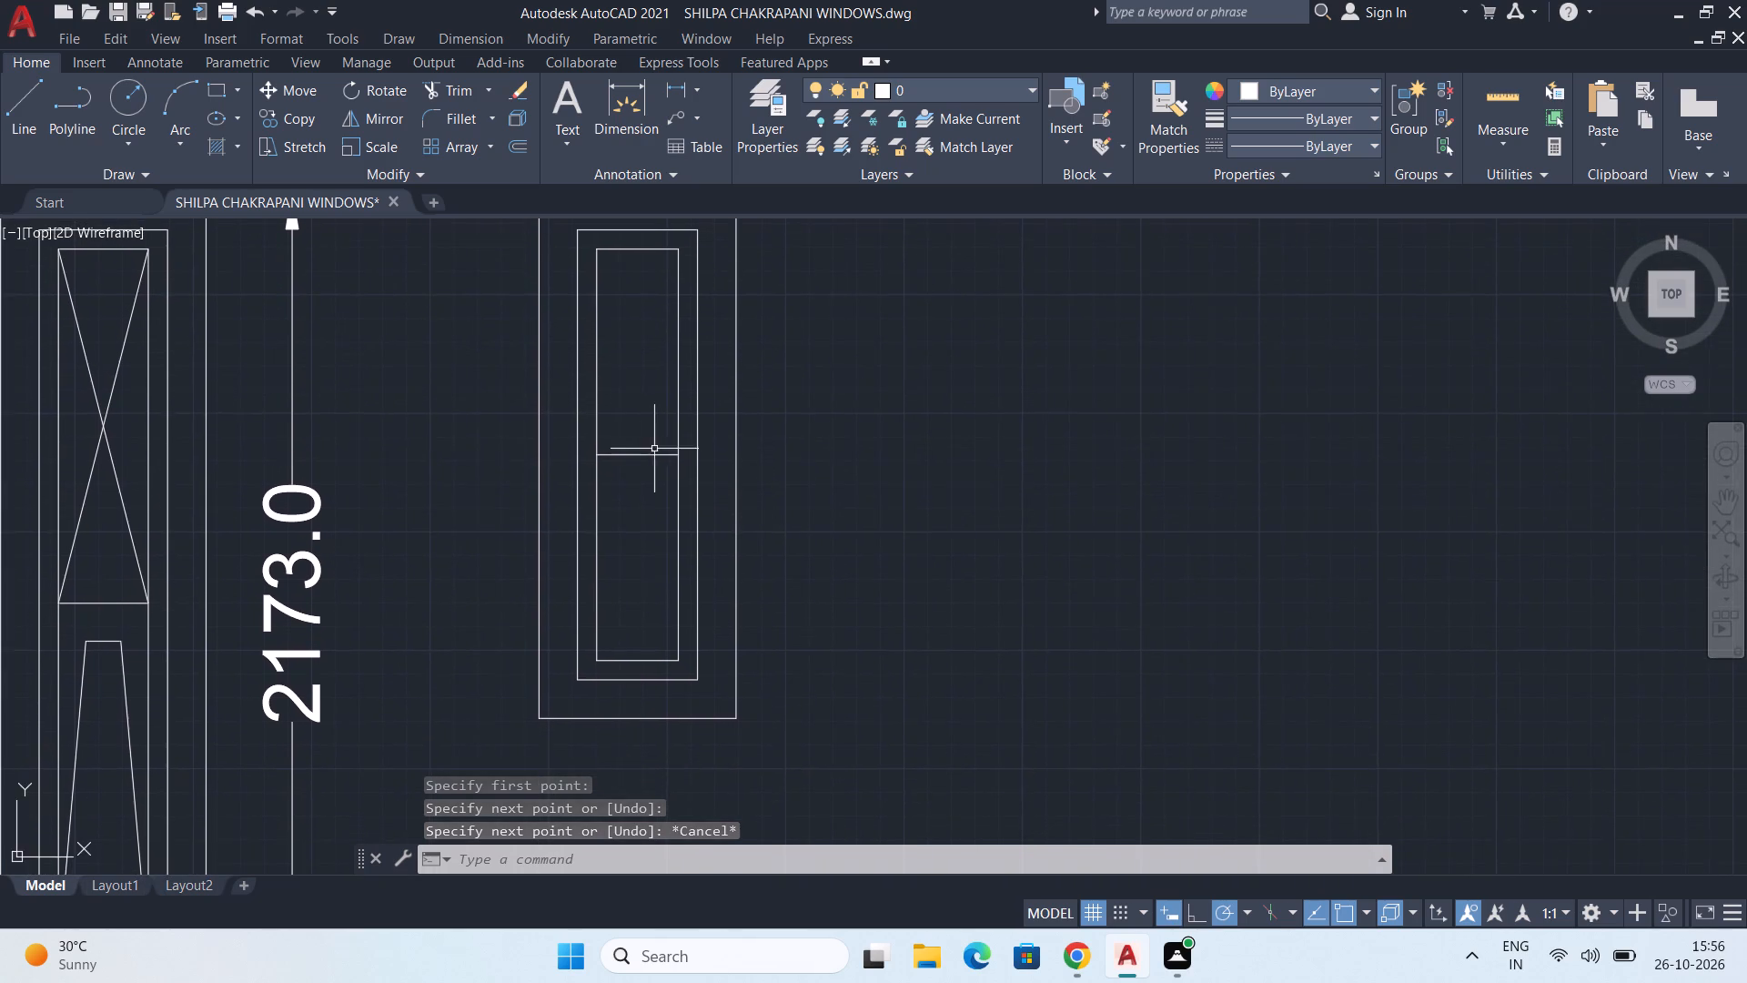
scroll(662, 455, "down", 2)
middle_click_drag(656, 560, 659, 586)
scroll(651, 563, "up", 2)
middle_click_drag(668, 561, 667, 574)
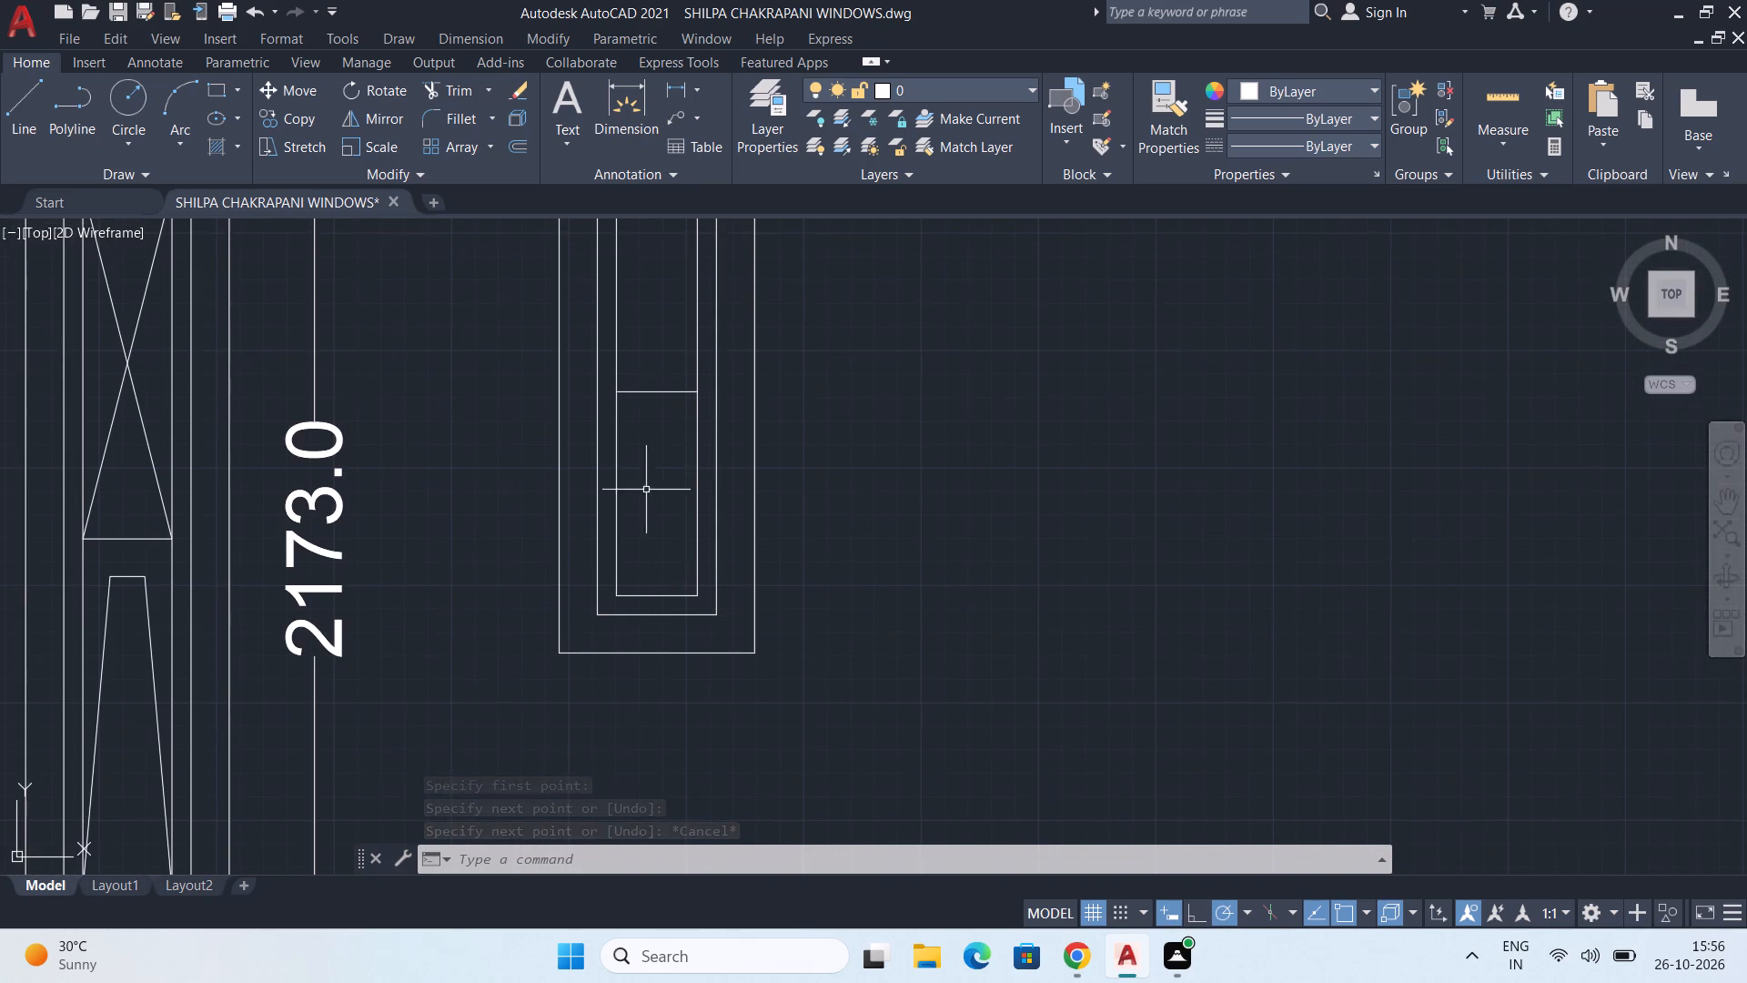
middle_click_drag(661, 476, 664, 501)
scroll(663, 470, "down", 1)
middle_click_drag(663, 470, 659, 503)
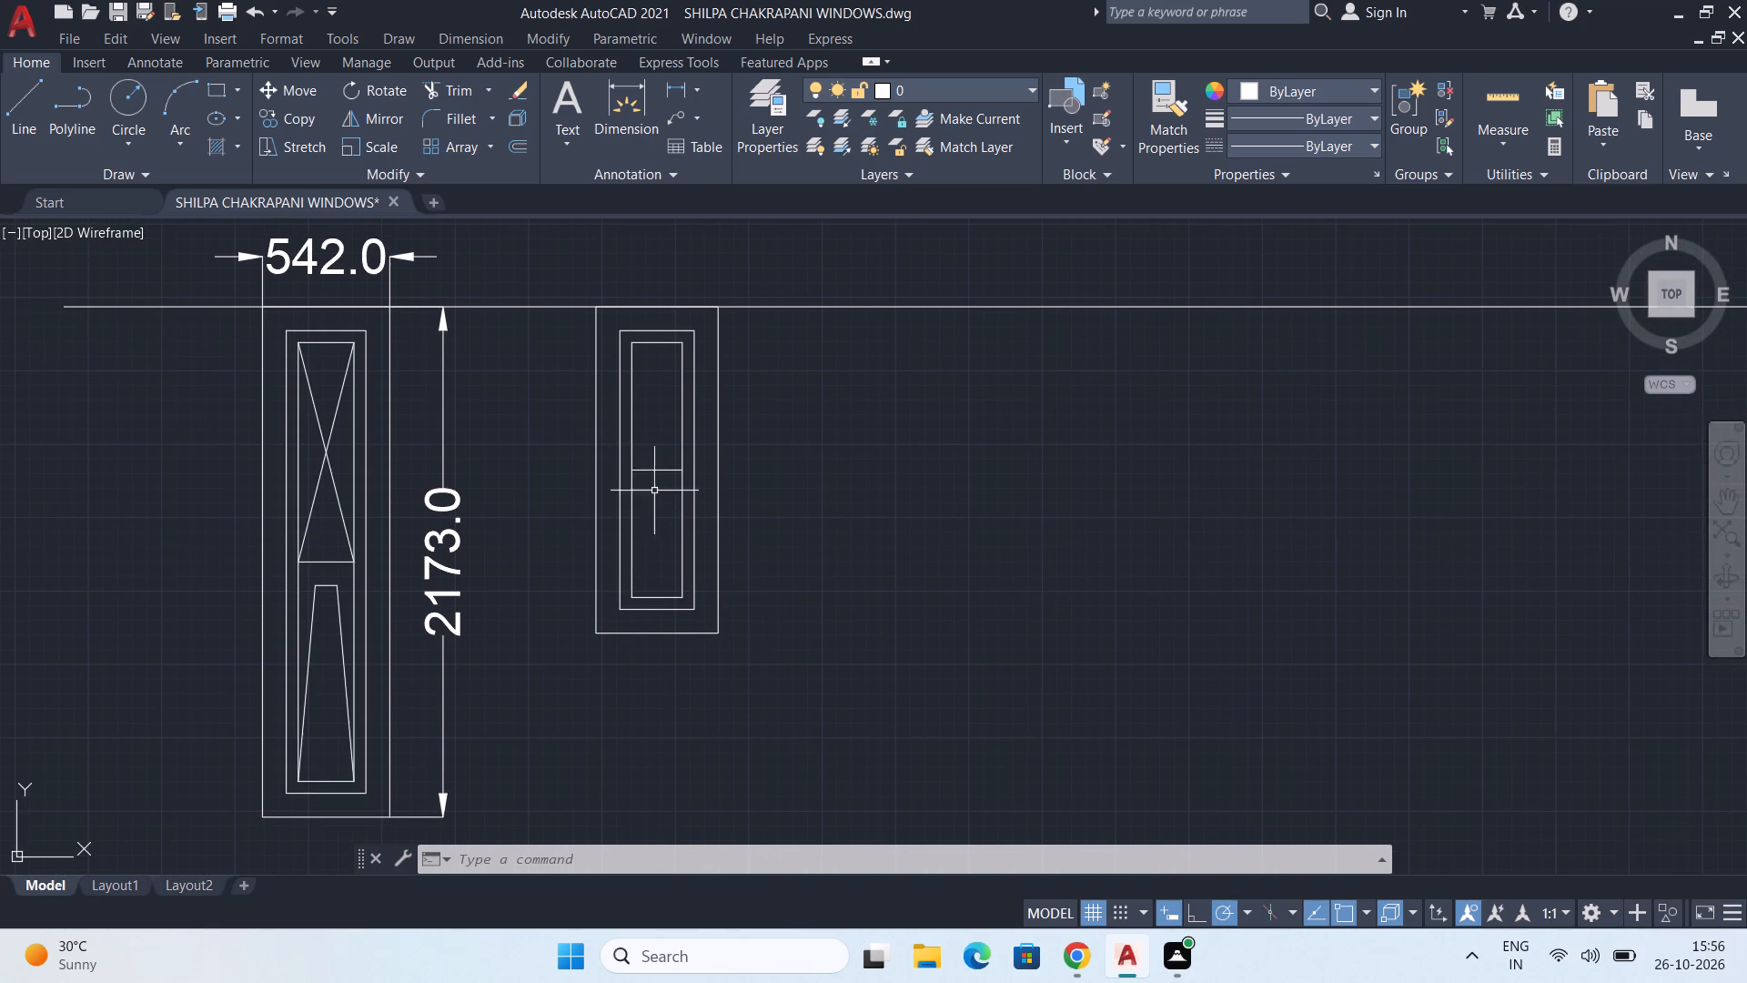
Draw two crossing diagonal lines between opposite corners of the upper pane.
middle_click_drag(640, 384, 639, 436)
key("l")
key("Return")
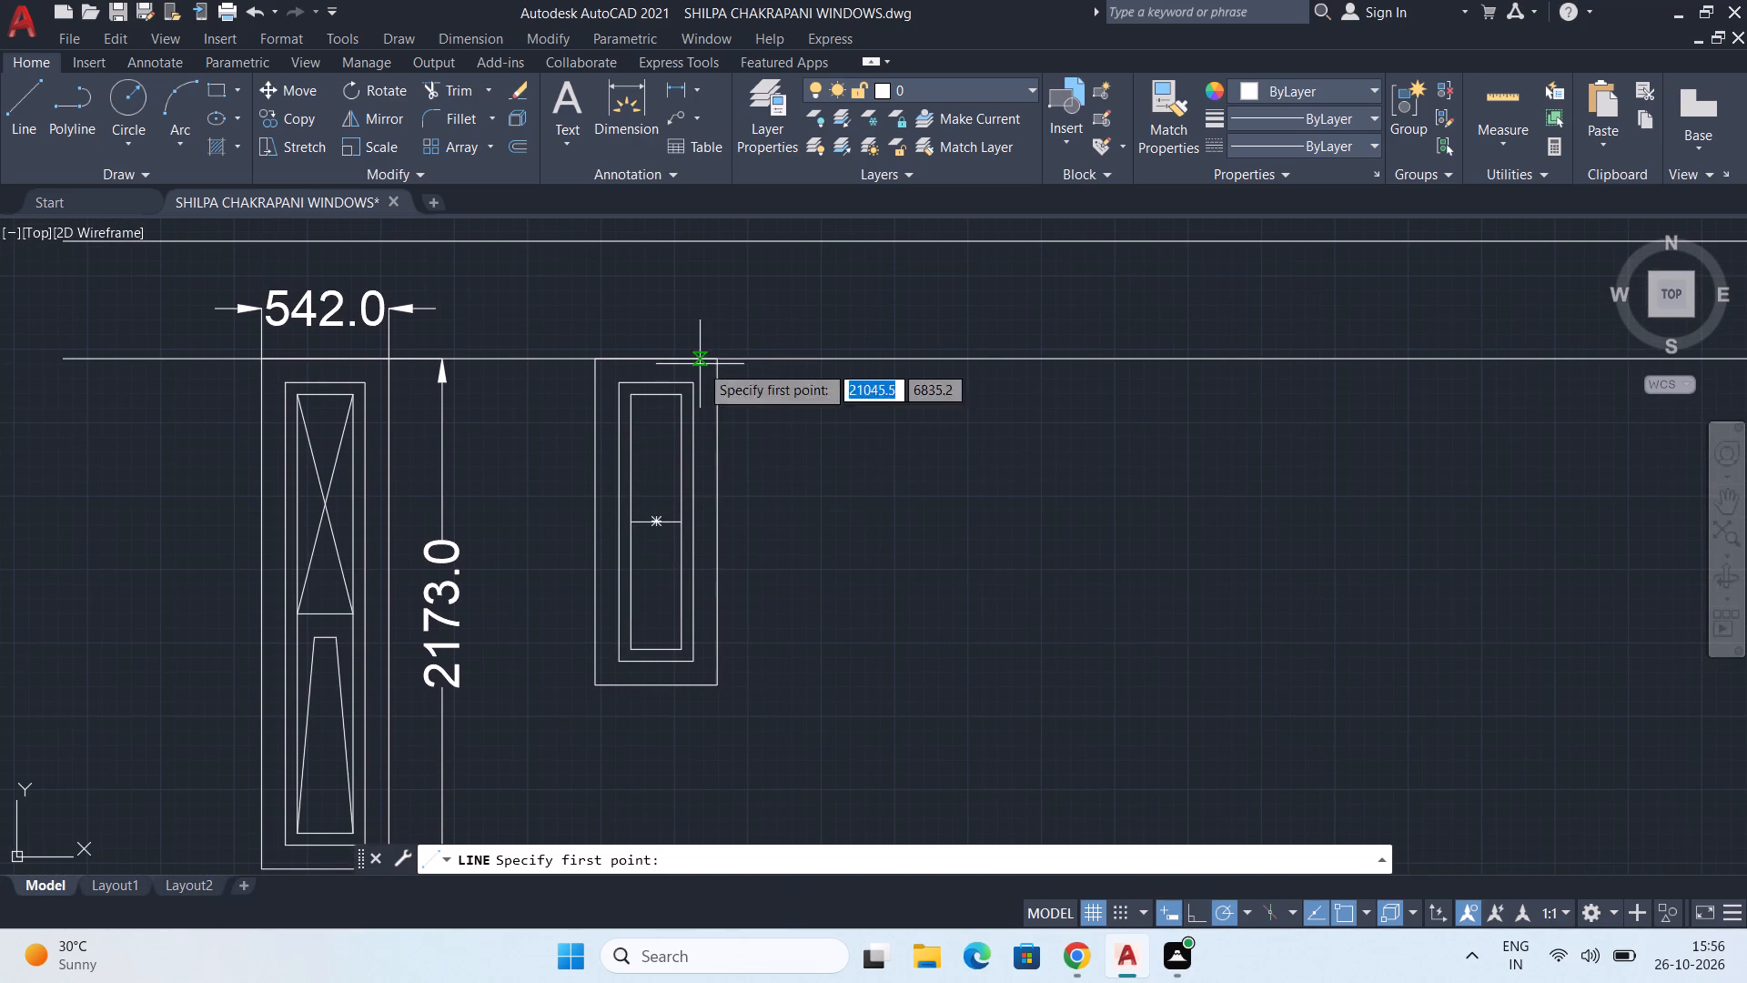
scroll(653, 455, "up", 2)
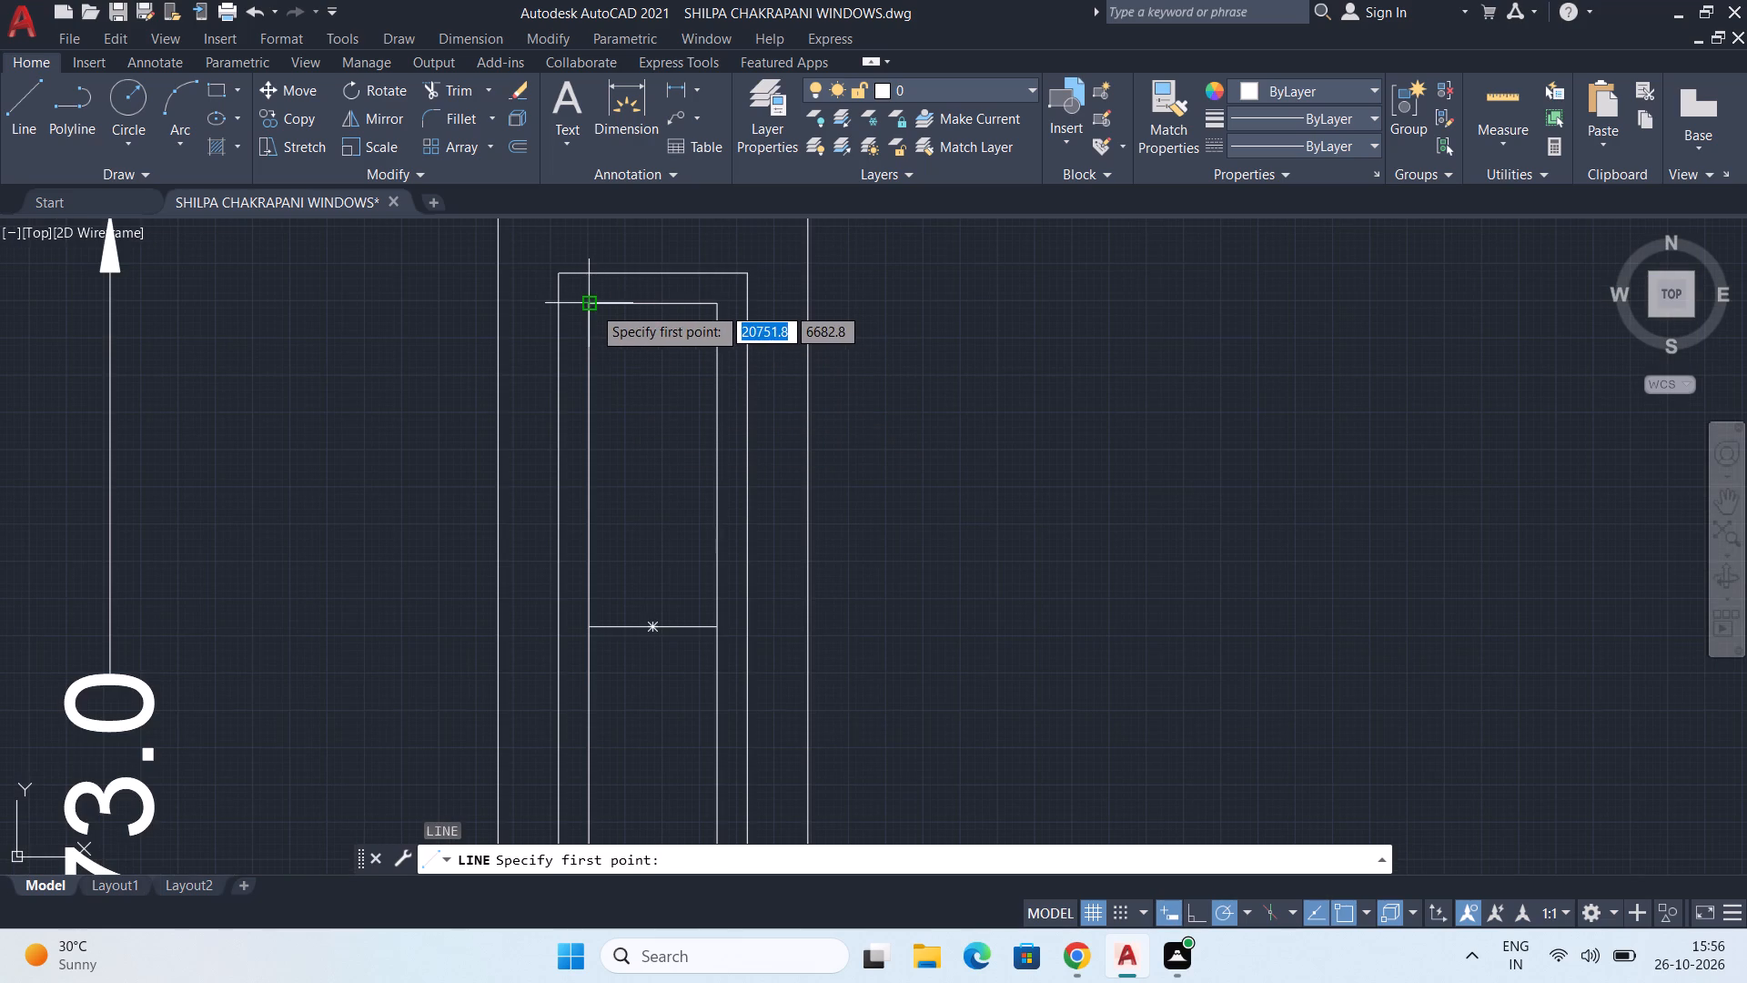
left_click(592, 306)
left_click(716, 632)
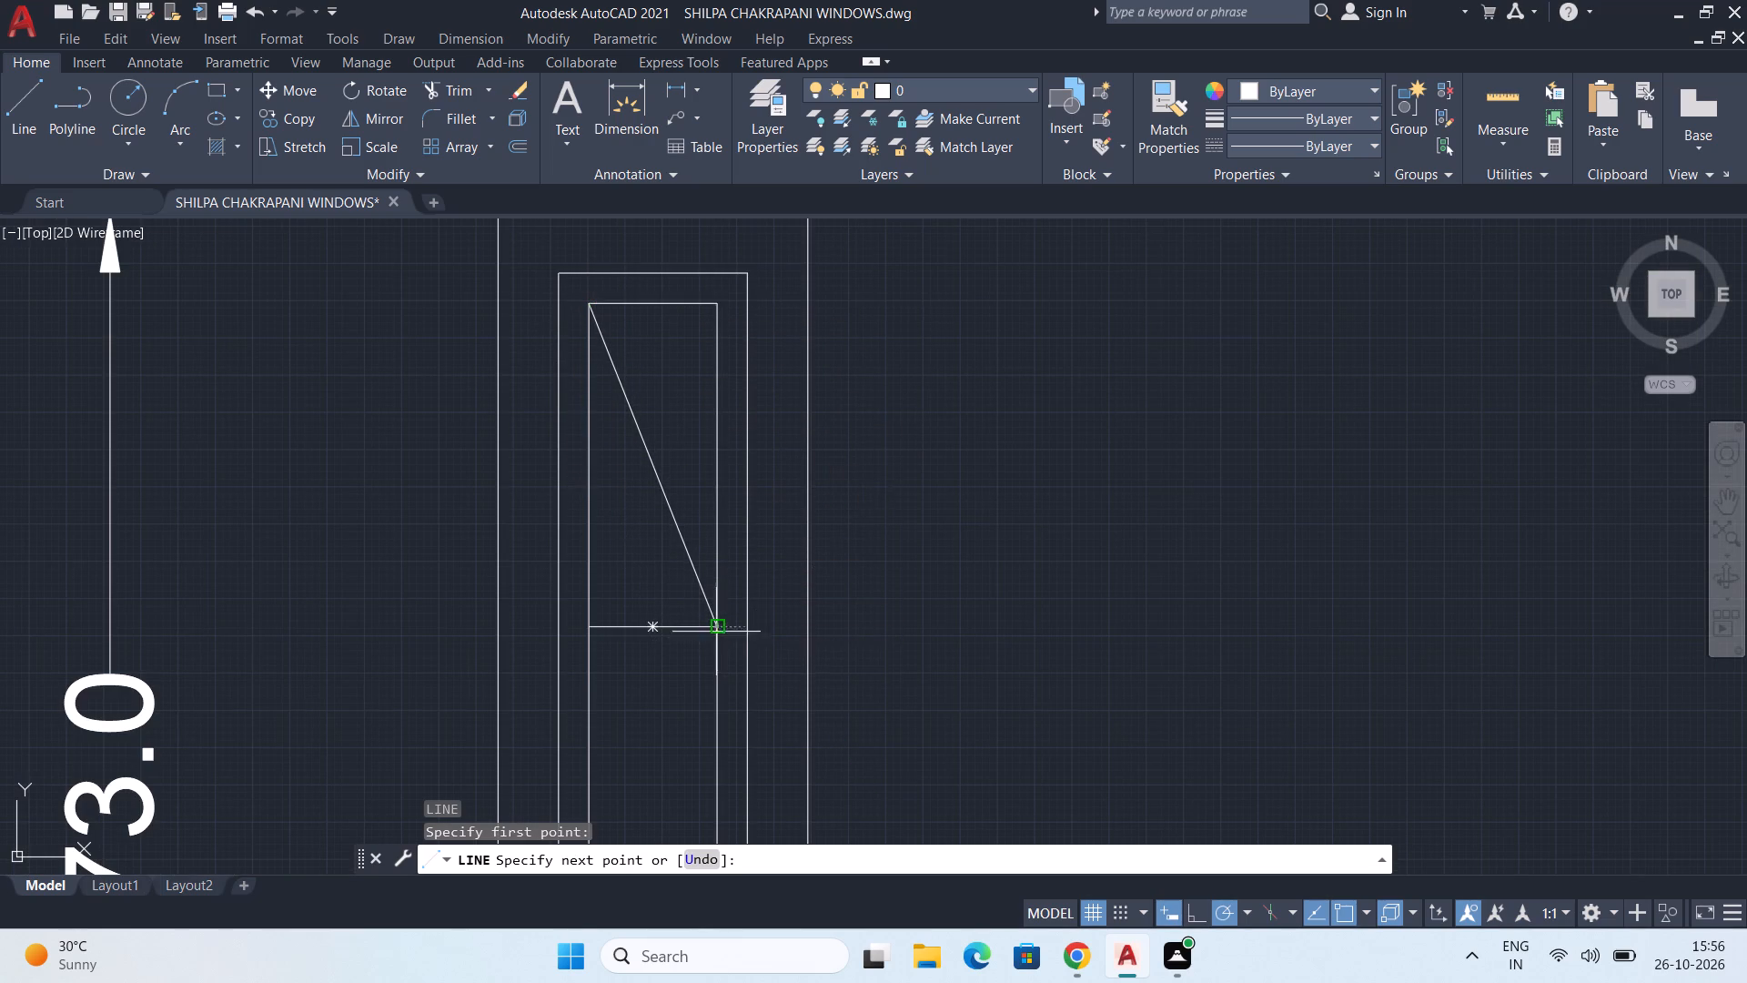
key("Escape")
key("space")
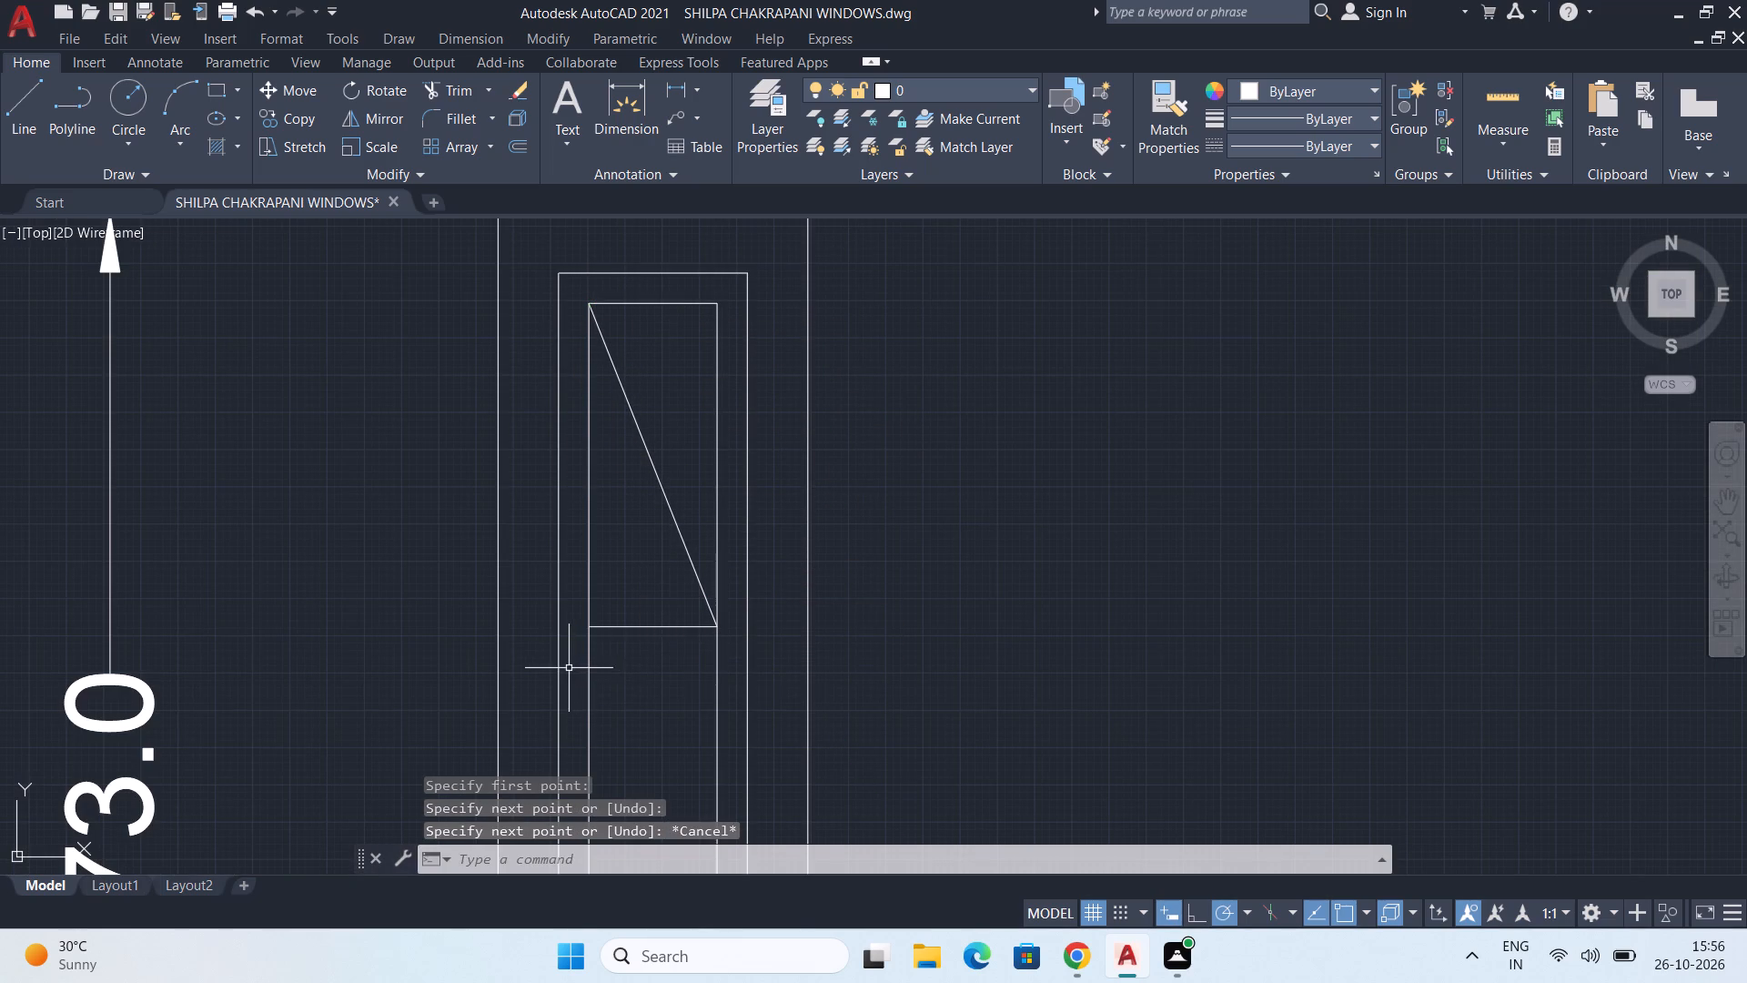
left_click(585, 628)
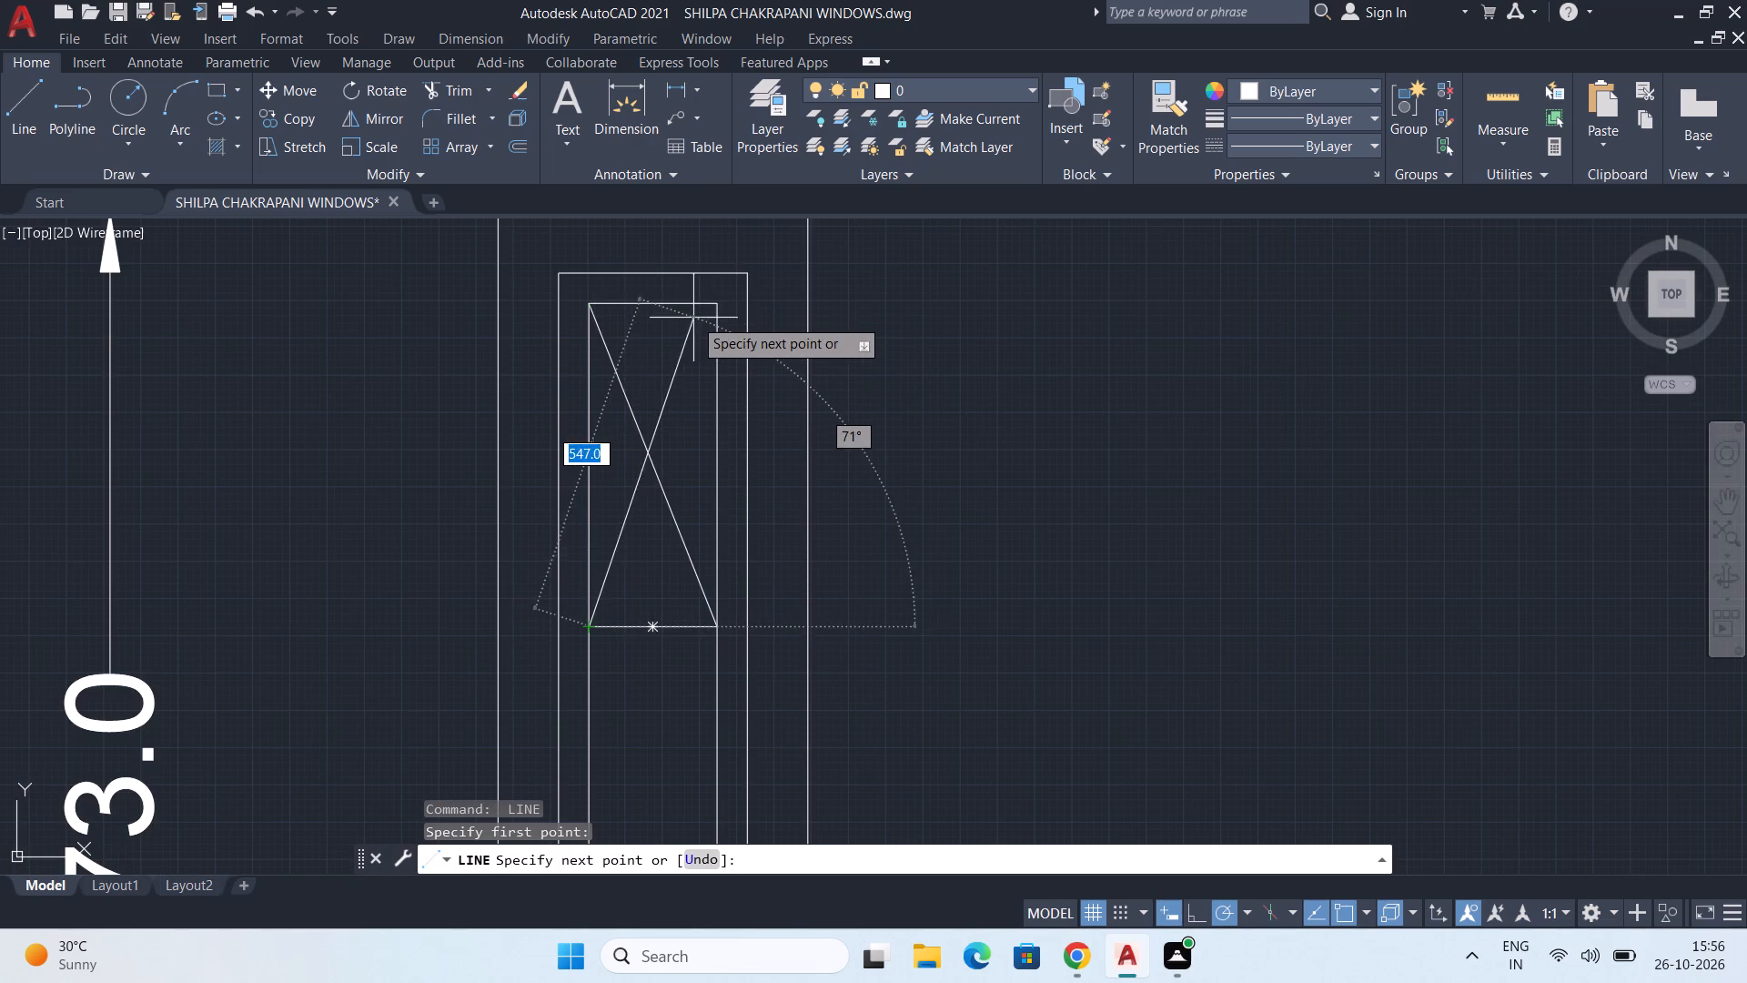
left_click(712, 307)
key("Escape")
Offset the horizontal line below the crossed pane downward by 100.
scroll(741, 453, "down", 2)
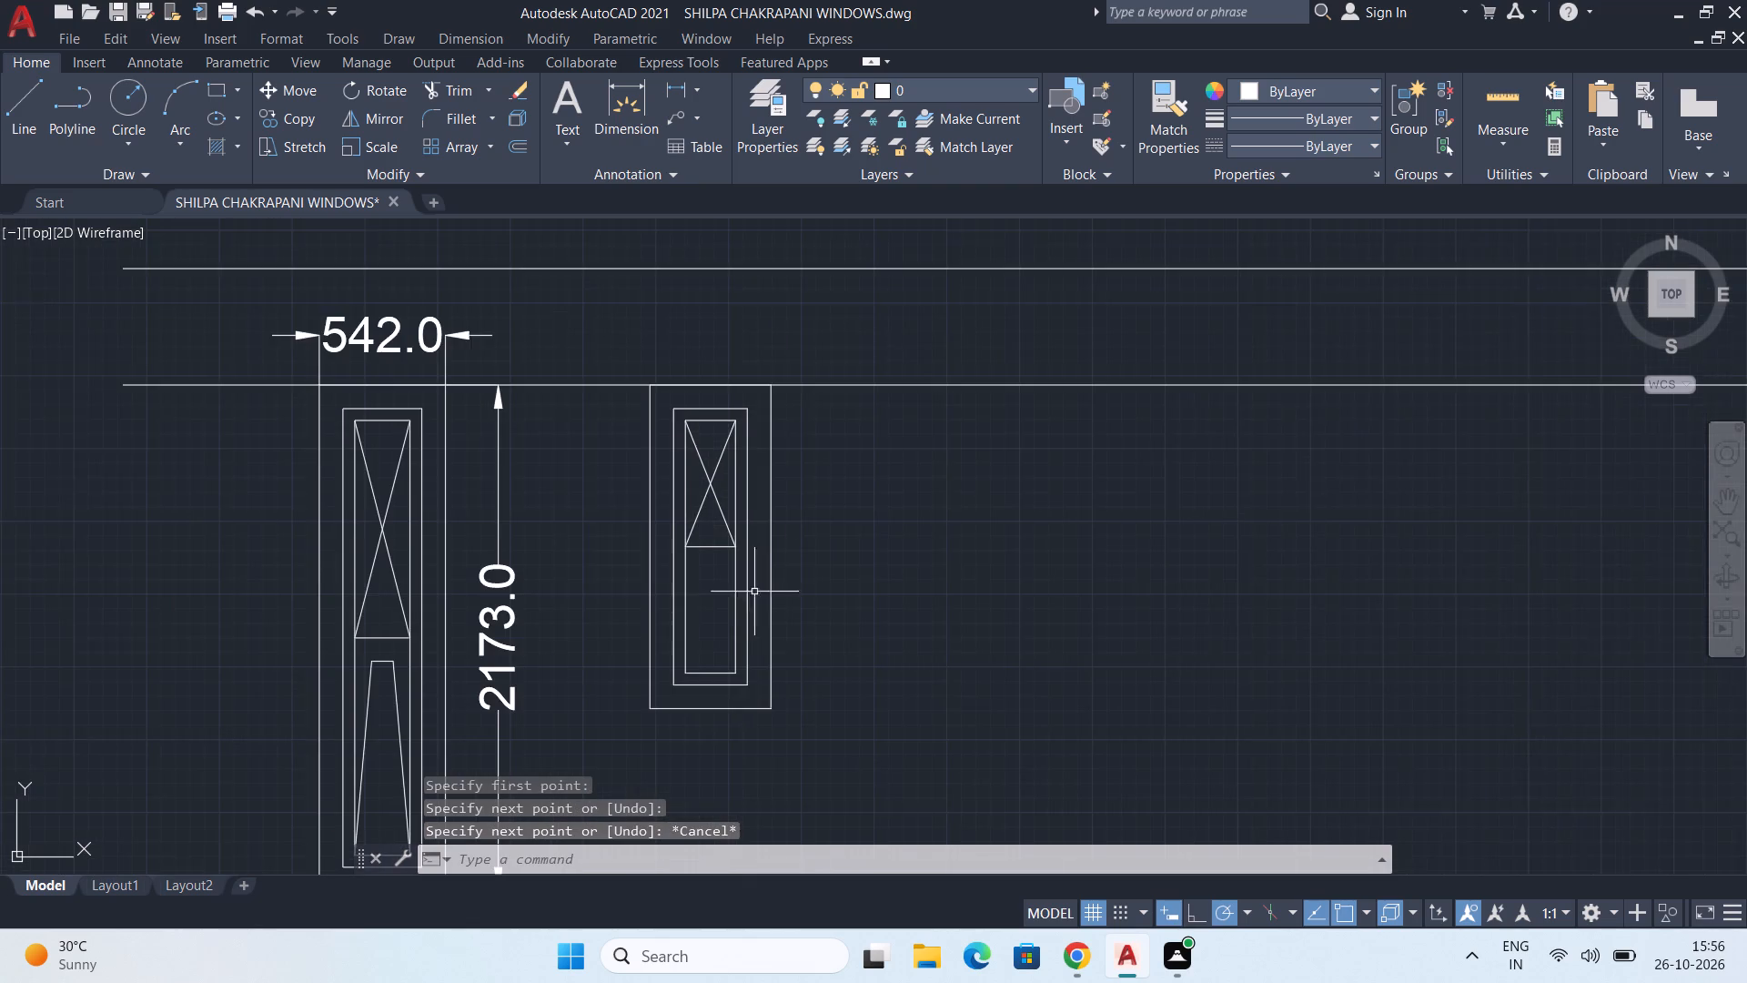
middle_click_drag(762, 626, 773, 594)
scroll(743, 552, "up", 1)
type("OFF")
key("Return")
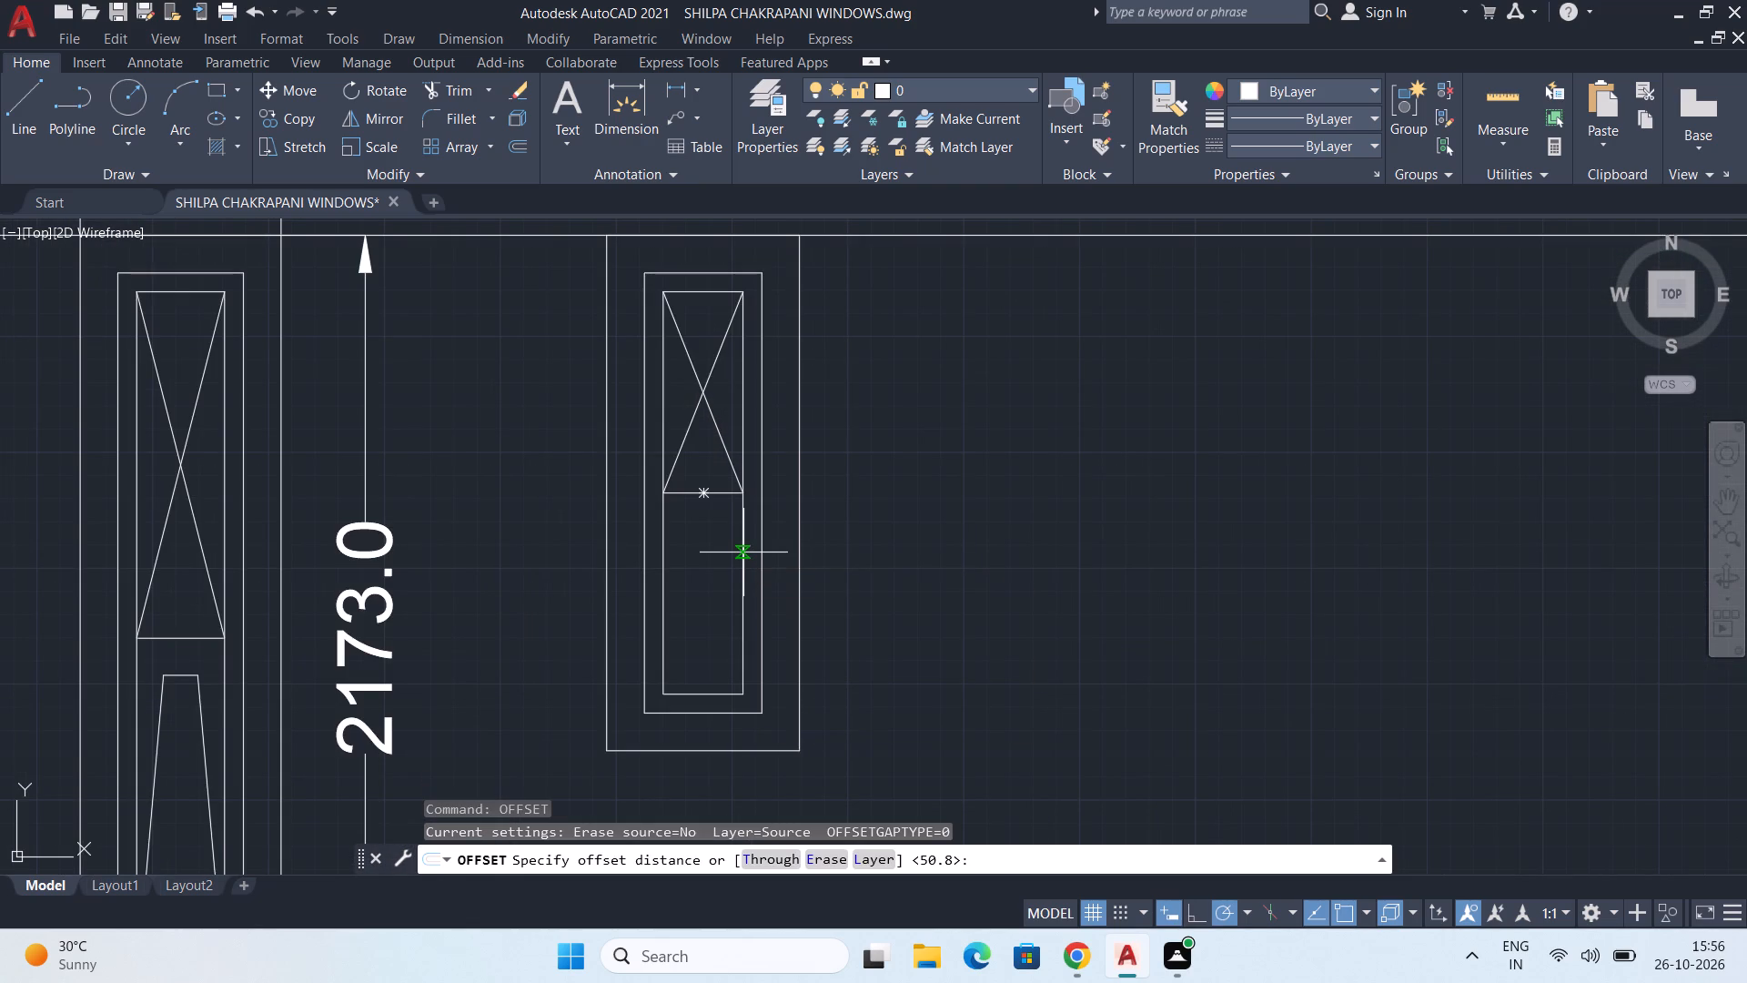
type("100")
key("Return")
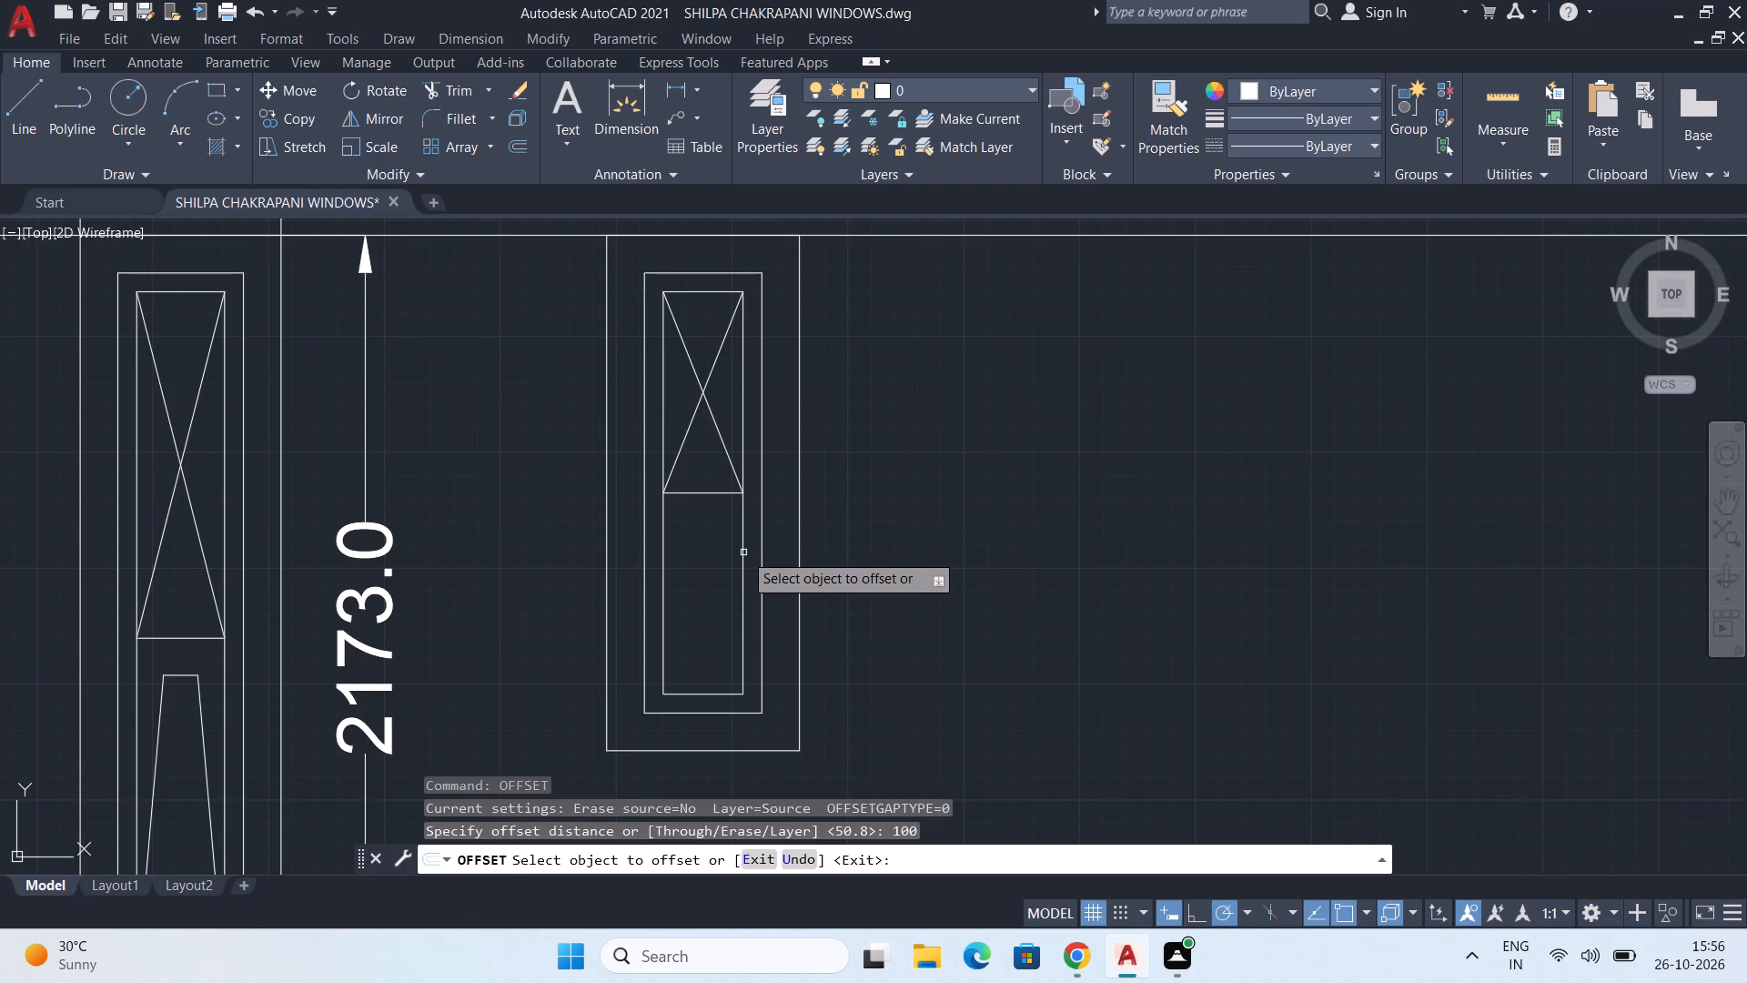
left_click(706, 494)
left_click(697, 587)
key("space")
Draw a slanted line about 447 long at about 81° from the lower pane's bottom-left corner up to the offset line.
key("l")
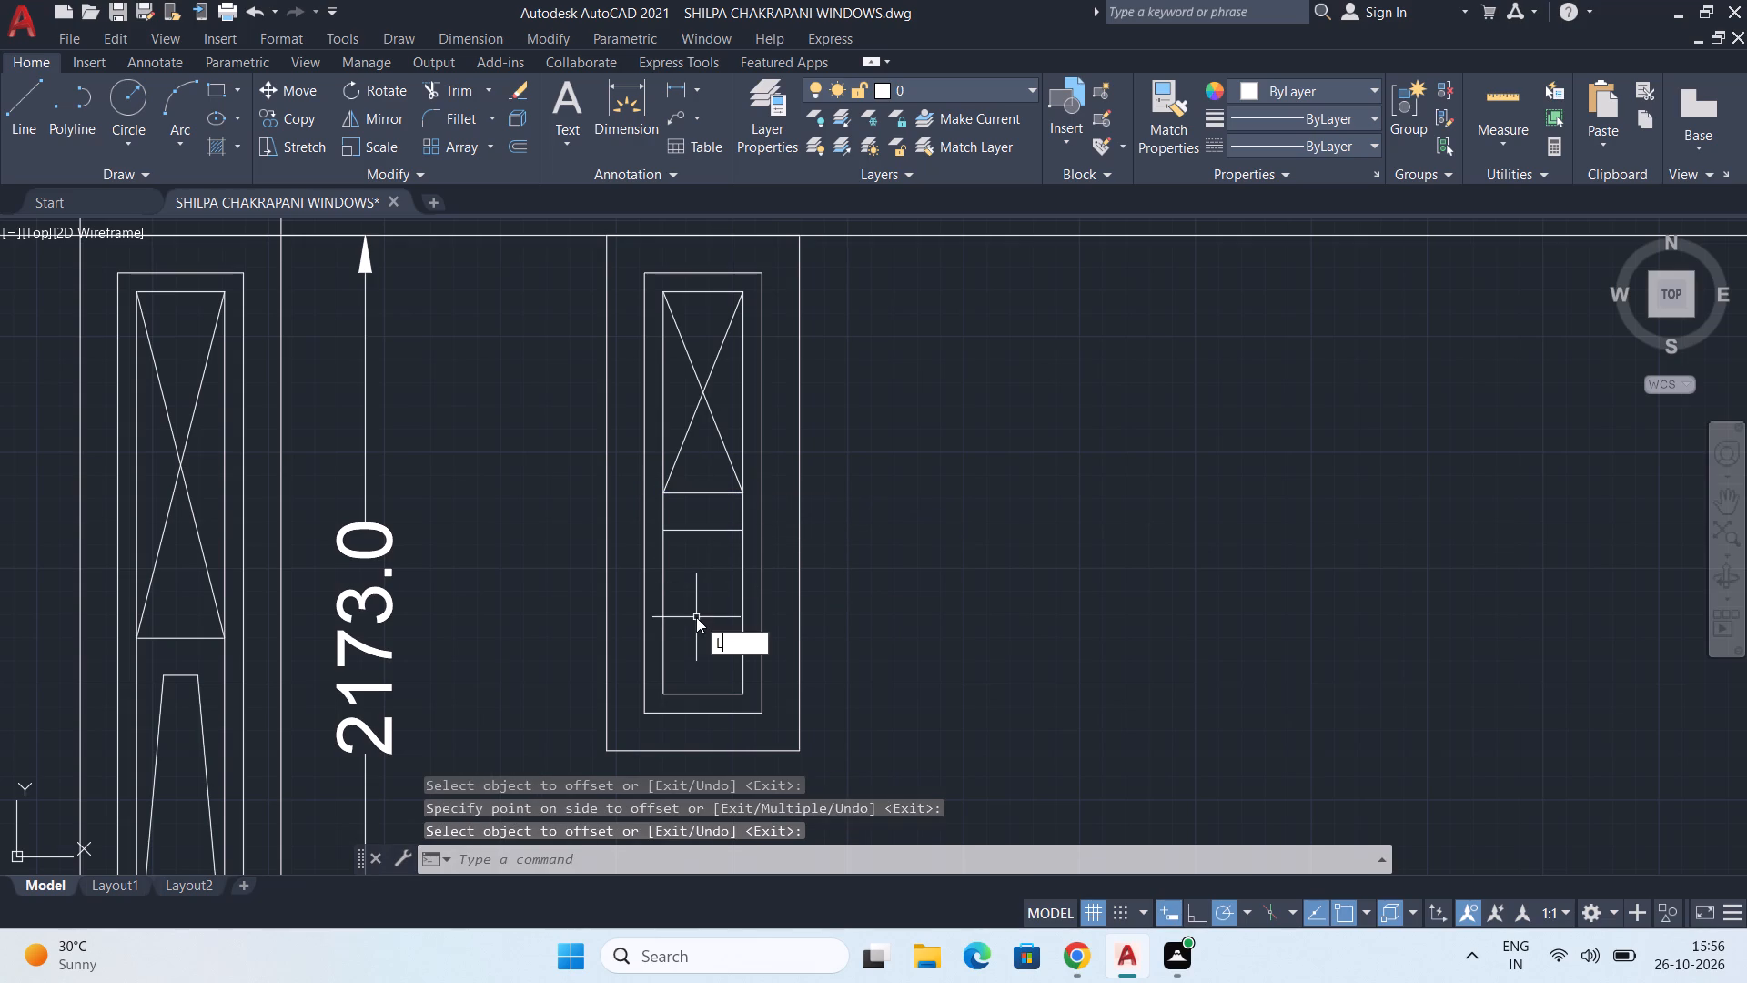
key("Return")
left_click(661, 694)
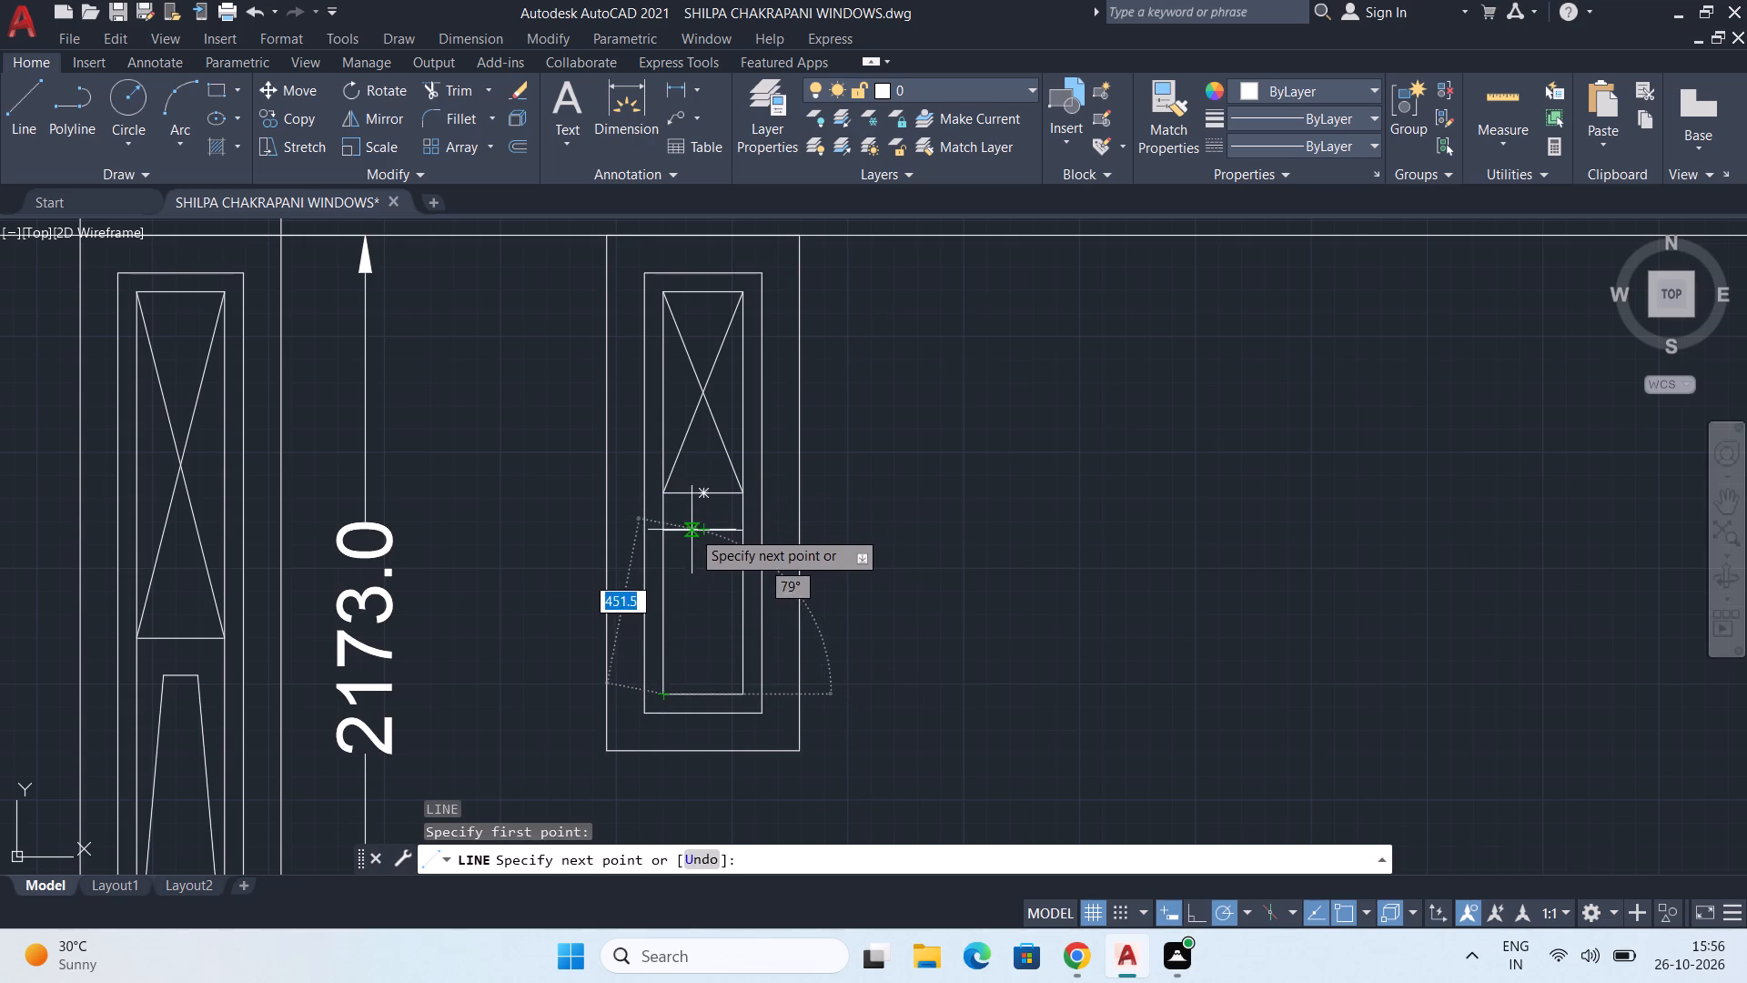
scroll(691, 530, "up", 2)
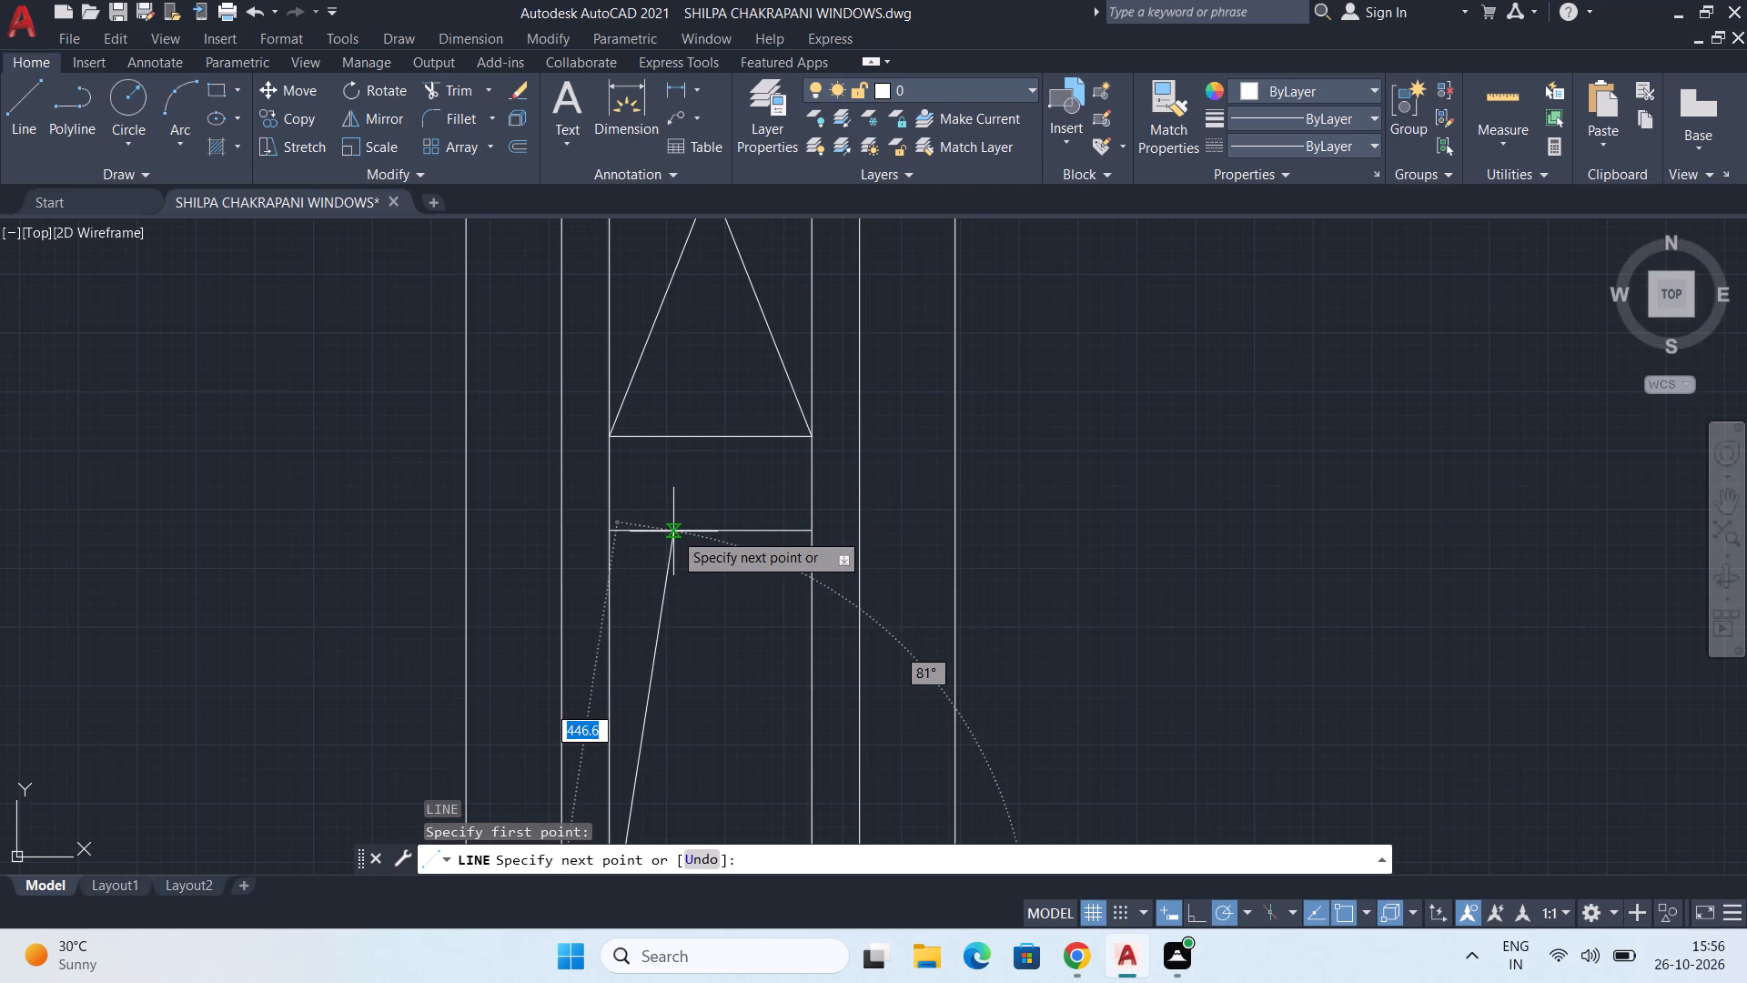
left_click(673, 532)
key("Escape")
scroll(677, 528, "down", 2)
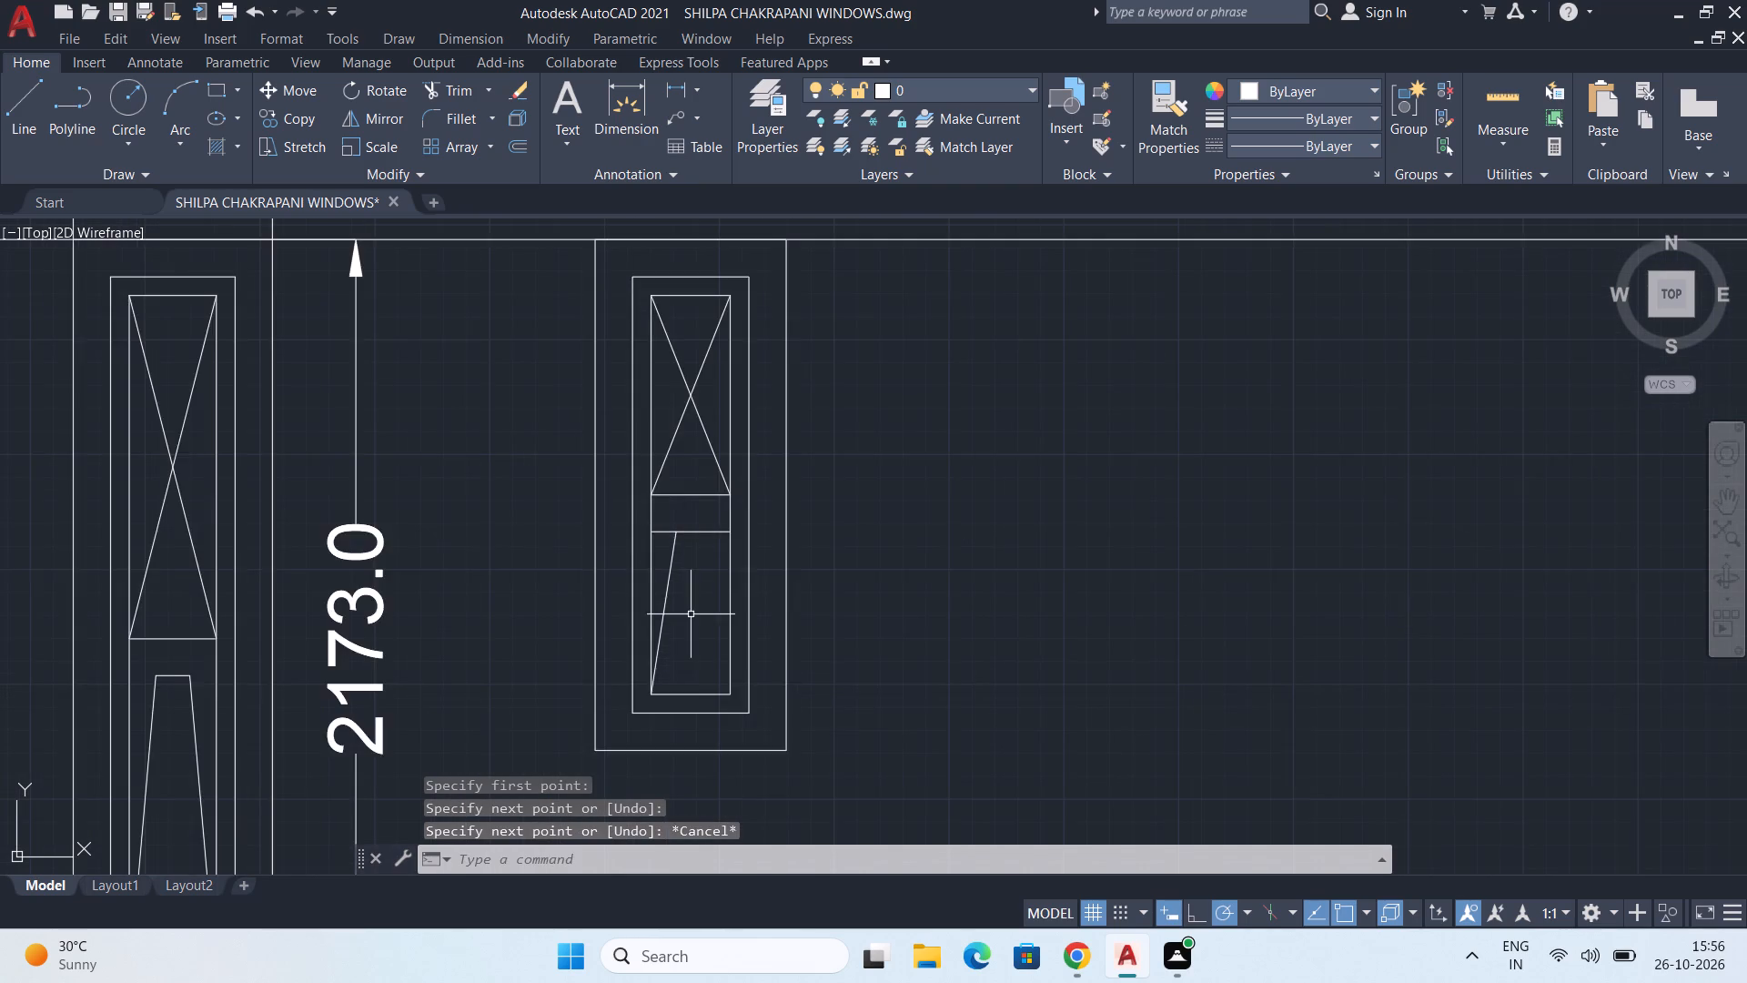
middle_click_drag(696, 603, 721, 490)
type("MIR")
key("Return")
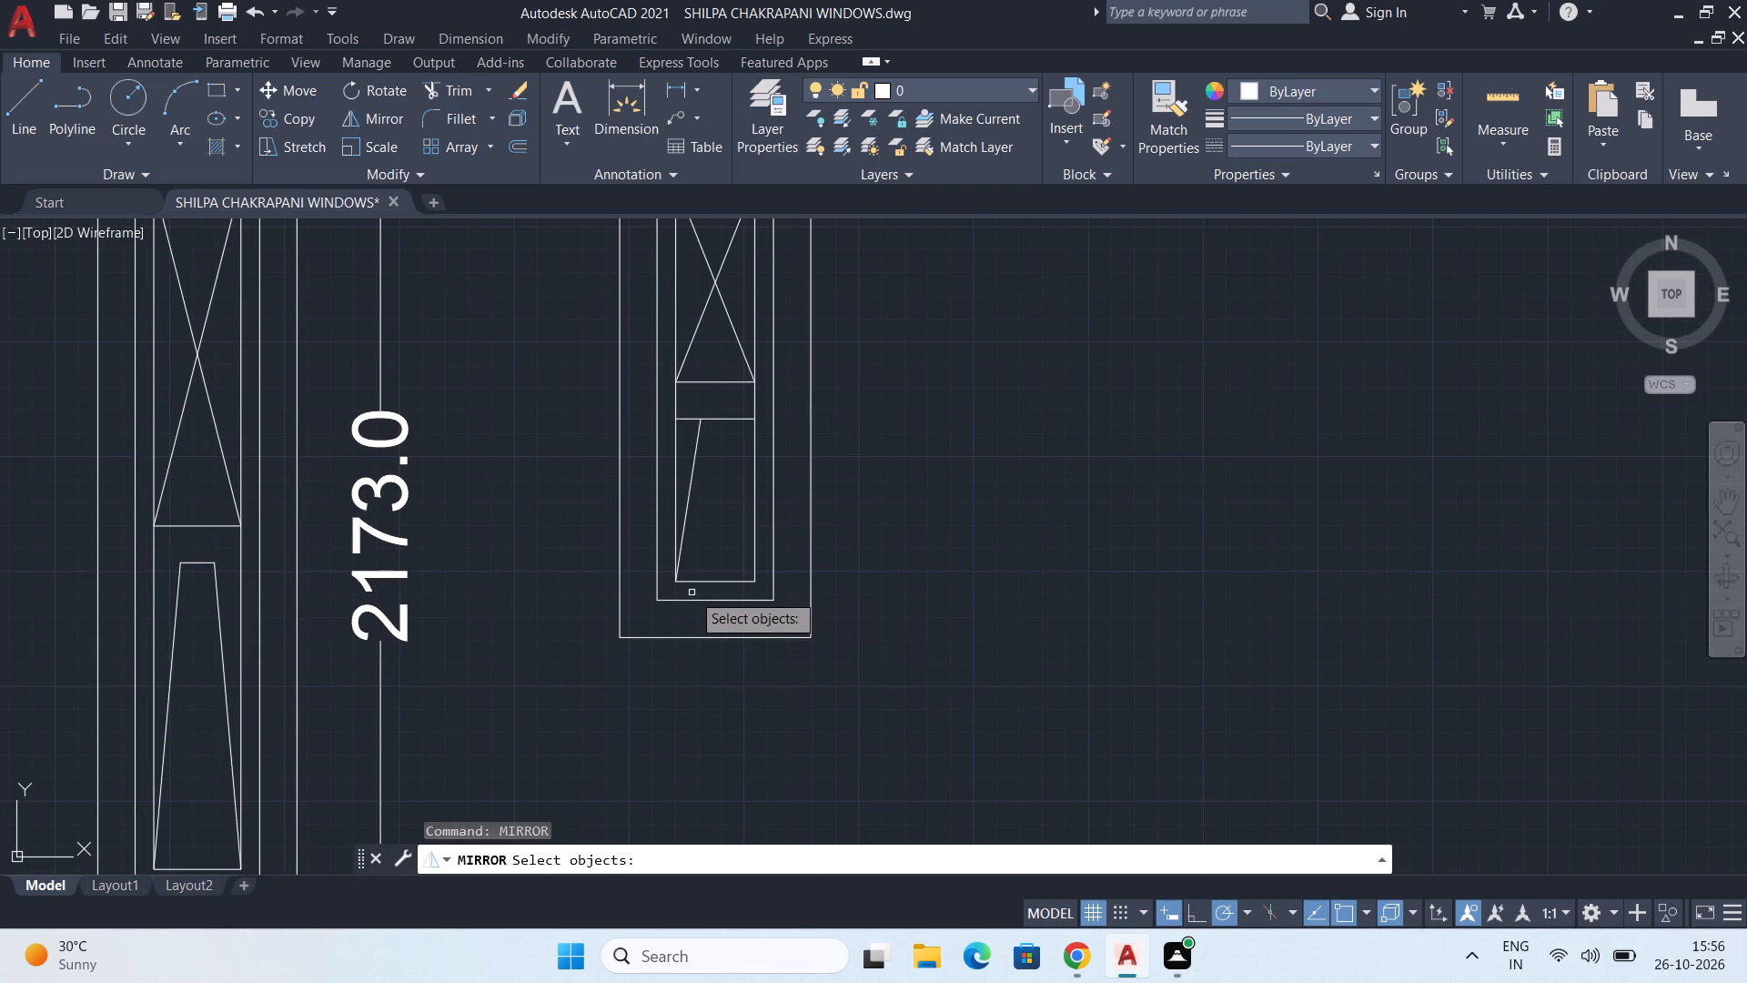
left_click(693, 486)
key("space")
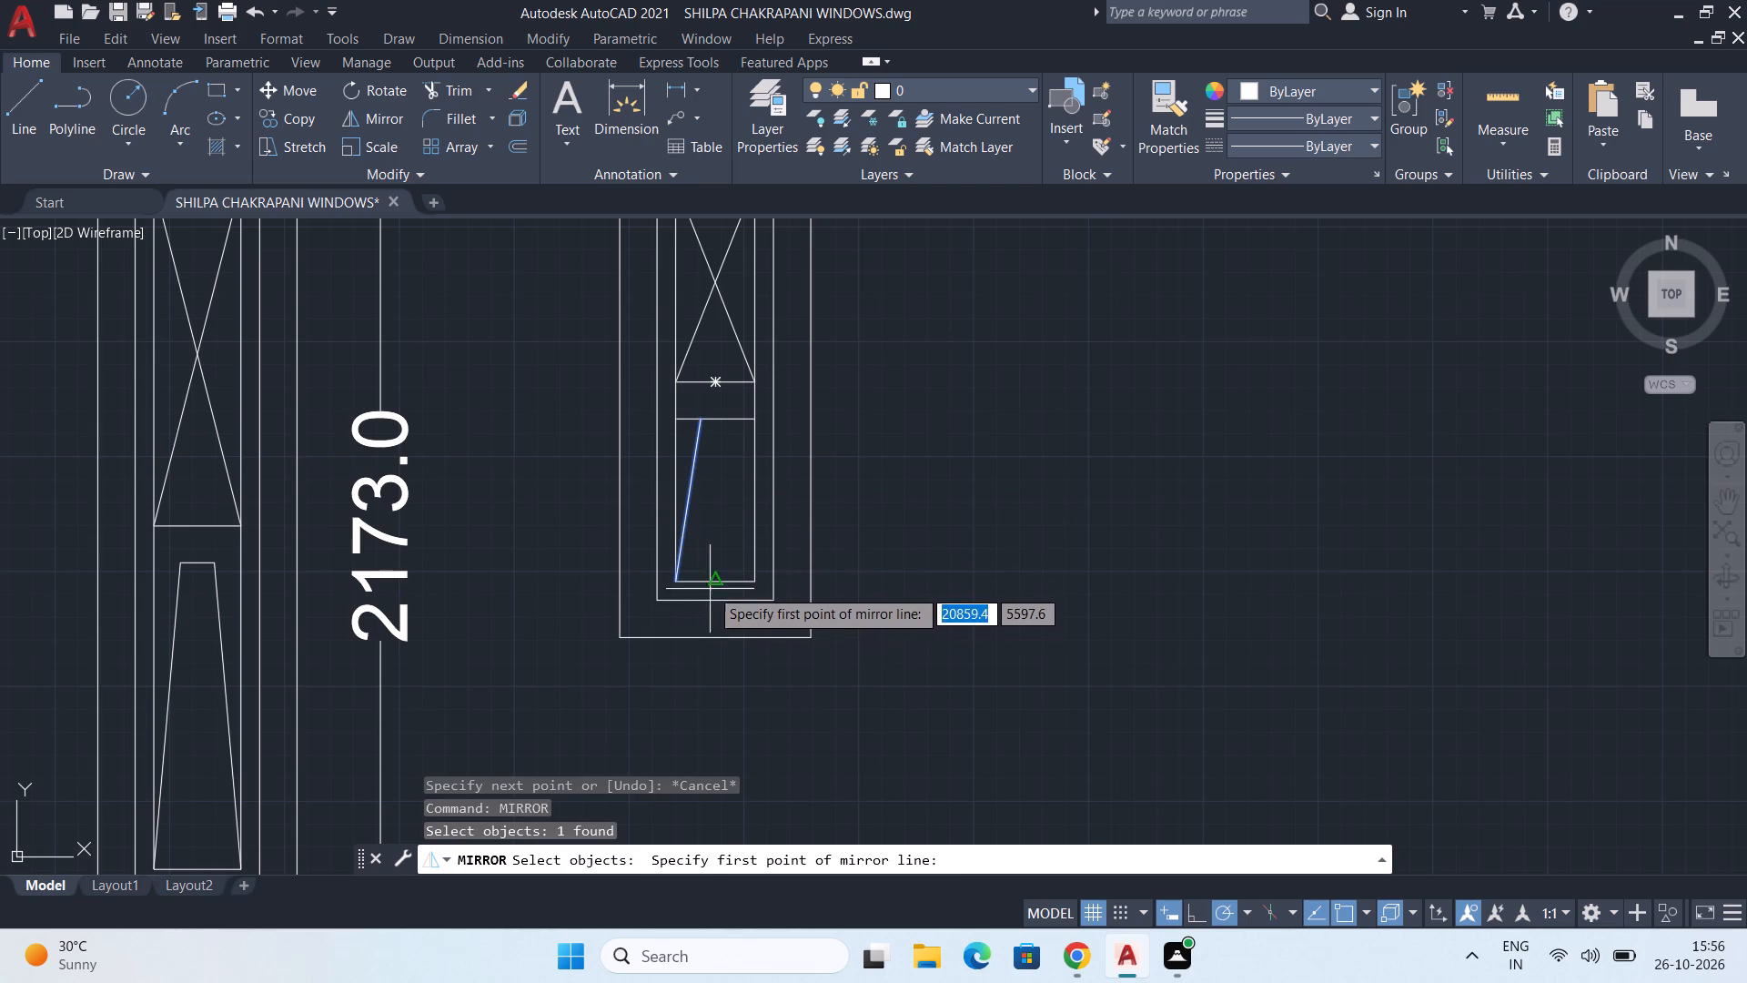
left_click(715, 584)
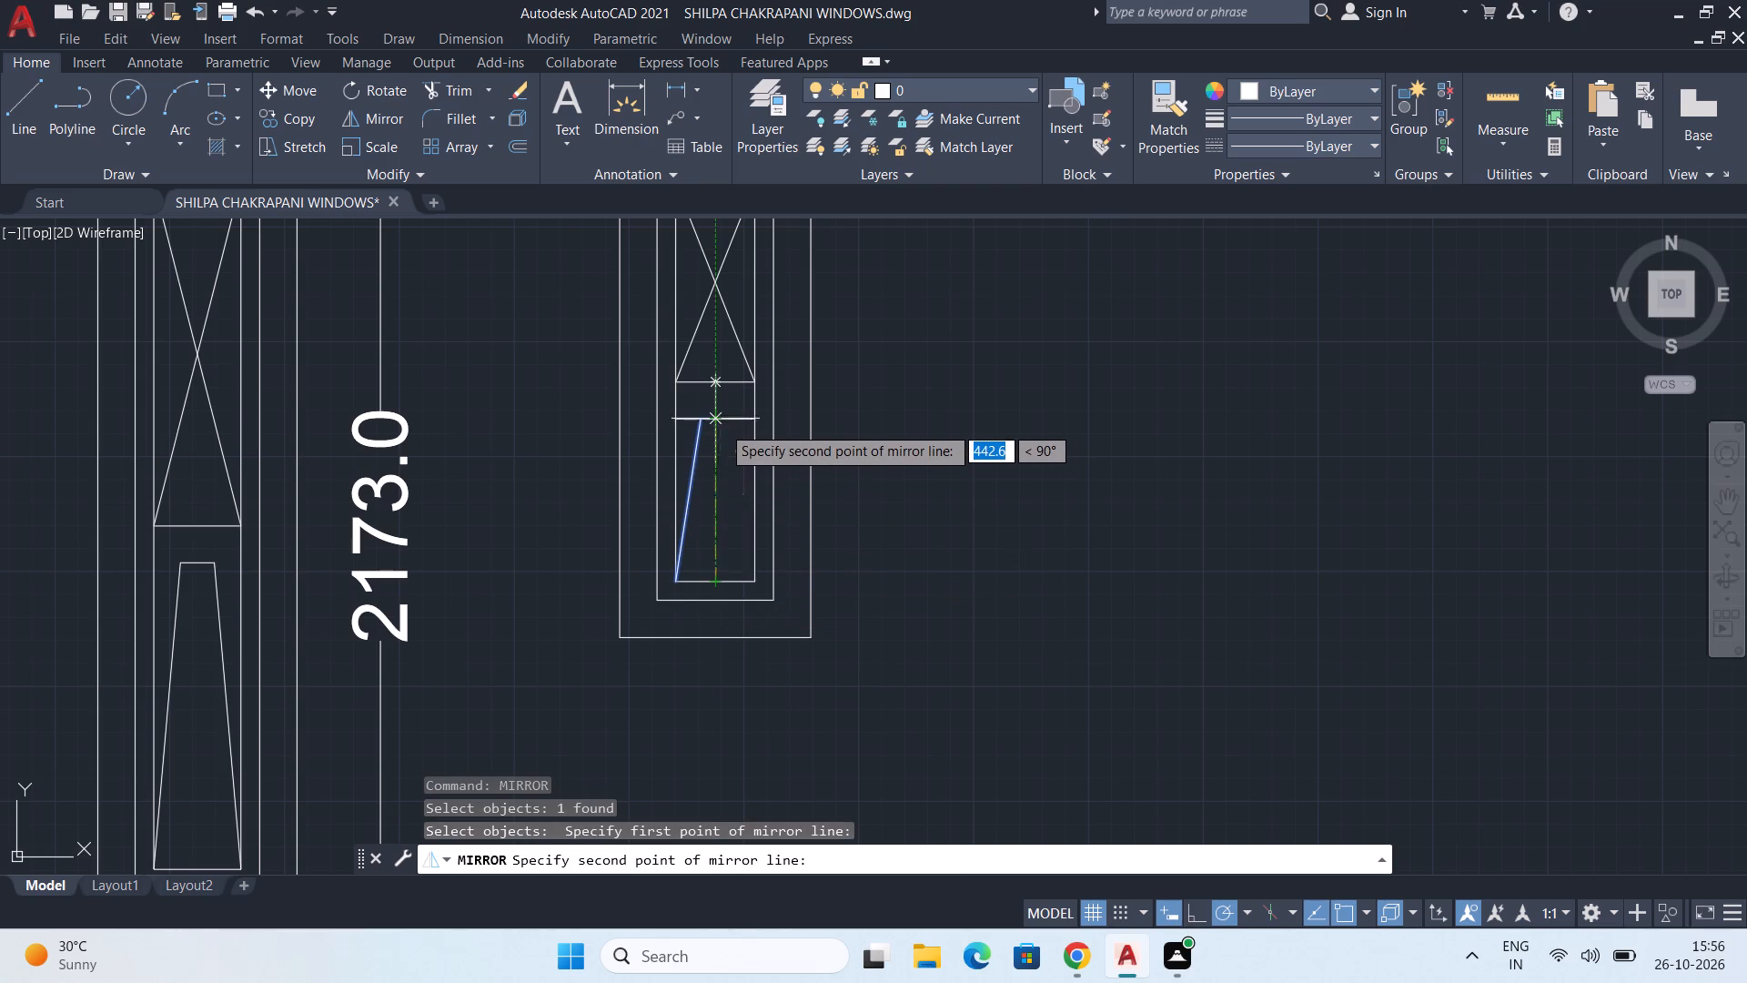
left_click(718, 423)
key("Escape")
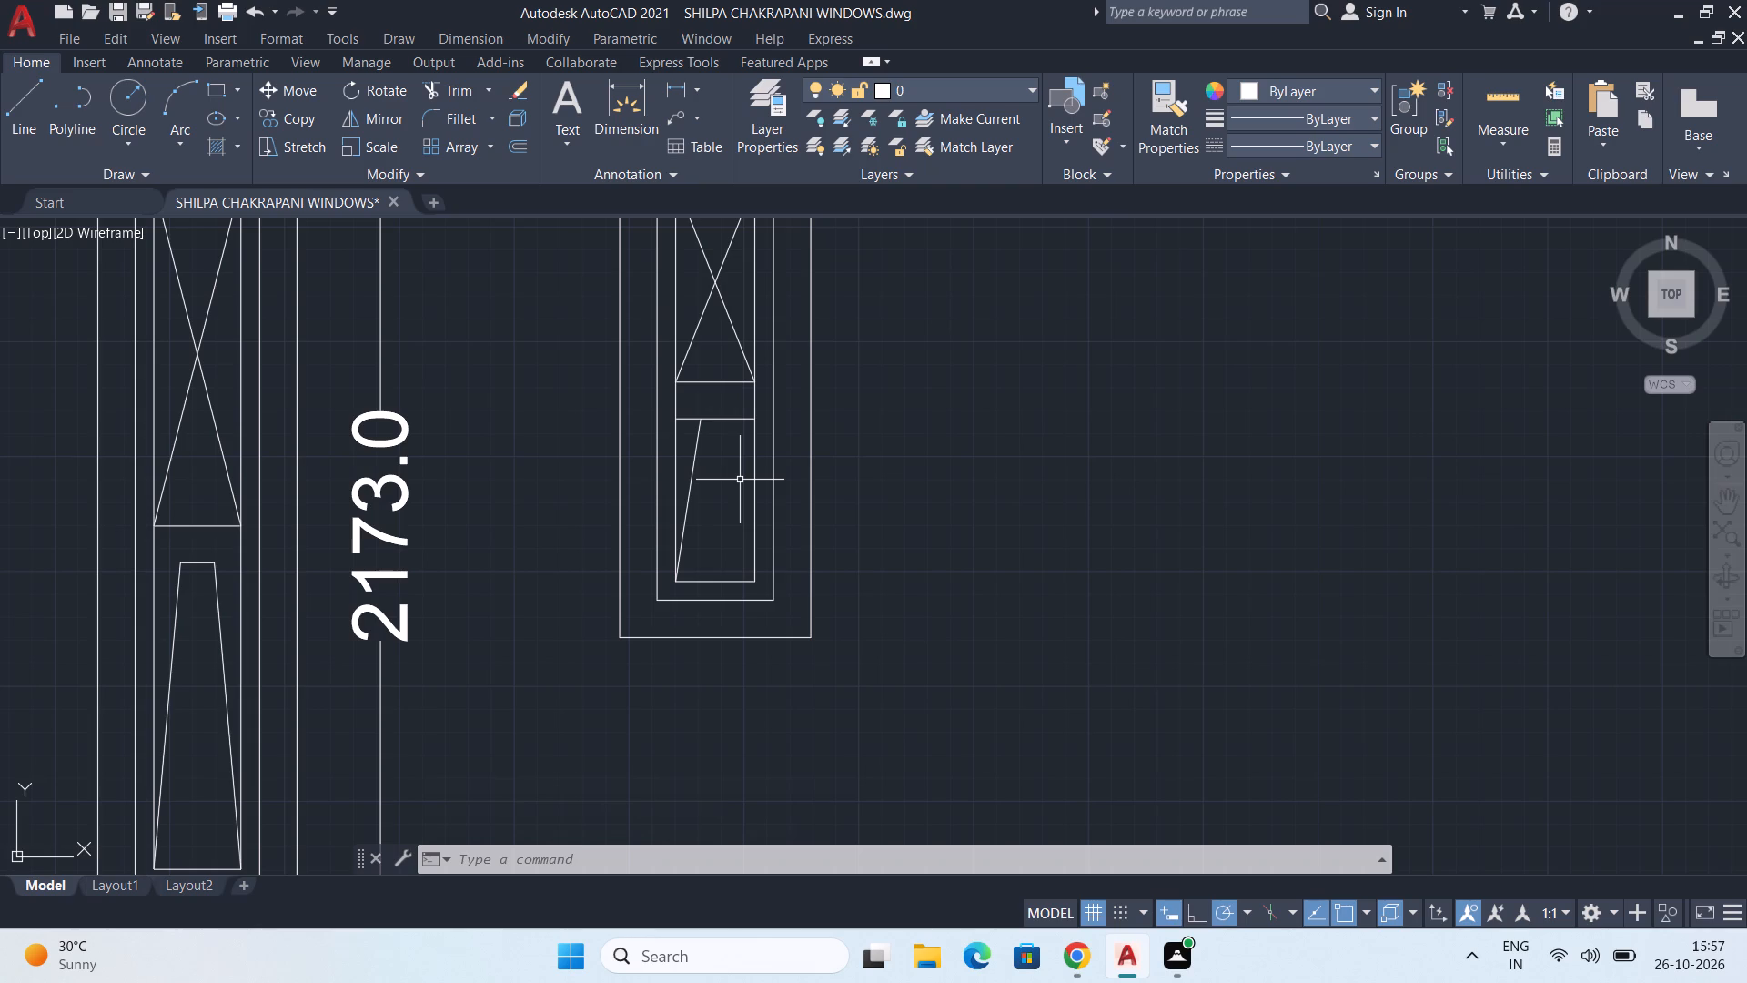
Mirror the lower pane's slanted line about the pane's vertical centre line, keeping the original line.
type("MIRR")
key("Return")
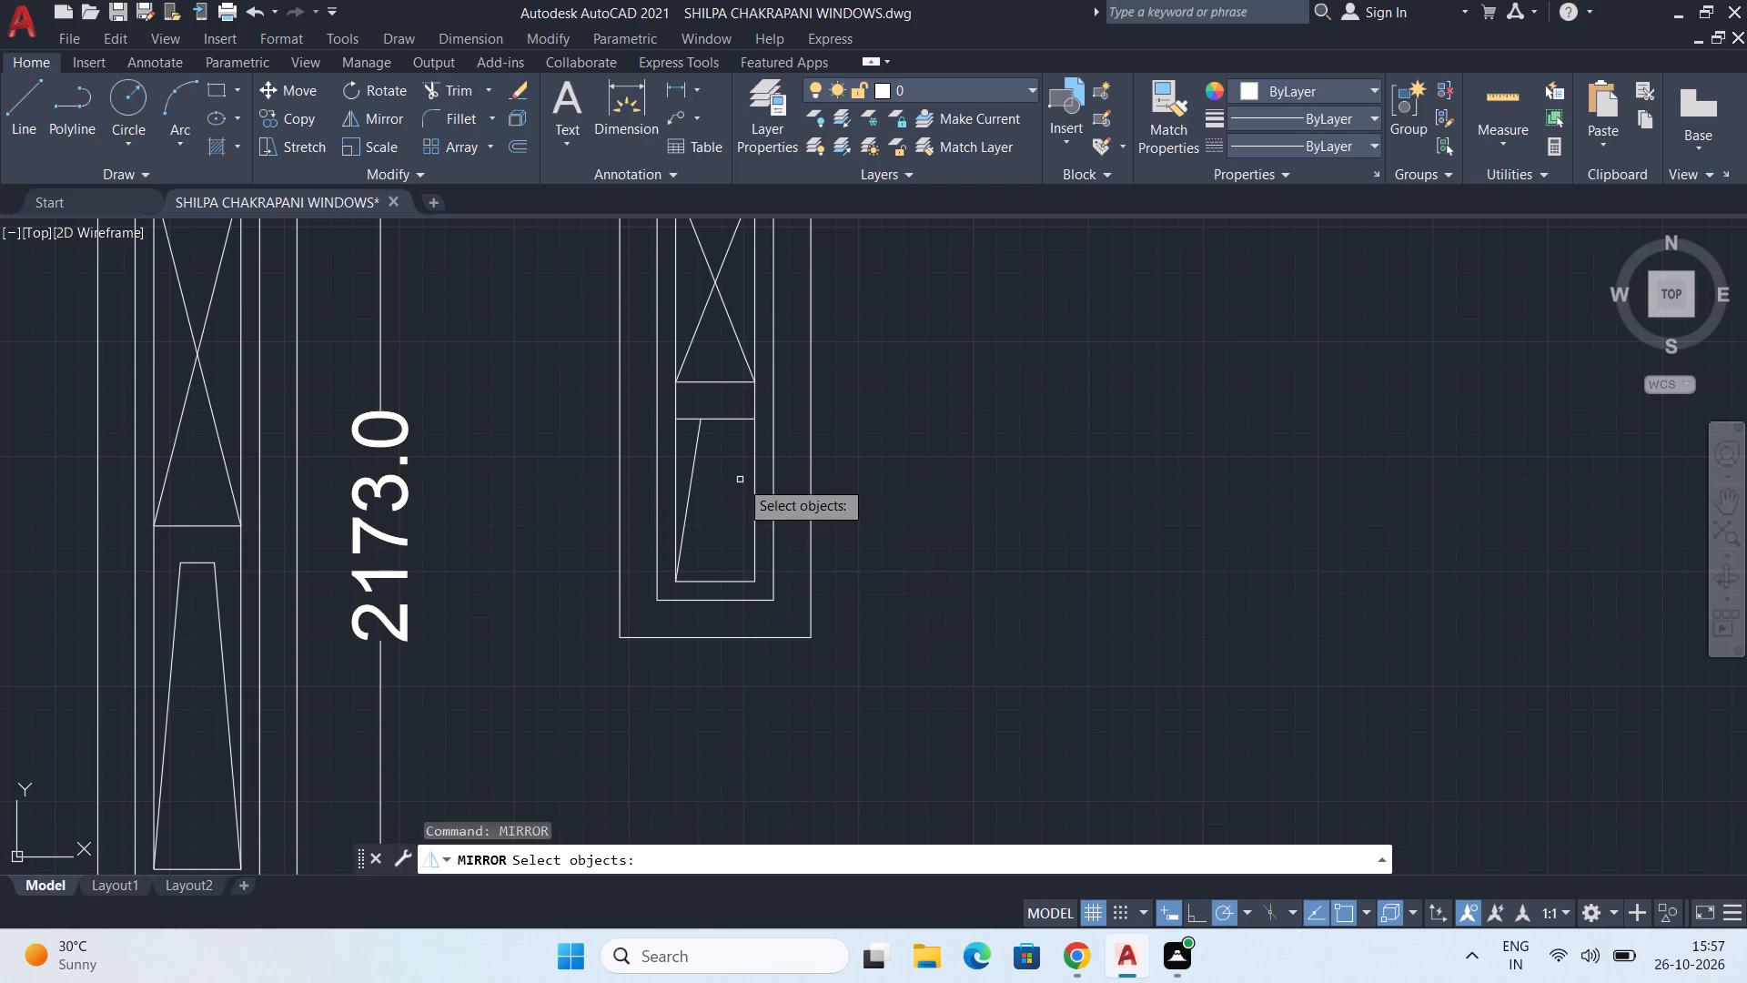
left_click(690, 482)
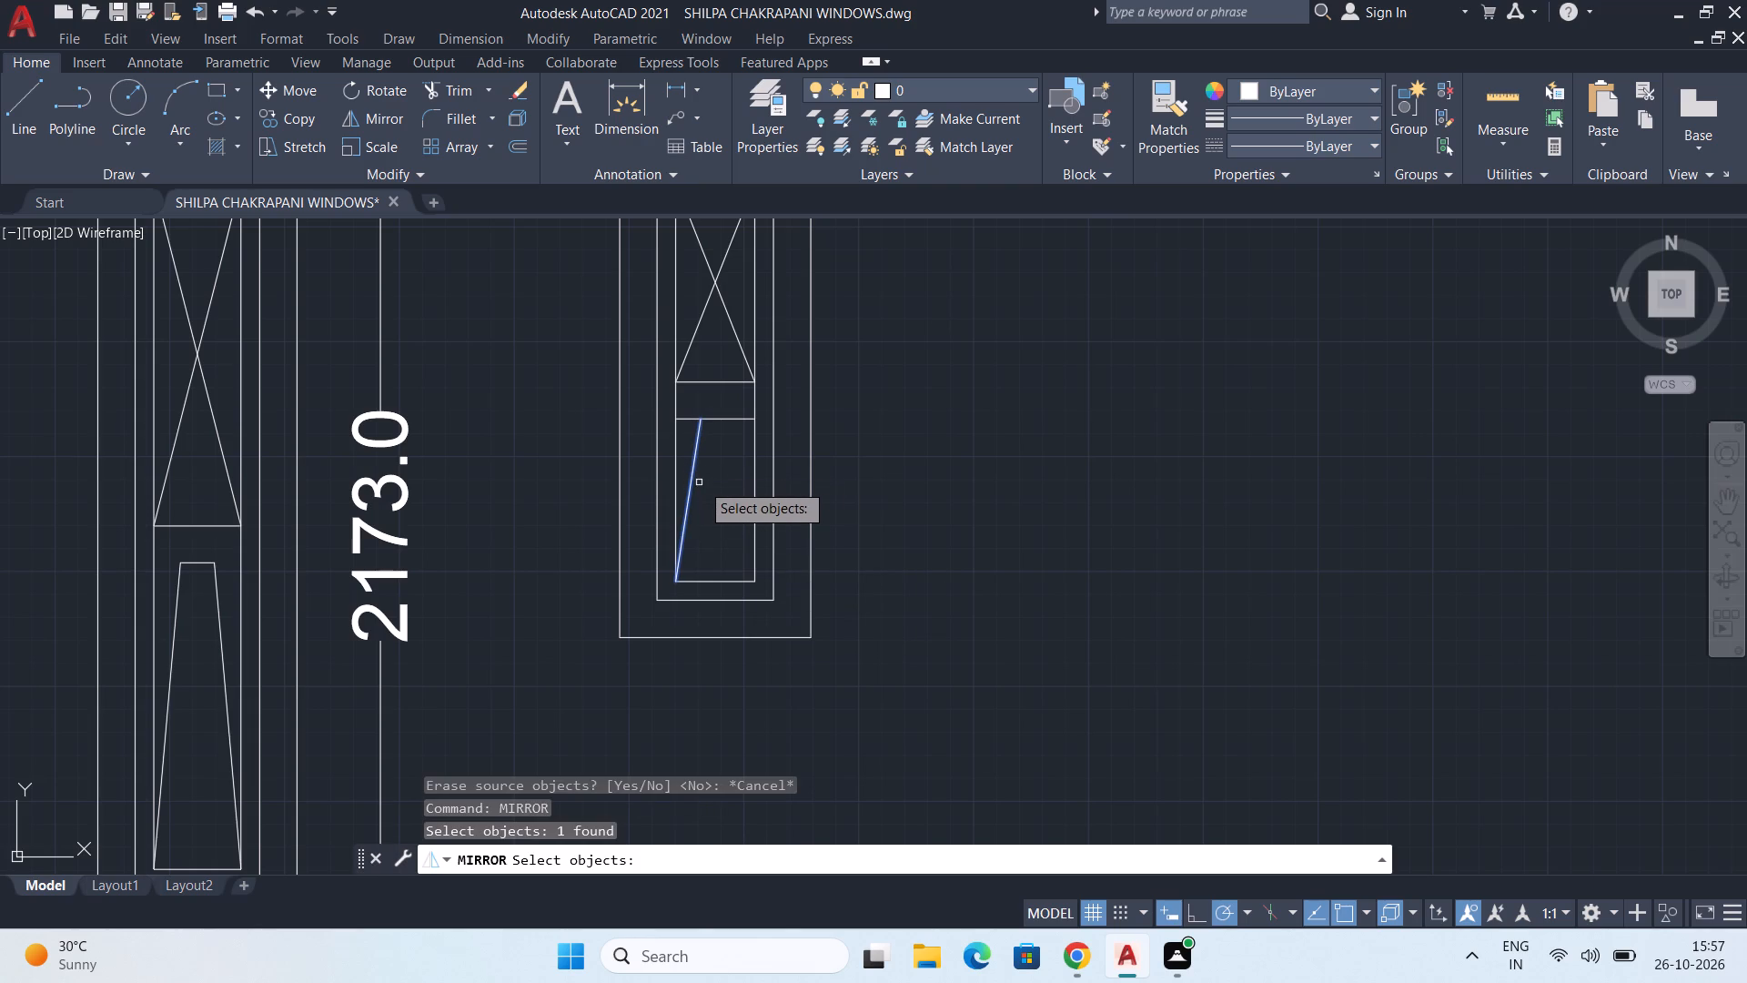
key("space")
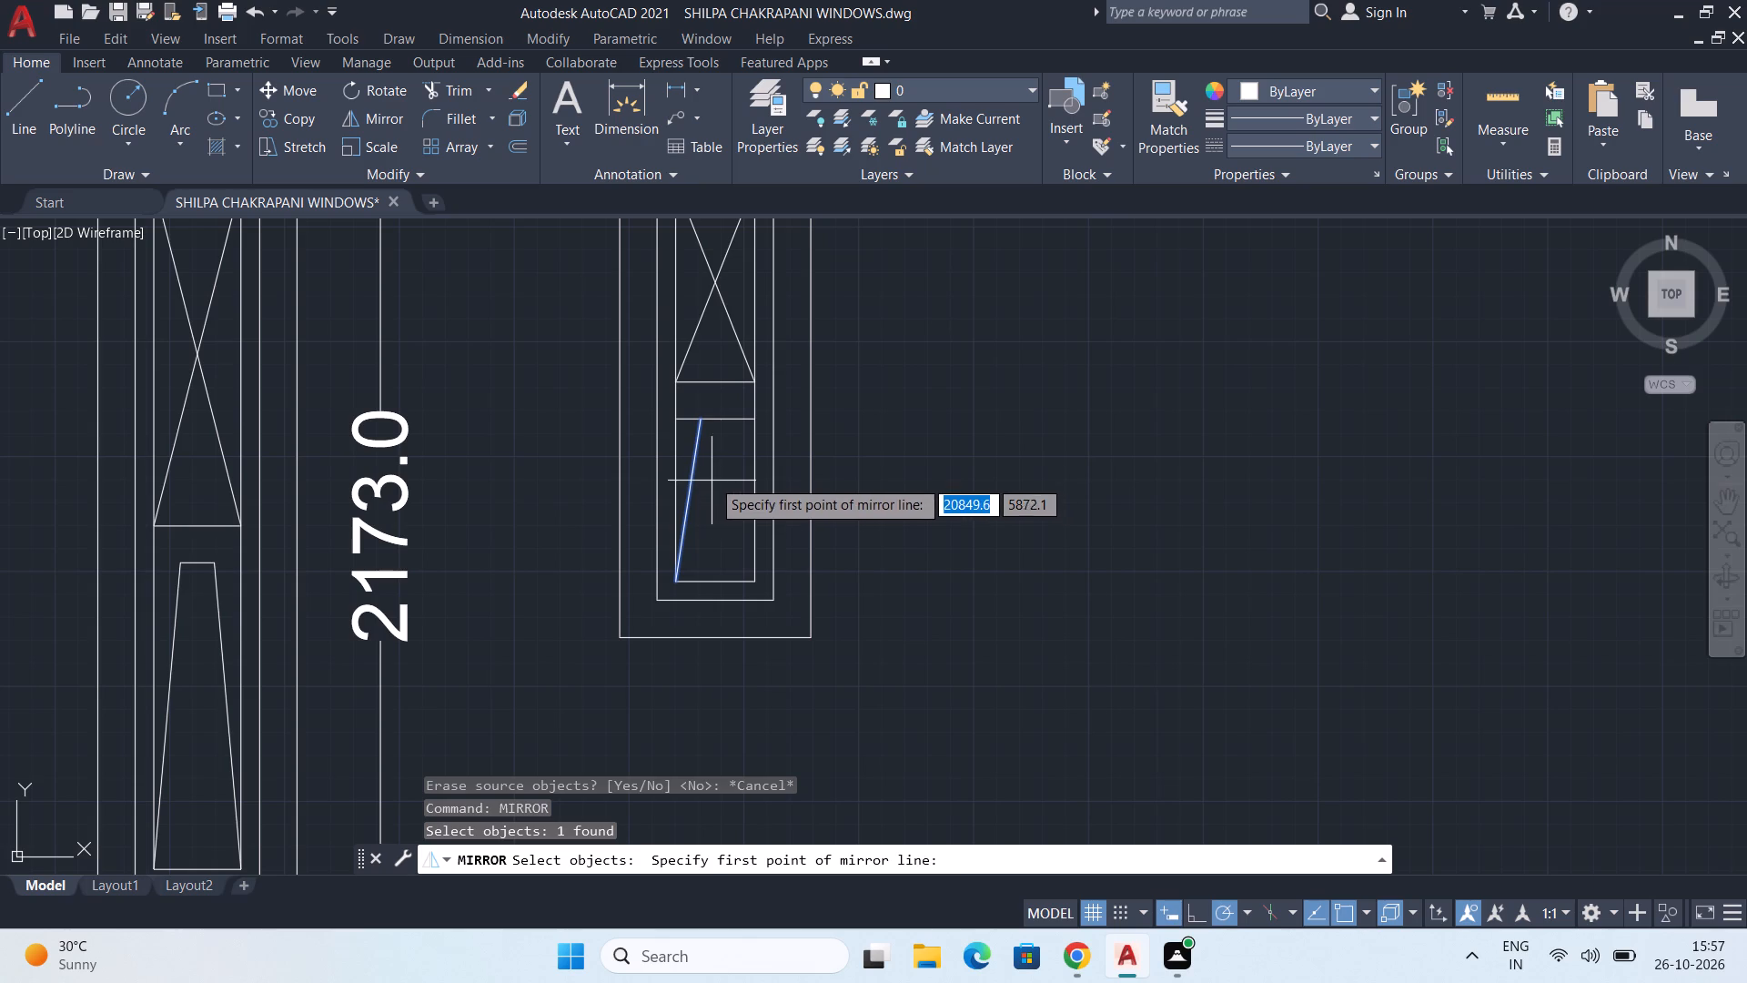
left_click(716, 418)
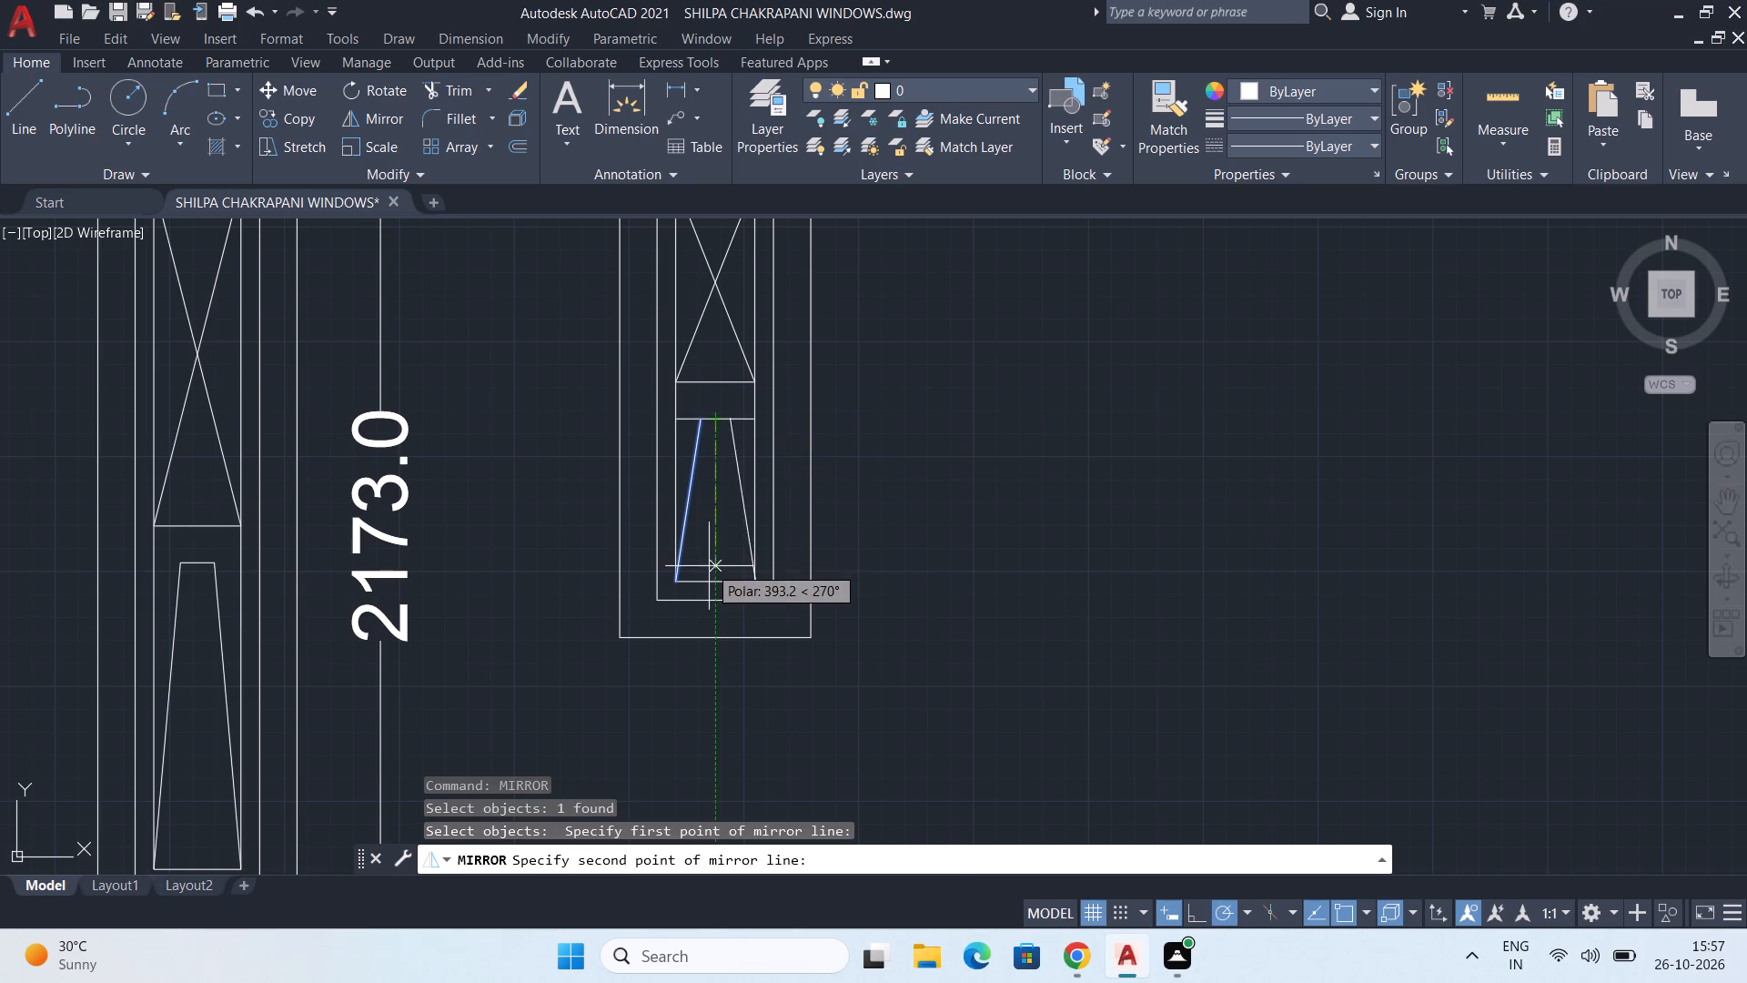
left_click(712, 581)
left_click_drag(746, 659, 712, 581)
Trim the offset line's two outer ends so only the part between the slanted lines' tops is left.
type("TR")
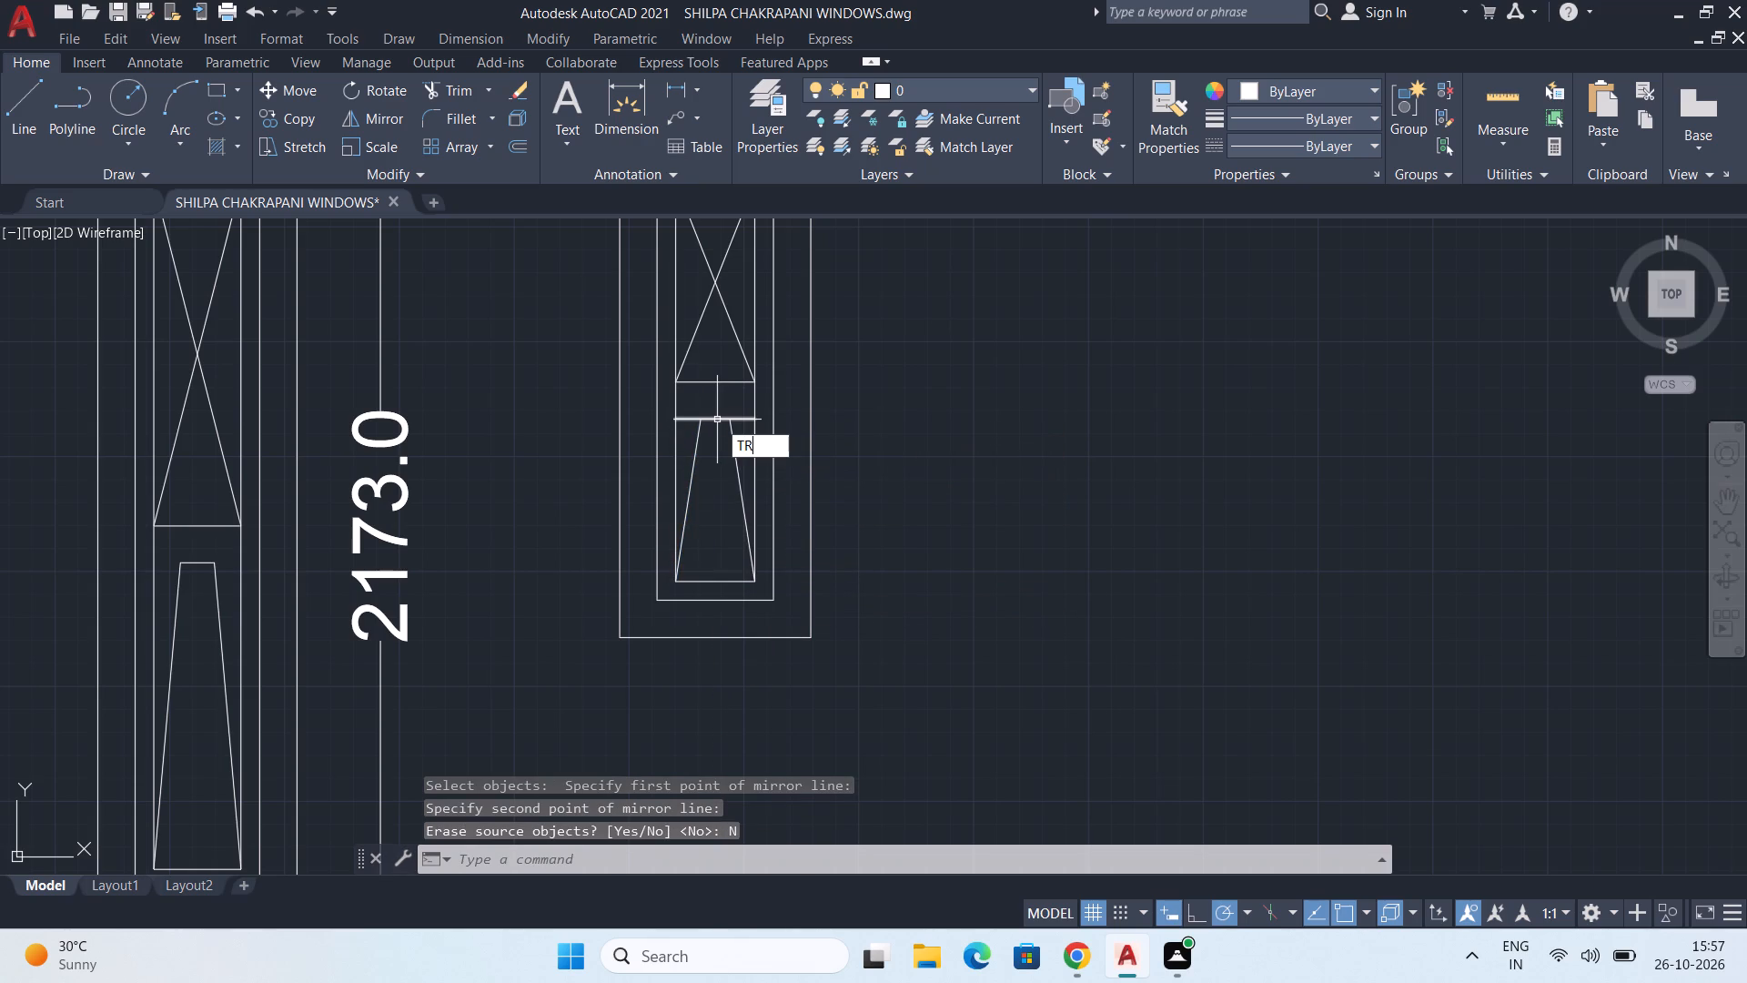
key("Return")
scroll(712, 466, "up", 2)
left_click(655, 329)
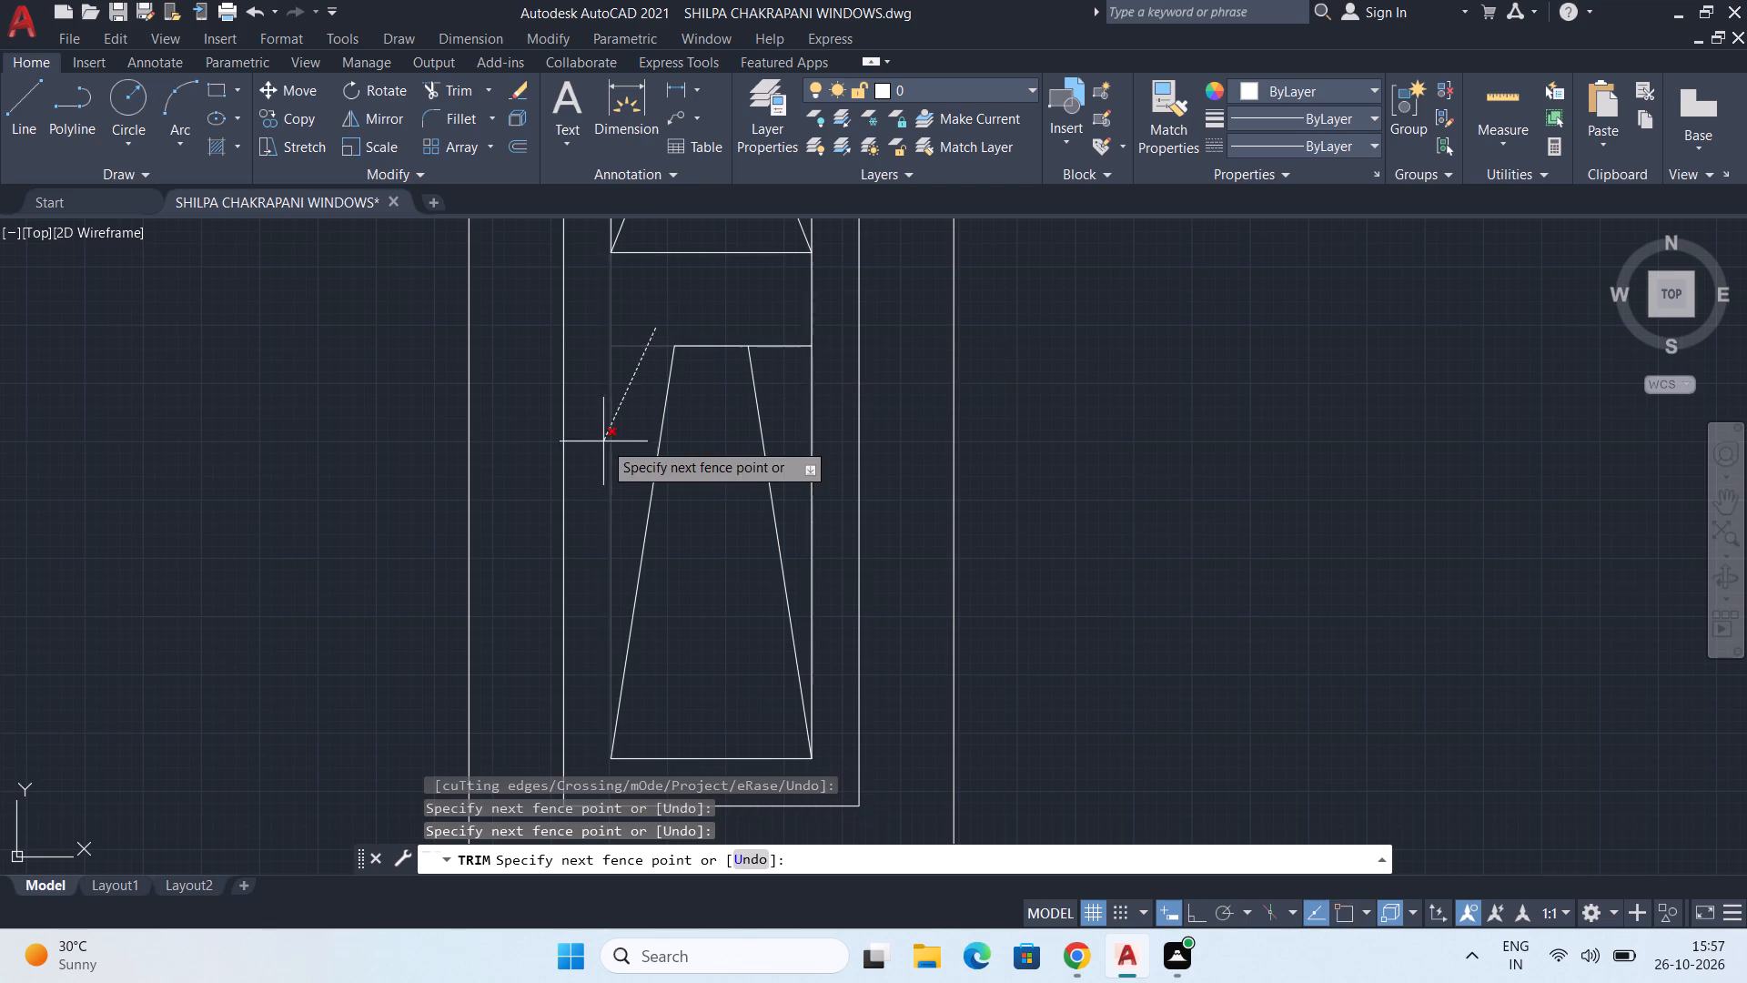
left_click(624, 423)
left_click(785, 306)
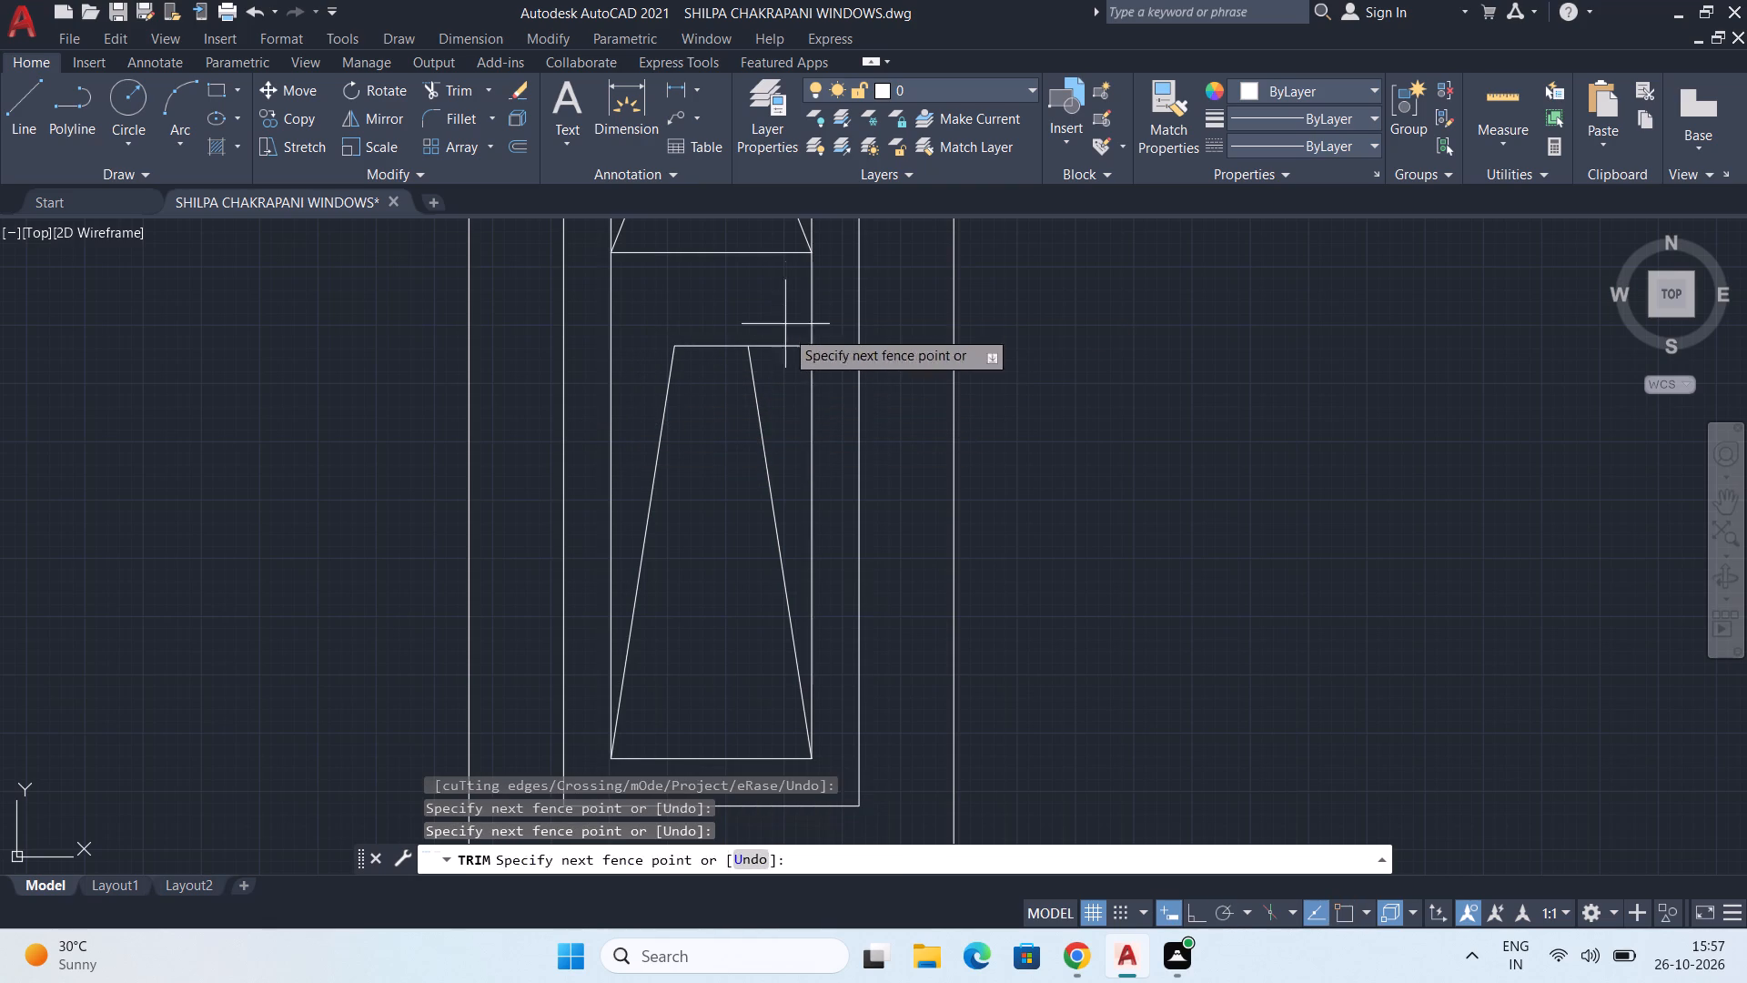
left_click(779, 383)
scroll(829, 387, "down", 3)
key("space")
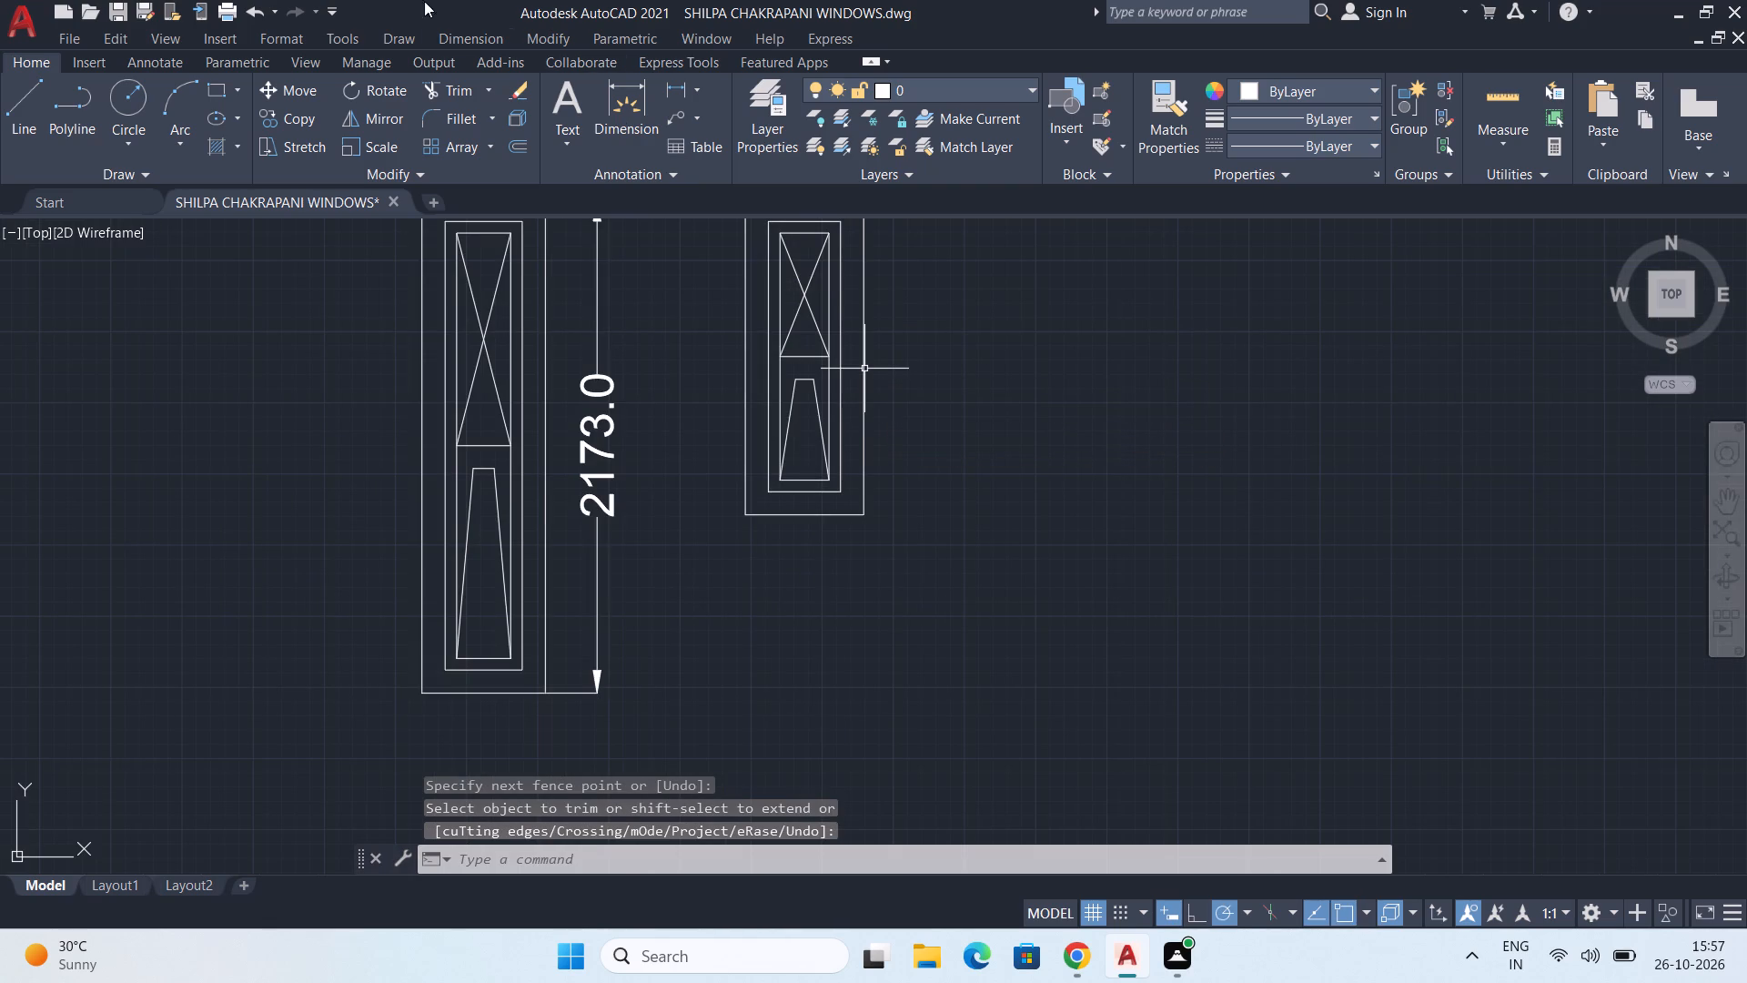
Add a linear dimension for the second window's outer width, placed about 210 above its top edge.
left_click(682, 76)
middle_click_drag(795, 358, 777, 513)
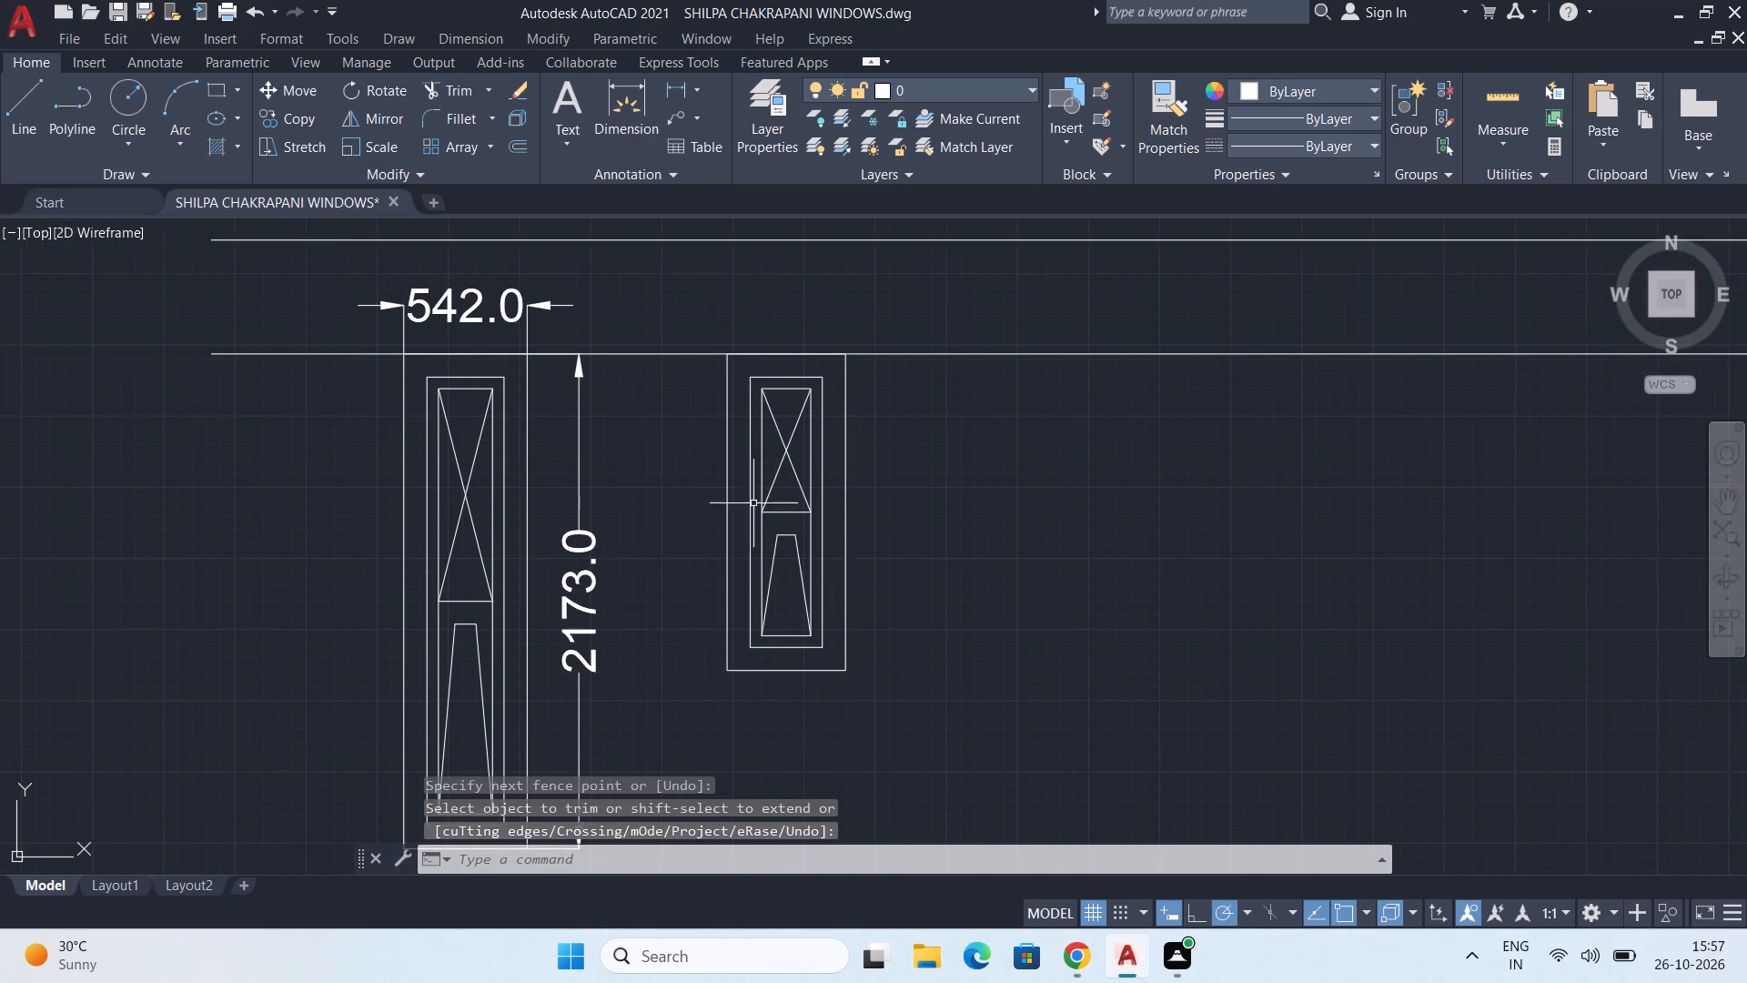
left_click(673, 76)
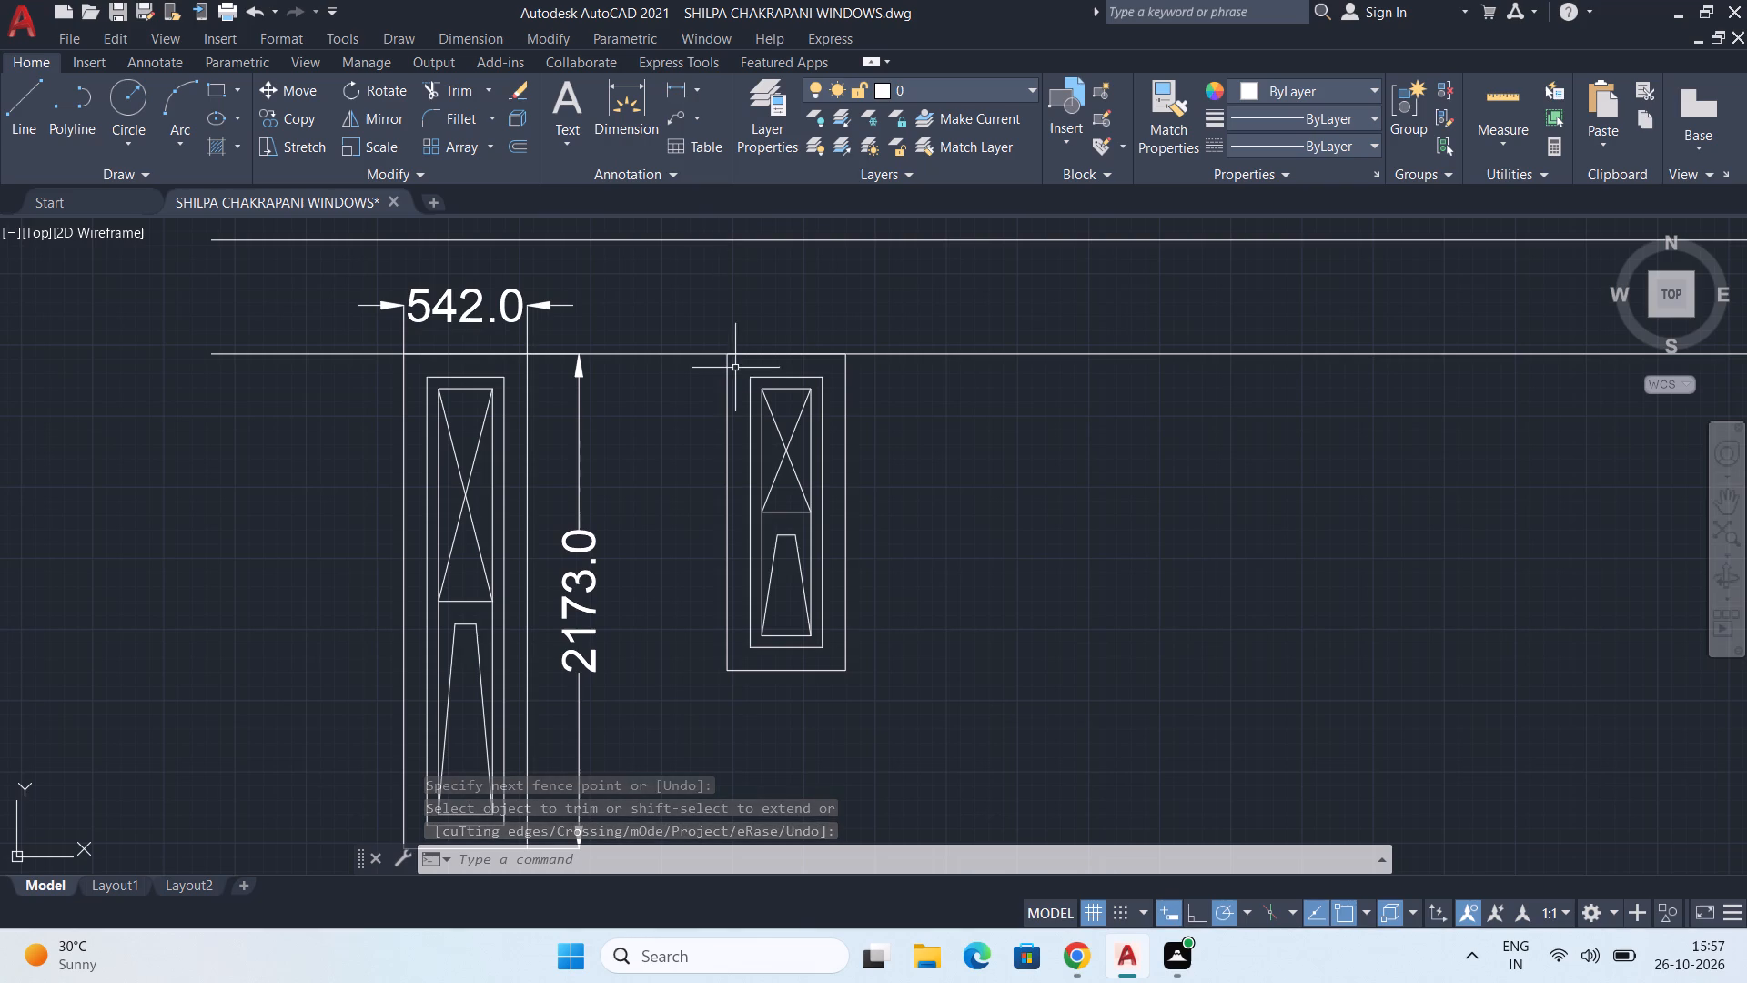
left_click(669, 93)
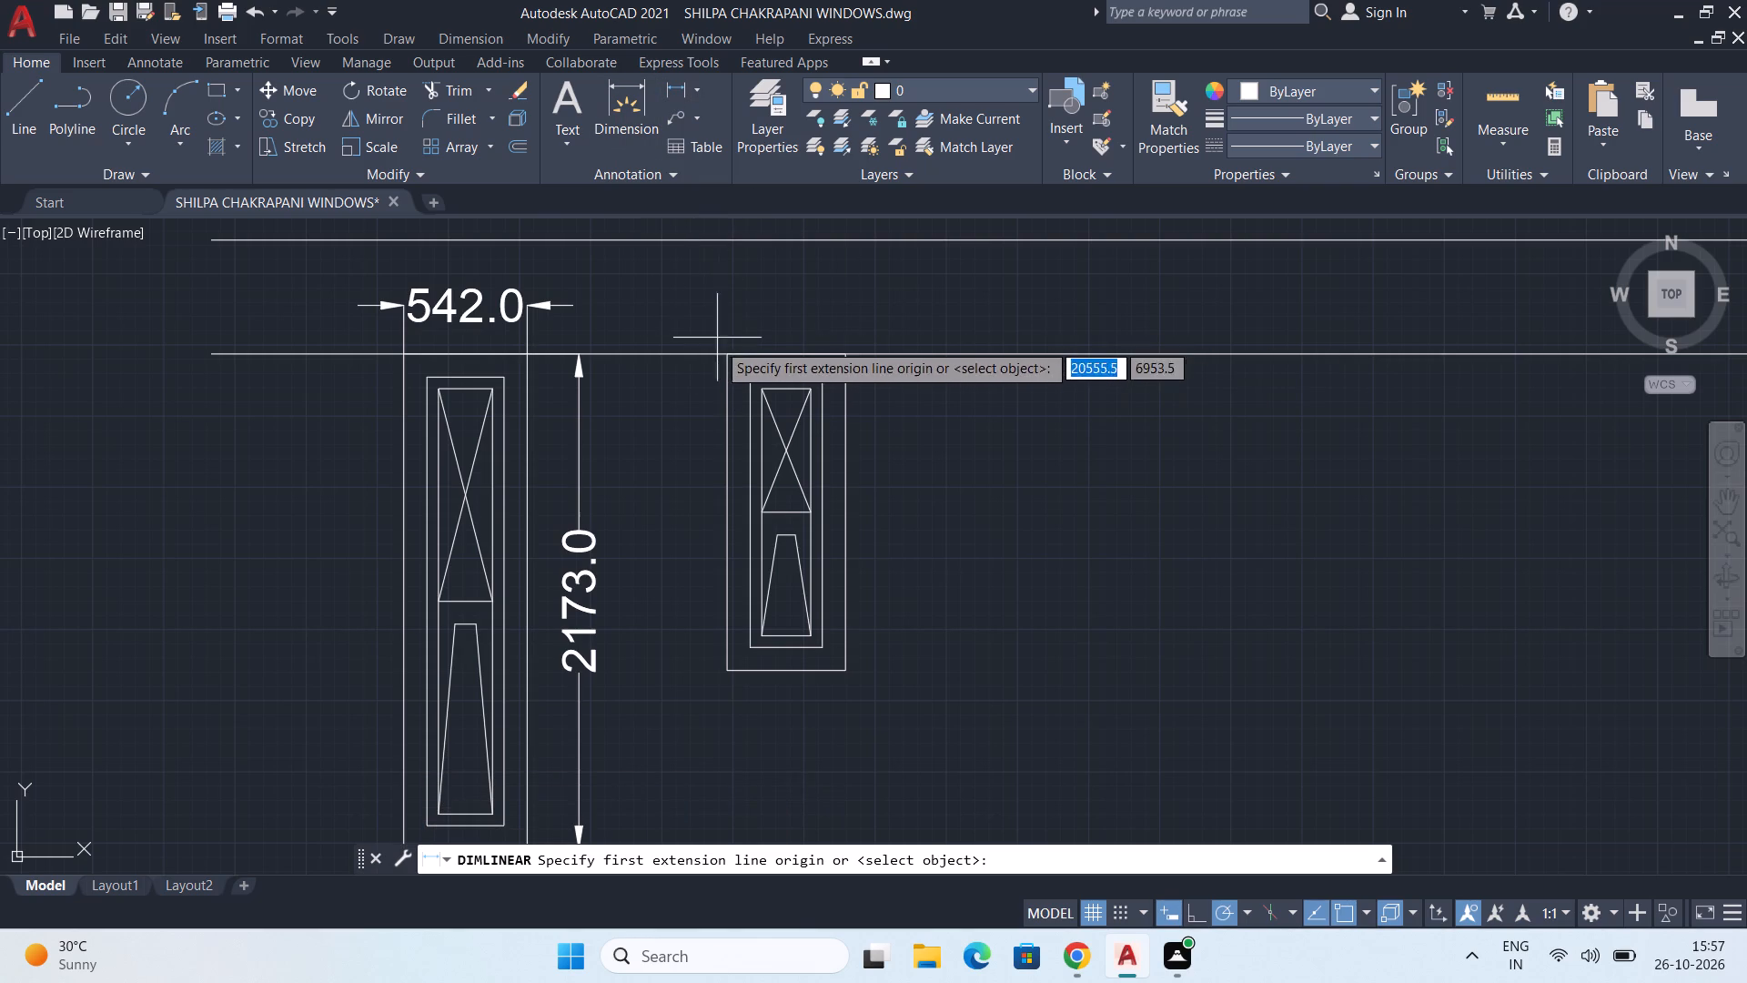
left_click(727, 354)
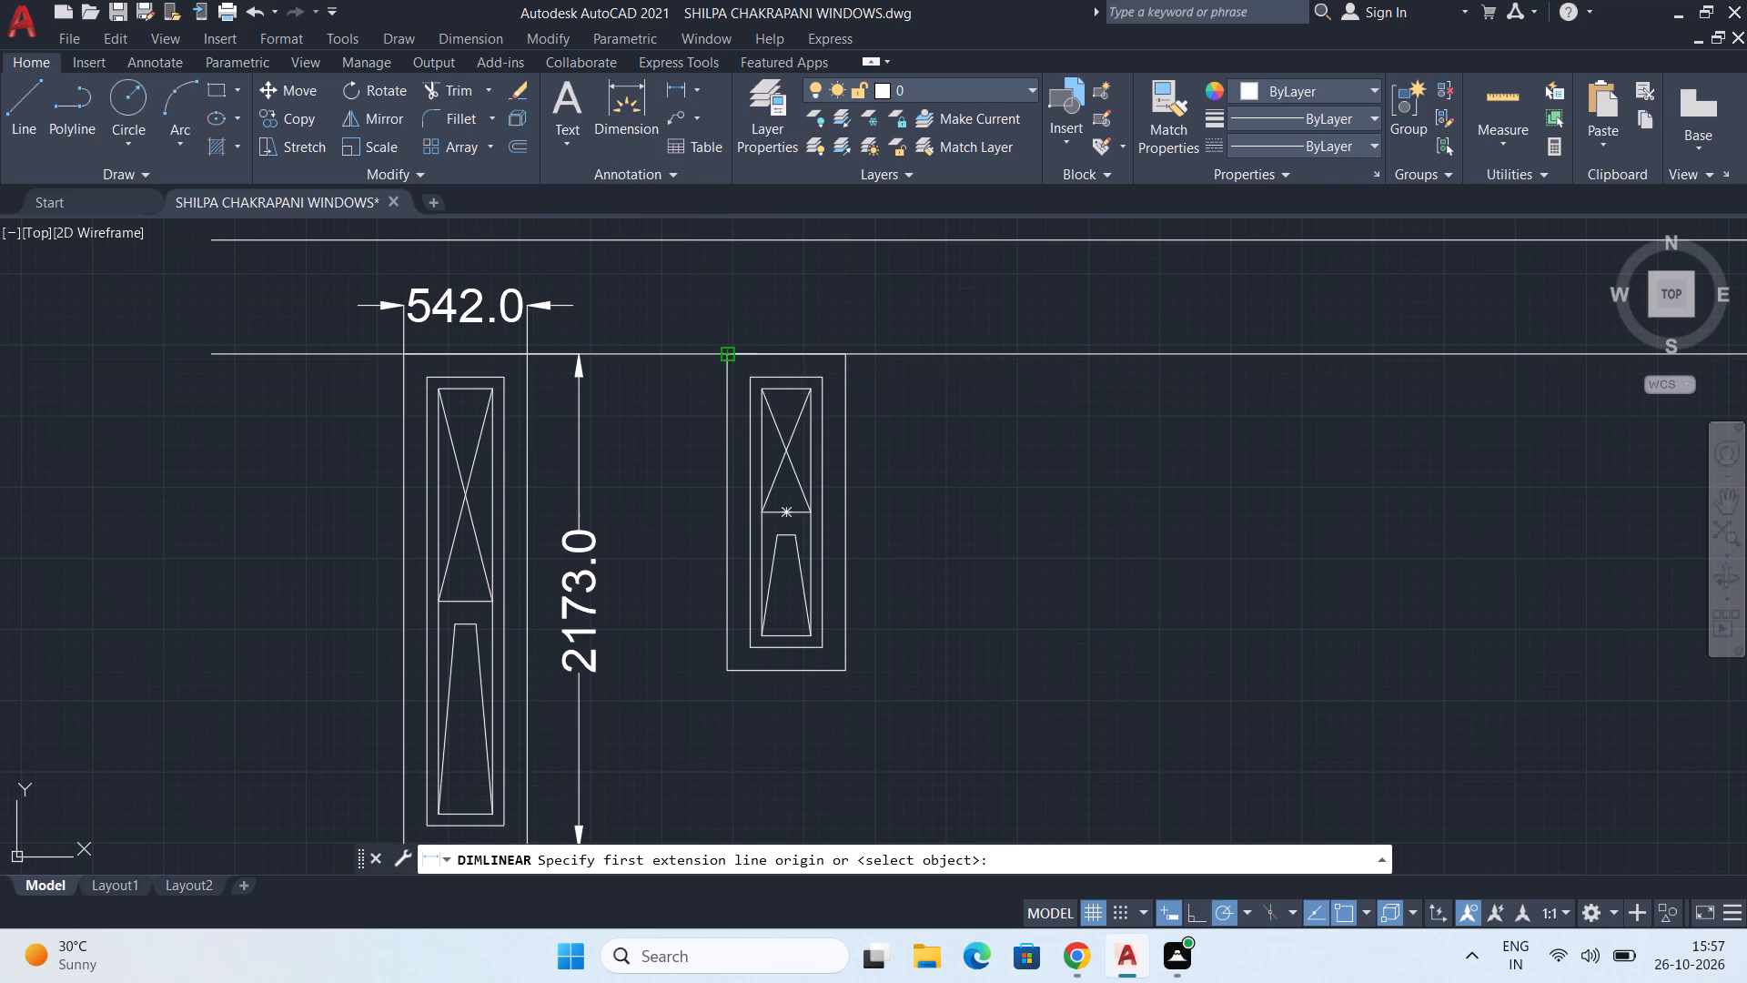
left_click(845, 360)
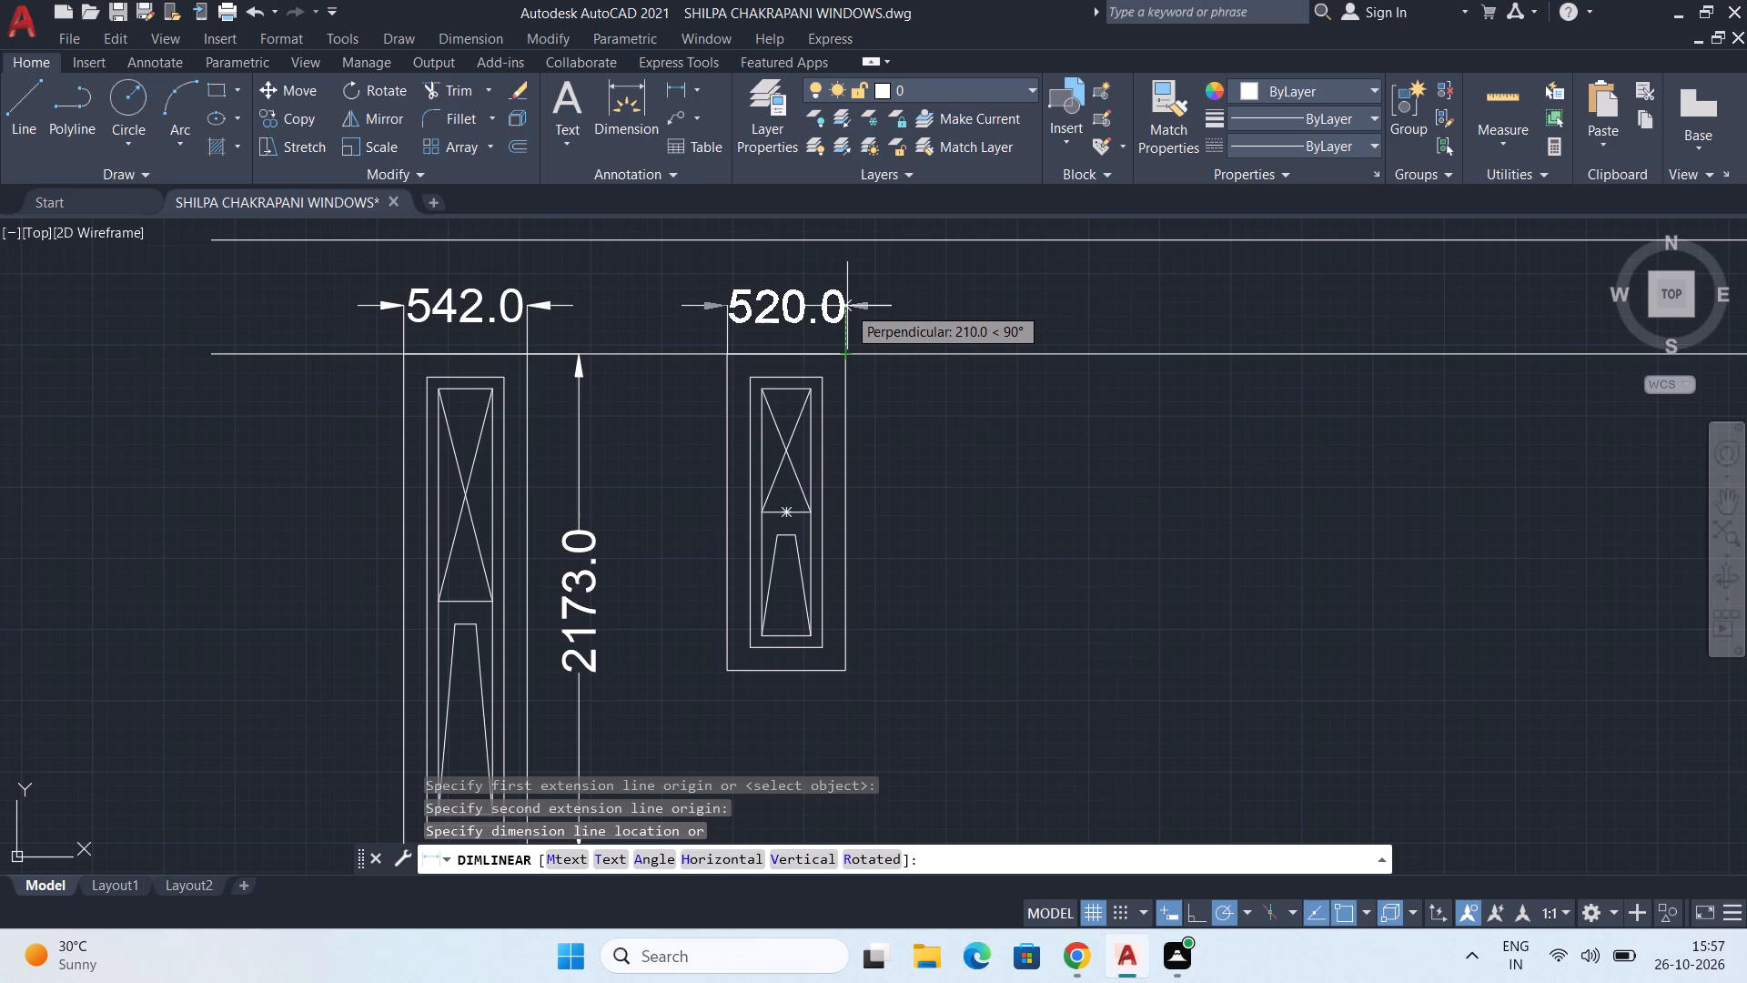
left_click(847, 306)
Add a linear dimension for the second window's outer height, placed just beyond its right side.
key("space")
left_click(844, 351)
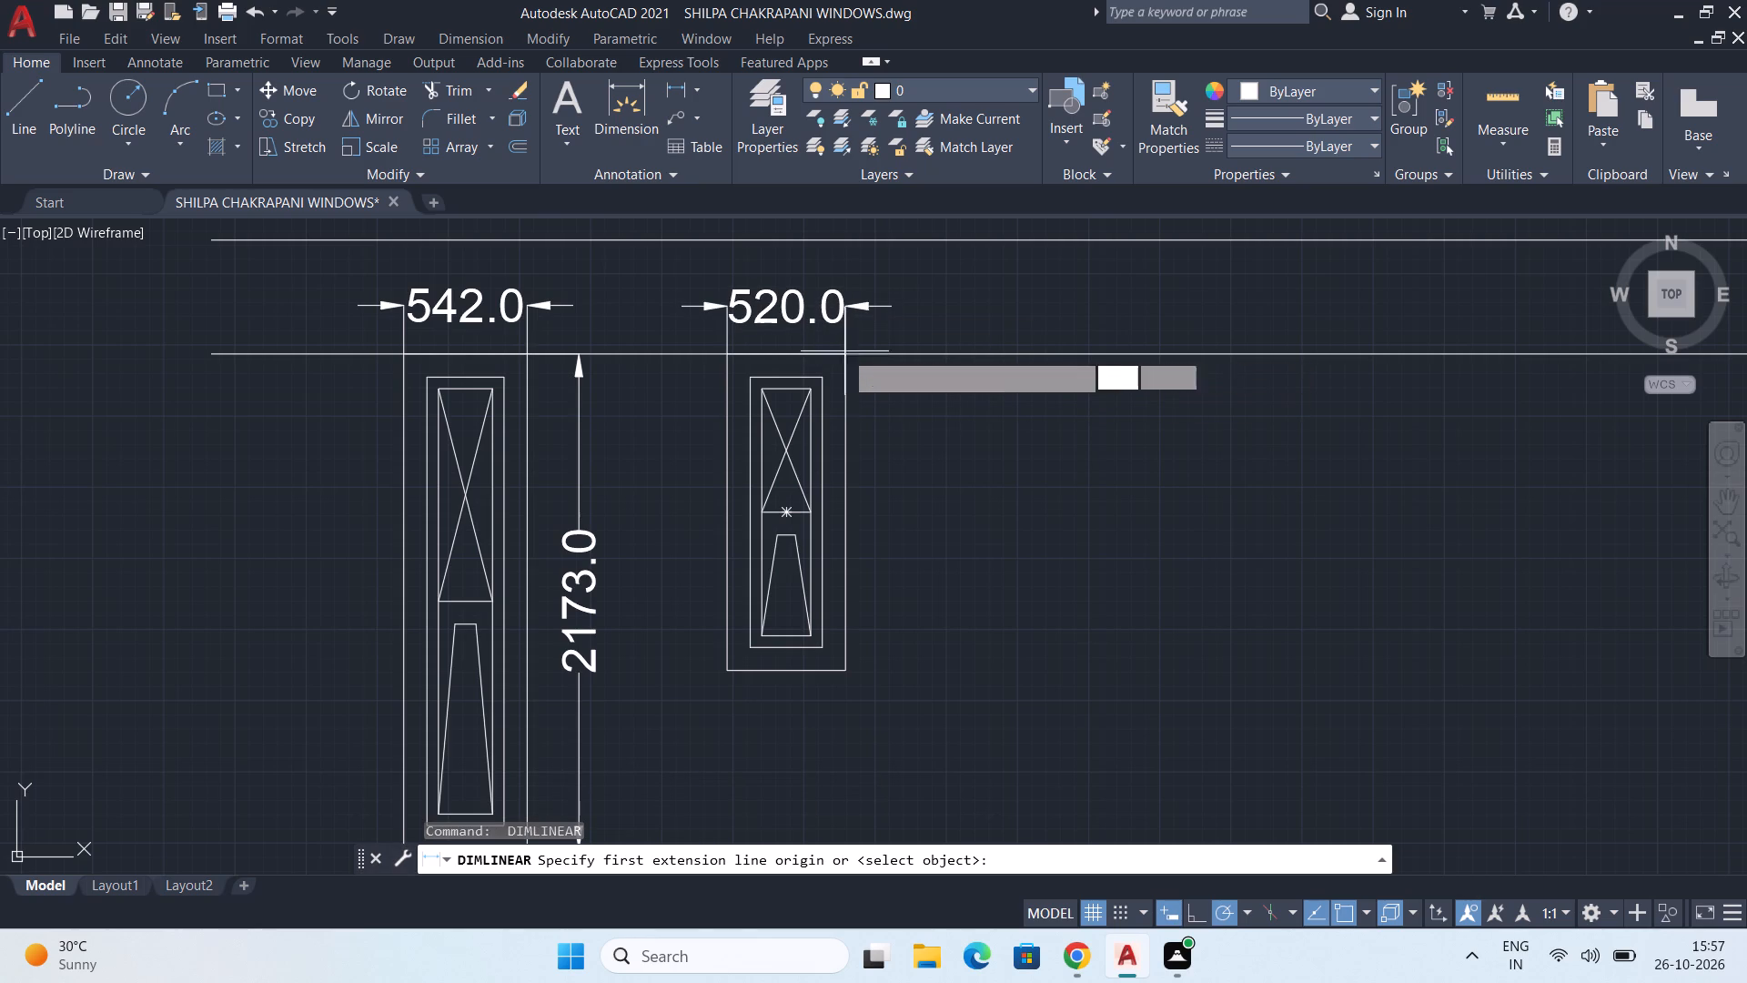
left_click(846, 674)
left_click(885, 669)
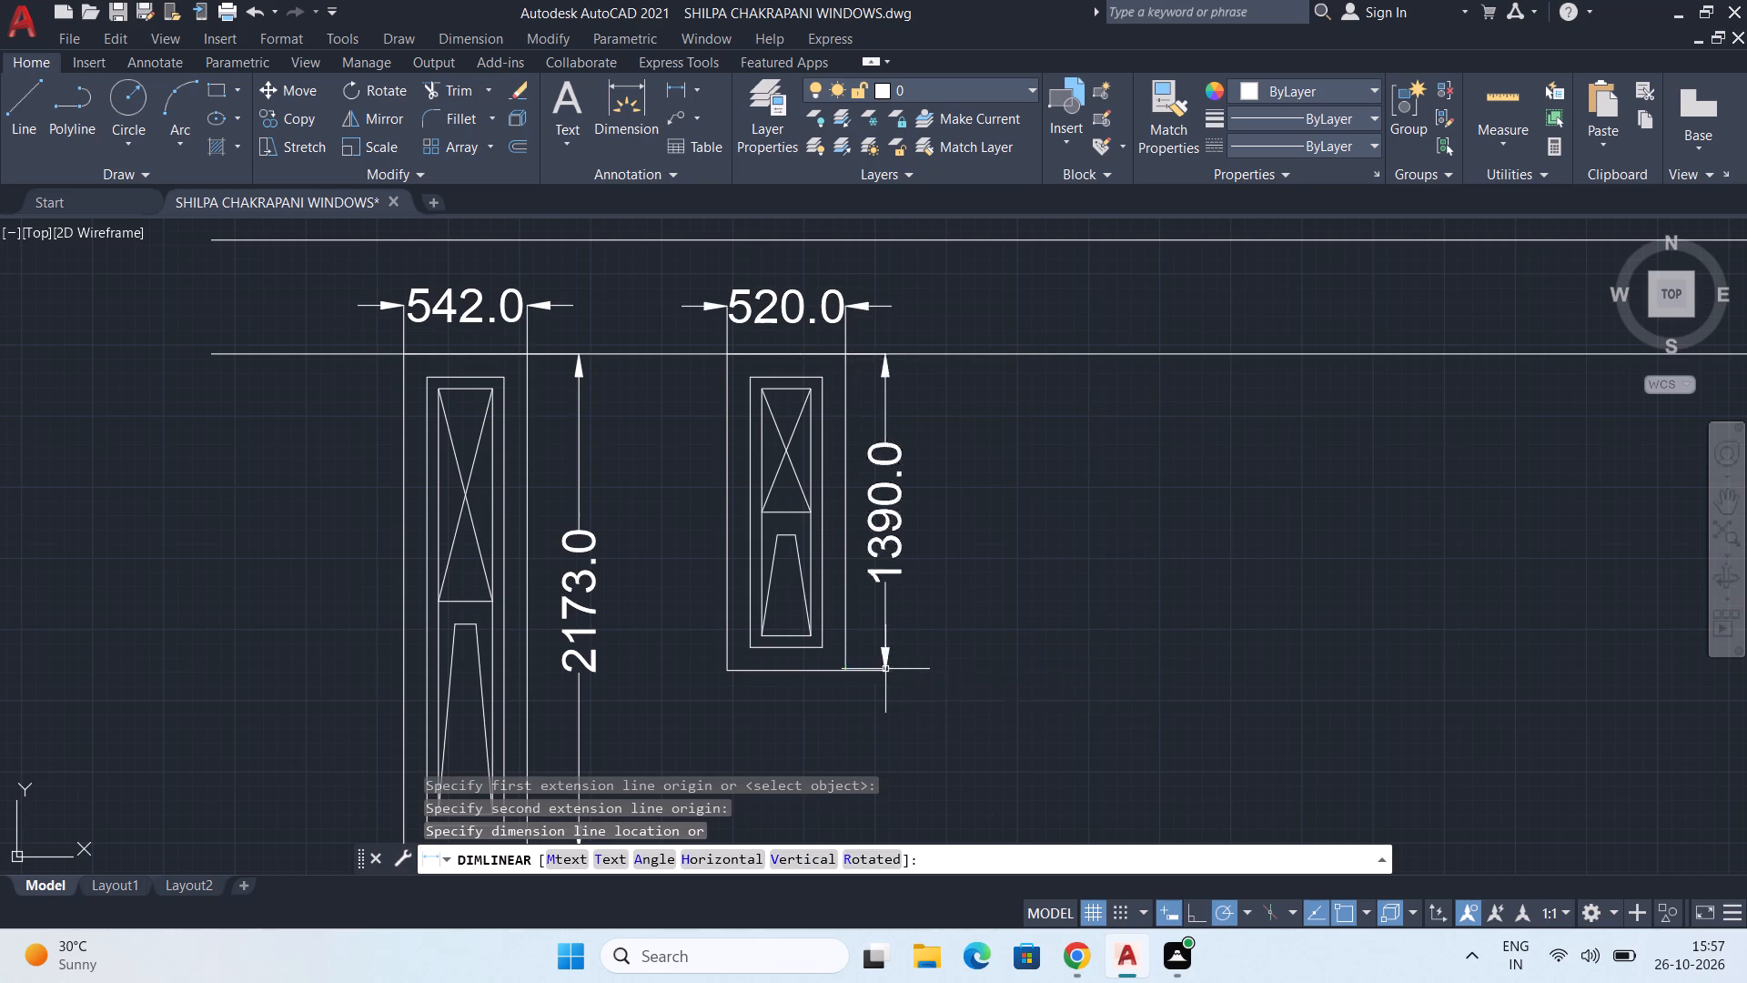
Draw a 618 by 3365 rectangle hanging from the lower guide line, to the right of the second window.
left_click(227, 96)
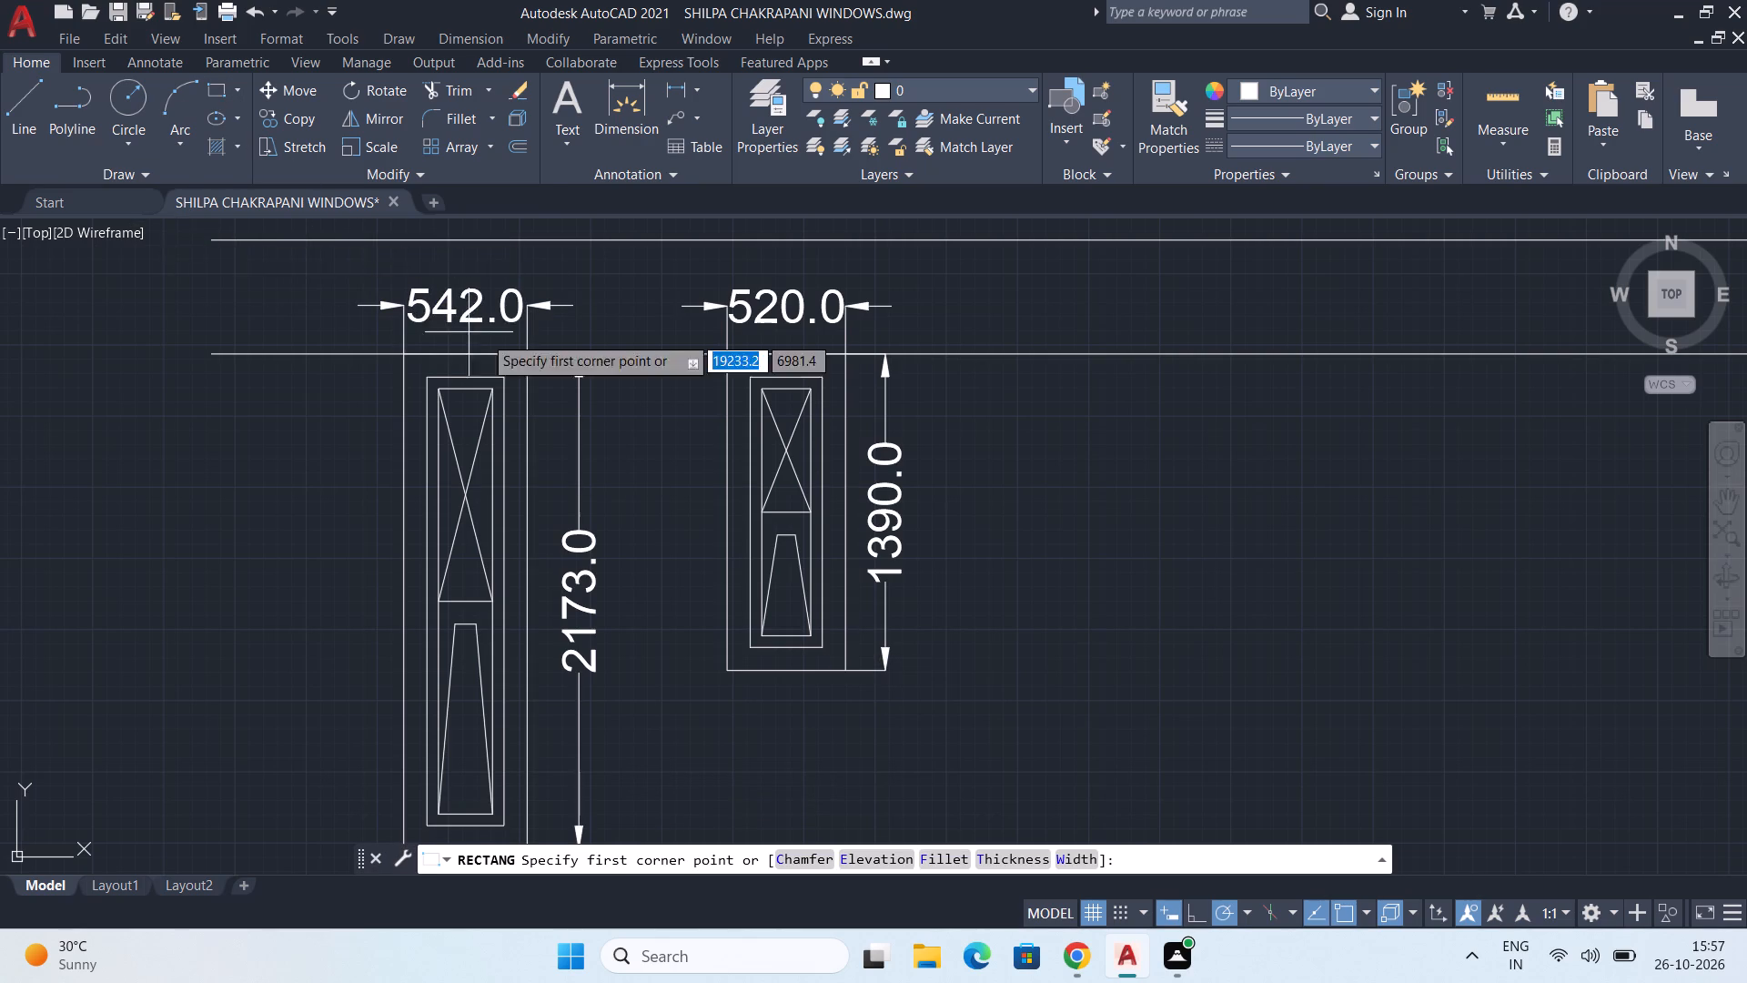
scroll(827, 442, "down", 1)
middle_click_drag(831, 445, 743, 381)
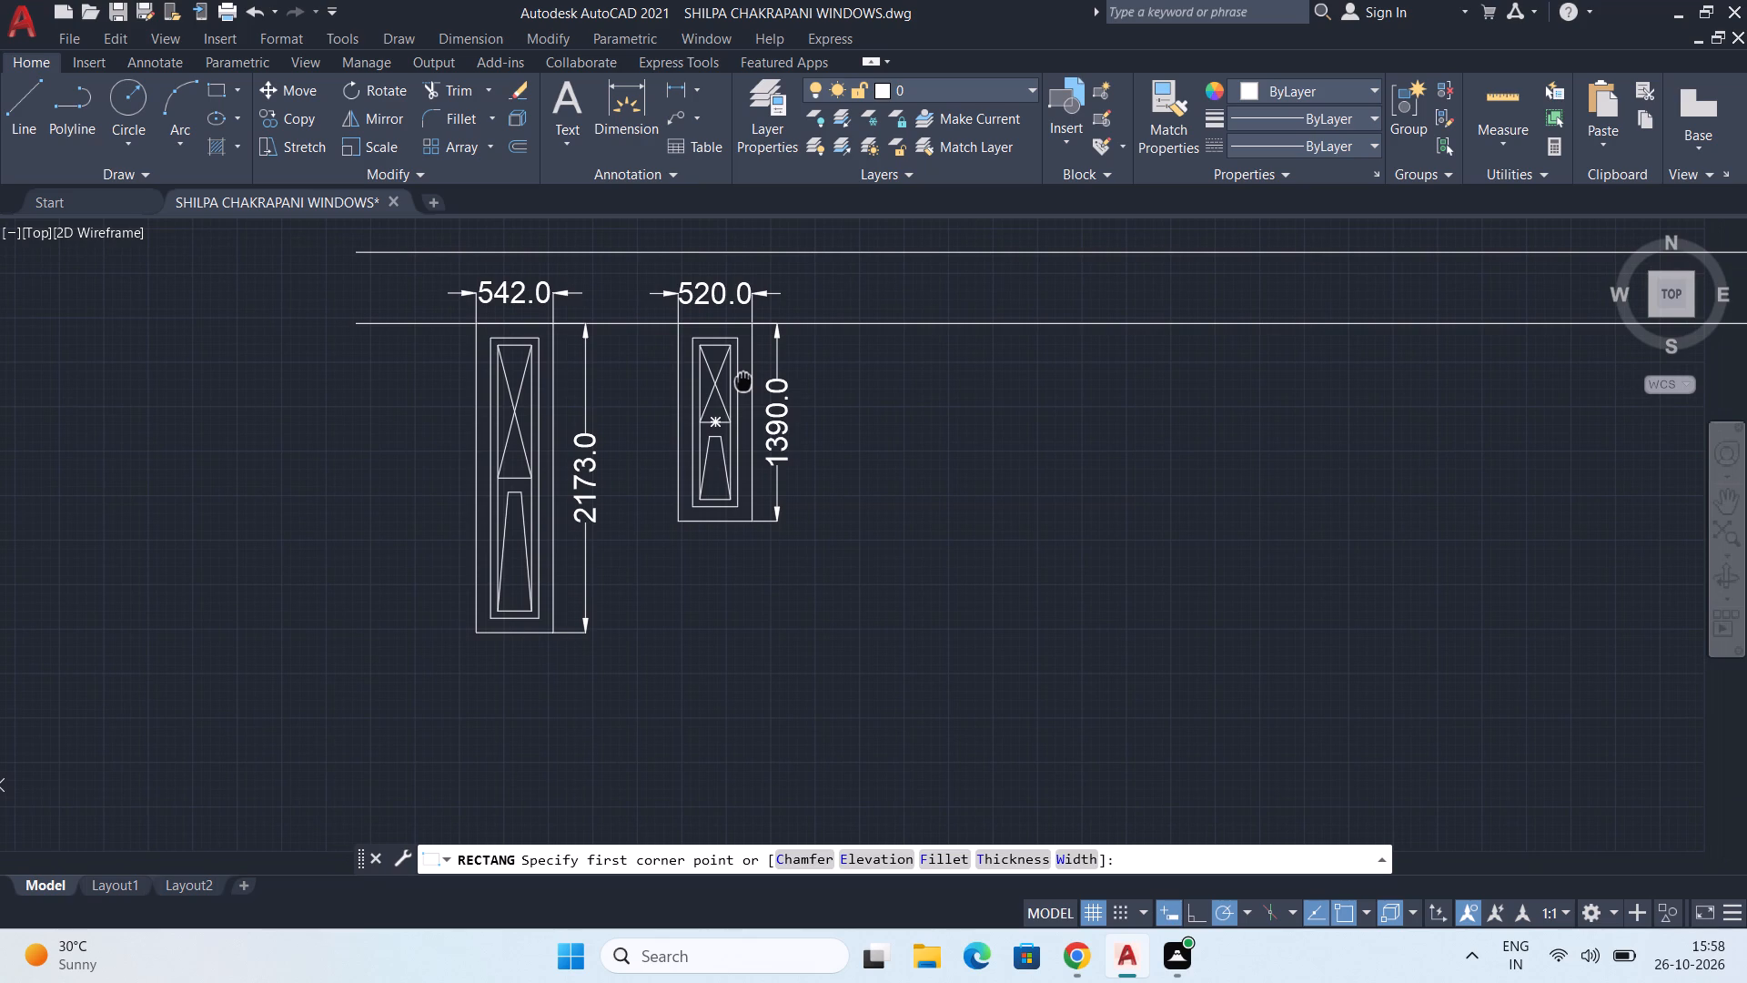
middle_click_drag(743, 381, 743, 379)
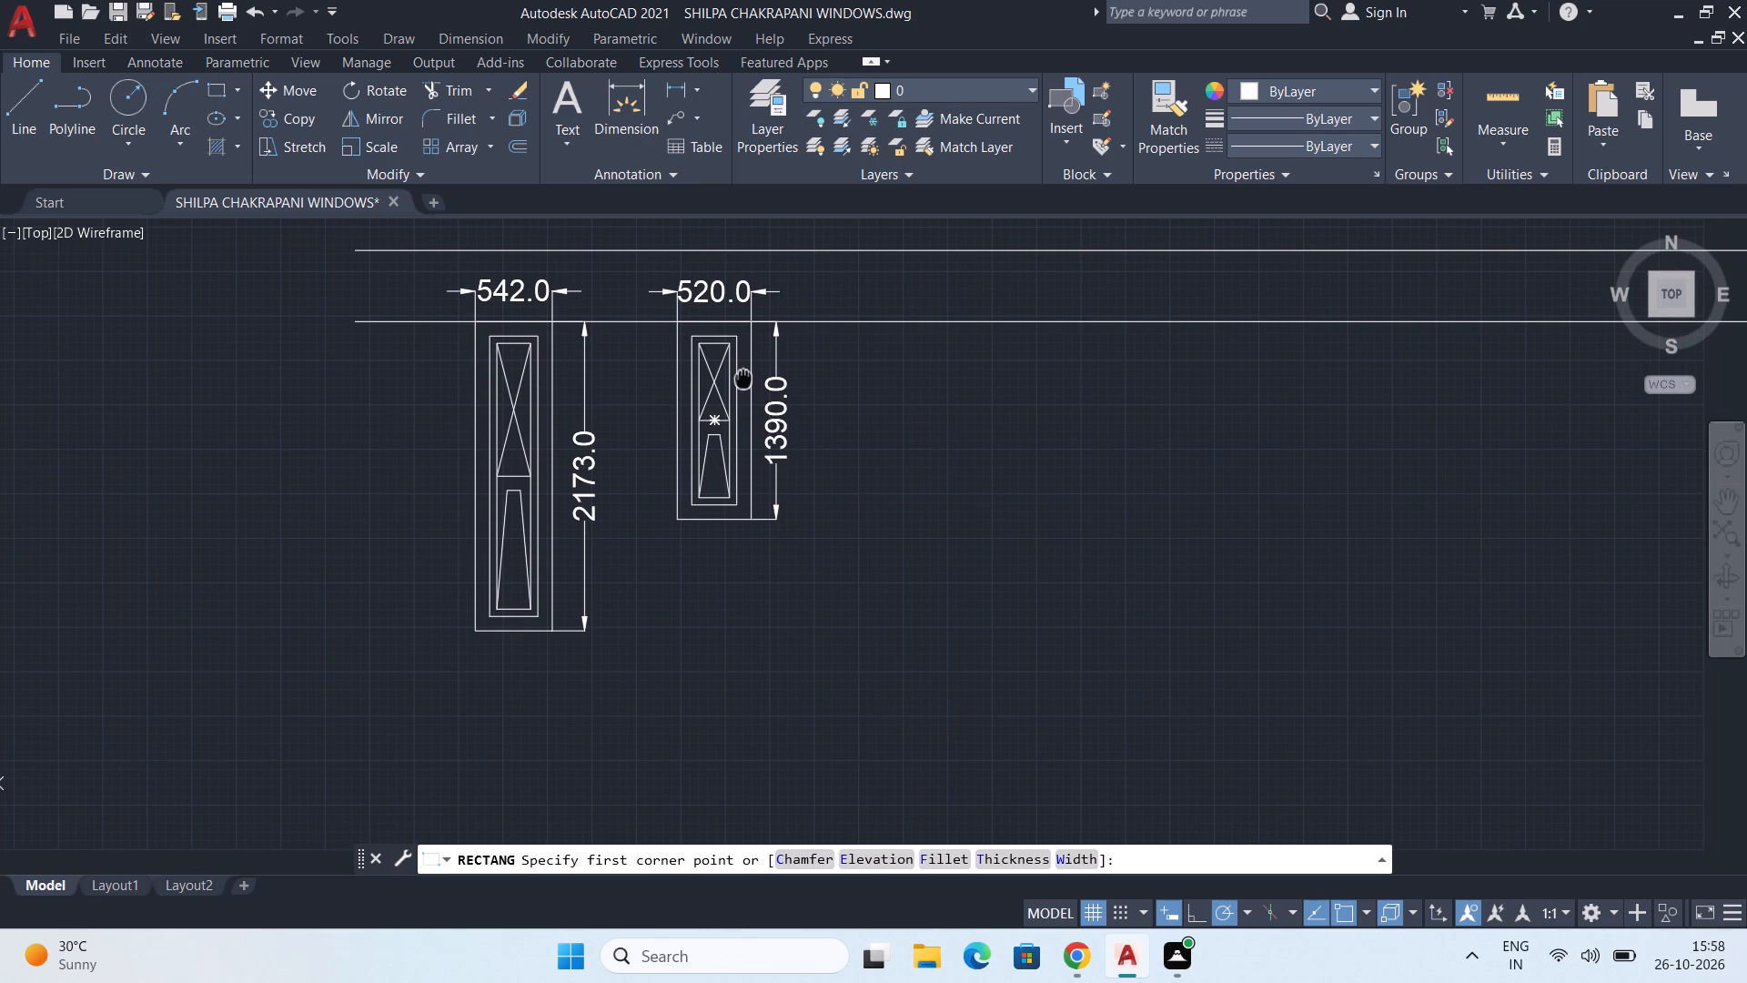
middle_click_drag(743, 379, 753, 404)
scroll(783, 344, "up", 1)
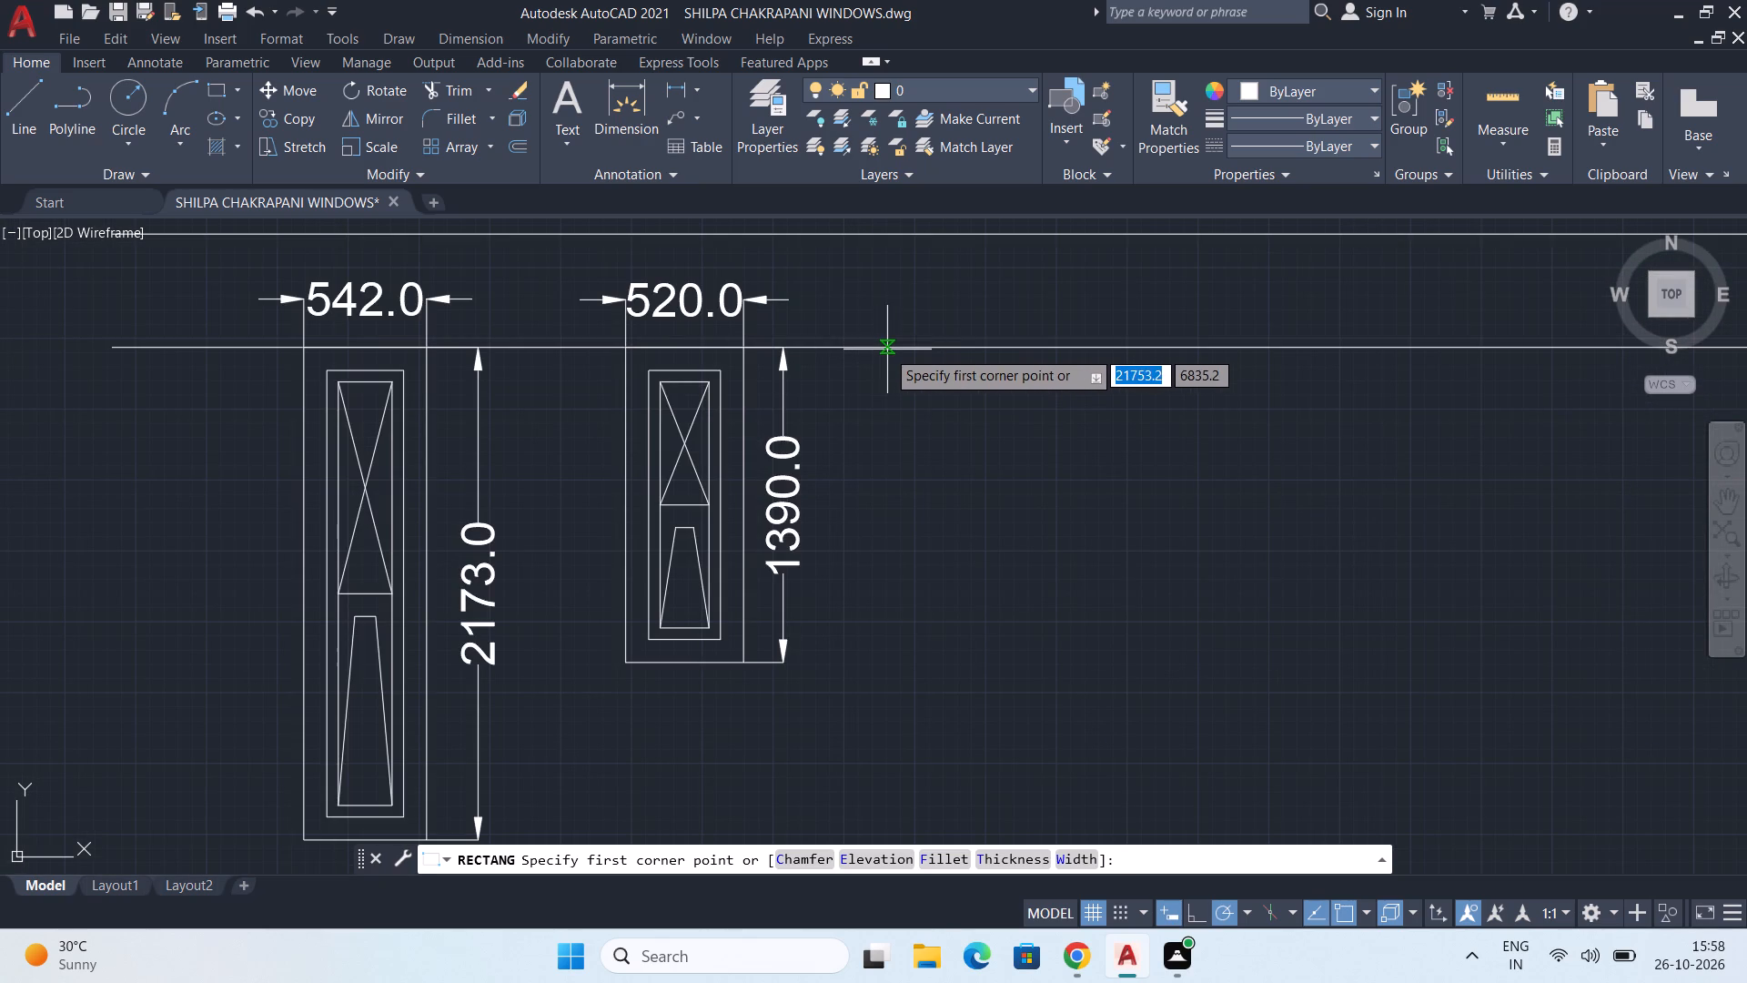
left_click(888, 347)
scroll(1036, 522, "down", 1)
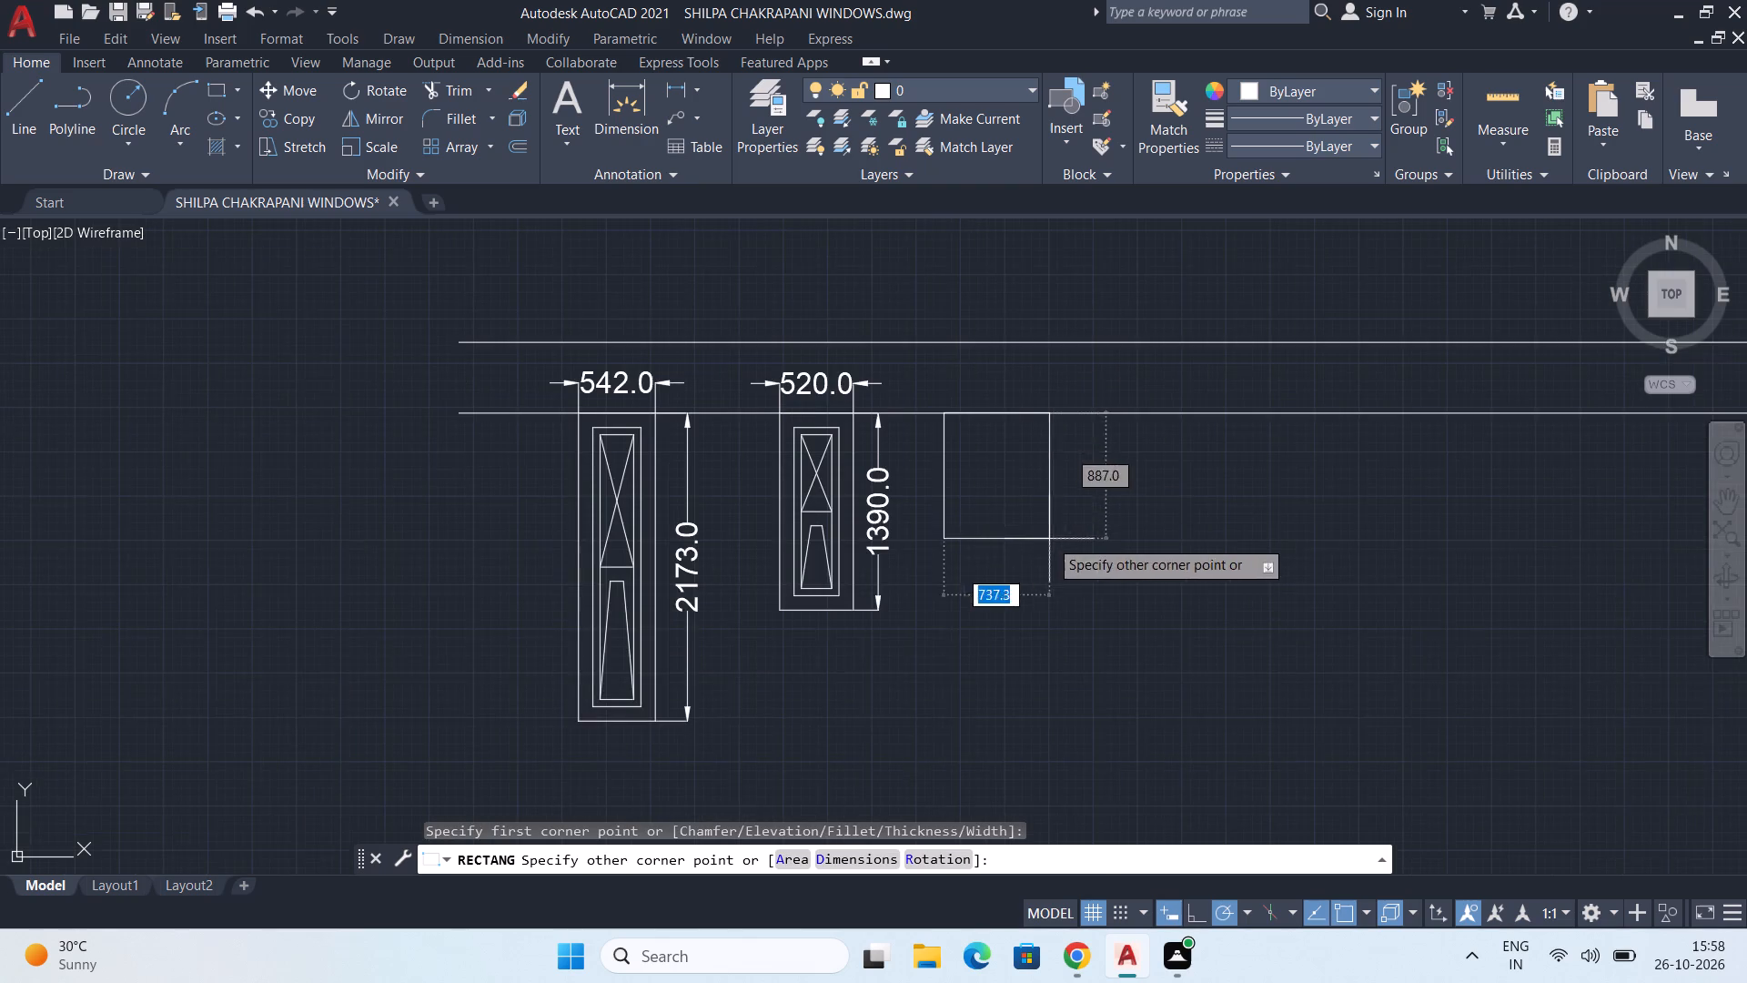
middle_click_drag(1057, 551, 1028, 499)
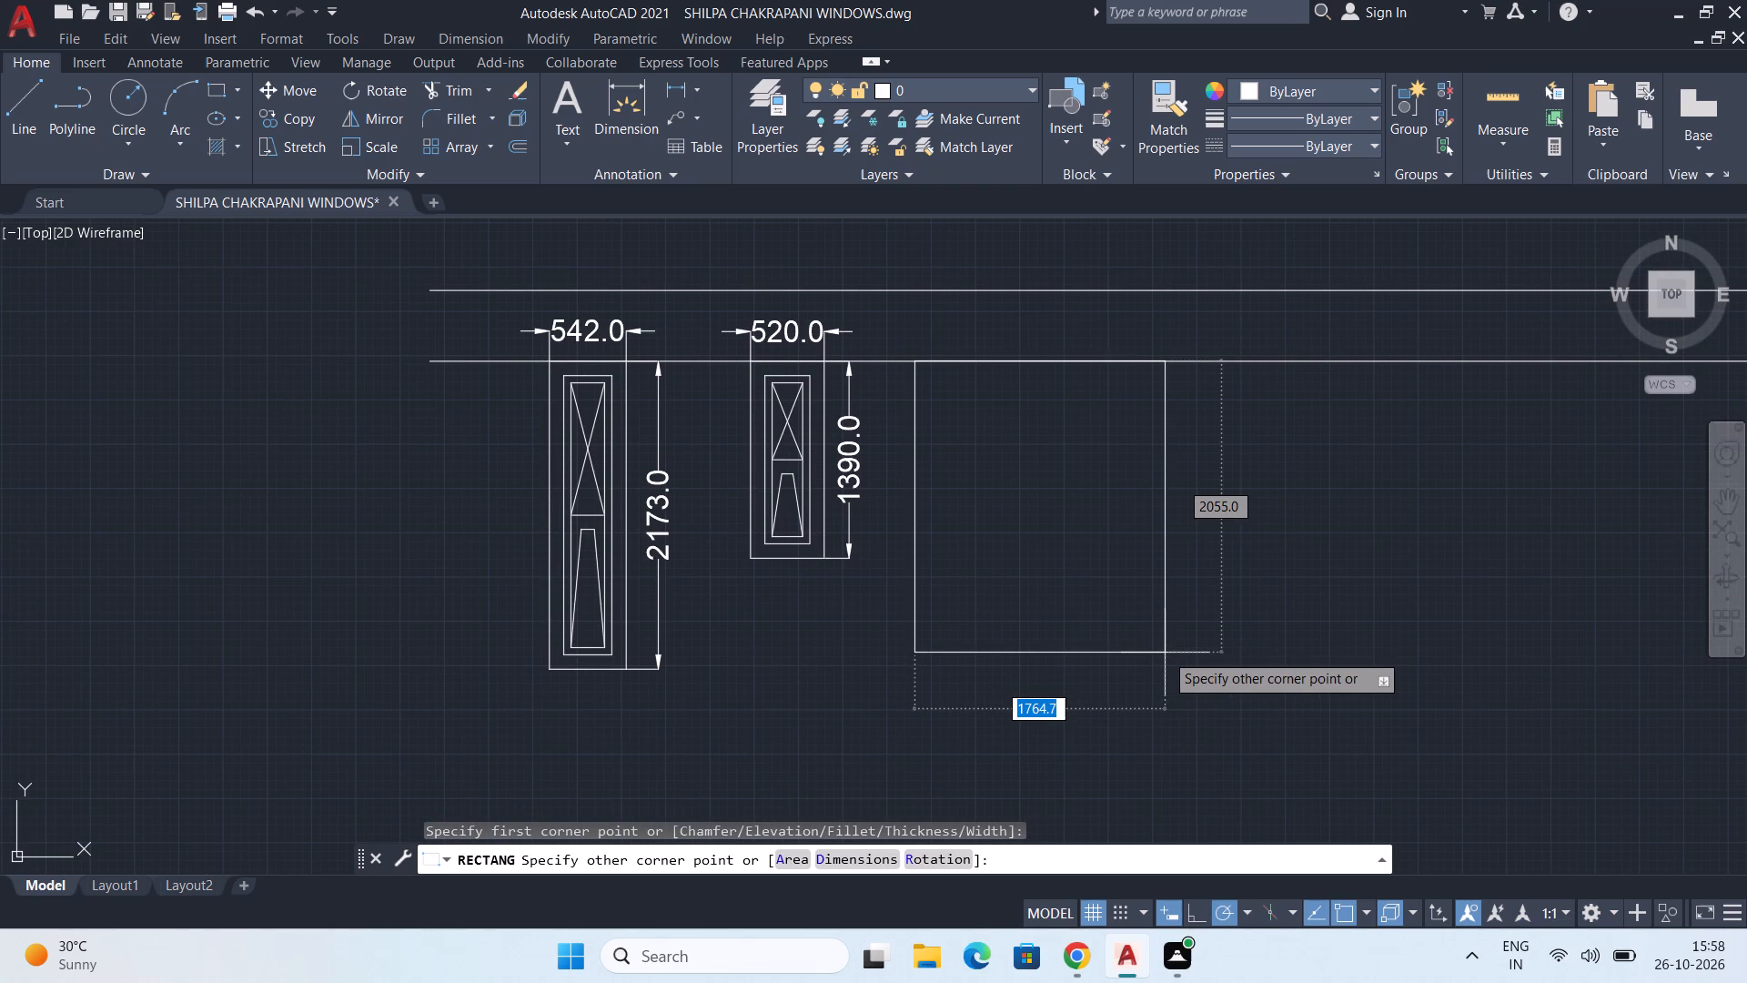
type("618")
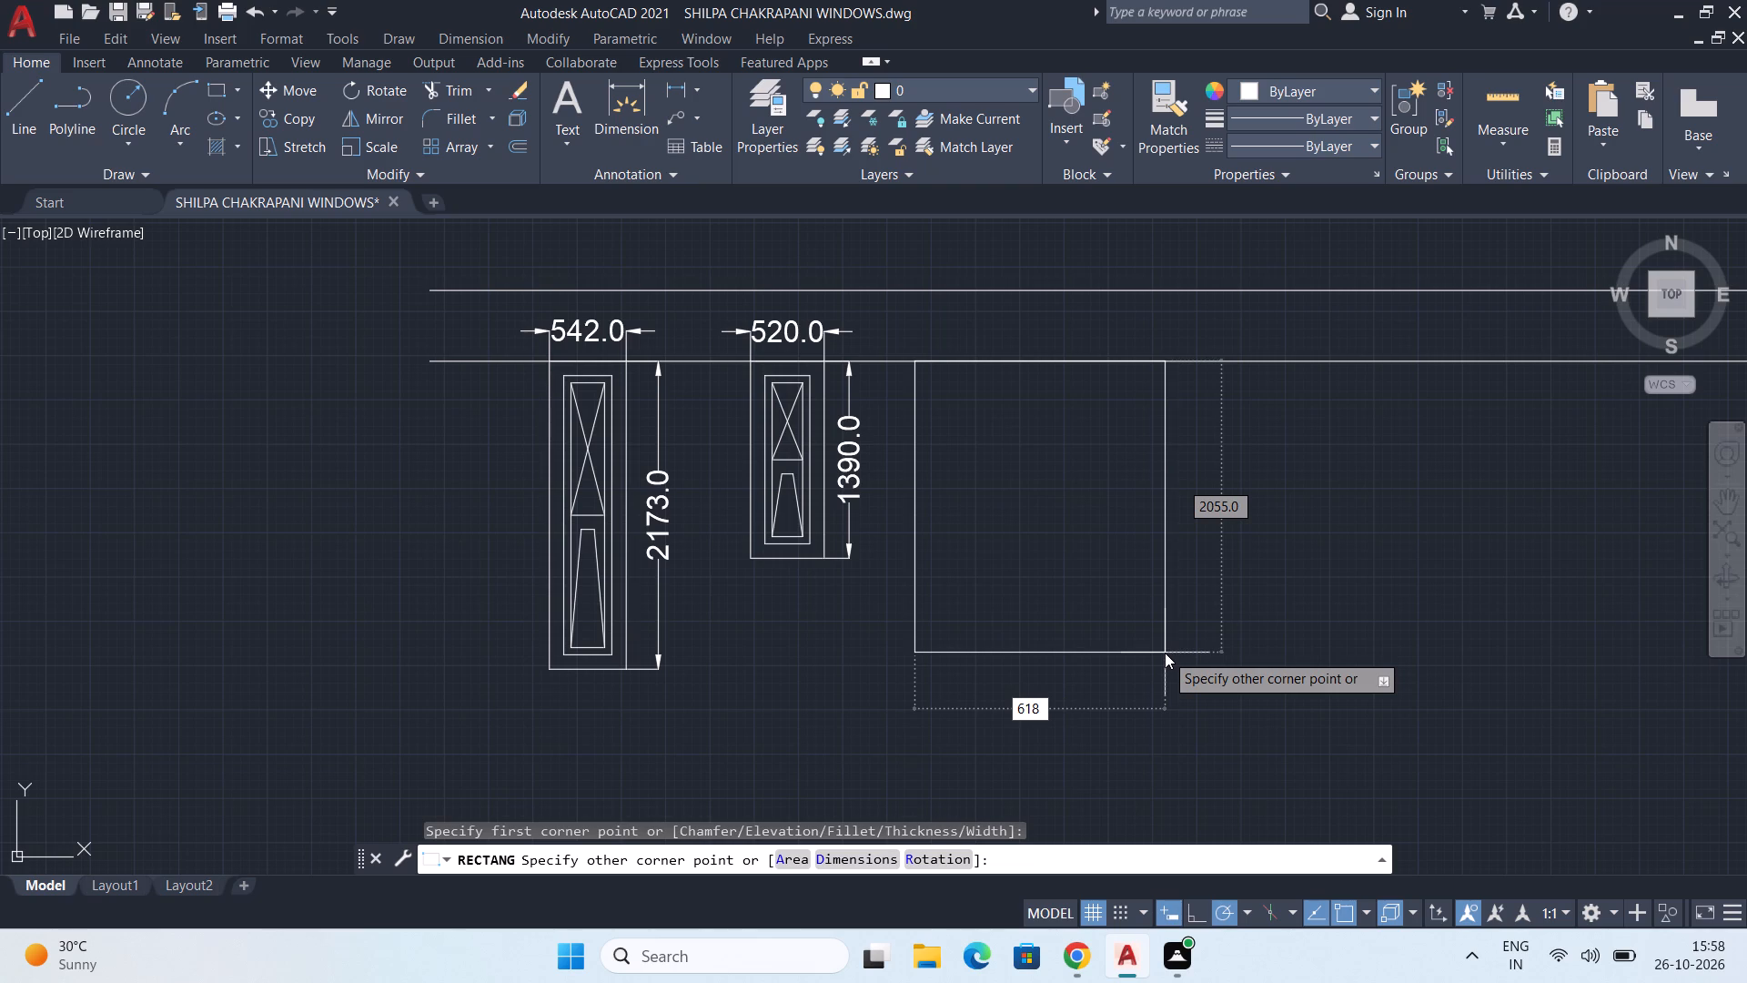
key("Tab")
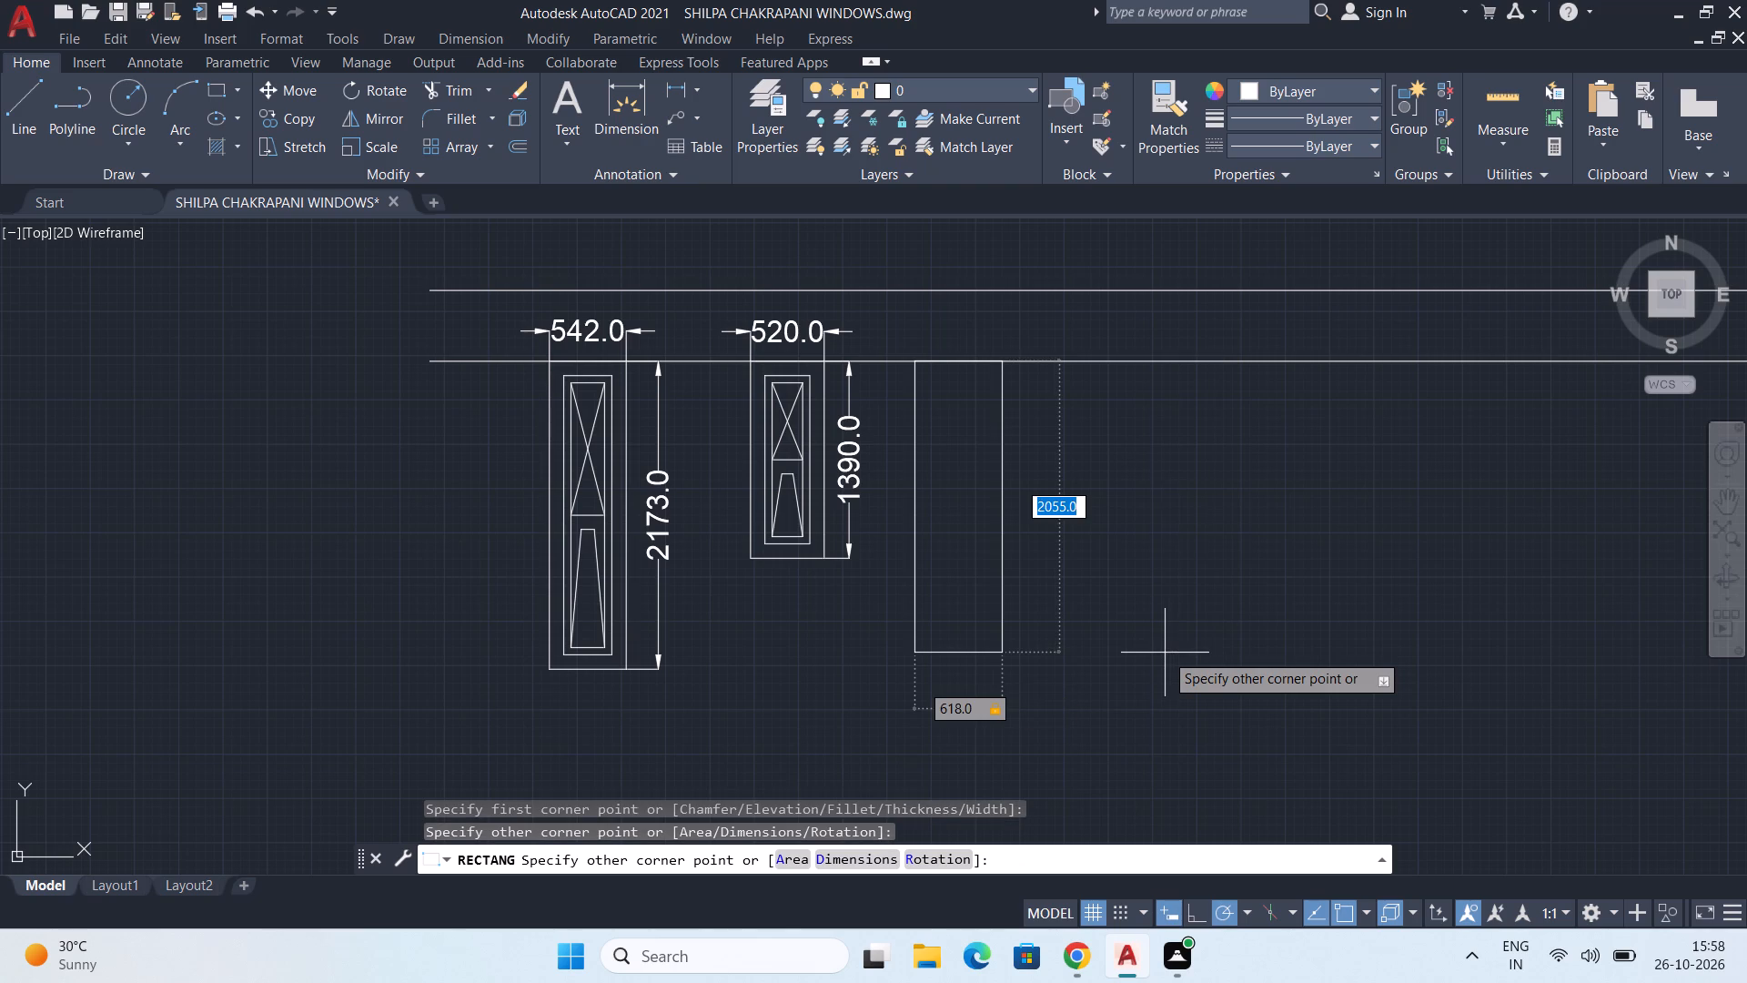
type("3365")
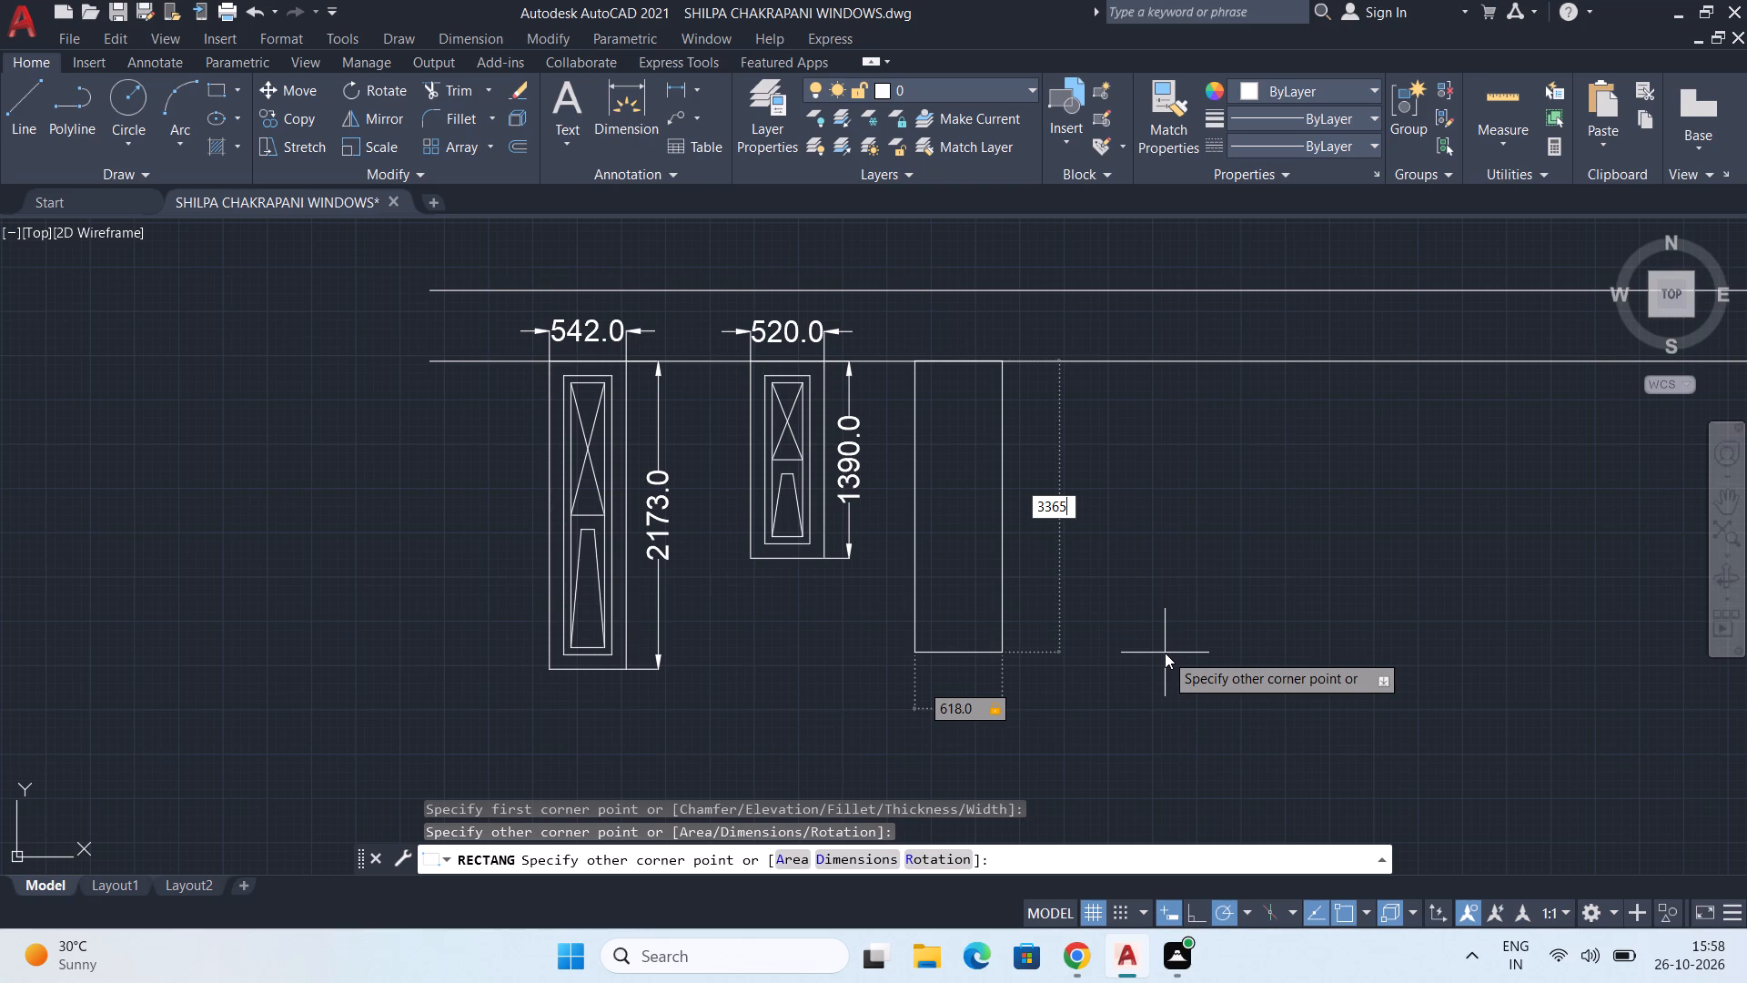
key("Return")
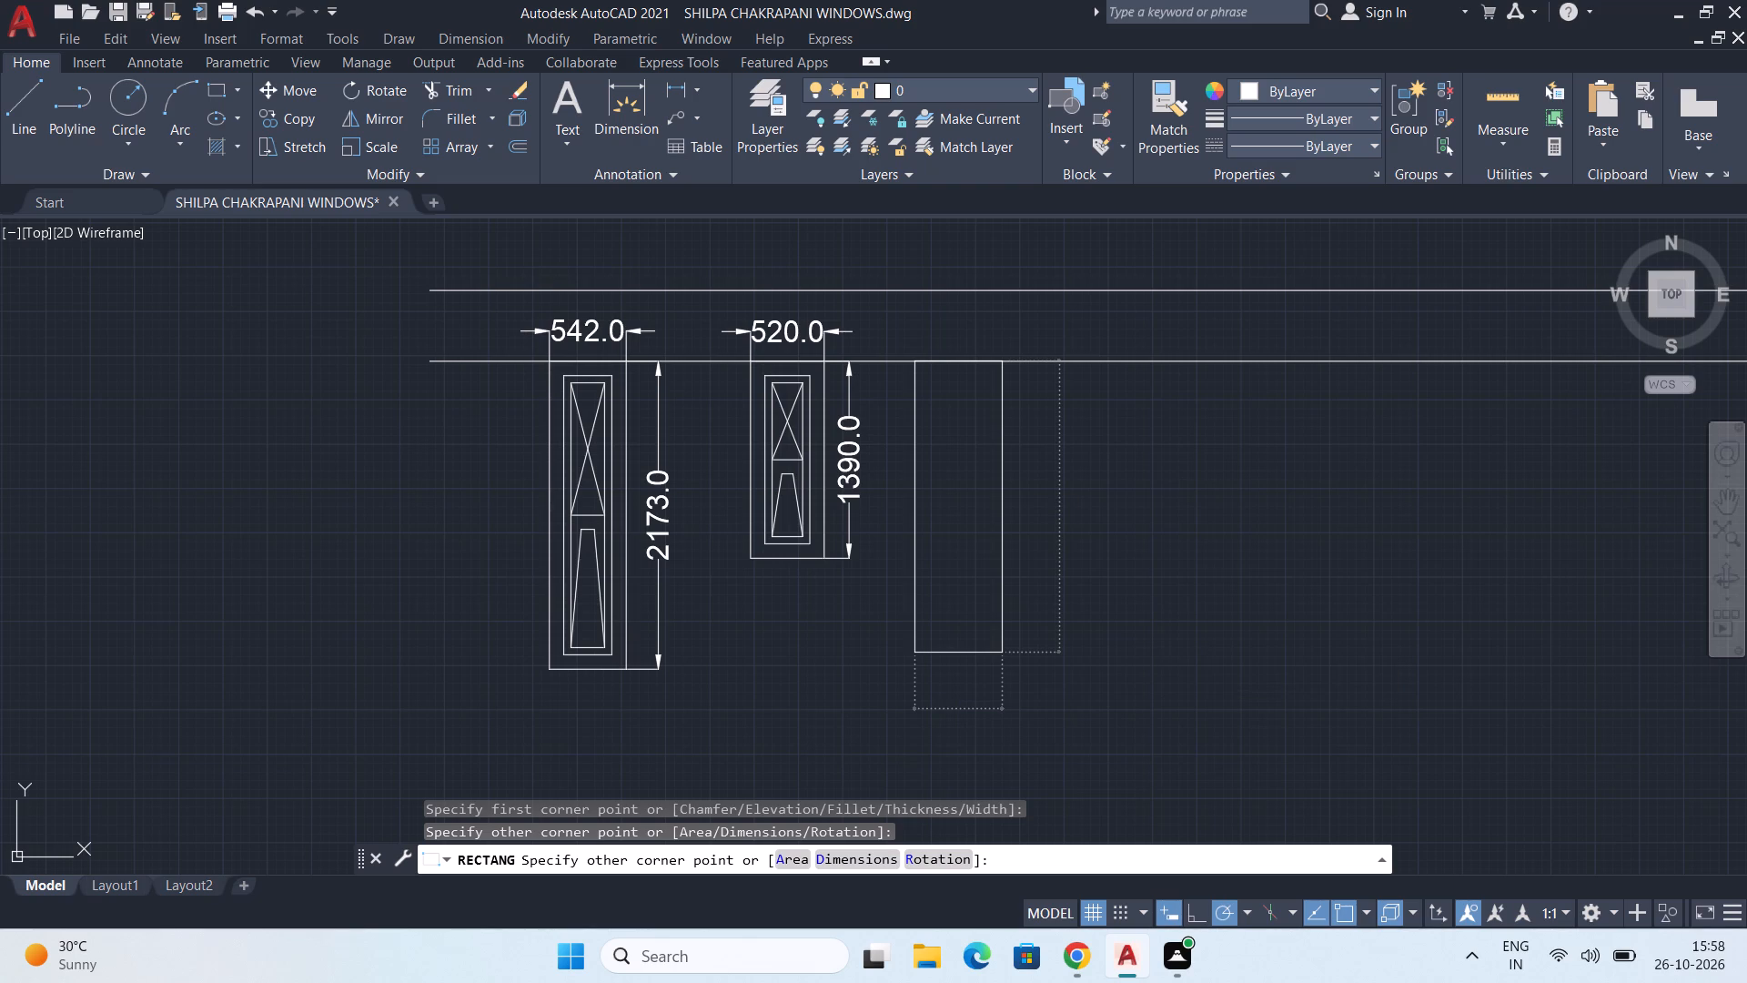
Offset the third window's outer rectangle inward by 100.
scroll(1020, 568, "down", 1)
middle_click_drag(1024, 591, 903, 513)
type("OFF")
key("Return")
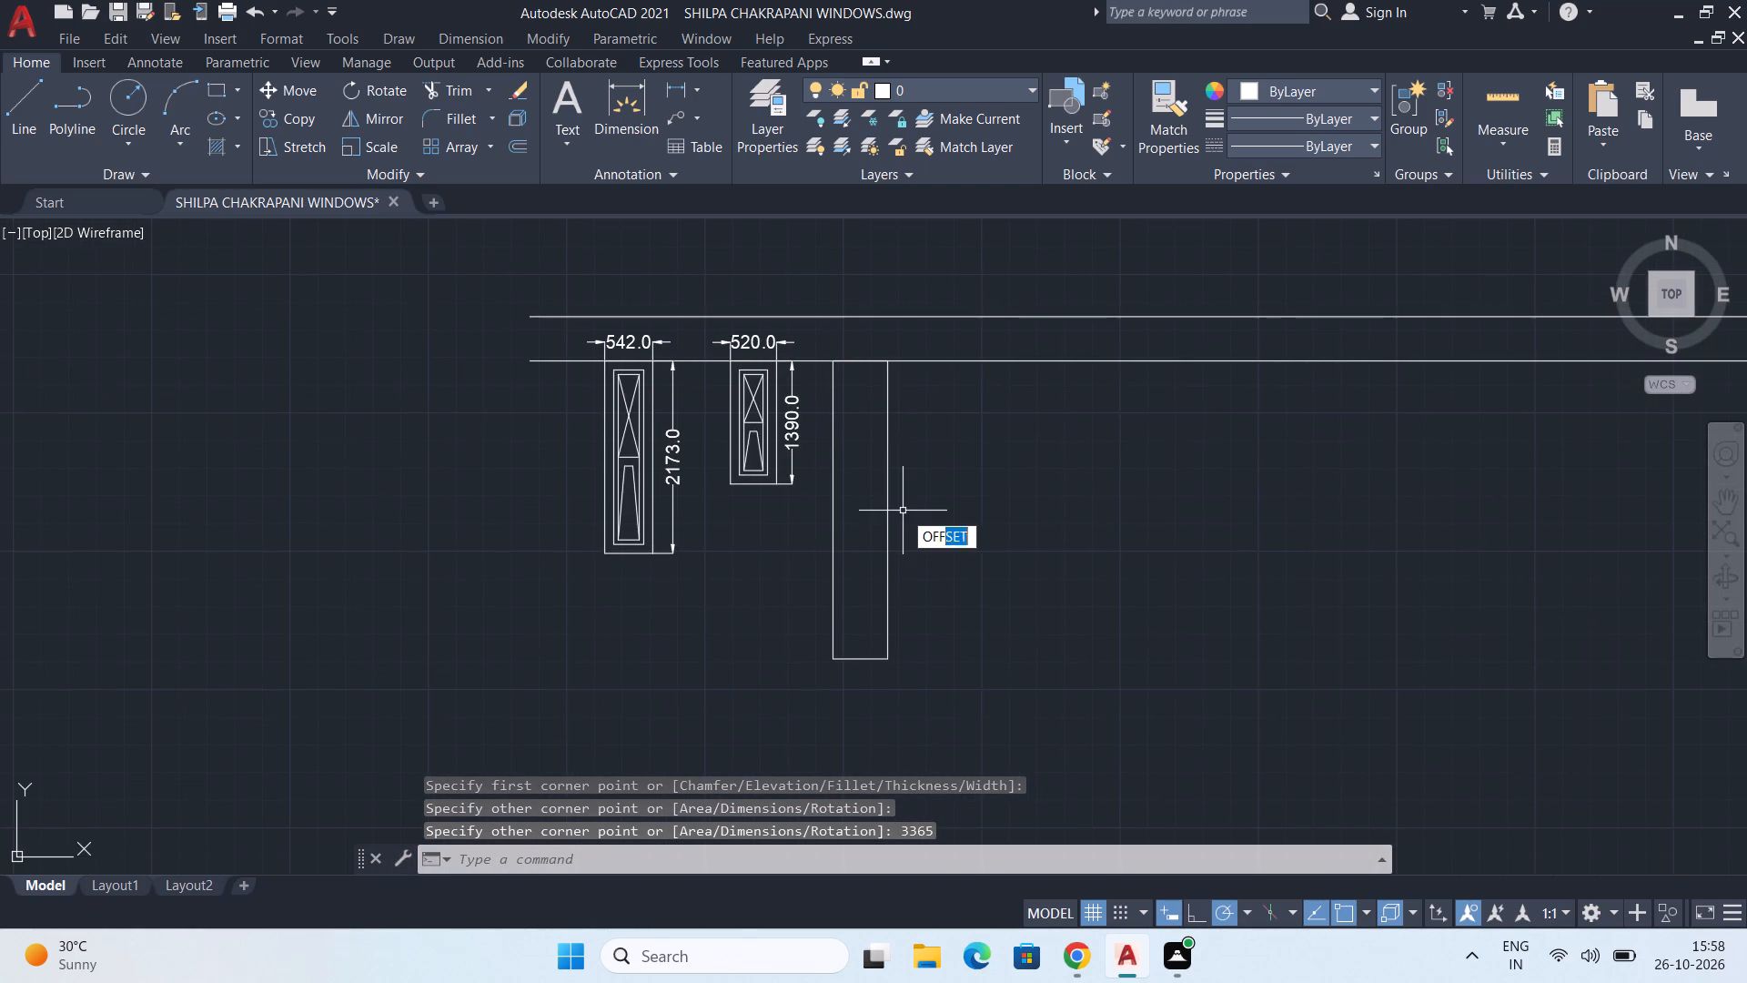
key("Return")
type("101.6")
key("Return")
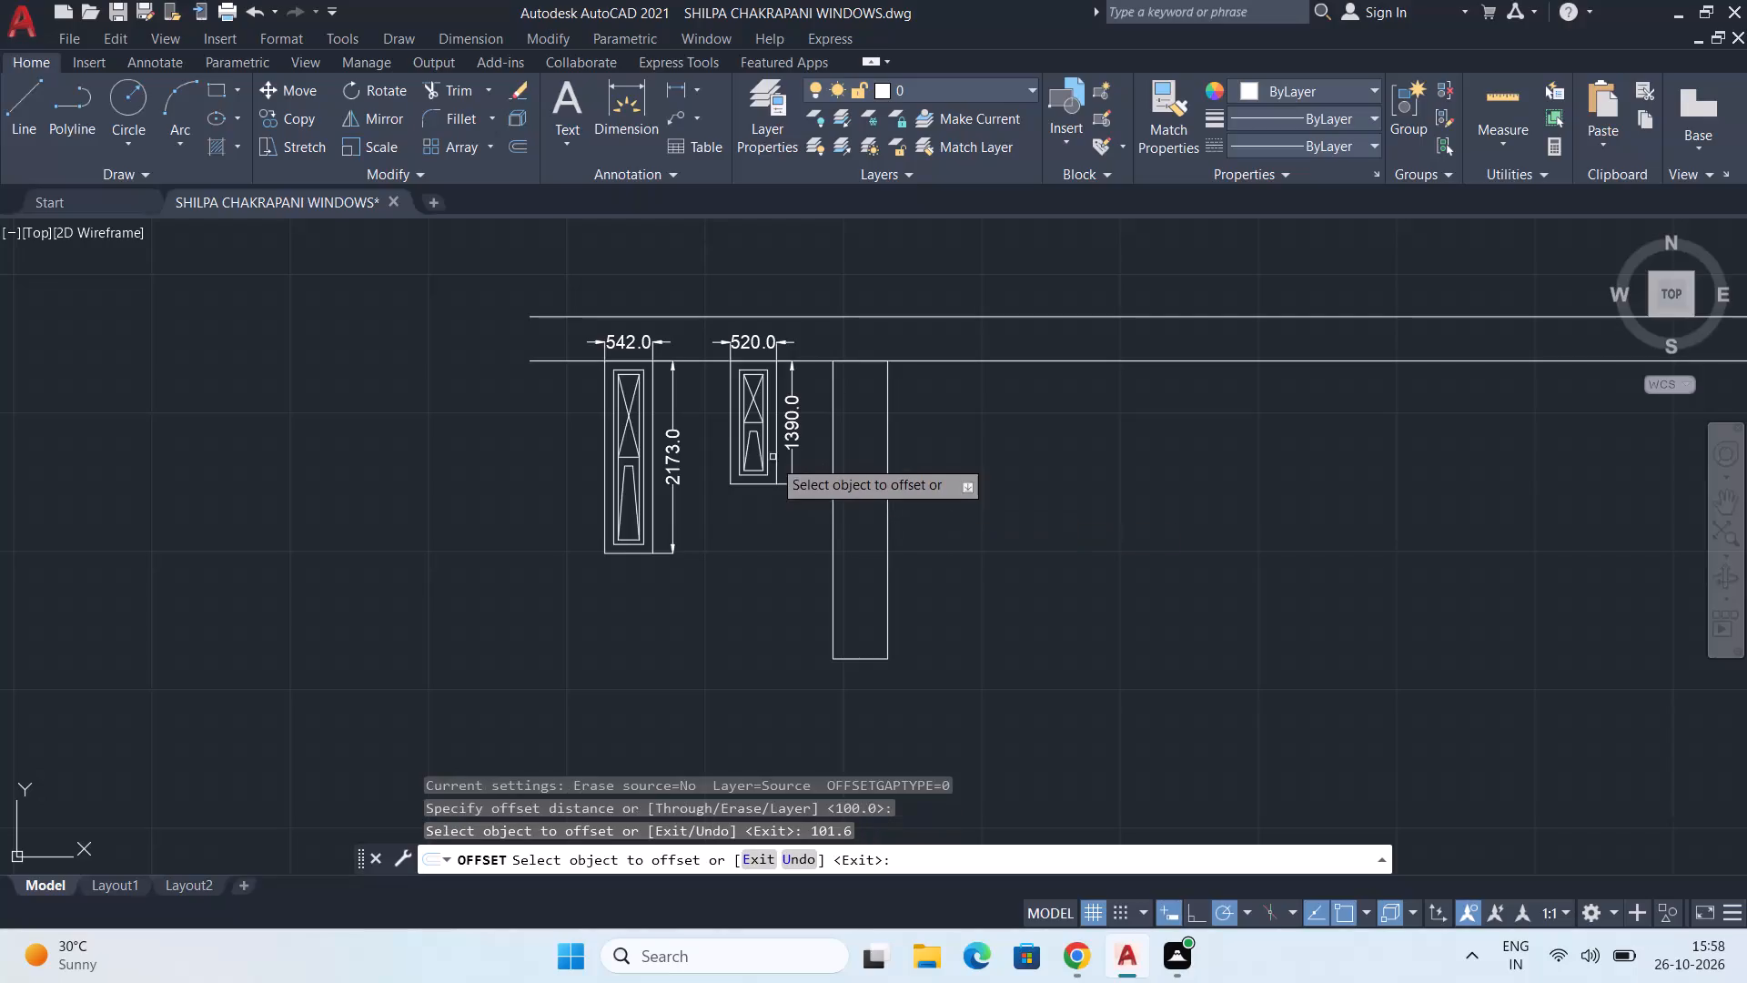
scroll(784, 468, "up", 2)
left_click(897, 607)
left_click(926, 605)
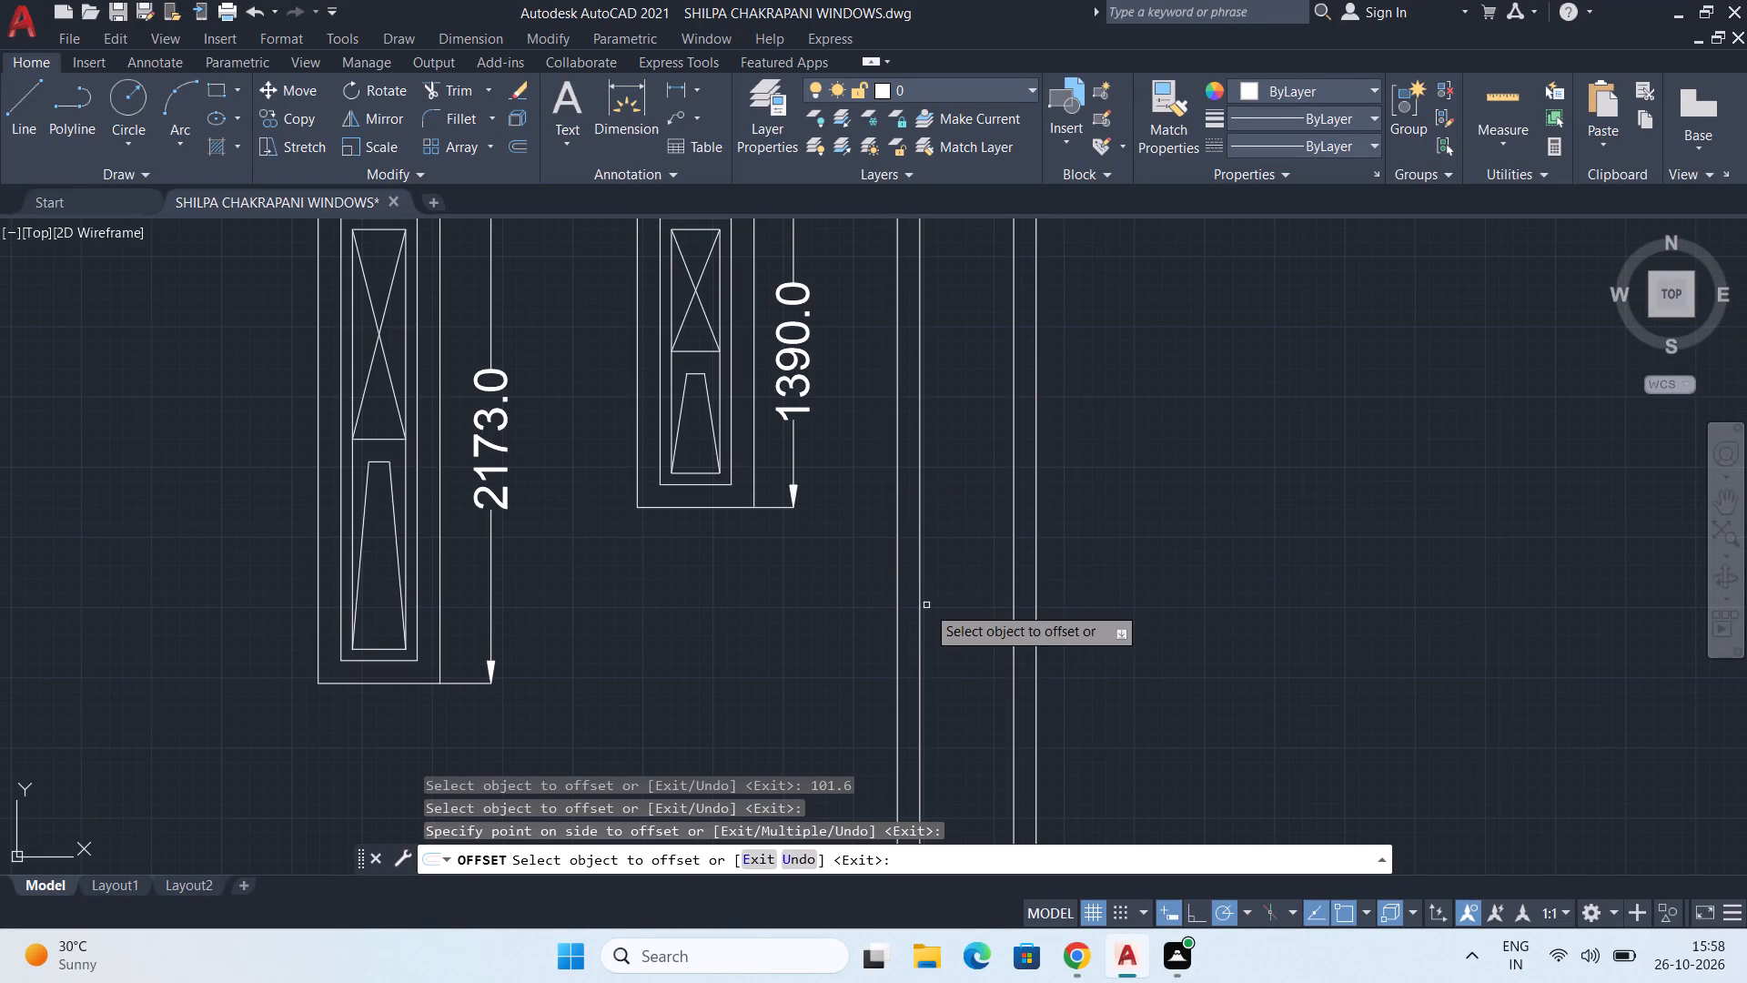
Offset the third window's inner frame rectangle inward by 50.8.
left_click(920, 634)
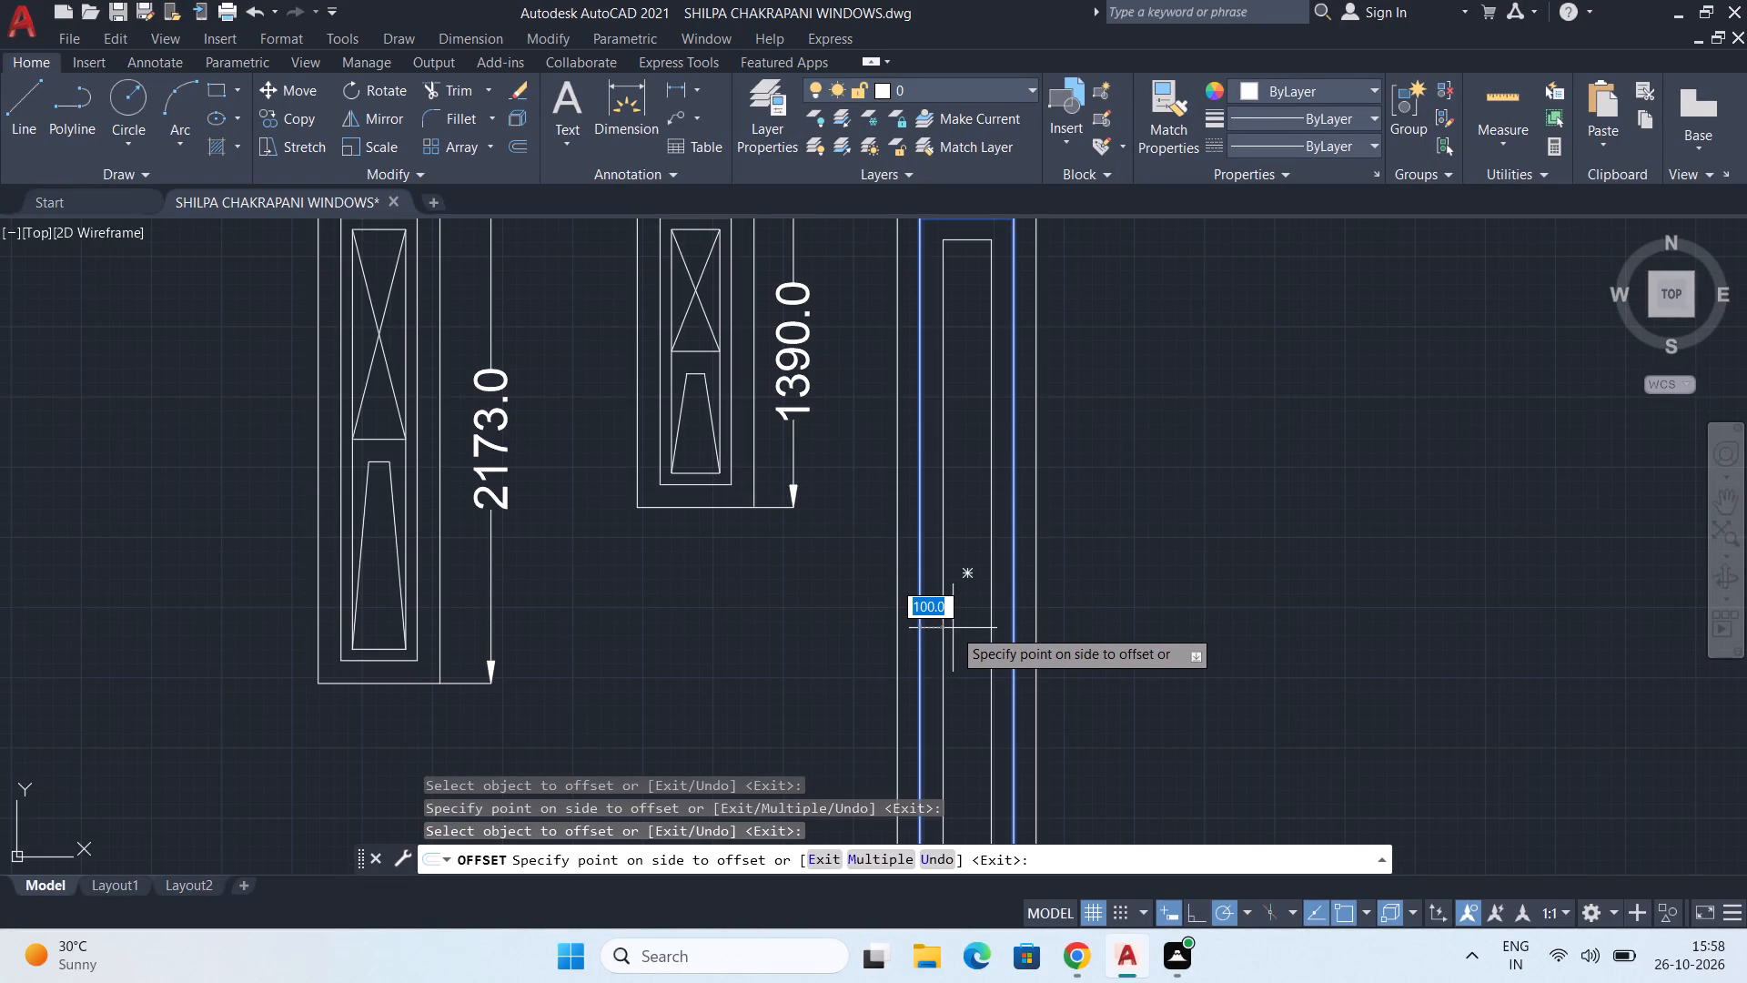
type("50.8")
key("Return")
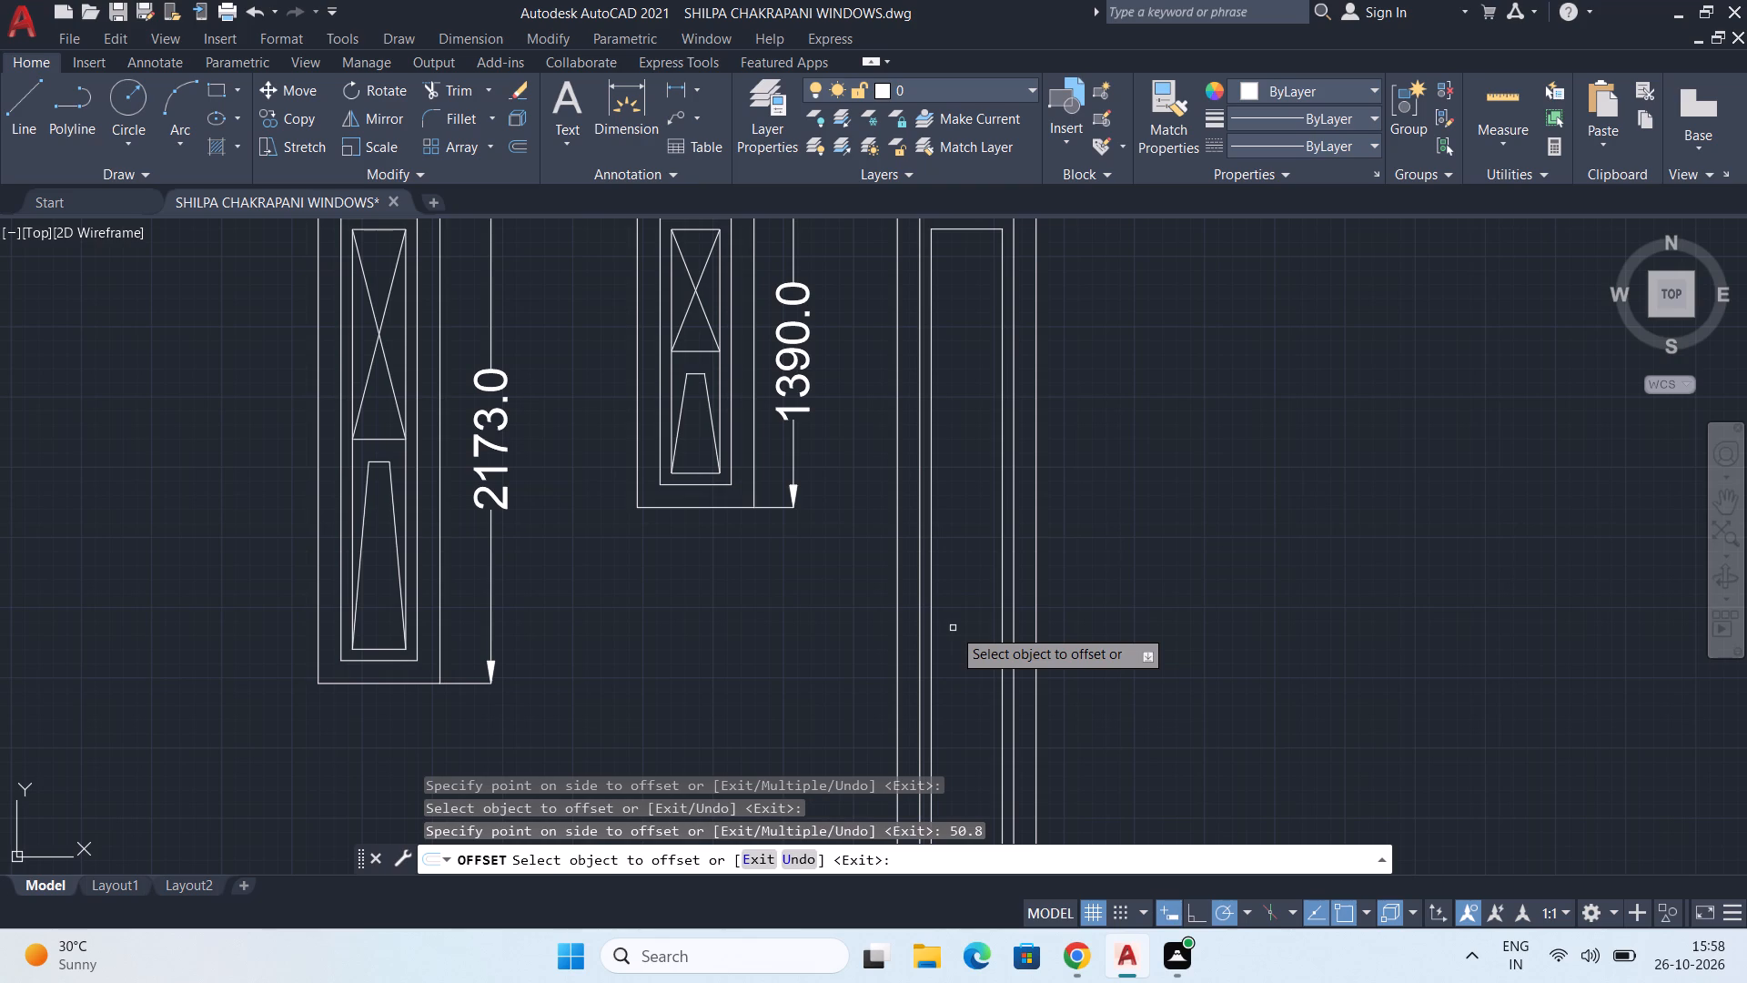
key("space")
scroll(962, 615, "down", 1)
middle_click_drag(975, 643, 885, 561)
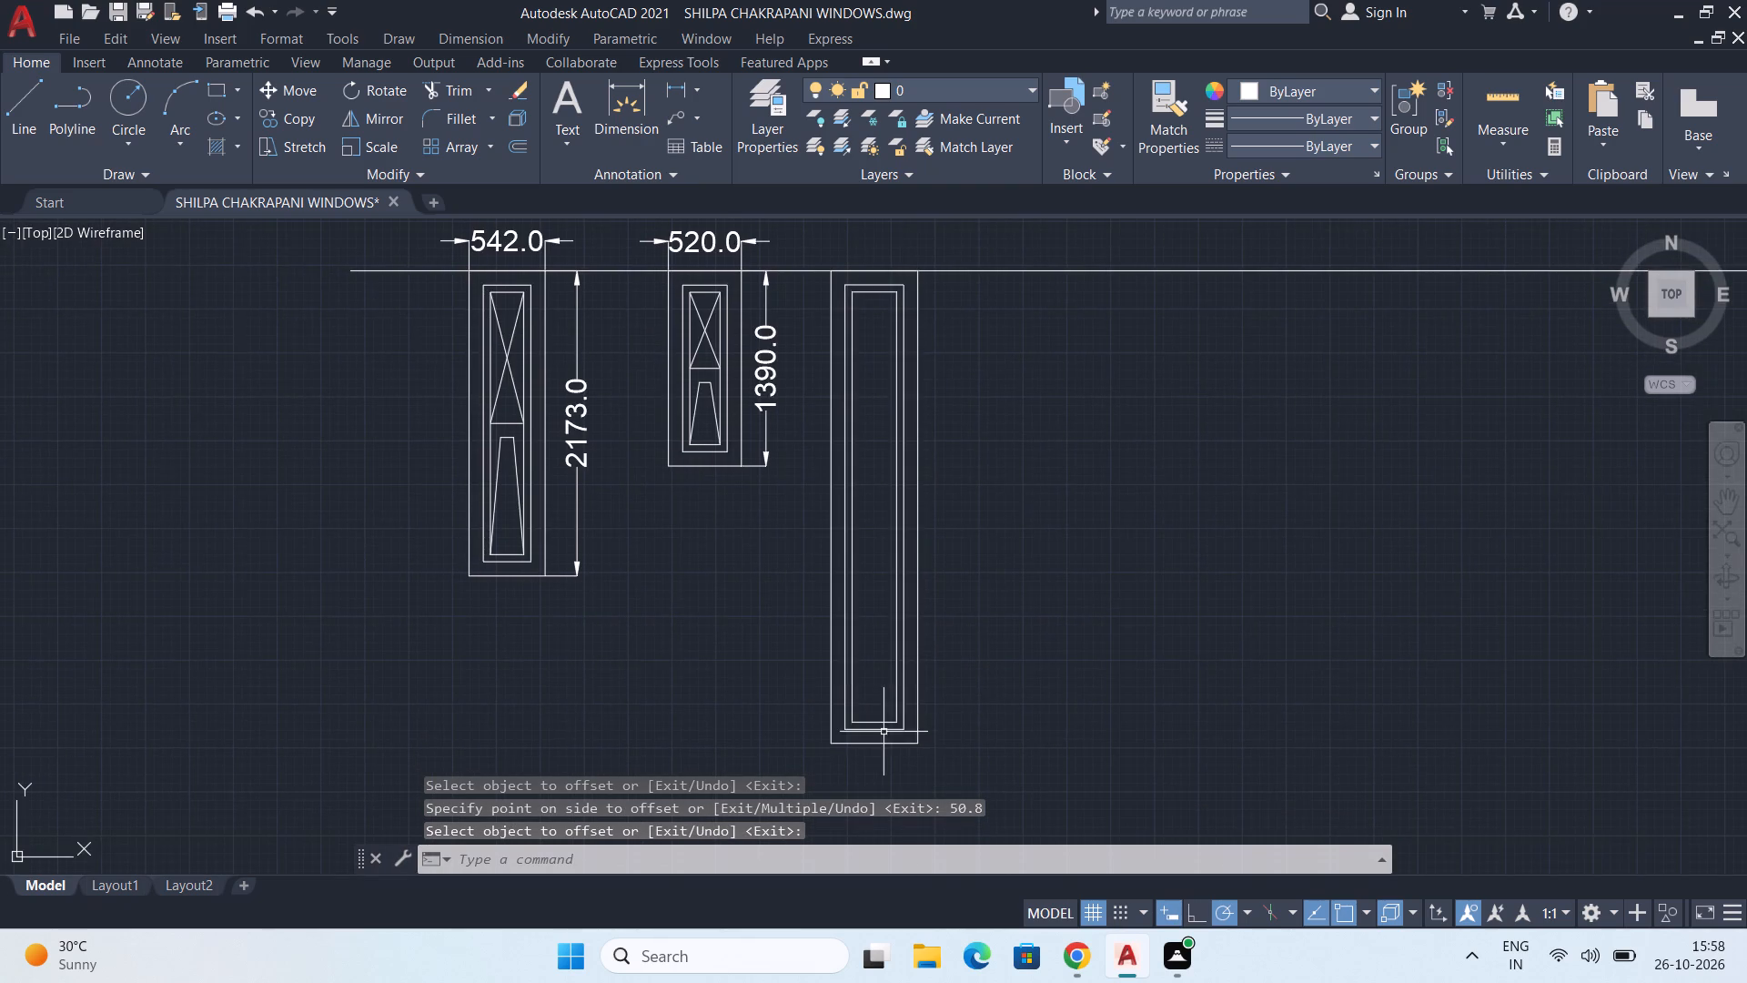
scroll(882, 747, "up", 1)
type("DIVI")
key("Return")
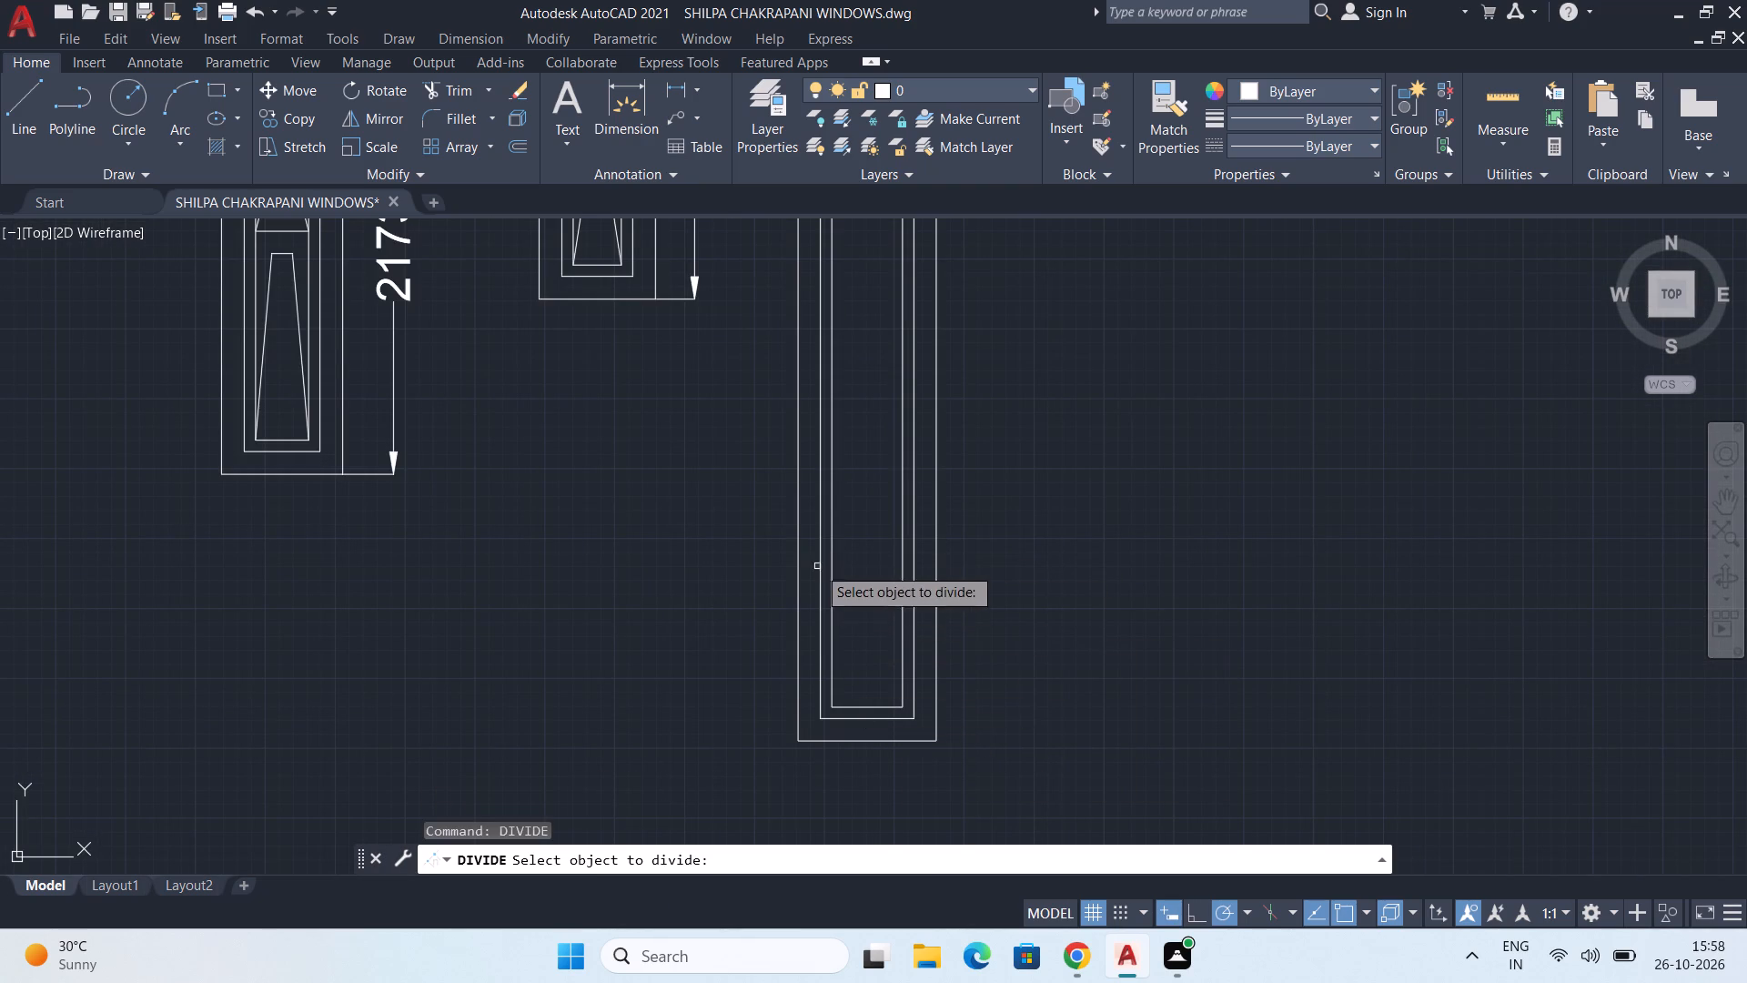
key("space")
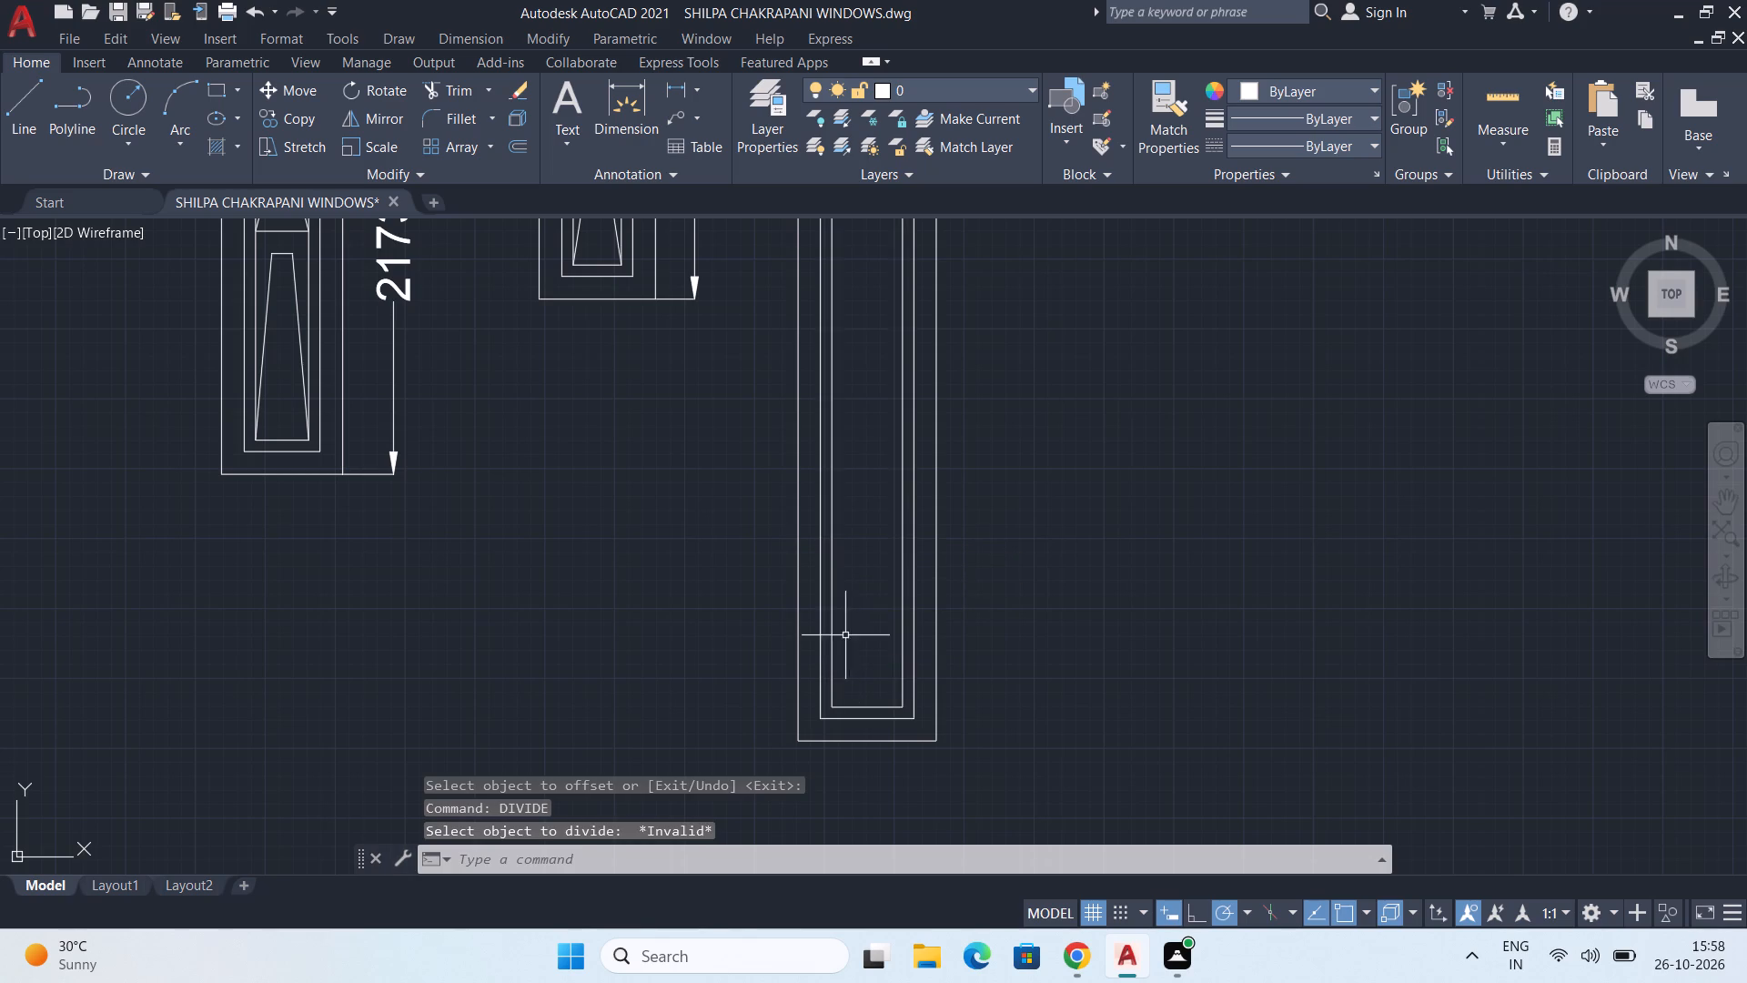
Explode the third window's innermost rectangle into separate lines.
left_click(834, 607)
key("x")
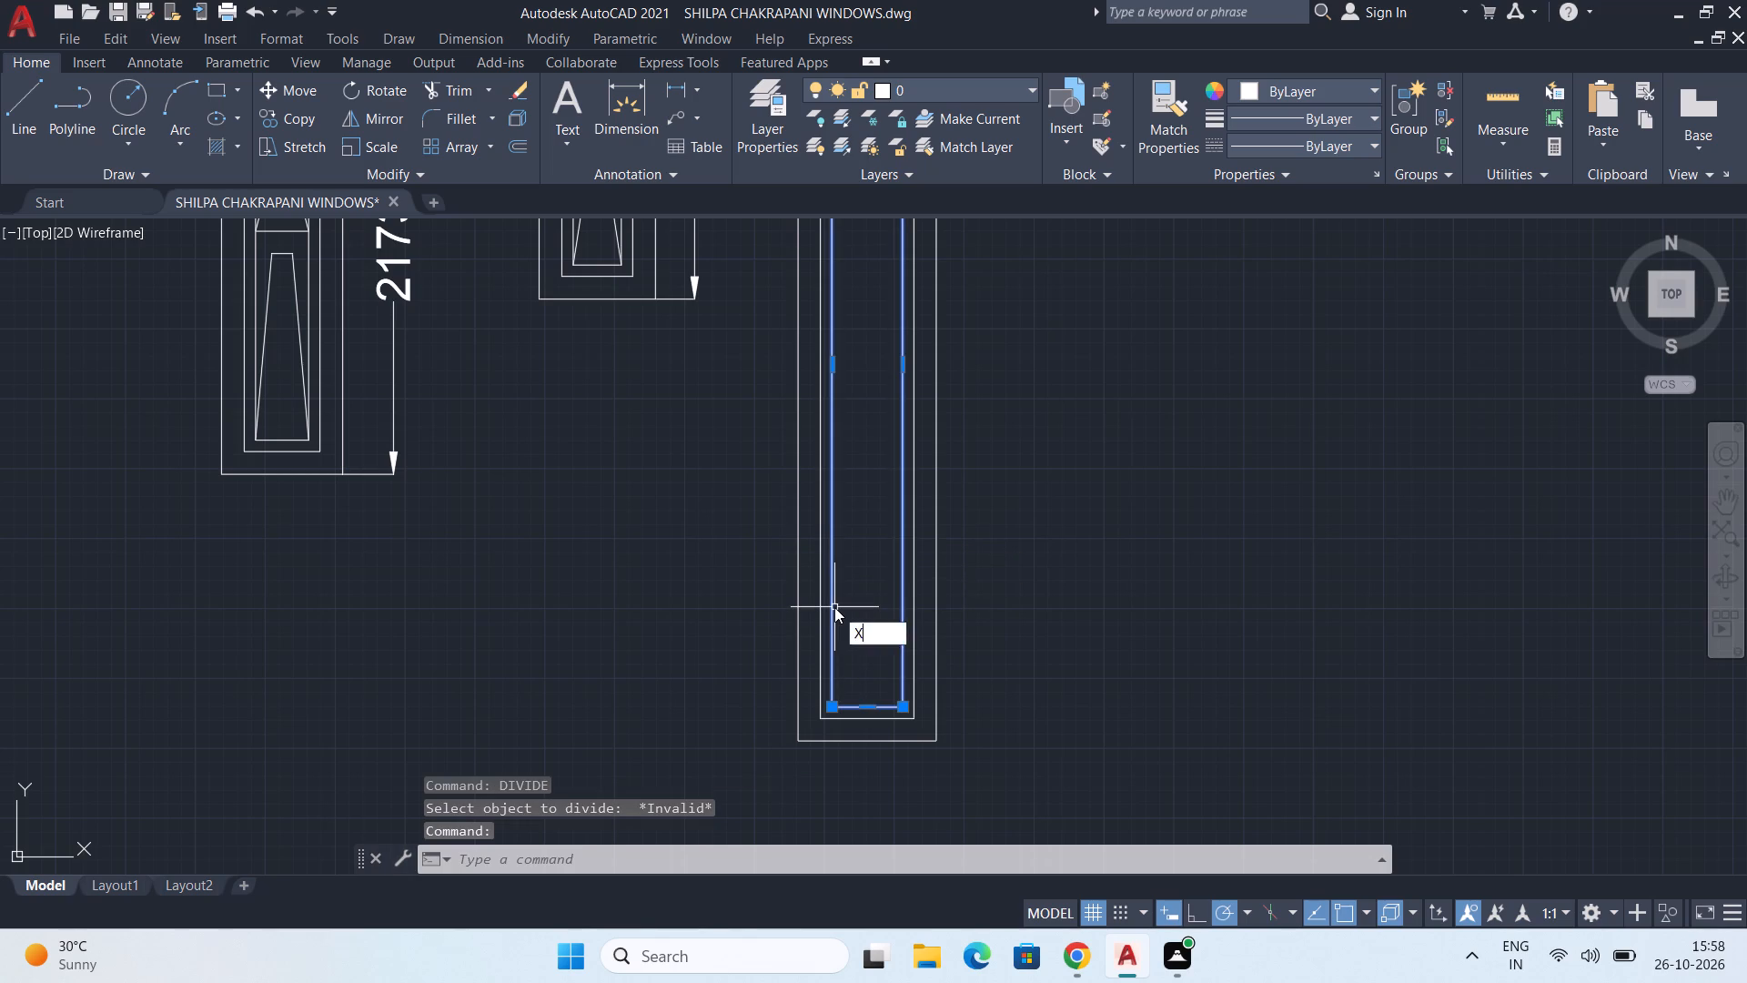
key("Return")
Divide the left edge of the third window's innermost frame into 3 equal segments.
type("DIVI")
key("Return")
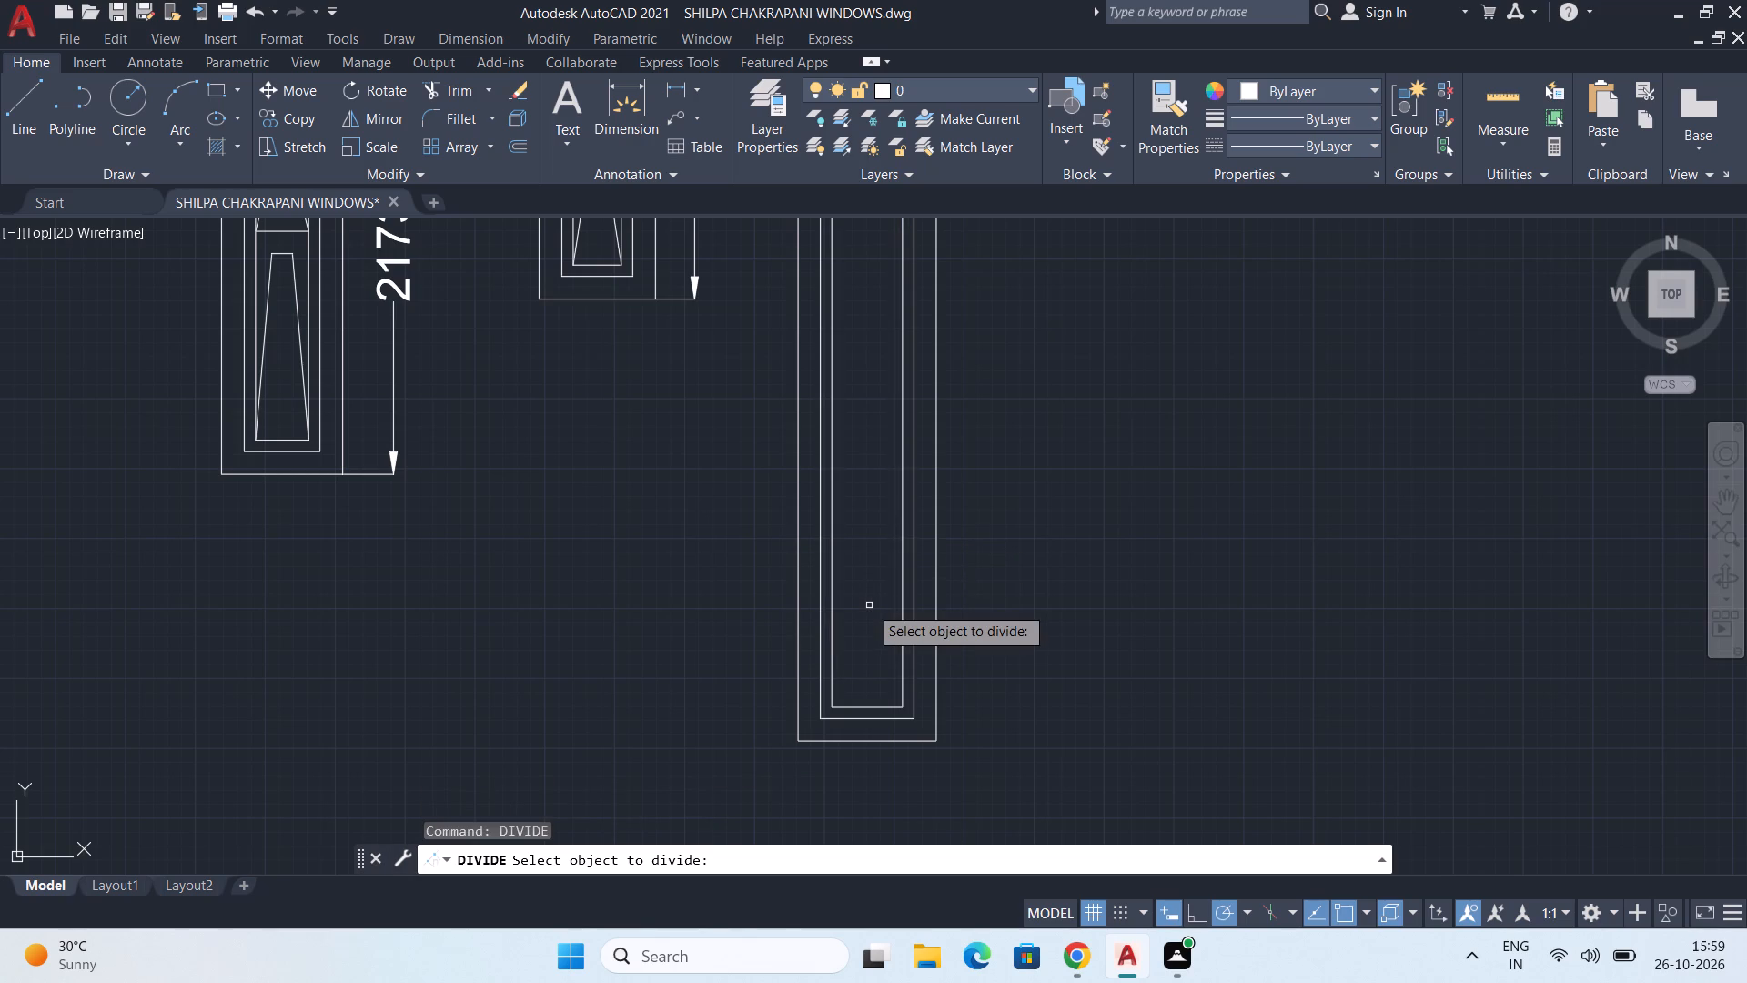
left_click(832, 562)
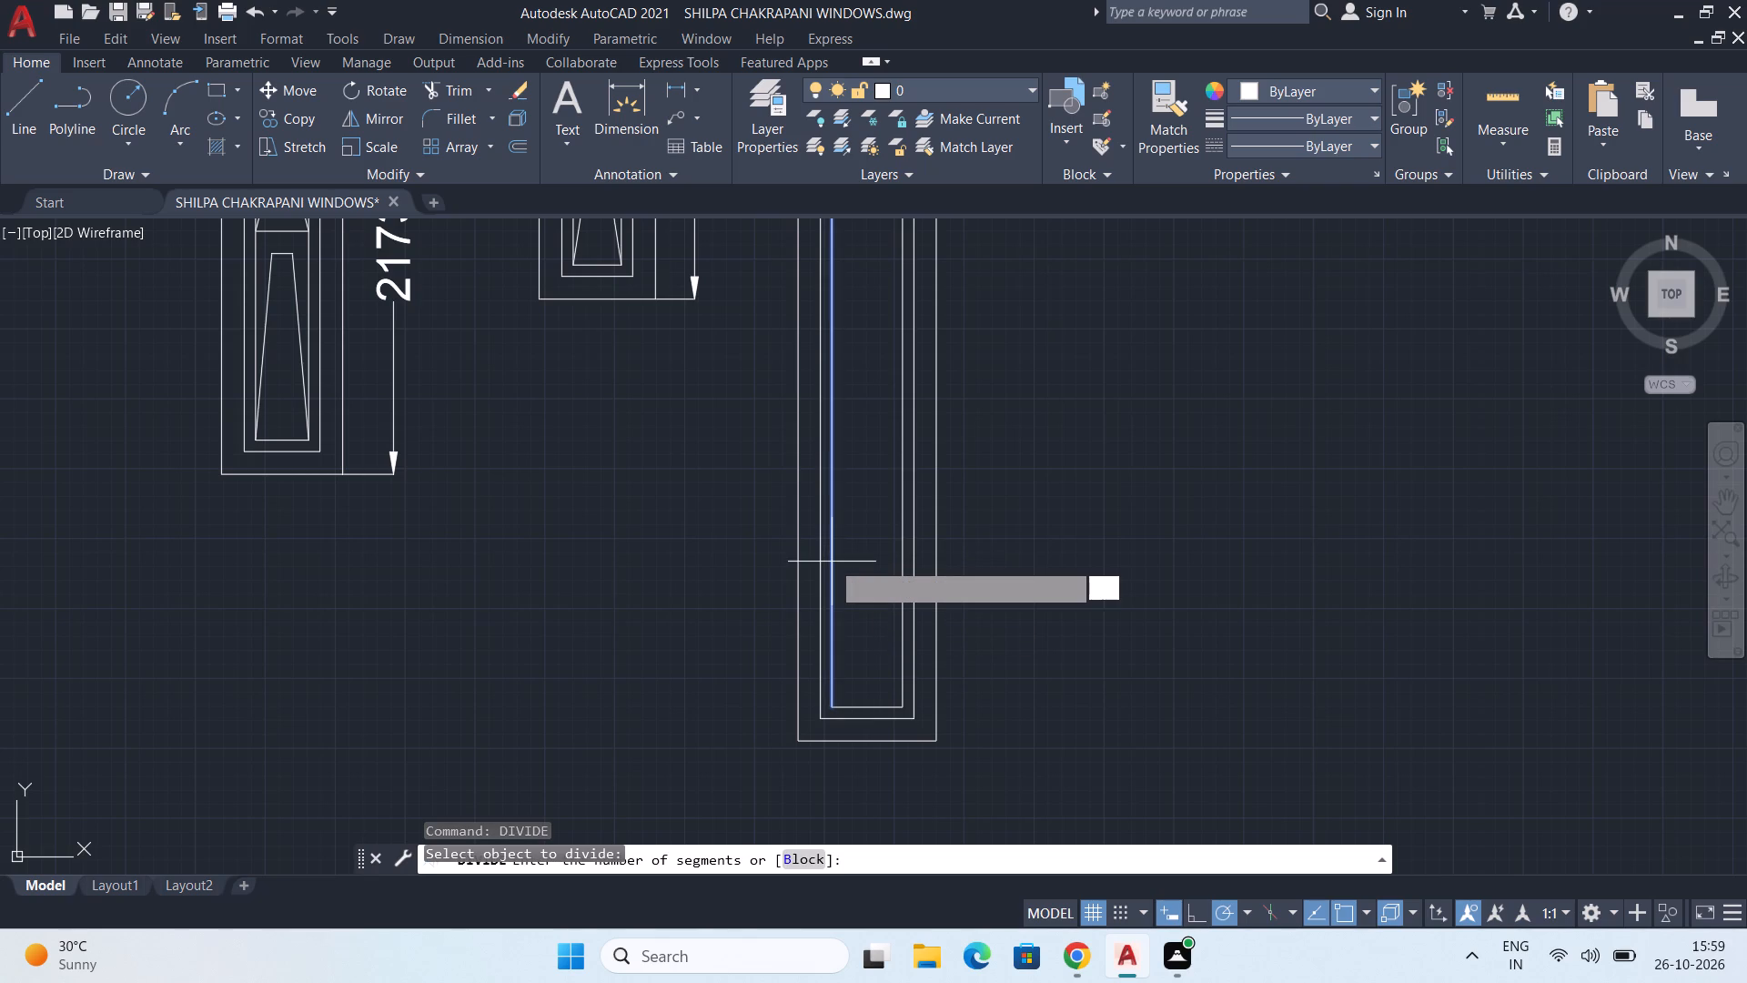
key("3")
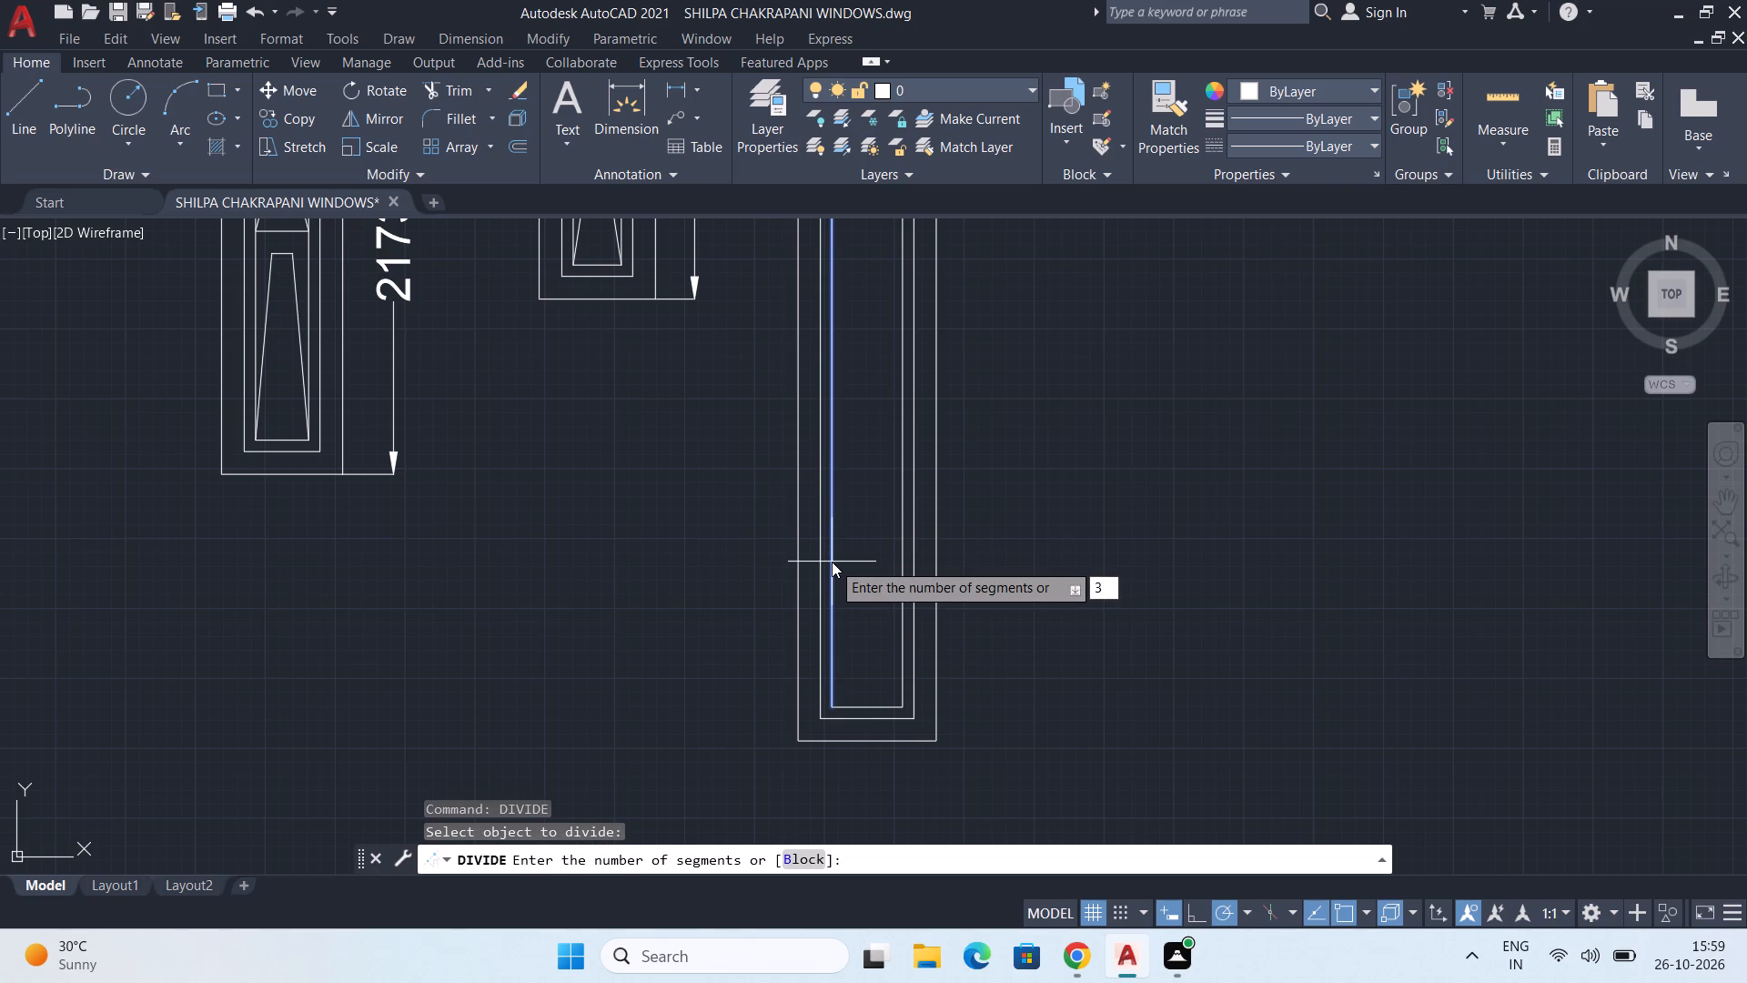
key("Return")
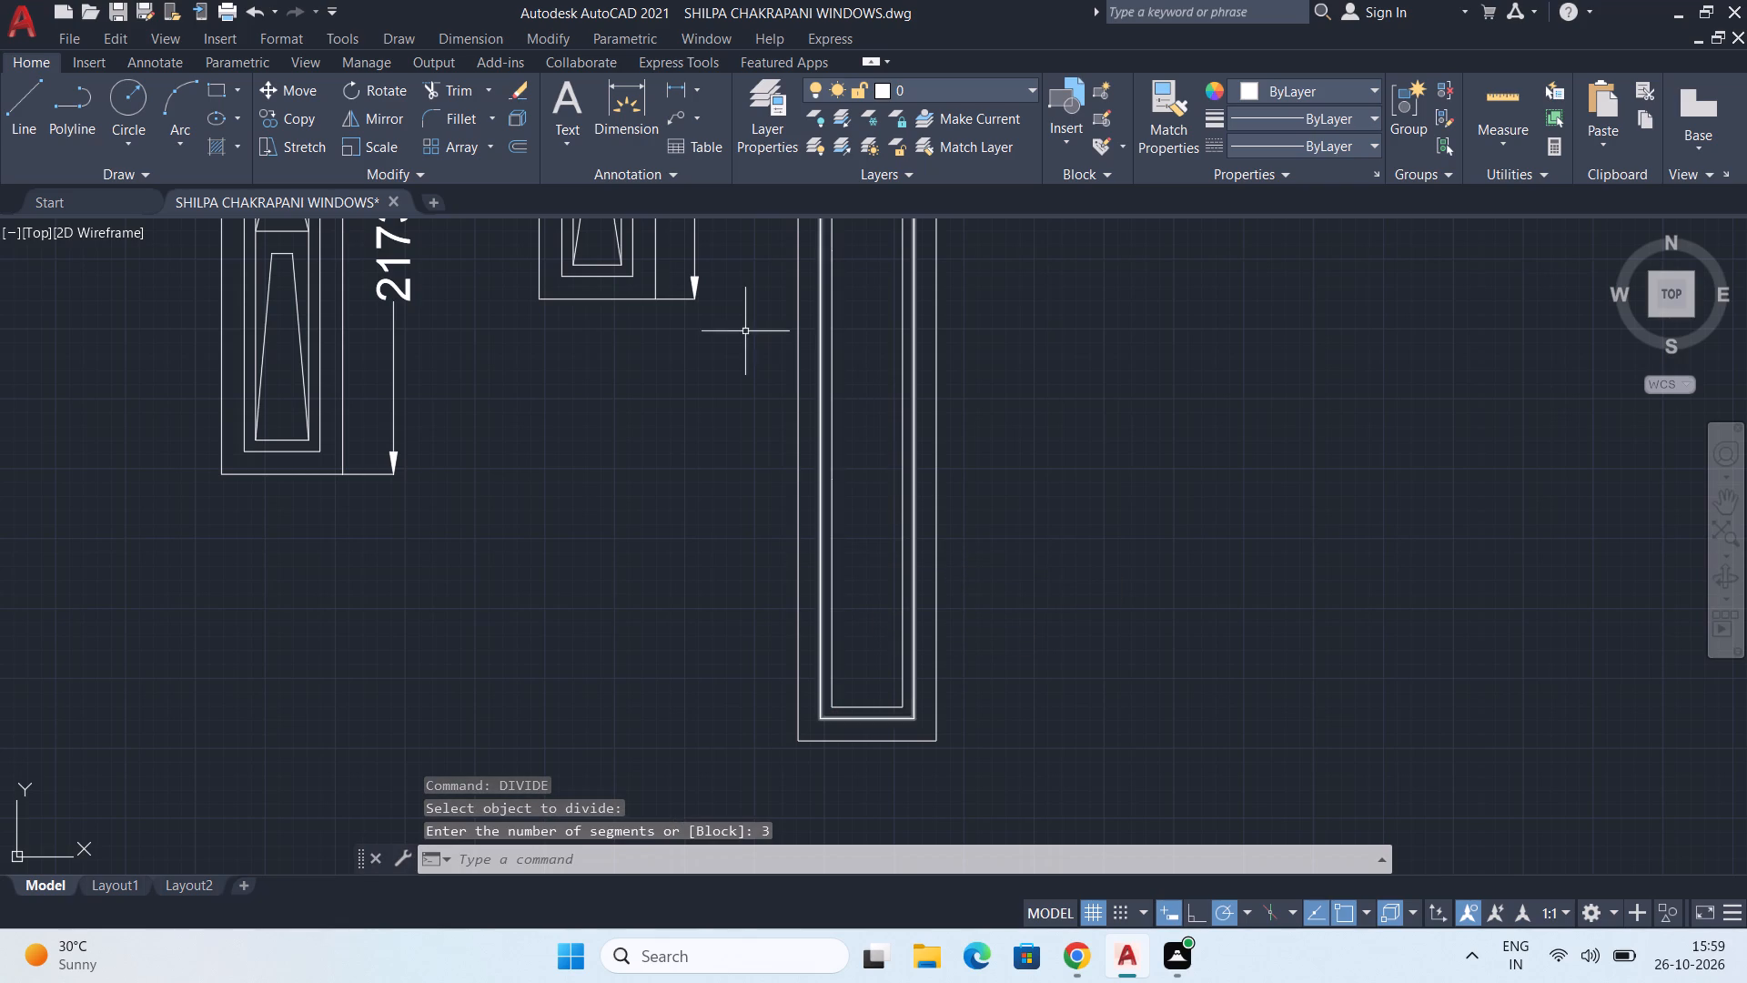
Draw horizontal lines across the third window's innermost frame at both division points, splitting it into three panels.
key("l")
key("Return")
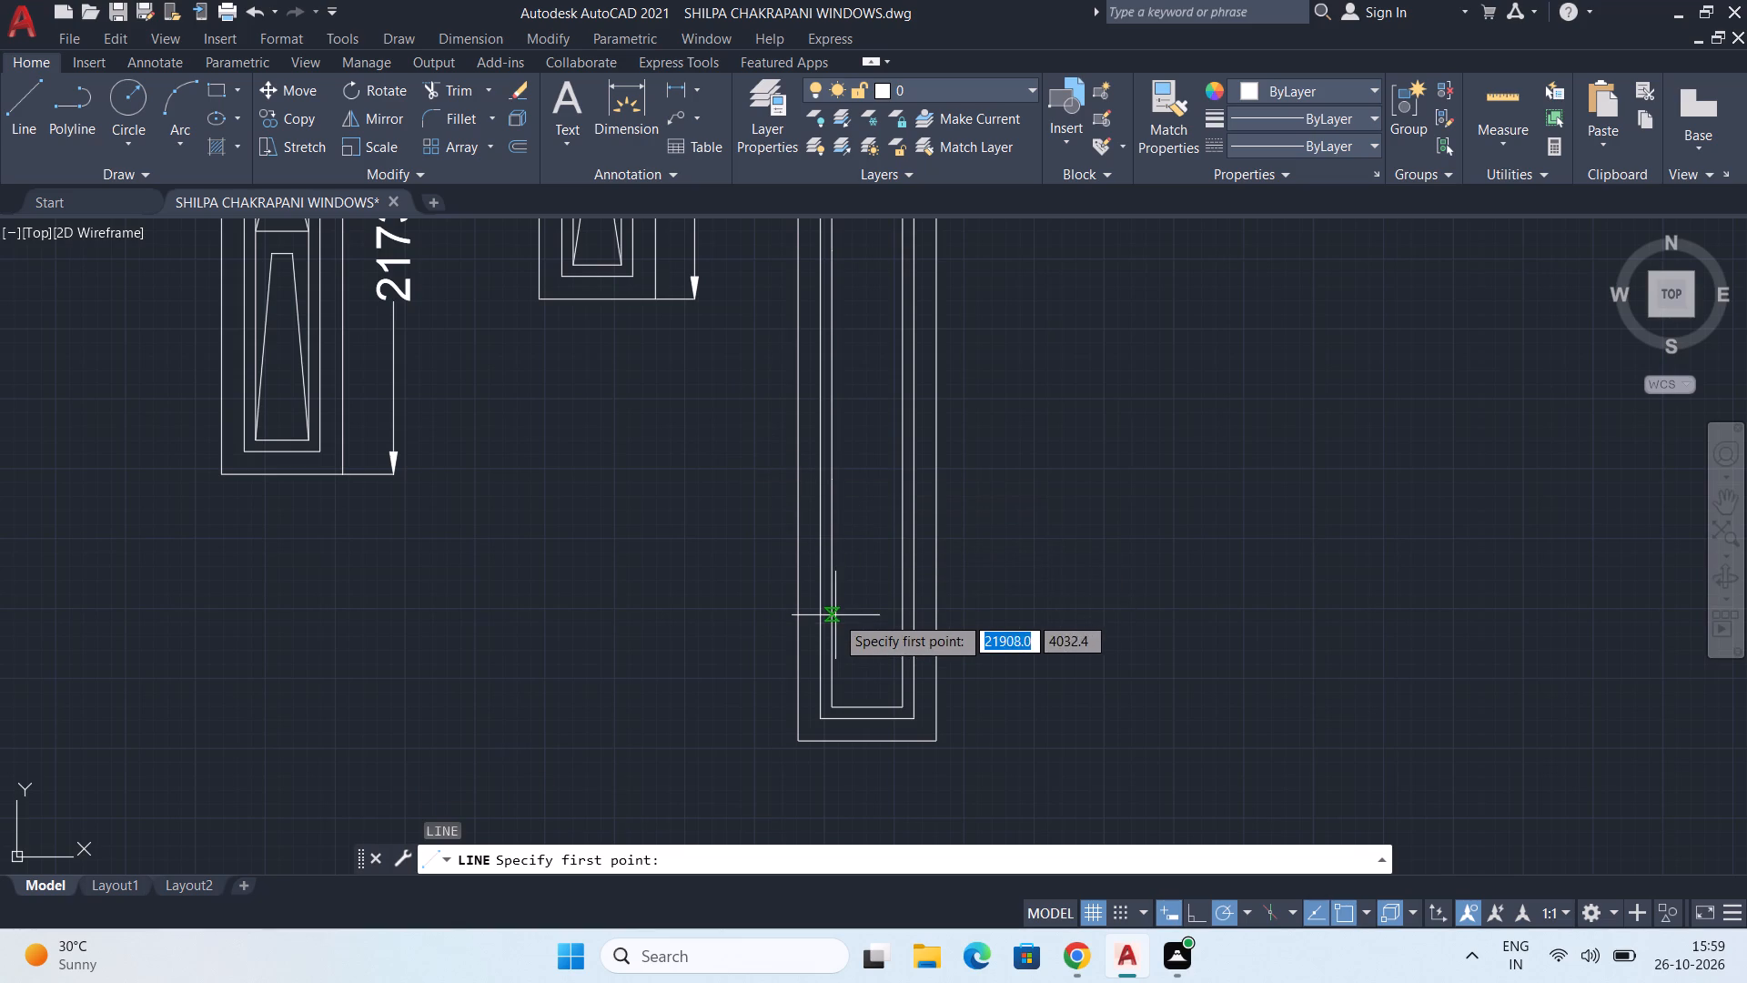
left_click(833, 478)
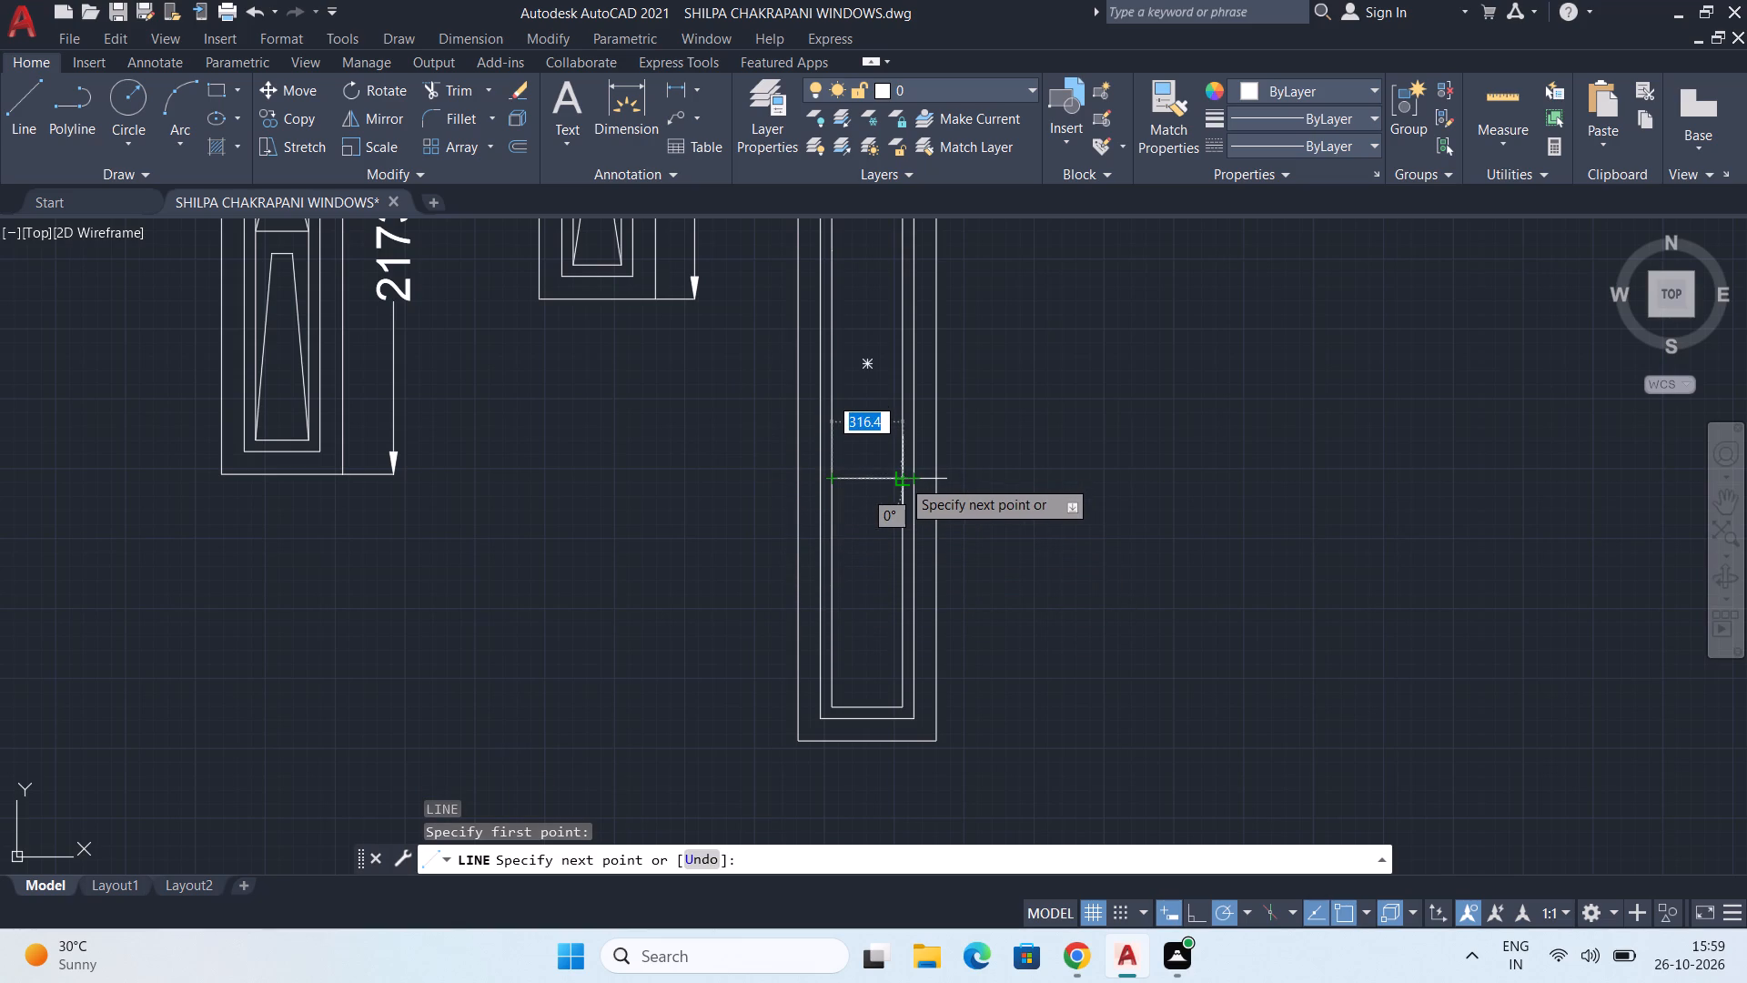
left_click(902, 479)
key("Escape")
scroll(835, 364, "down", 1)
middle_click_drag(881, 378, 883, 586)
key("space")
scroll(837, 471, "up", 1)
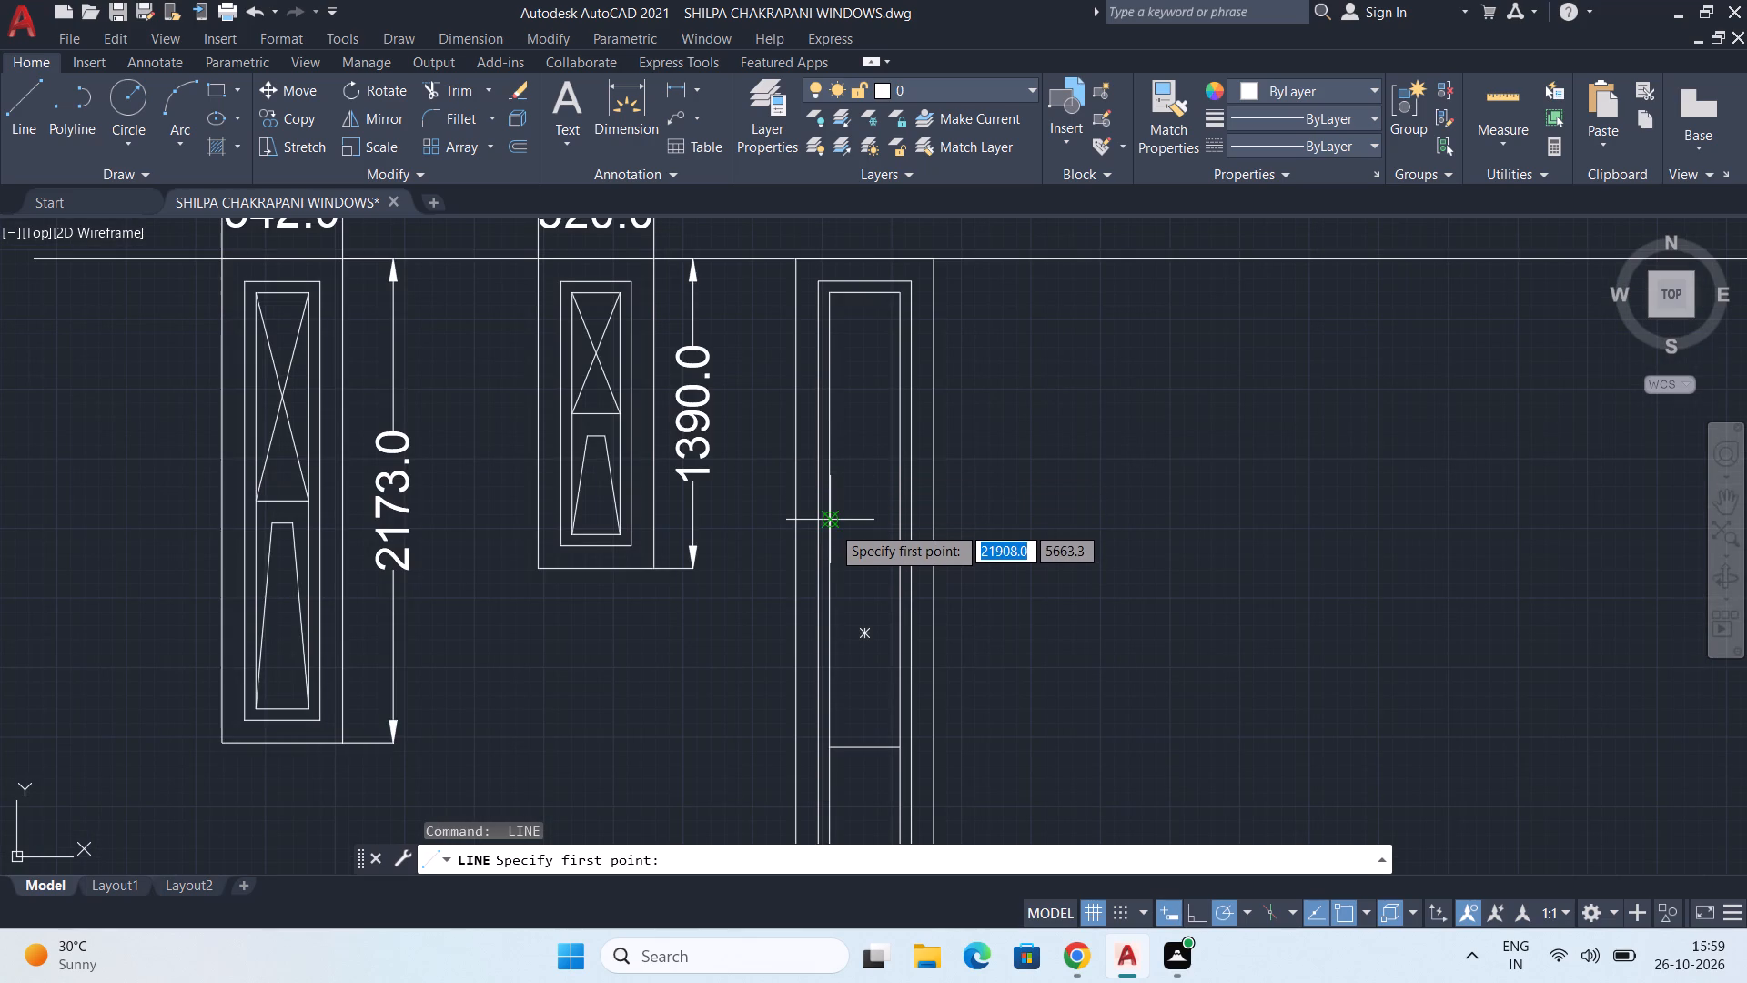
left_click(832, 518)
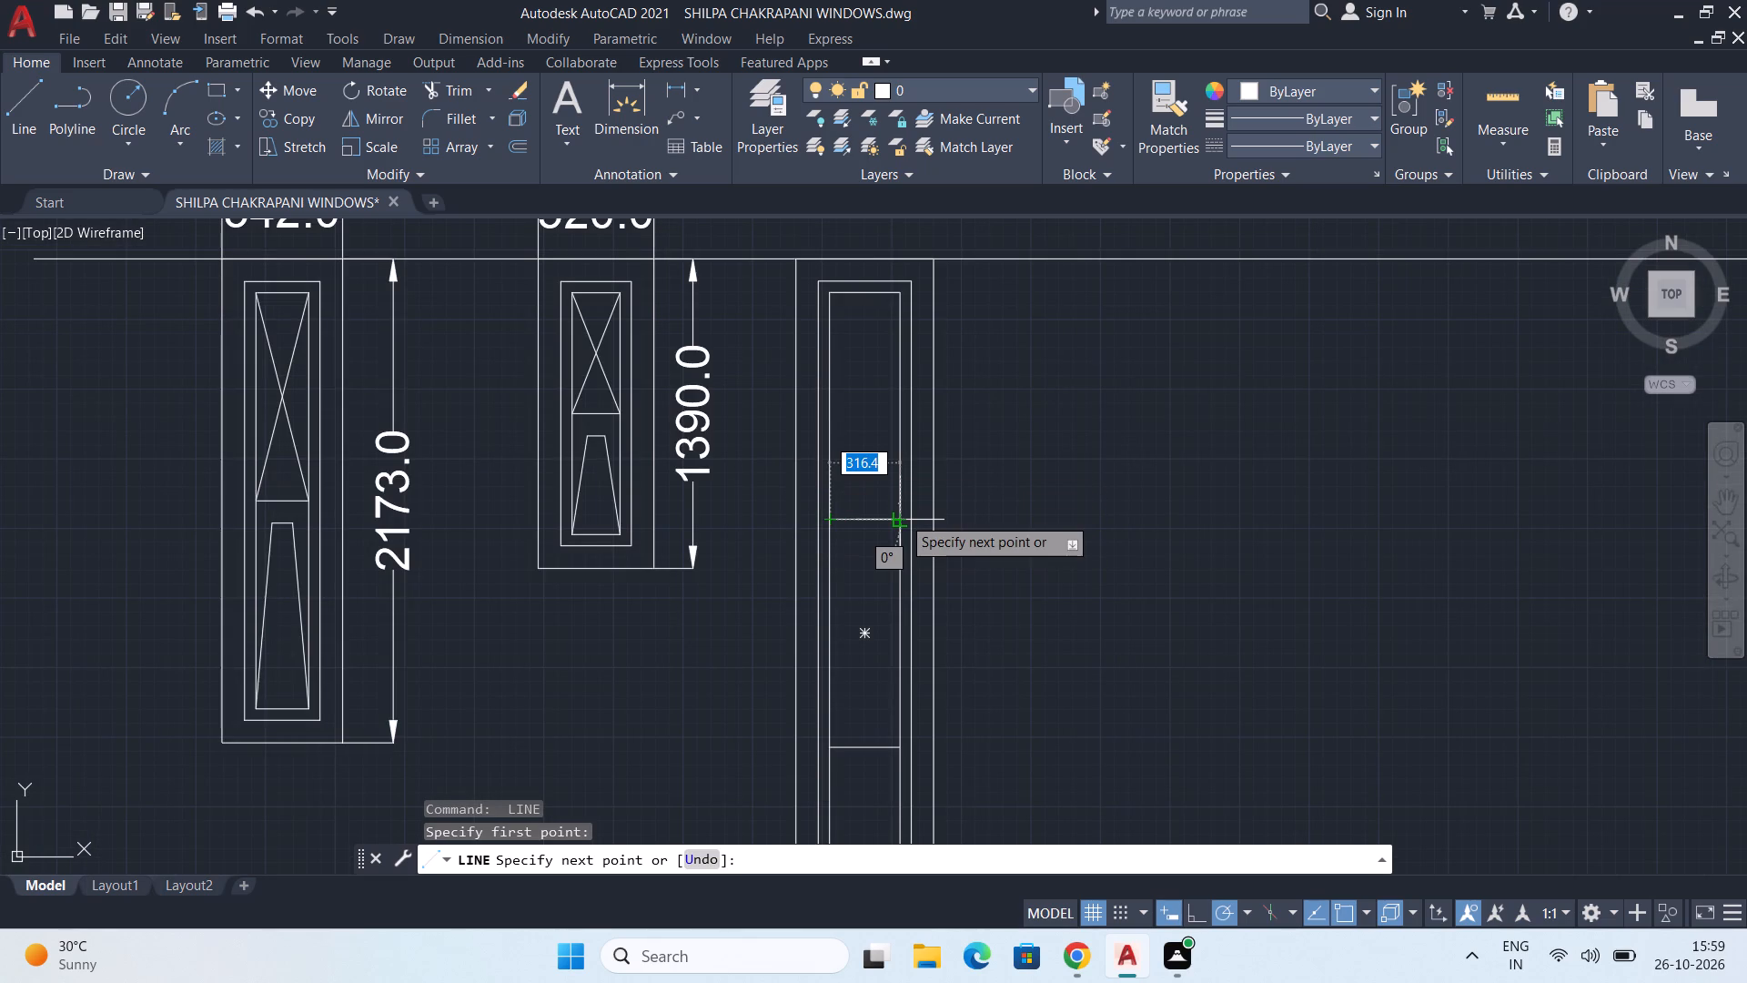
left_click(902, 516)
key("Escape")
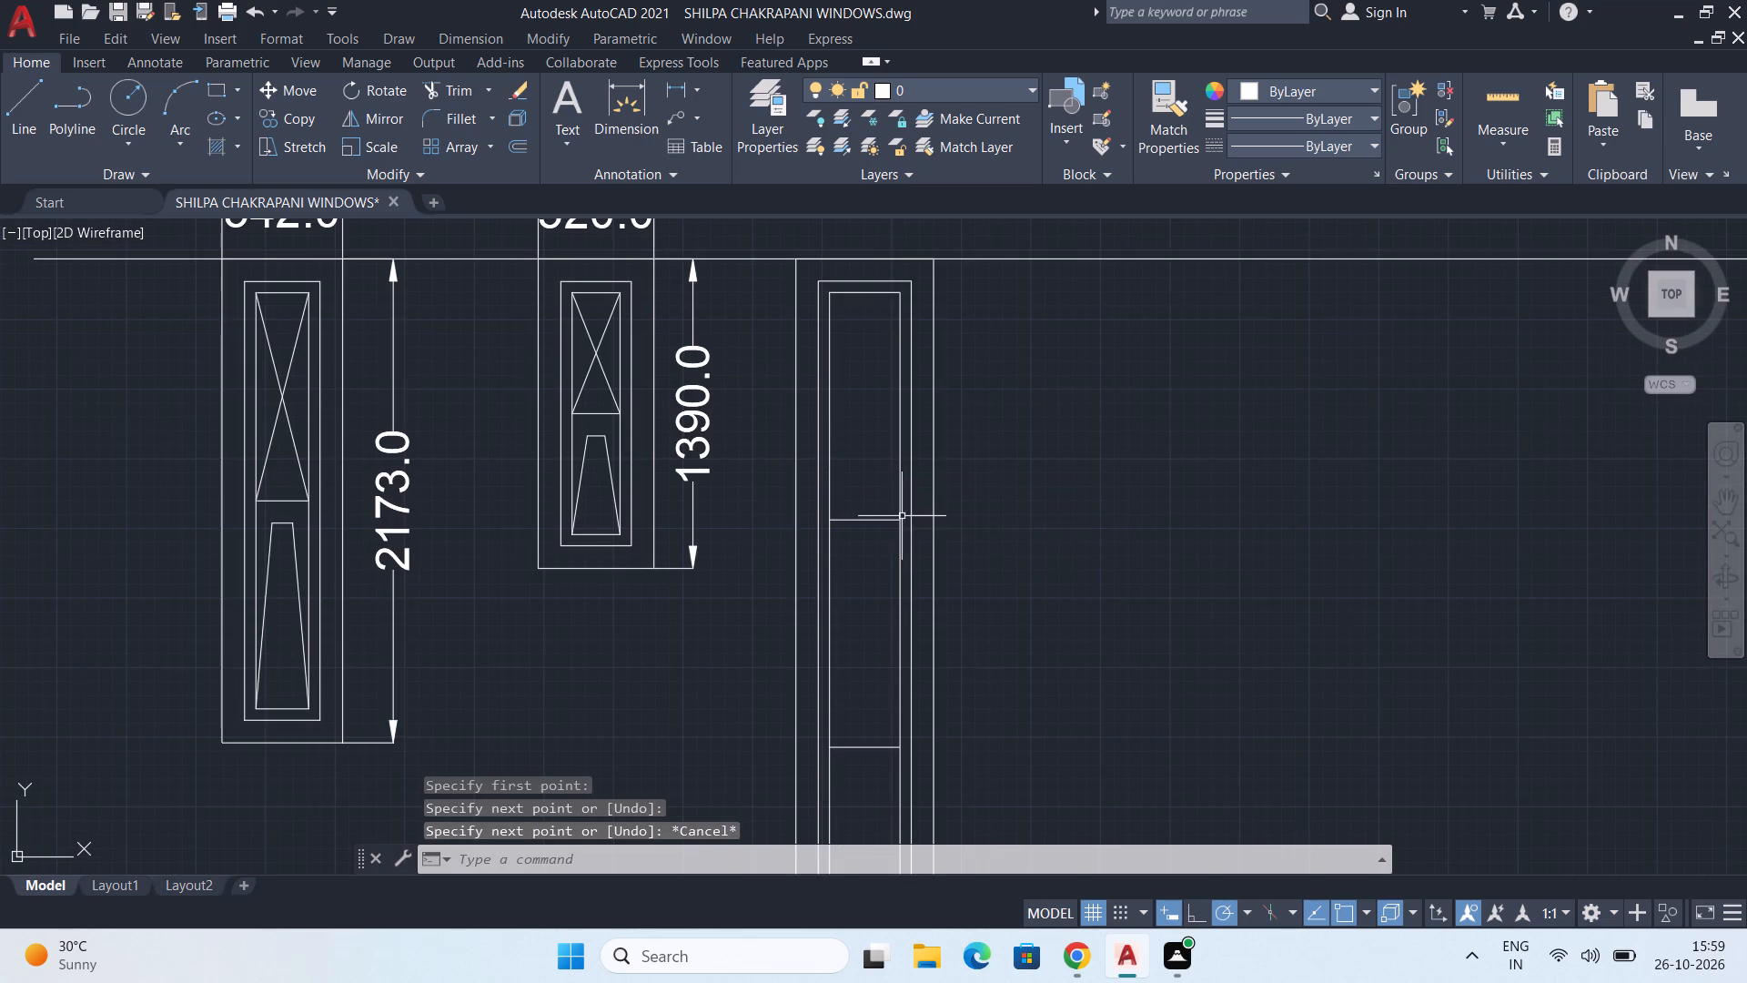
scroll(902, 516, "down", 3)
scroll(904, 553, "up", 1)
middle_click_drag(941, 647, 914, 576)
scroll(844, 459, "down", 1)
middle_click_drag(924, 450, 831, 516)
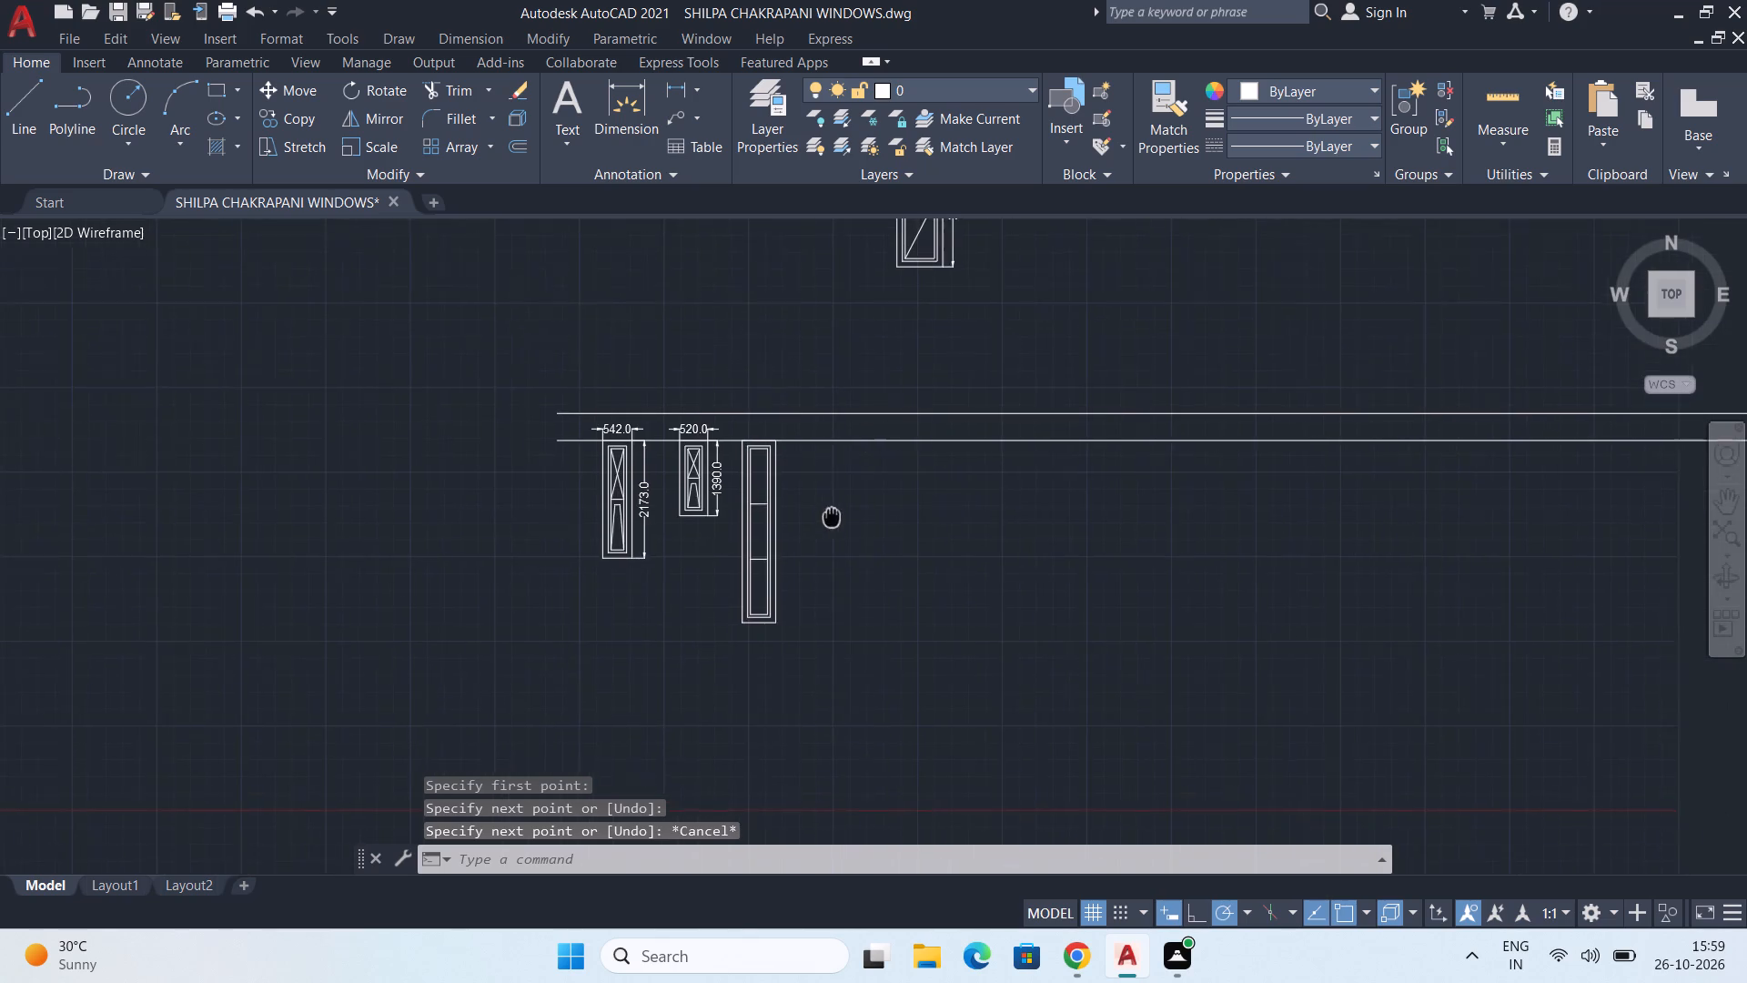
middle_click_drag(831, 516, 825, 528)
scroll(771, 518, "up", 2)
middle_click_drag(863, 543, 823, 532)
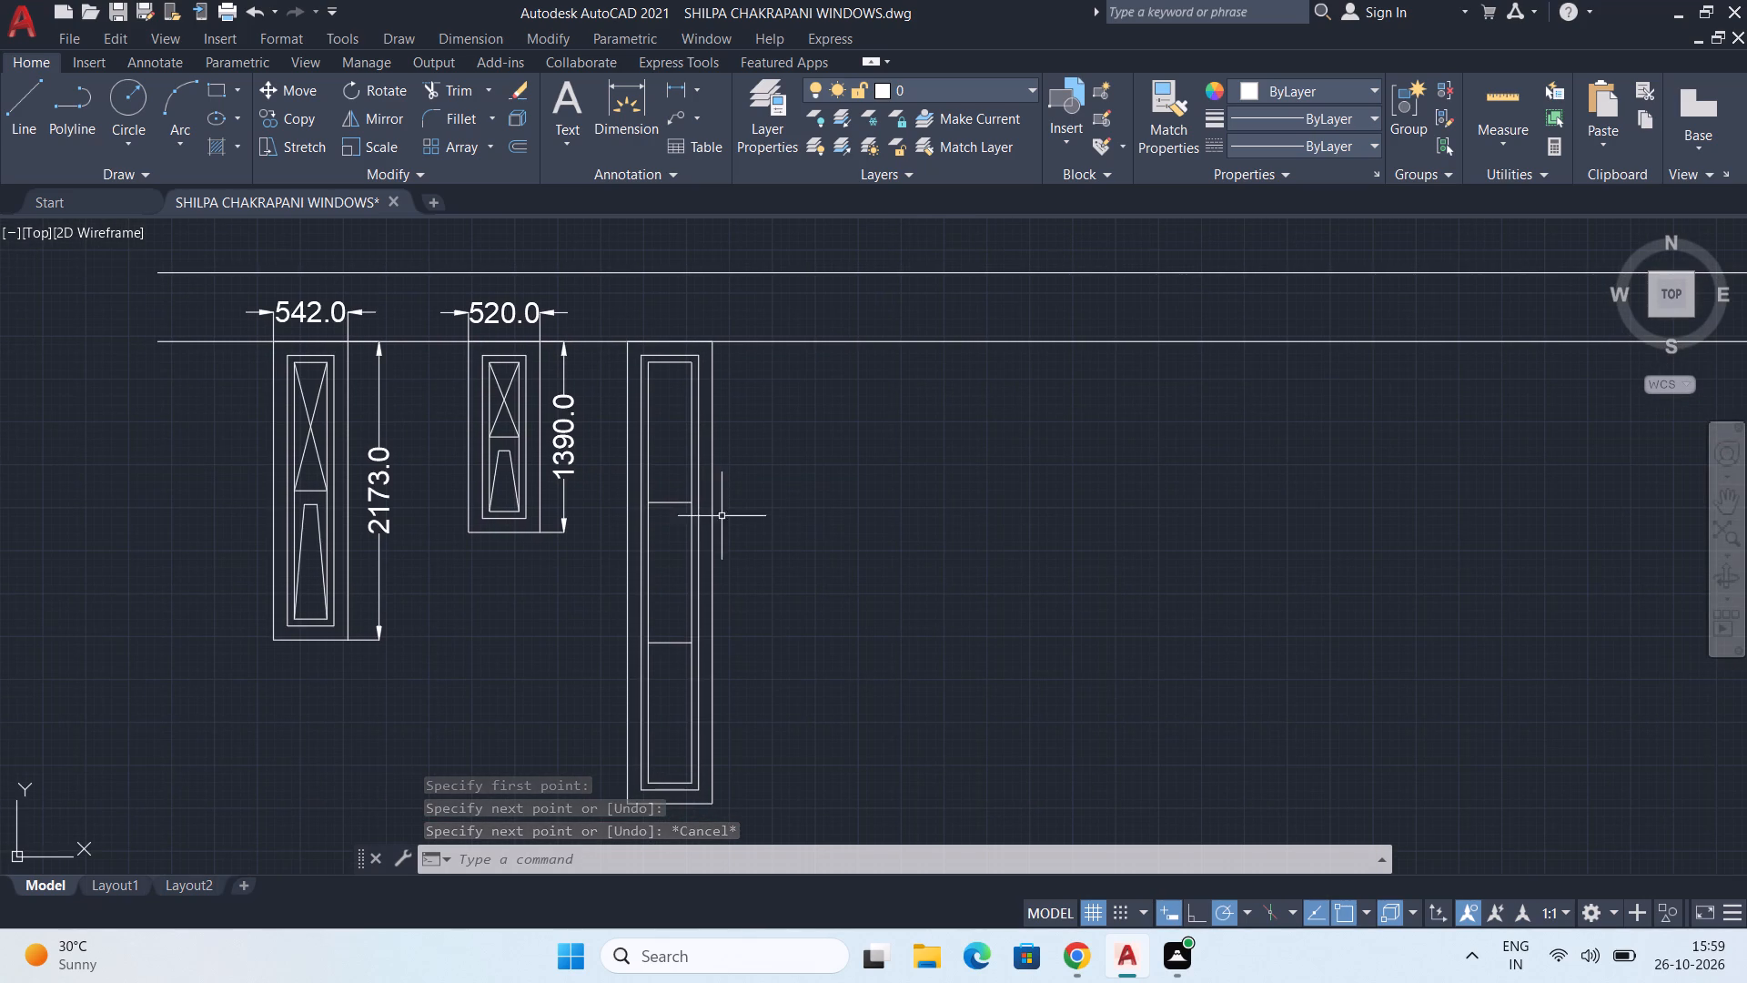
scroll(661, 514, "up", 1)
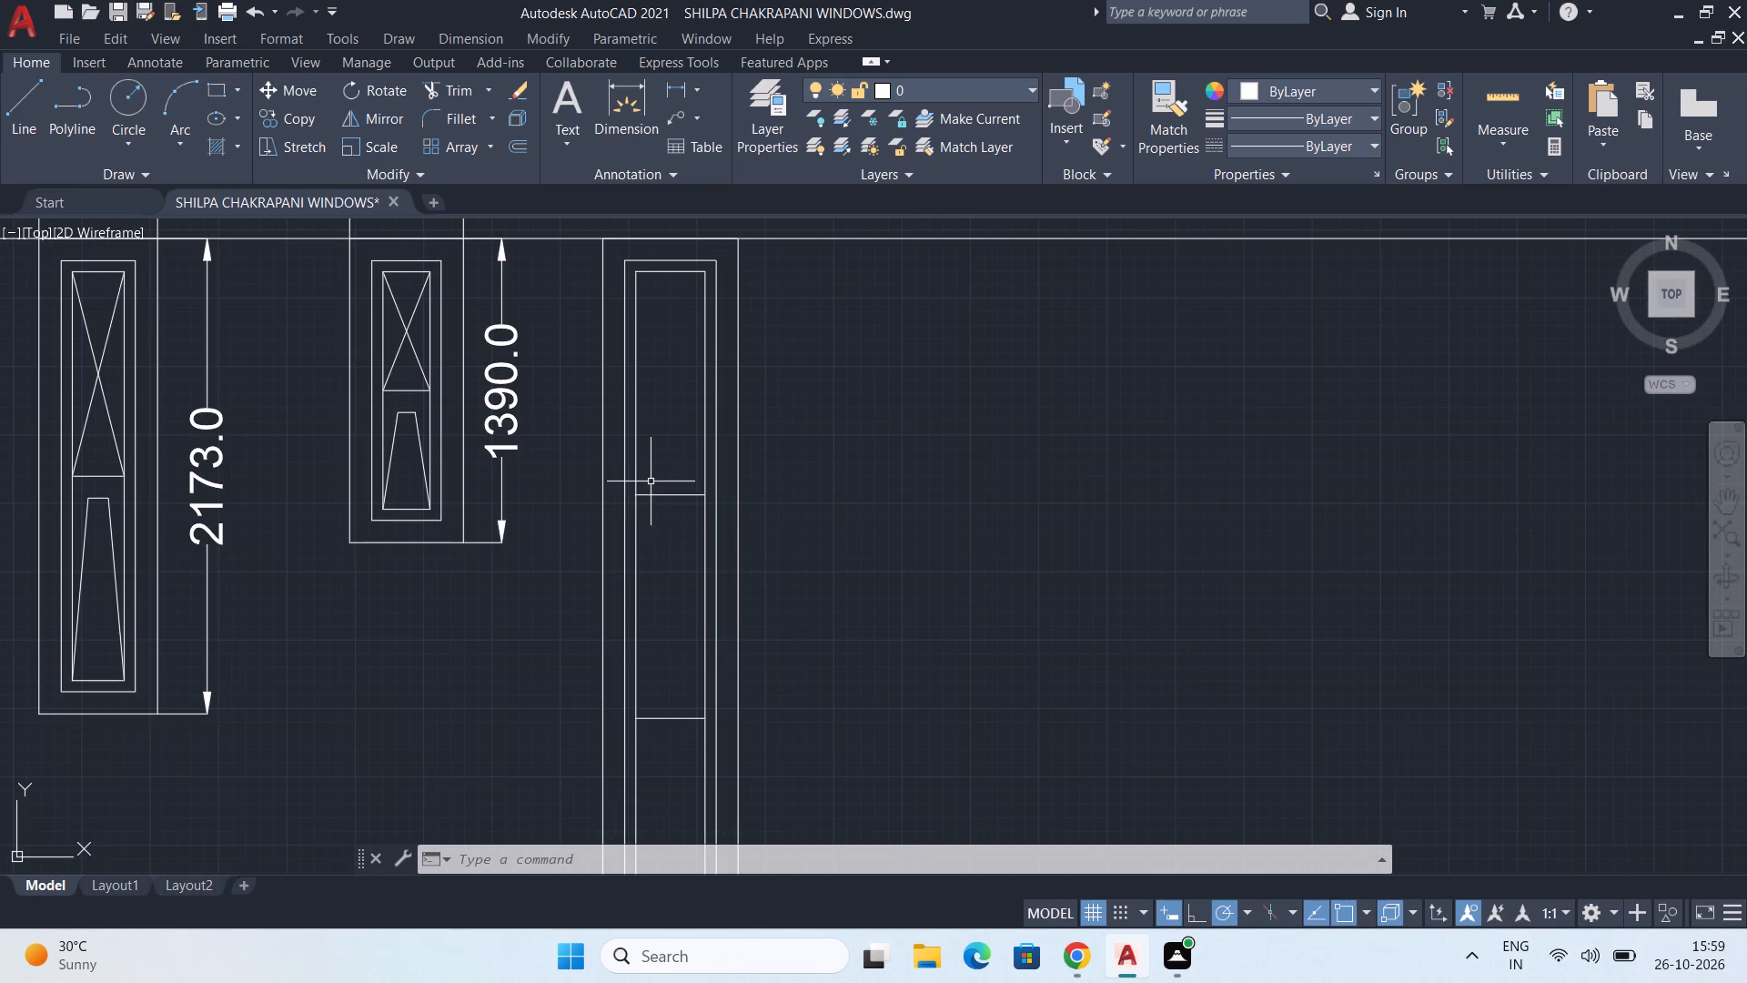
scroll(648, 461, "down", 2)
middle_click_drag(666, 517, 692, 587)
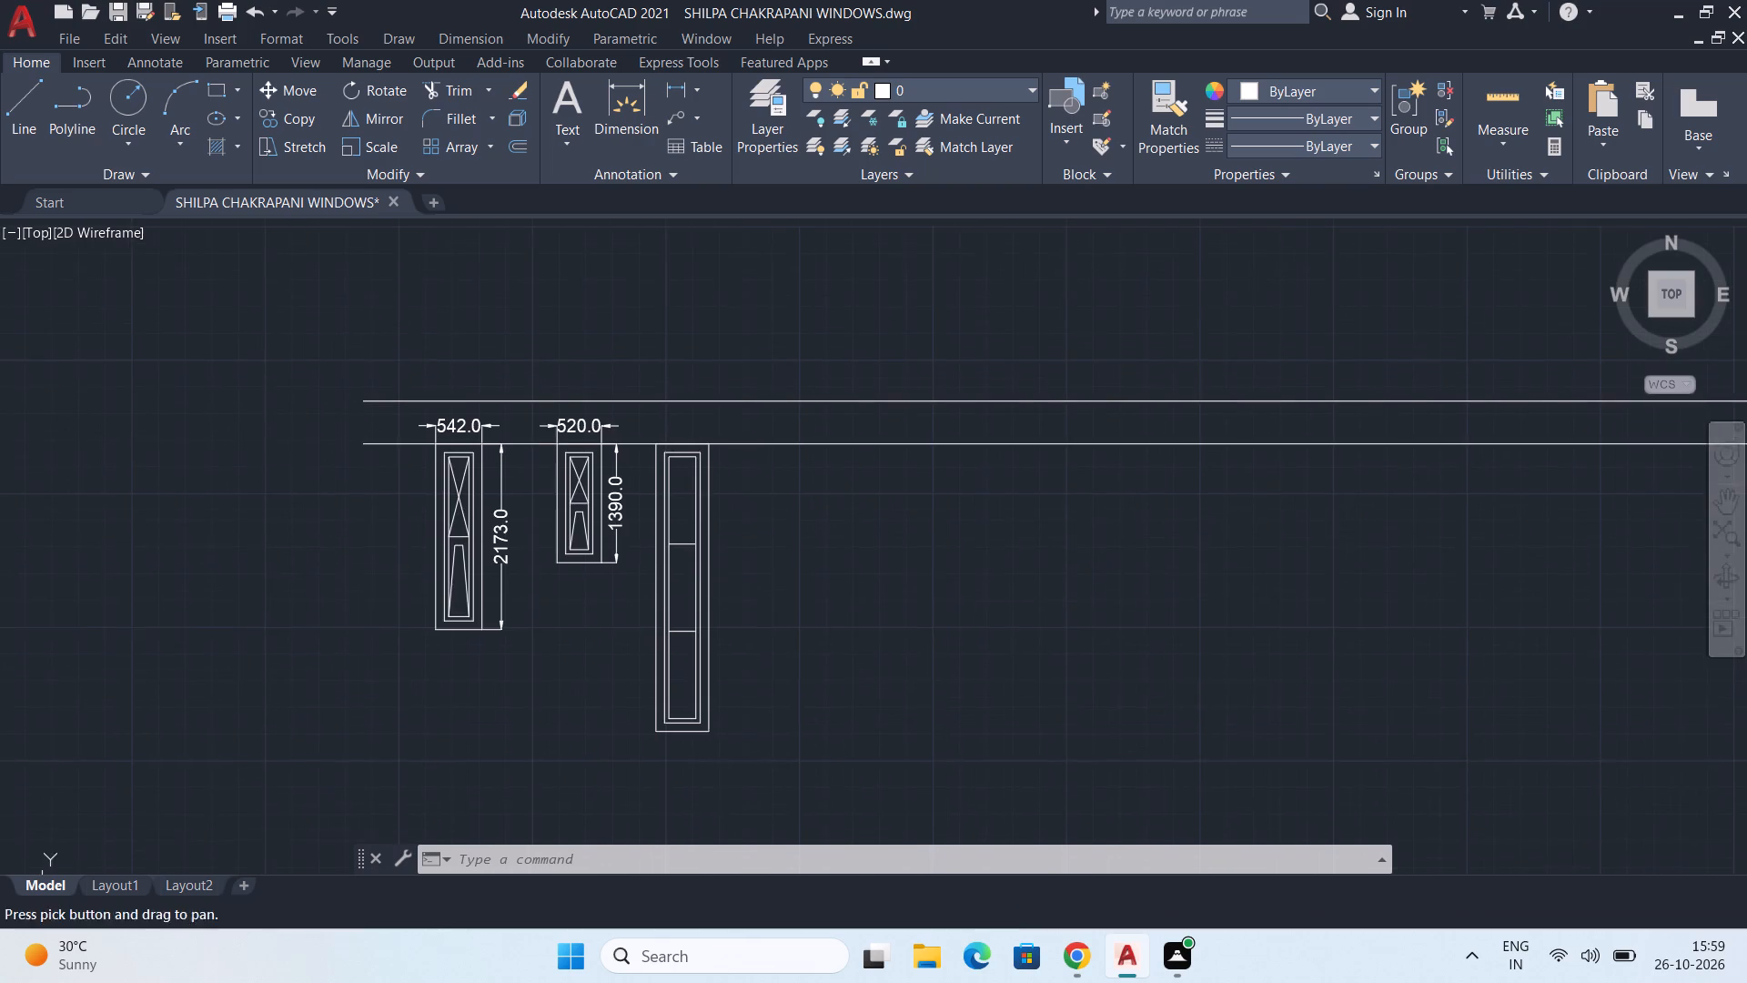
Draw two crossing diagonal lines between opposite corners of the third window's top panel.
scroll(675, 502, "up", 1)
middle_click_drag(722, 534, 646, 518)
key("l")
key("Return")
scroll(591, 443, "up", 2)
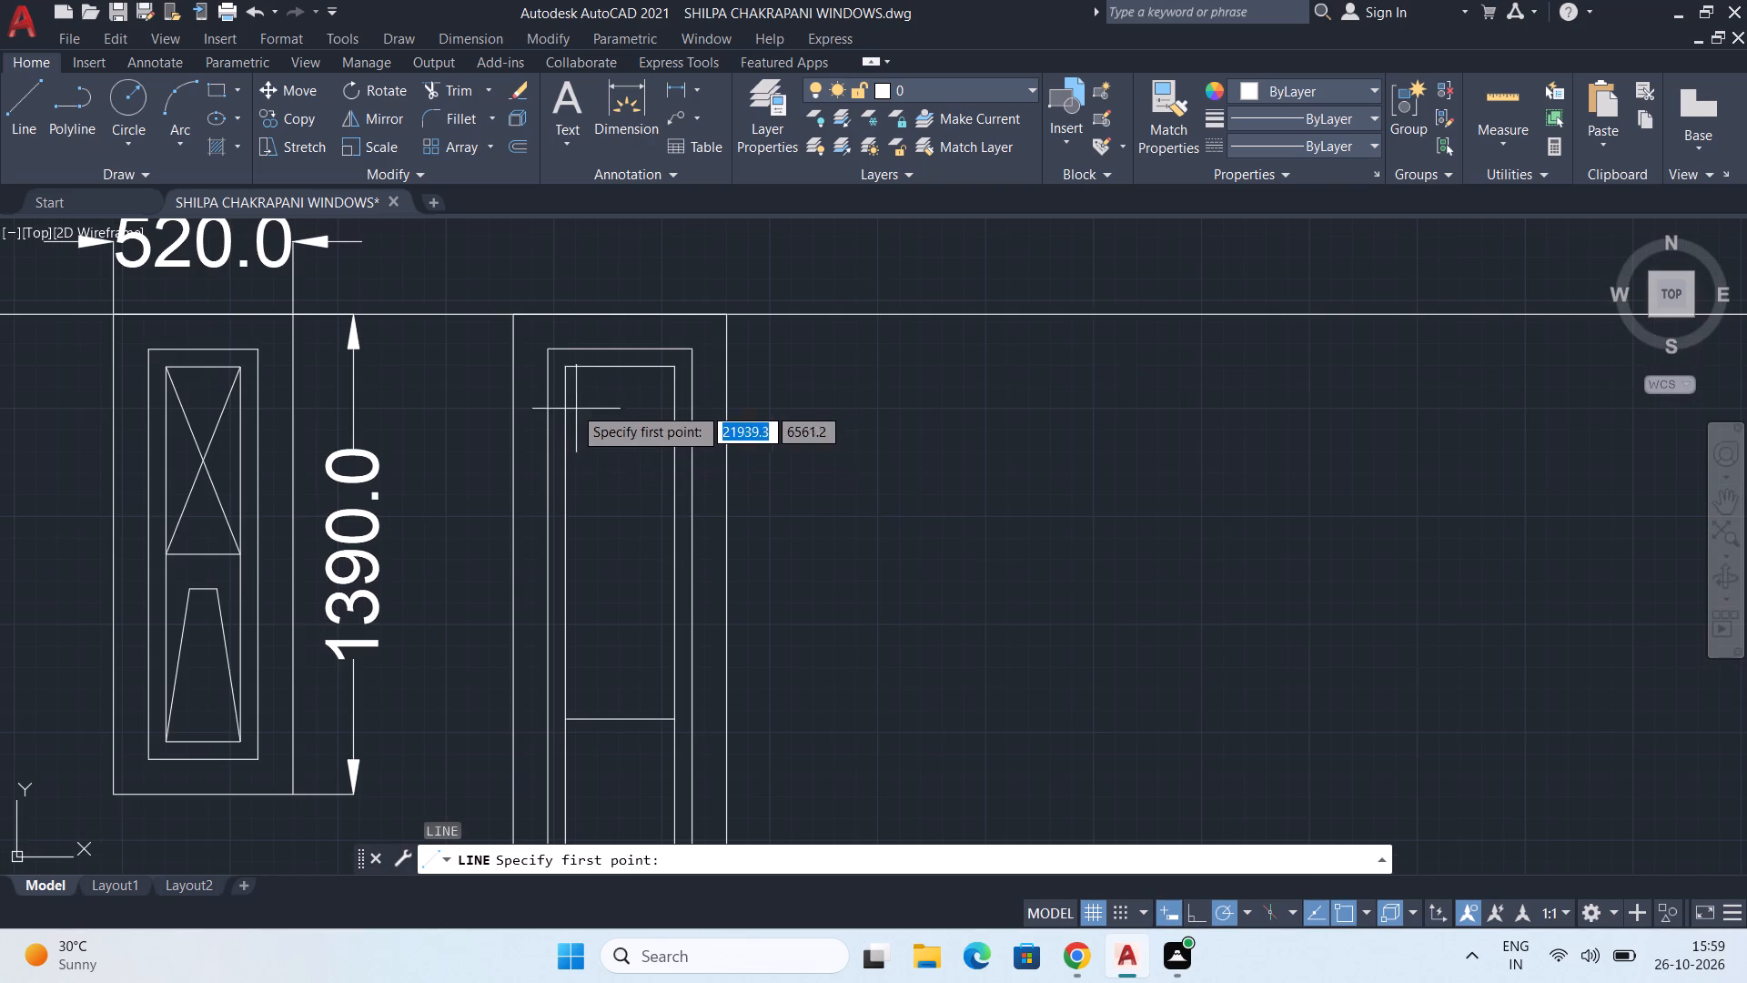
left_click(568, 367)
middle_click_drag(689, 662, 699, 614)
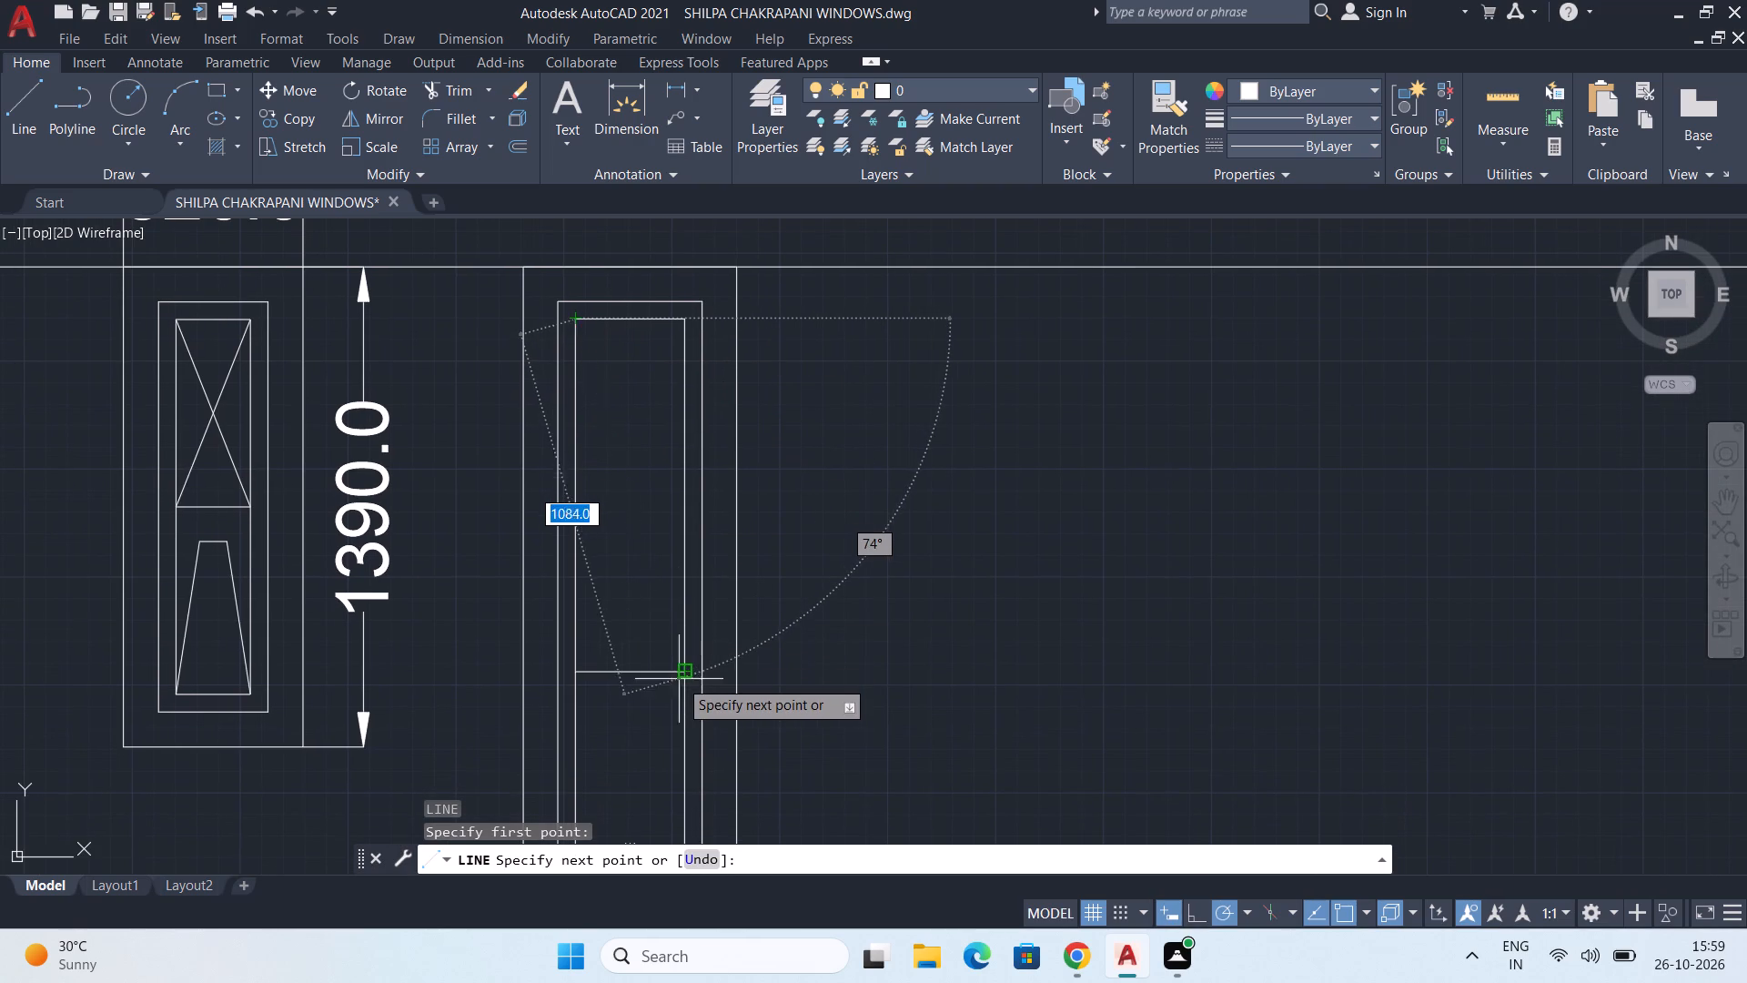
left_click(679, 677)
key("Escape")
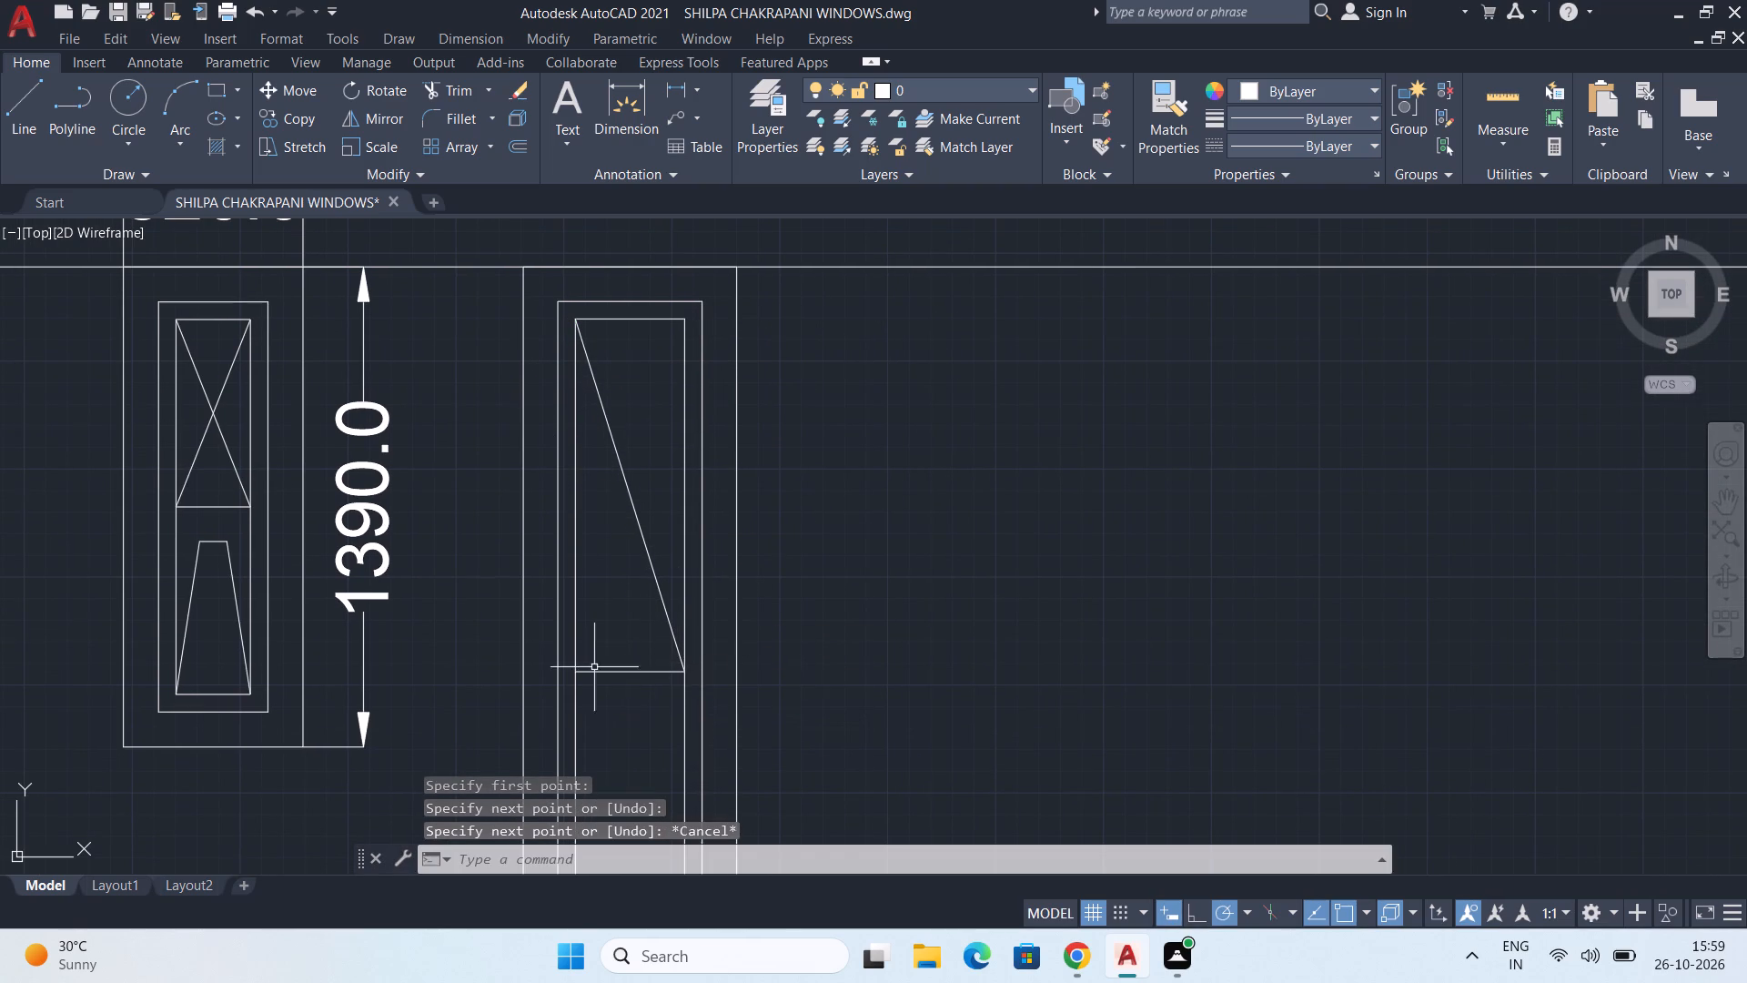
key("space")
left_click(571, 670)
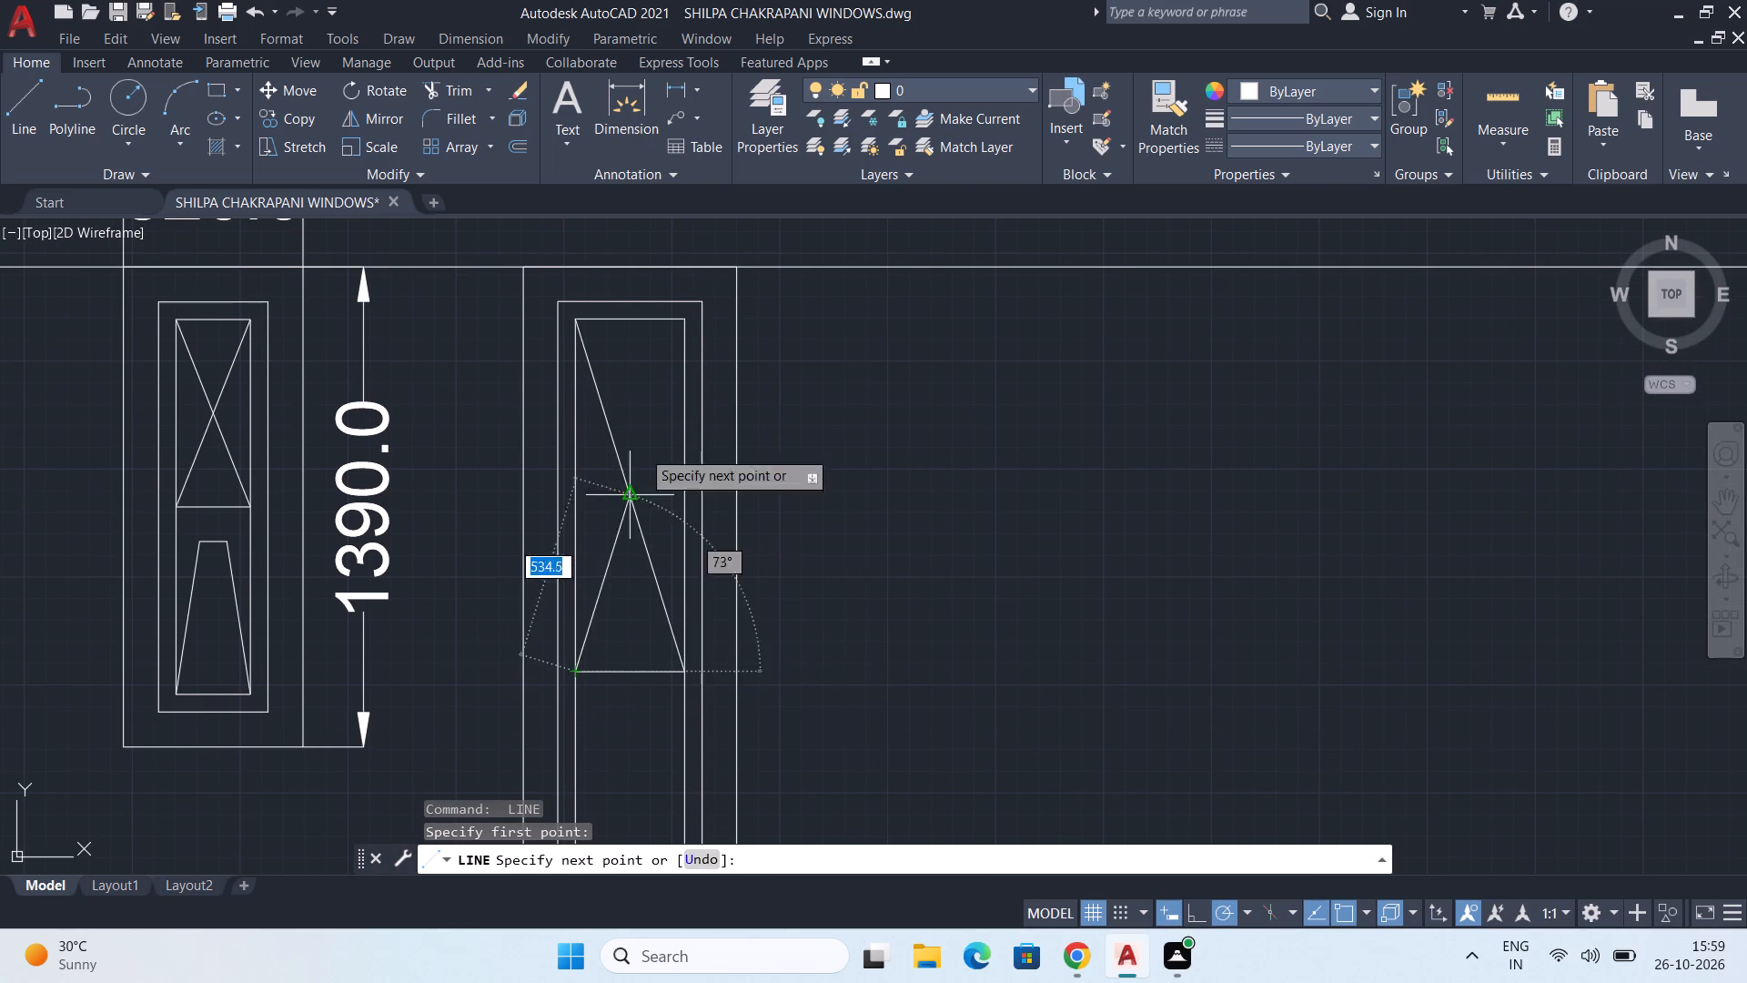
left_click(680, 314)
key("Escape")
Draw two crossing diagonal lines between opposite corners of the third window's bottom panel.
scroll(694, 475, "down", 3)
middle_click_drag(705, 660, 705, 601)
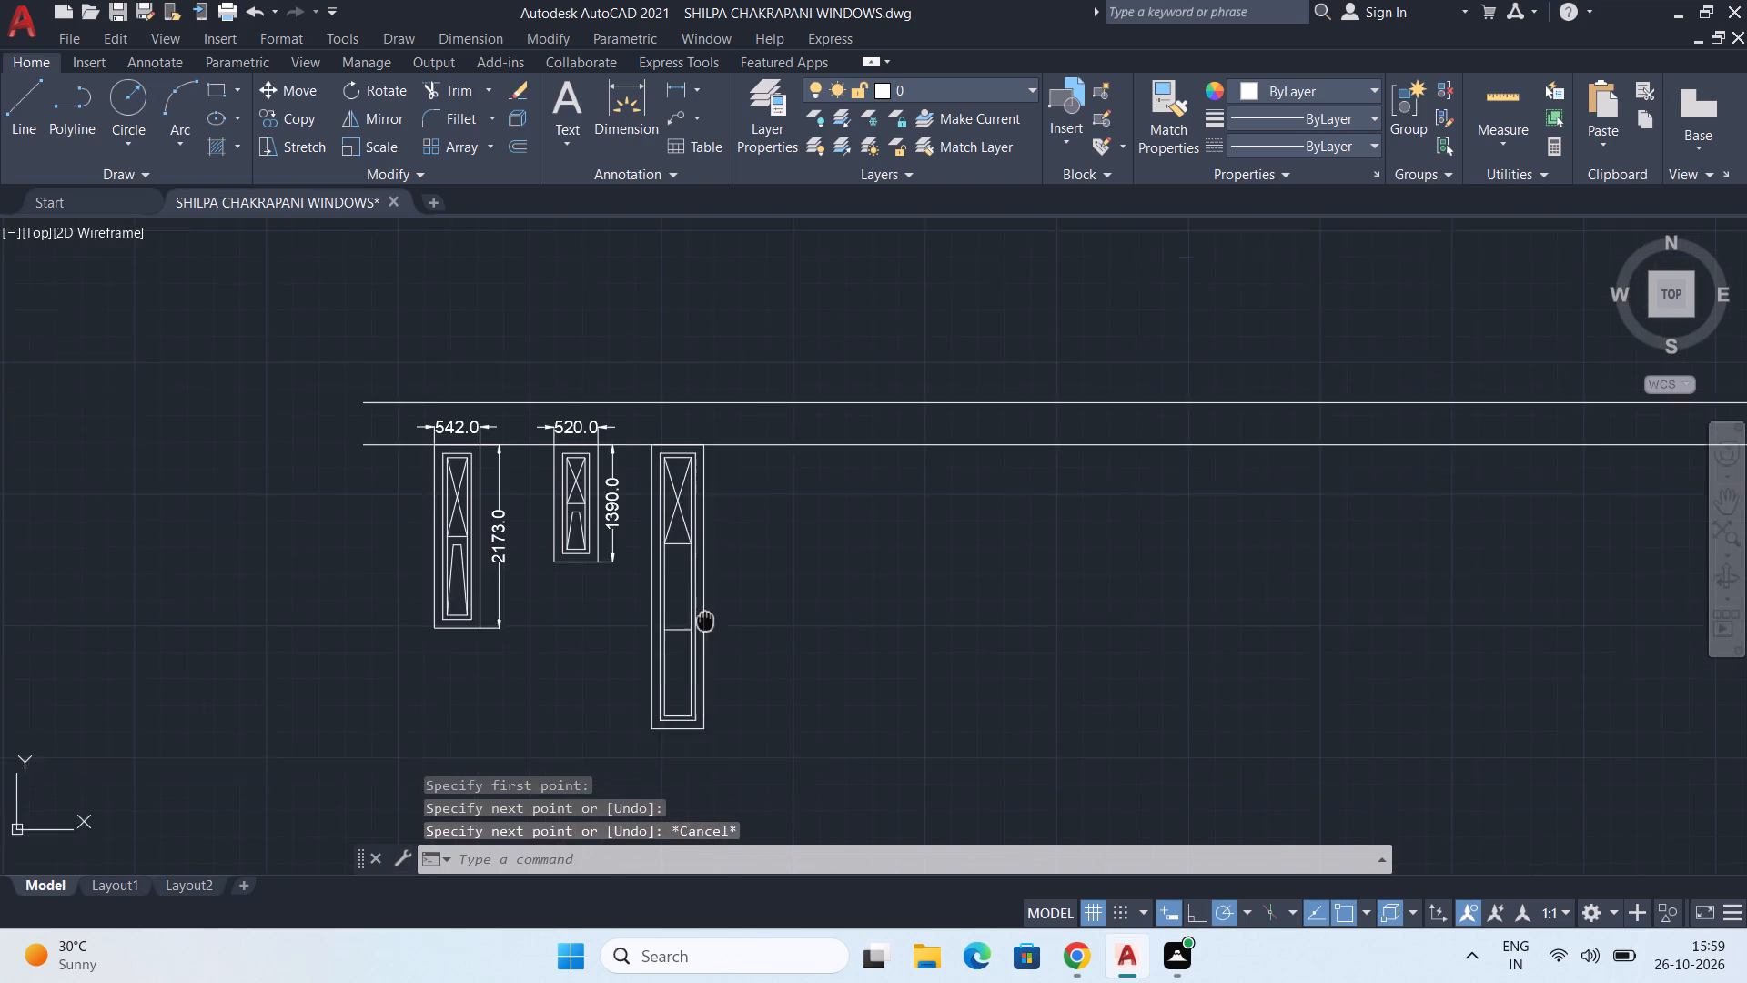
middle_click_drag(705, 601, 672, 429)
key("space")
scroll(639, 448, "up", 2)
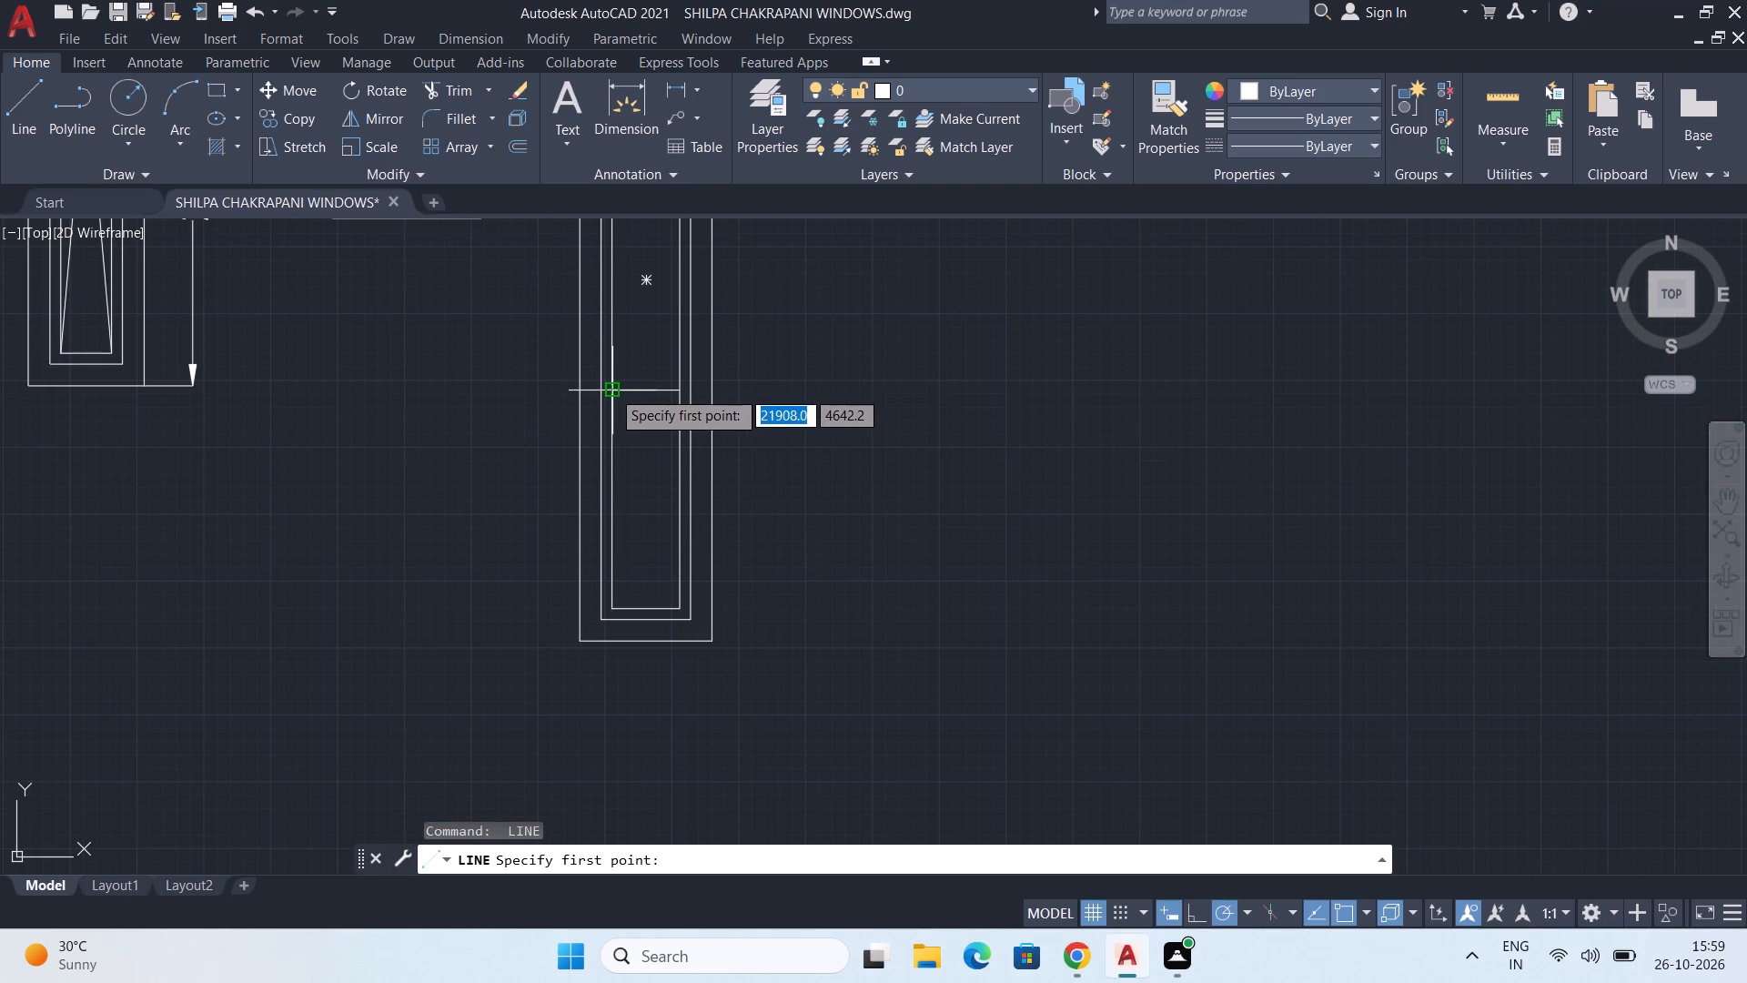
left_click(612, 390)
left_click(675, 613)
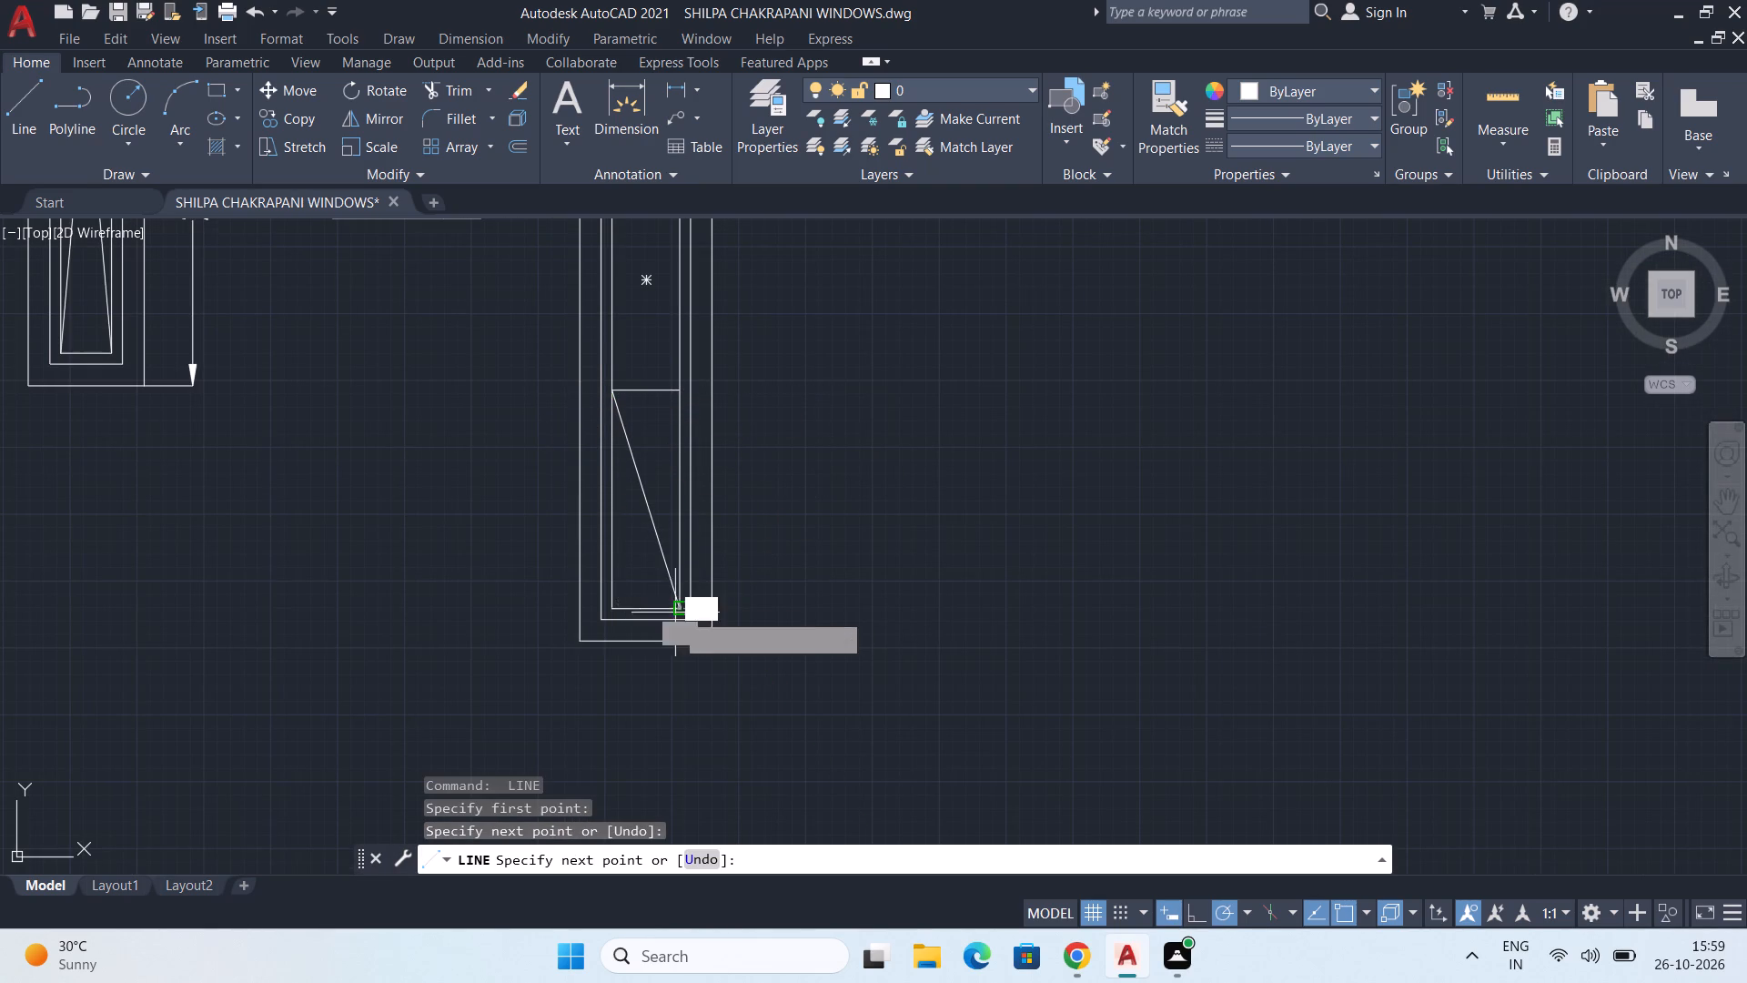
key("Escape")
key("space")
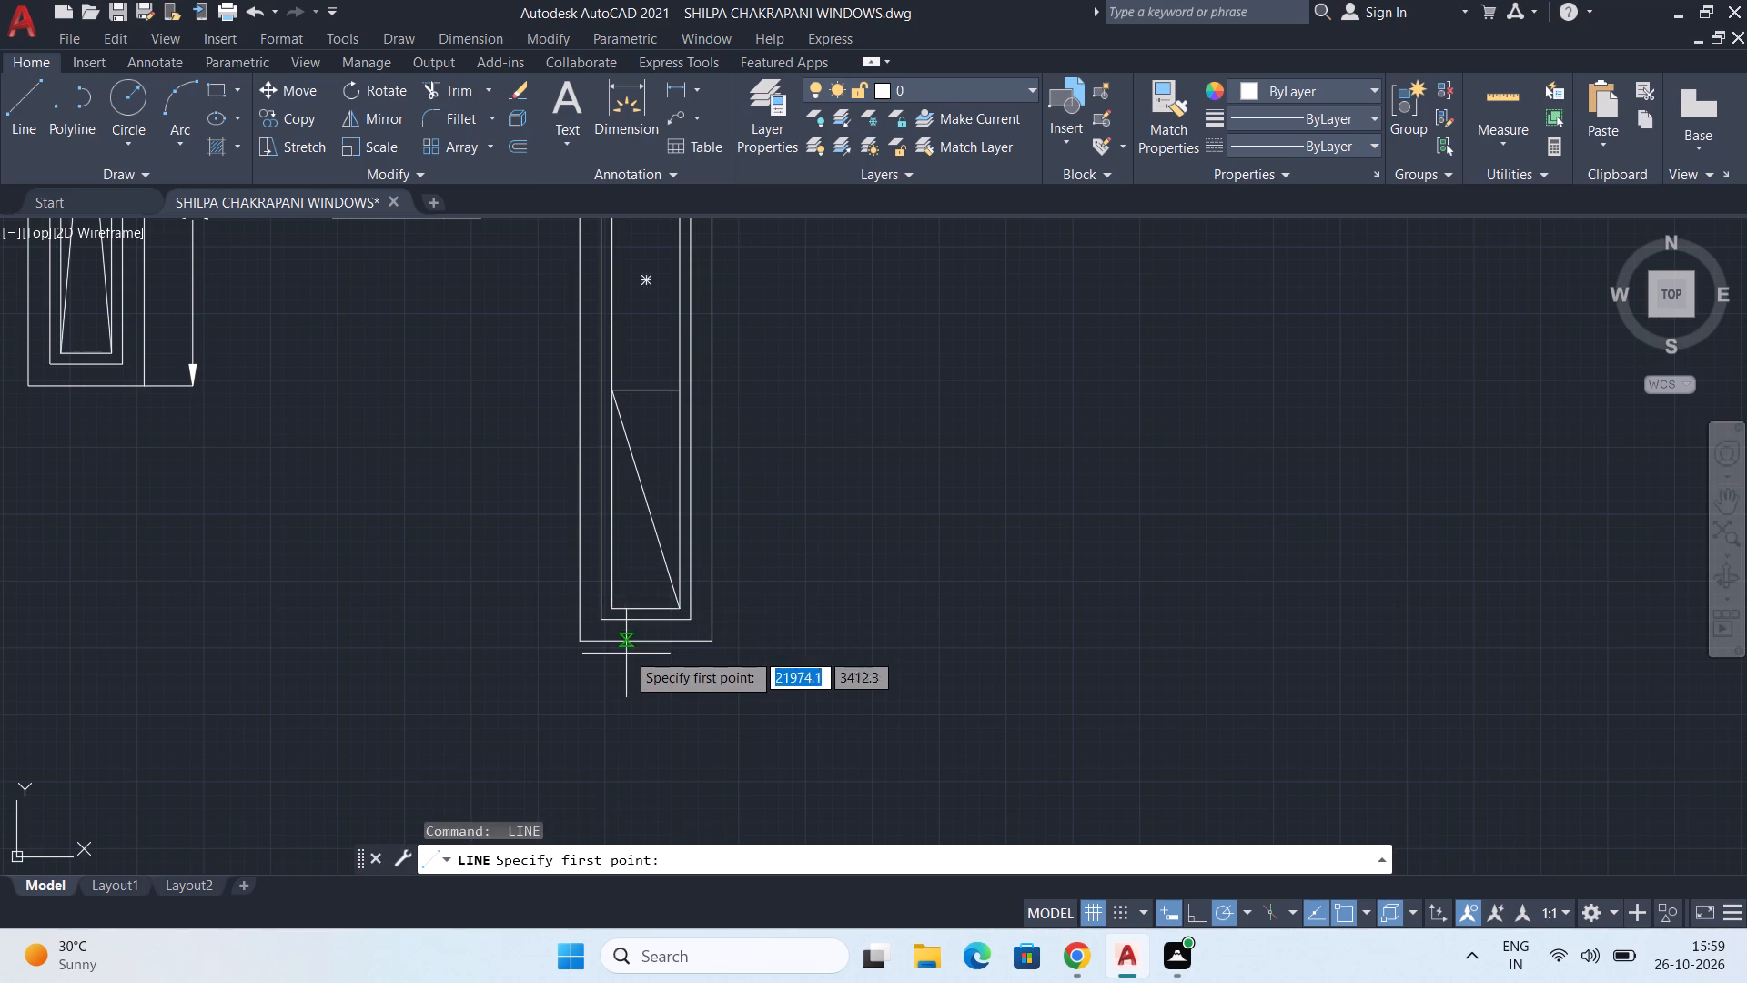
scroll(627, 645, "up", 2)
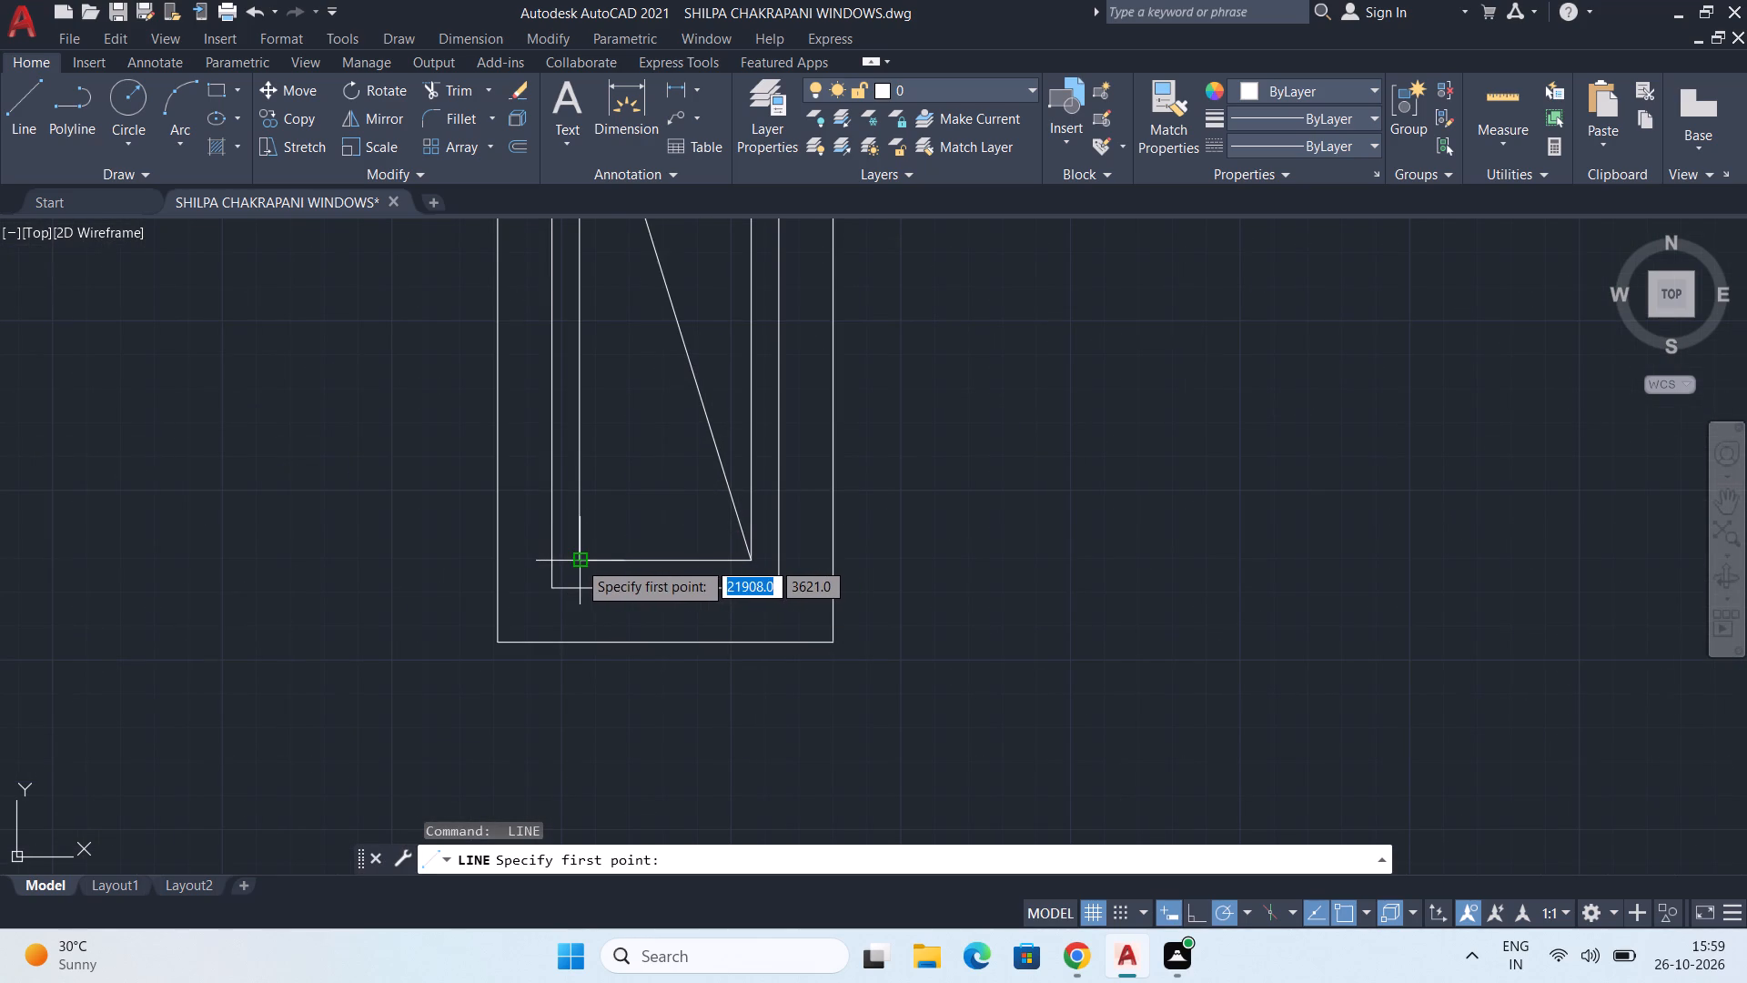
left_click(578, 561)
scroll(654, 306, "down", 1)
middle_click_drag(656, 304, 713, 616)
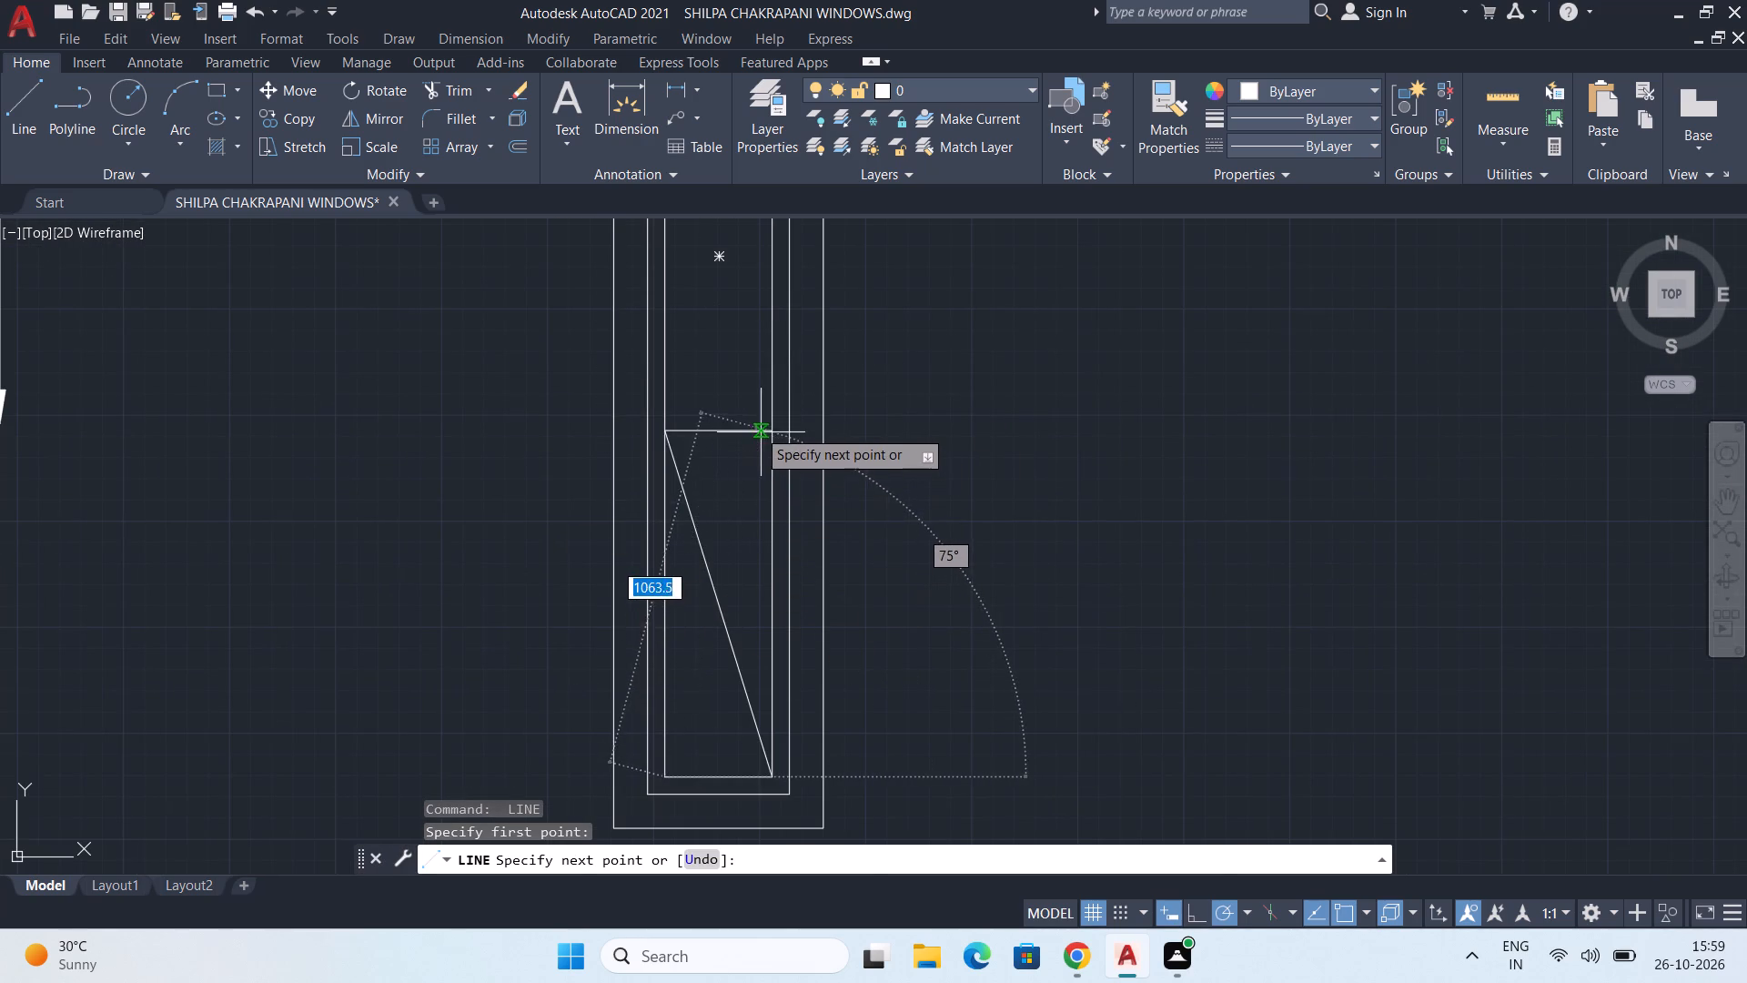
left_click(769, 431)
key("Escape")
Add a linear dimension for the third window's outer width, placed above it in line with the neighbouring width dimensions.
scroll(765, 434, "down", 2)
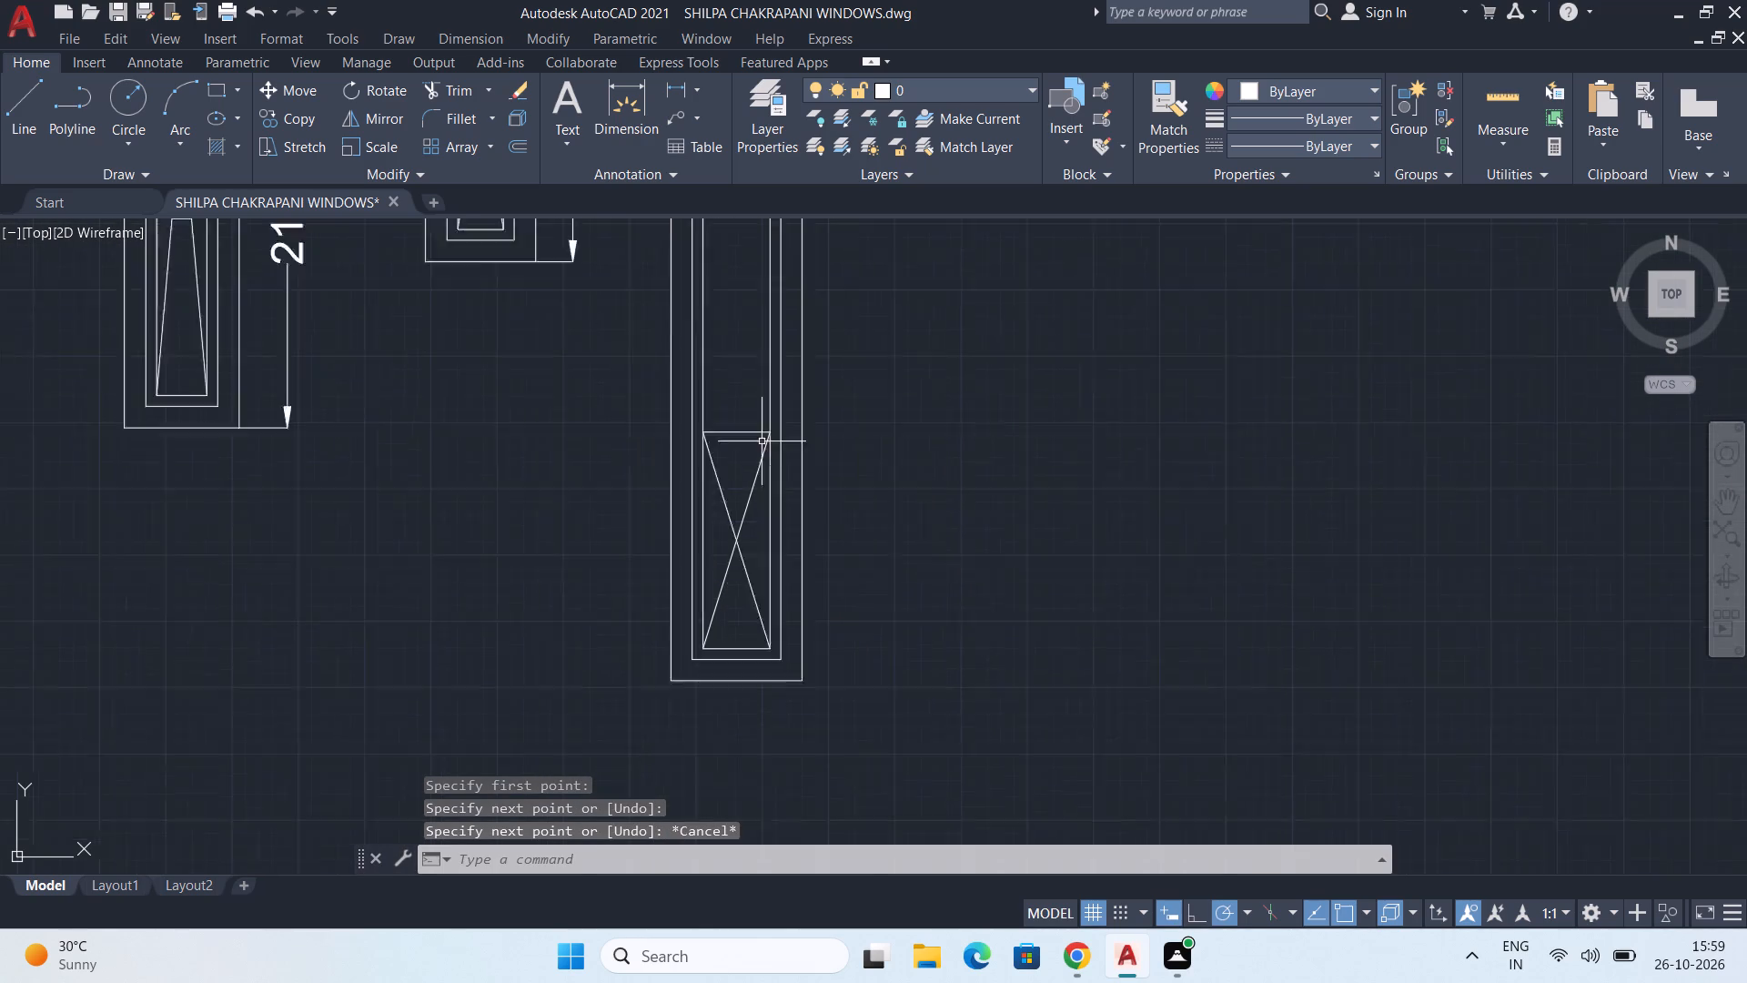
scroll(759, 448, "down", 1)
middle_click_drag(762, 455, 755, 494)
left_click(672, 94)
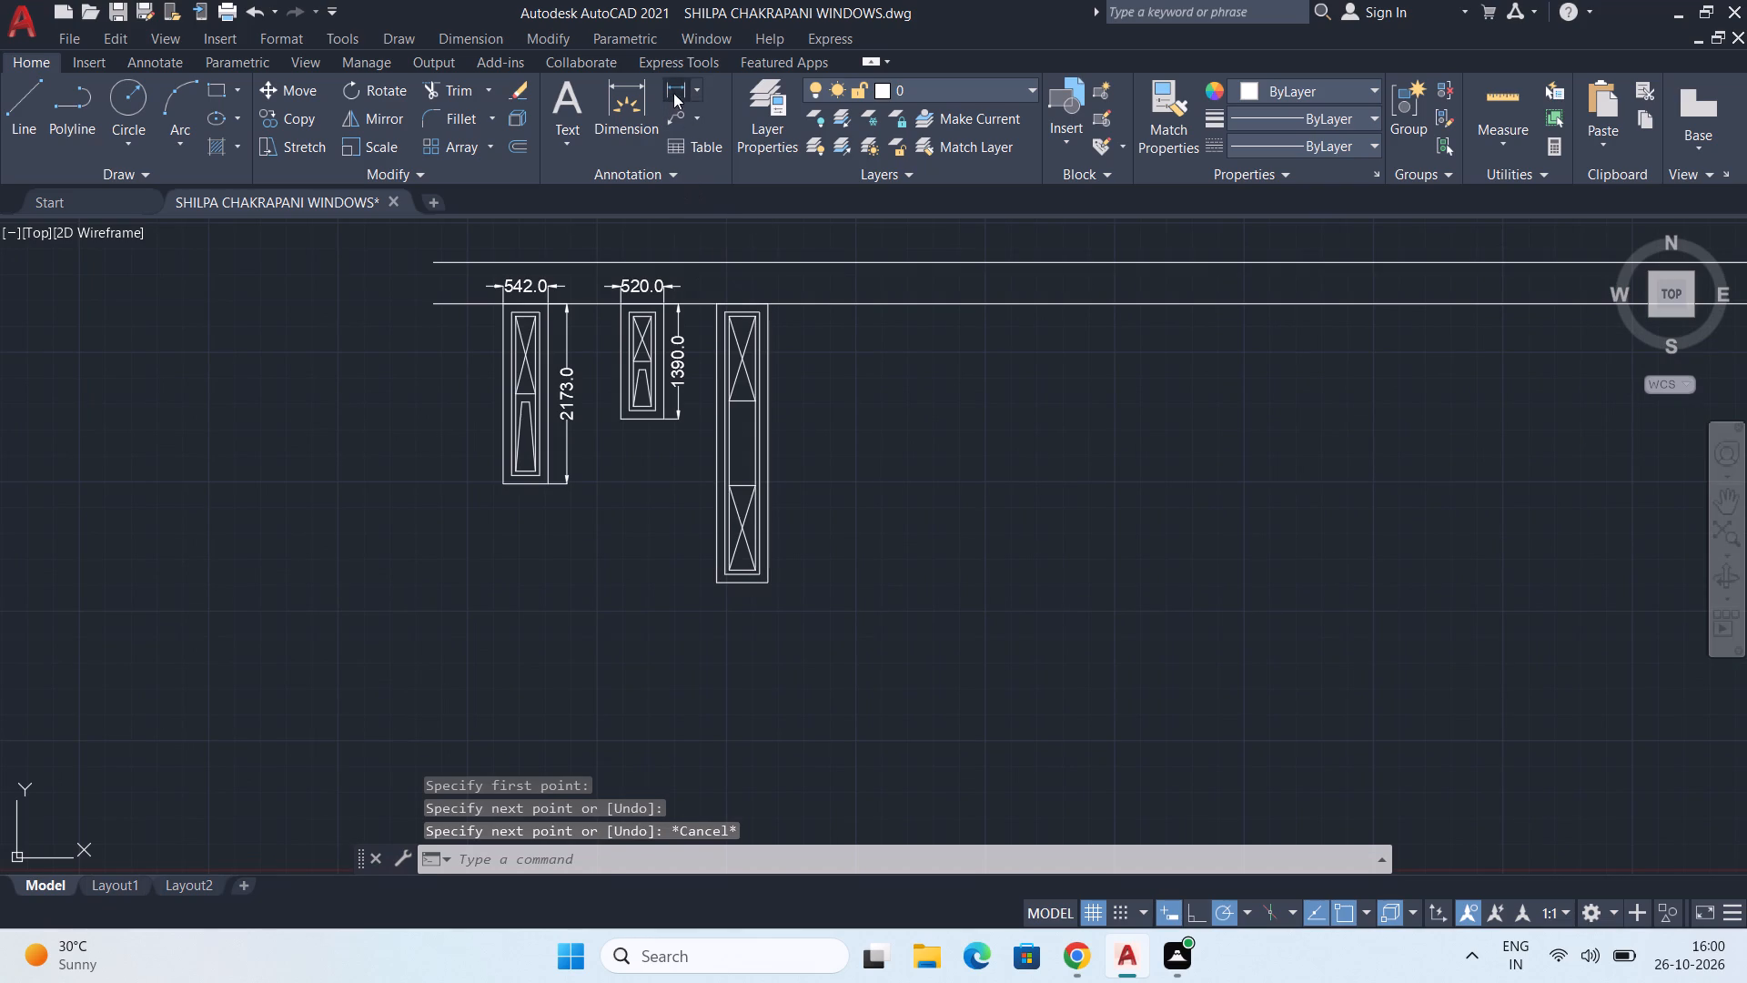
scroll(794, 329, "up", 2)
middle_click_drag(672, 307, 689, 450)
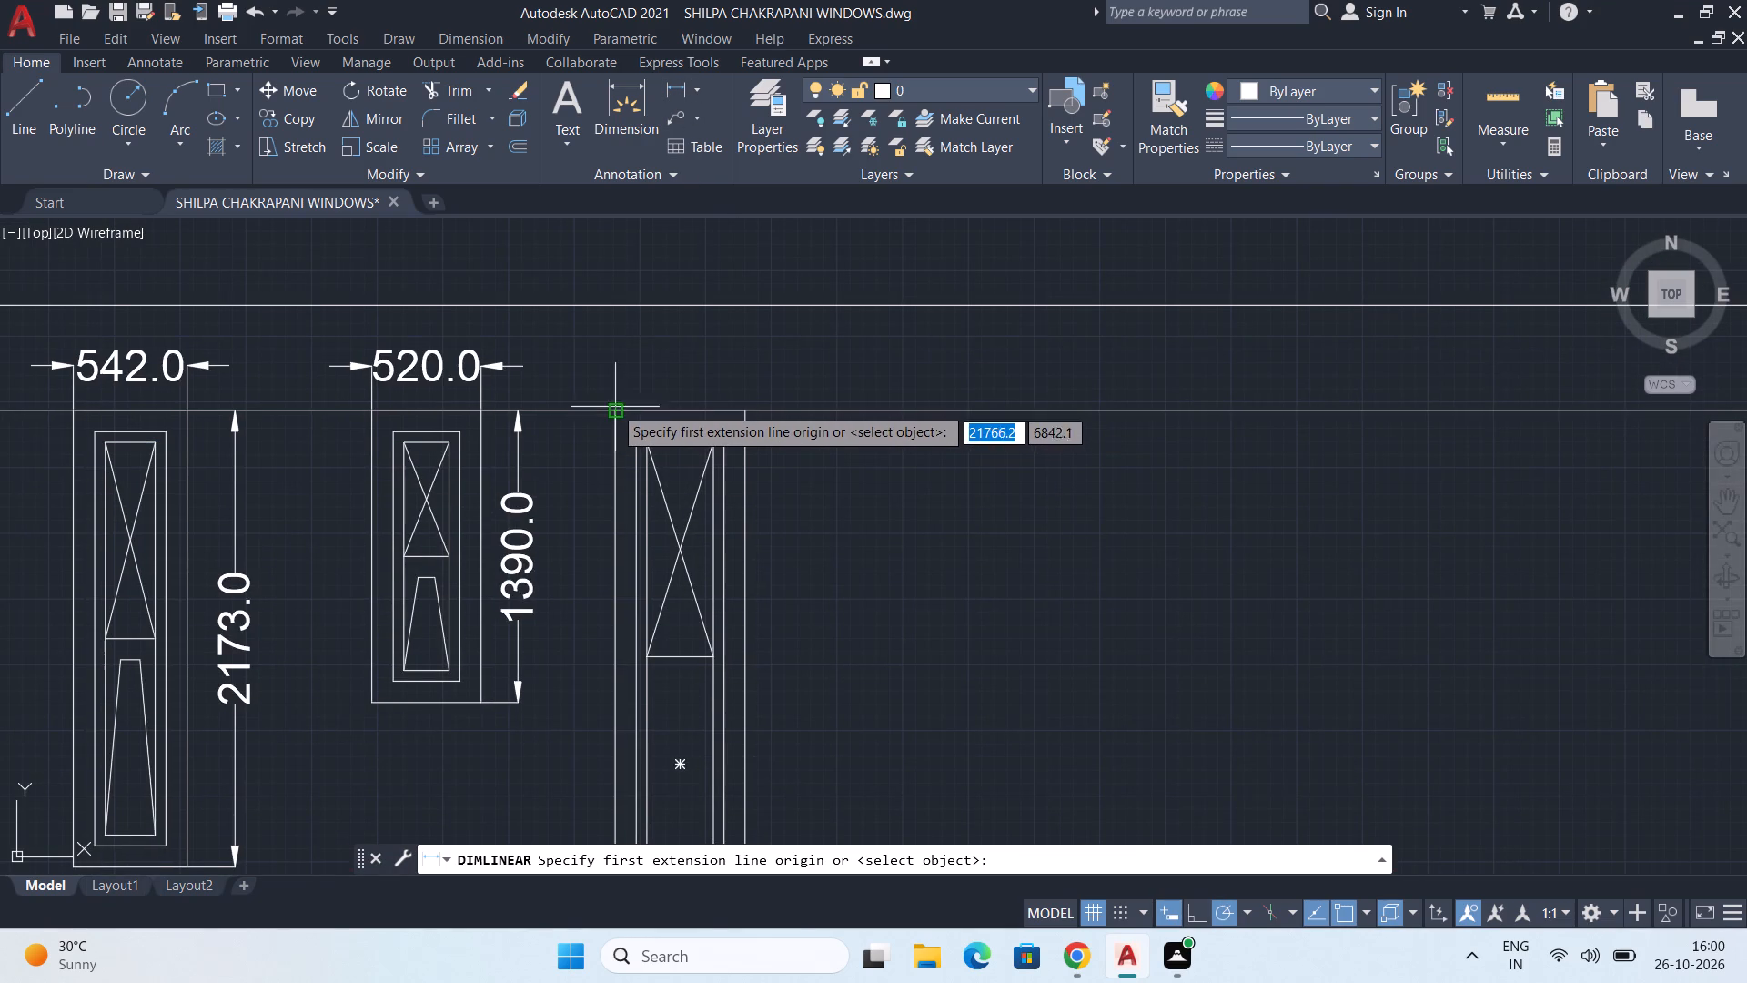
left_click(615, 410)
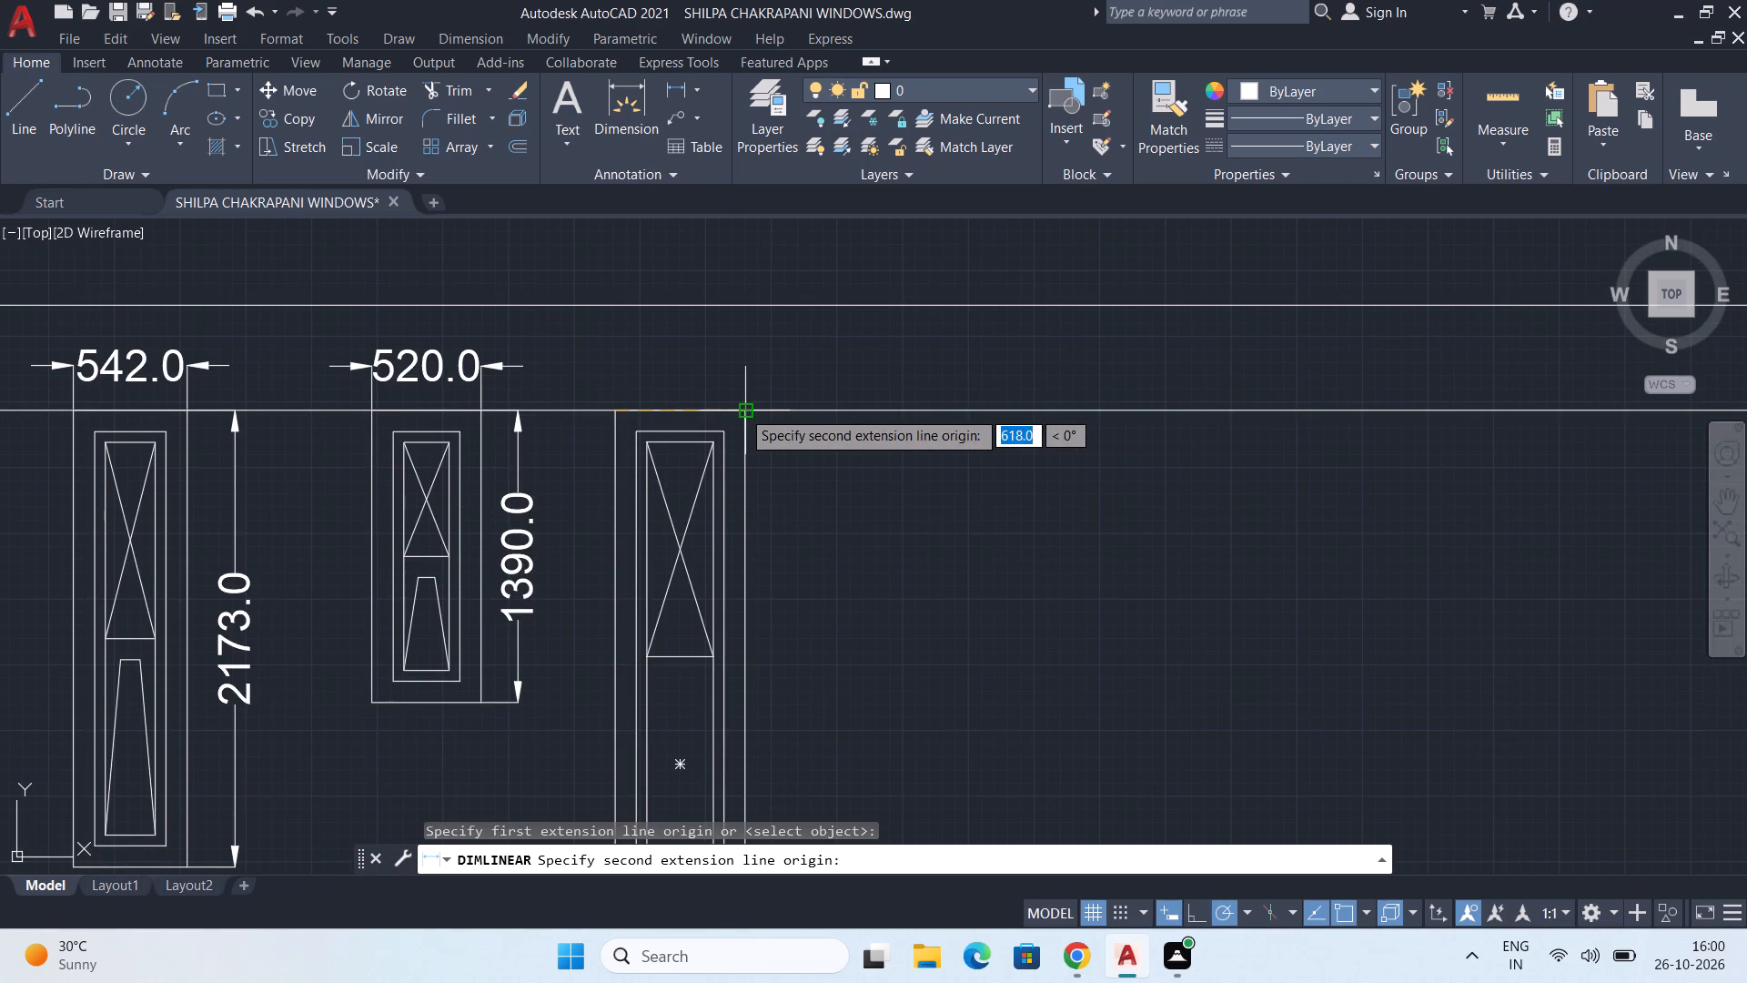
left_click(746, 410)
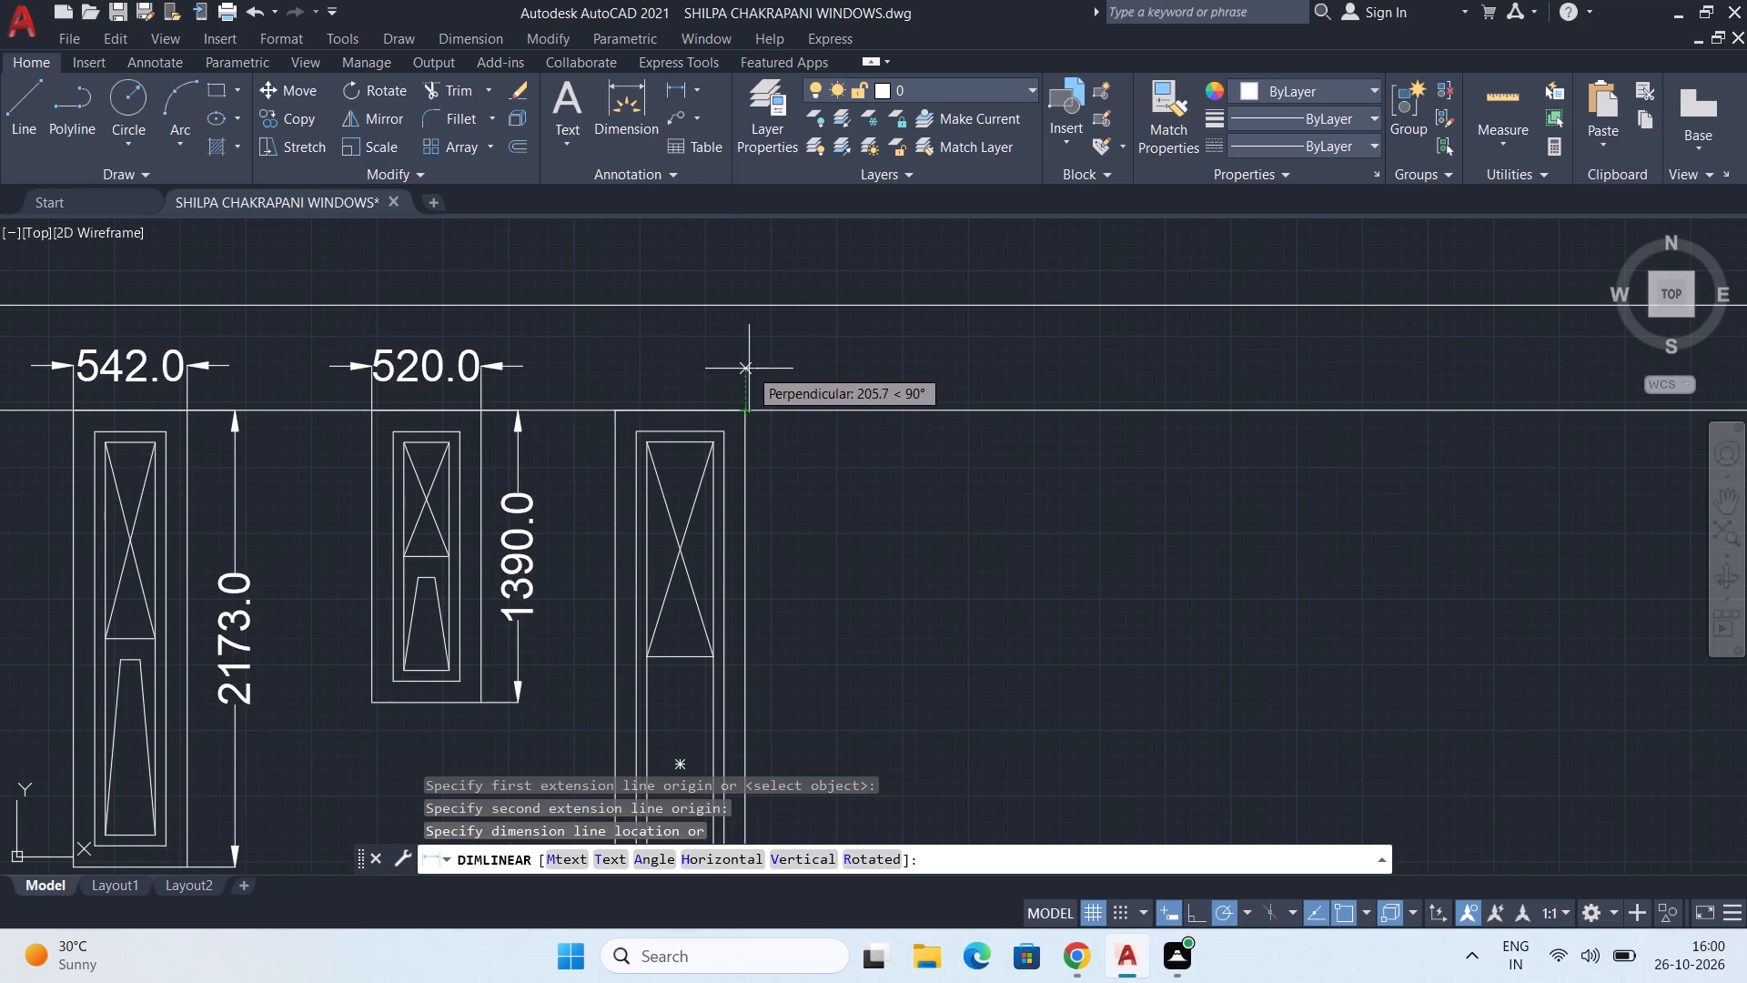
left_click(749, 370)
Add a linear dimension for the third window's full outer height, placed just outside its right edge.
scroll(781, 390, "down", 1)
middle_click_drag(855, 490, 588, 360)
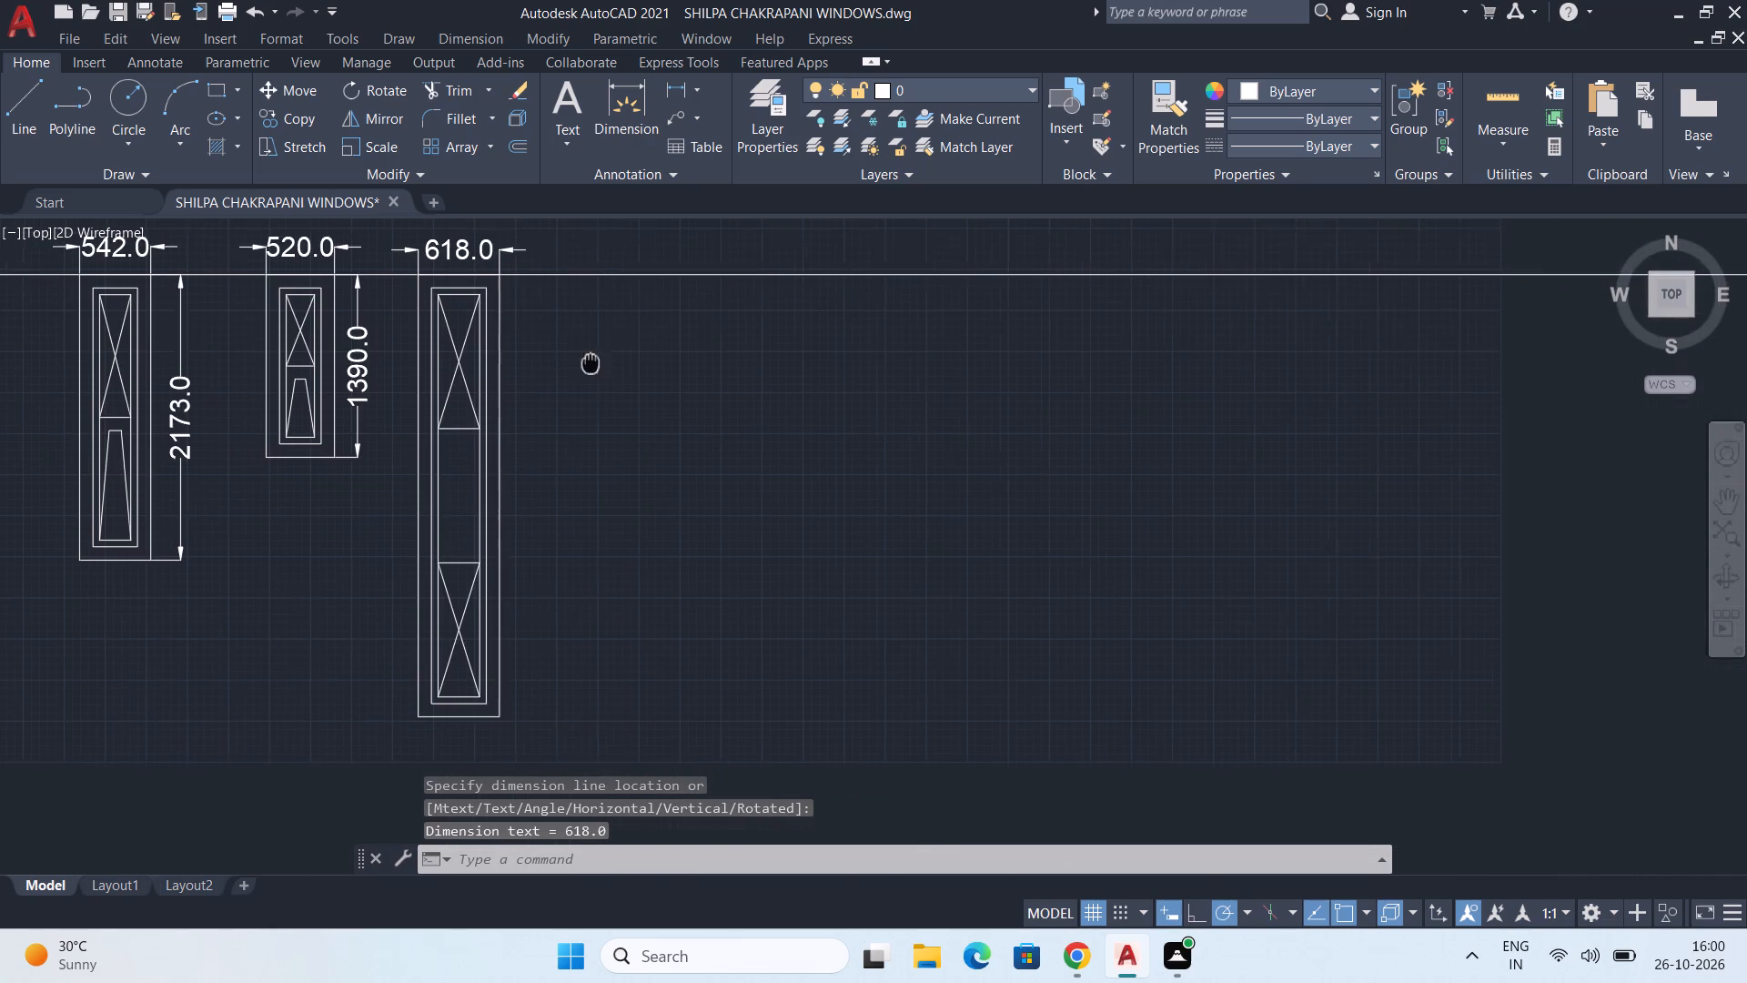
middle_click_drag(588, 360, 589, 359)
key("space")
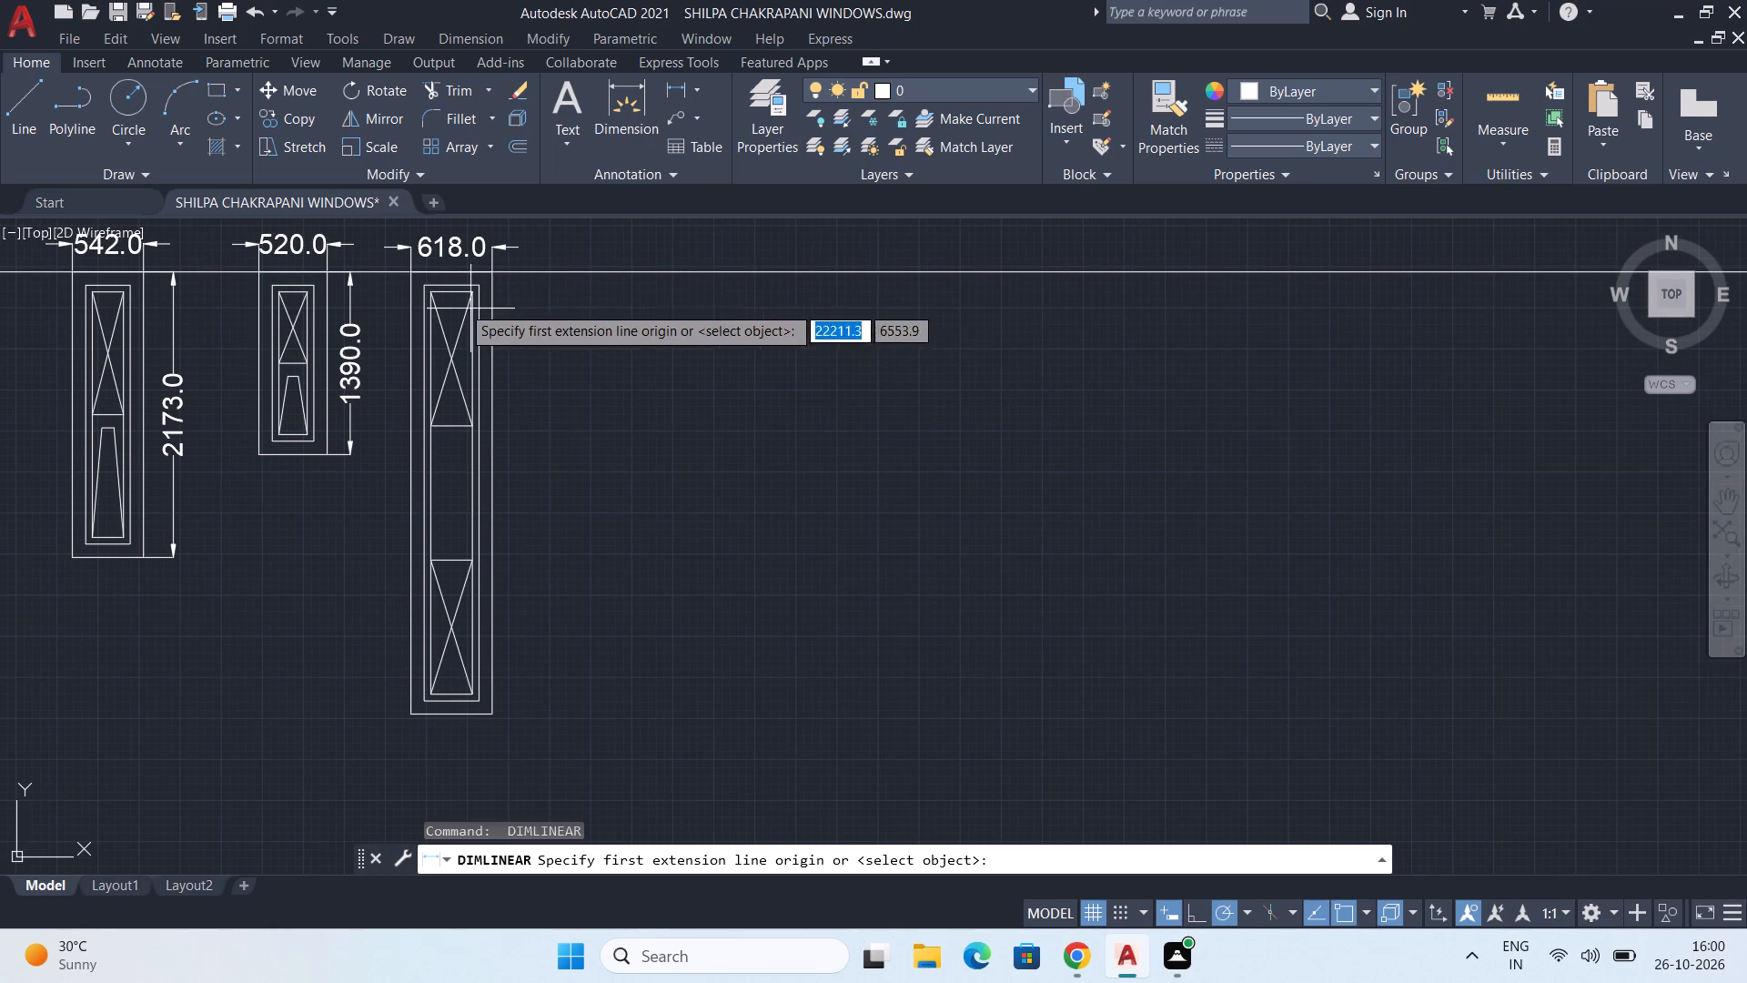
left_click(492, 268)
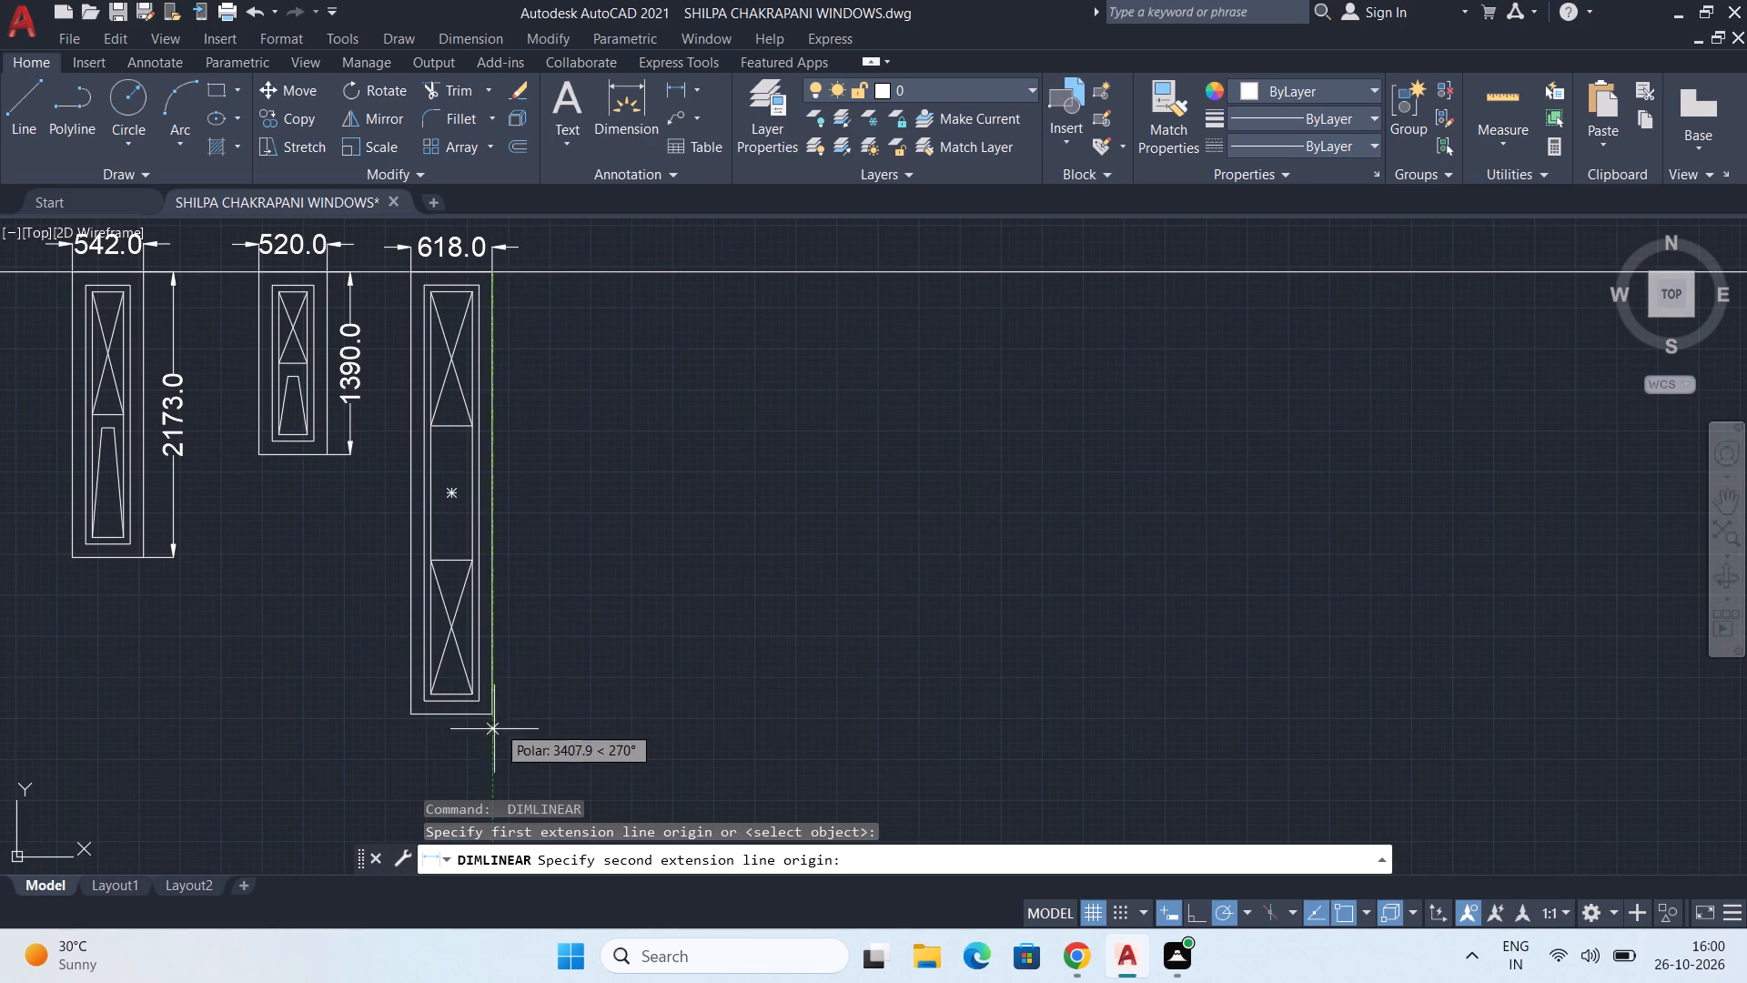
left_click(496, 718)
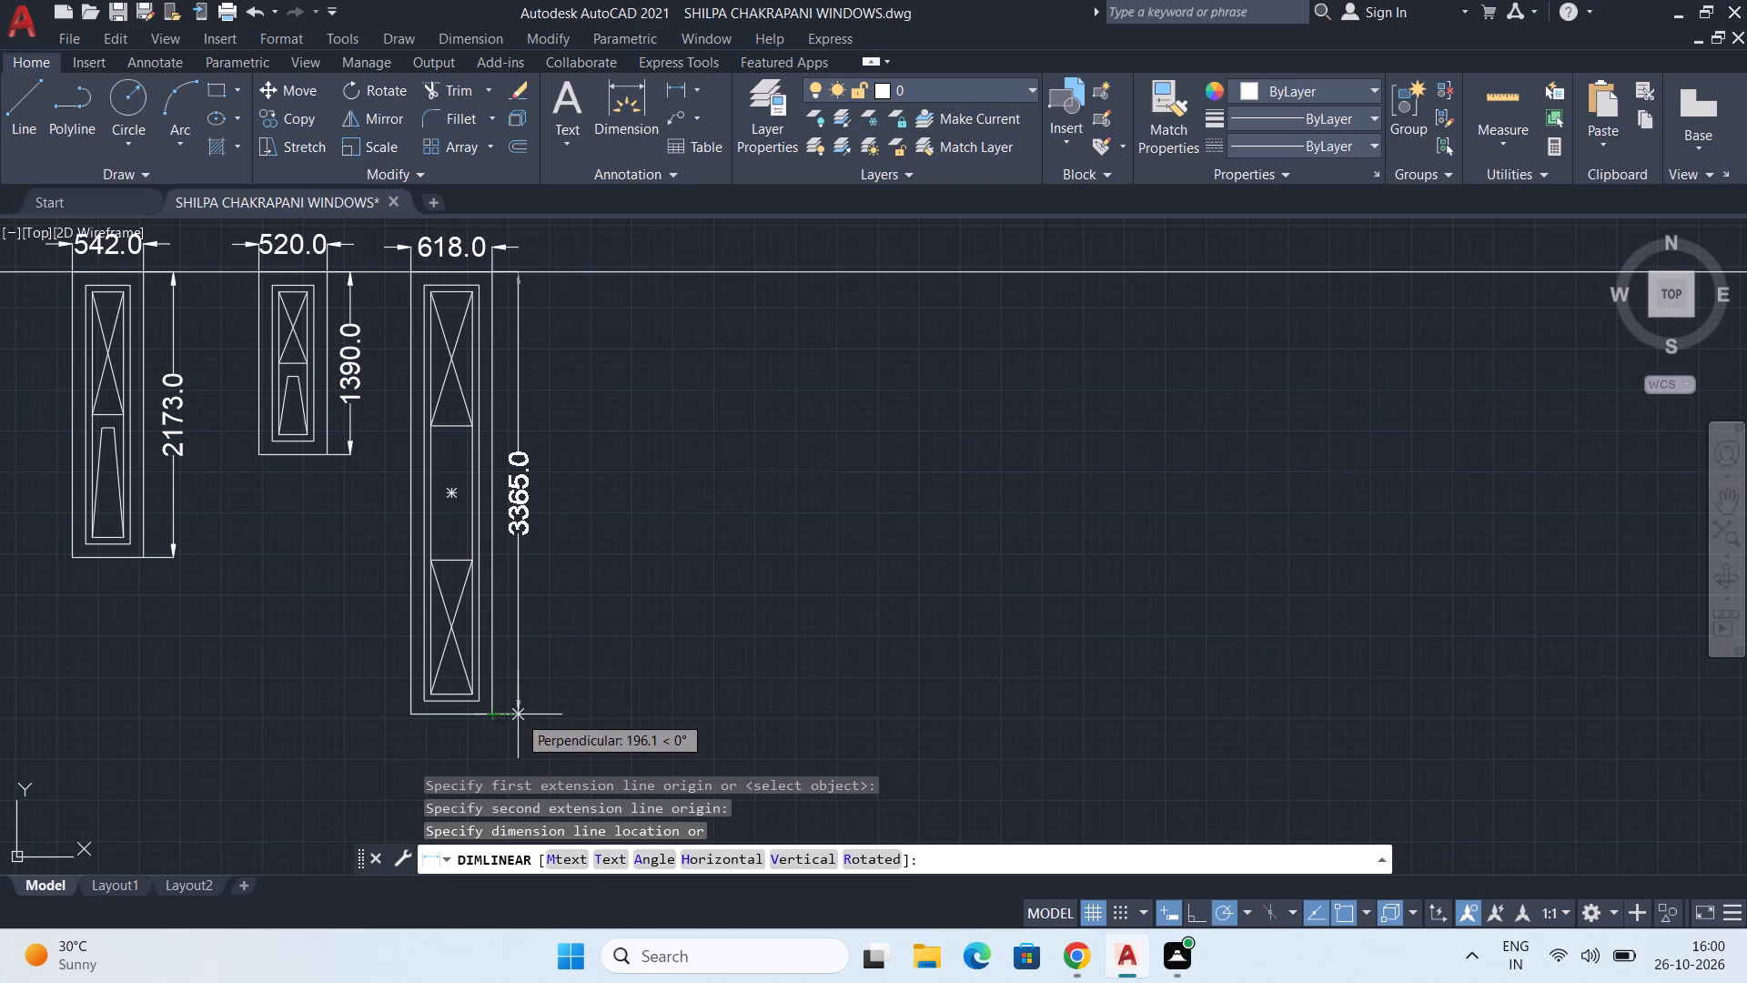
left_click(518, 714)
Offset the top edge of the third window's bottom crossed panel upward by 100 into the middle panel.
scroll(518, 644, "down", 2)
middle_click_drag(480, 575, 496, 589)
scroll(516, 564, "up", 2)
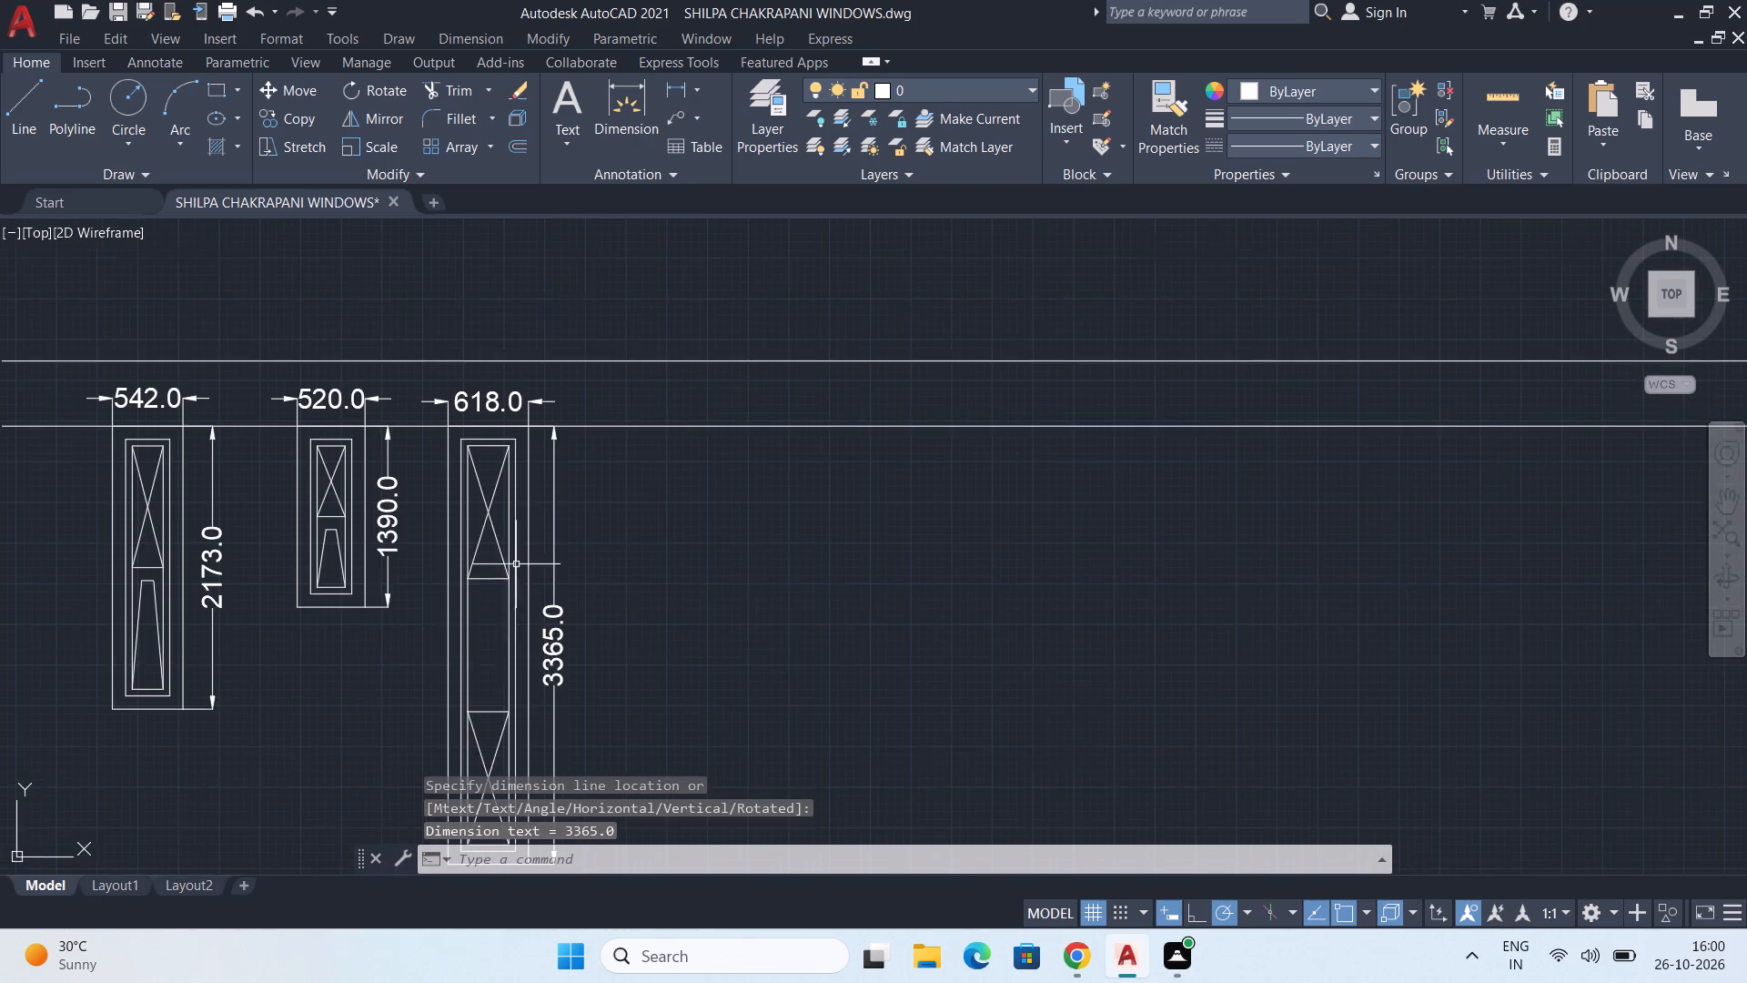
middle_click_drag(500, 654, 521, 601)
scroll(506, 610, "up", 1)
middle_click_drag(512, 623, 482, 545)
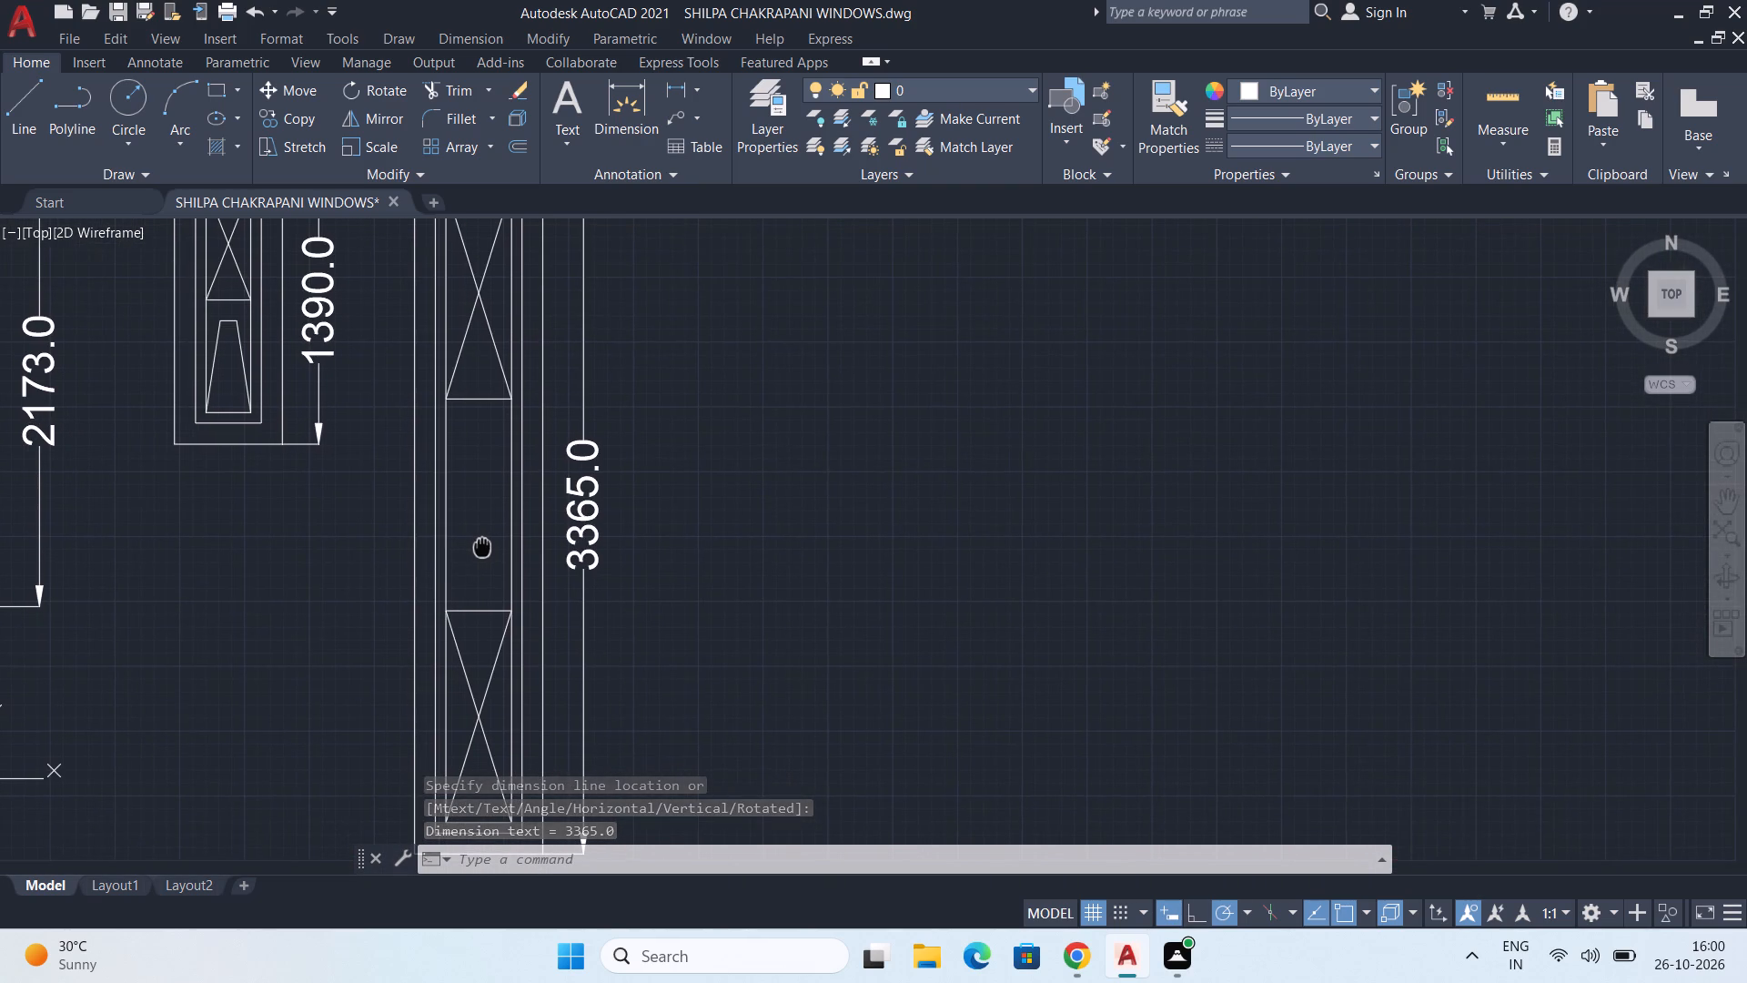
middle_click_drag(482, 545, 484, 550)
middle_click_drag(499, 564, 500, 583)
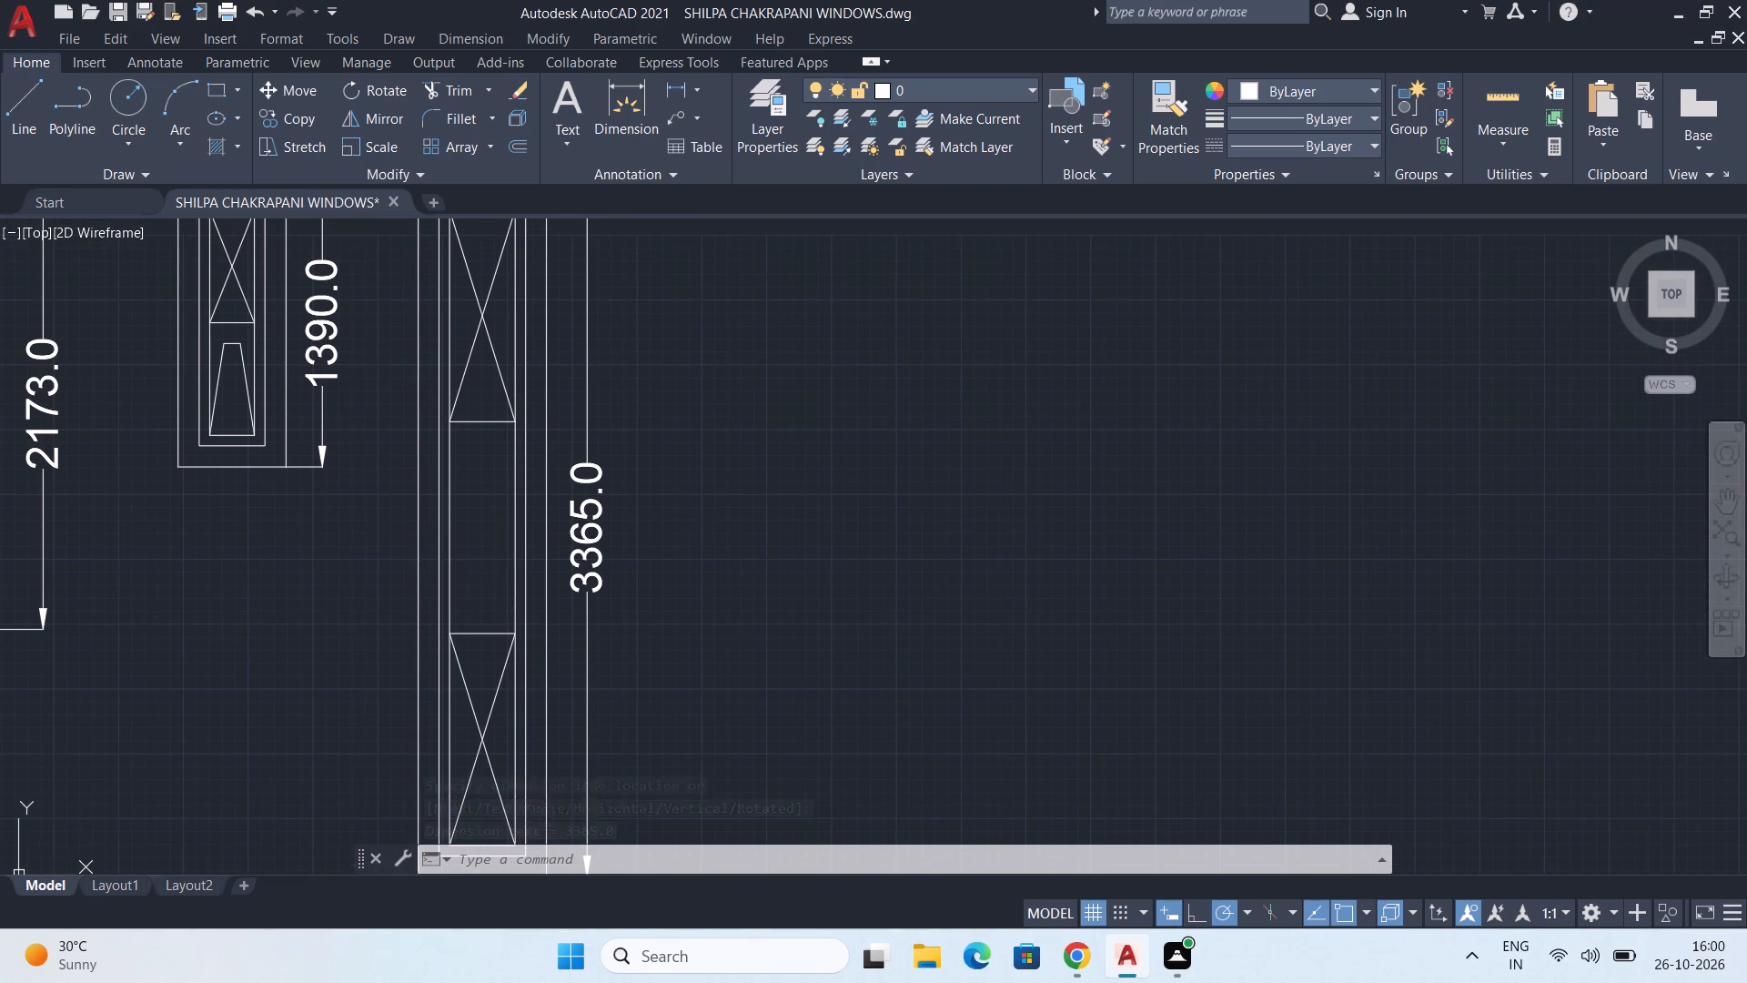
scroll(499, 631, "up", 1)
type("OFF")
key("Return")
type("100")
key("Return")
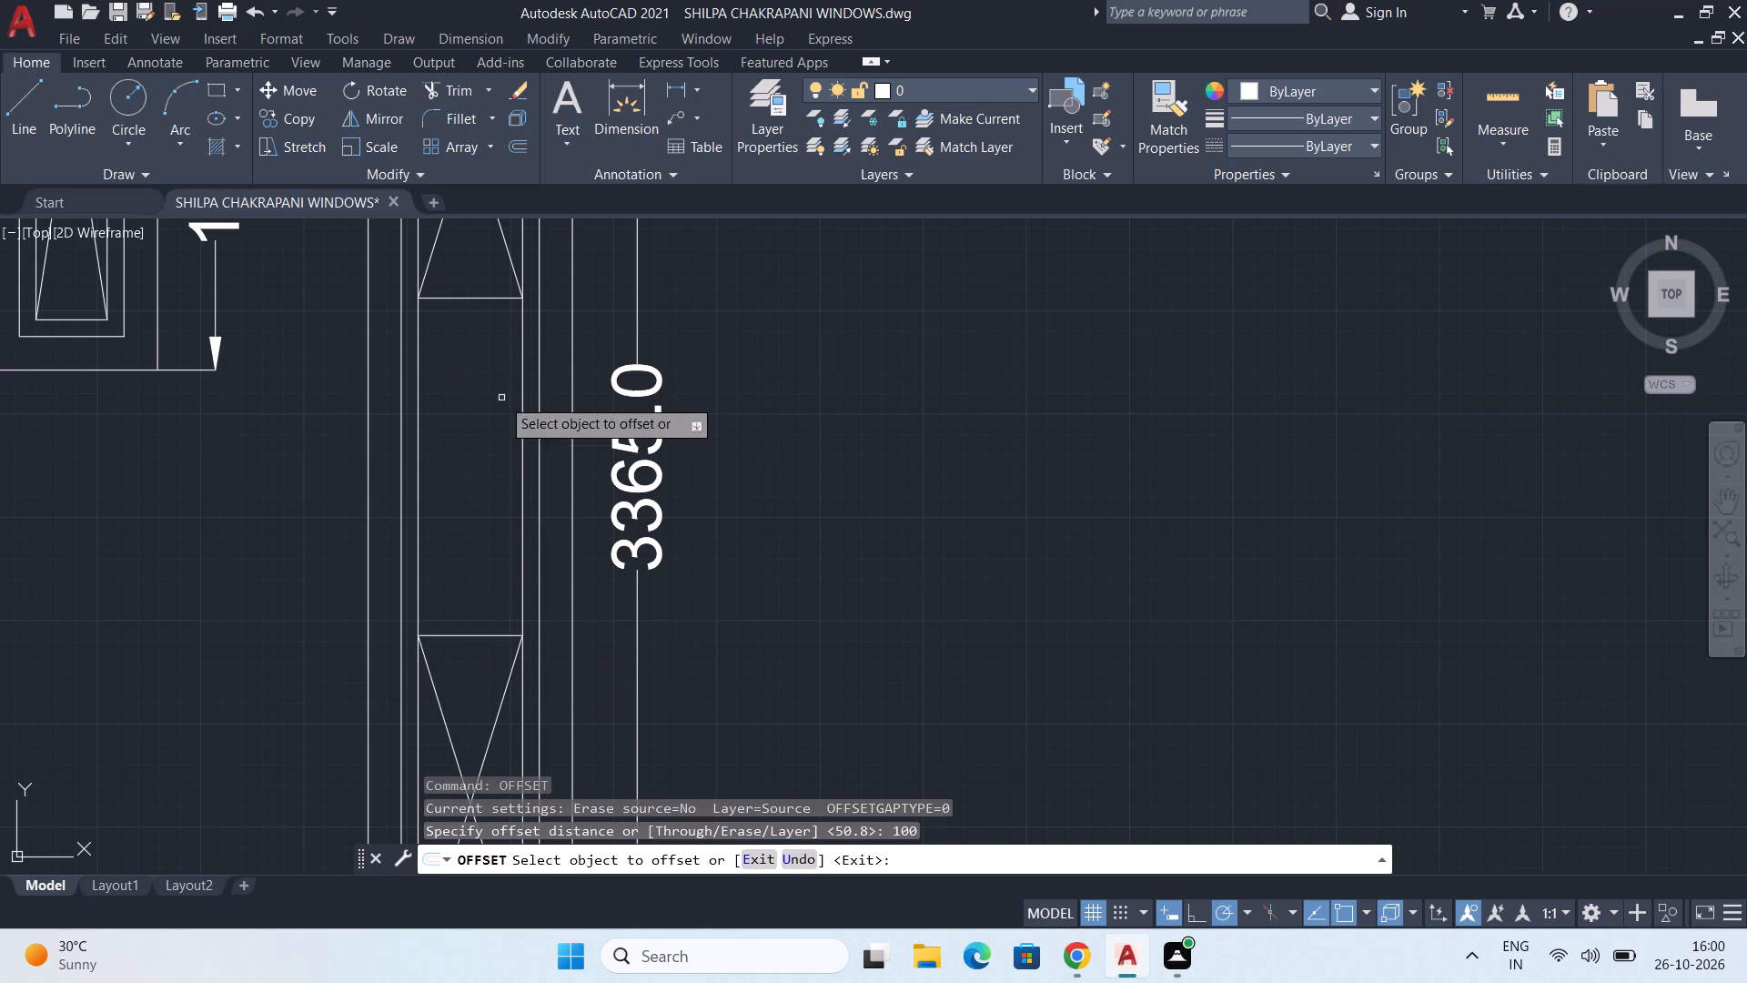
left_click(493, 637)
left_click(490, 571)
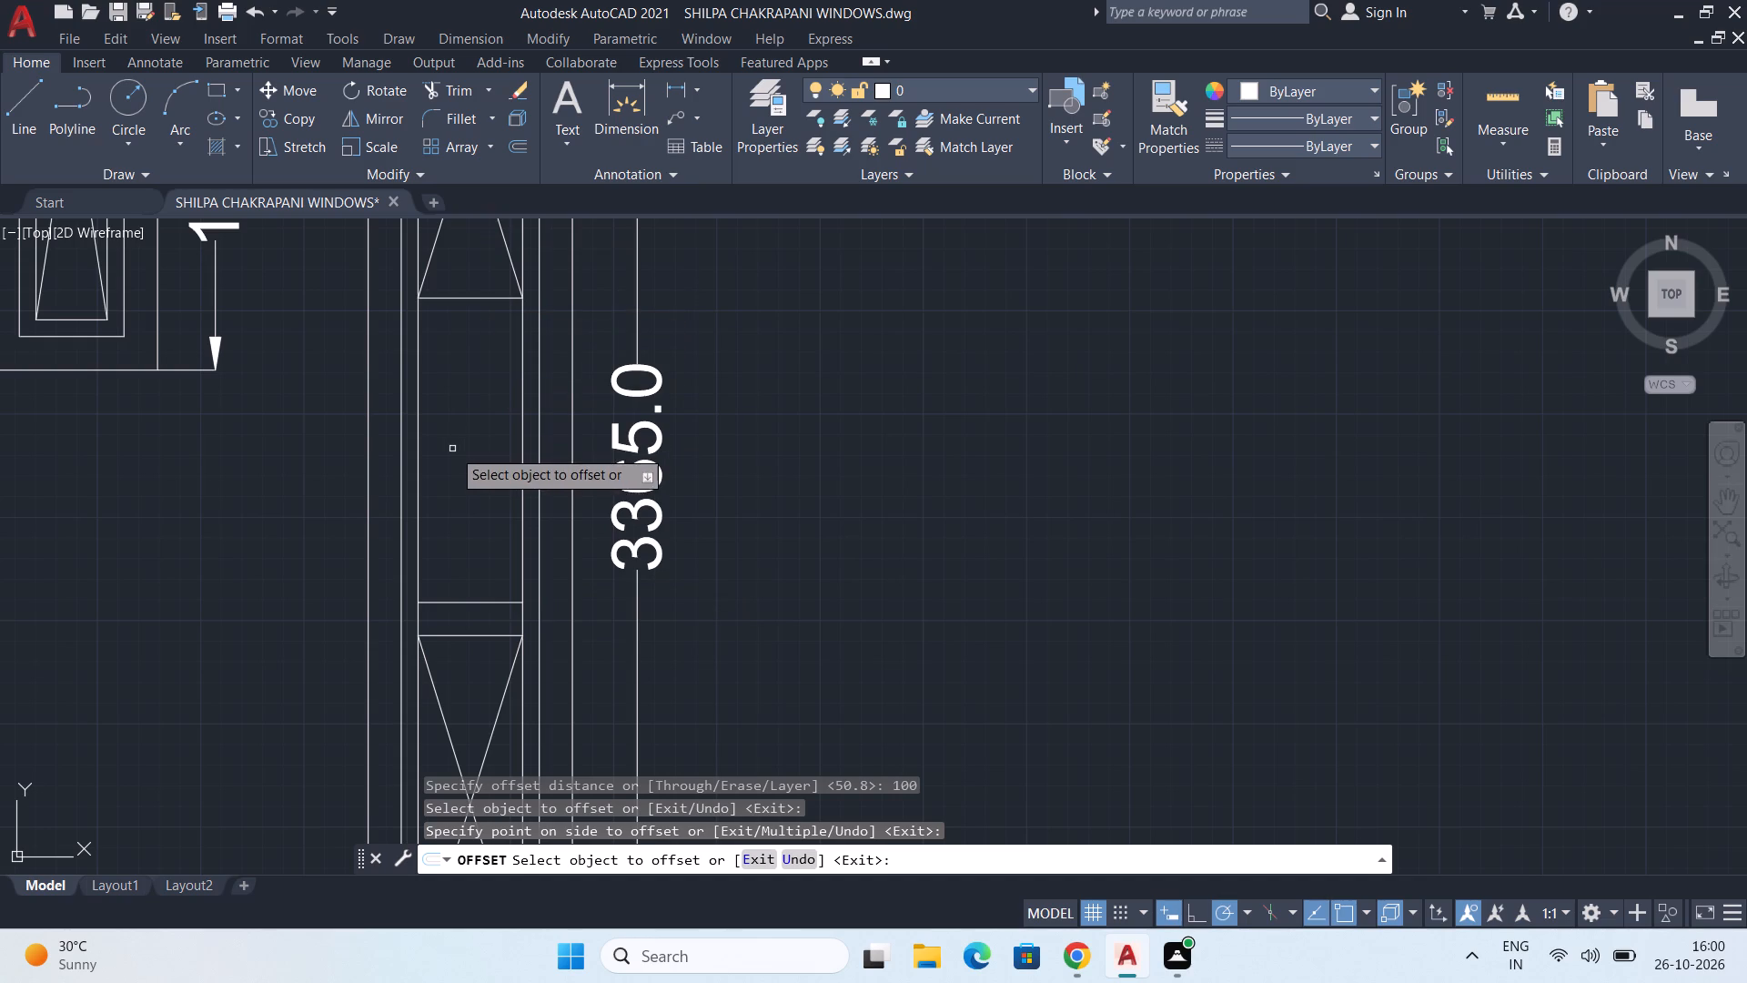
key("space")
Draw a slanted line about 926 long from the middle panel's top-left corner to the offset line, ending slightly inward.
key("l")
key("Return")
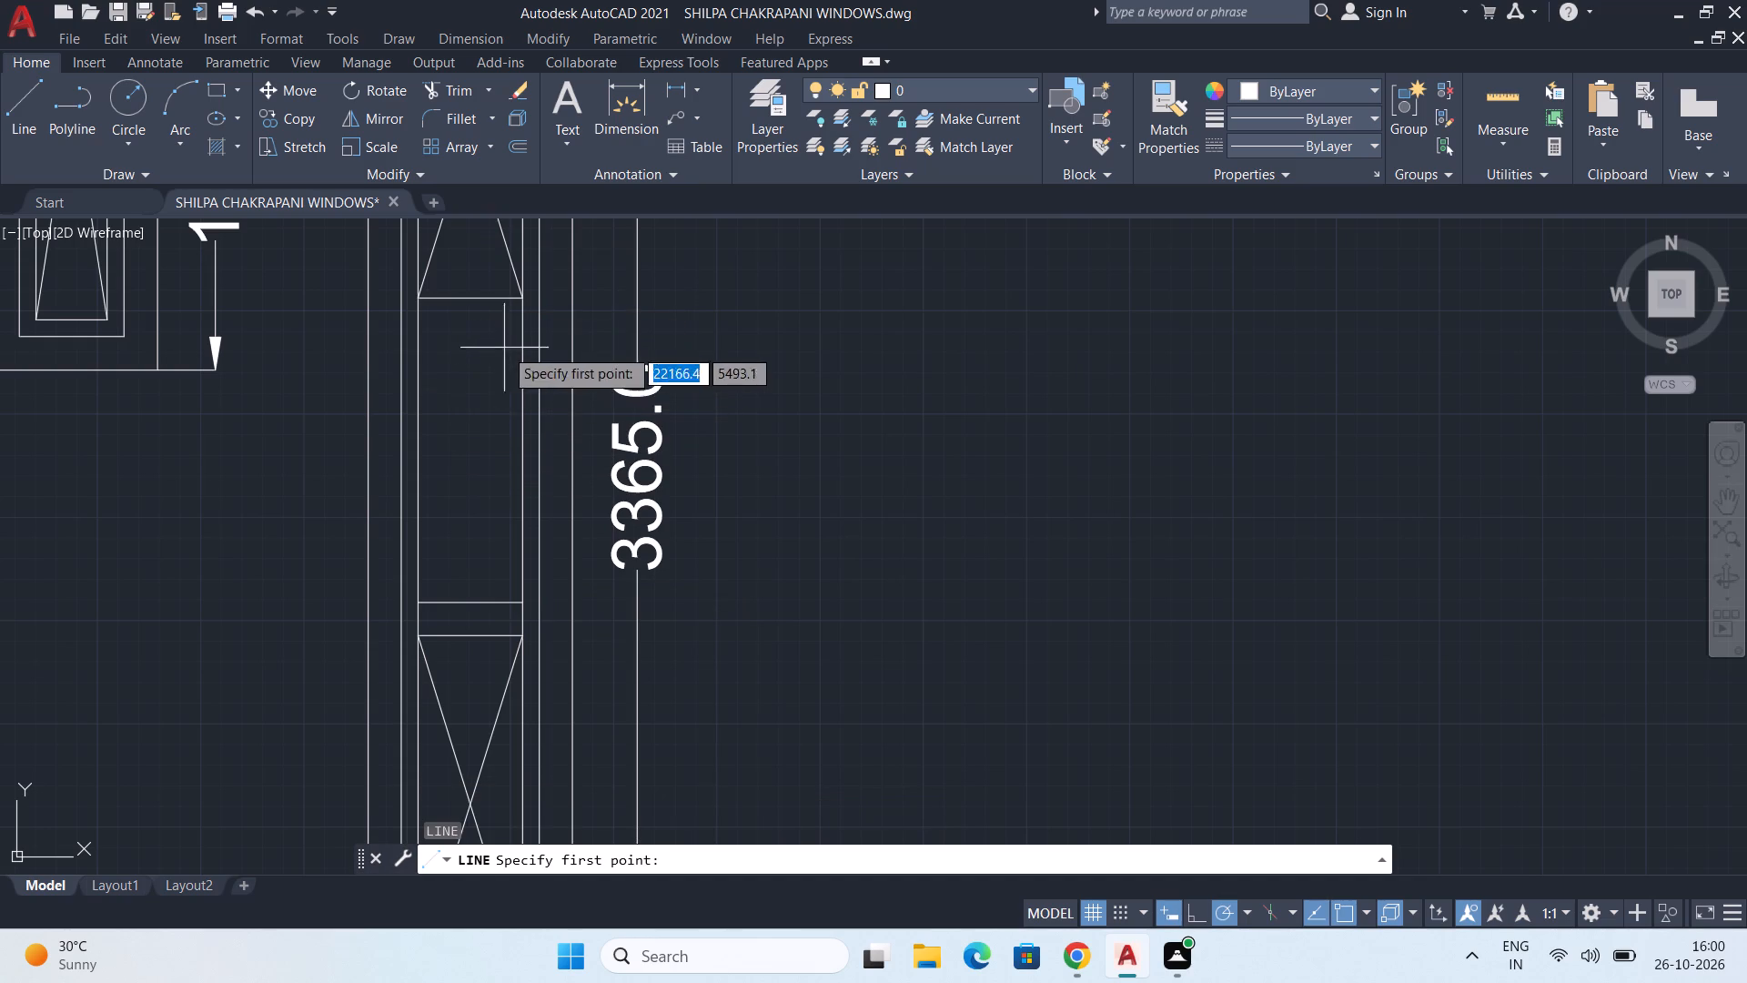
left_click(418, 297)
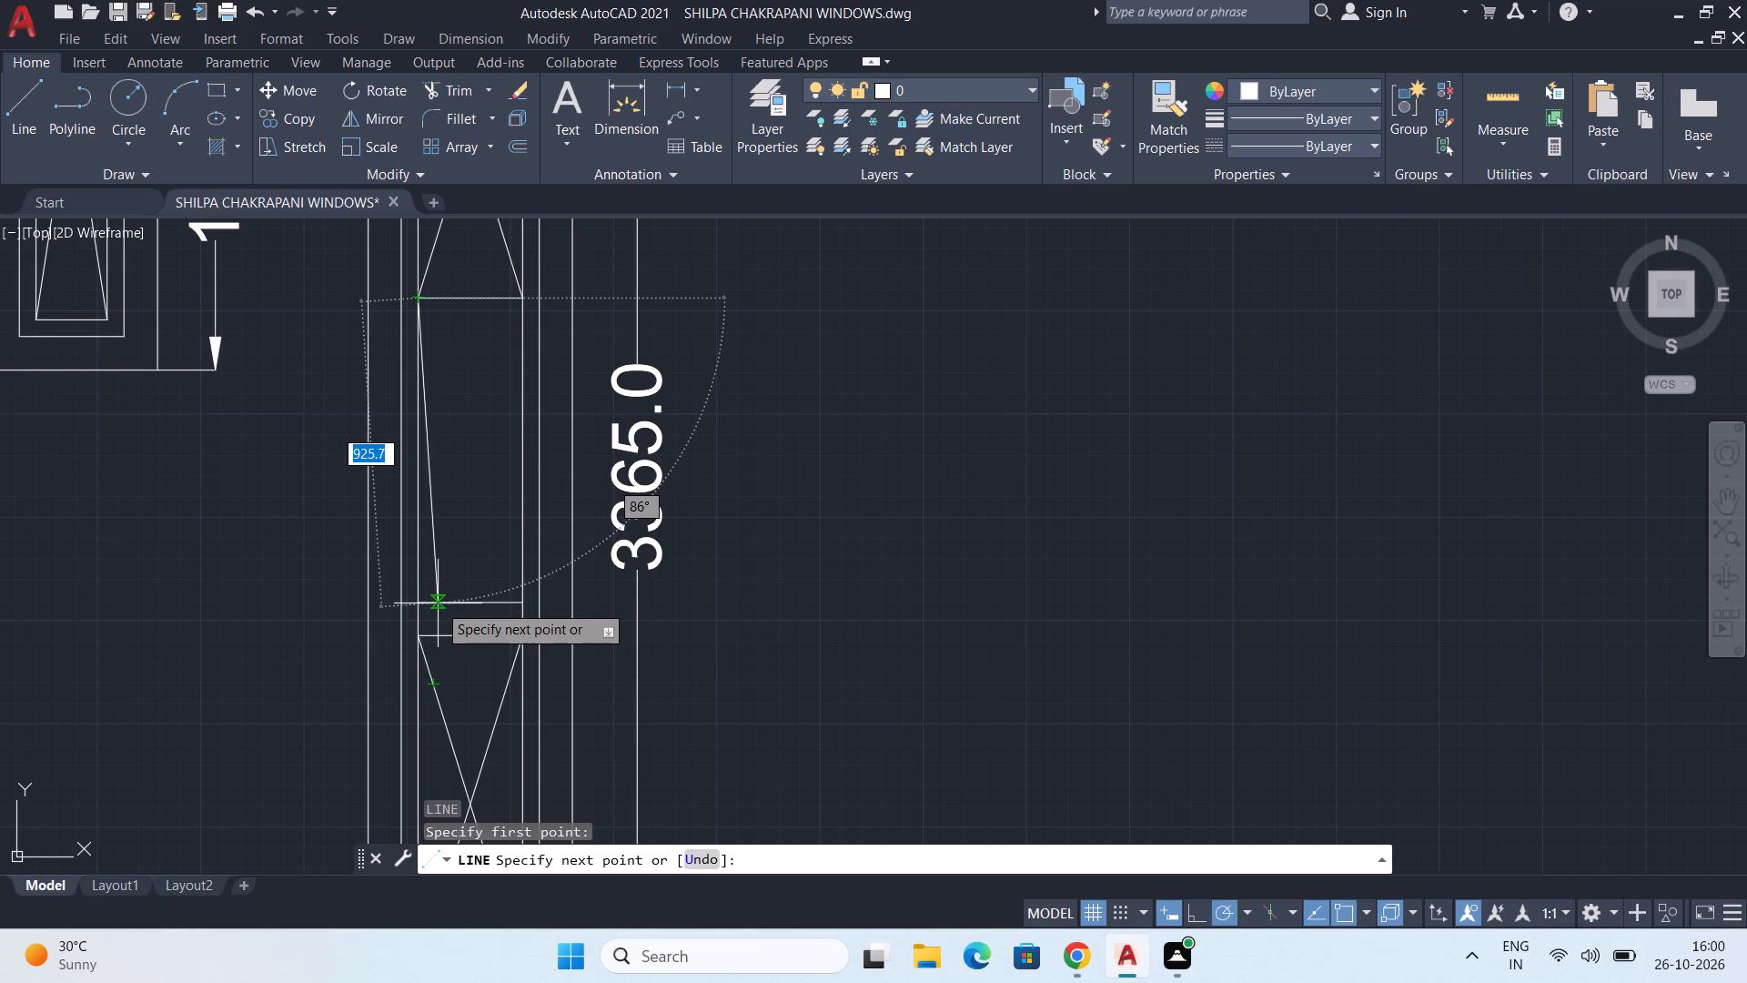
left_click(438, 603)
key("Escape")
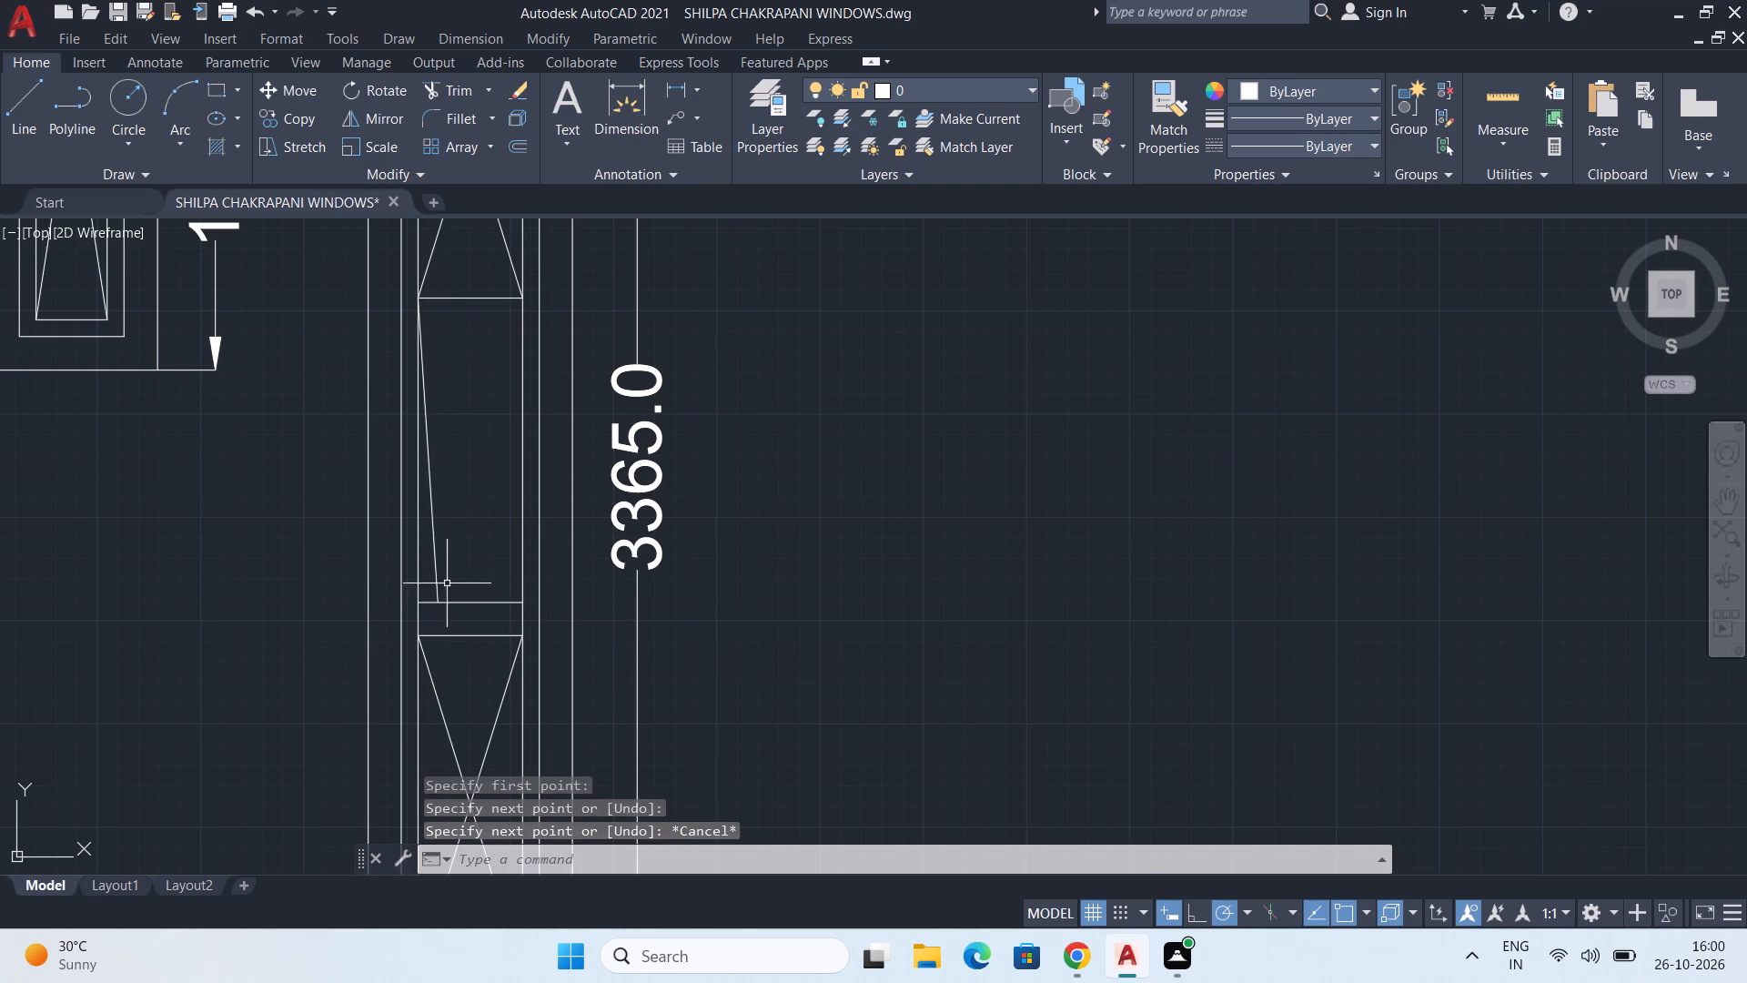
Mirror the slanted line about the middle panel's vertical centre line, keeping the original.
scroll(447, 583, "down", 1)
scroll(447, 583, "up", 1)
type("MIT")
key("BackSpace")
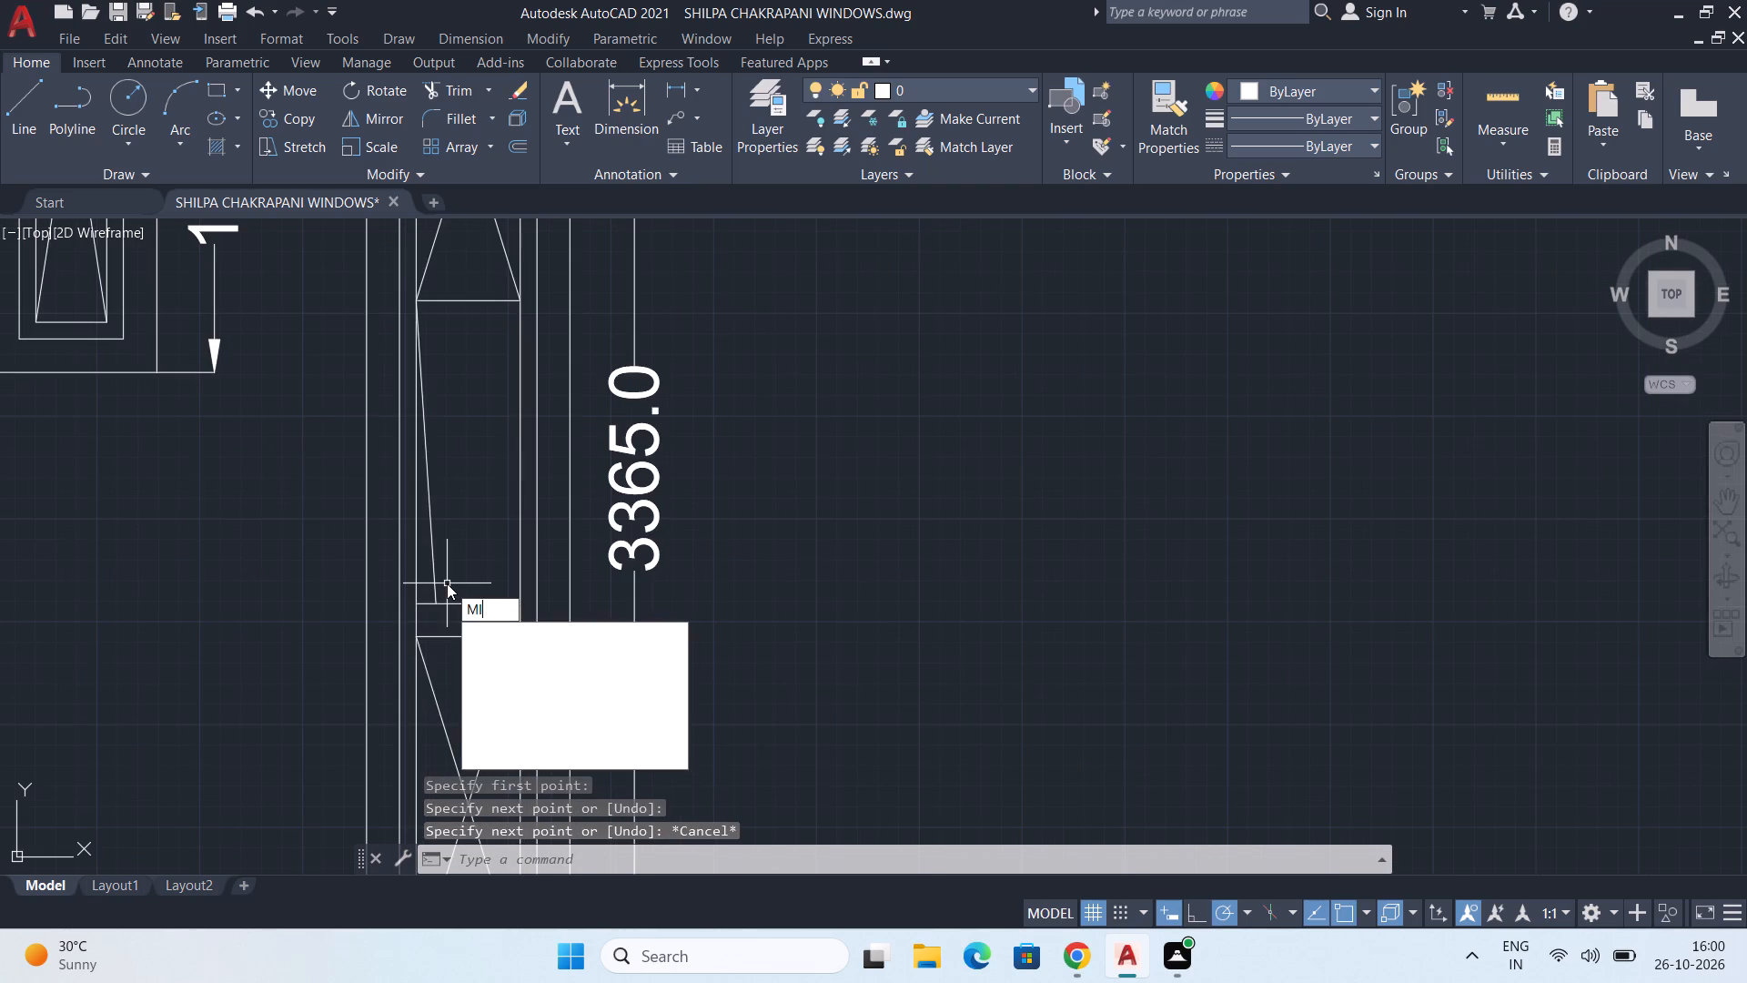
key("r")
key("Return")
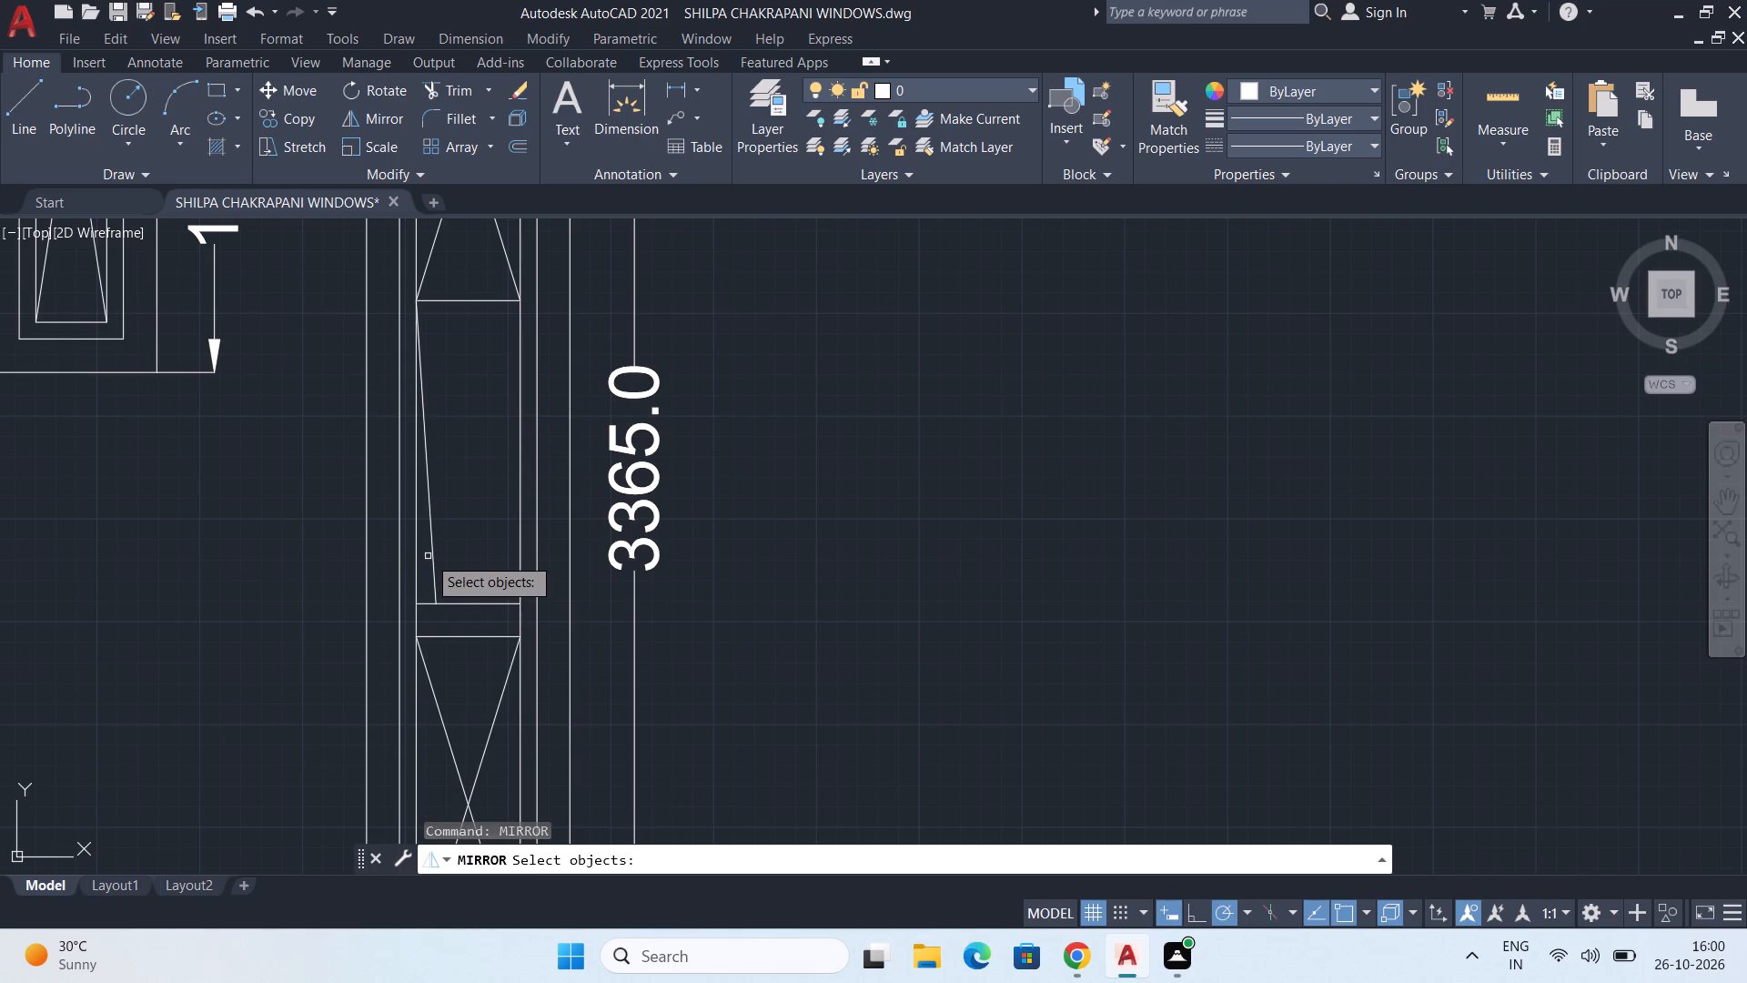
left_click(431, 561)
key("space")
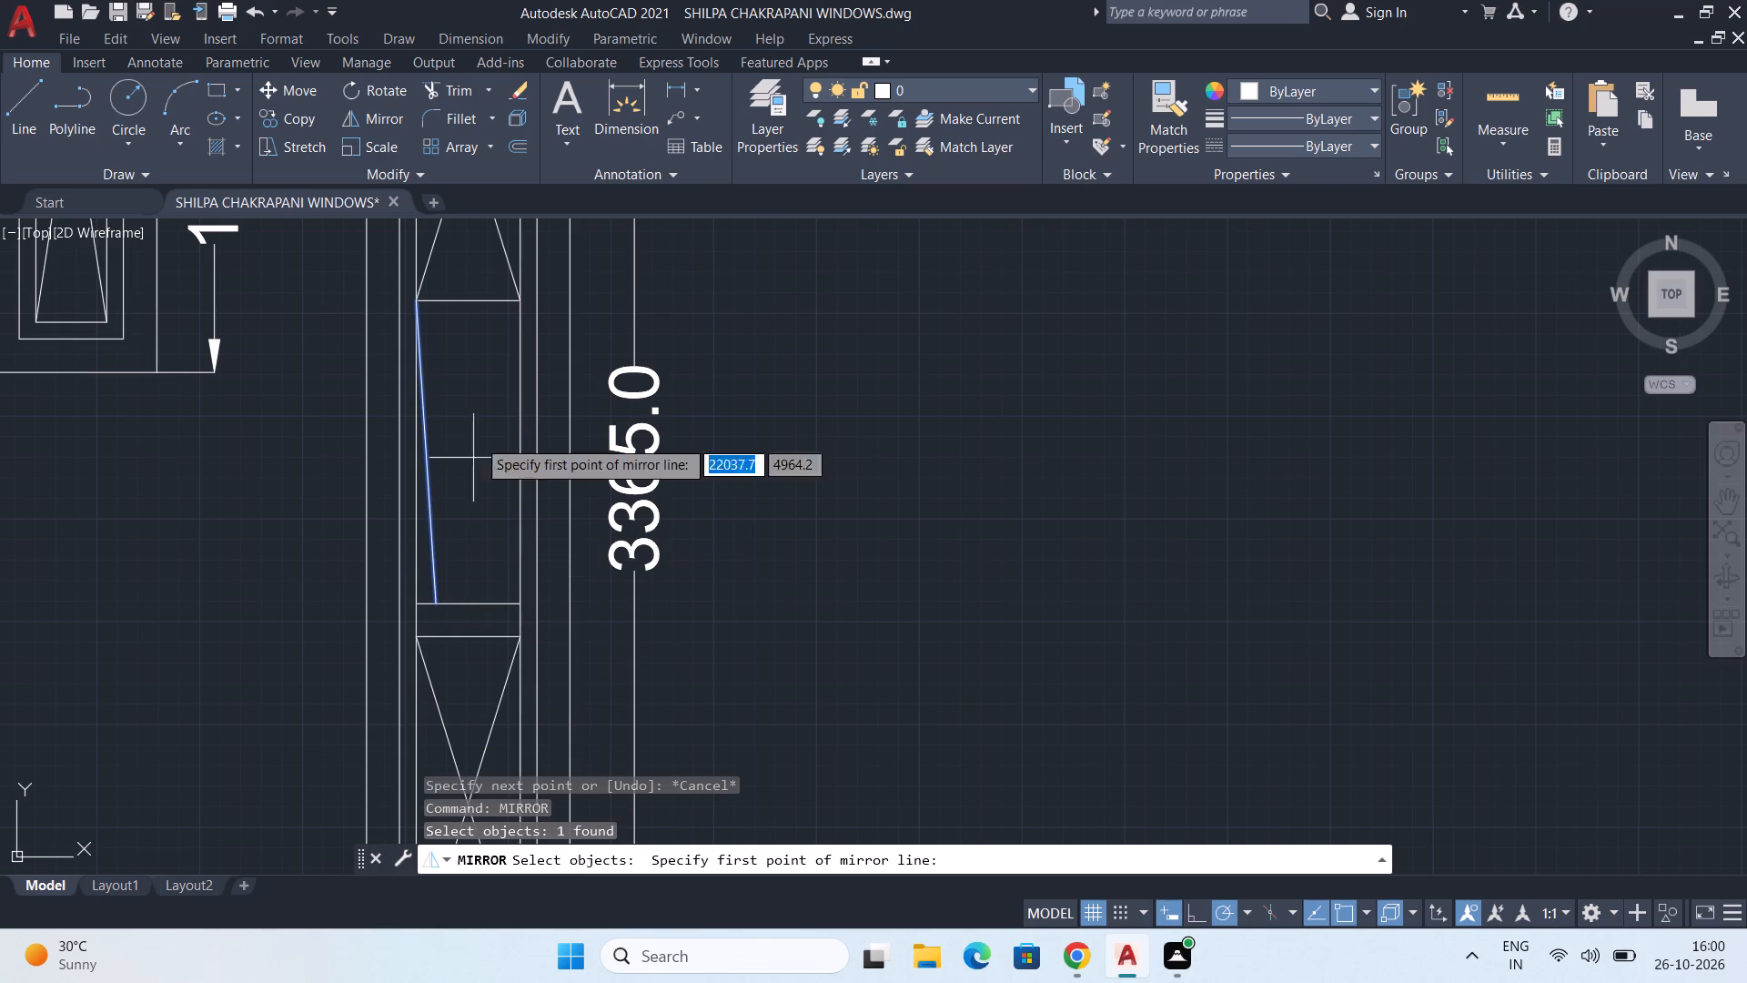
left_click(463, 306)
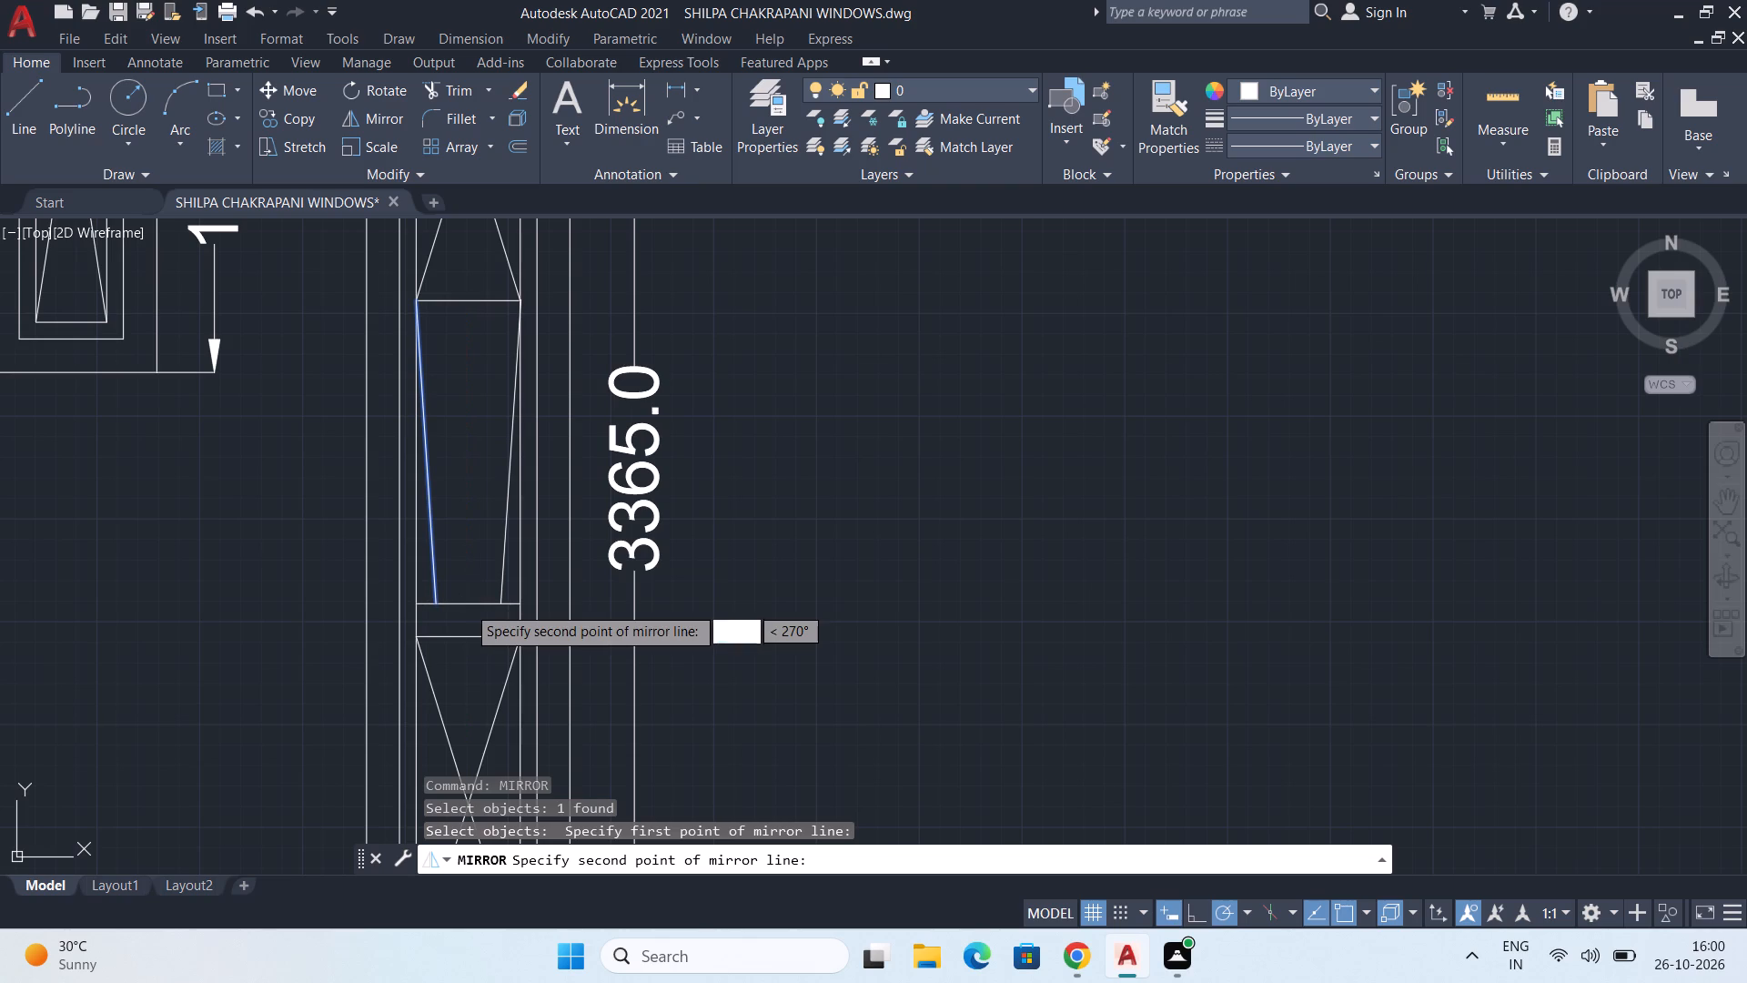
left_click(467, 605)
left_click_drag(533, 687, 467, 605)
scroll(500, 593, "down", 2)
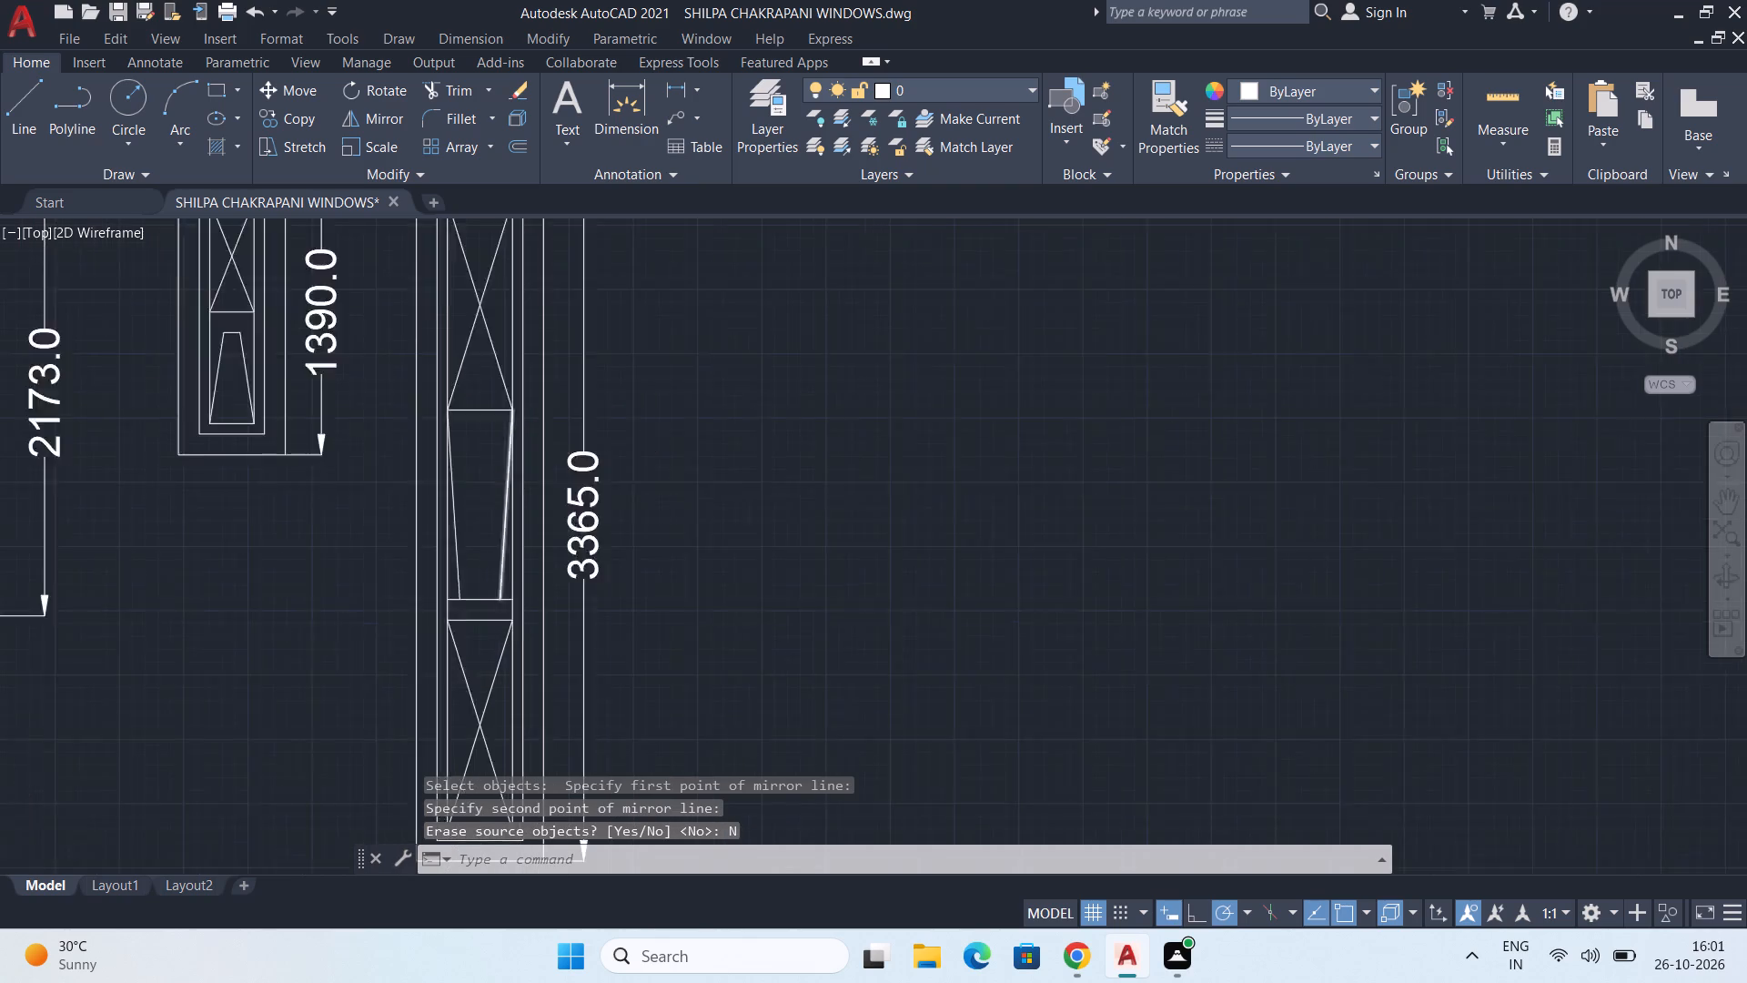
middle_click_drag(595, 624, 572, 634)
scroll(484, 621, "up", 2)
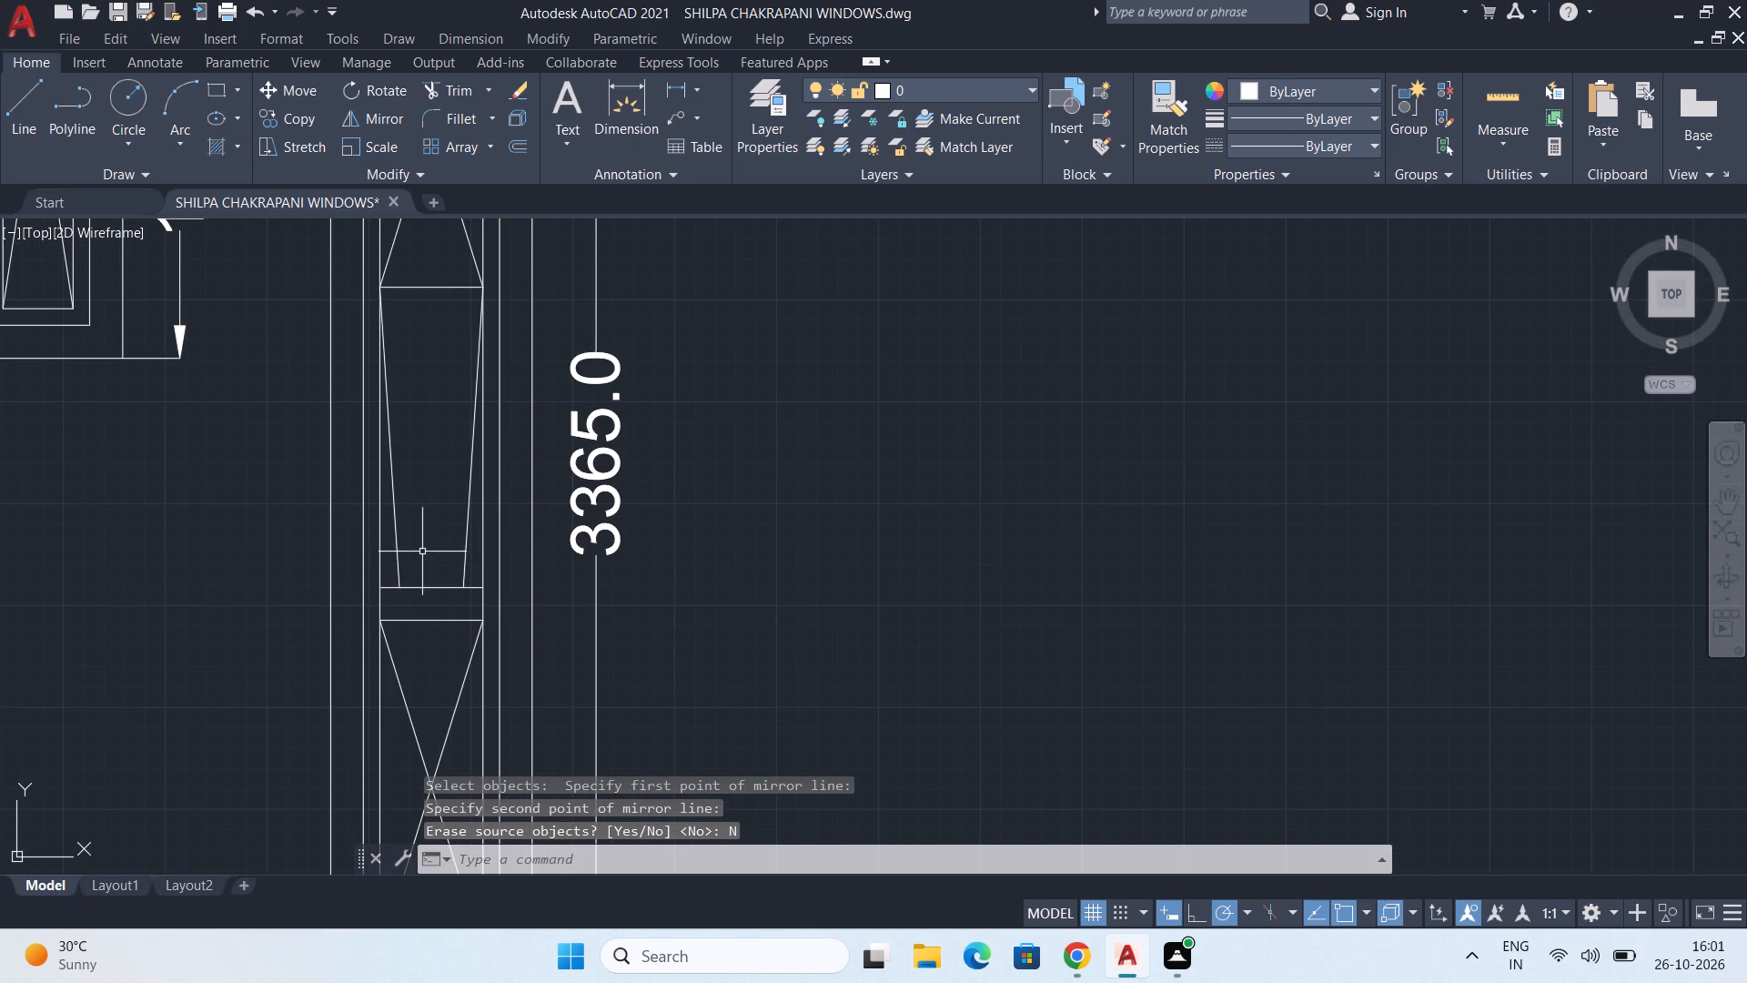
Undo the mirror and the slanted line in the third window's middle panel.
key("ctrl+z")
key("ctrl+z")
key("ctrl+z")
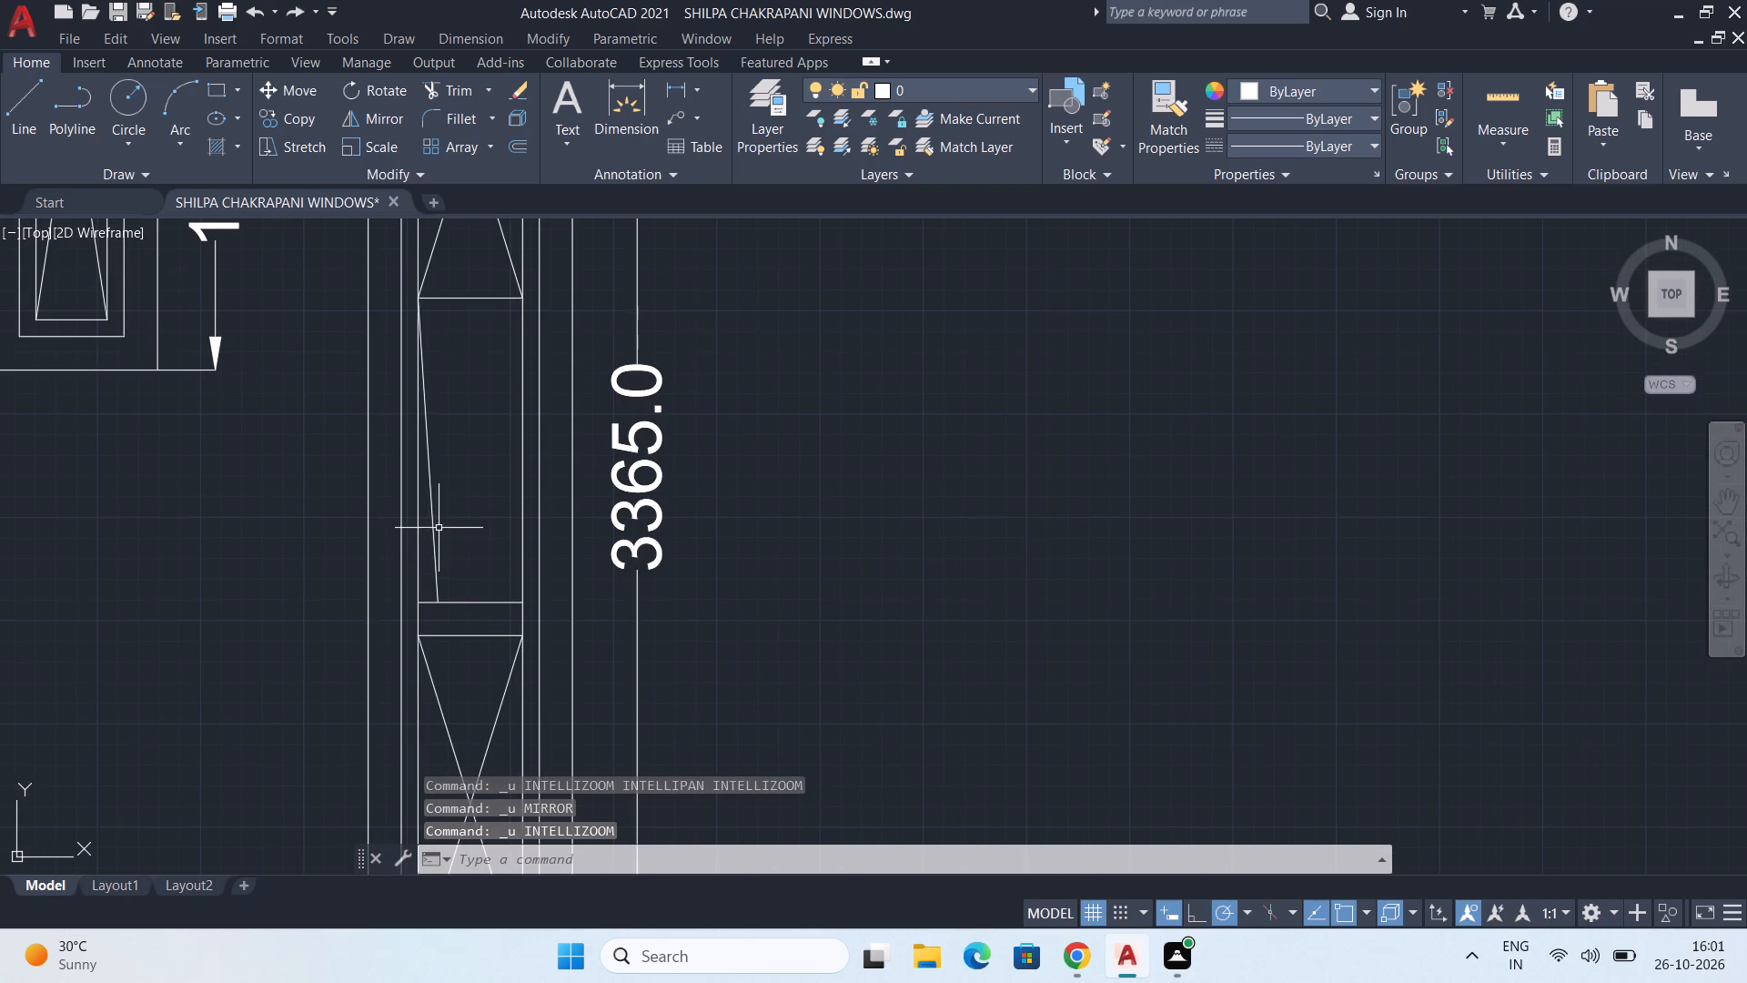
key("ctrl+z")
Draw a slanted line about 925 long from the middle panel's top-left corner to the offset line, ending slightly inward.
key("l")
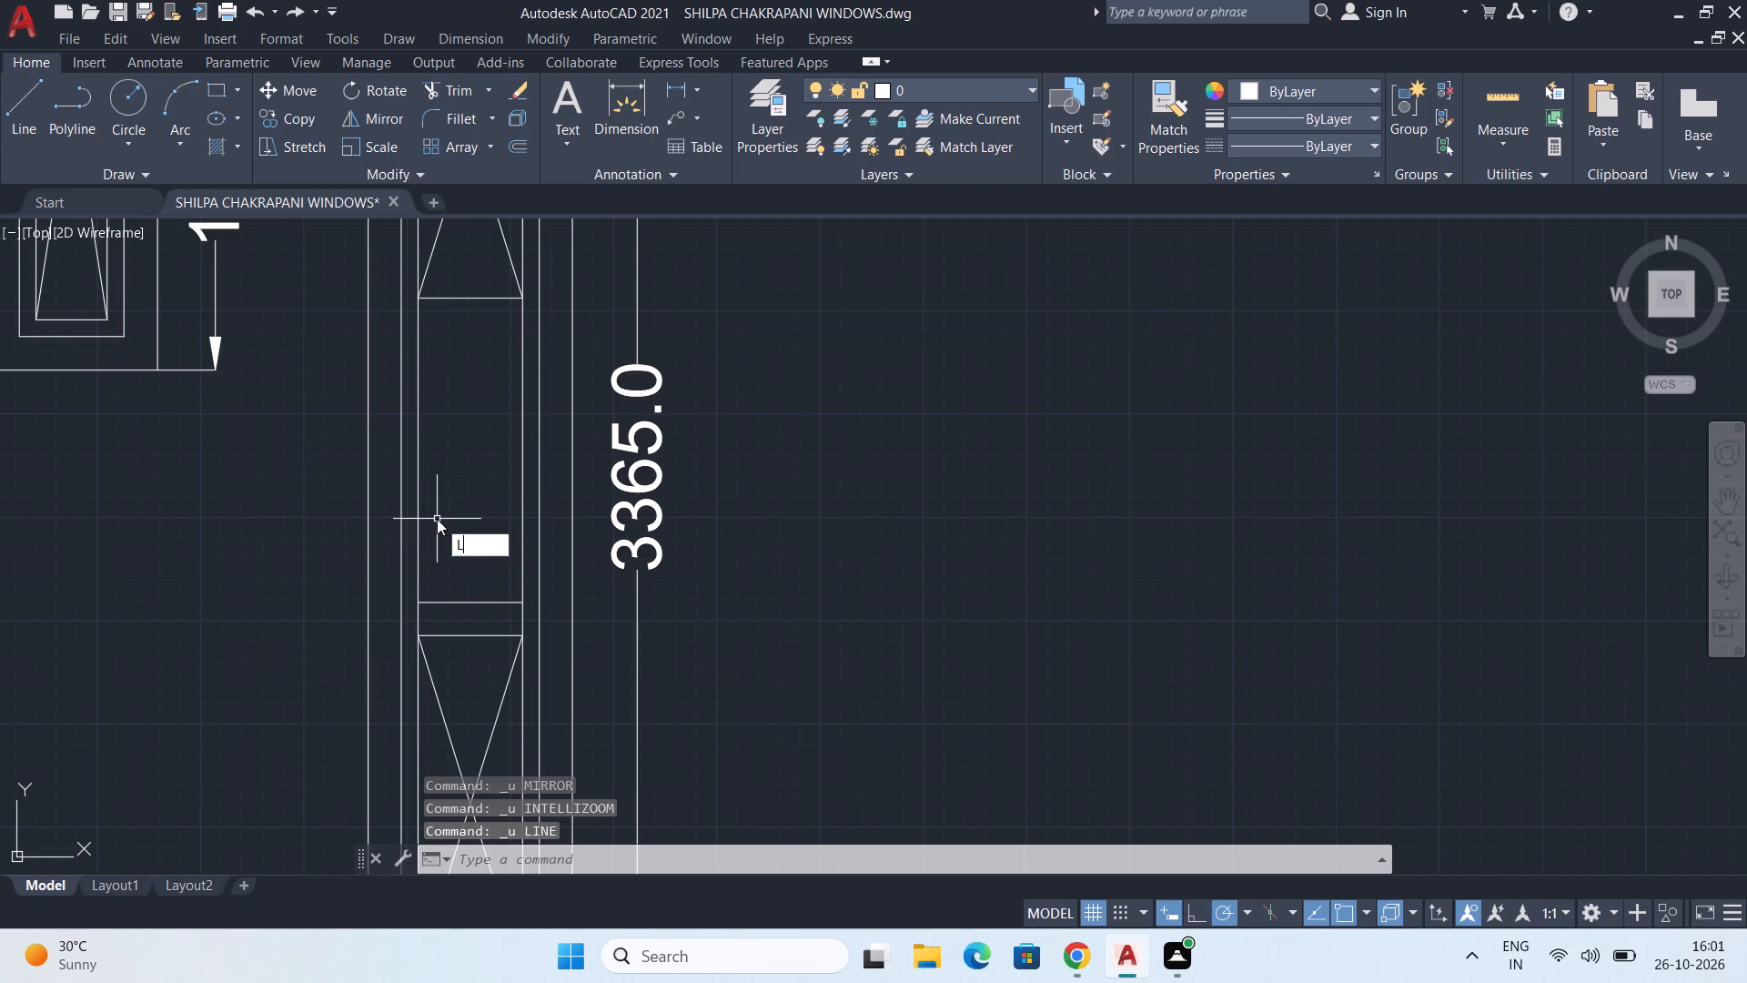
key("Return")
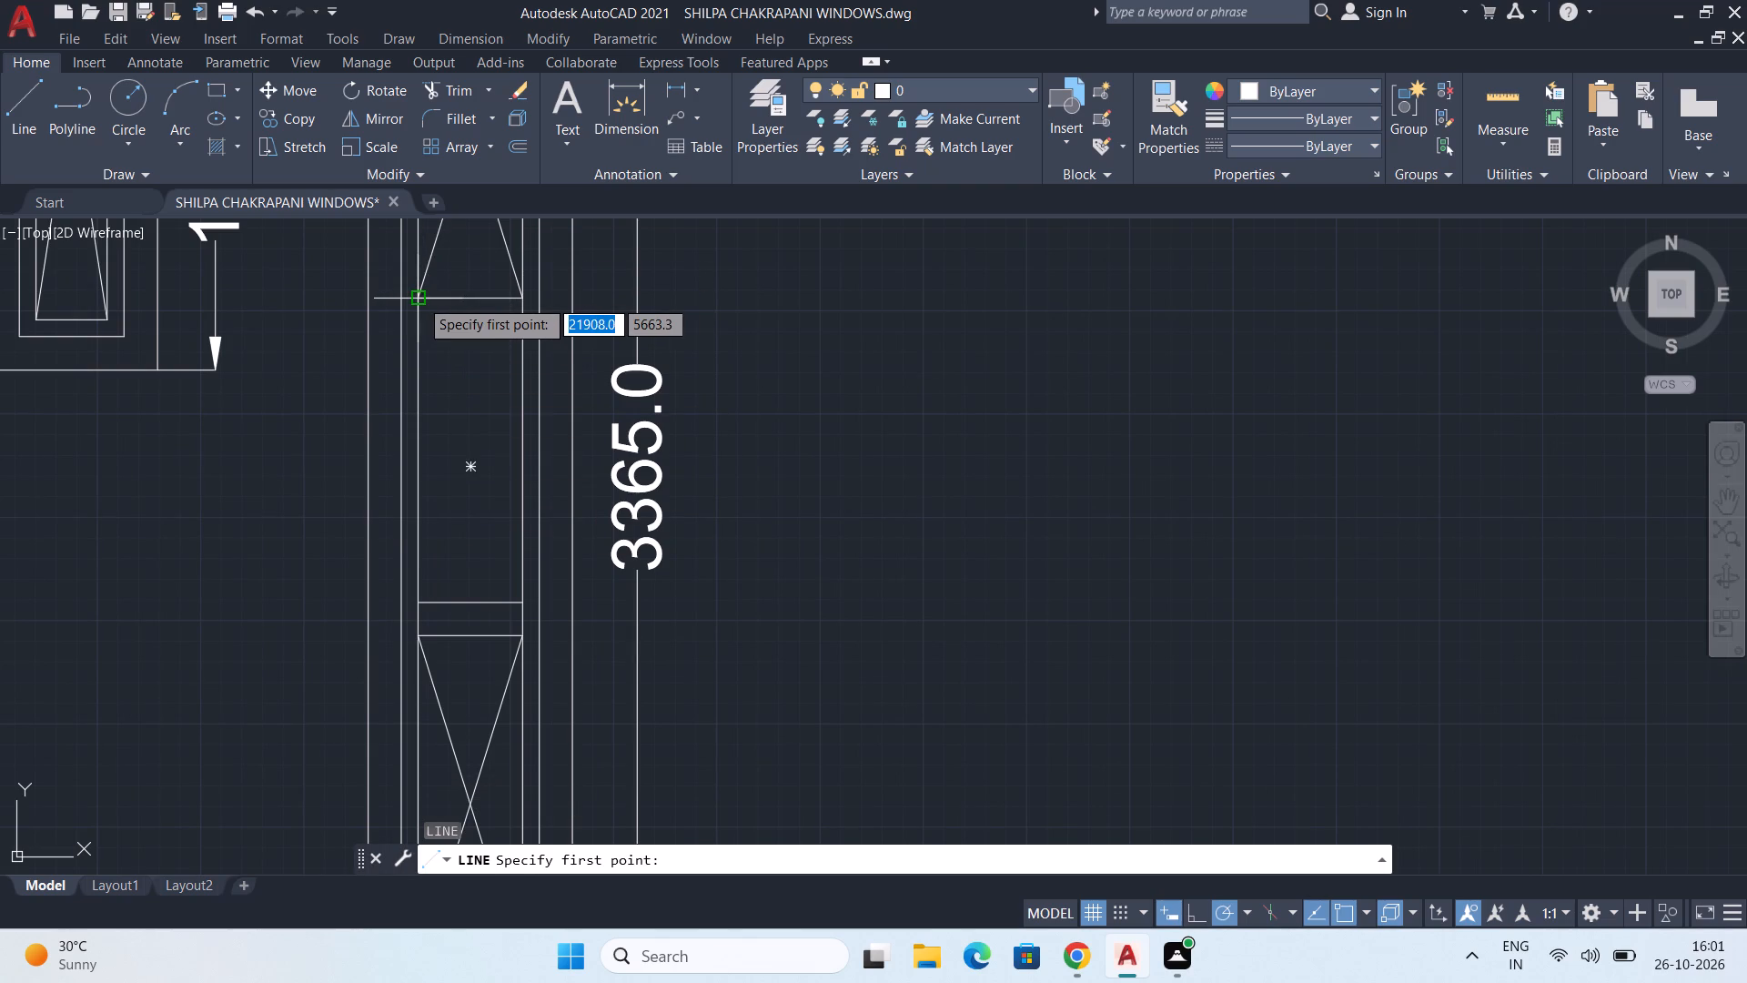
left_click(414, 299)
scroll(442, 626, "up", 2)
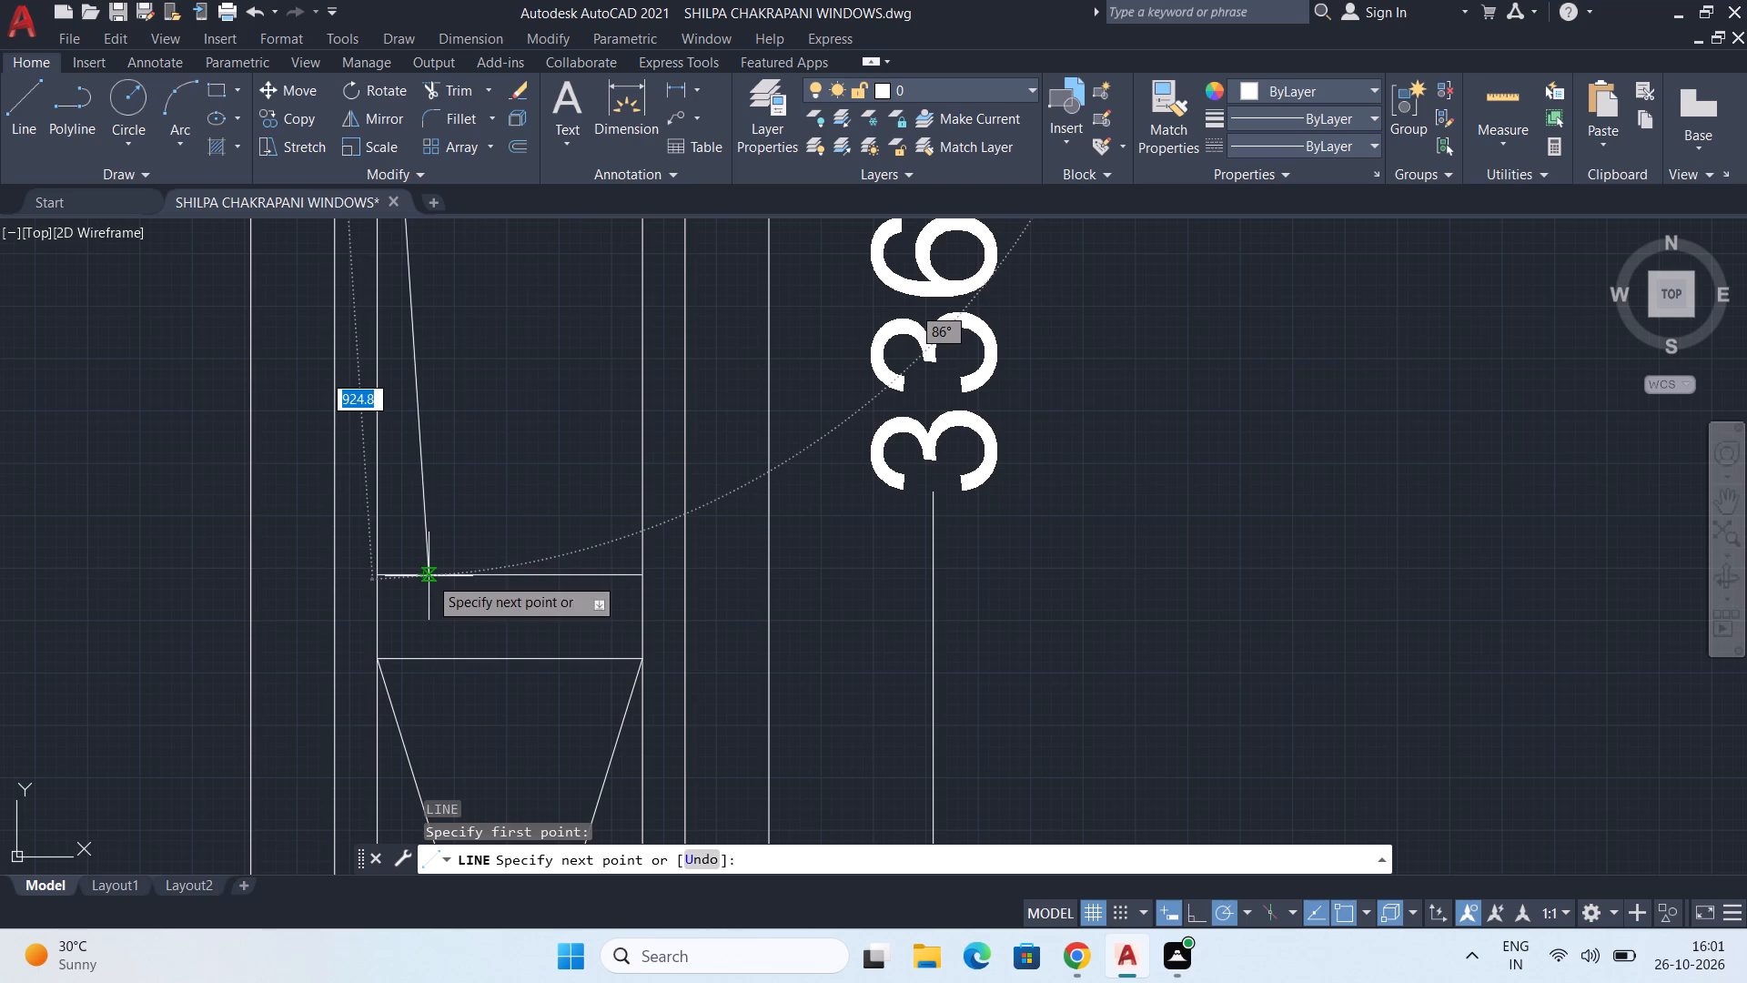
left_click(426, 575)
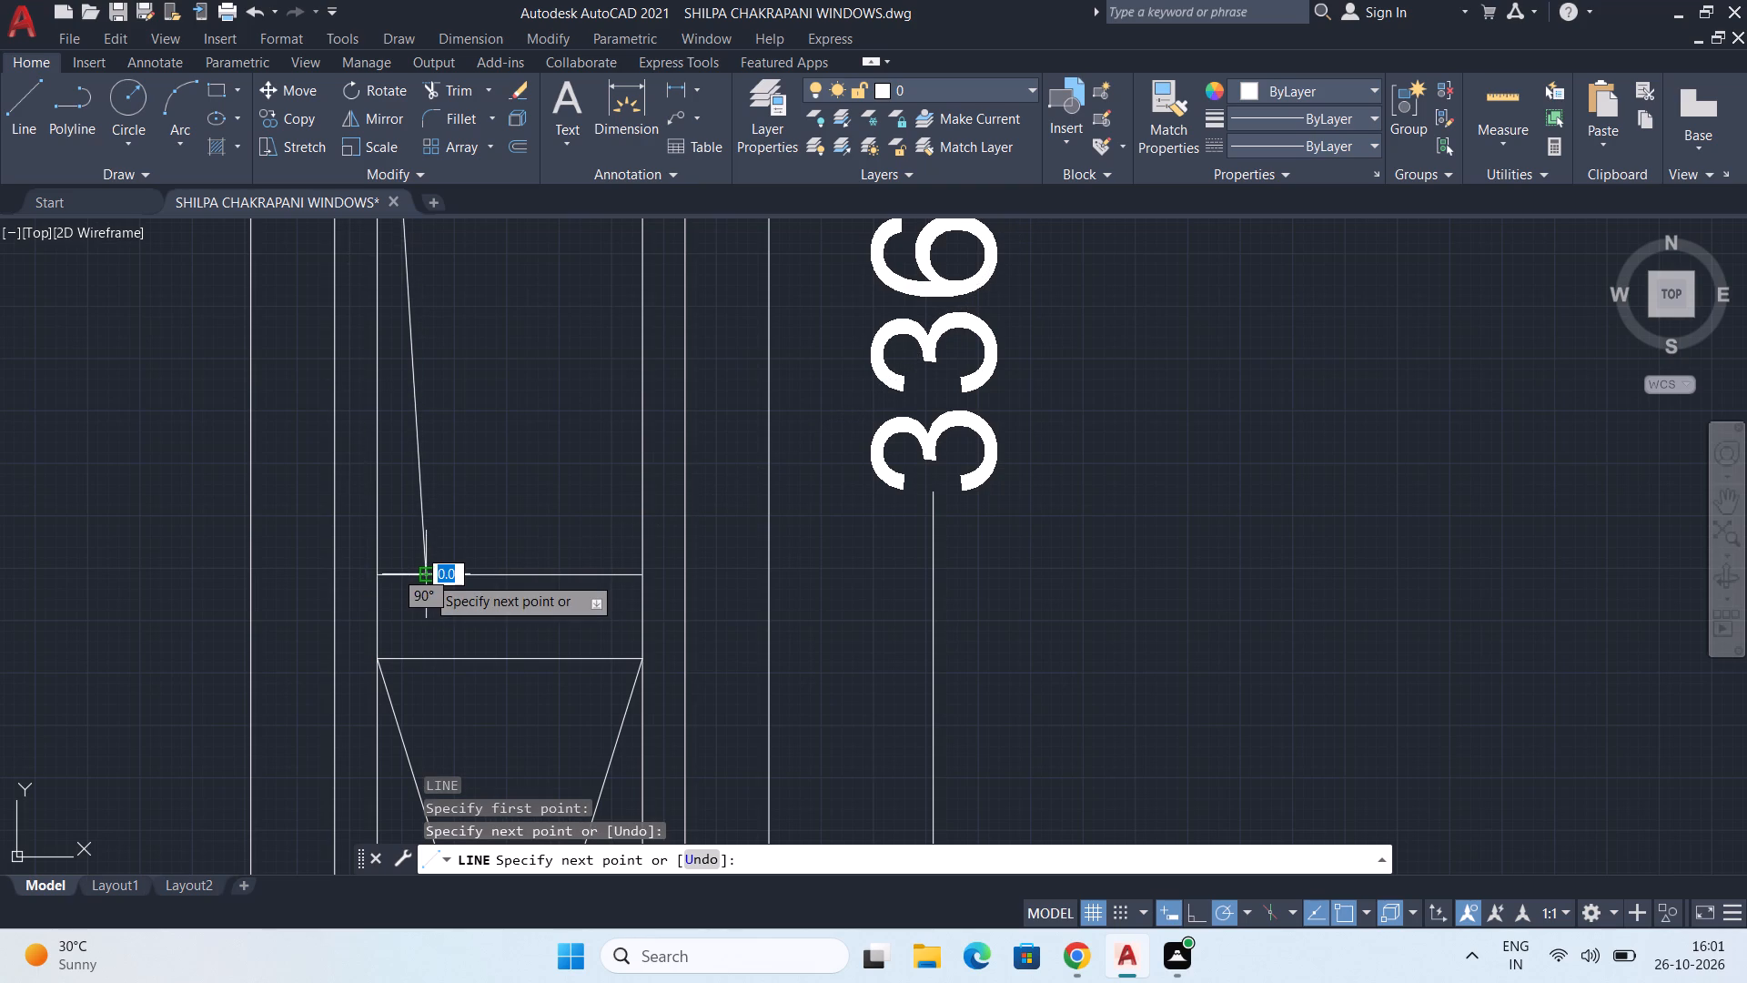
key("Escape")
Mirror the slanted line about the middle panel's vertical centre line, keeping the original.
scroll(469, 507, "down", 1)
middle_click_drag(477, 552, 483, 693)
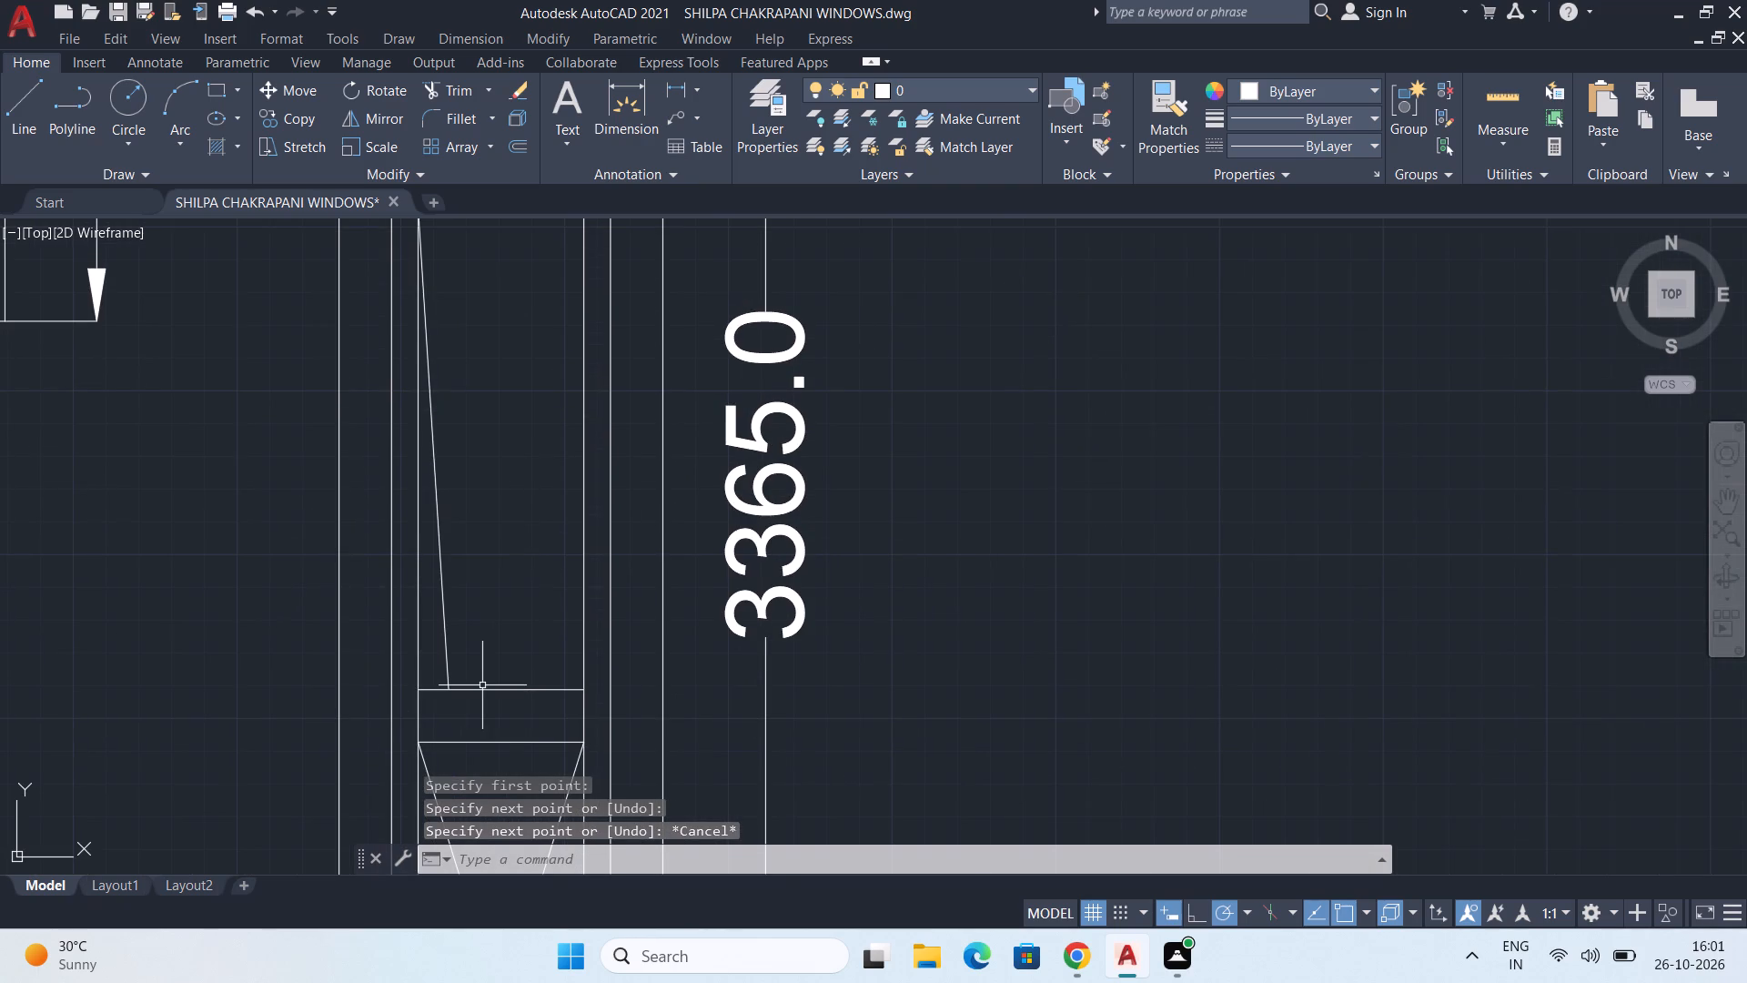
type("MIRR")
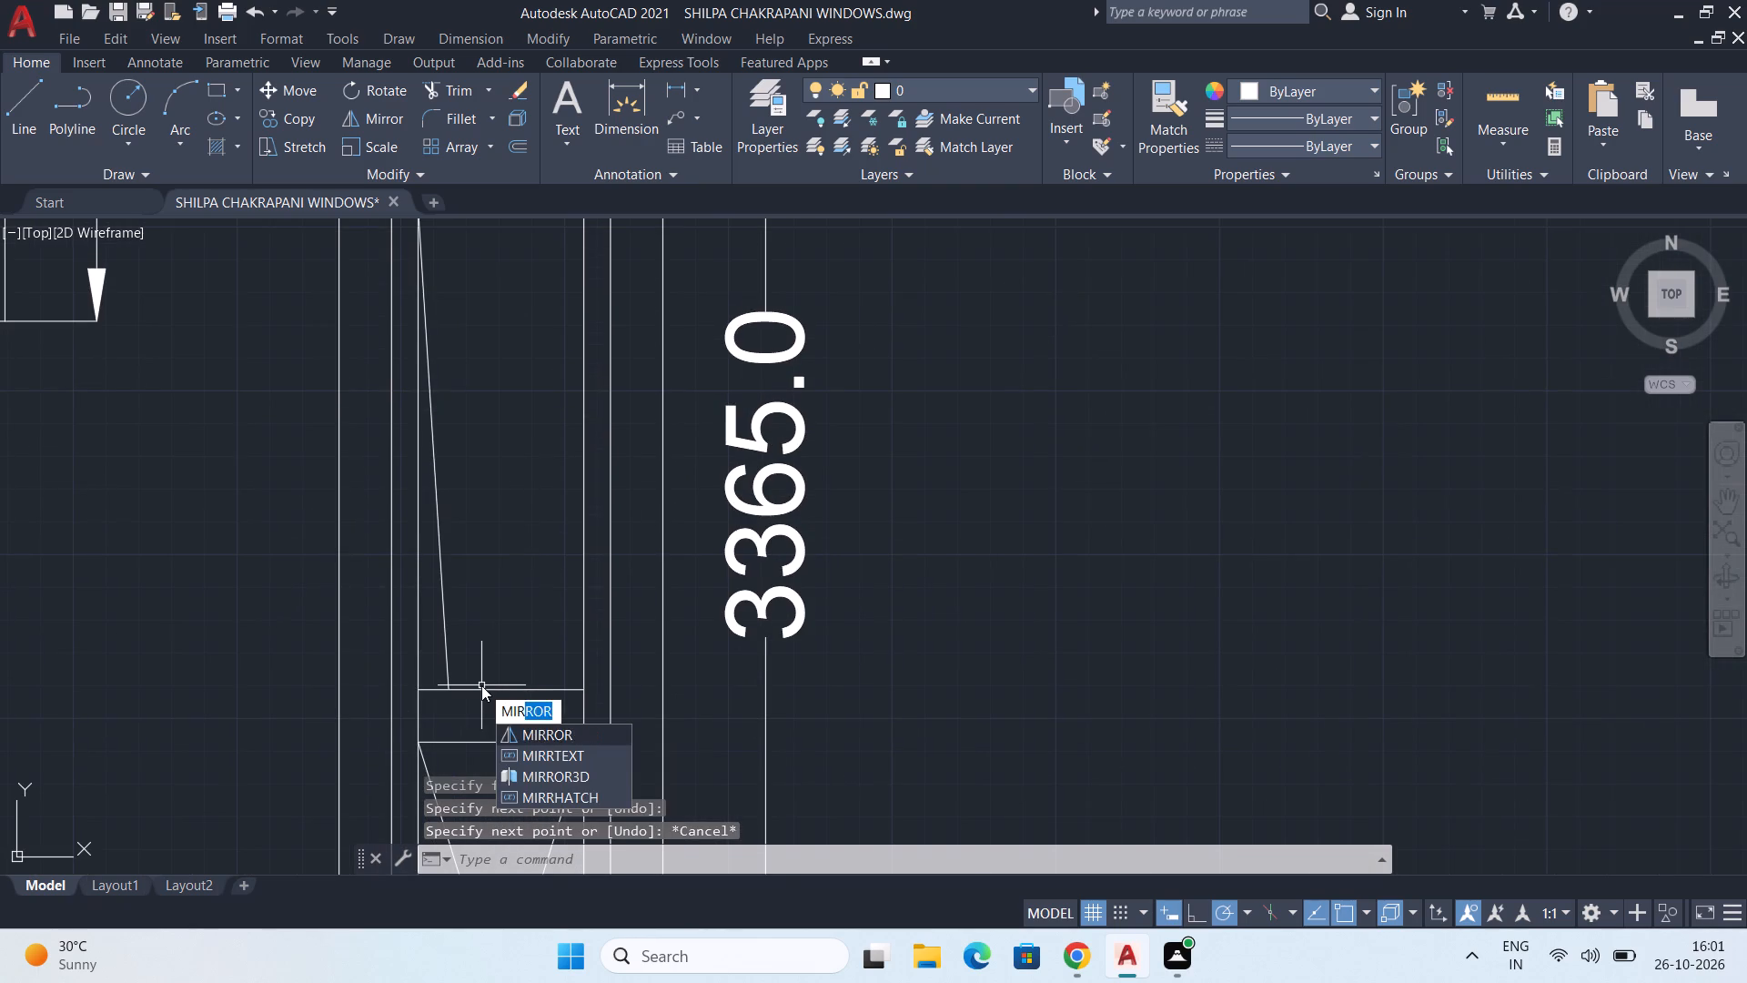
key("Return")
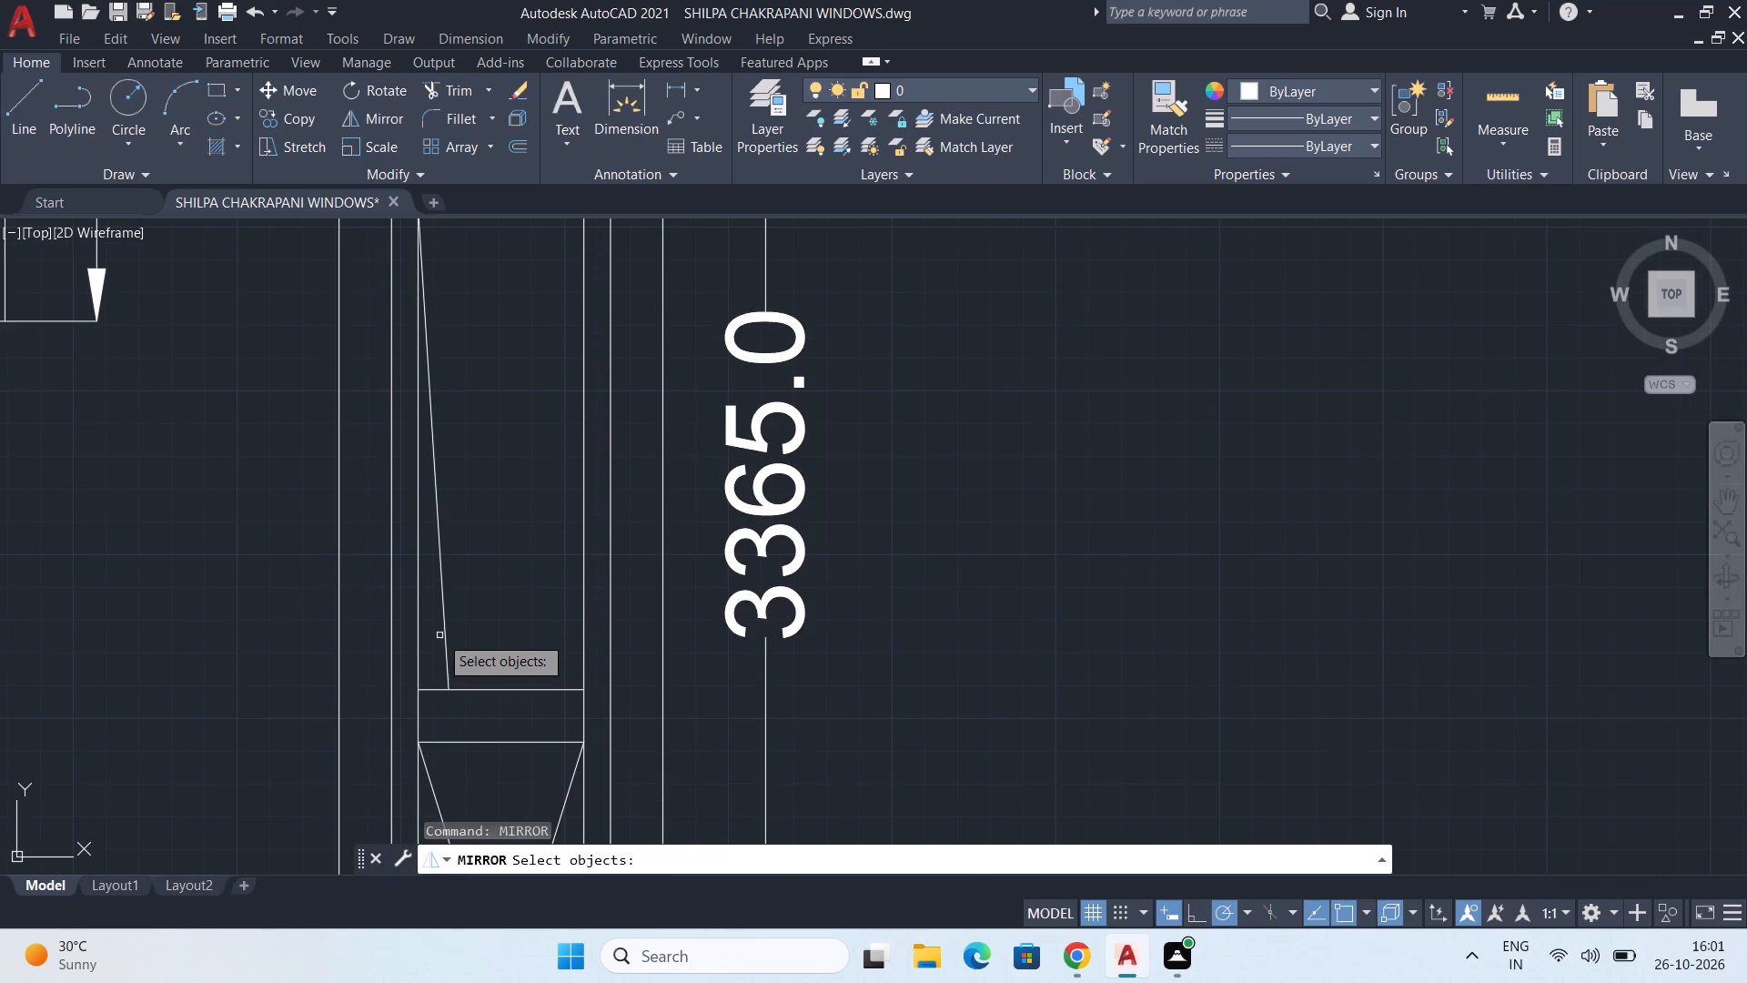
left_click(445, 637)
key("space")
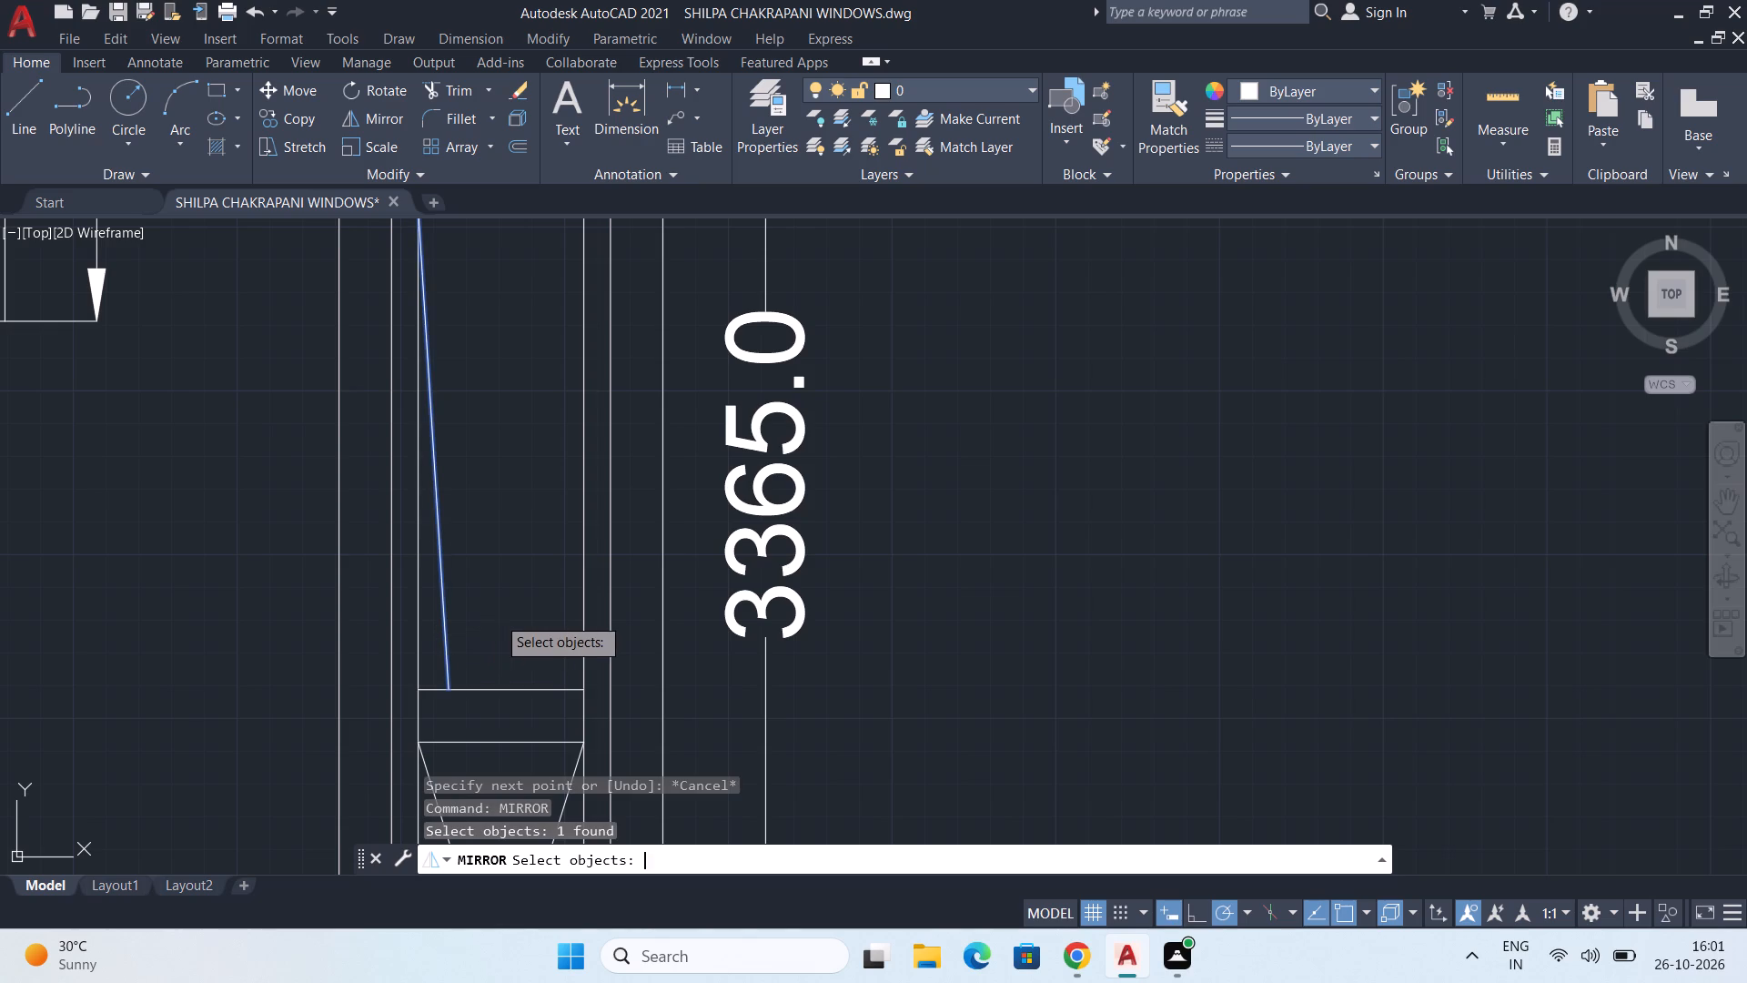
left_click(498, 692)
middle_click_drag(510, 479, 531, 621)
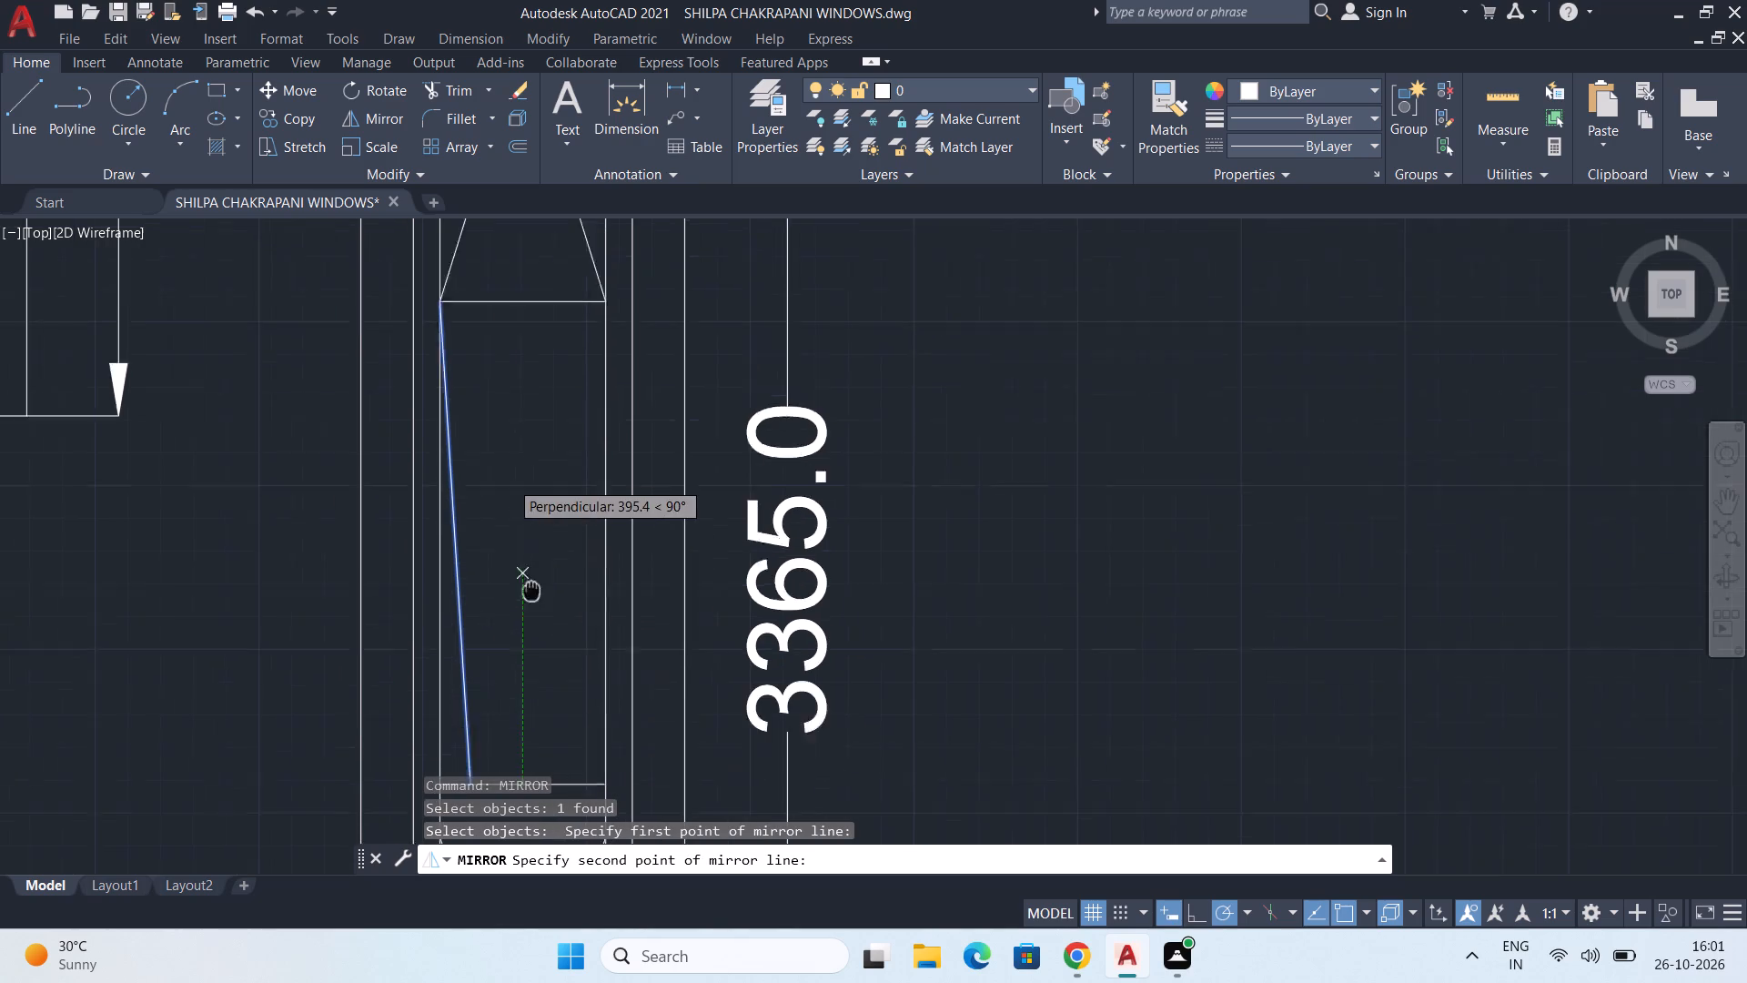
middle_click_drag(531, 621, 527, 719)
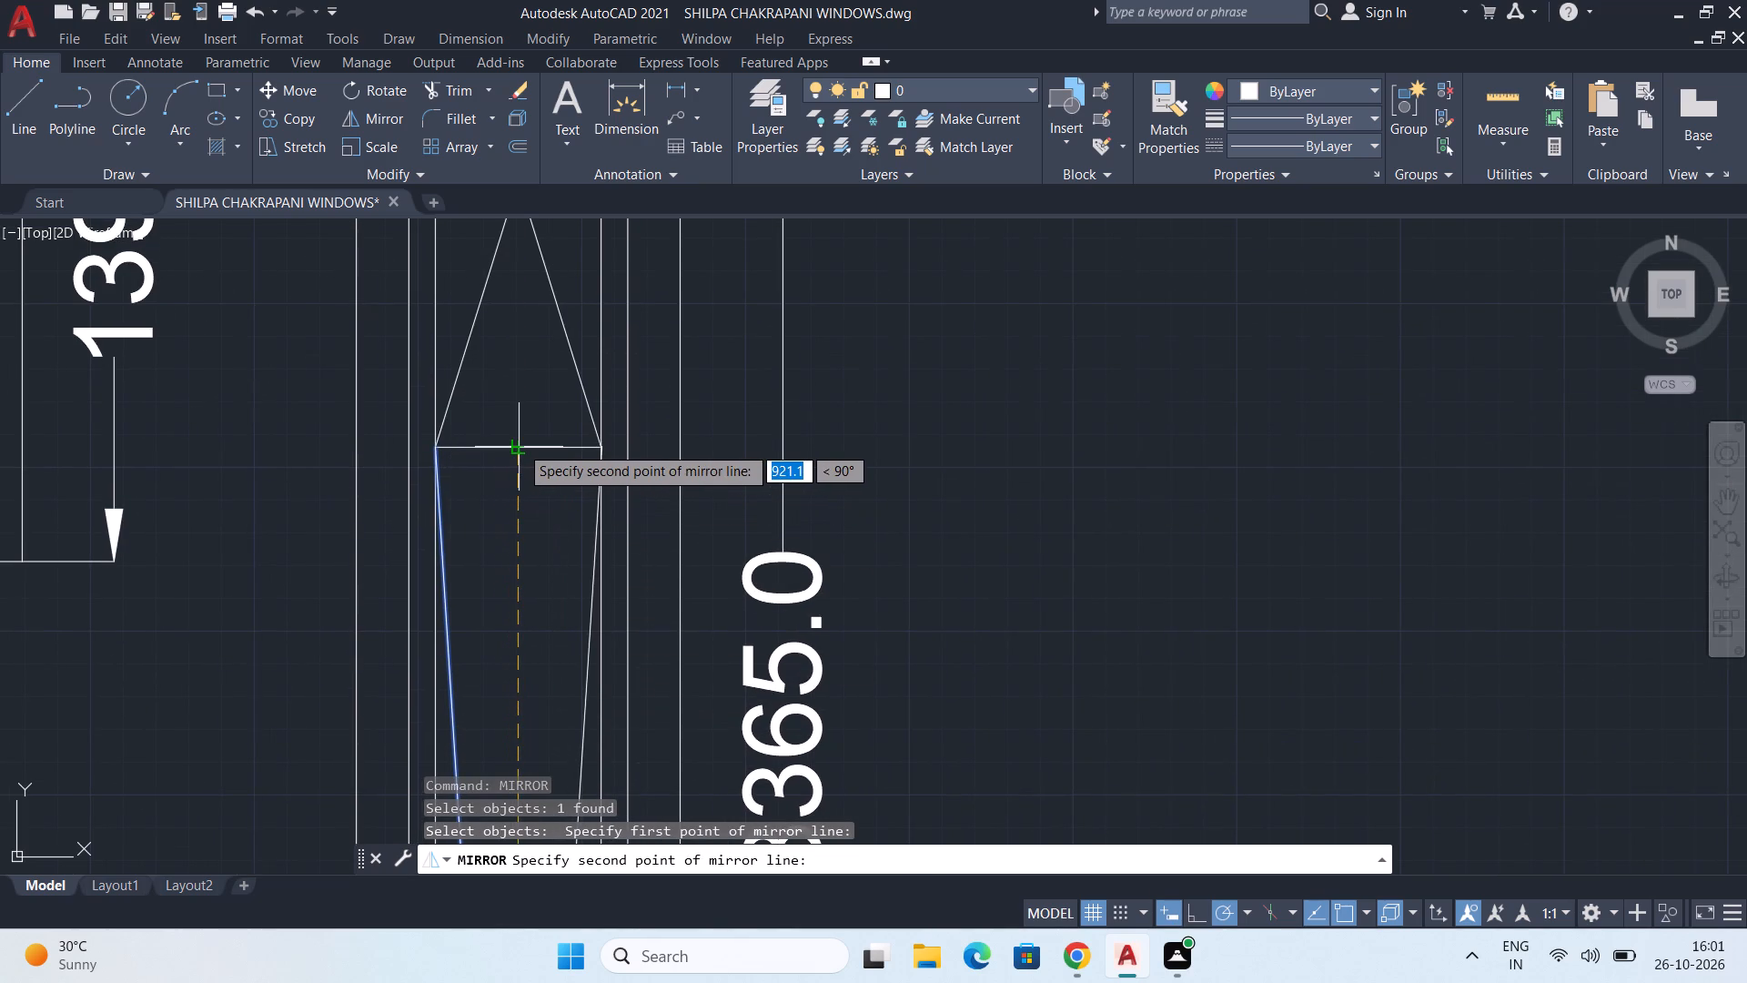
left_click(520, 445)
scroll(549, 451, "up", 2)
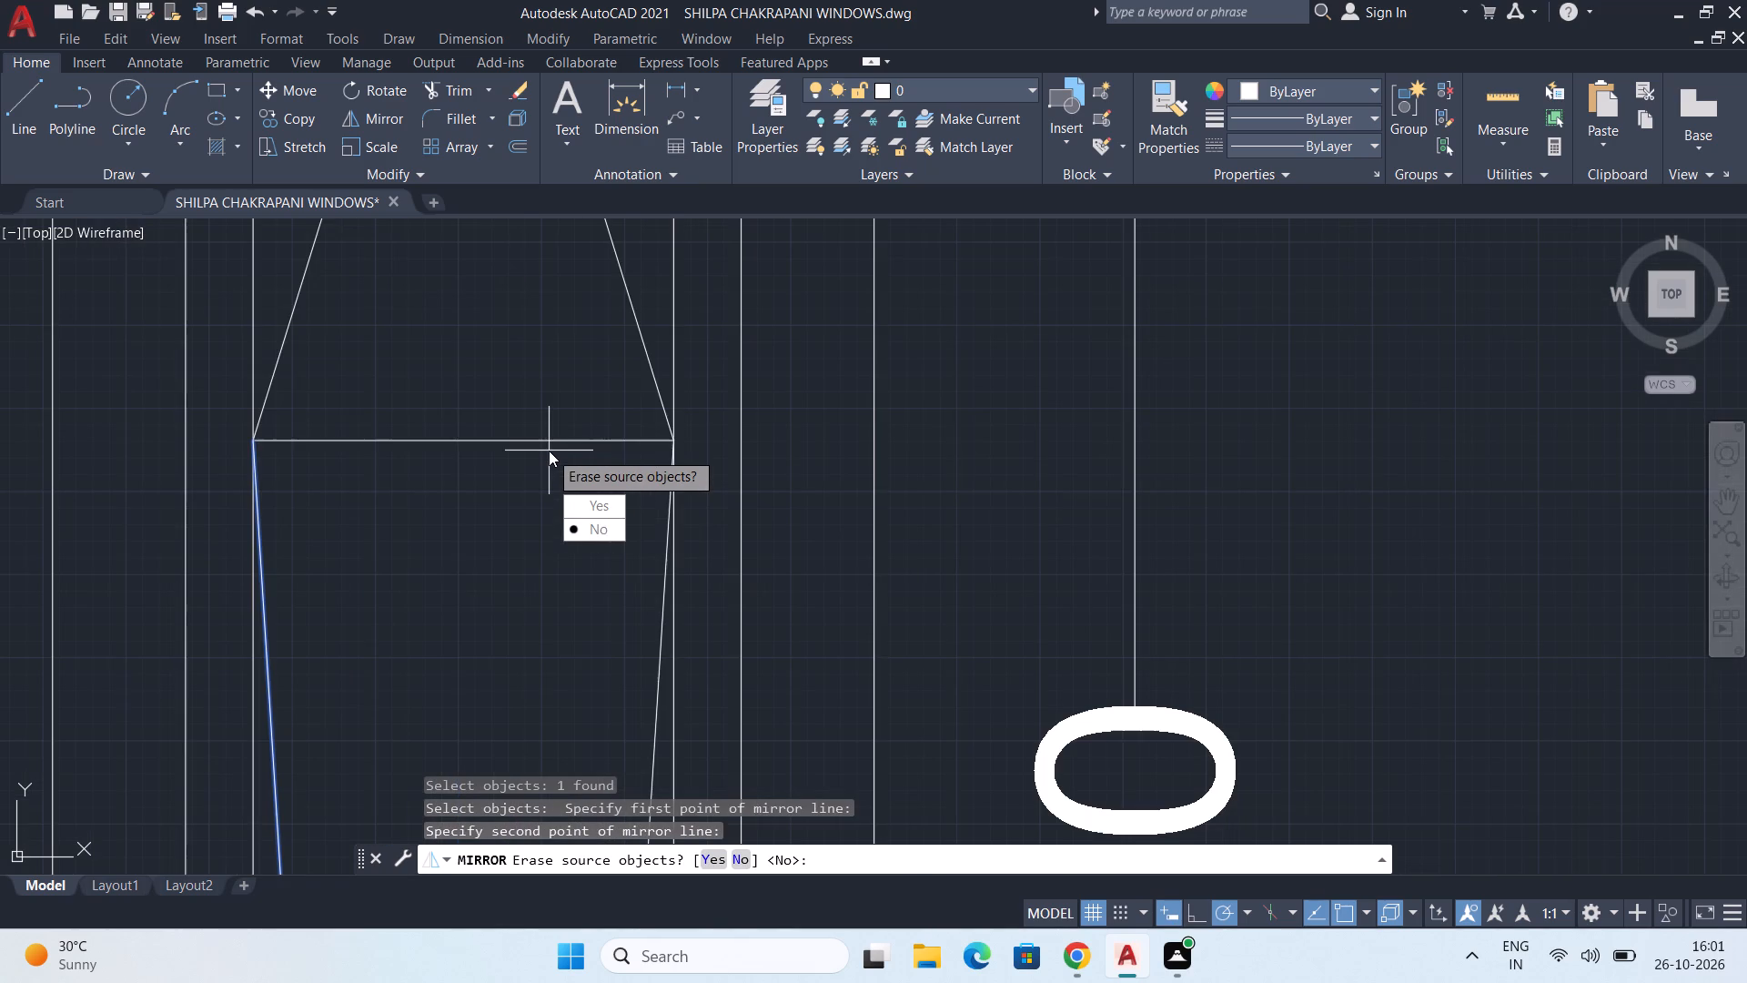
left_click_drag(599, 522, 520, 445)
scroll(606, 380, "up", 3)
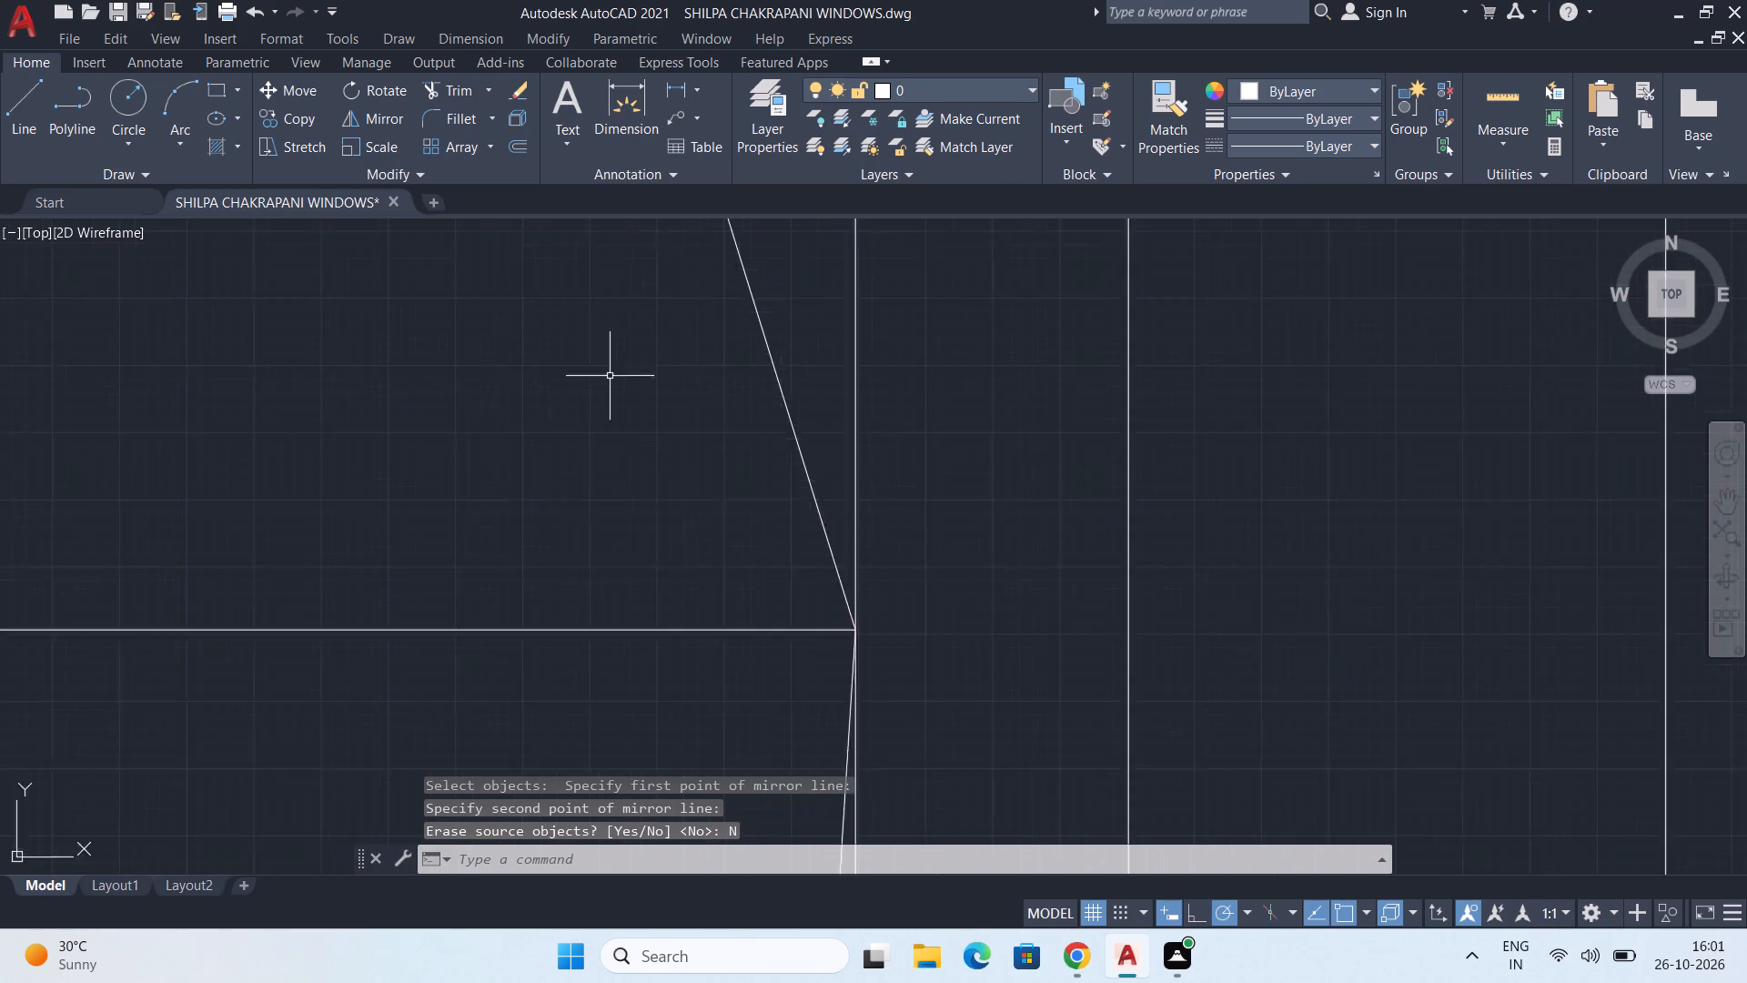
Trim both ends of the offset line outside the two slanted lines, closing the tapered shape in the middle panel.
scroll(610, 376, "down", 8)
middle_click_drag(629, 558, 568, 491)
key("t")
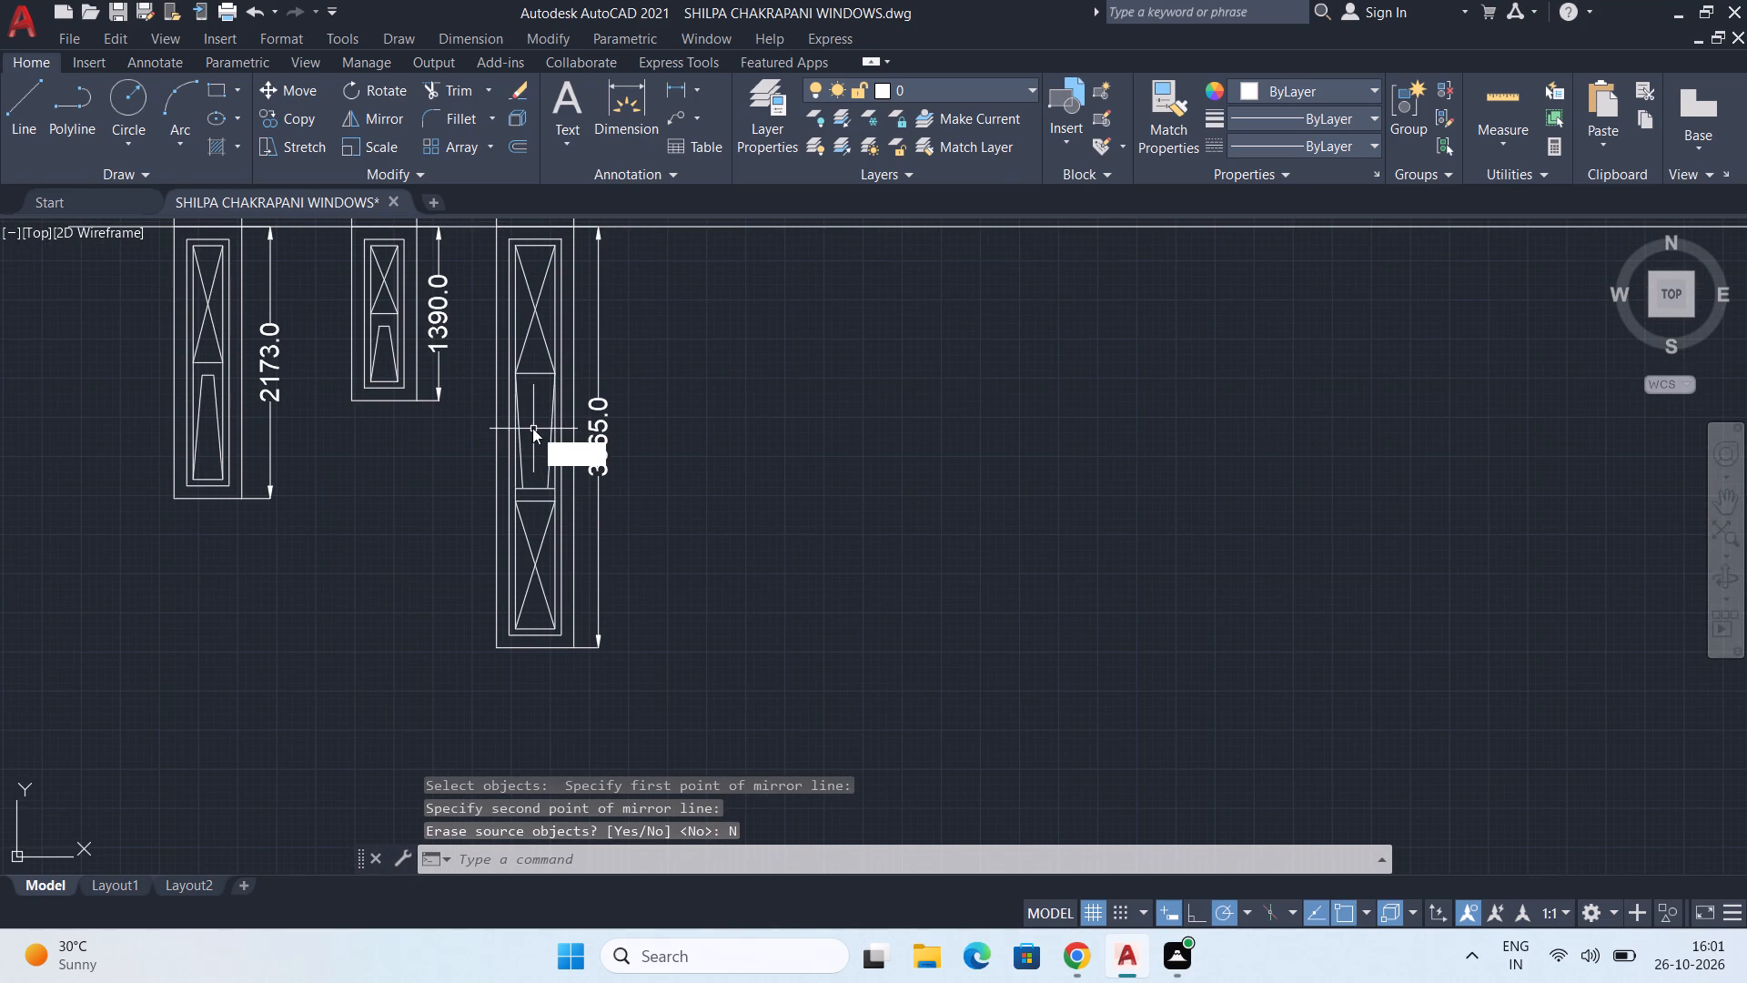
key("r")
key("Return")
scroll(548, 584, "up", 2)
scroll(462, 461, "up", 1)
middle_click_drag(467, 424, 498, 535)
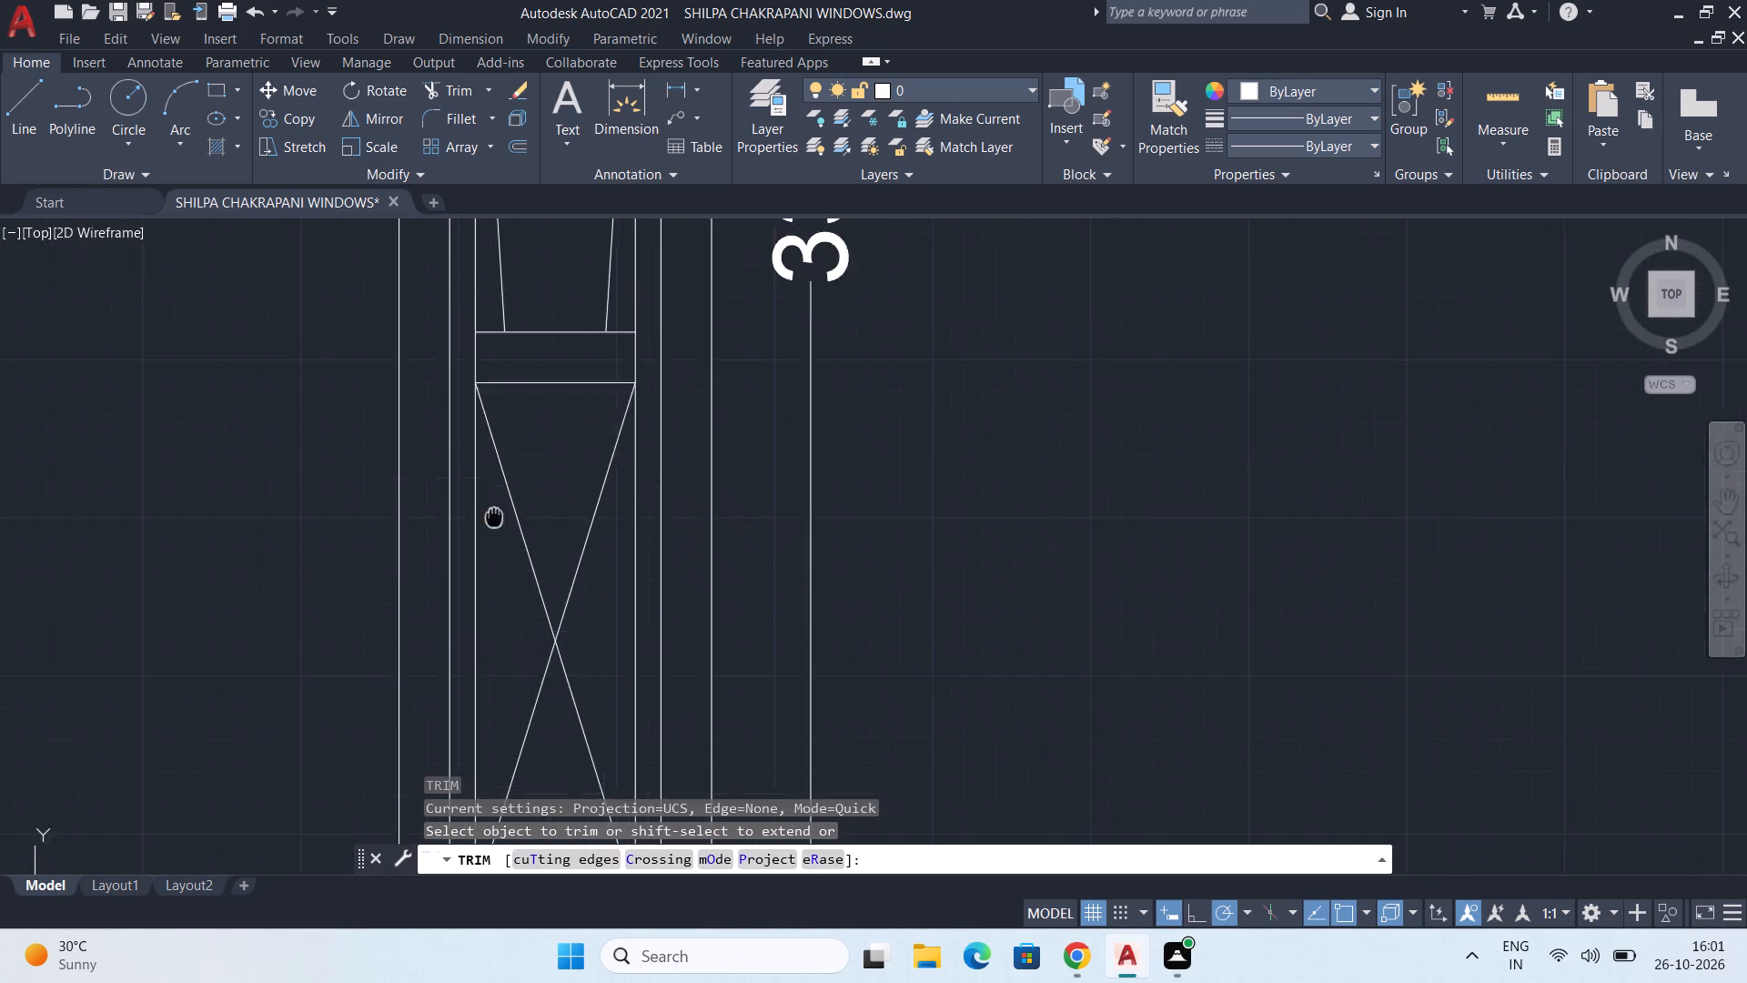
middle_click_drag(498, 535, 507, 662)
scroll(540, 517, "up", 2)
left_click(461, 492)
left_click(466, 593)
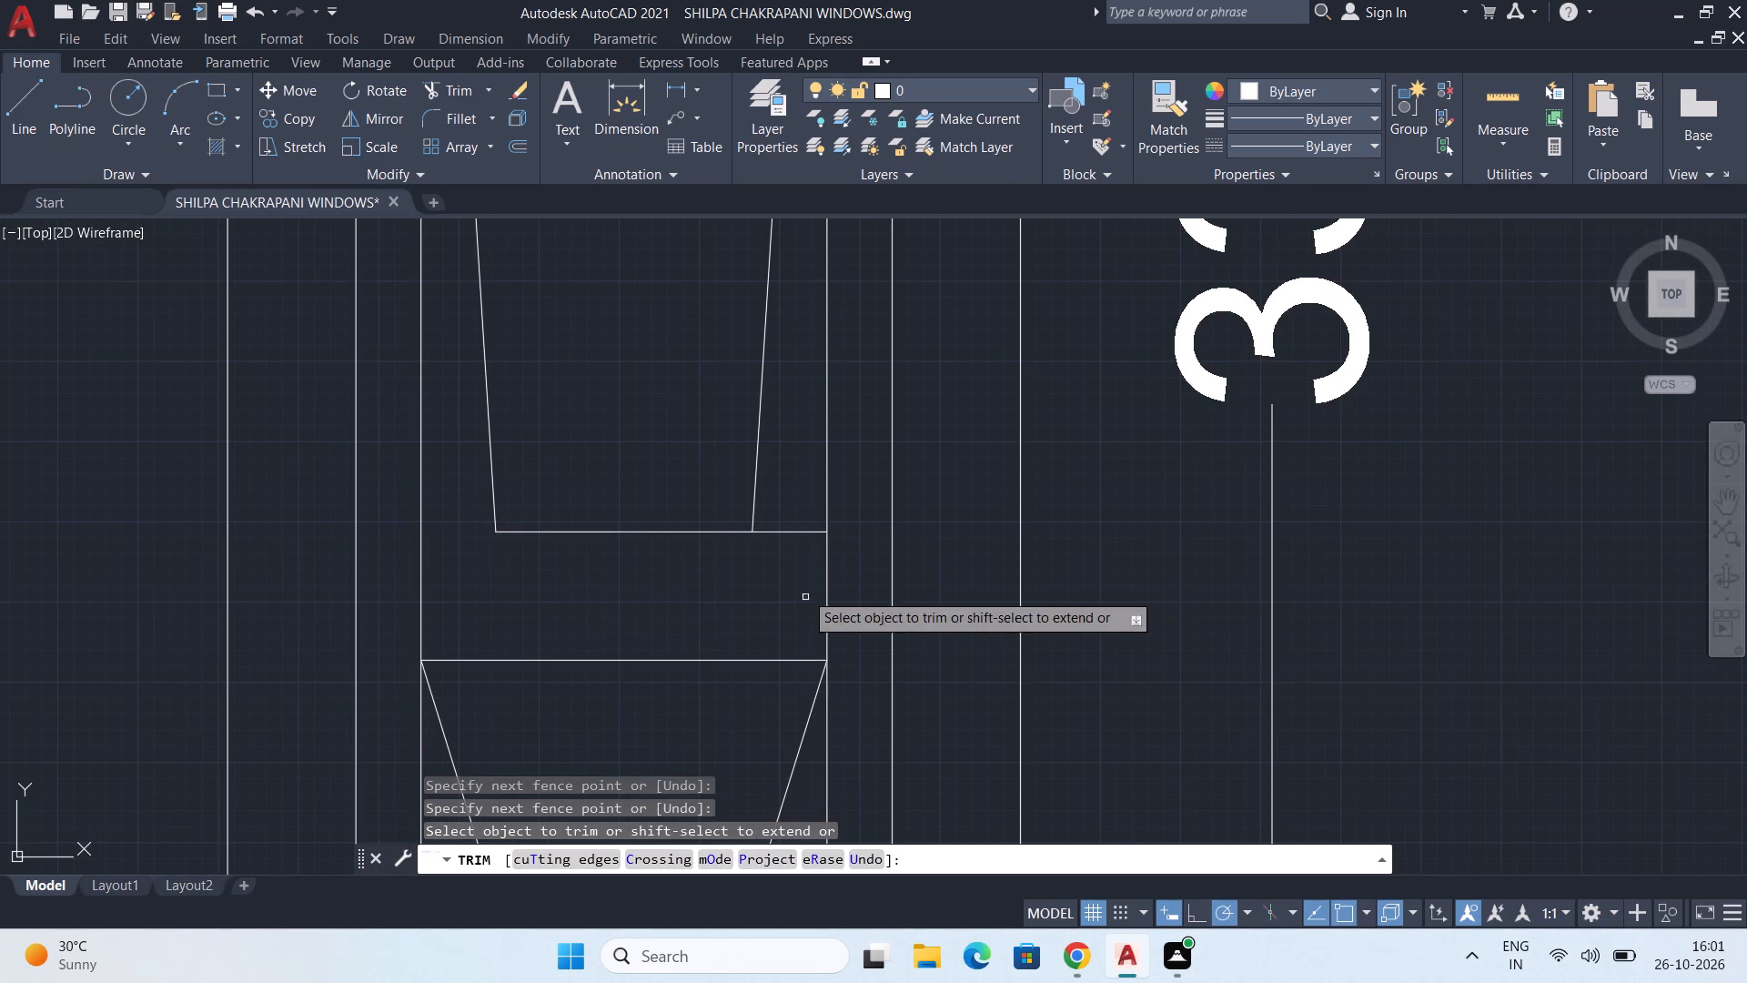
left_click(793, 500)
left_click(779, 628)
scroll(761, 594, "down", 3)
middle_click_drag(846, 644, 853, 641)
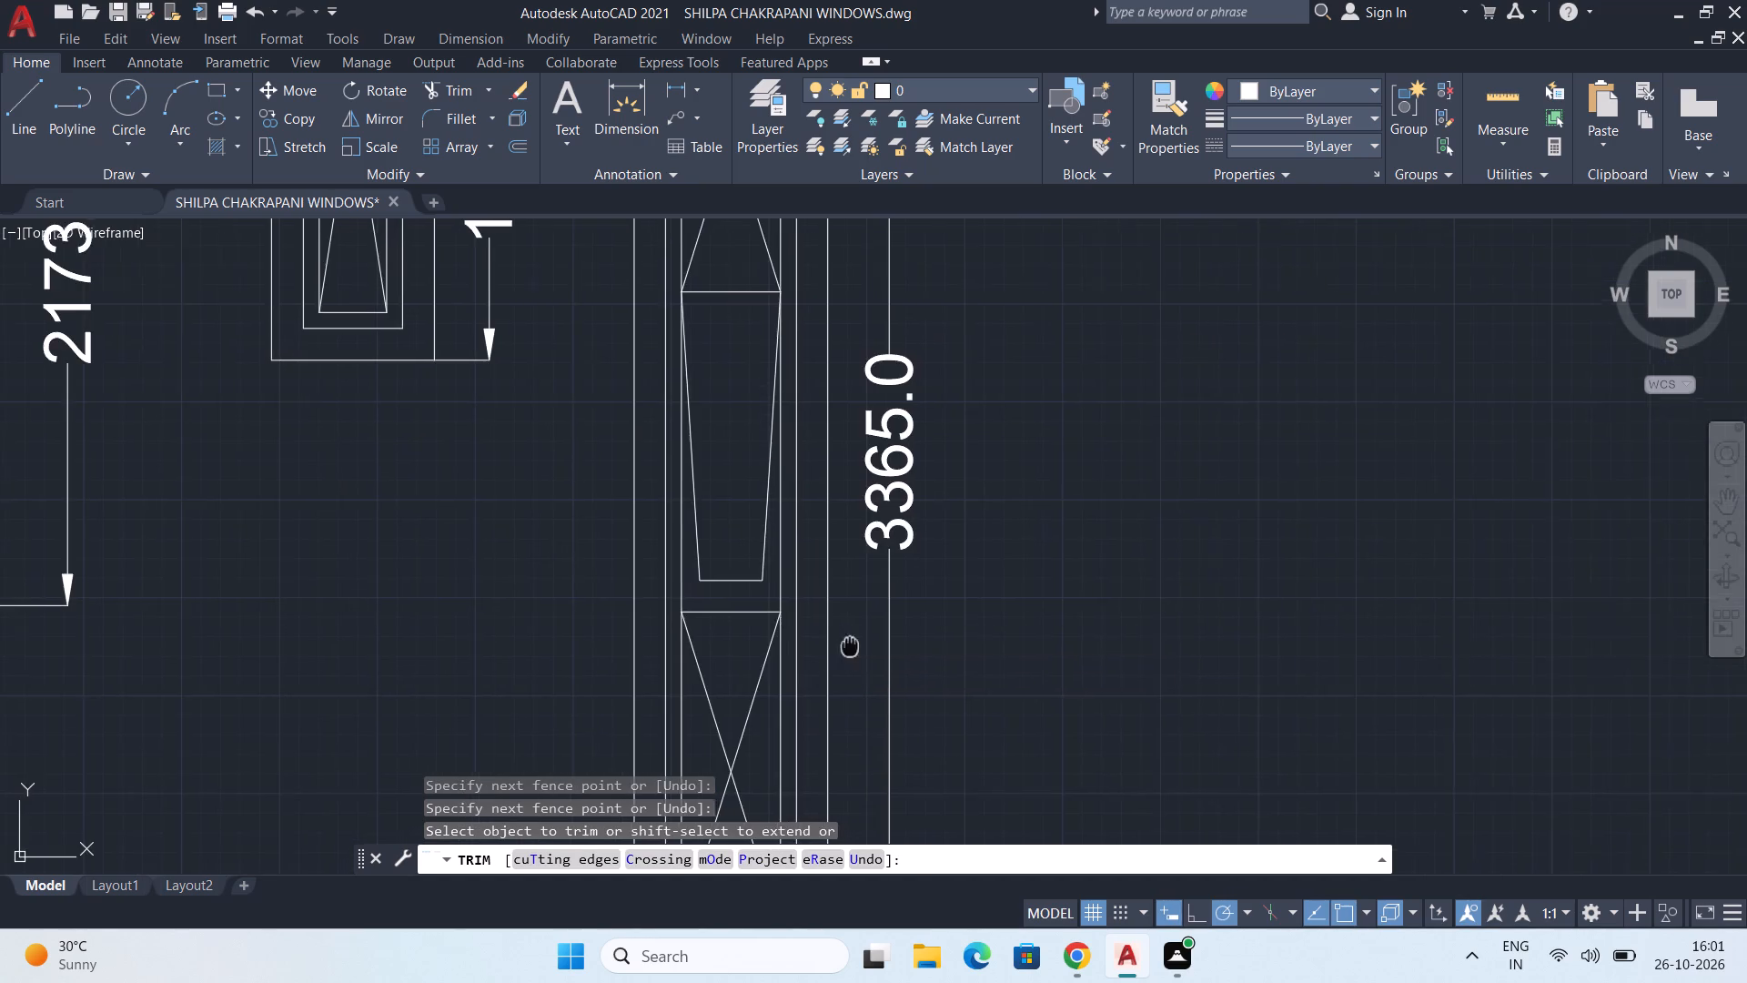
Examine the panel shapes of the fourth row's three windows, comparing the tapered lower panels with the third window's middle panel.
middle_click_drag(853, 641, 785, 598)
scroll(785, 585, "down", 2)
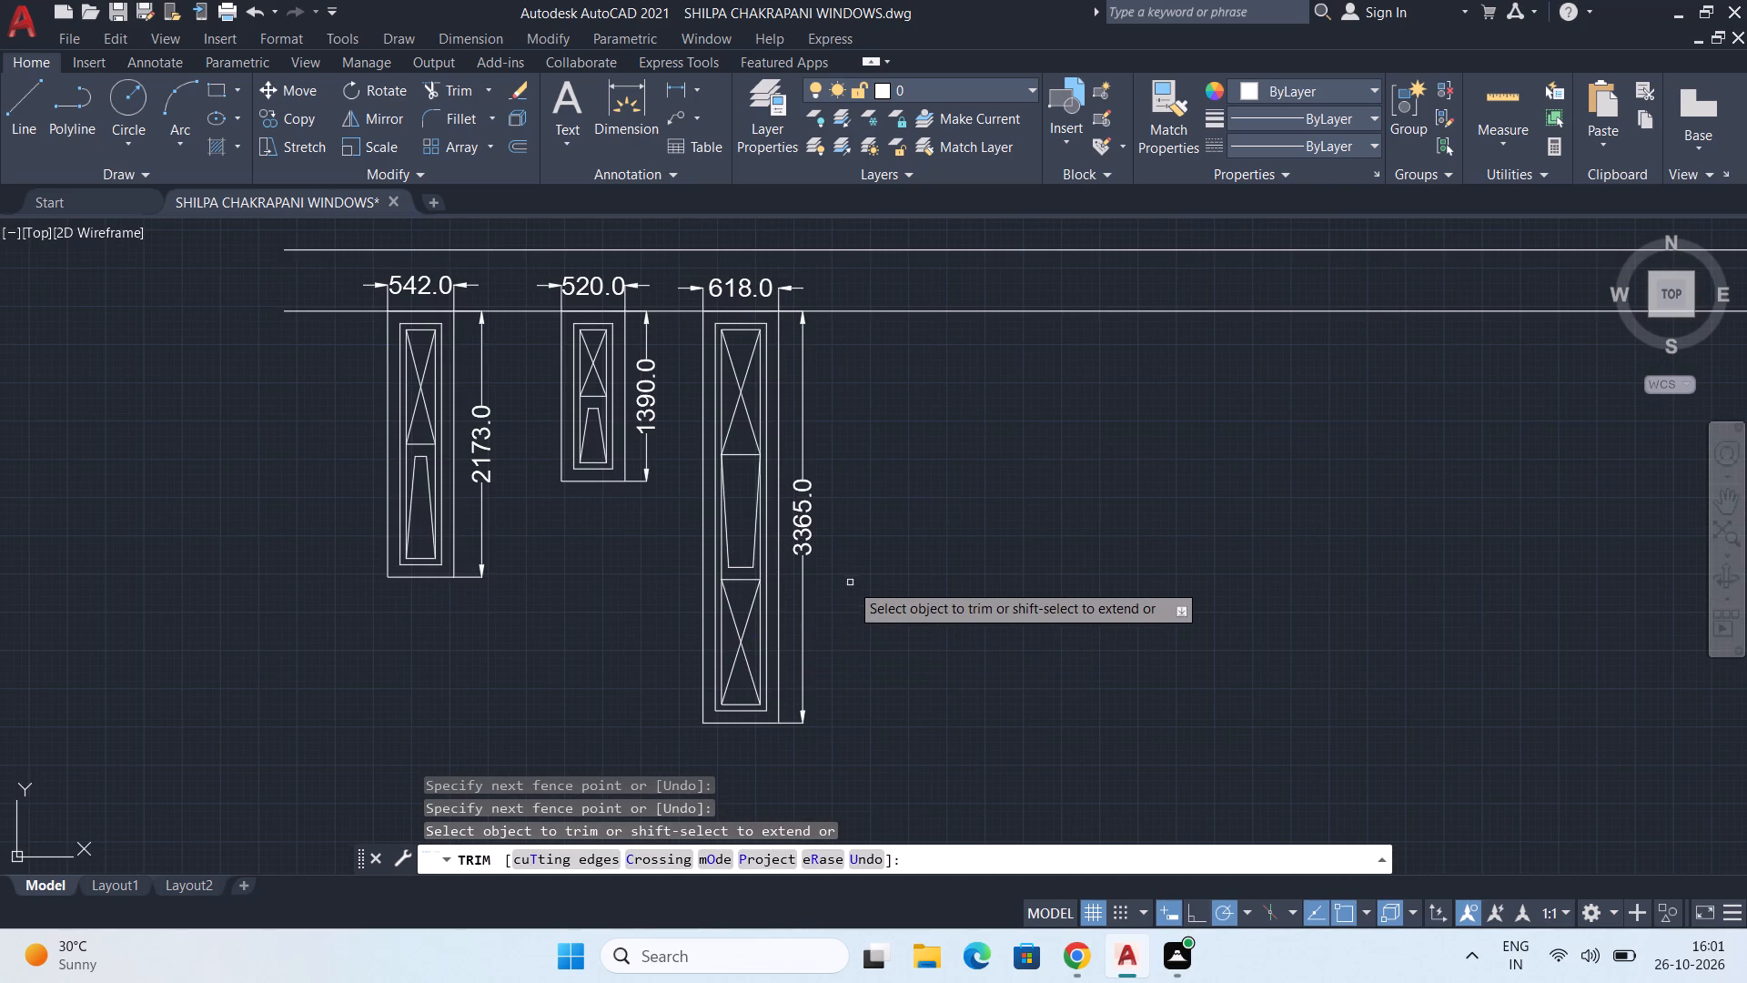
key("space")
scroll(841, 500, "down", 1)
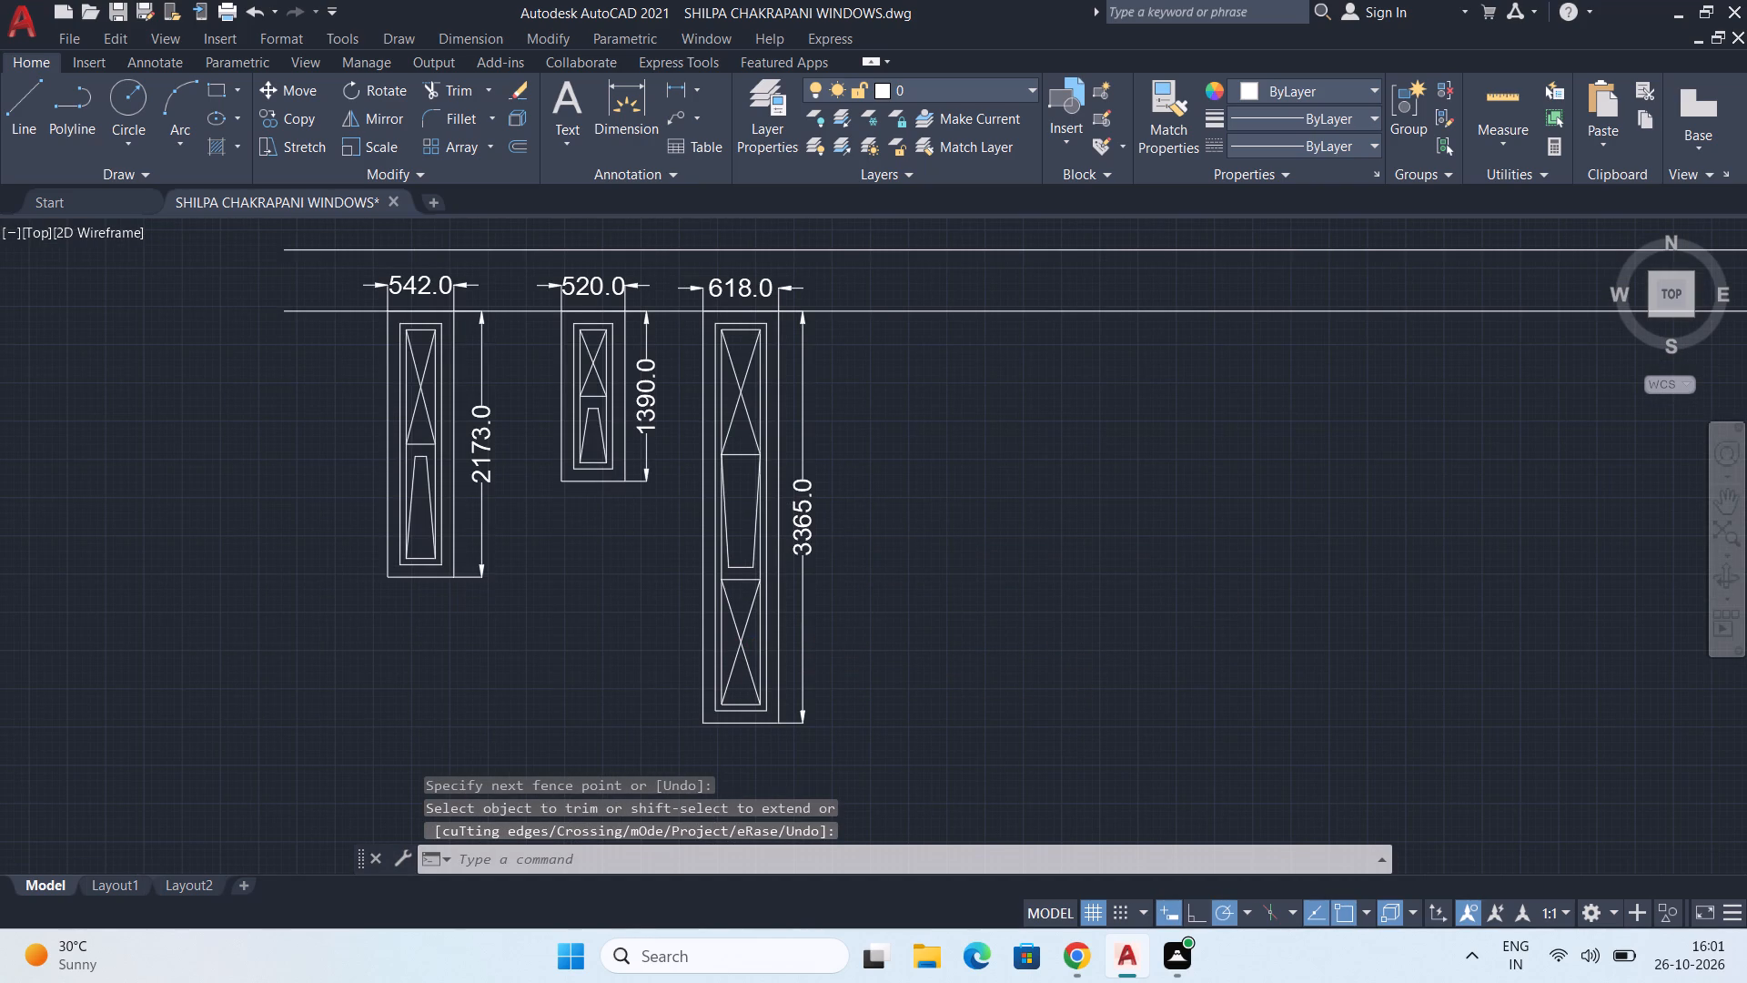
middle_click_drag(842, 502, 778, 608)
scroll(503, 639, "up", 2)
middle_click_drag(564, 637, 558, 674)
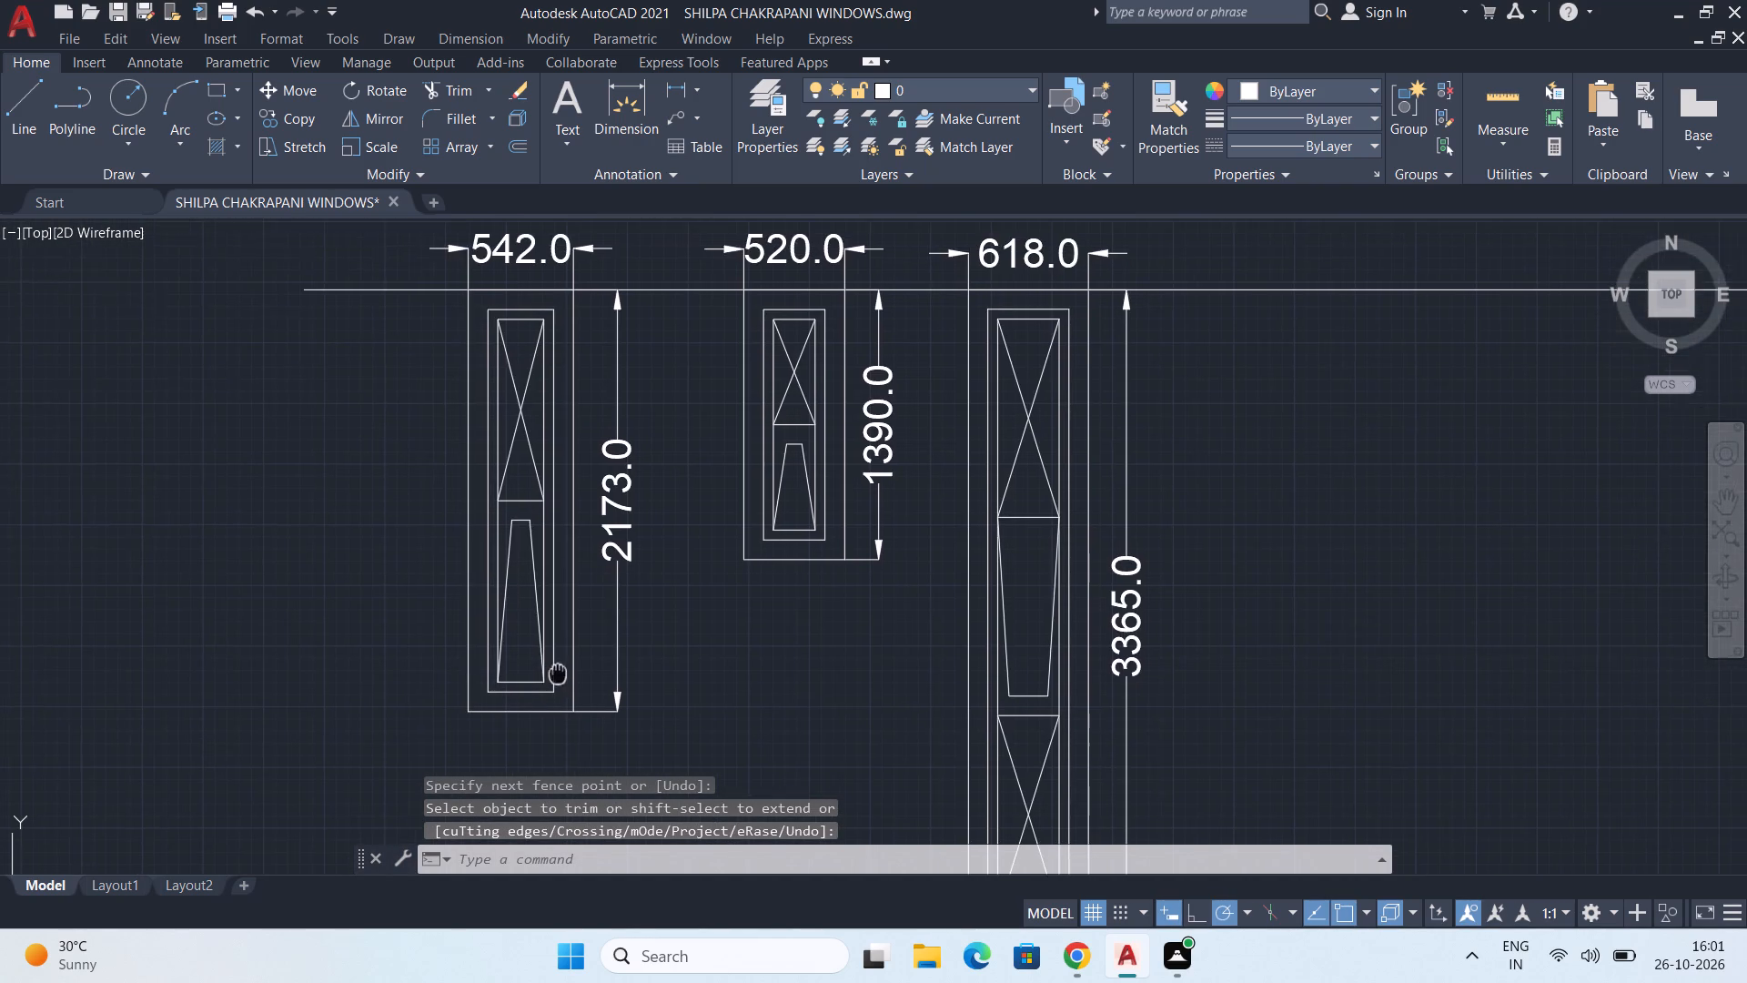
middle_click_drag(558, 674, 556, 677)
scroll(560, 613, "down", 1)
middle_click_drag(540, 623, 551, 668)
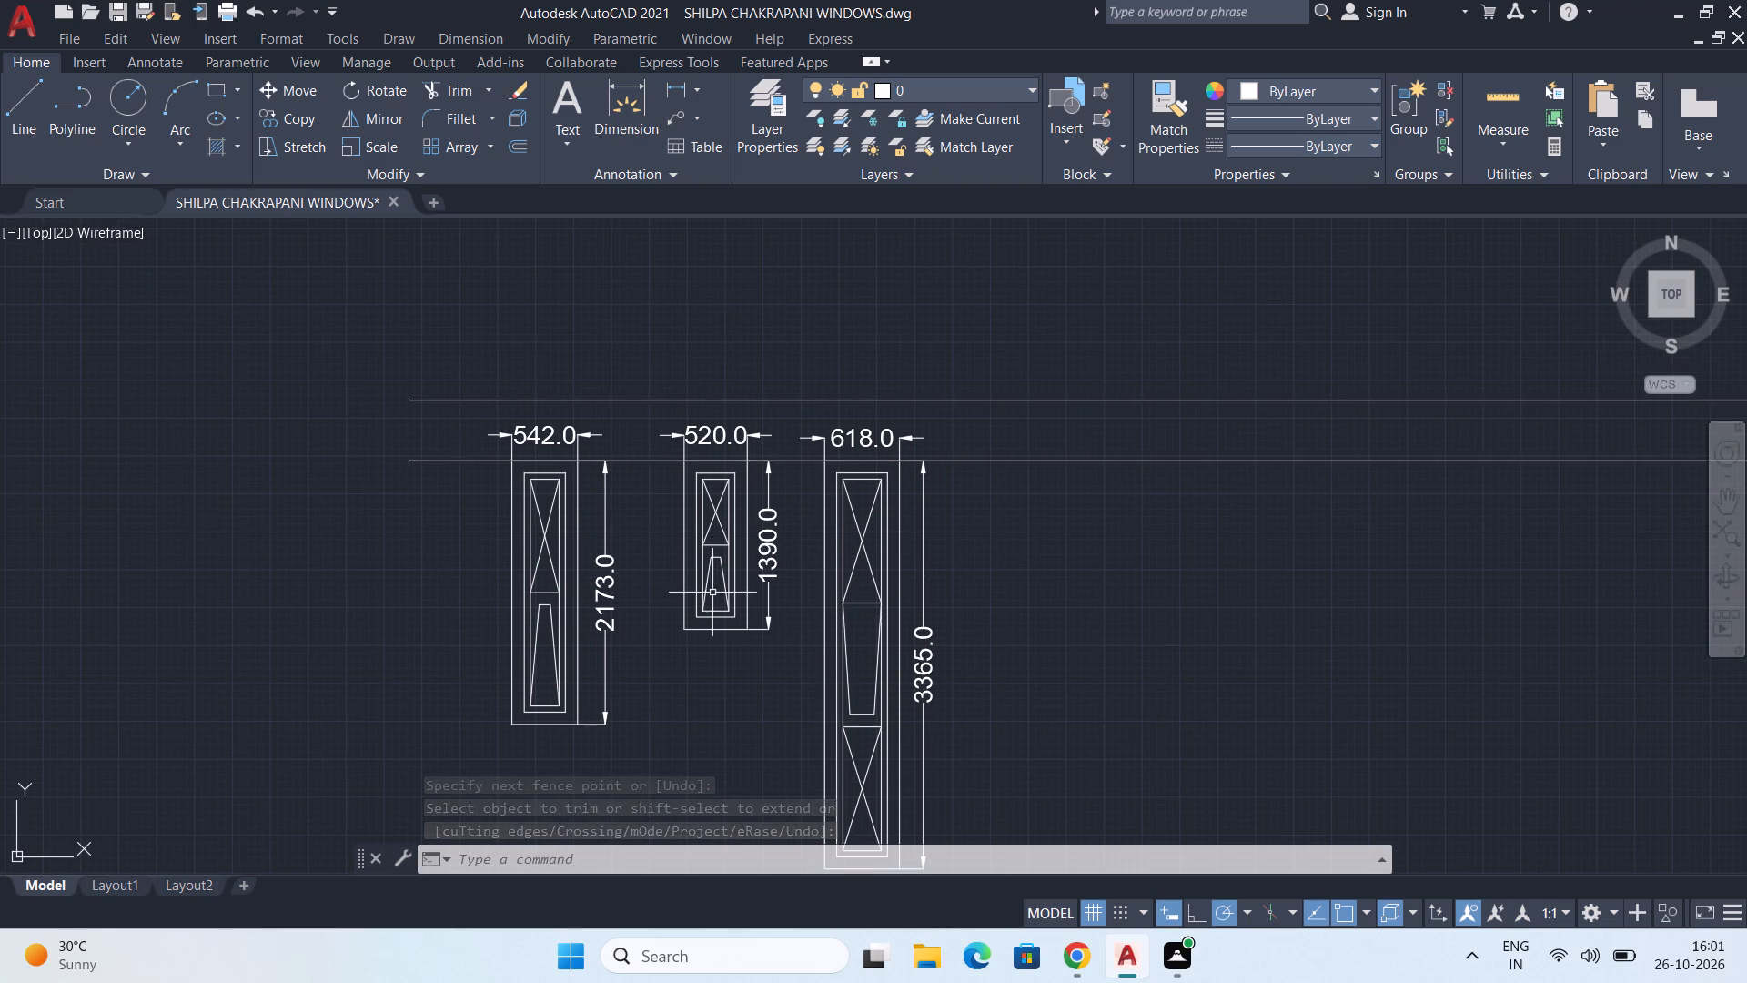
scroll(562, 643, "down", 2)
middle_click_drag(552, 654, 569, 712)
scroll(591, 739, "up", 2)
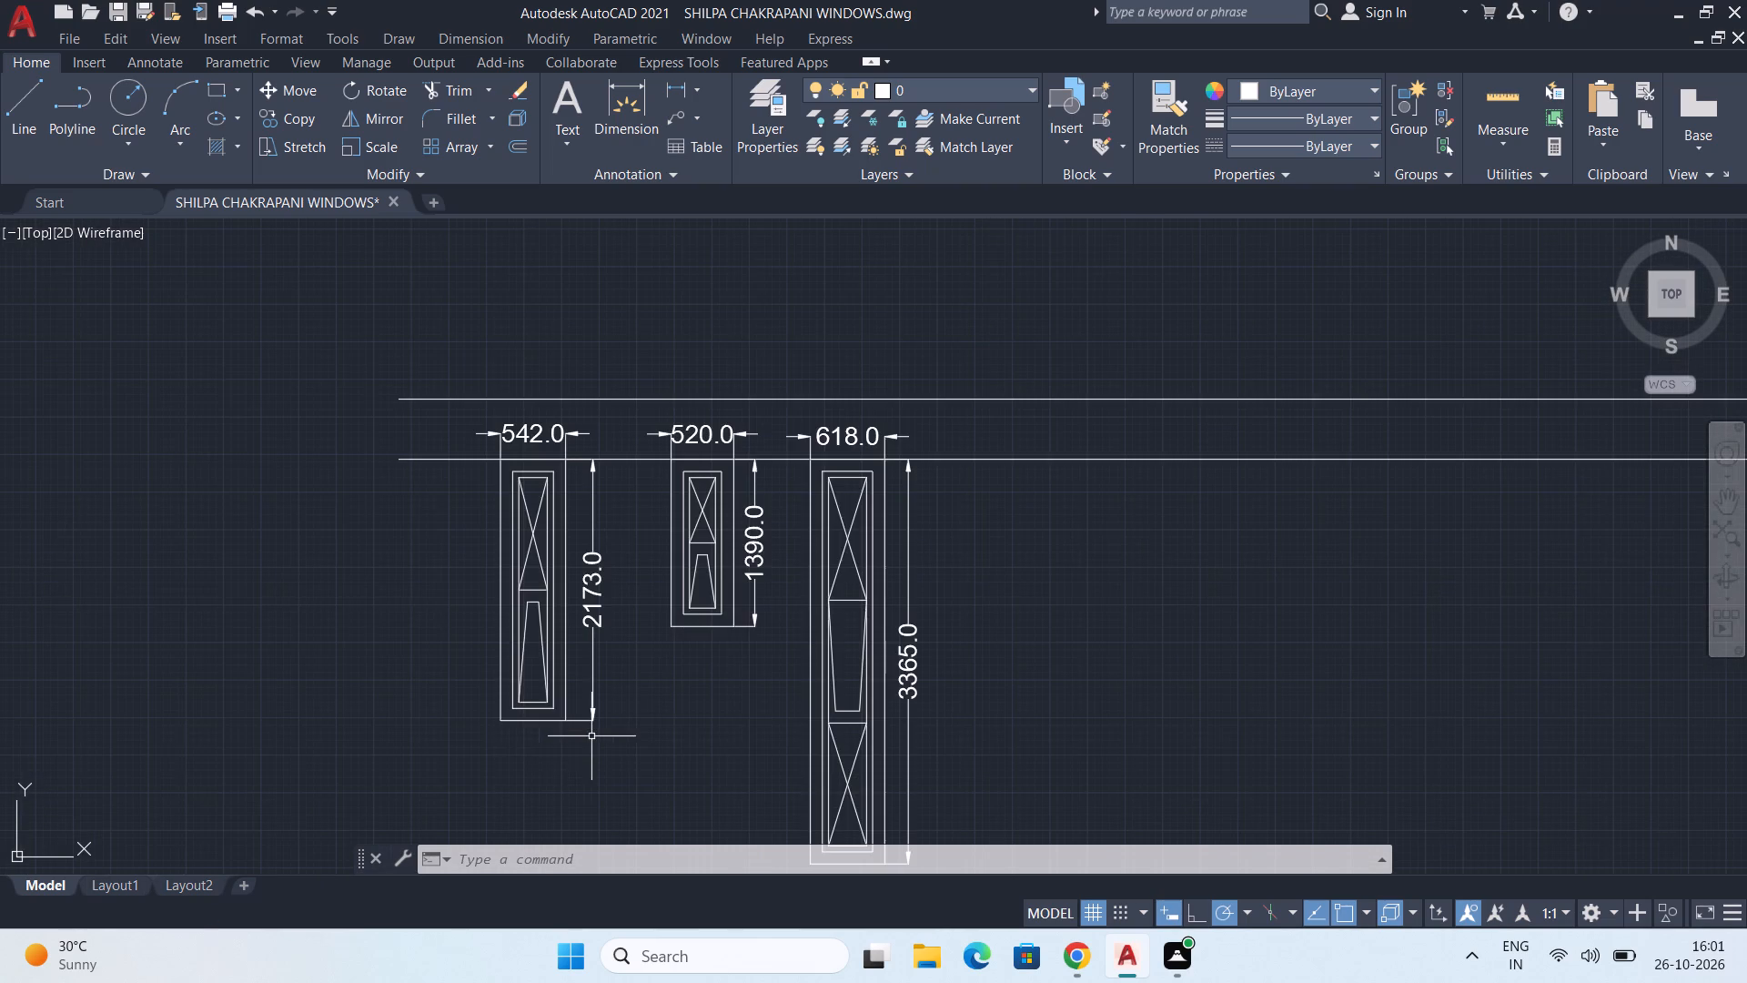
middle_click_drag(528, 623, 536, 725)
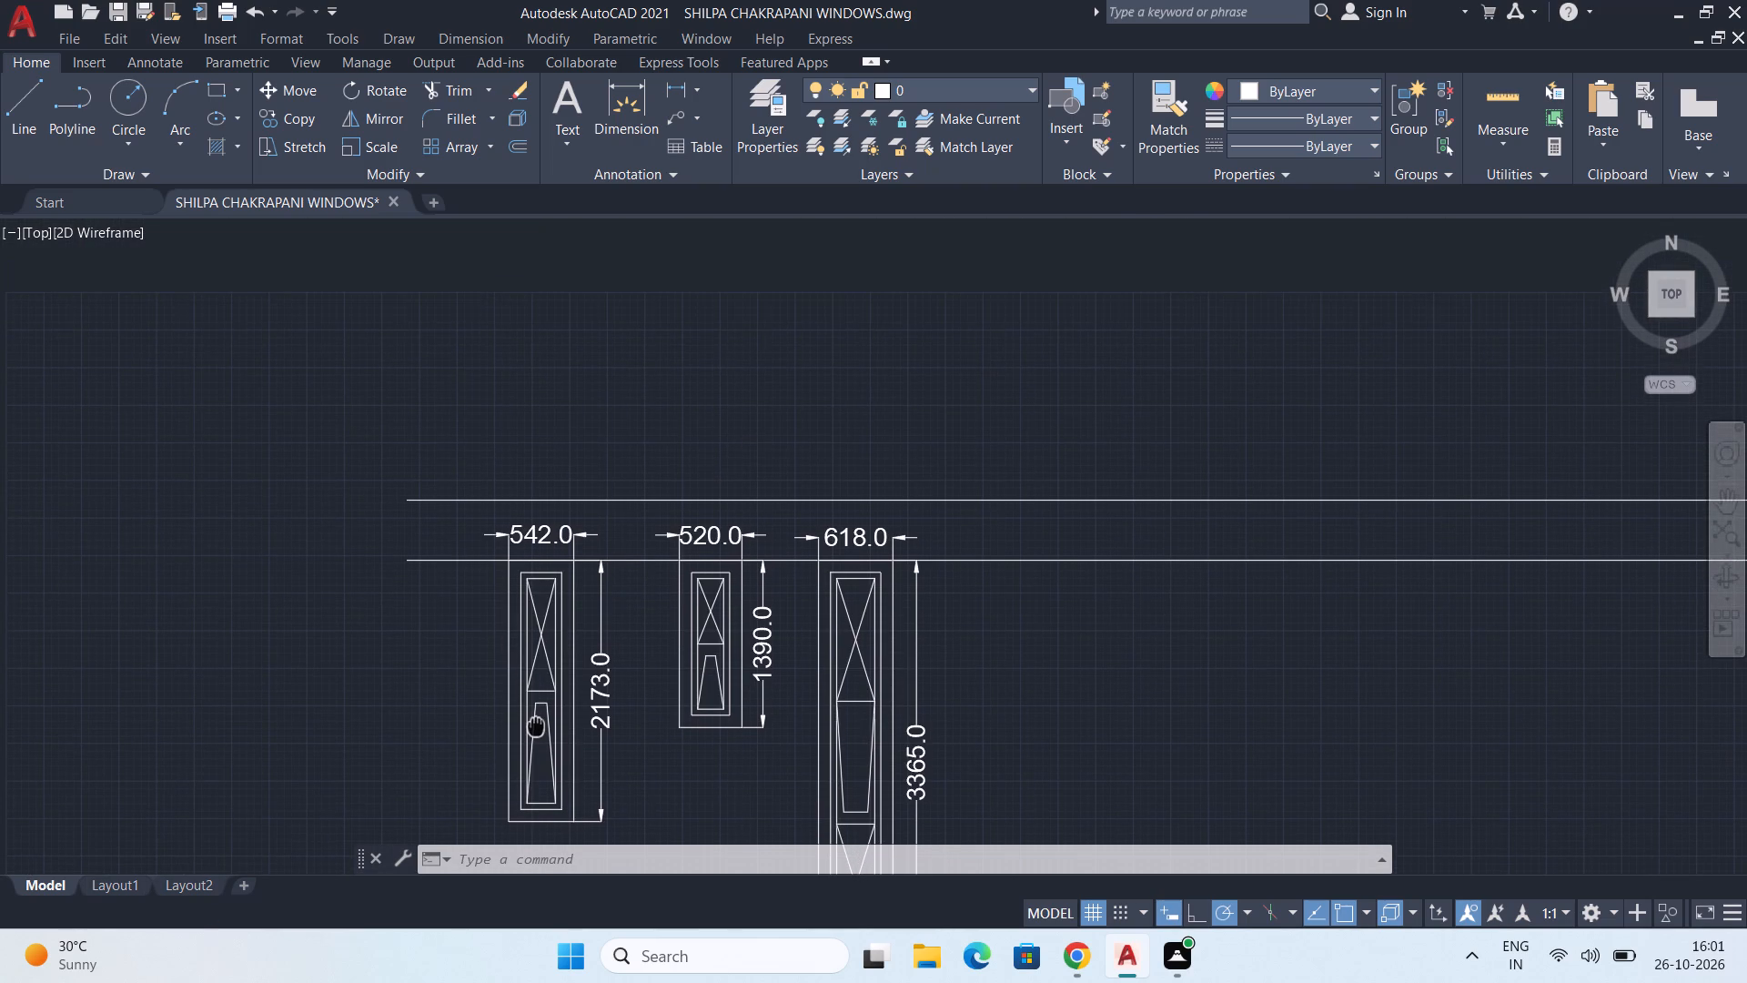
middle_click_drag(536, 725, 536, 686)
scroll(550, 620, "up", 2)
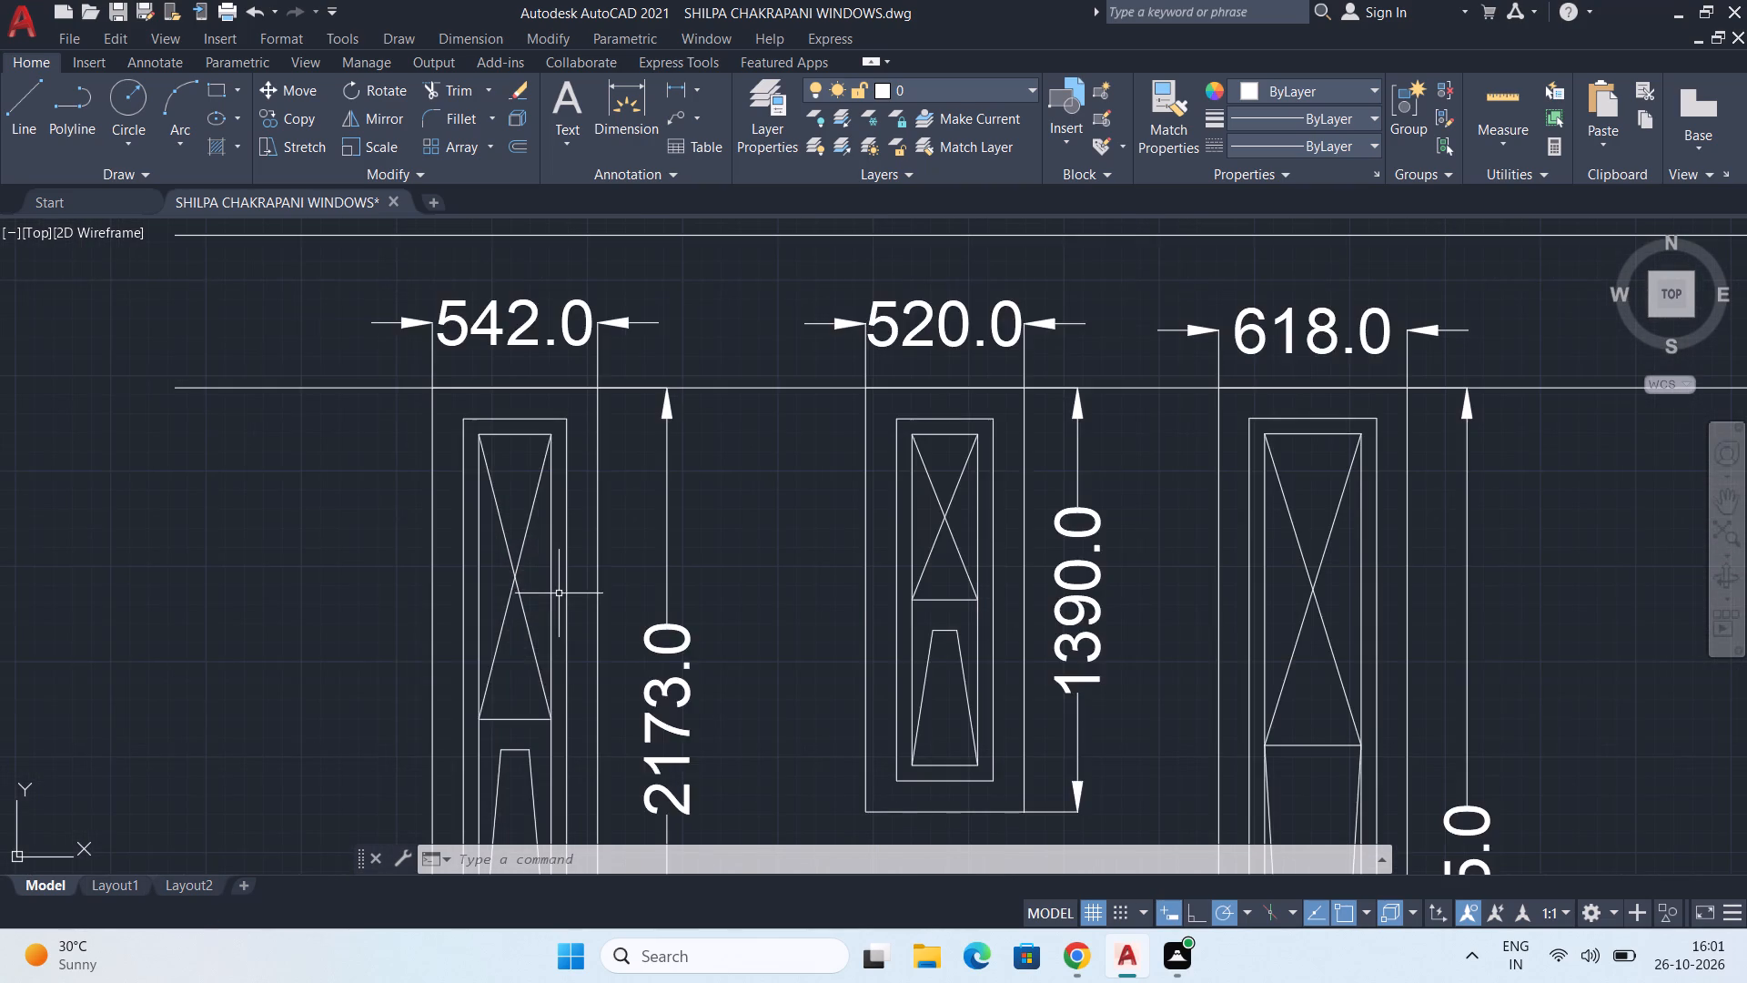
Erase the two slanted lines and short top line of the tapered shape in the 542-wide window's lower panel.
scroll(546, 643, "down", 2)
middle_click_drag(565, 606, 533, 536)
scroll(488, 654, "up", 2)
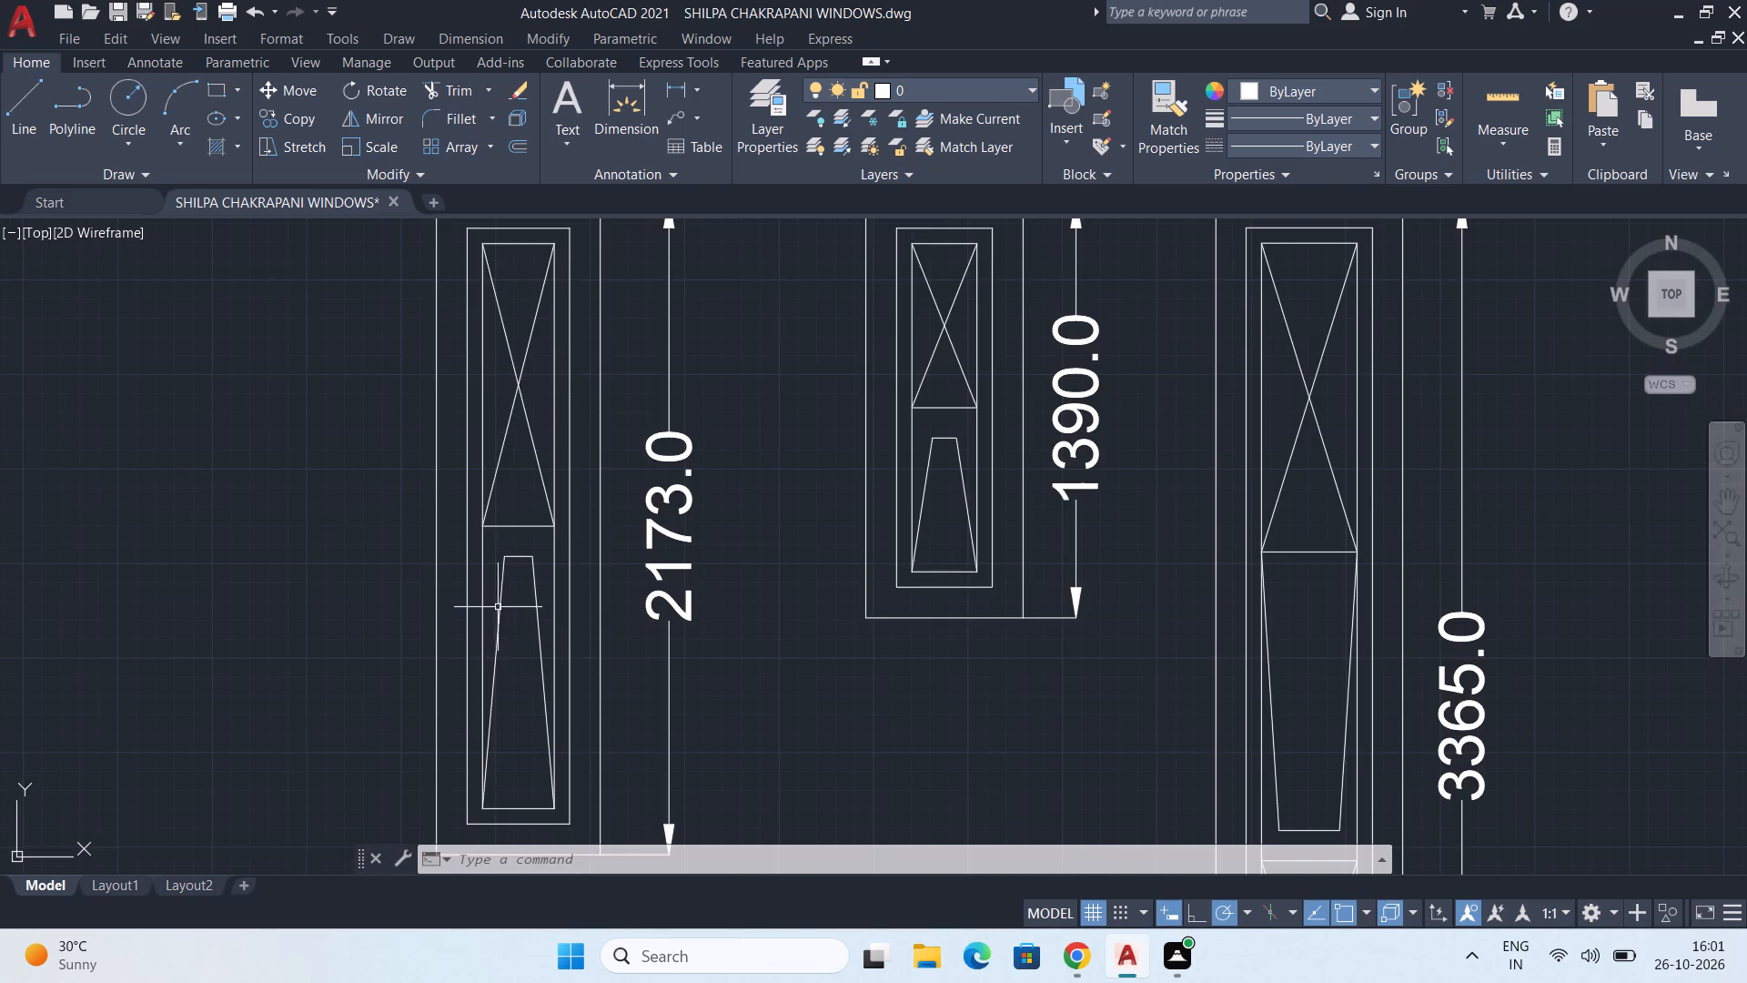
scroll(501, 607, "up", 1)
left_click(500, 567)
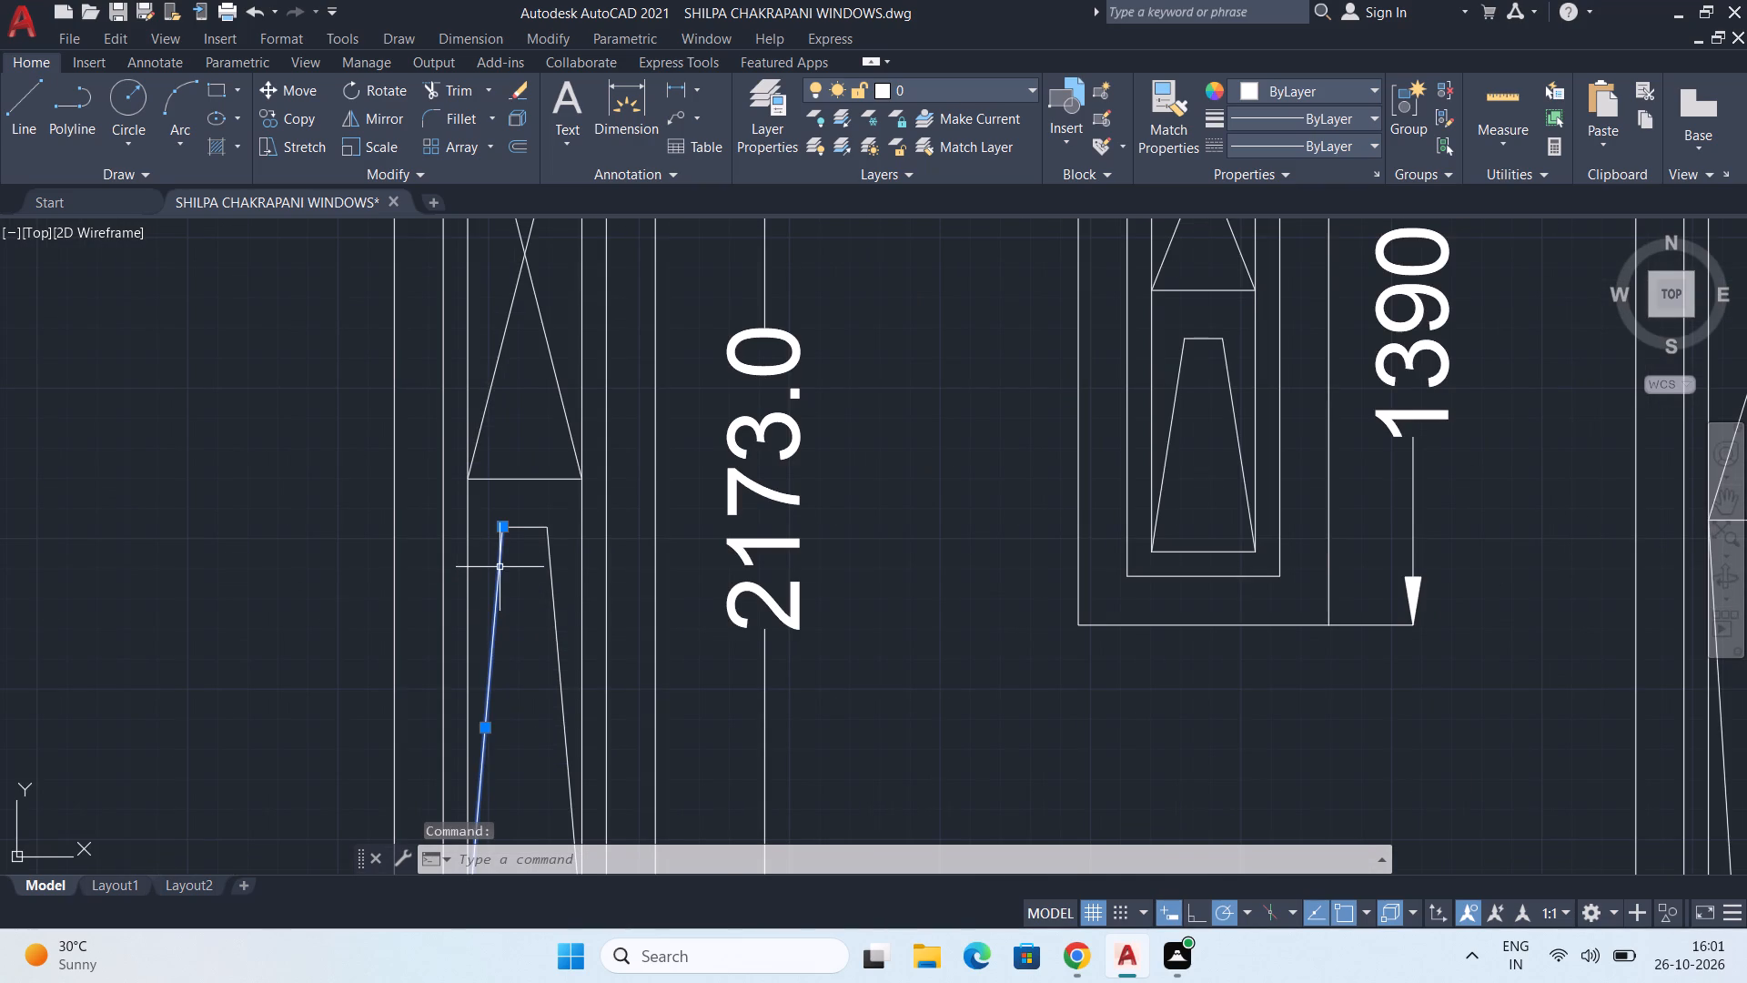
key("Delete")
left_click(514, 527)
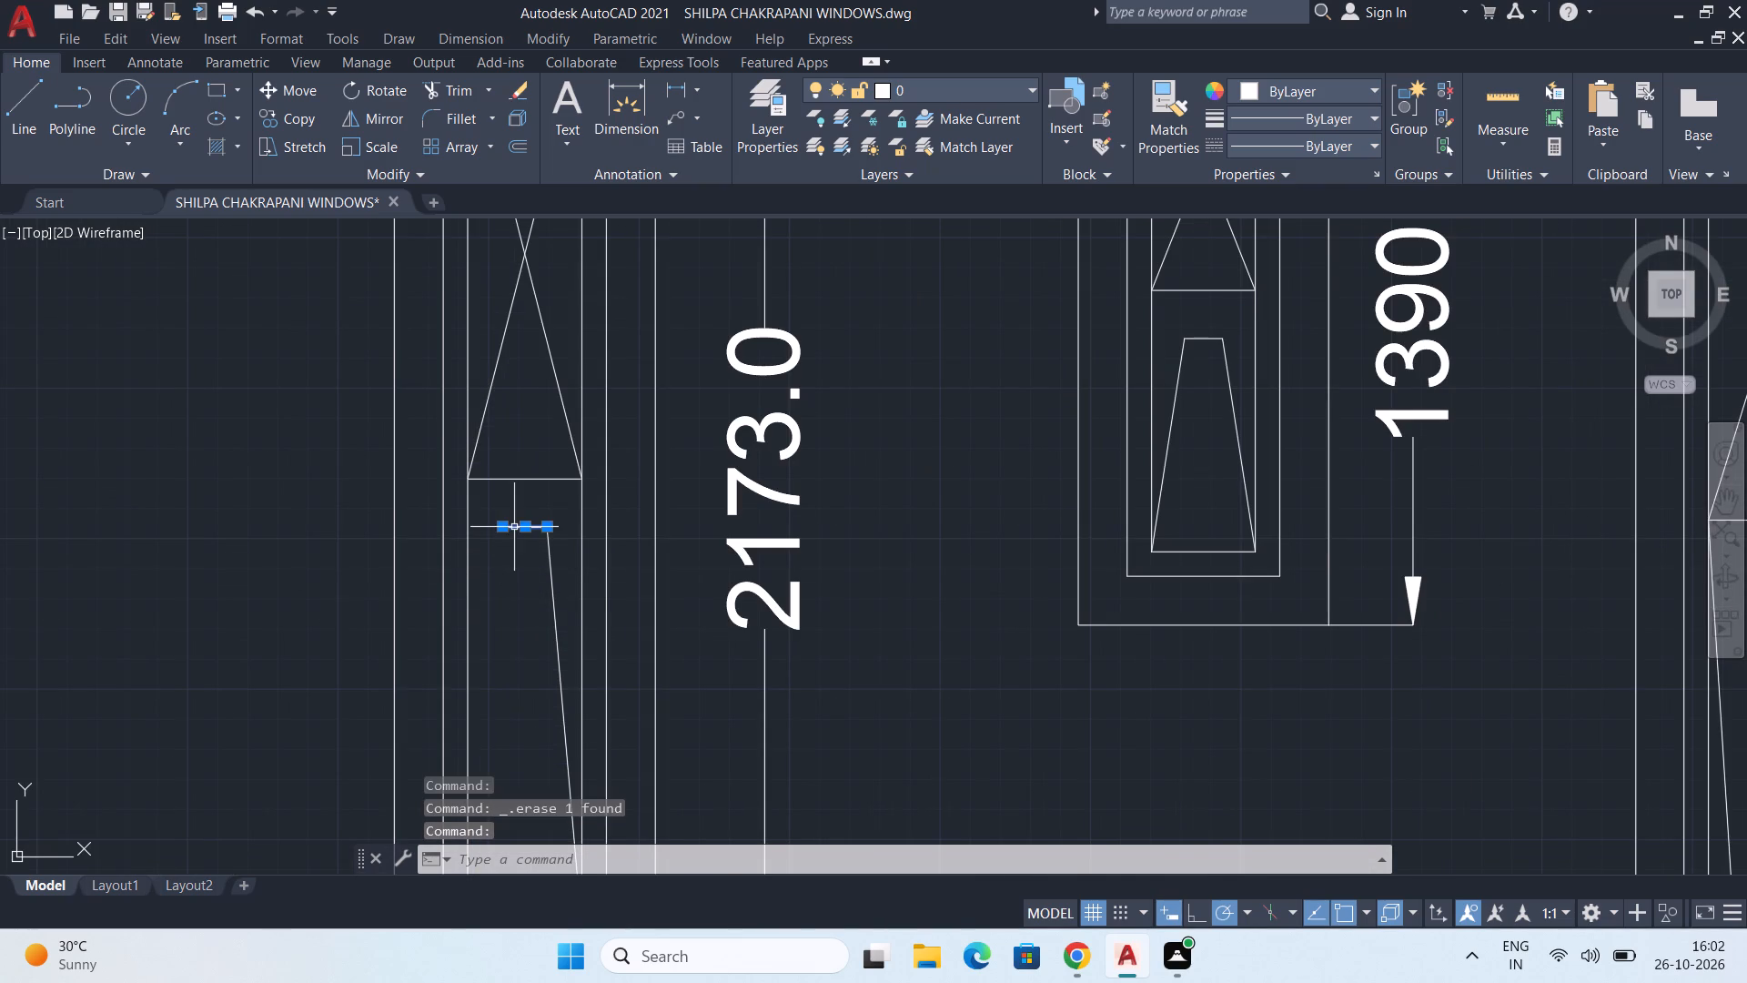
key("Delete")
left_click(555, 597)
key("Delete")
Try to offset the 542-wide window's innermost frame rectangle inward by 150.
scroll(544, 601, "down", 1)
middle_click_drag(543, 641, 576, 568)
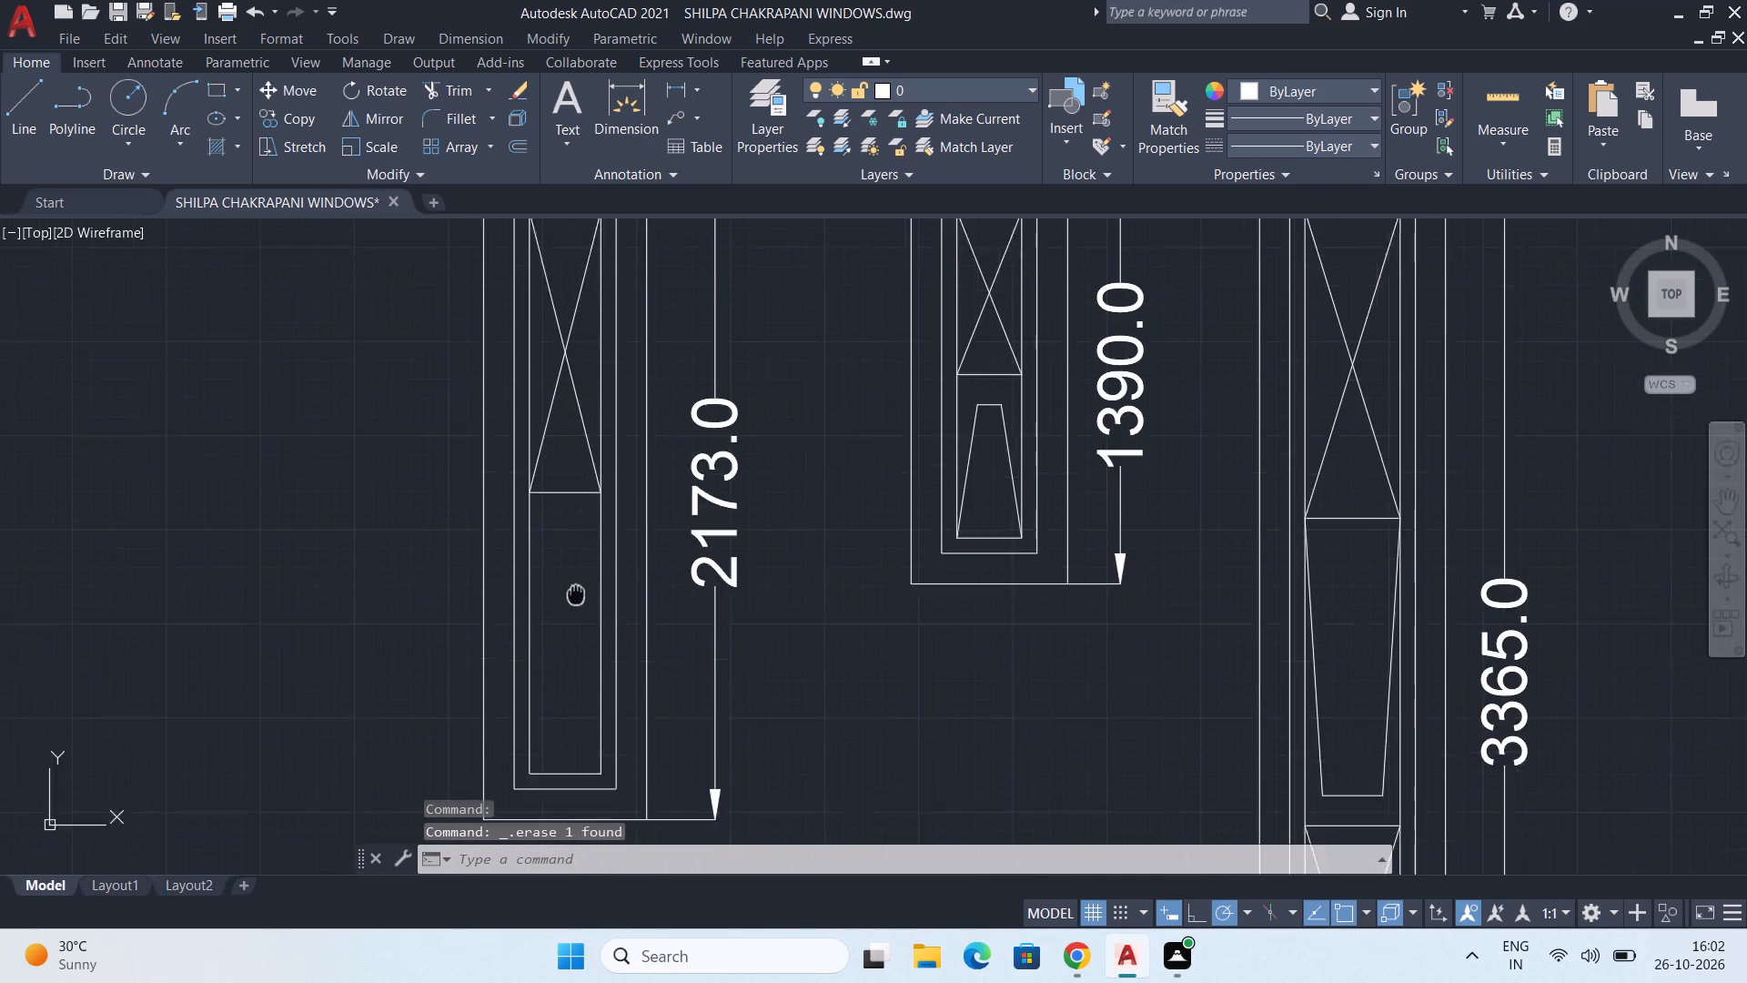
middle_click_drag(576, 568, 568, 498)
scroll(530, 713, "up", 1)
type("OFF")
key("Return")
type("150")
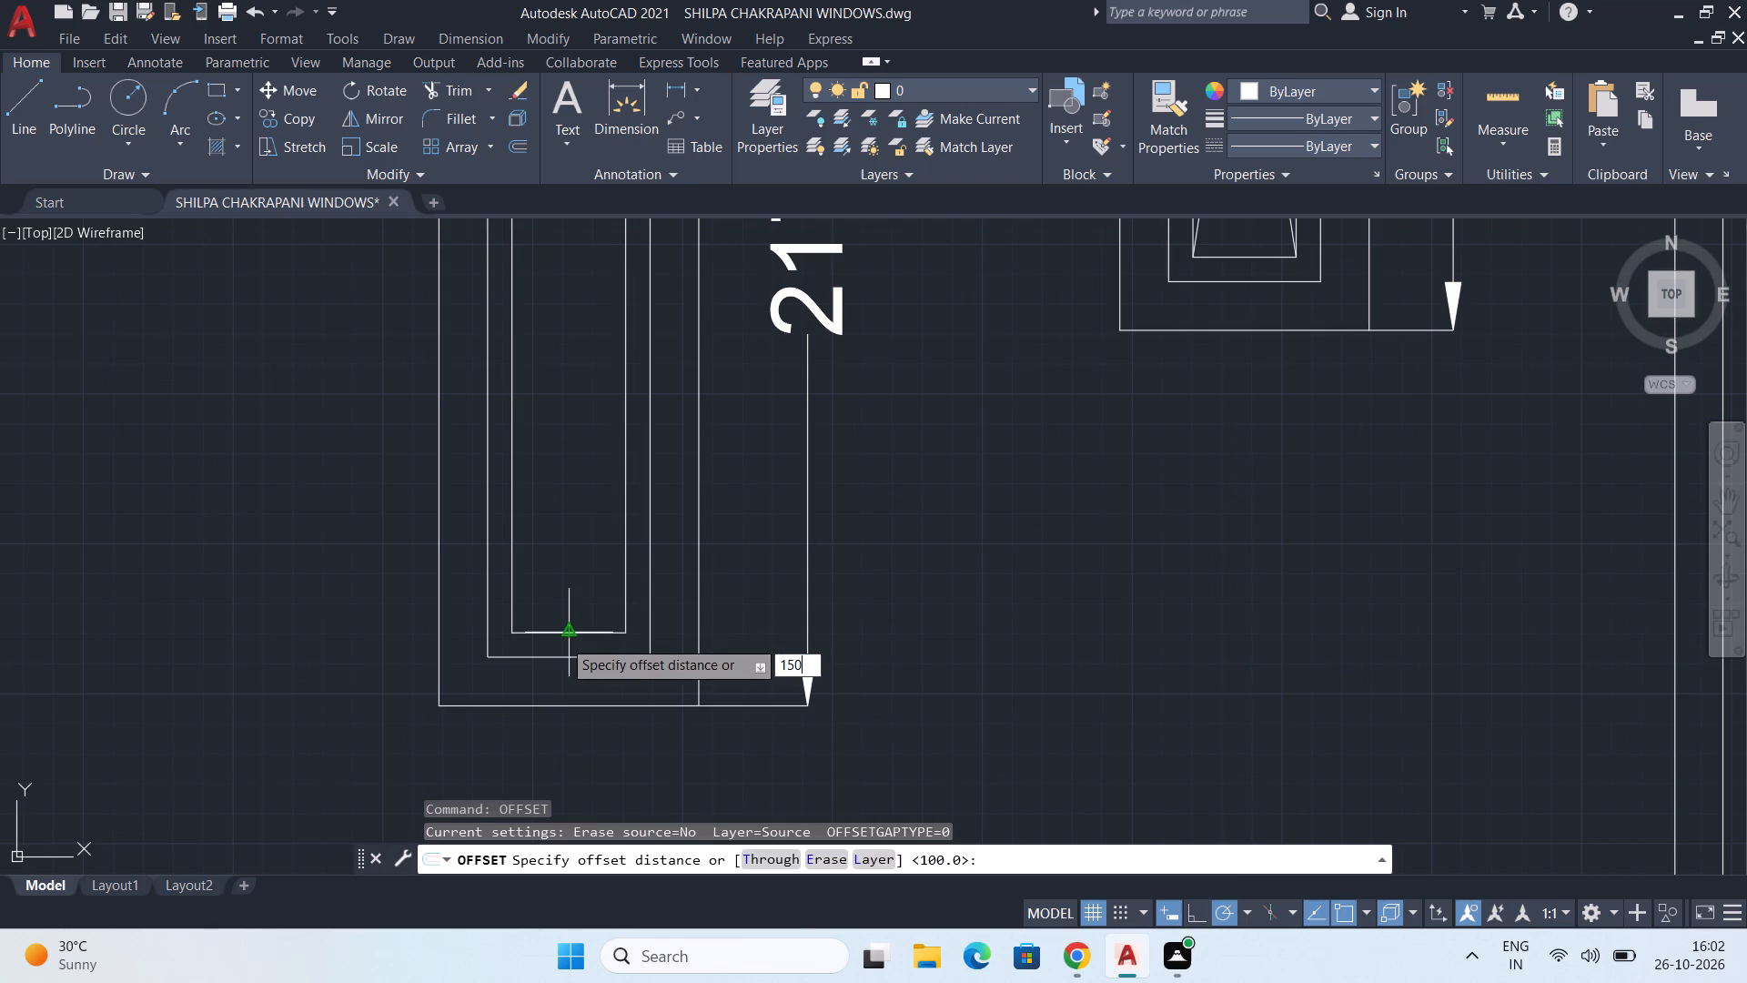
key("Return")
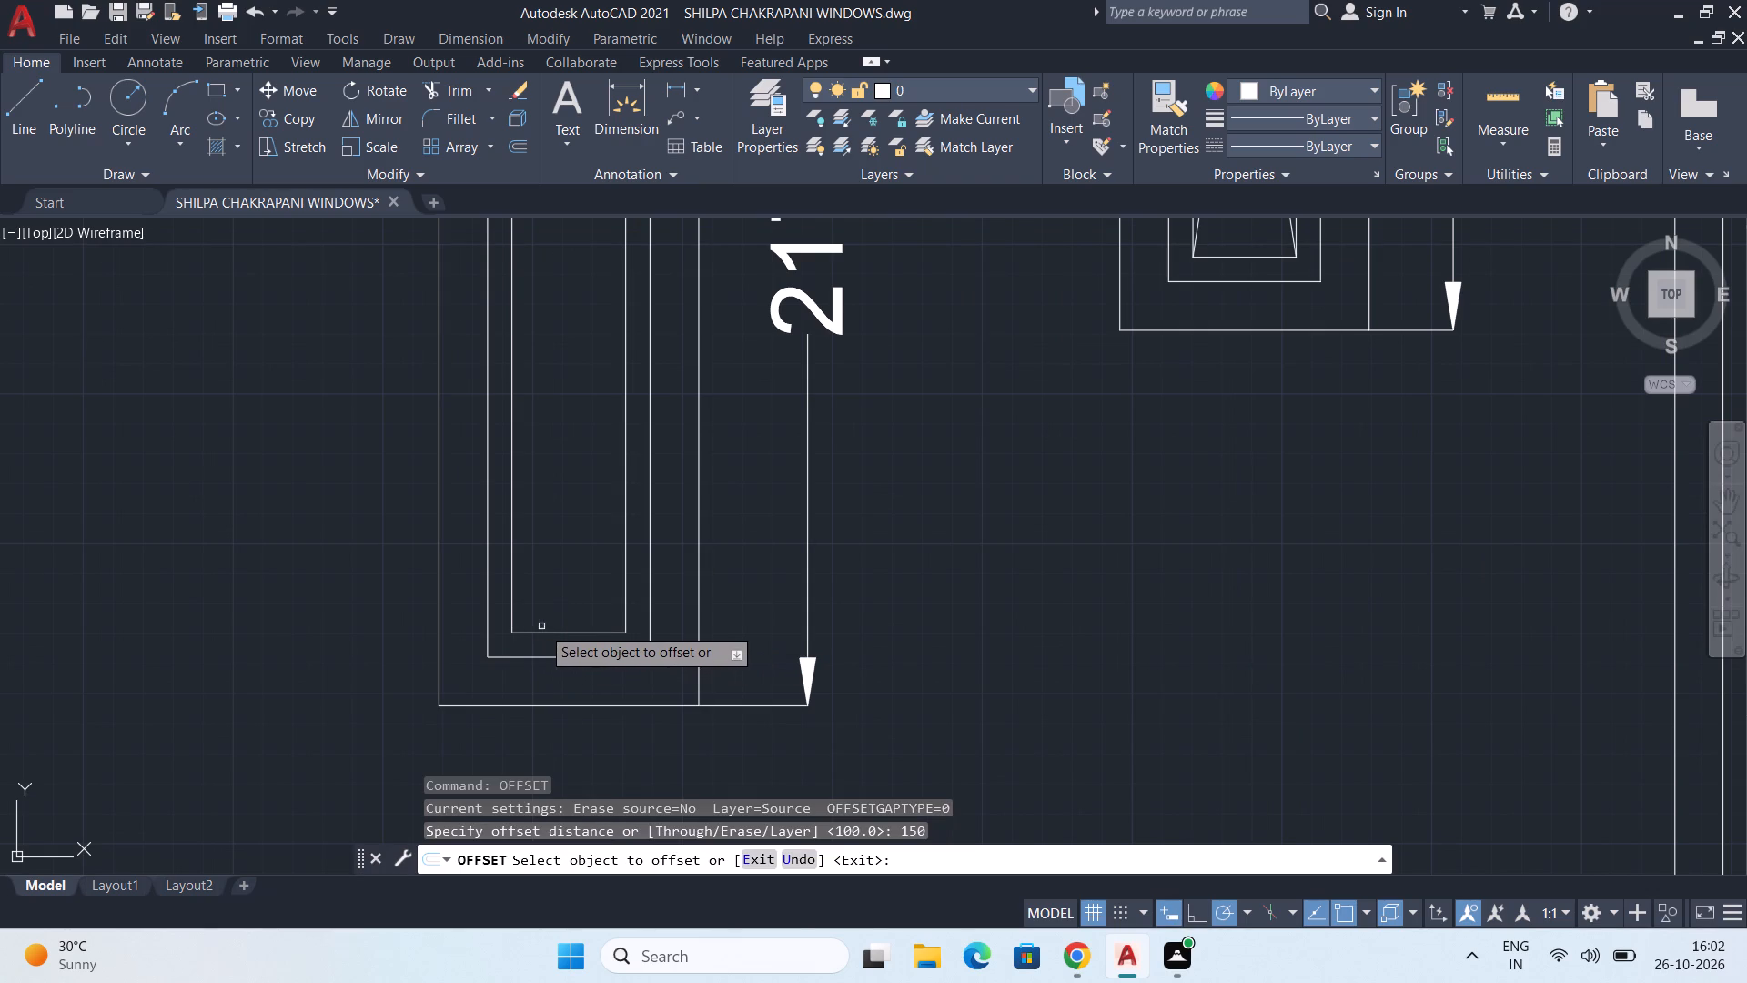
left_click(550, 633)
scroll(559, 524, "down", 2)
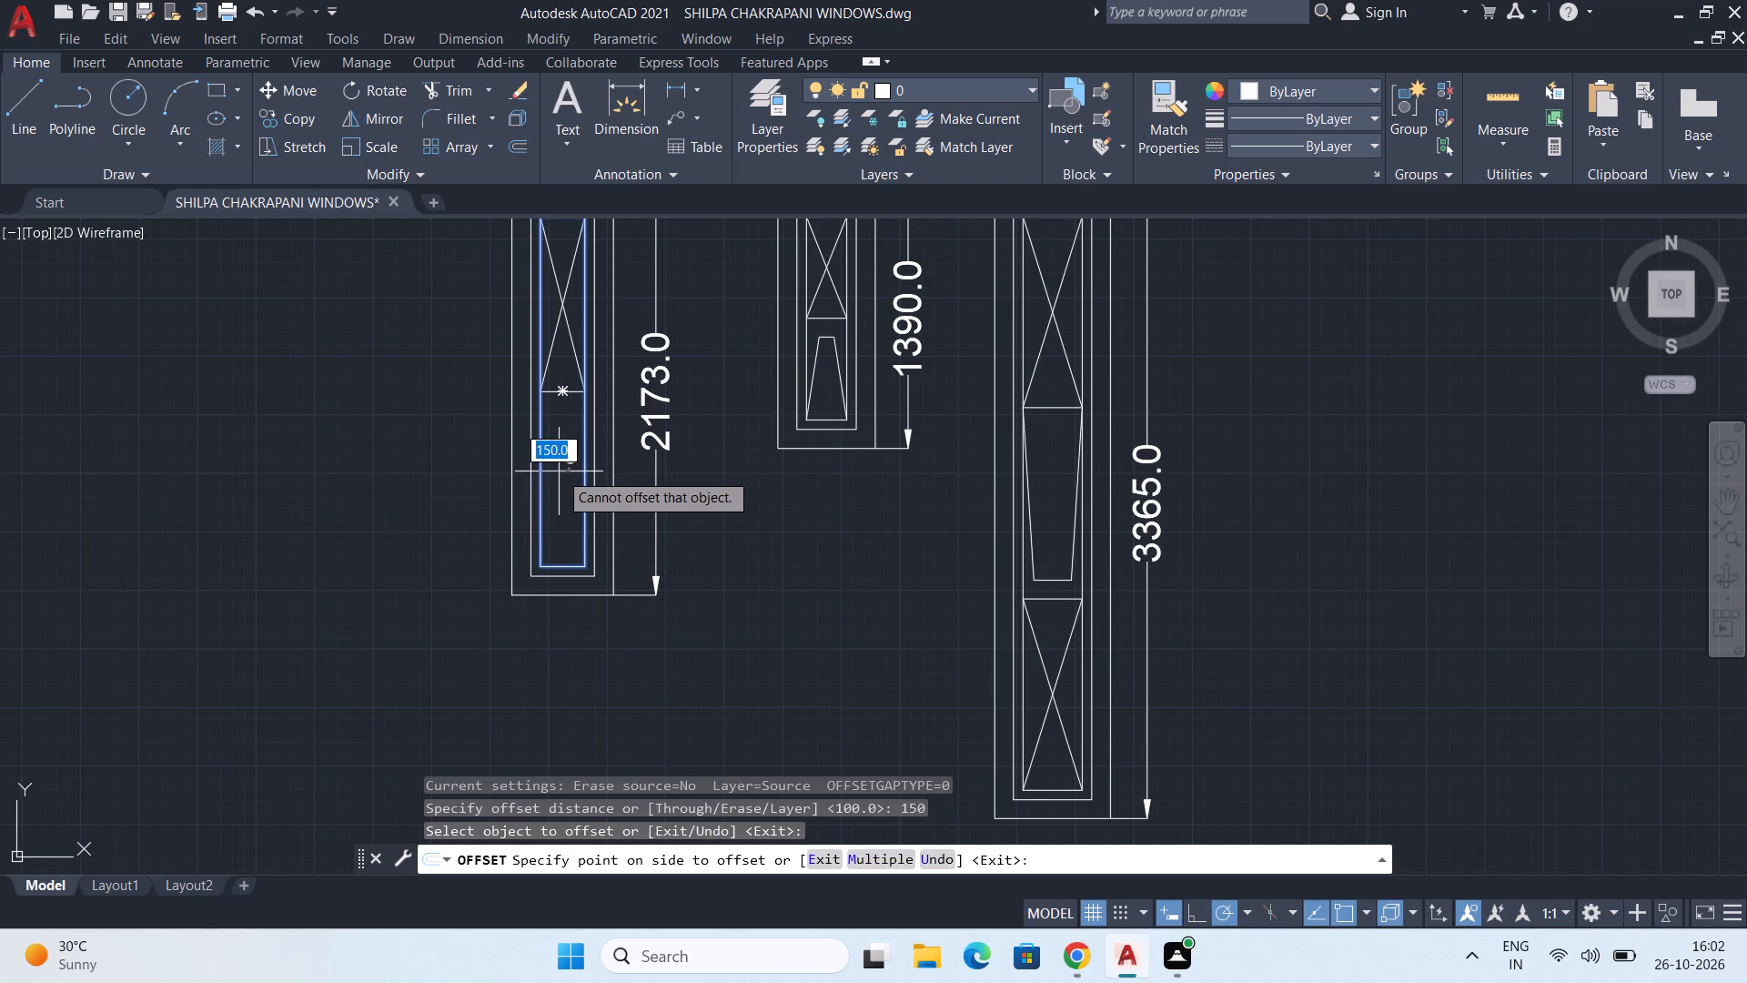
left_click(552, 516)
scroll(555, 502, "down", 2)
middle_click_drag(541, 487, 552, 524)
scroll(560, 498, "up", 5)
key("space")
Explode the innermost frame rectangle of the 542-wide window into separate lines.
scroll(571, 592, "down", 2)
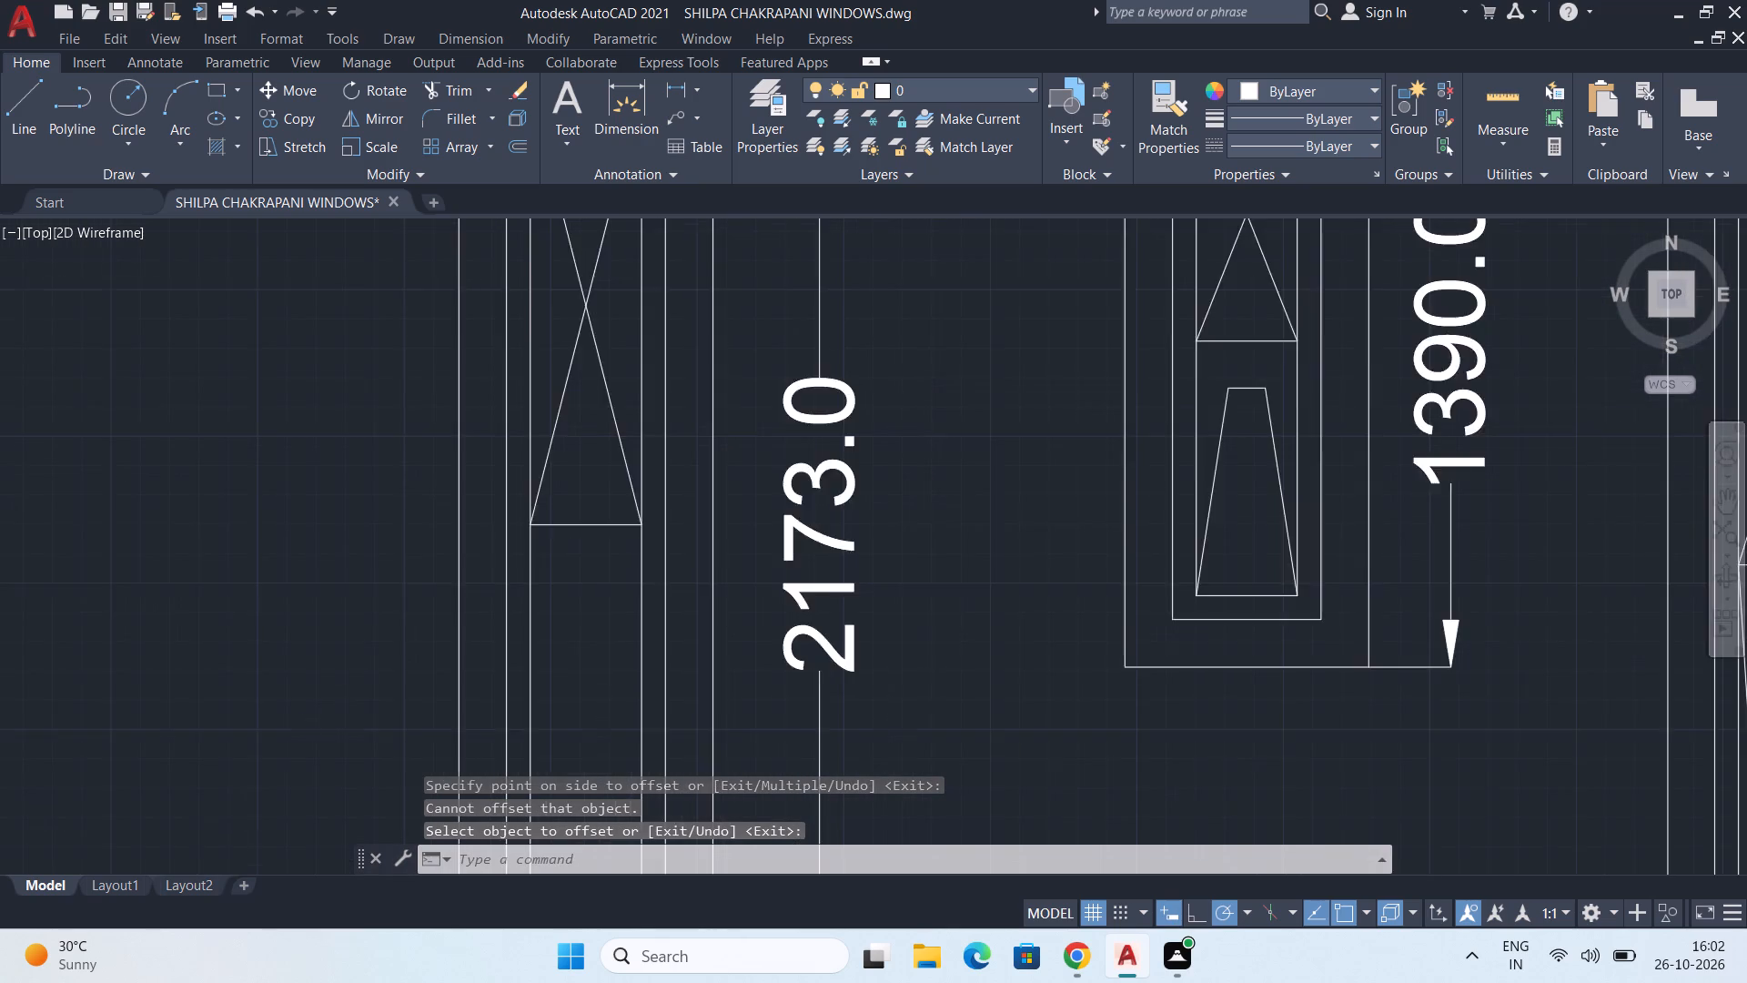
middle_click_drag(571, 604, 568, 491)
scroll(599, 488, "up", 1)
middle_click_drag(592, 634, 610, 599)
left_click(521, 646)
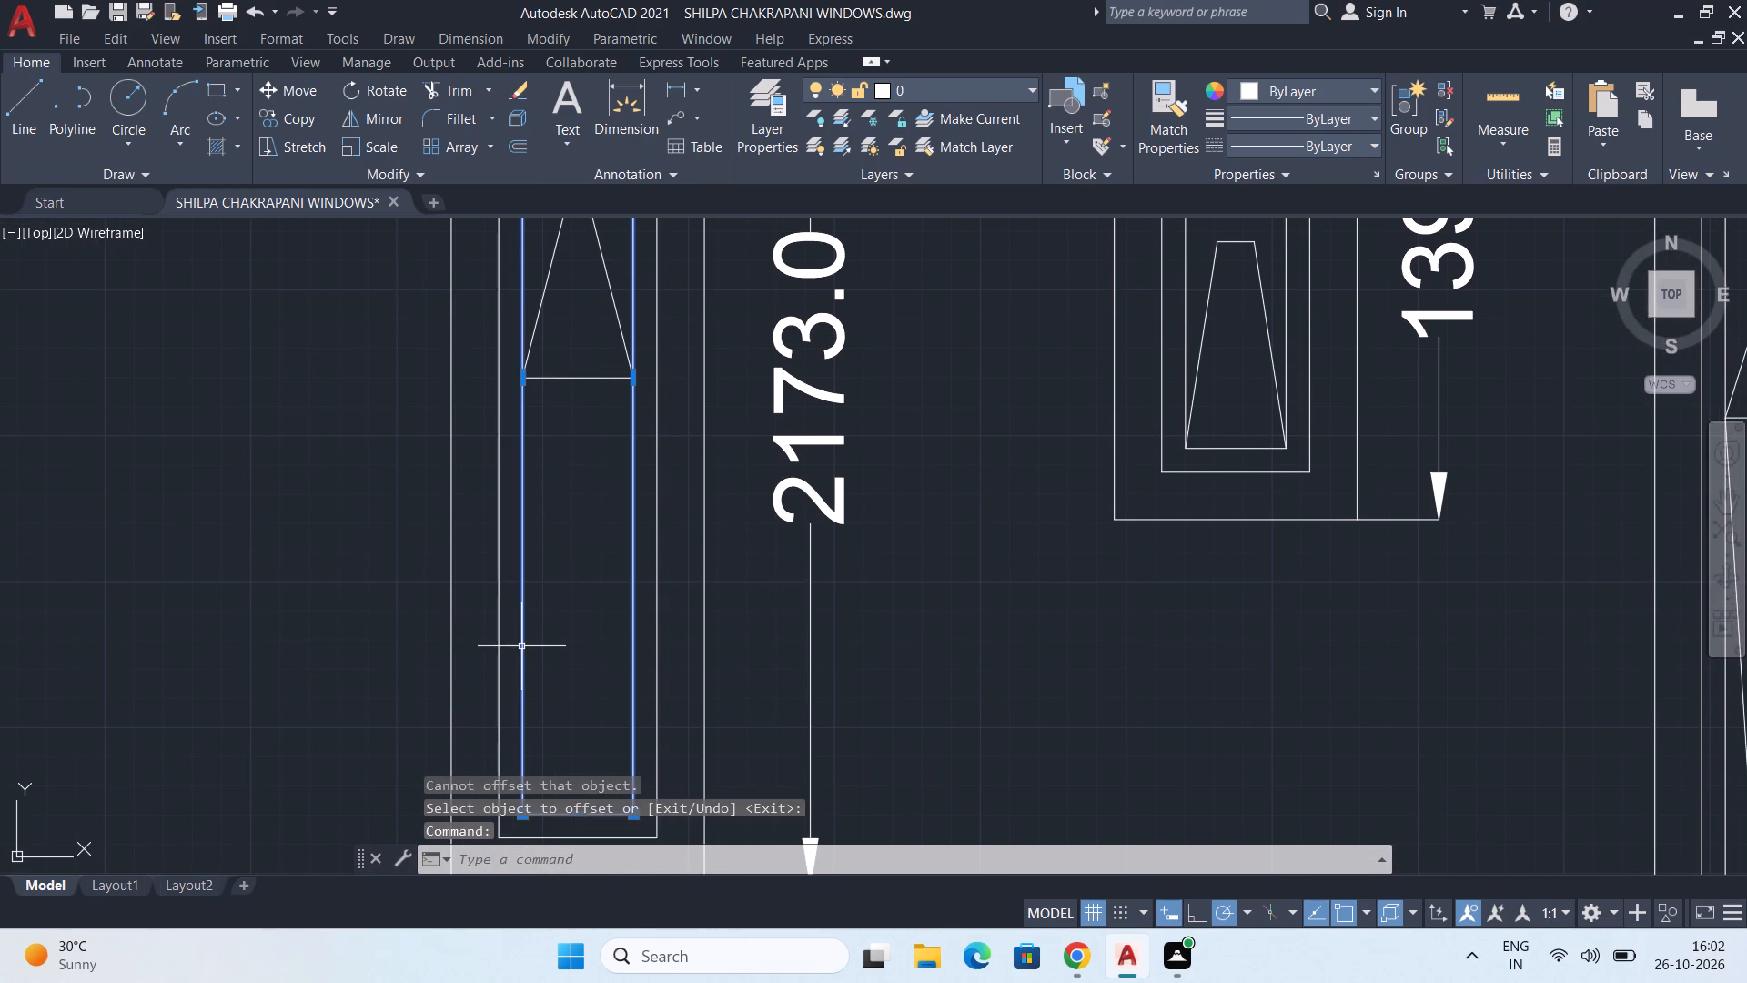
key("x")
key("Return")
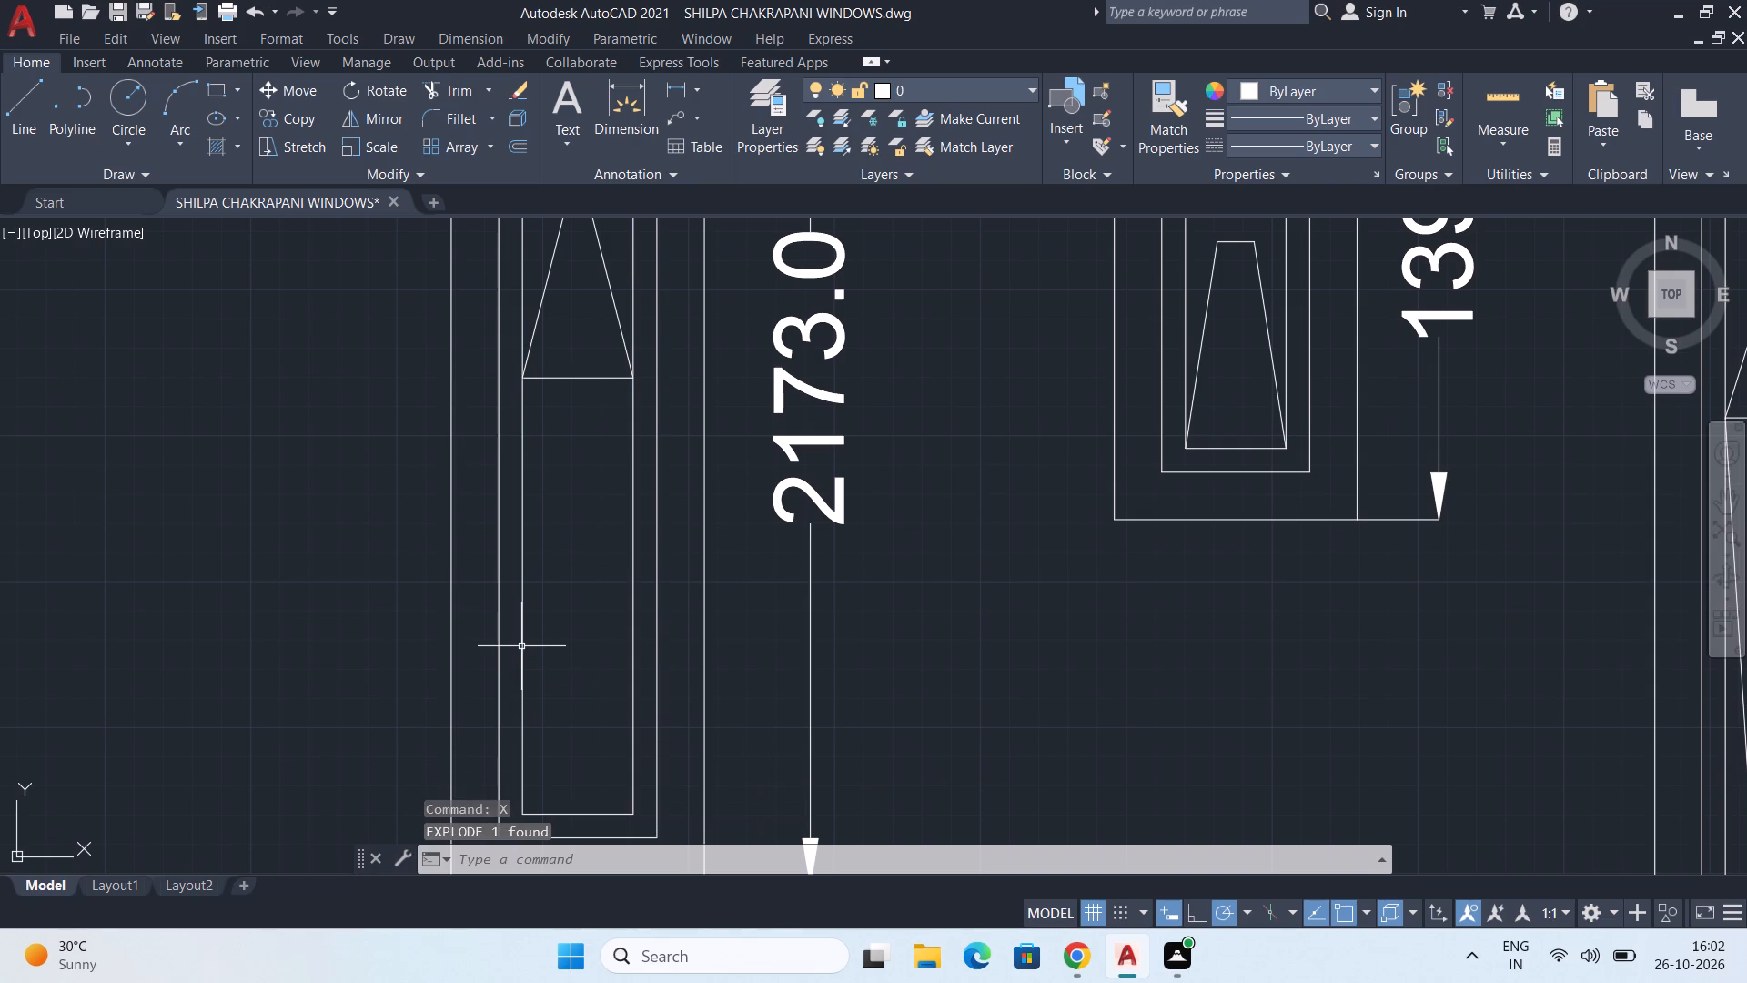
Offset the bottom edge of the 542-wide window's innermost frame upward by 150.
scroll(543, 619, "down", 2)
middle_click_drag(548, 634, 533, 613)
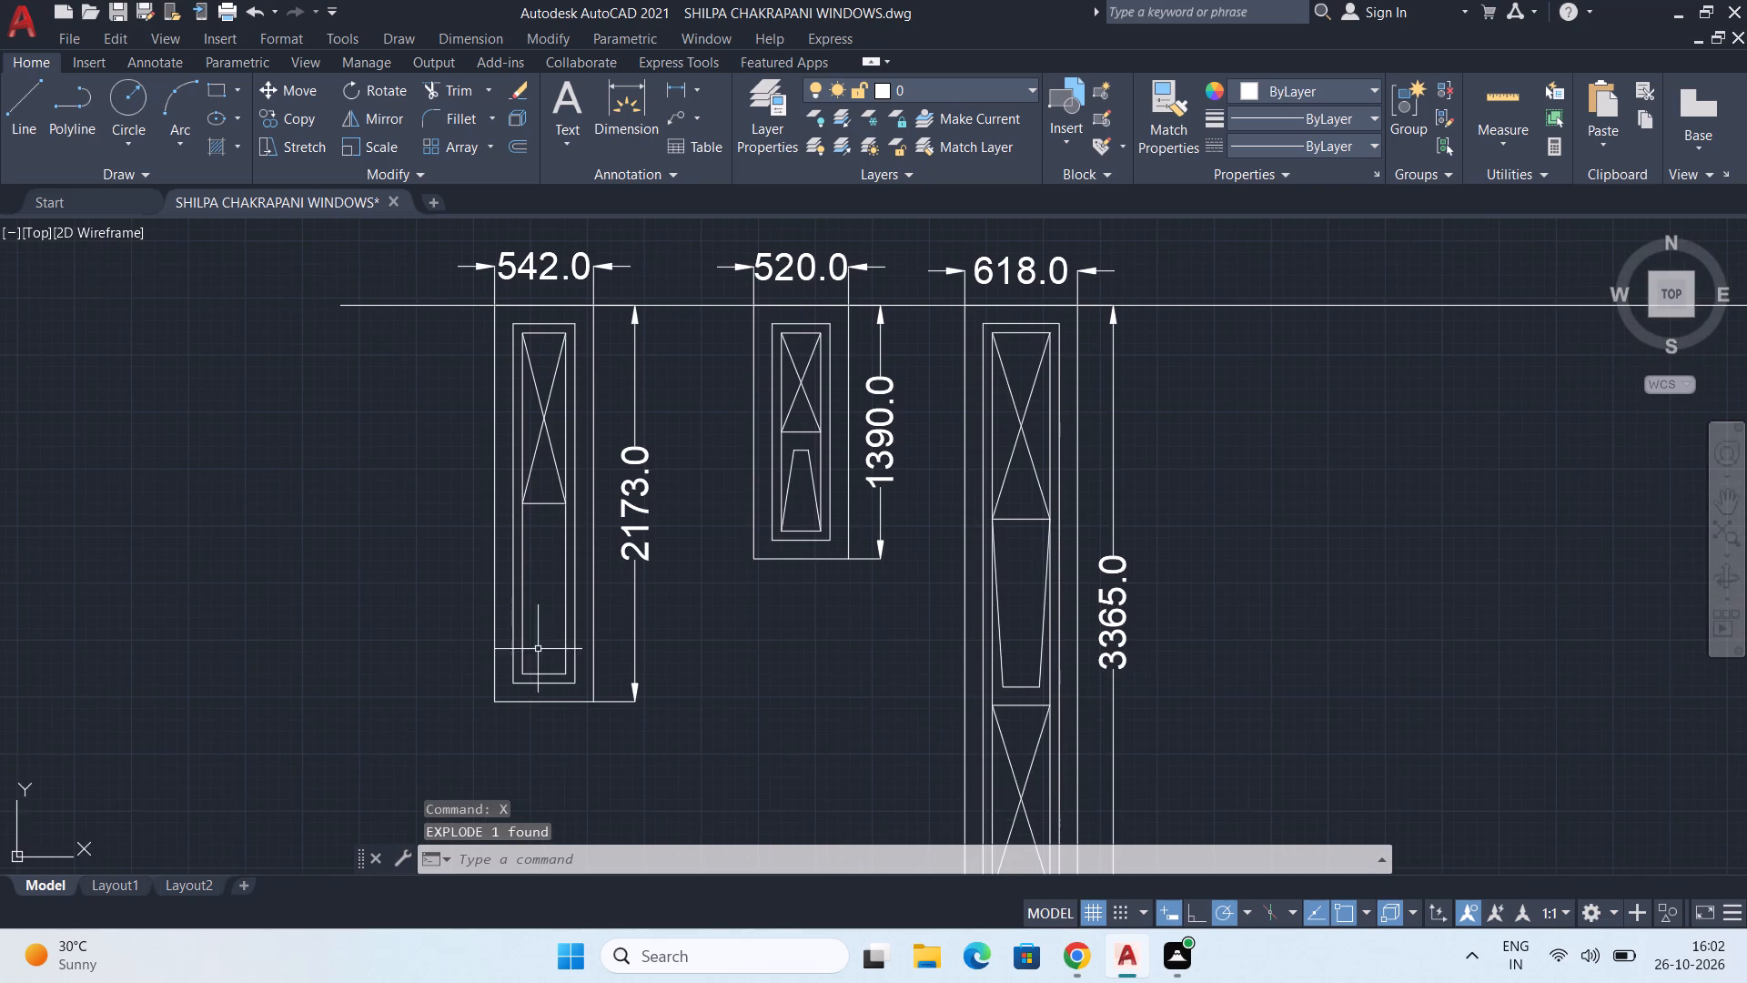
scroll(543, 660, "up", 1)
type("OFF")
key("Return")
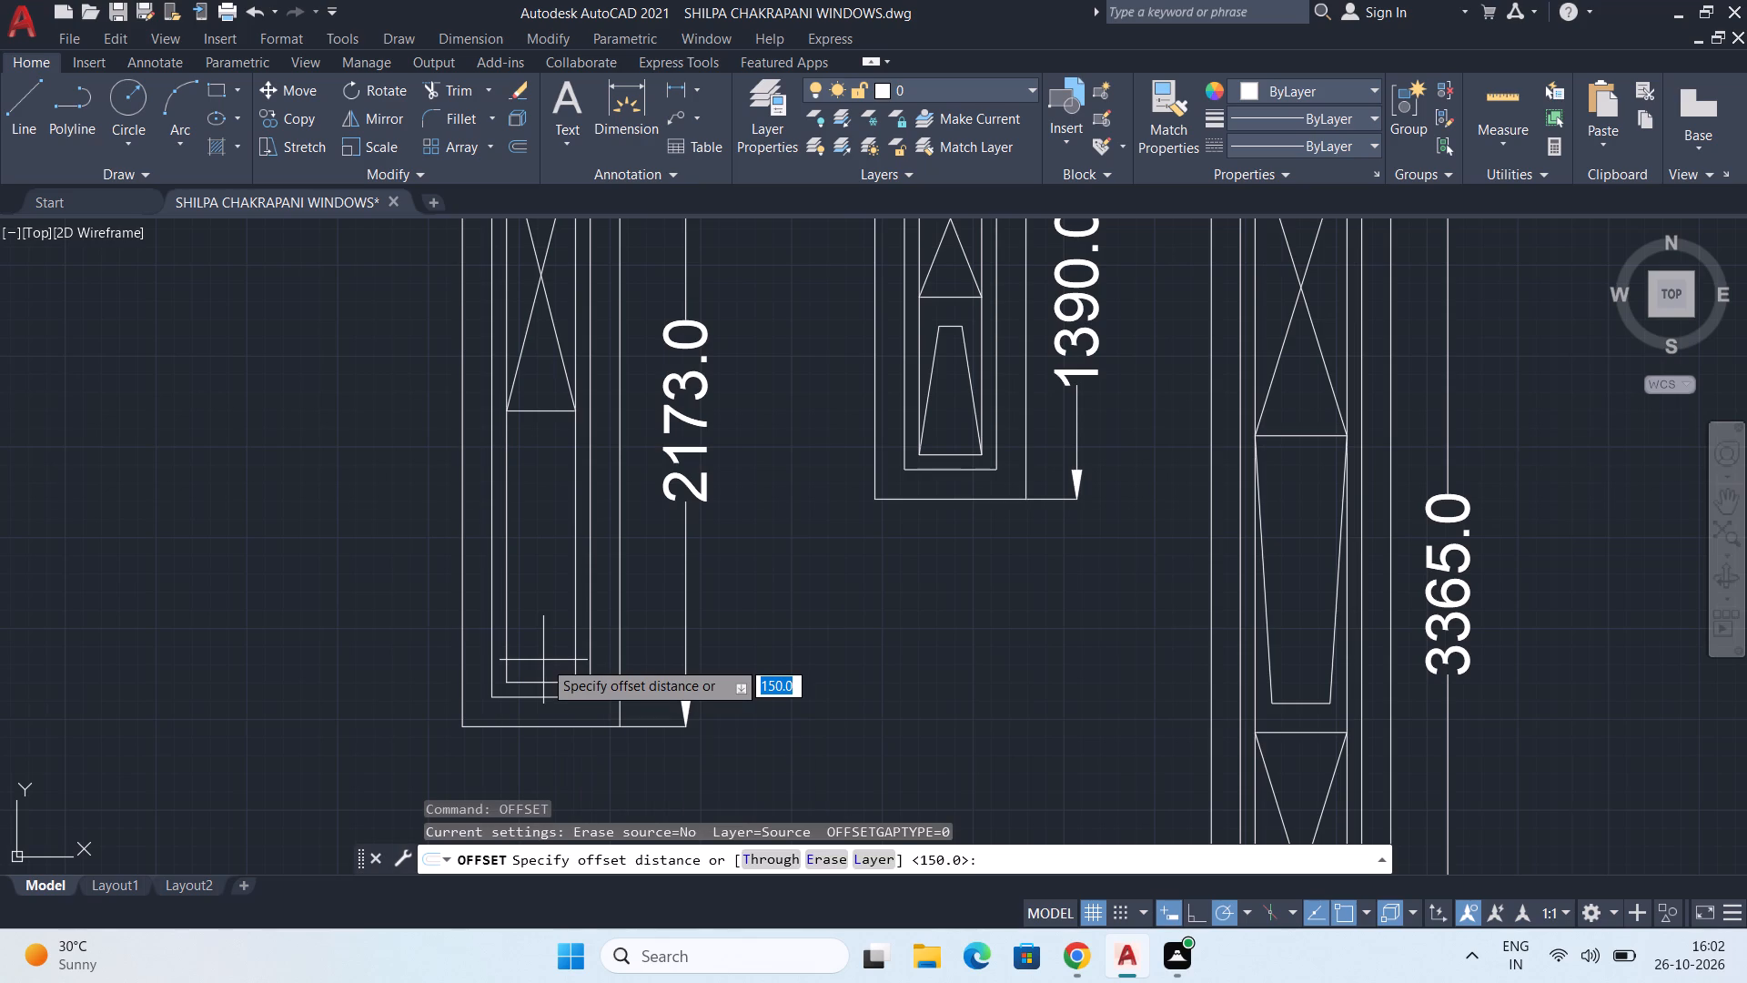
key("1")
type("50")
key("Return")
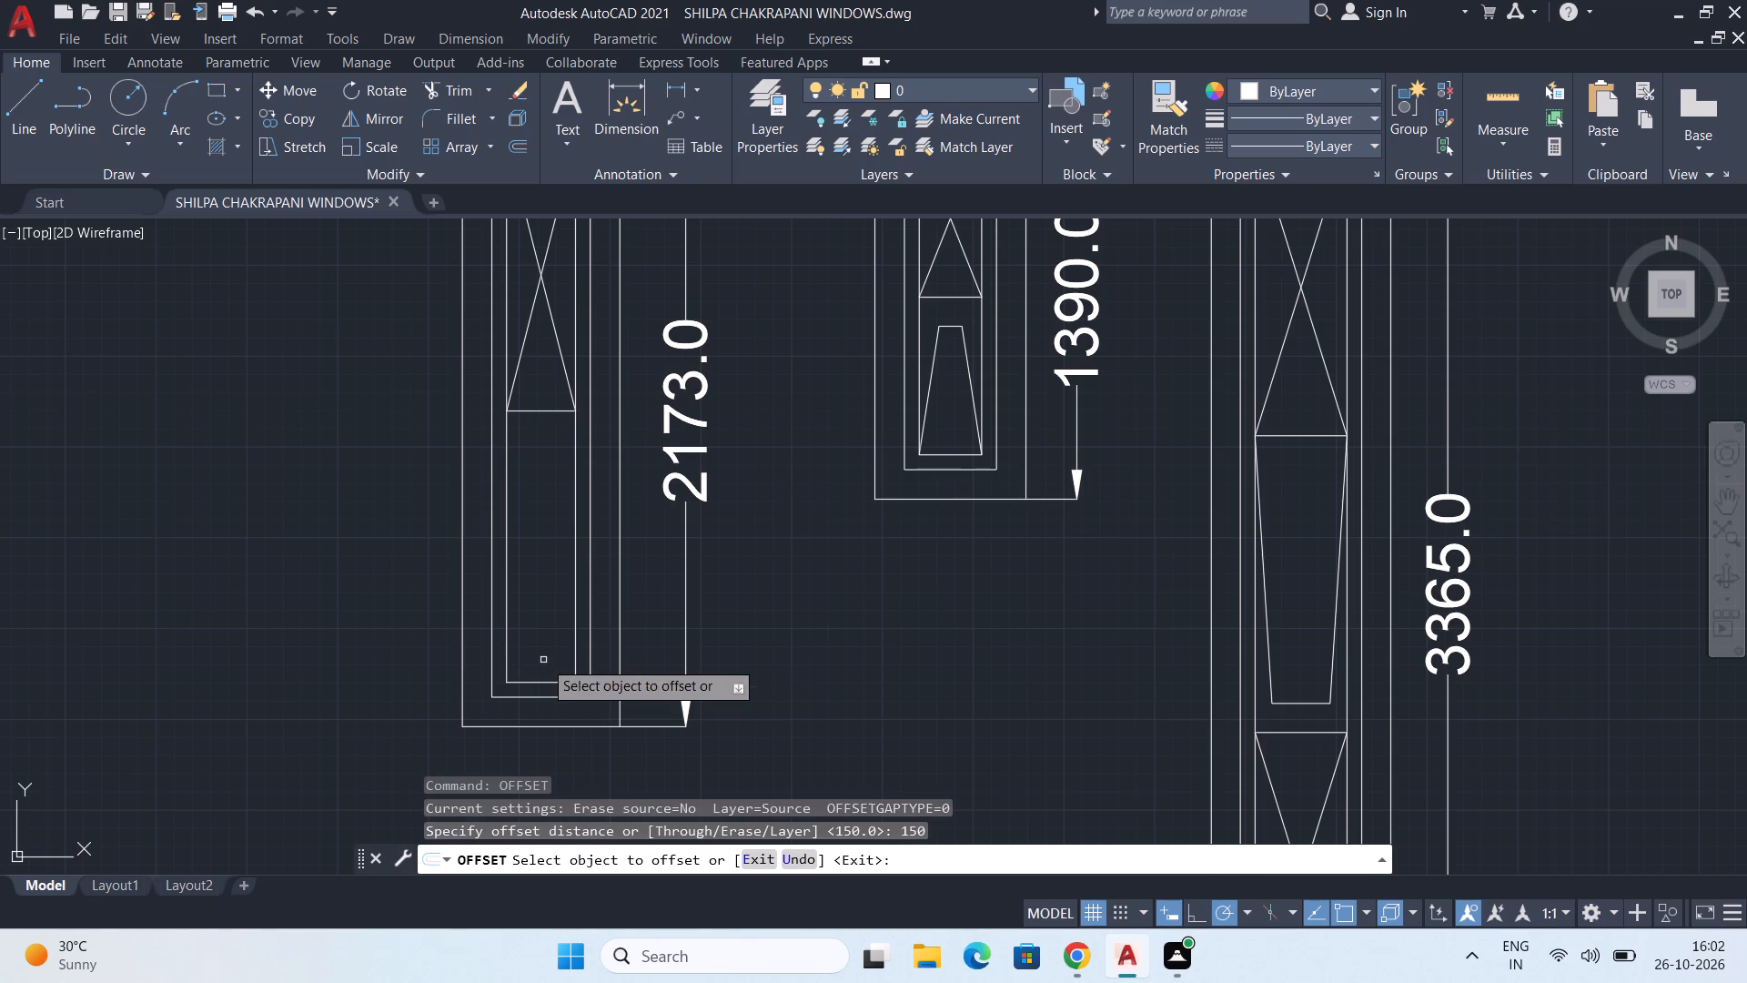
left_click(530, 682)
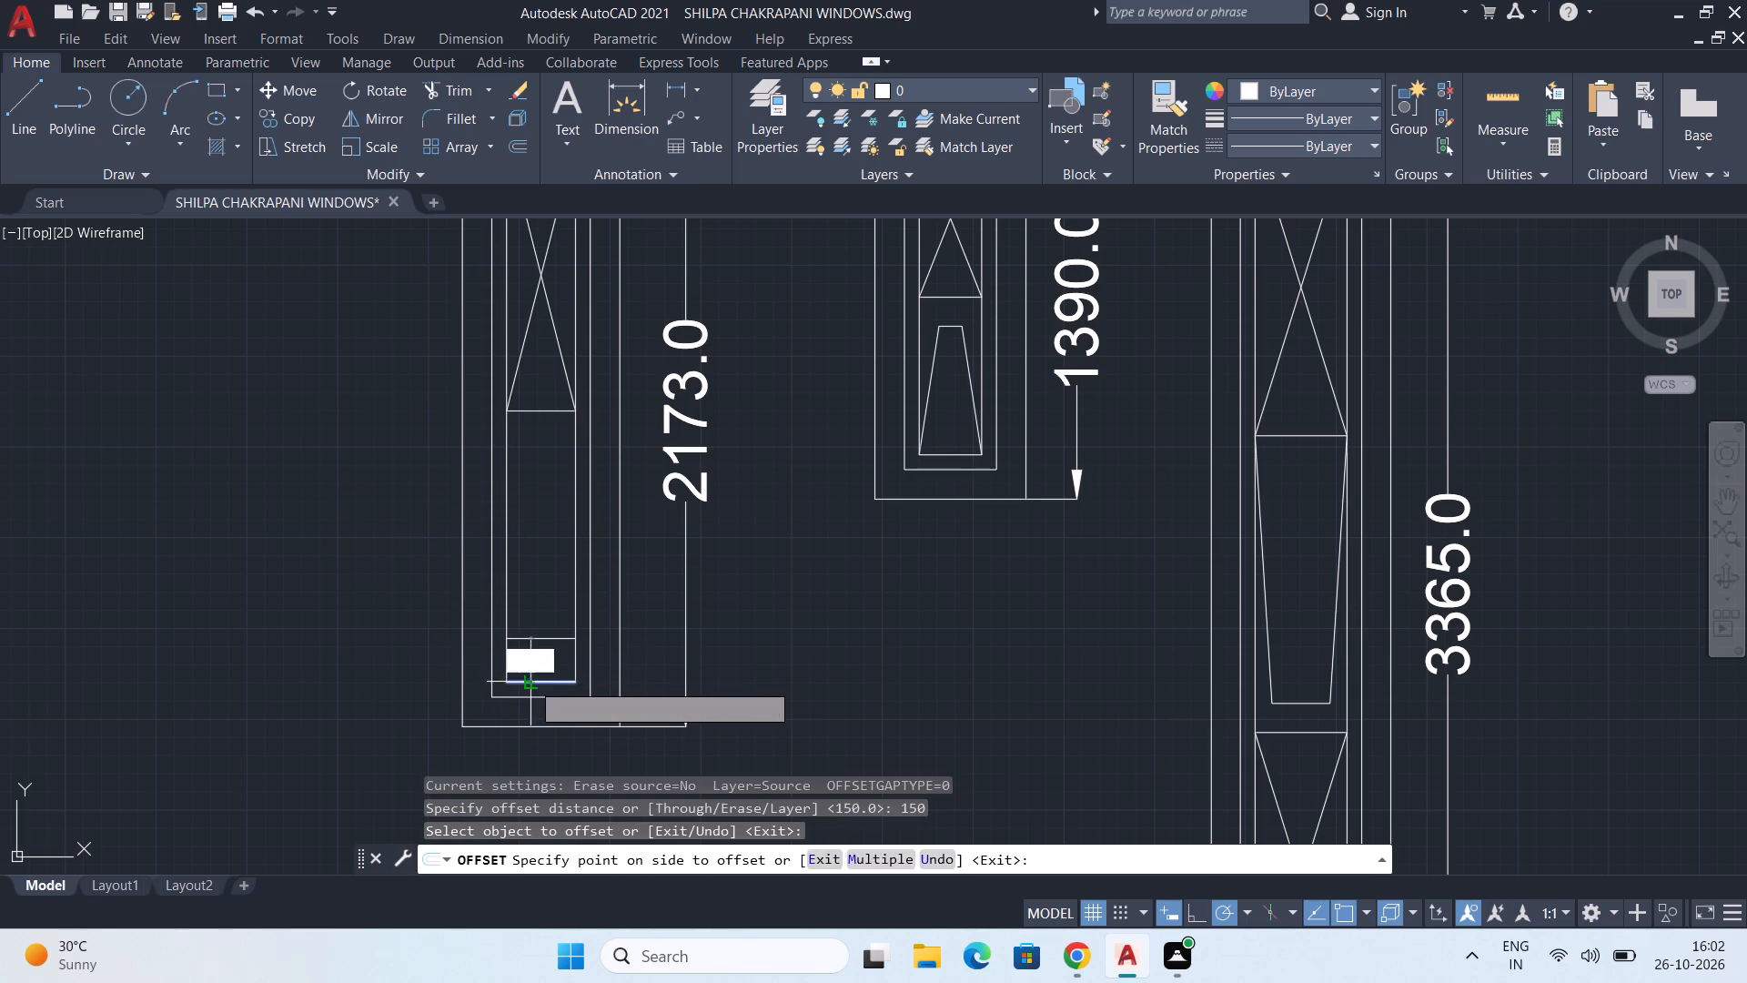
left_click(530, 576)
key("space")
Draw a slanted line about 788 long from the lower panel's top-left corner to the offset line, ending slightly inward.
type("L")
key("Return")
scroll(476, 516, "up", 1)
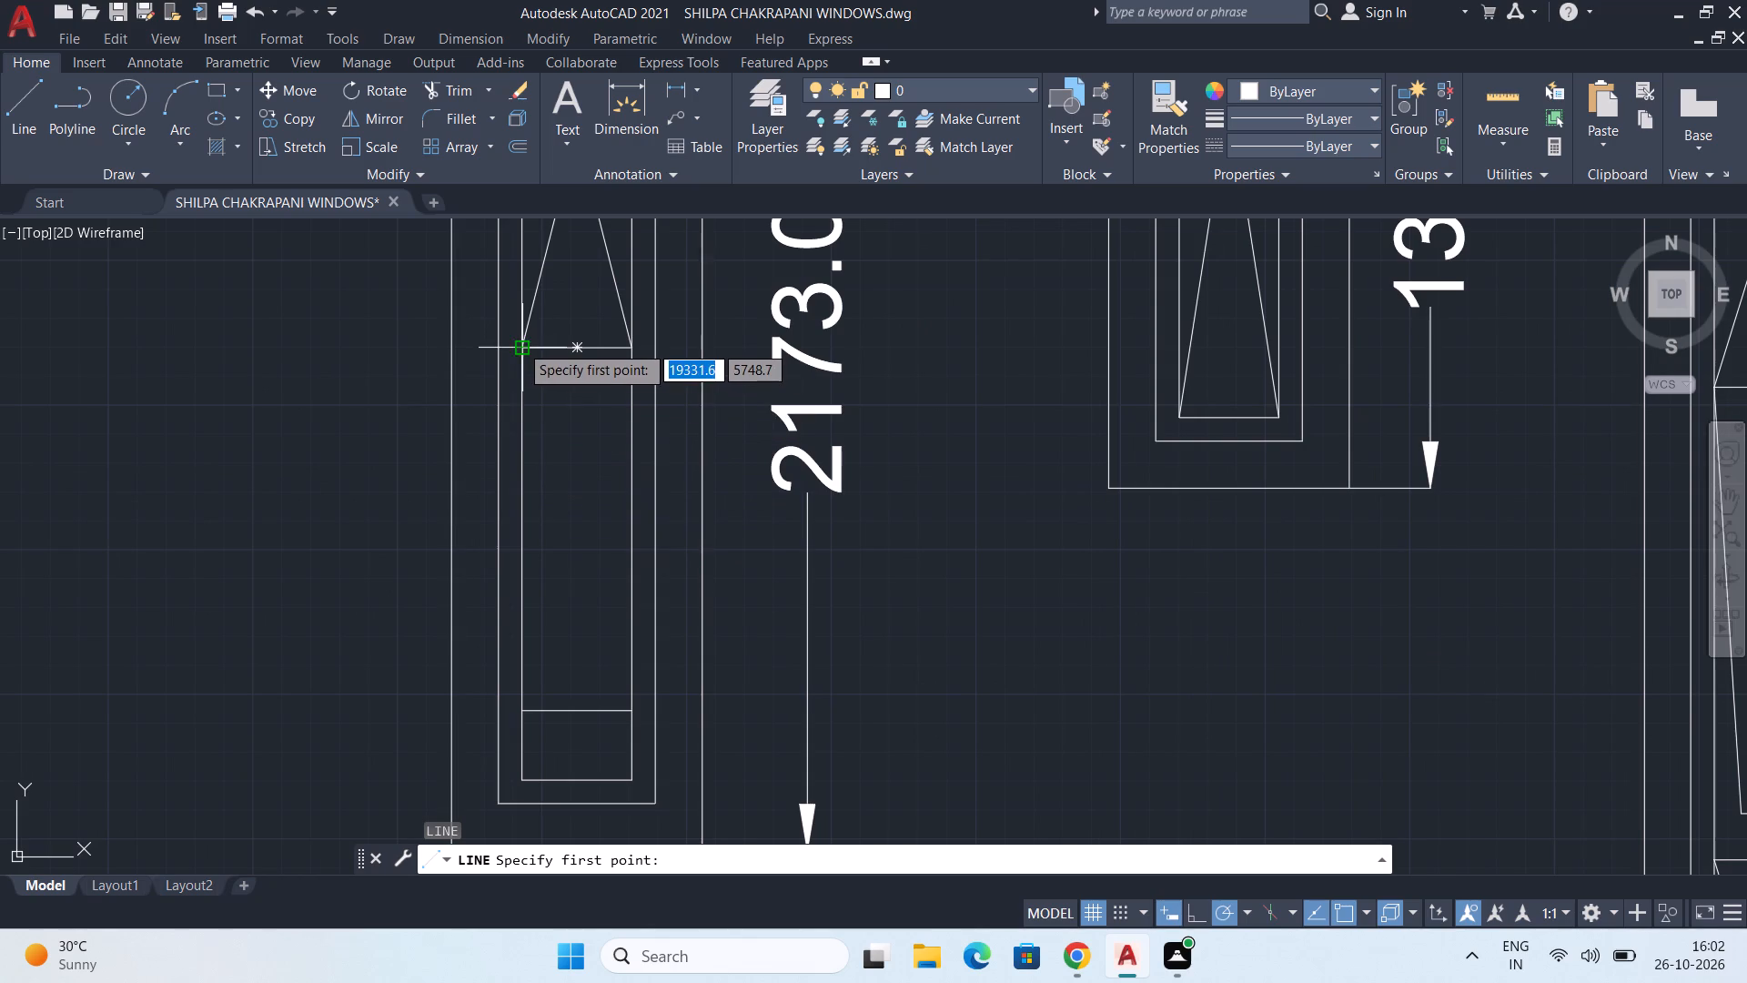
left_click_drag(520, 344, 521, 361)
scroll(547, 718, "up", 2)
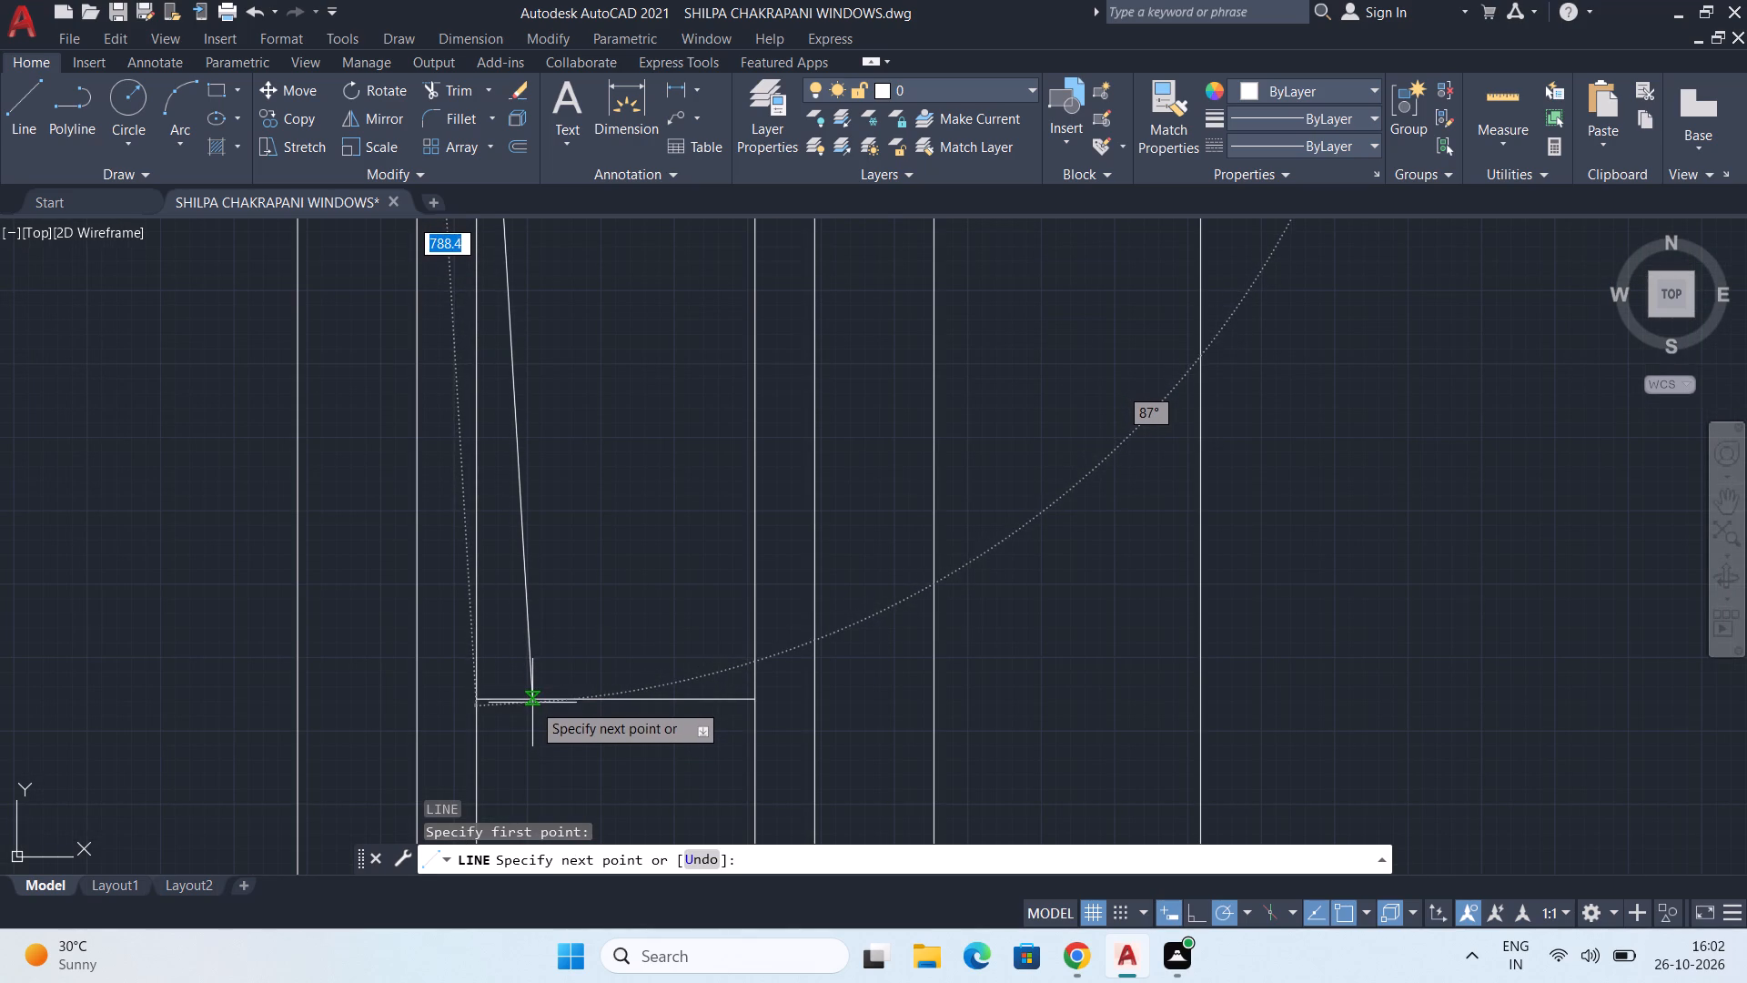
left_click(532, 699)
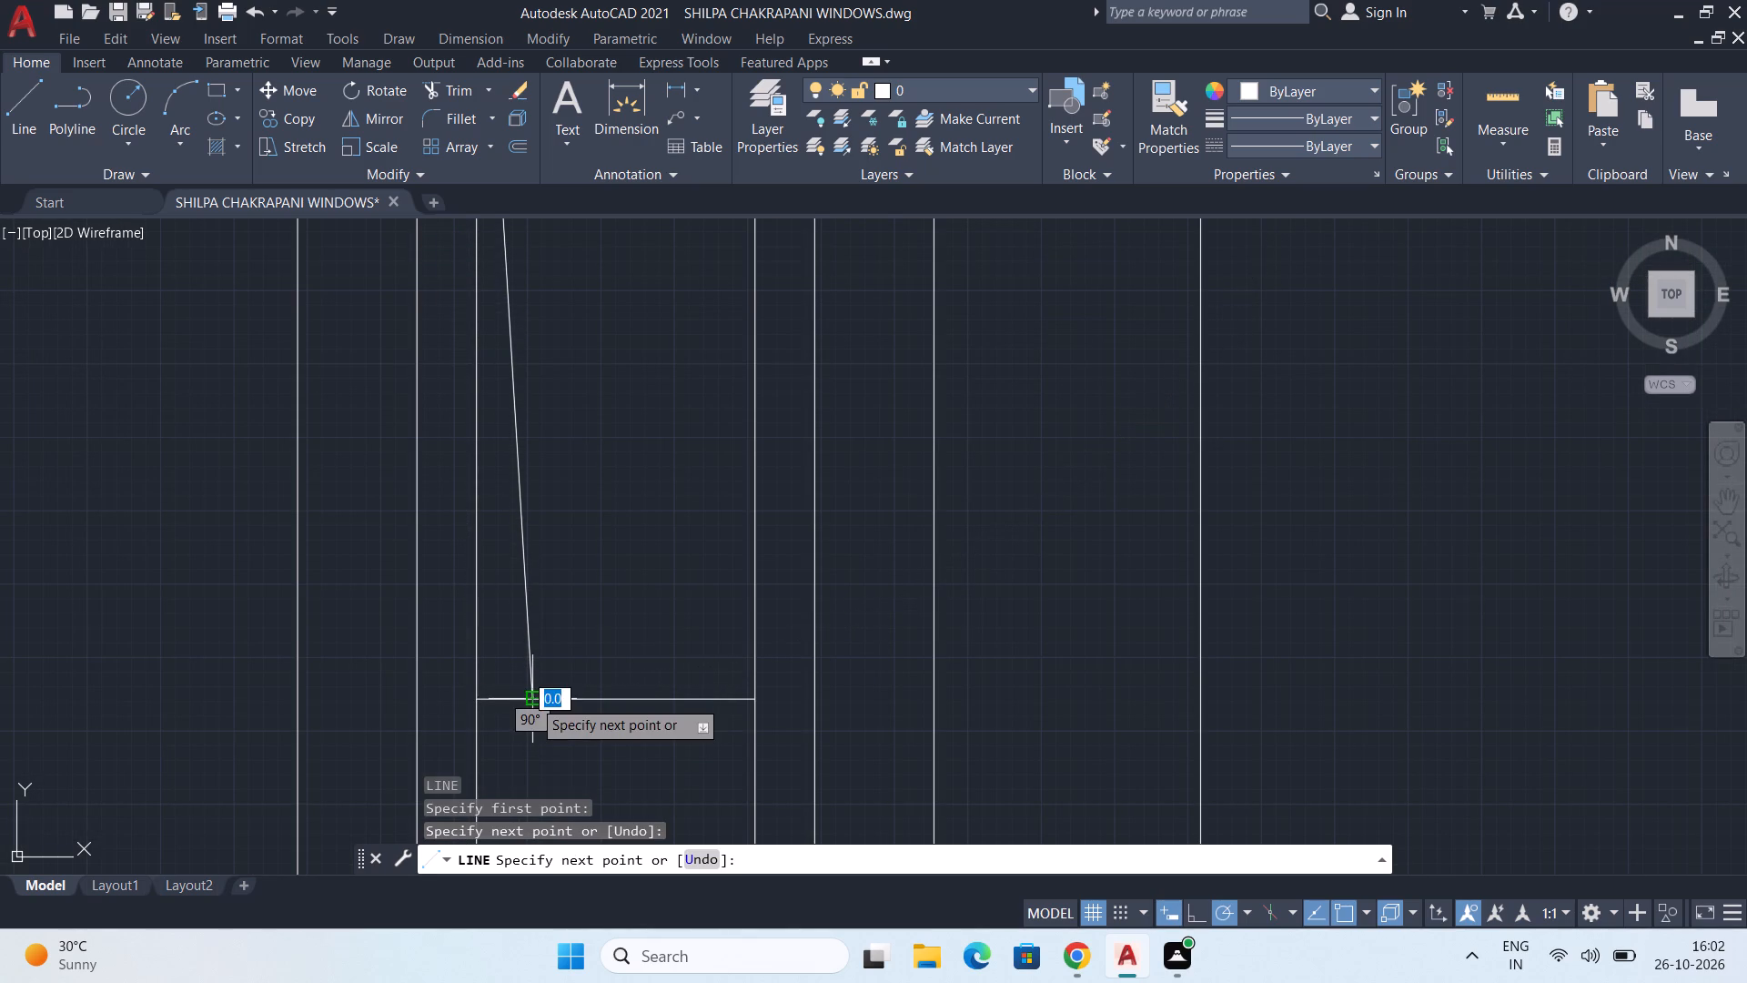
key("Escape")
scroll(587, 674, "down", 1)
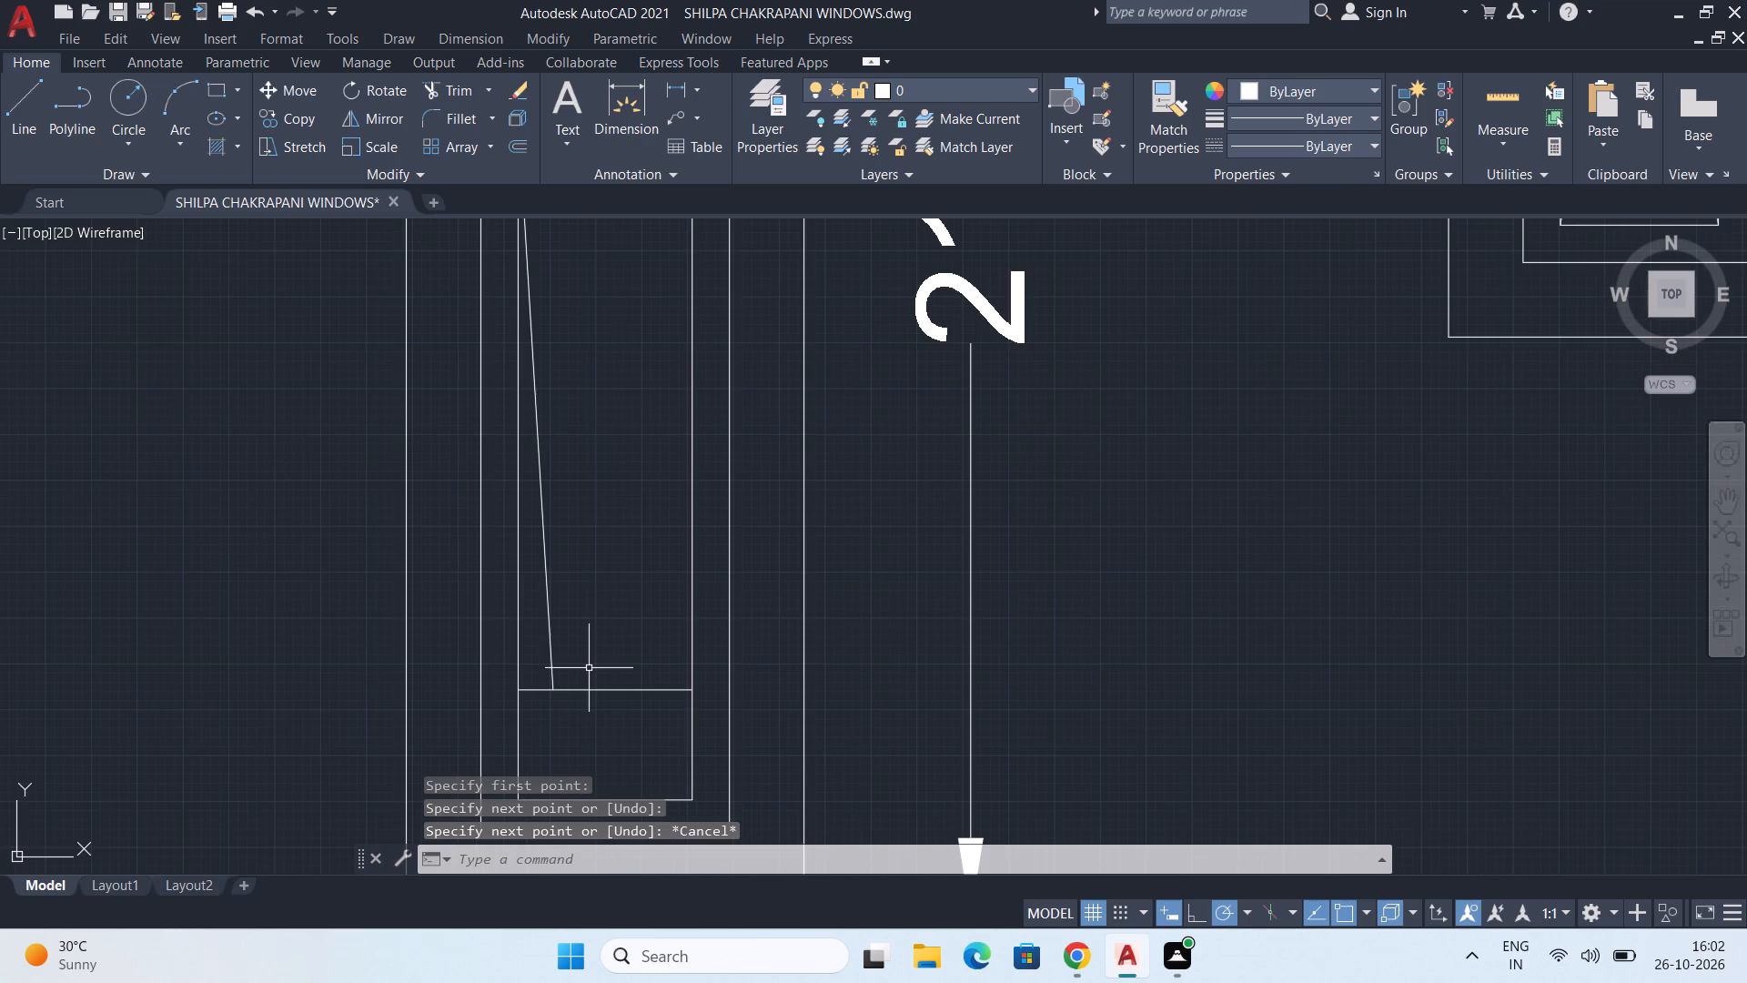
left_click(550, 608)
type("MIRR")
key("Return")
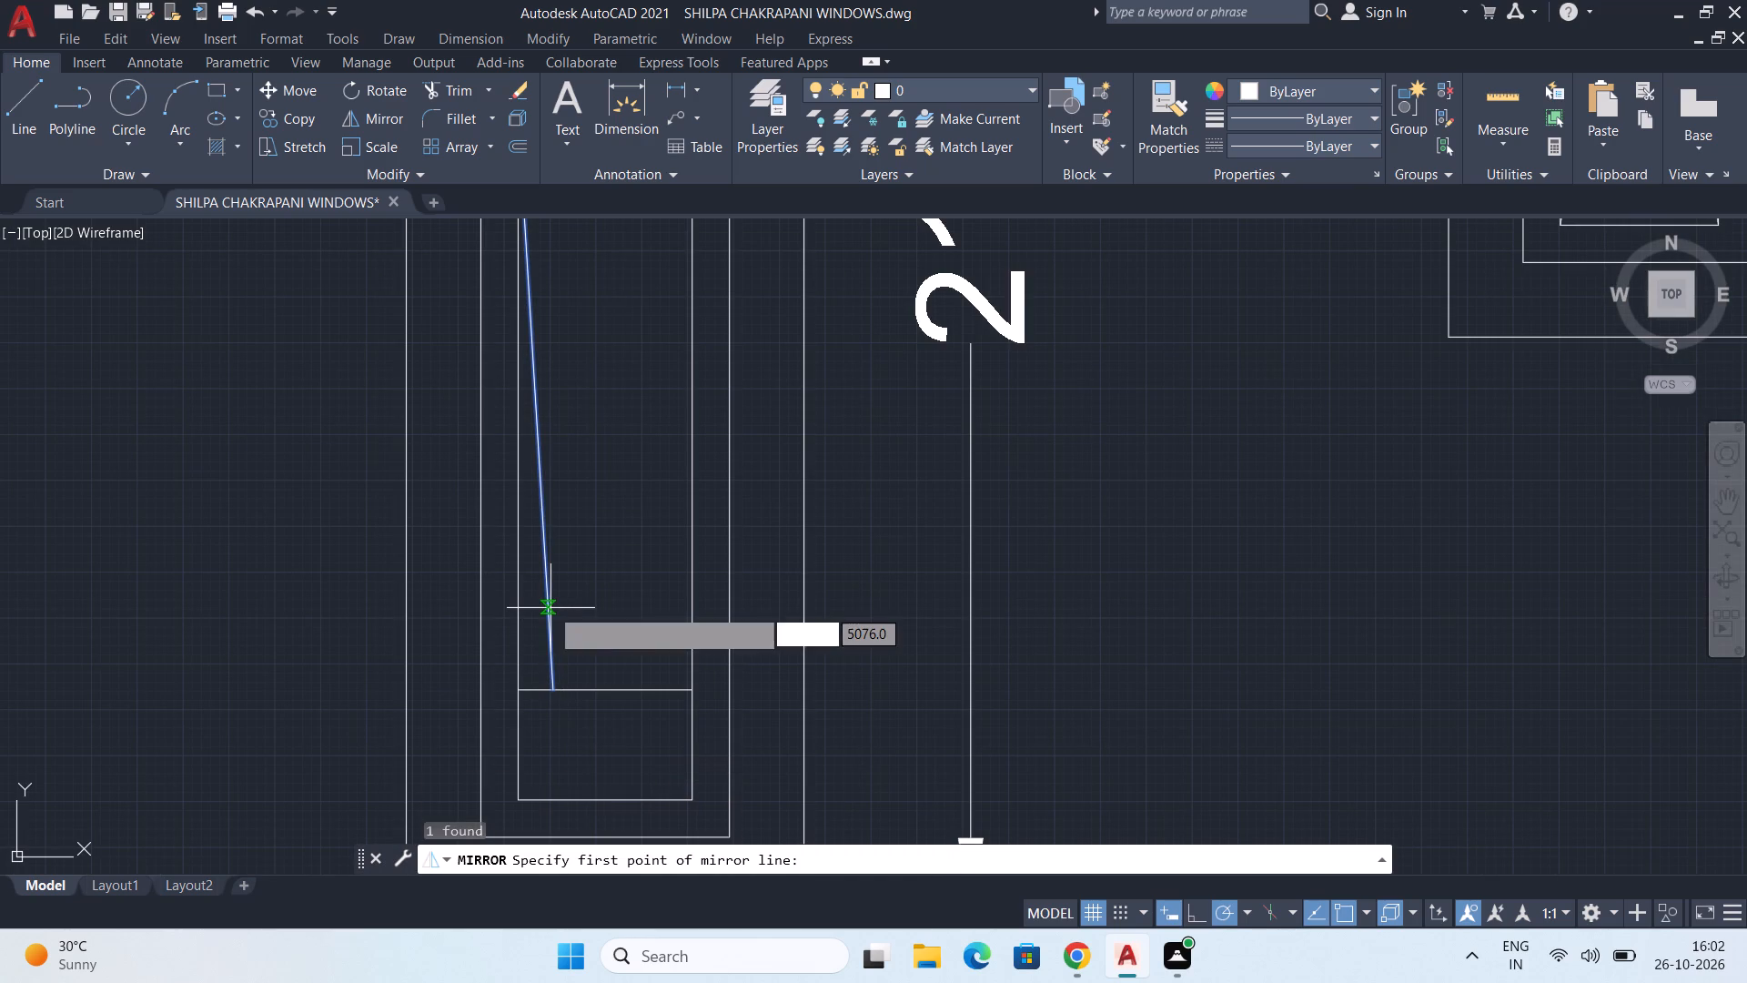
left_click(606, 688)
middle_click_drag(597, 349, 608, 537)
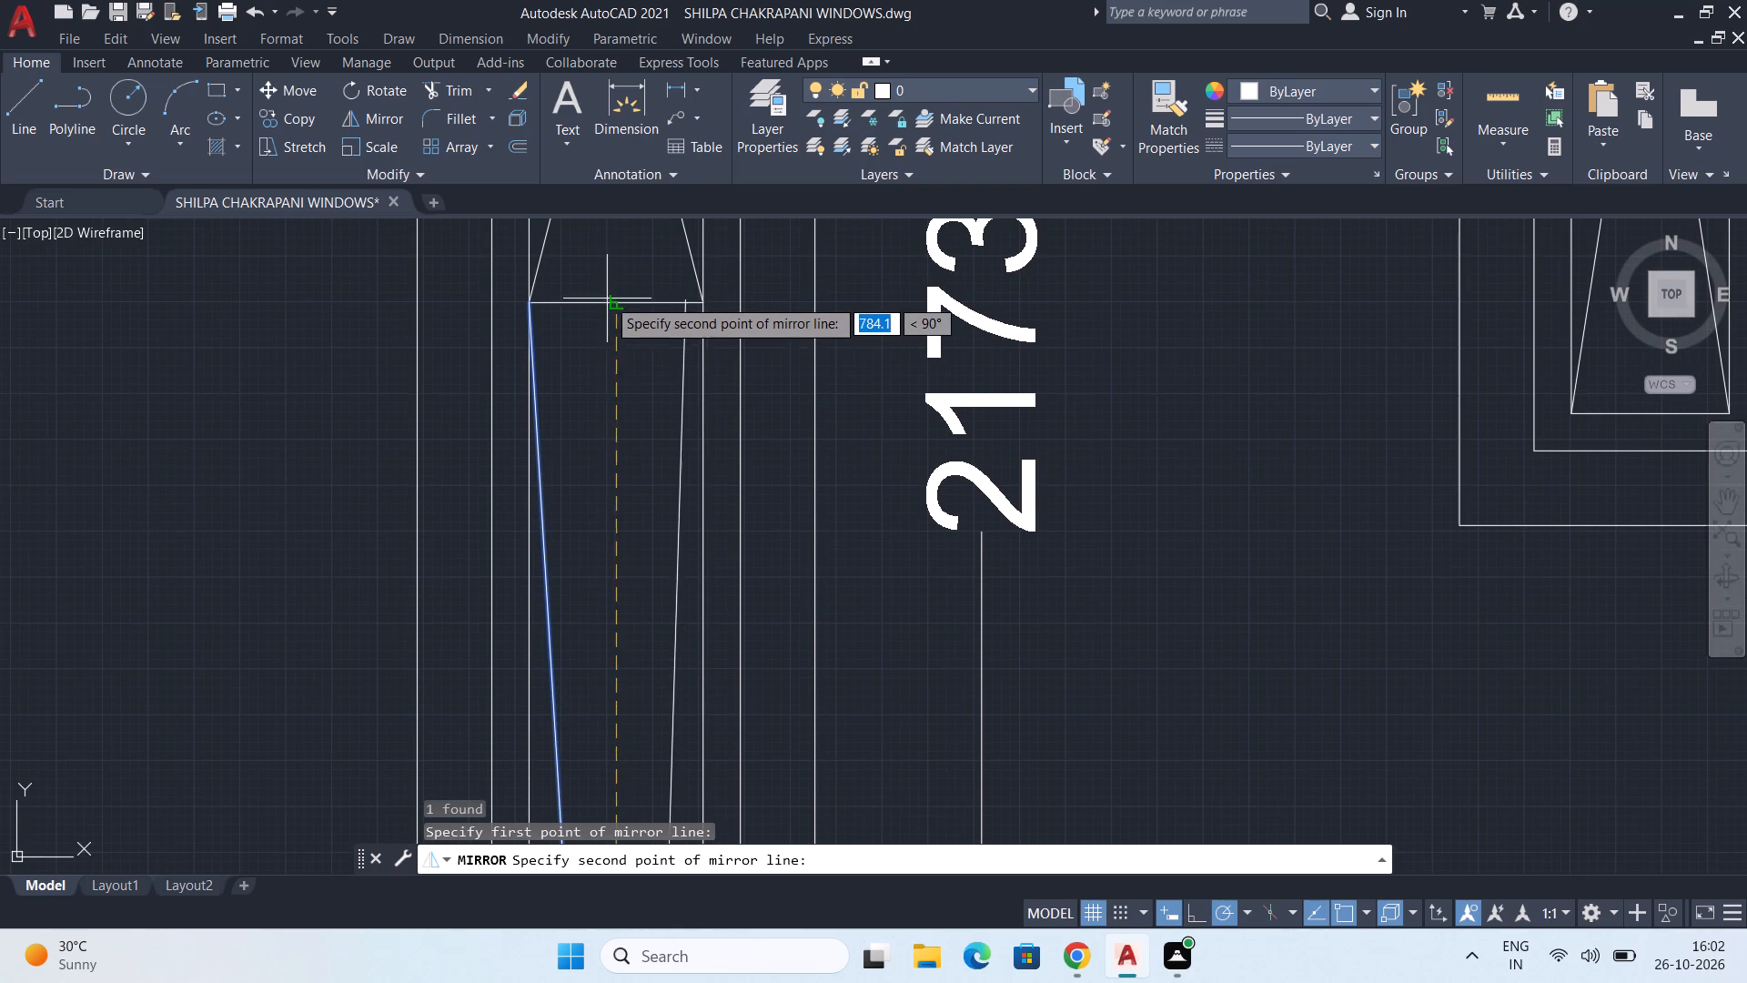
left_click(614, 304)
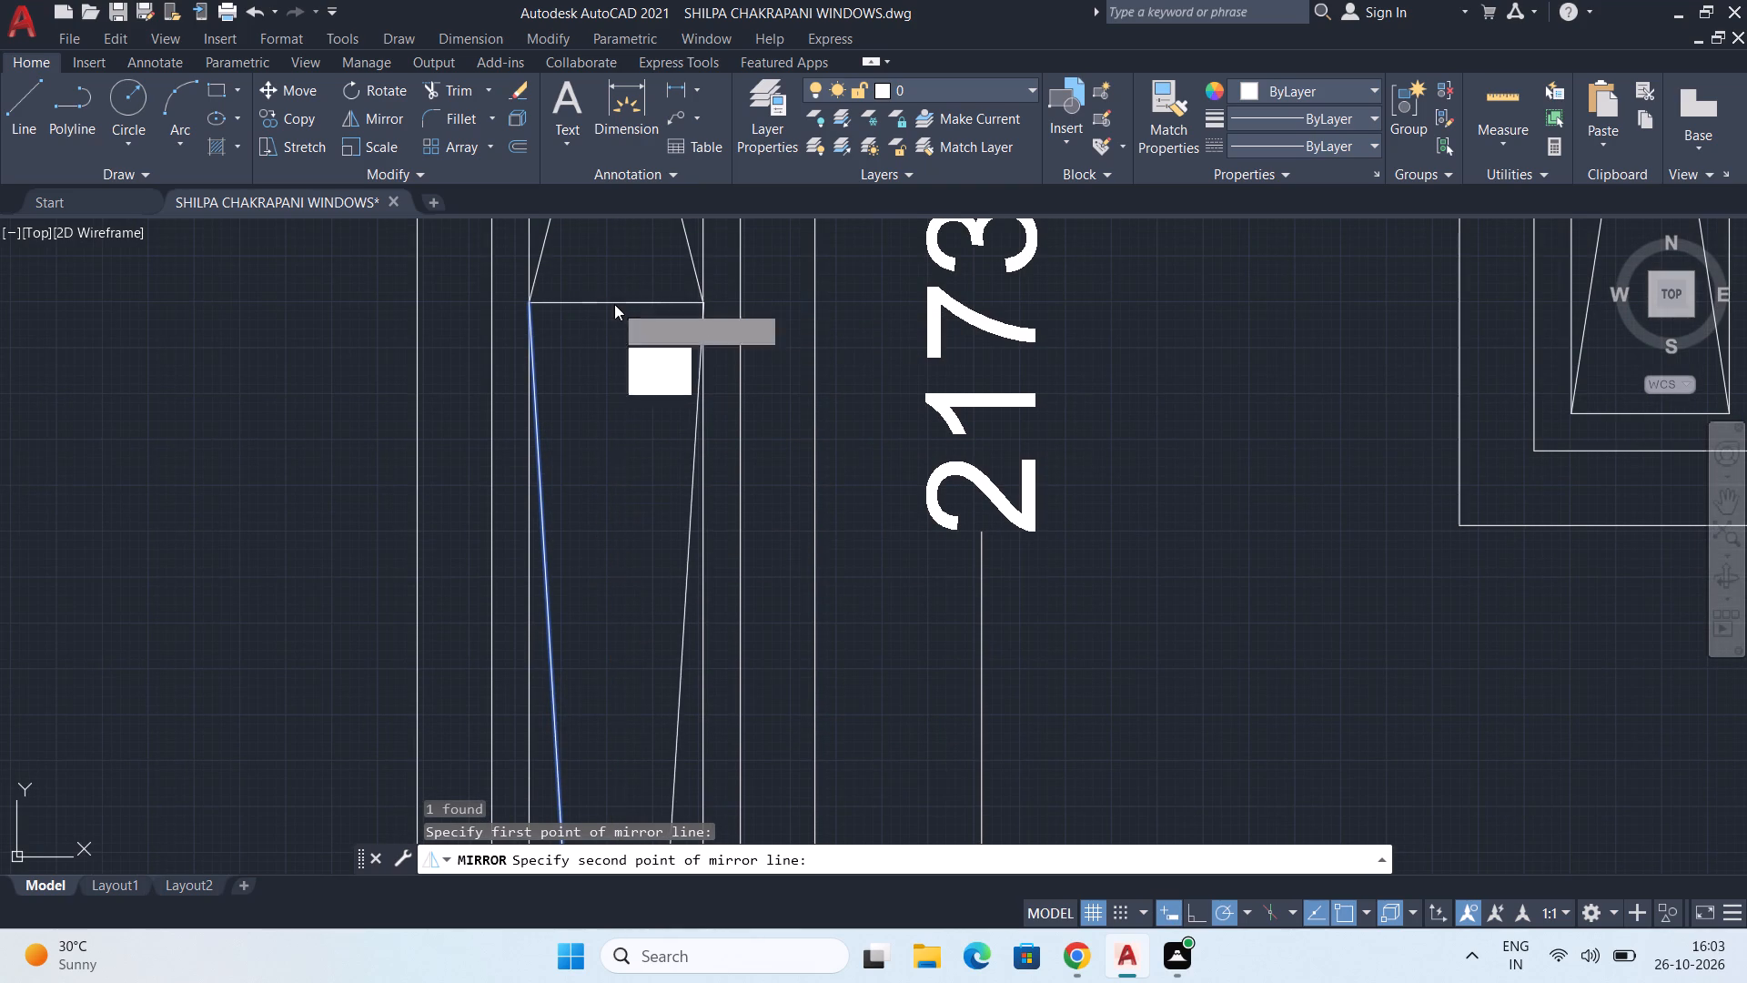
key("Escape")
Mirror the slanted line about the lower panel's vertical centre line, keeping the original.
scroll(619, 324, "down", 1)
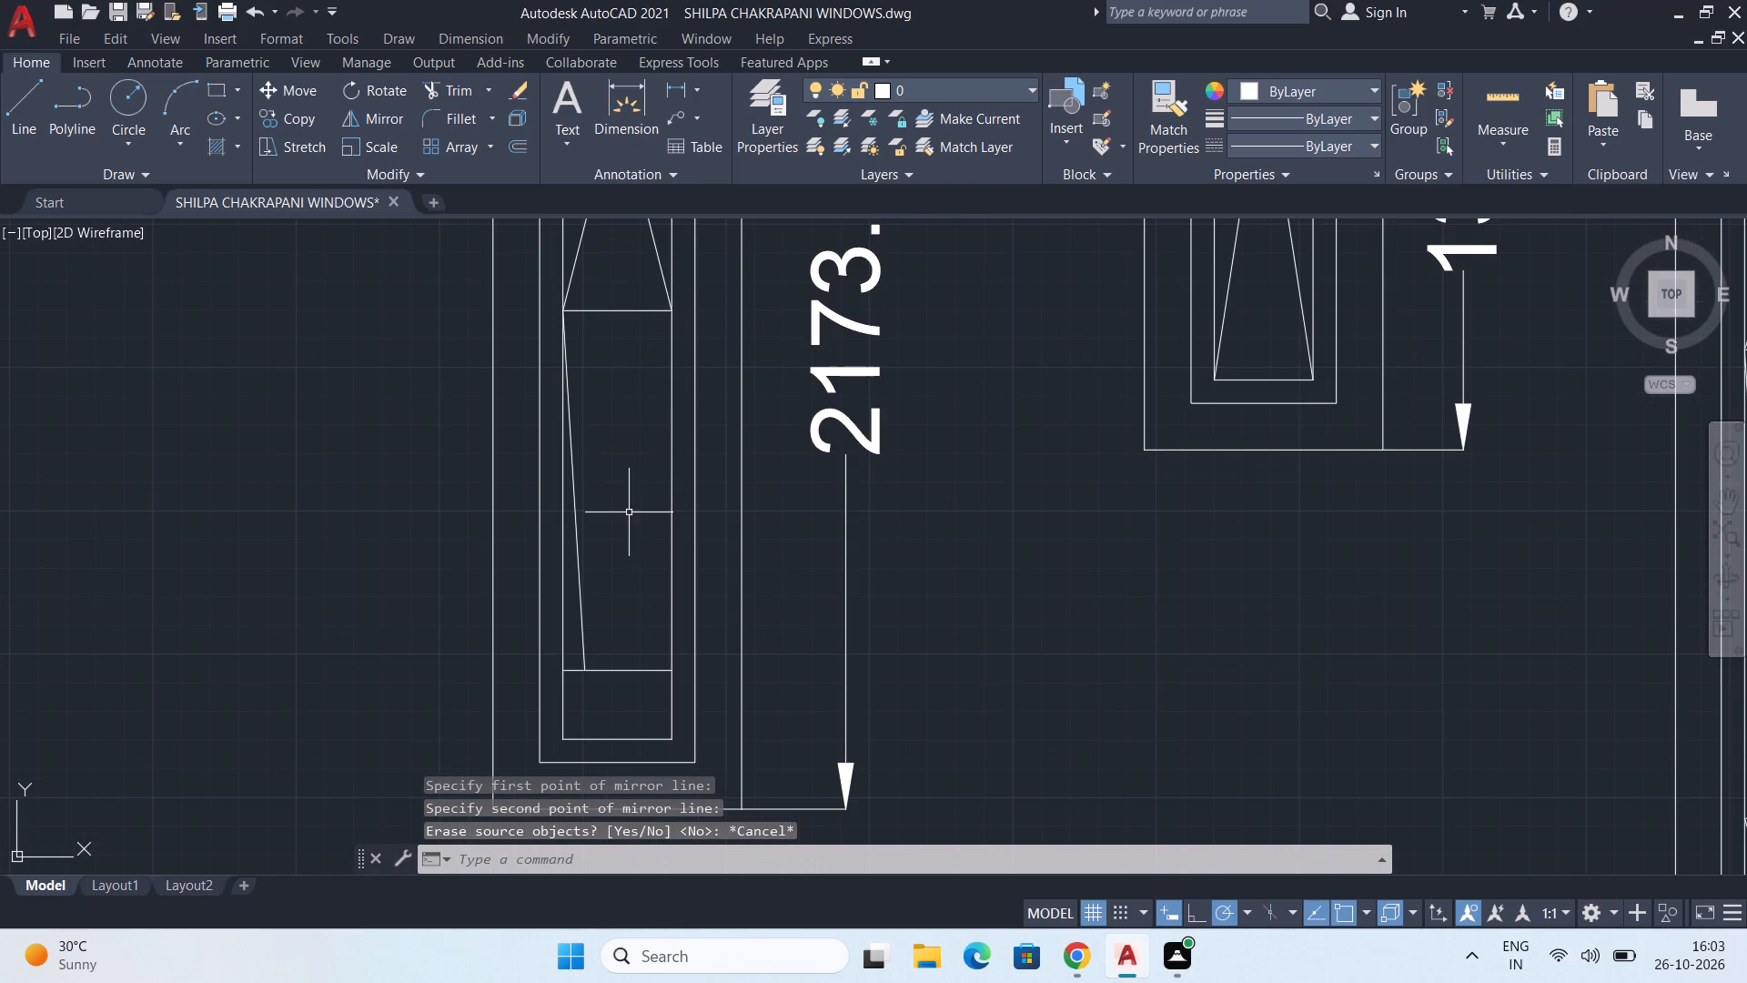
middle_click_drag(629, 512, 593, 502)
left_click(544, 598)
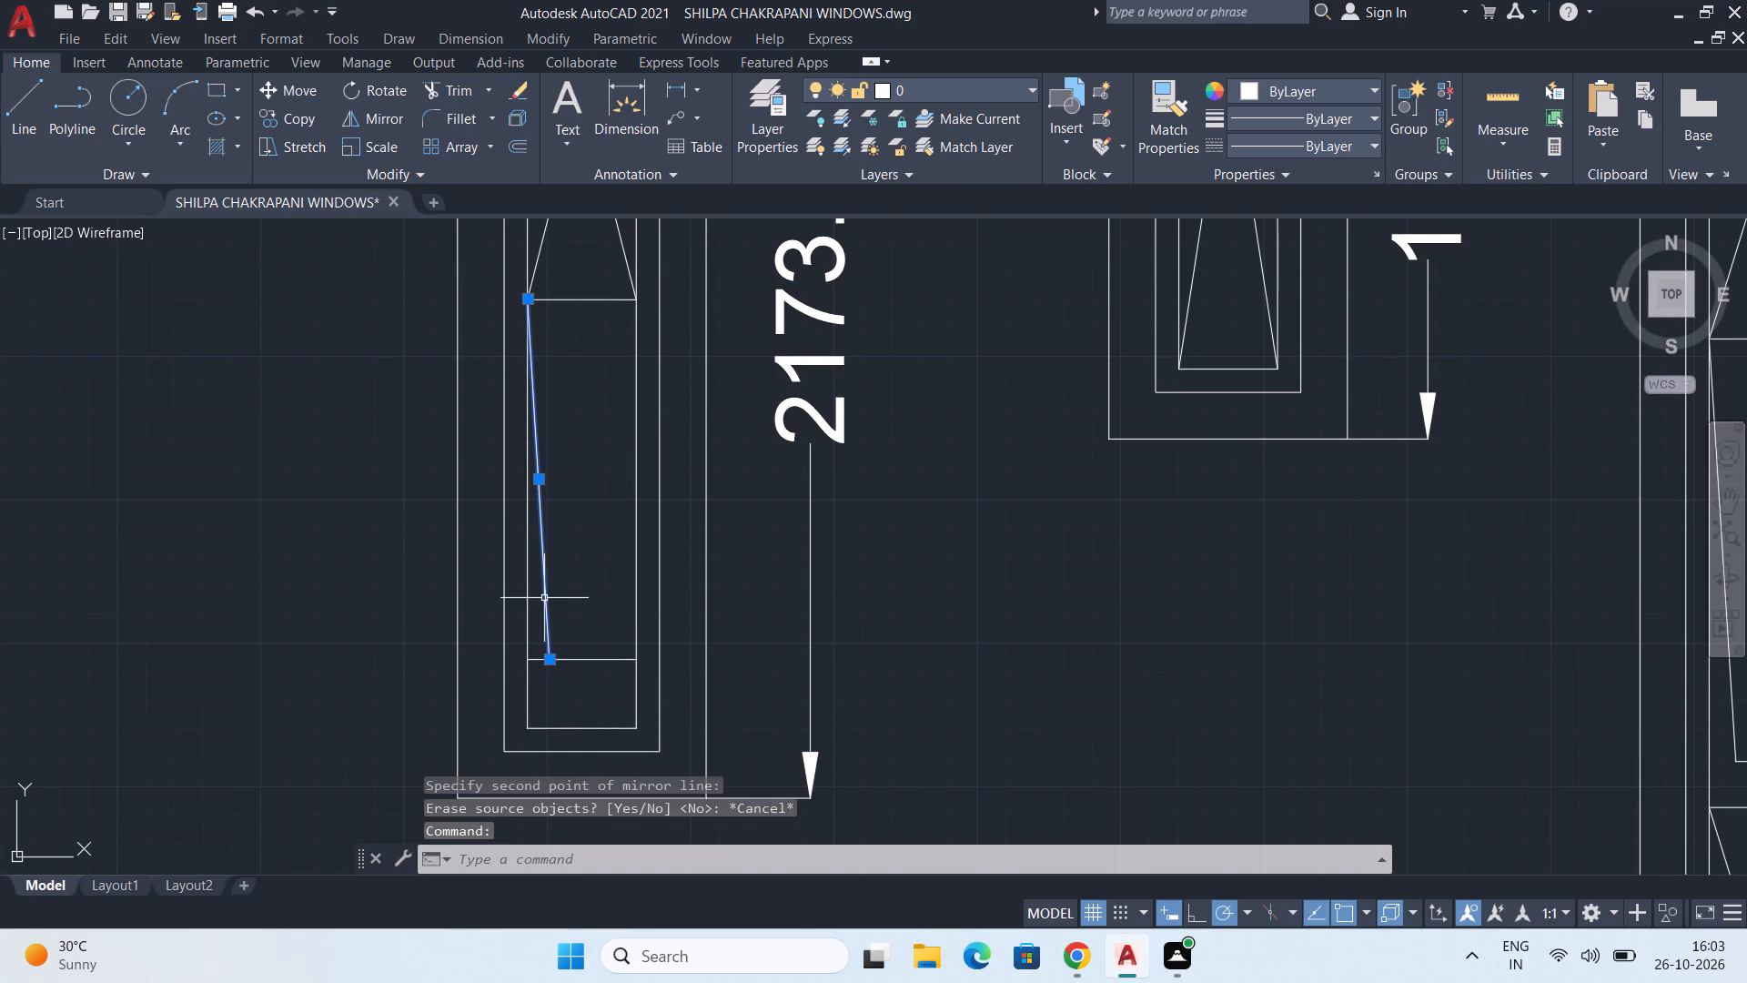
type("MIRR")
key("Return")
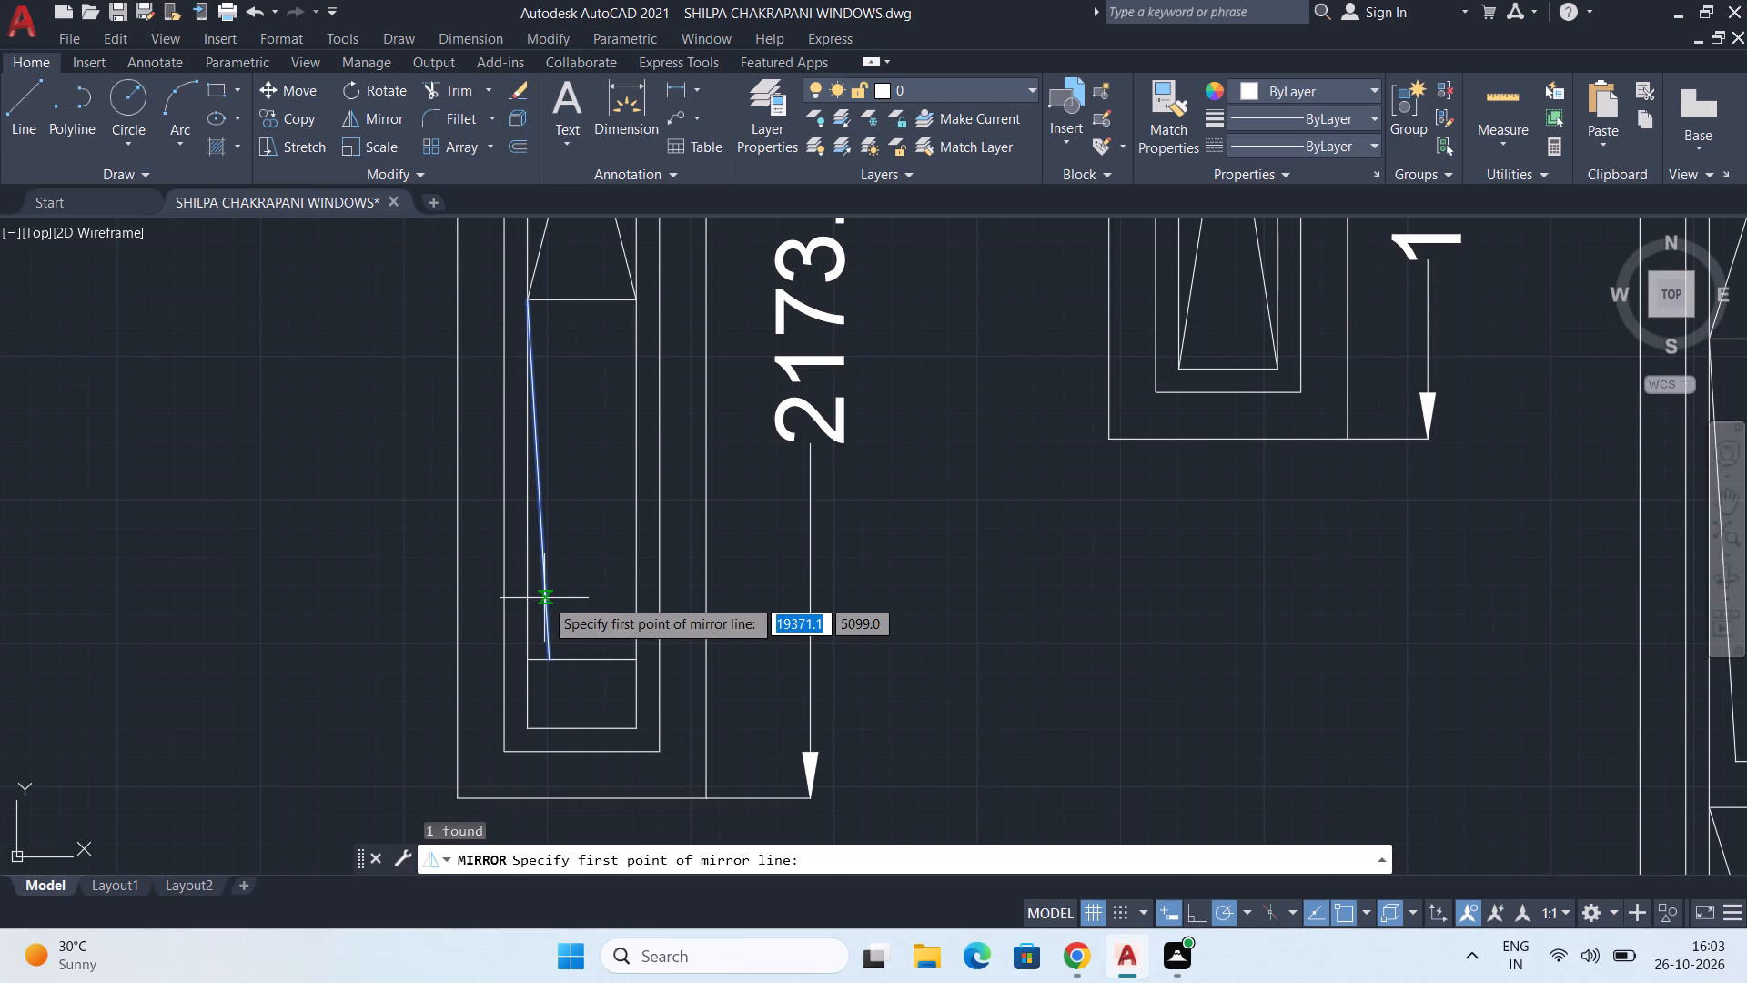
left_click(581, 300)
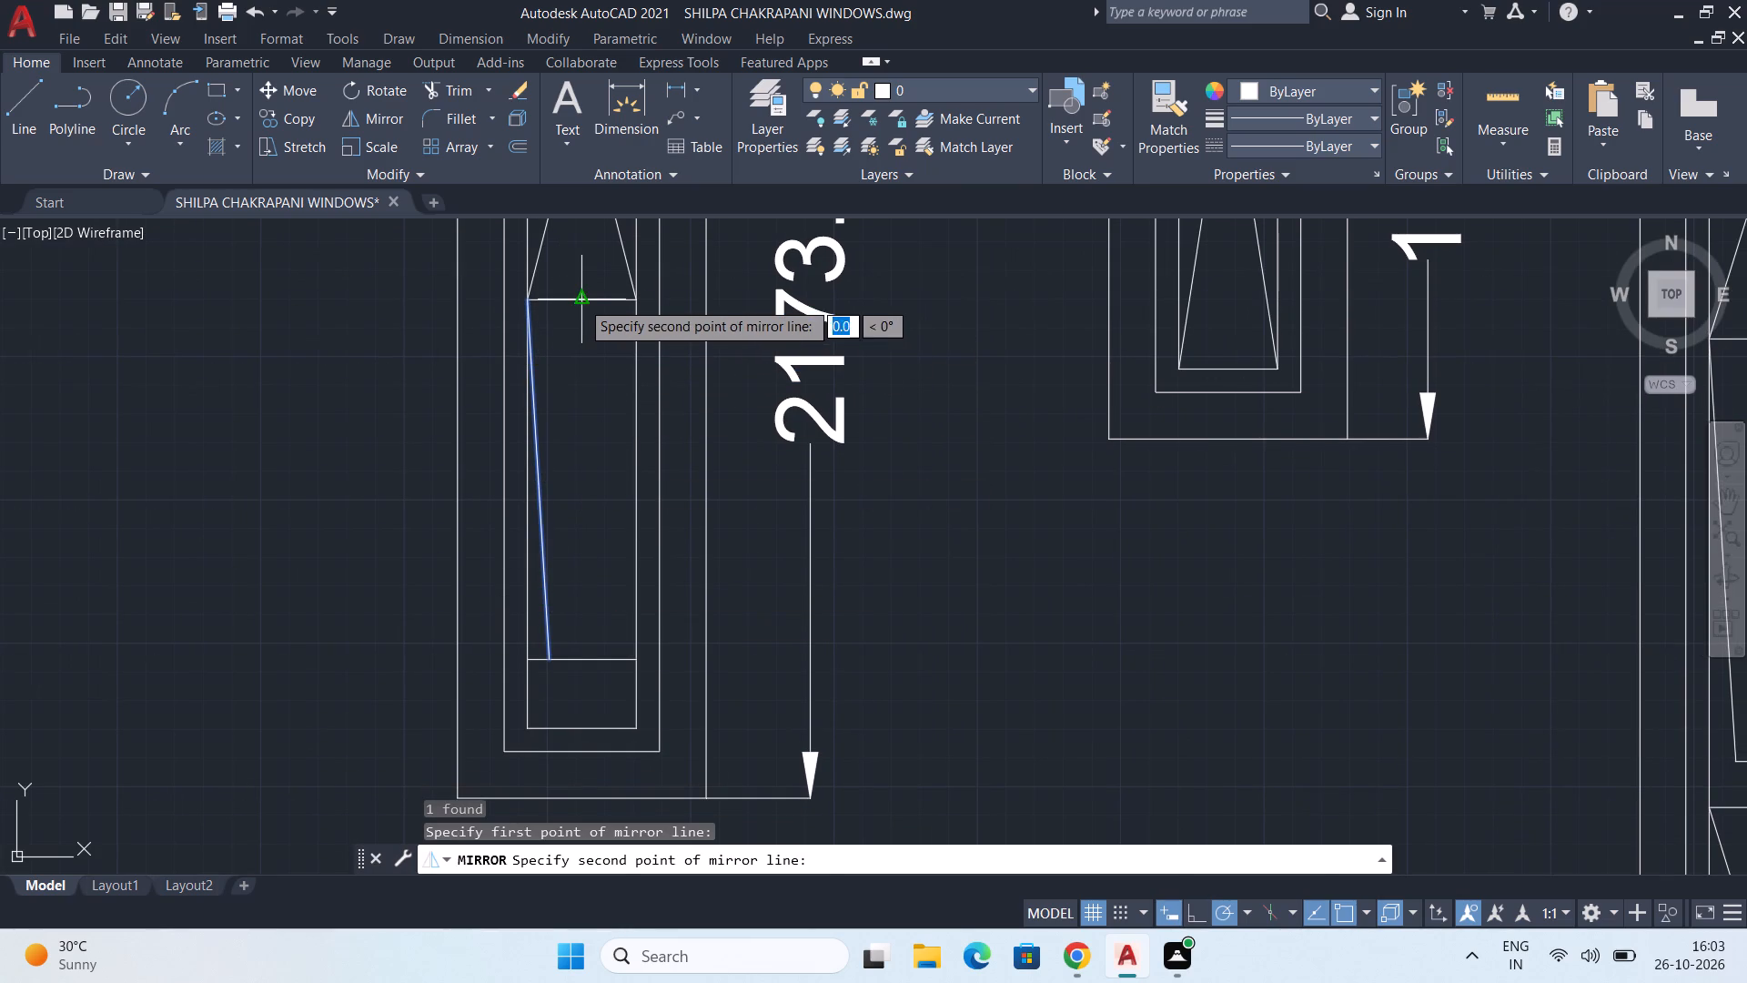
left_click(585, 654)
left_click_drag(629, 735, 585, 654)
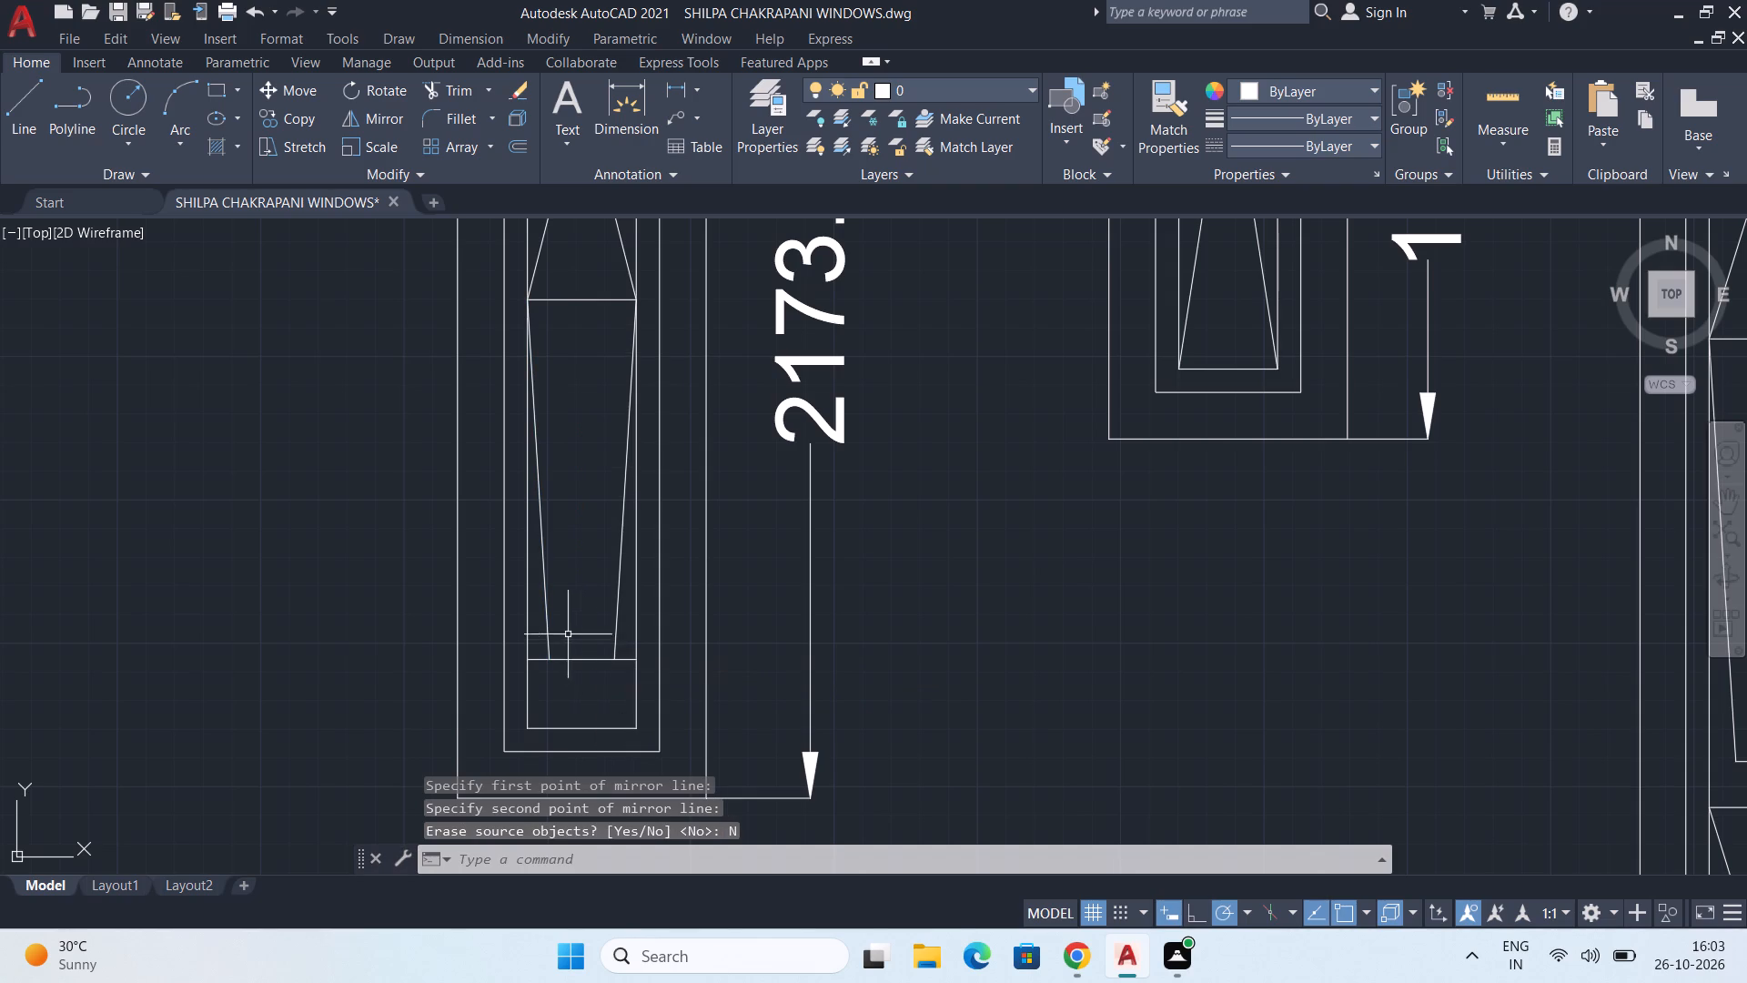
Trim both ends of the offset line outside the slanted lines in the 542-wide window's lower panel.
type("TR")
key("Return")
scroll(539, 643, "up", 2)
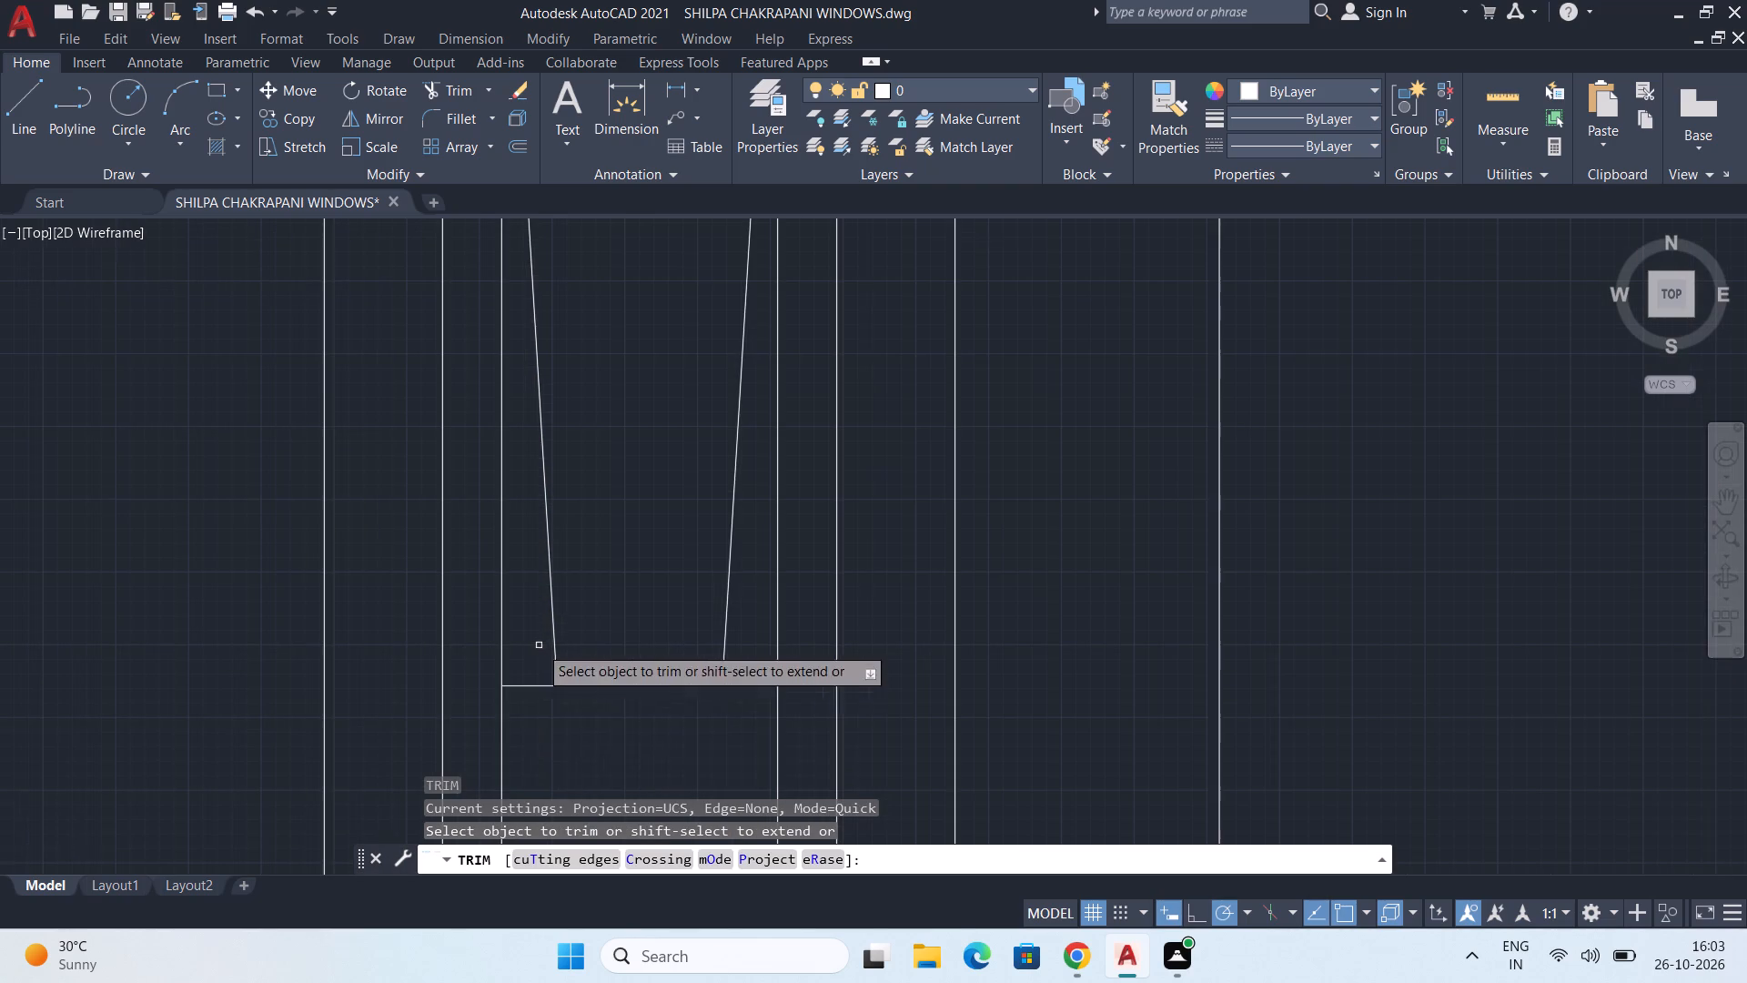
left_click(520, 670)
left_click(540, 723)
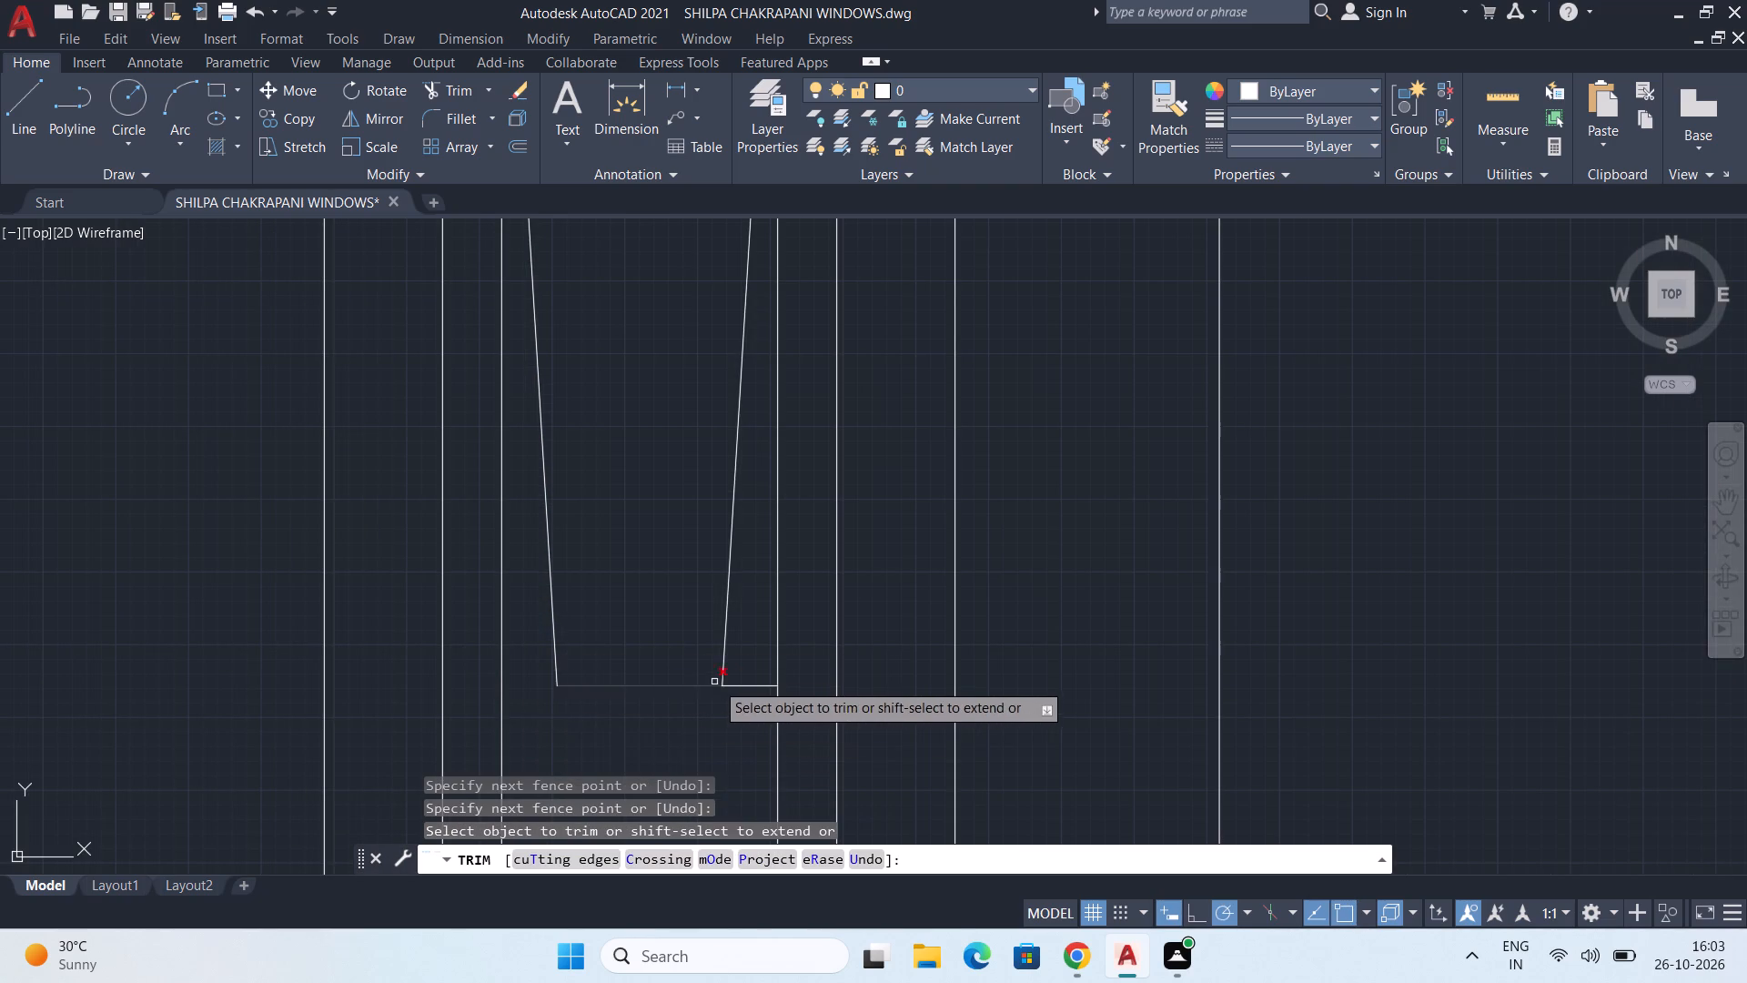
left_click_drag(754, 669, 754, 681)
left_click(725, 755)
scroll(827, 540, "down", 3)
middle_click_drag(861, 530, 863, 613)
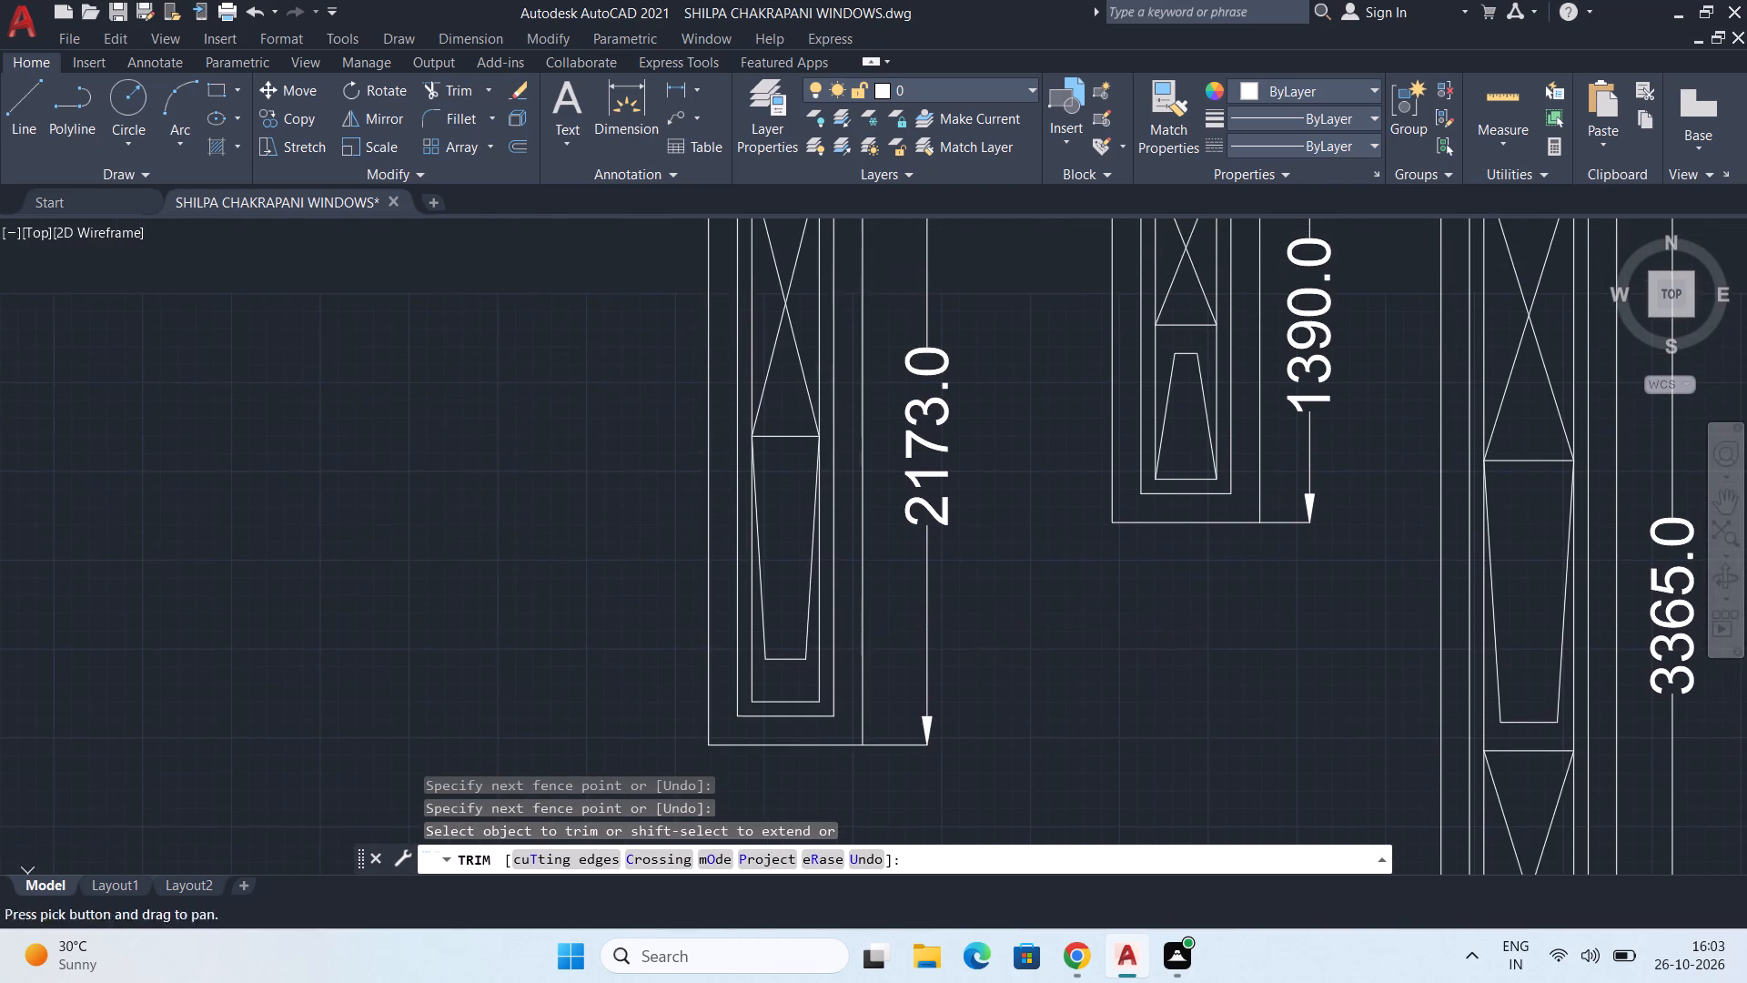
scroll(850, 590, "down", 1)
middle_click_drag(918, 628, 692, 668)
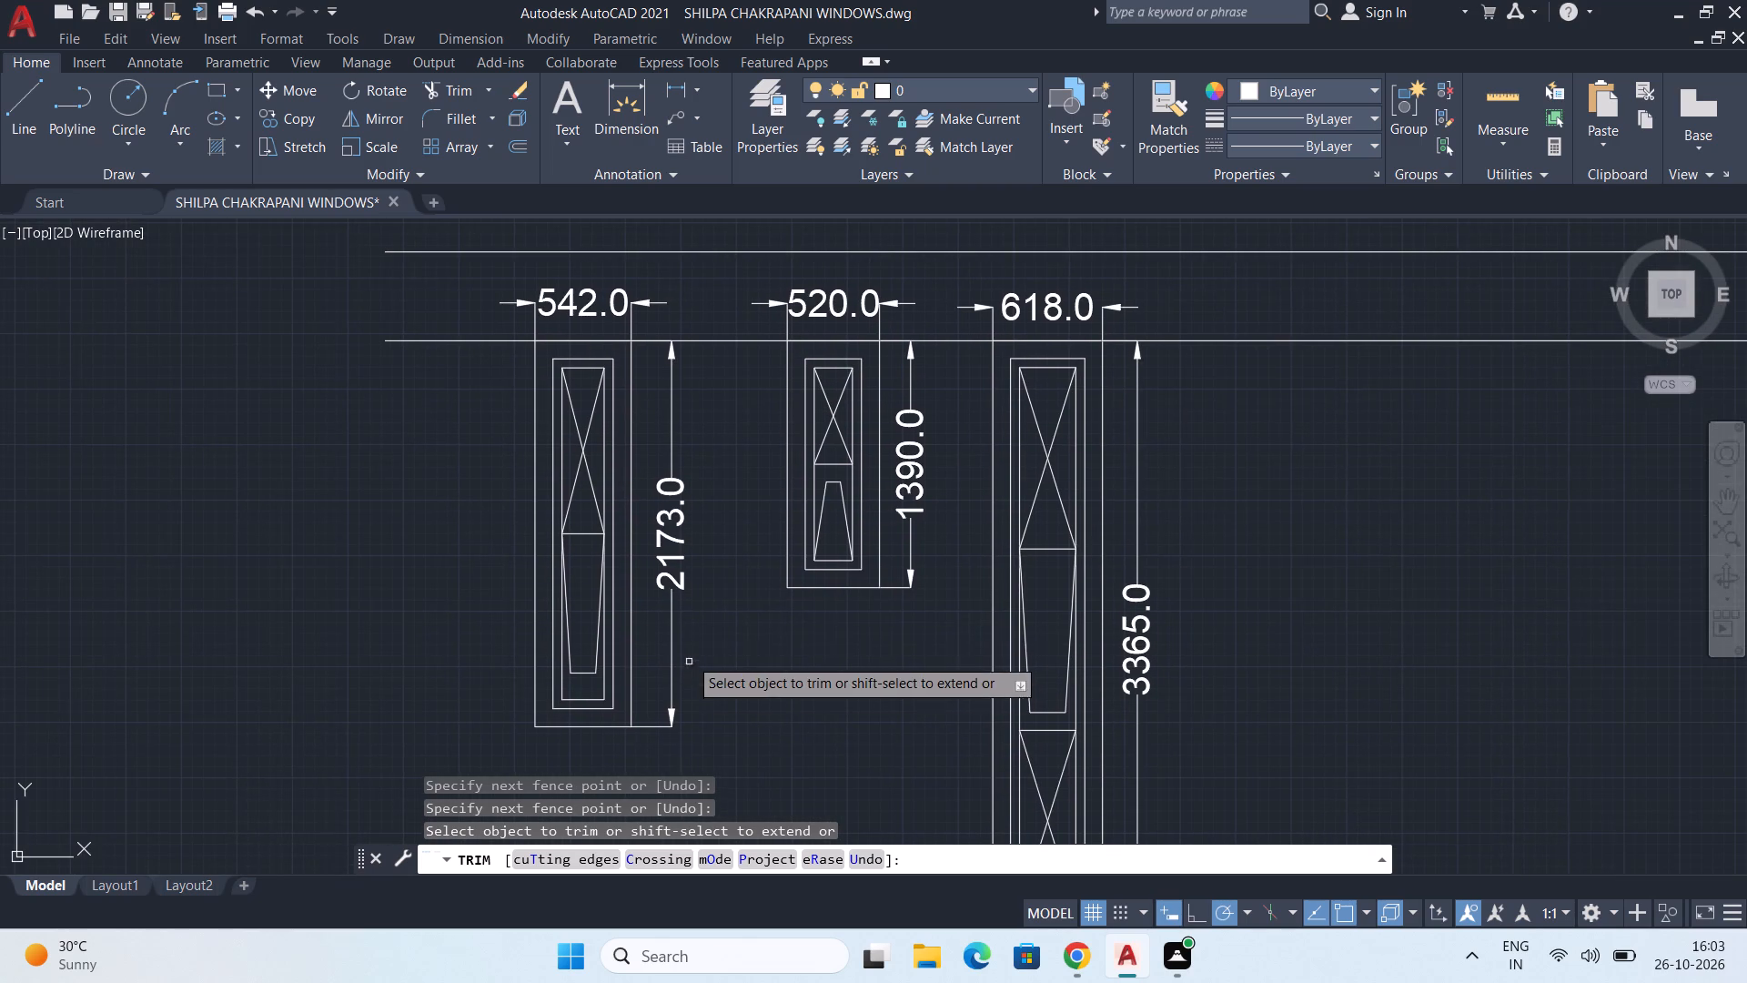
key("space")
Delete the two slanted lines and the short top line of the tapered shape in the 520-wide window's lower panel.
scroll(838, 496, "up", 3)
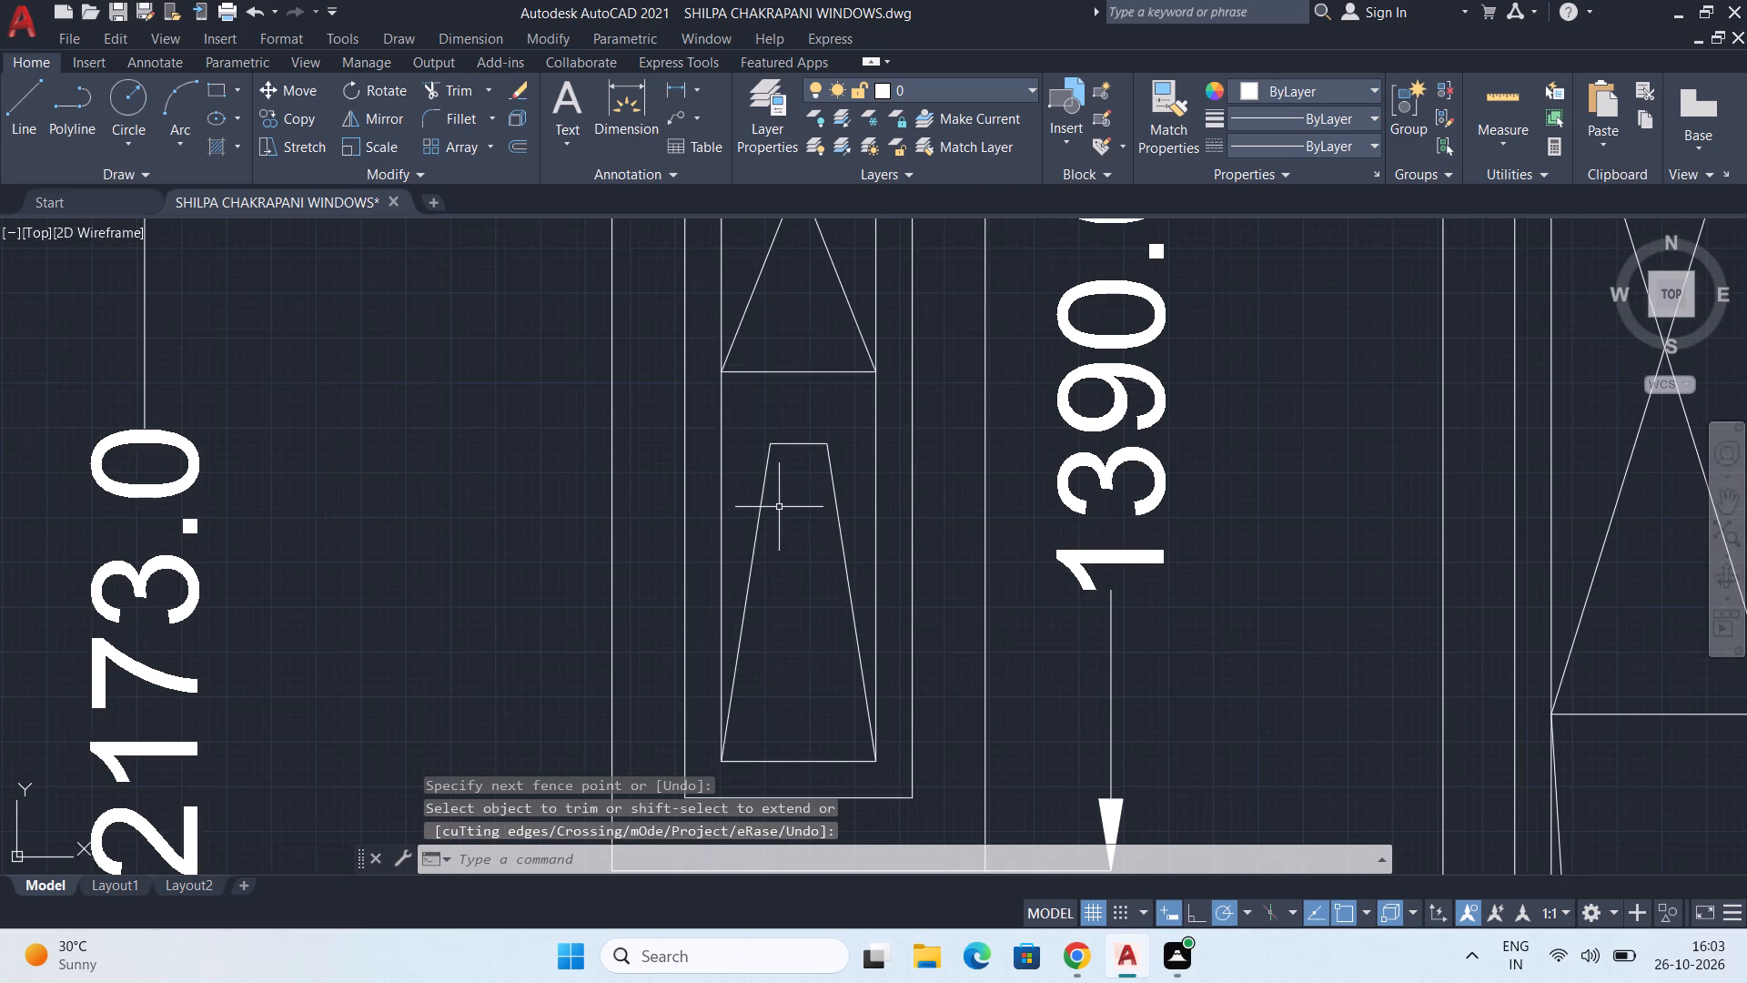
left_click(756, 529)
scroll(756, 525, "down", 3)
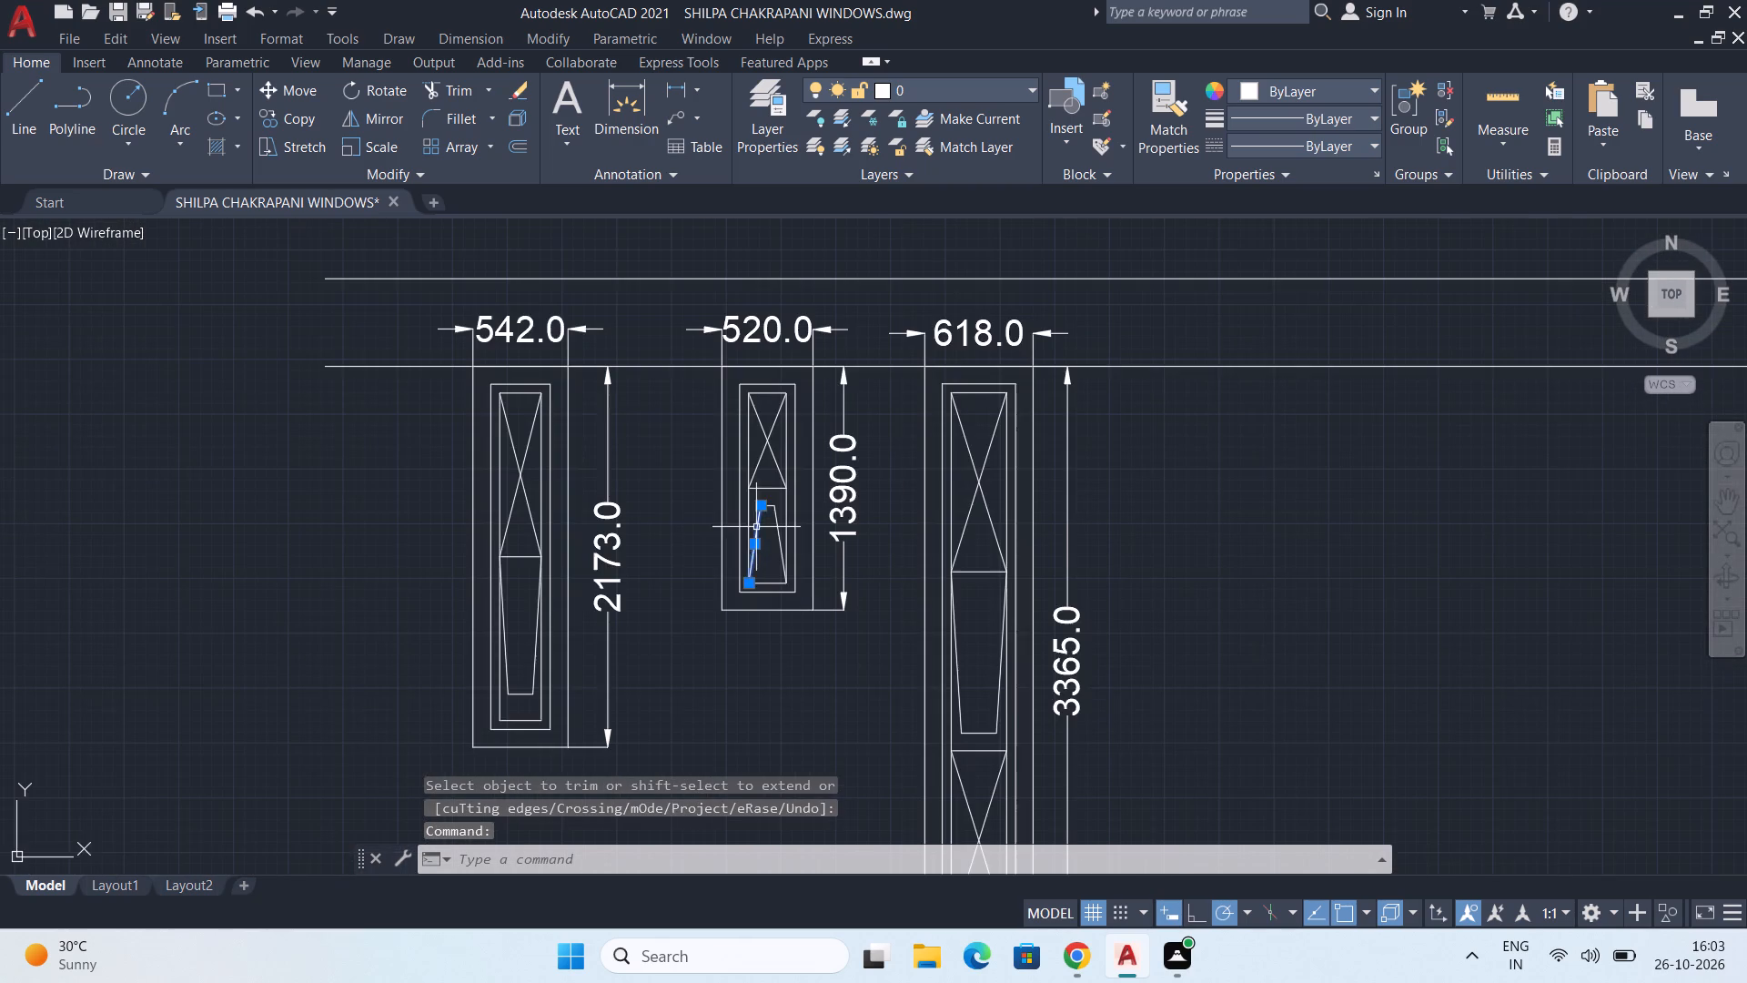
key("Escape")
scroll(770, 528, "up", 4)
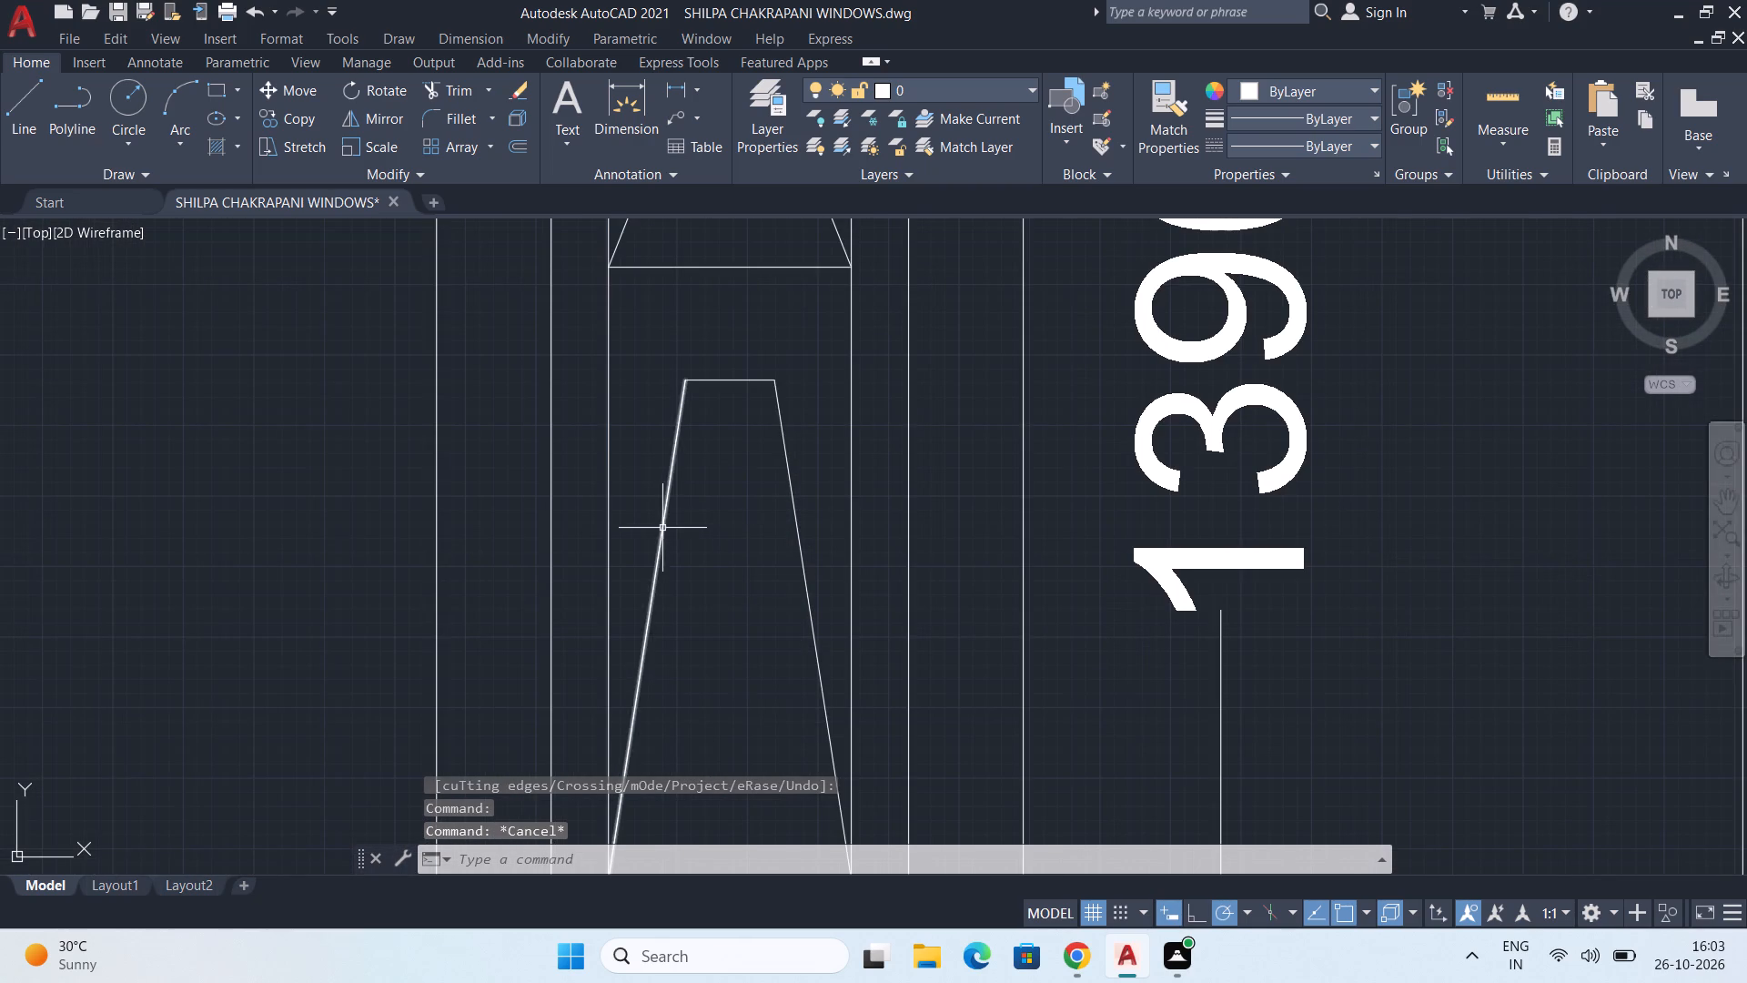
left_click(662, 528)
key("Delete")
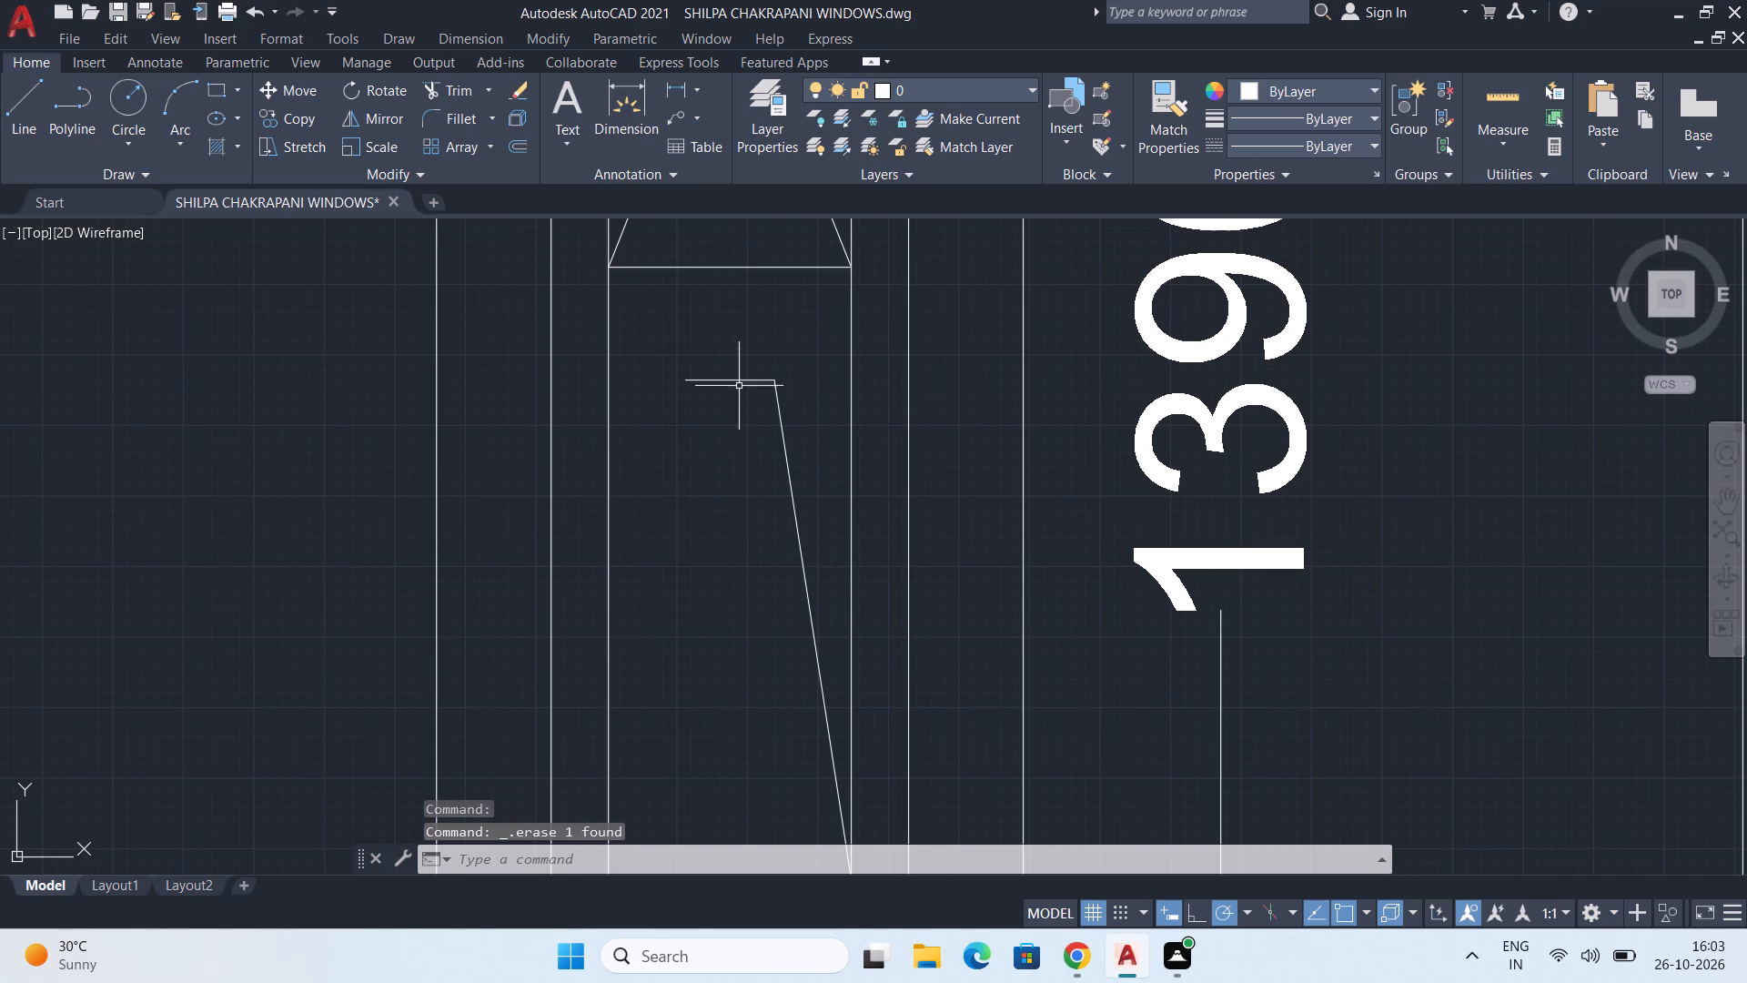
left_click(736, 380)
key("Delete")
left_click(794, 525)
key("Delete")
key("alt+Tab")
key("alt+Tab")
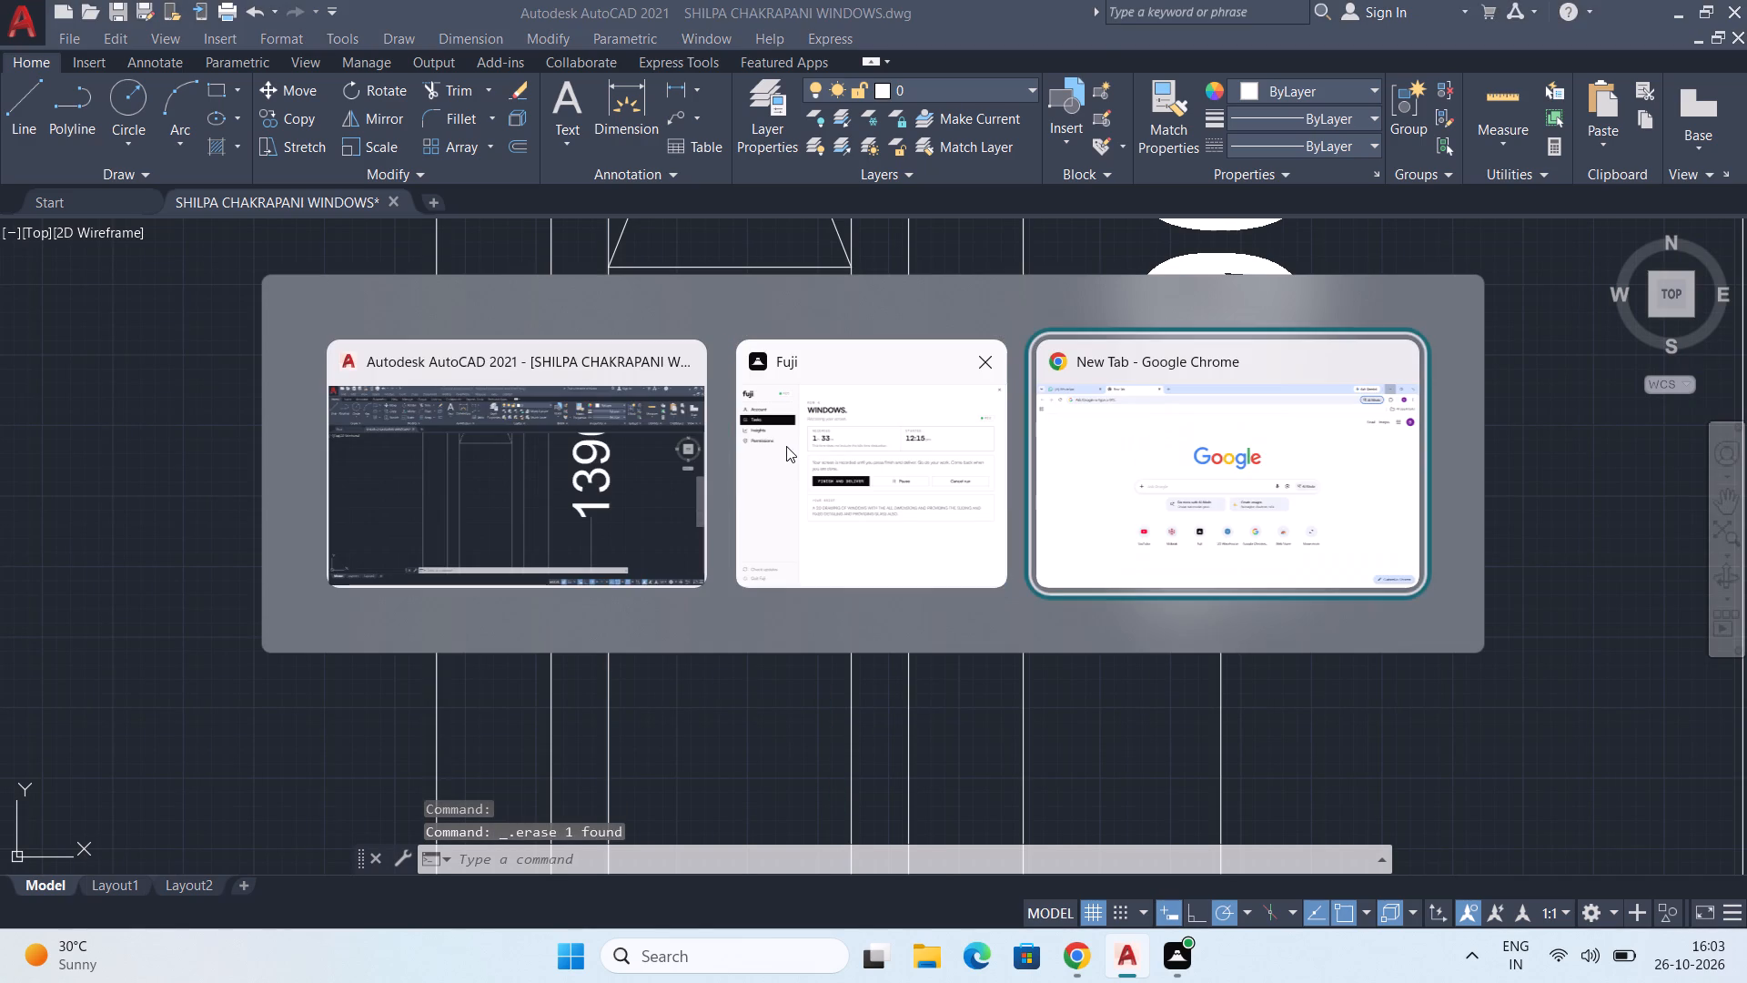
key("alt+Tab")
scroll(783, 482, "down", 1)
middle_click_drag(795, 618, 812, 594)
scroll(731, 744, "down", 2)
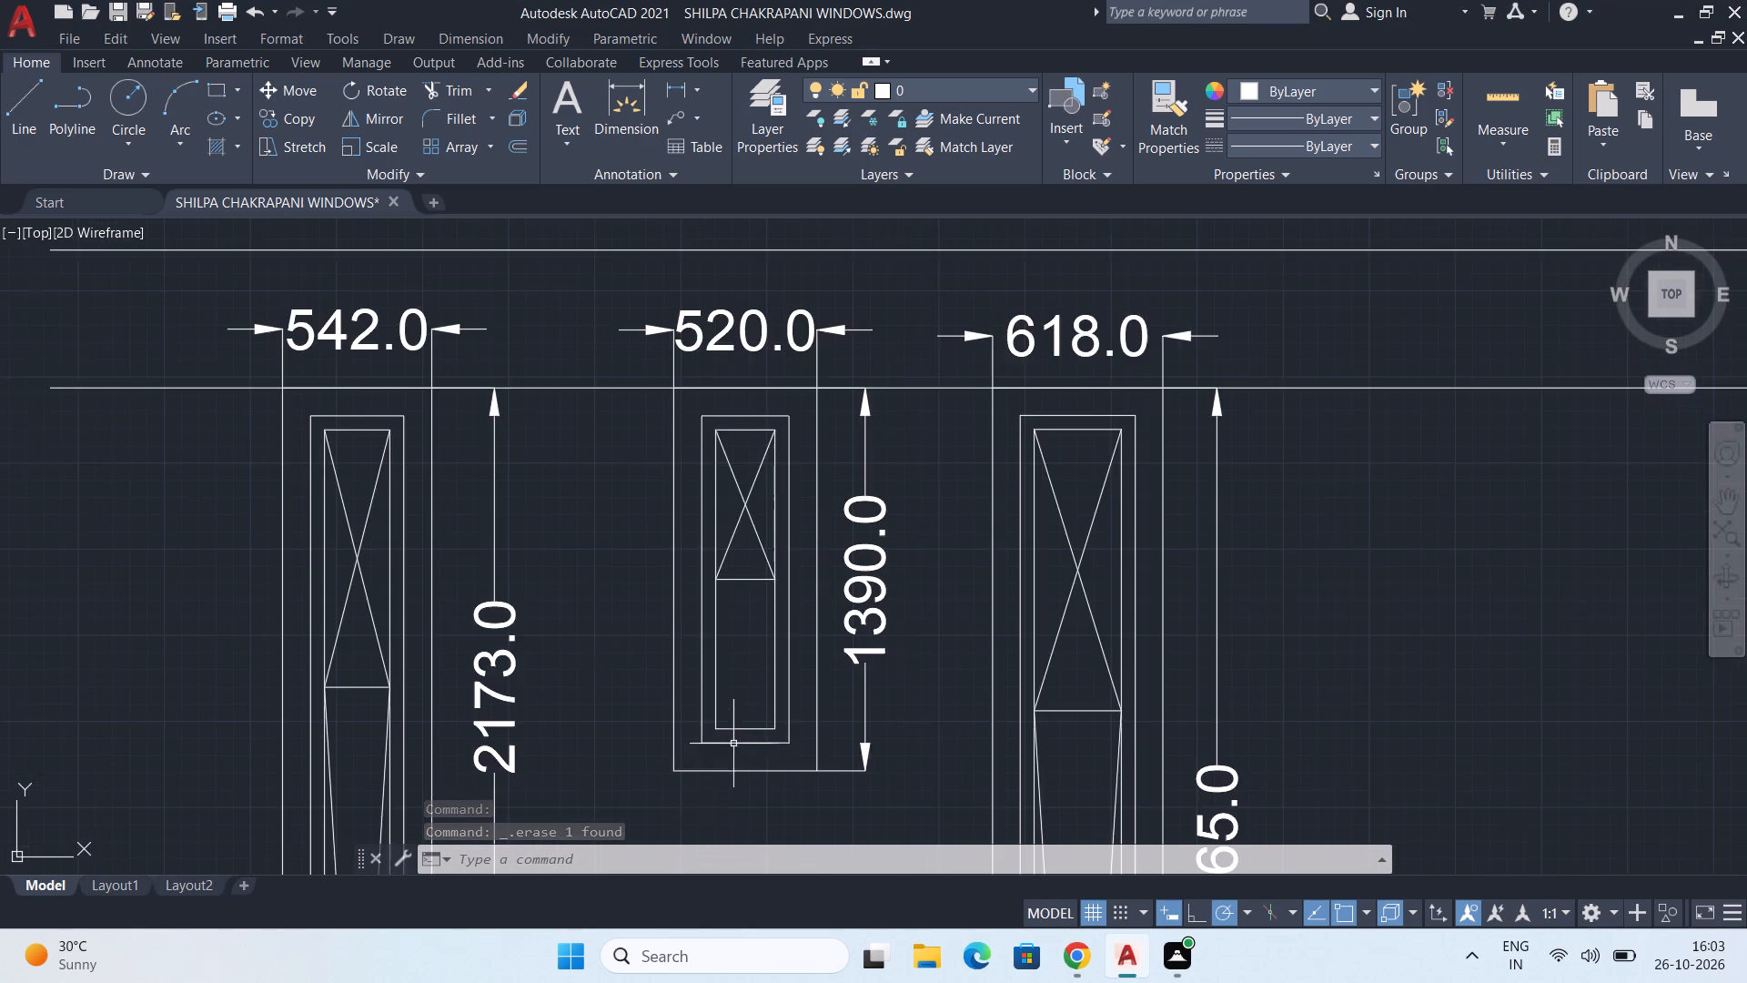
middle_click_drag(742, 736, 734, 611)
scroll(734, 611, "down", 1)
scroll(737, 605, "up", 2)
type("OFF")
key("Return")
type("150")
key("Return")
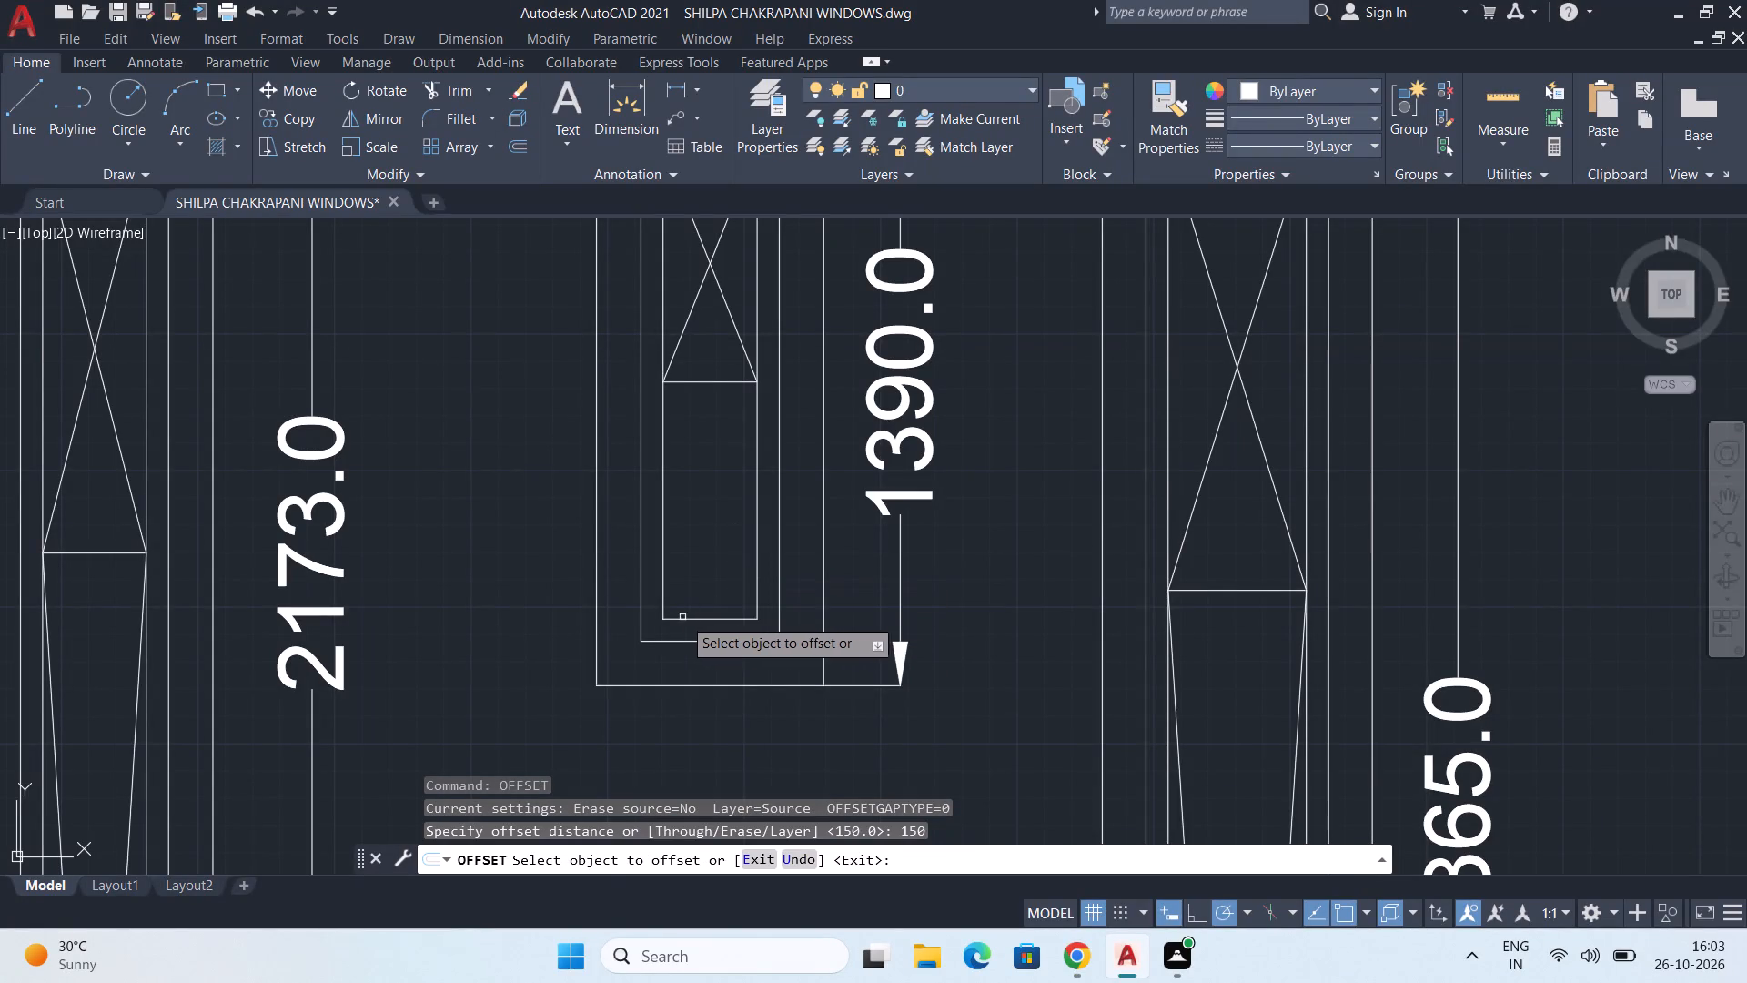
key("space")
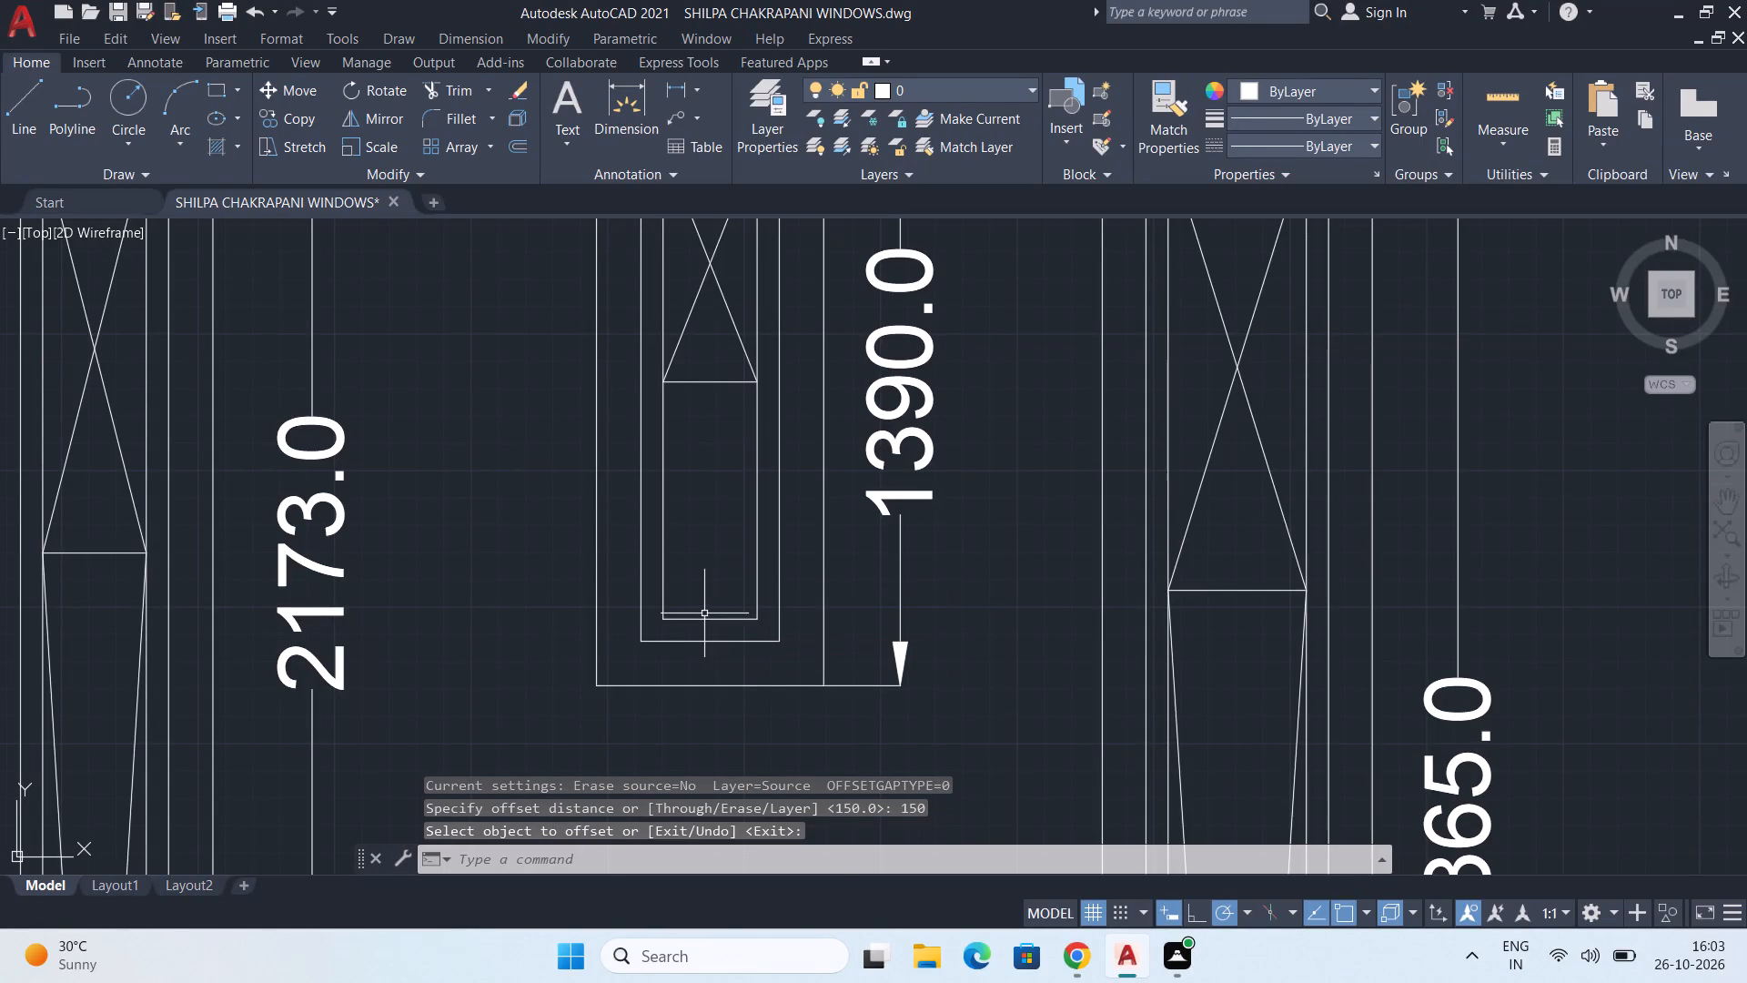
Explode the innermost frame rectangle of the 520-wide window into separate lines.
left_click(717, 621)
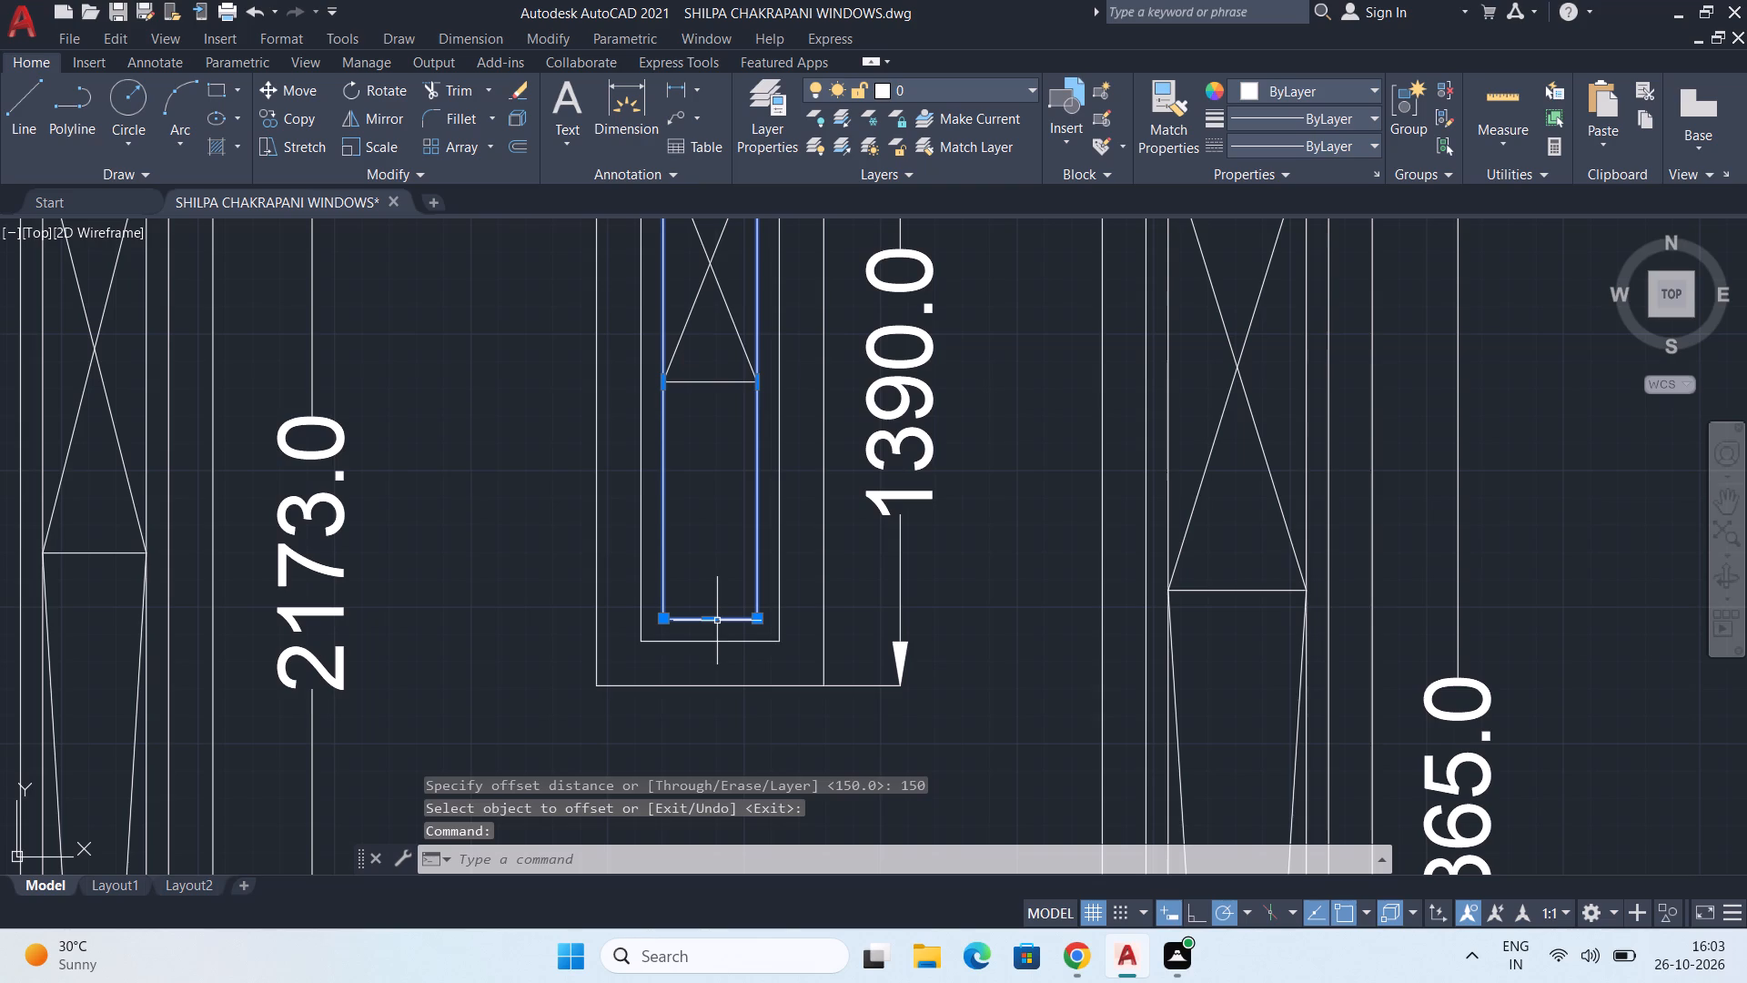
key("x")
key("Return")
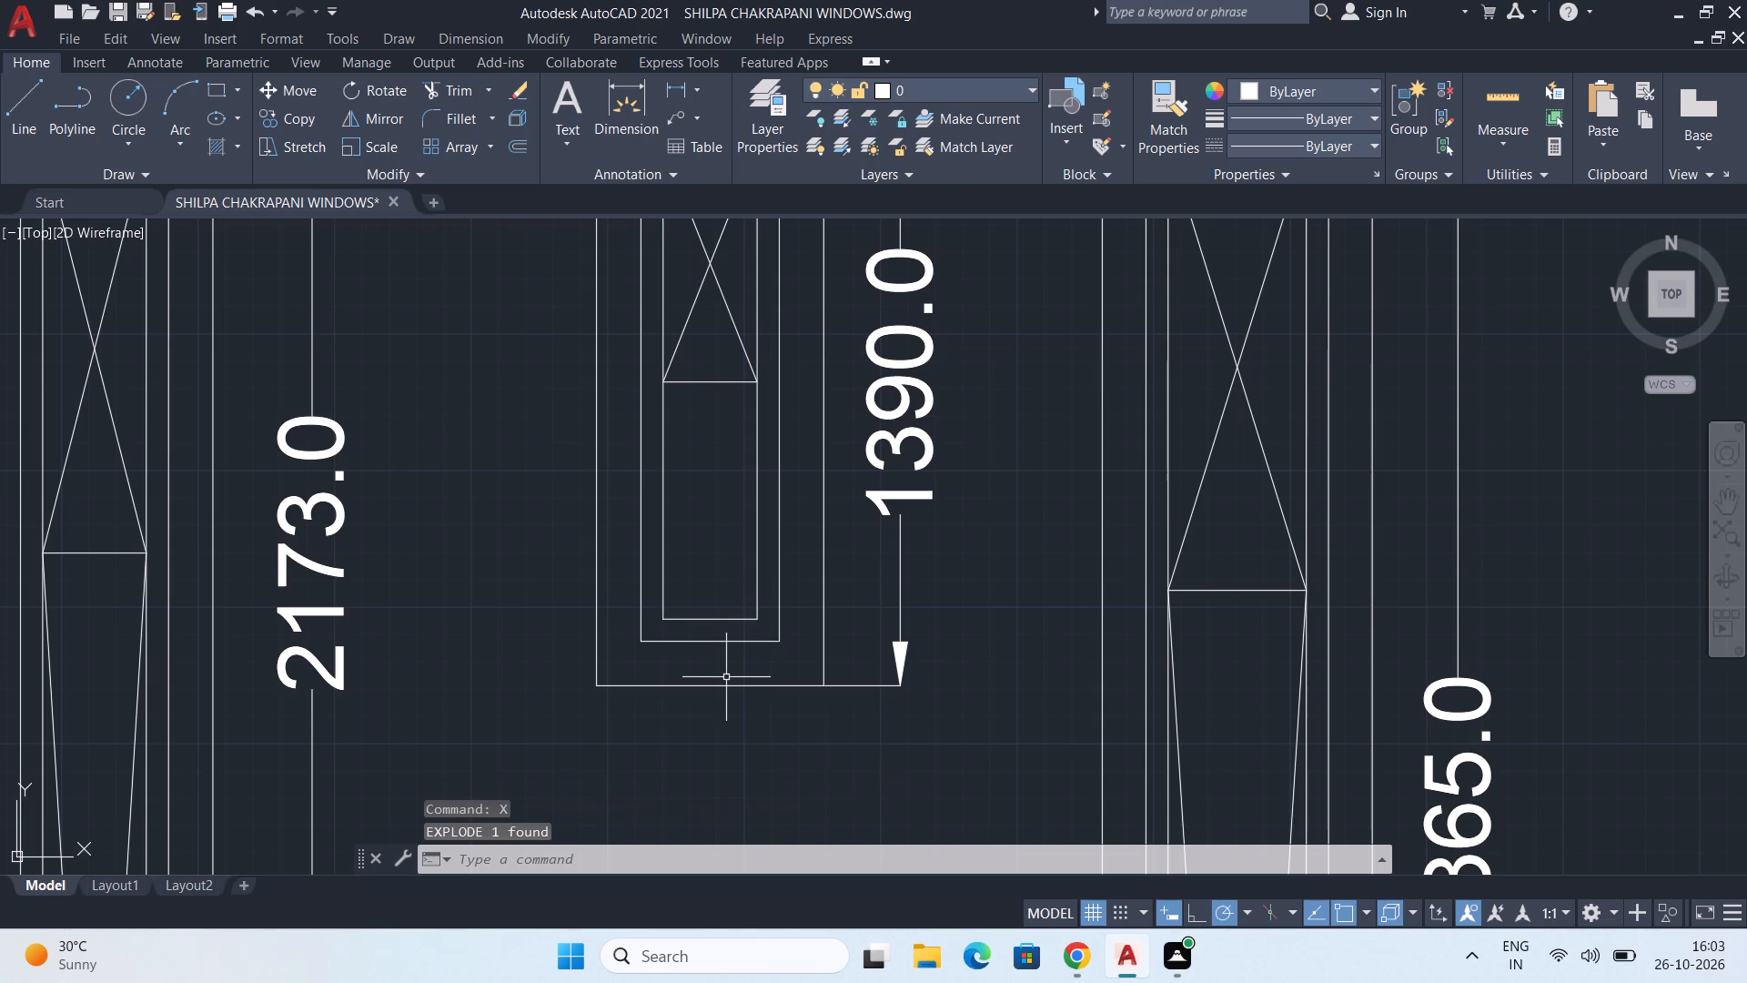
Offset the bottom edge of the 520-wide window's innermost frame upward by 100.
type("OFF")
key("Return")
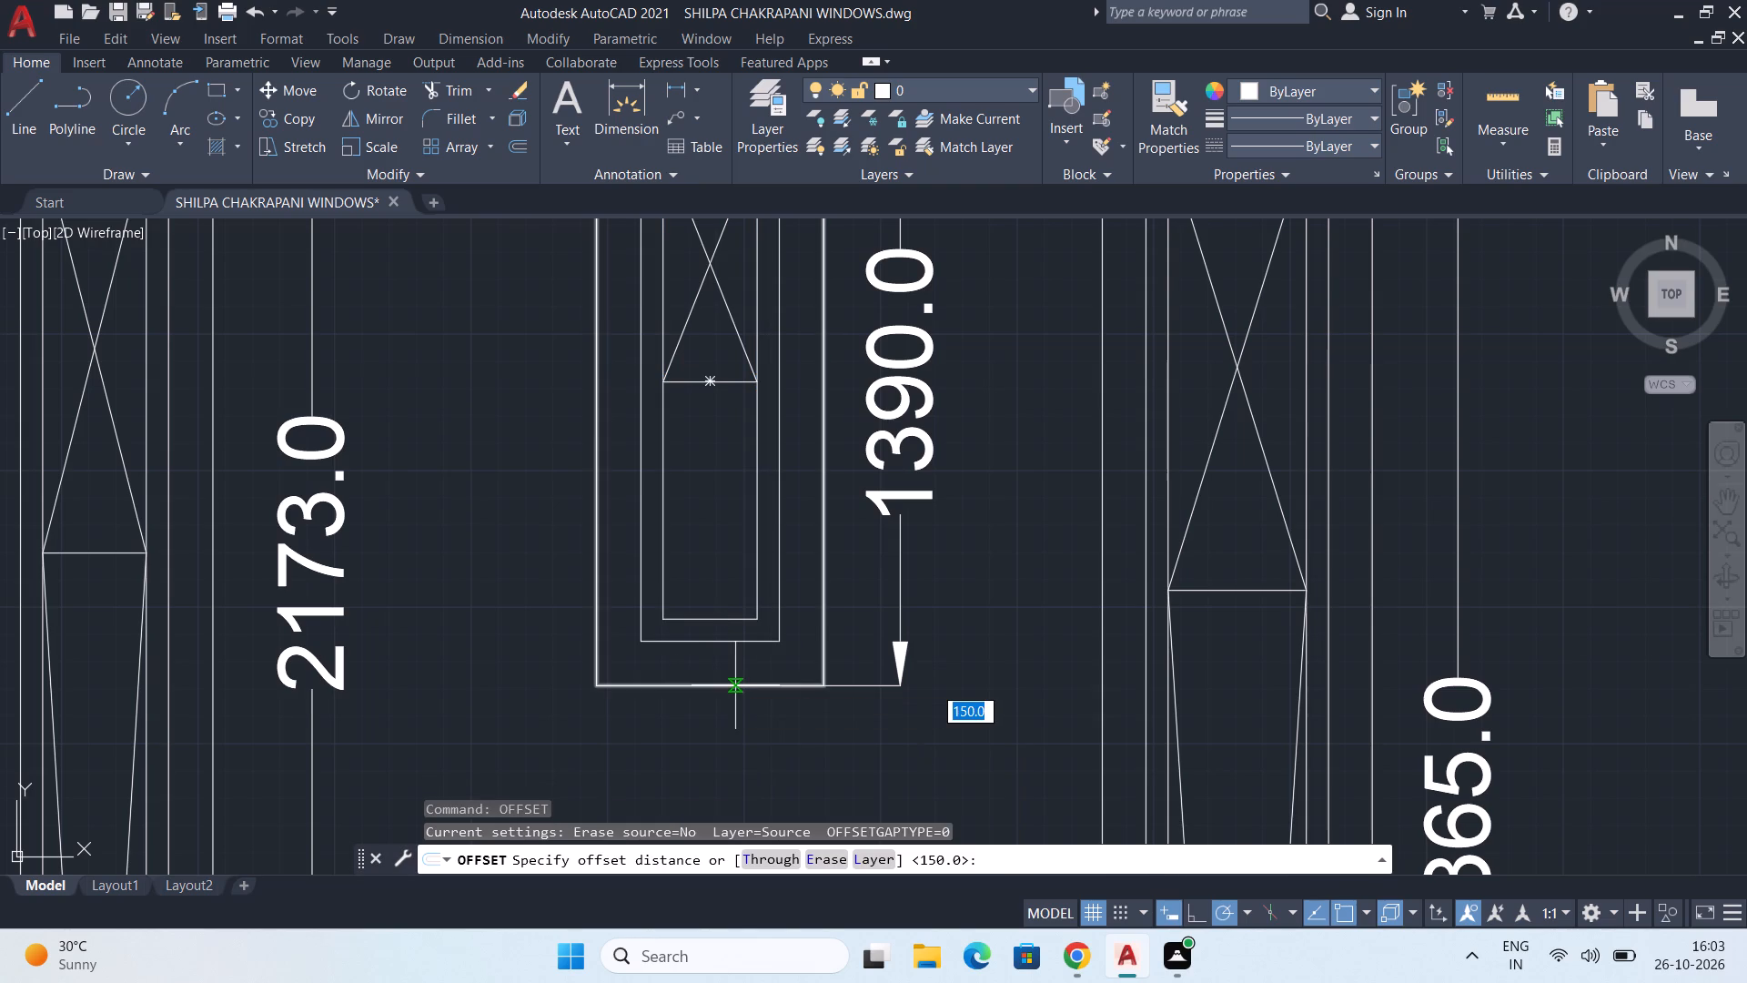
type("150")
key("Return")
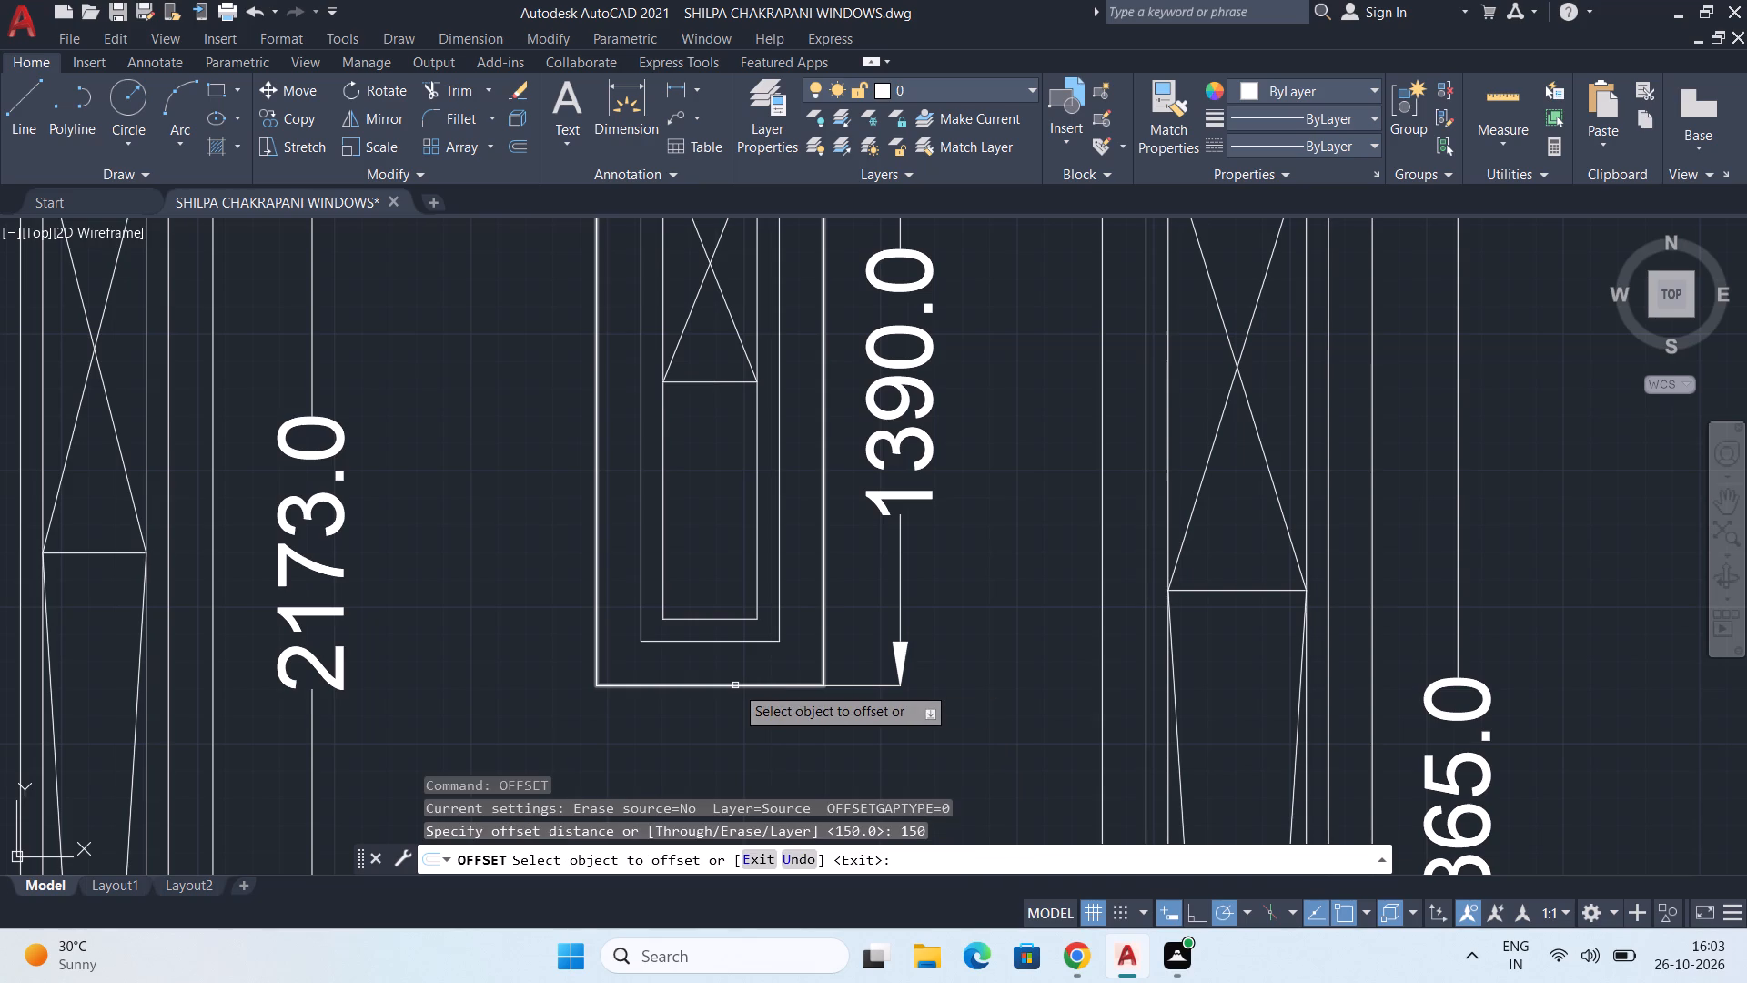
left_click(709, 621)
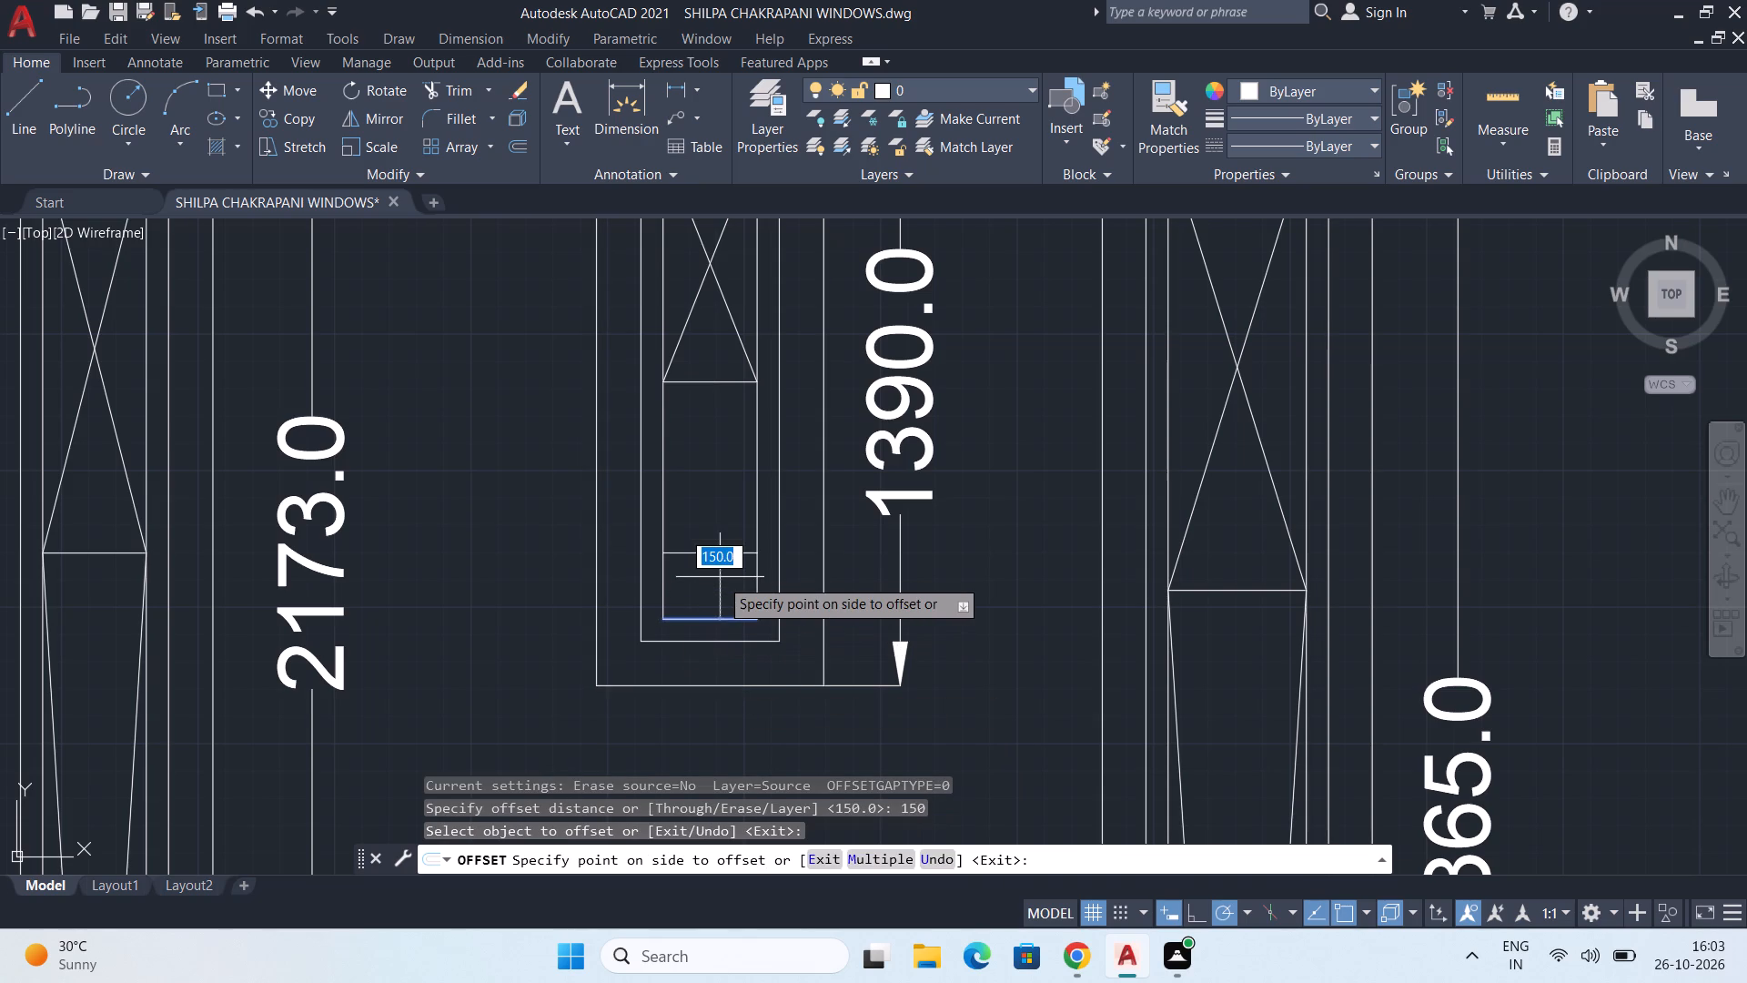
type("100")
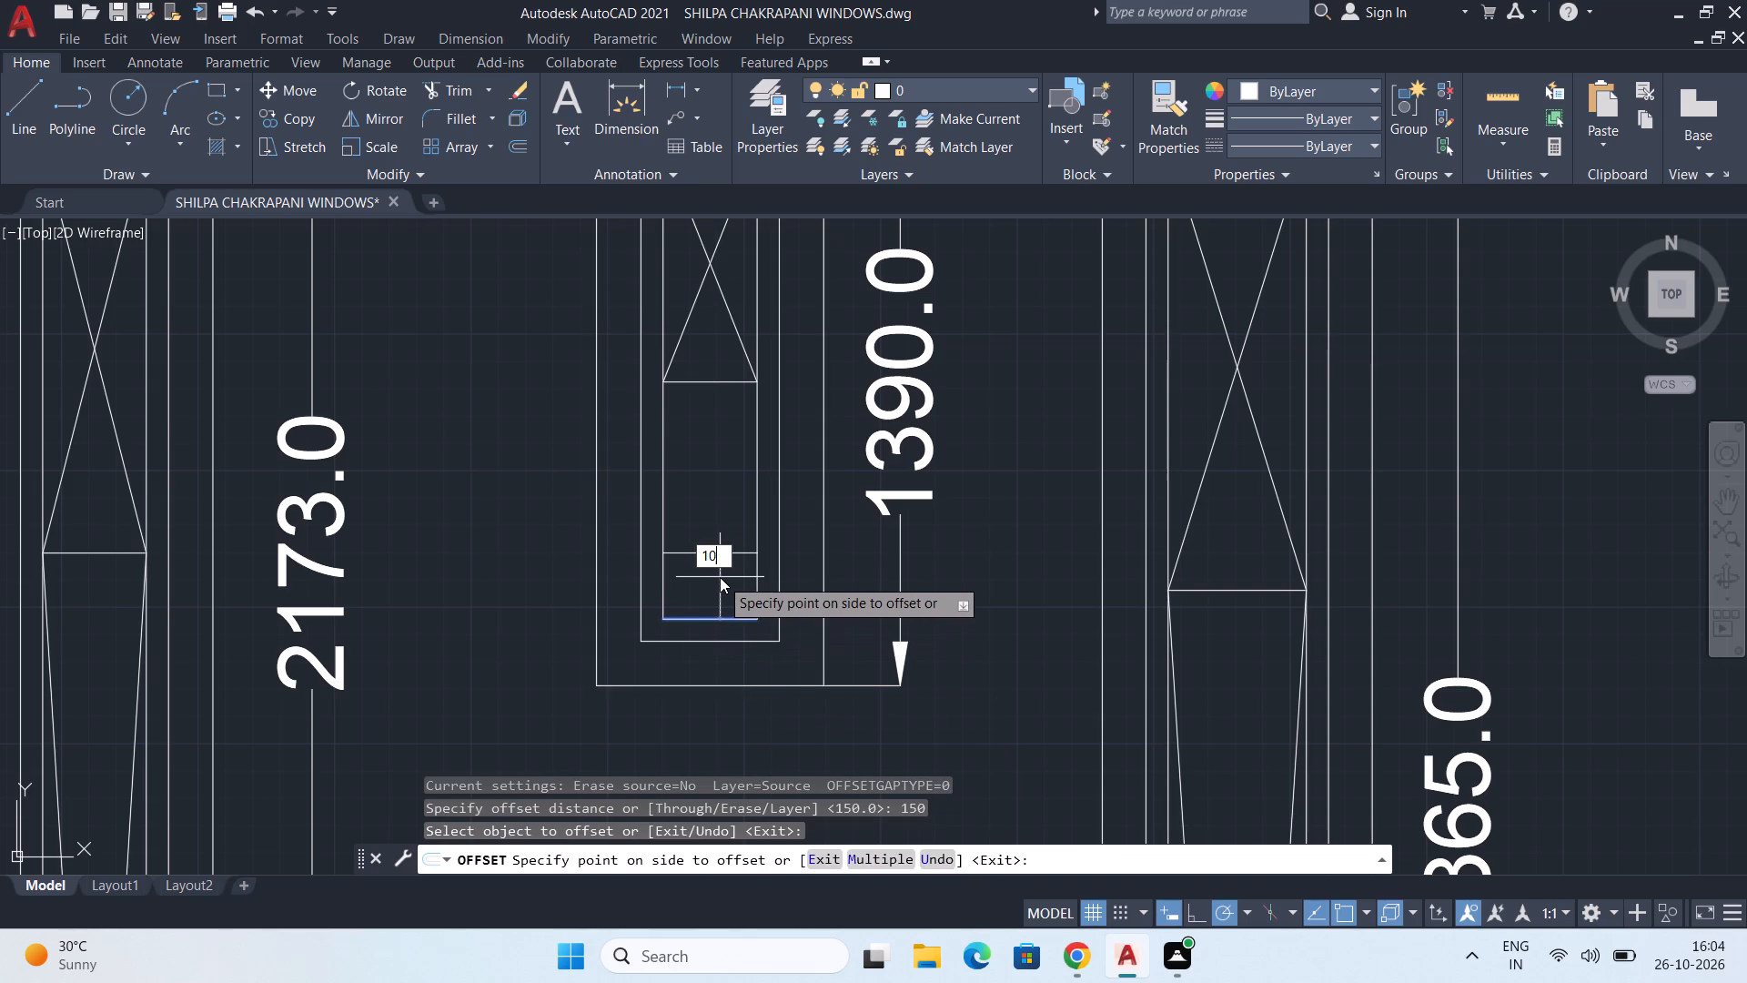
key("Return")
key("space")
Draw a slanted line about 446 long from the 520-wide window's lower panel top-left corner to the offset line, ending slightly inward.
key("l")
key("Return")
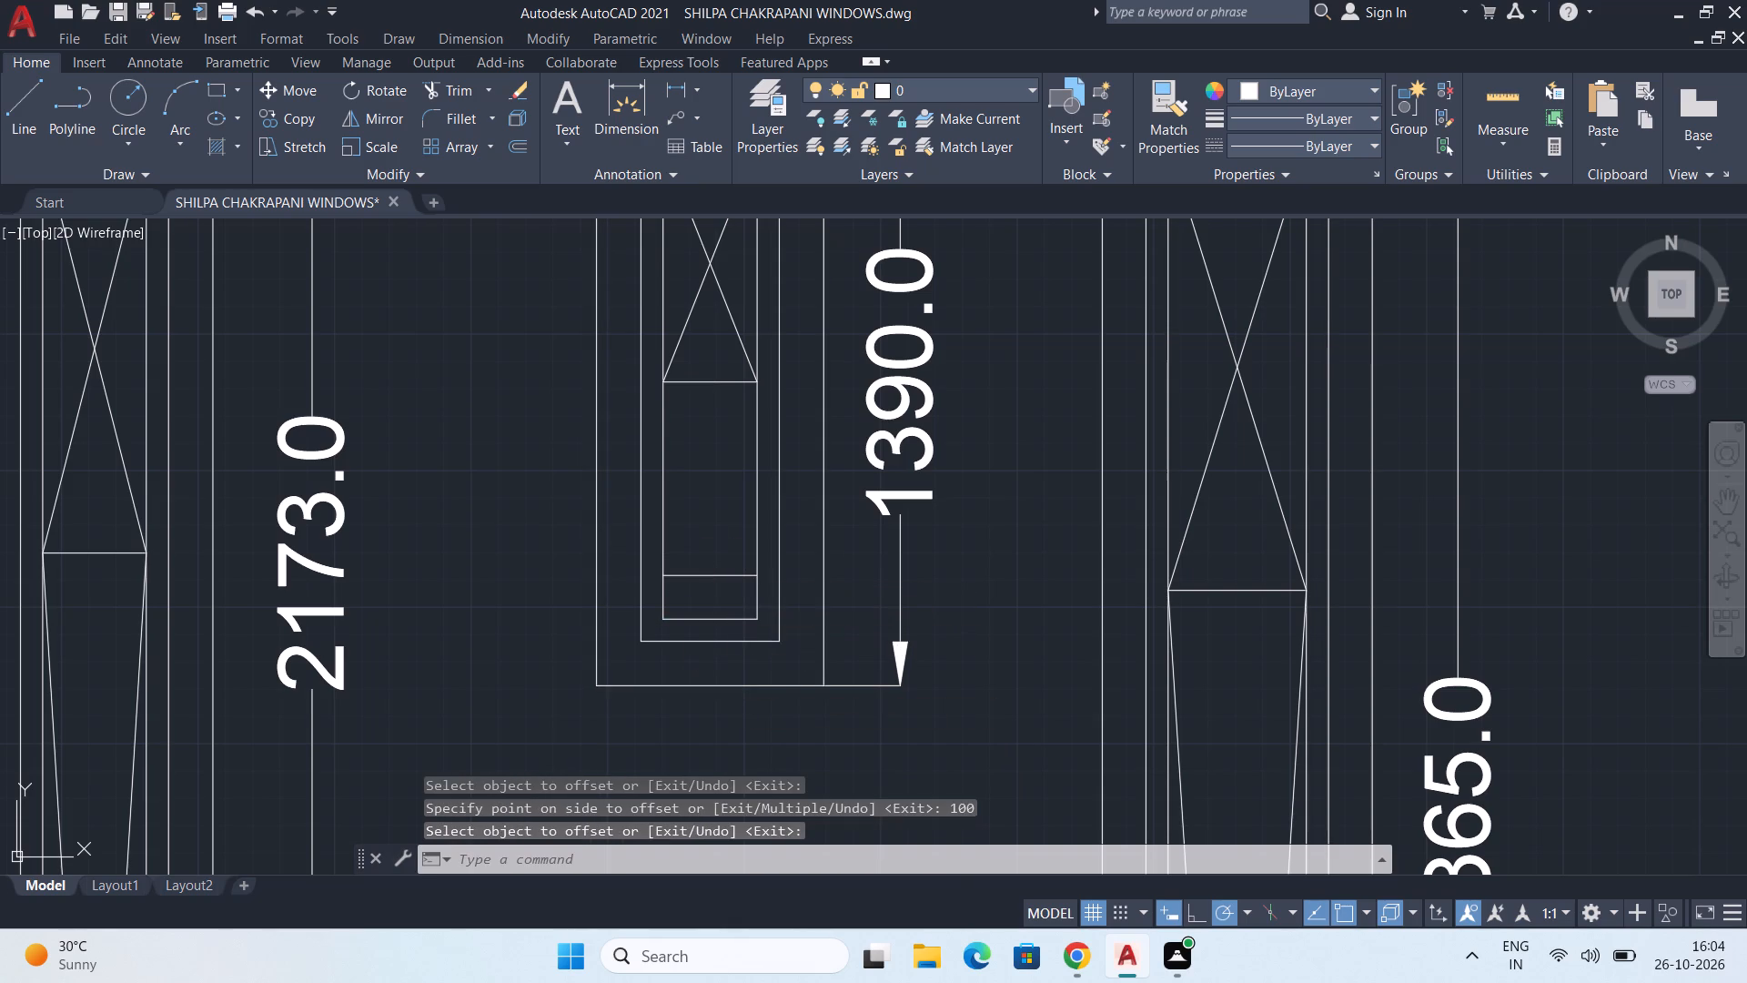
left_click_drag(659, 381, 673, 392)
scroll(690, 601, "up", 2)
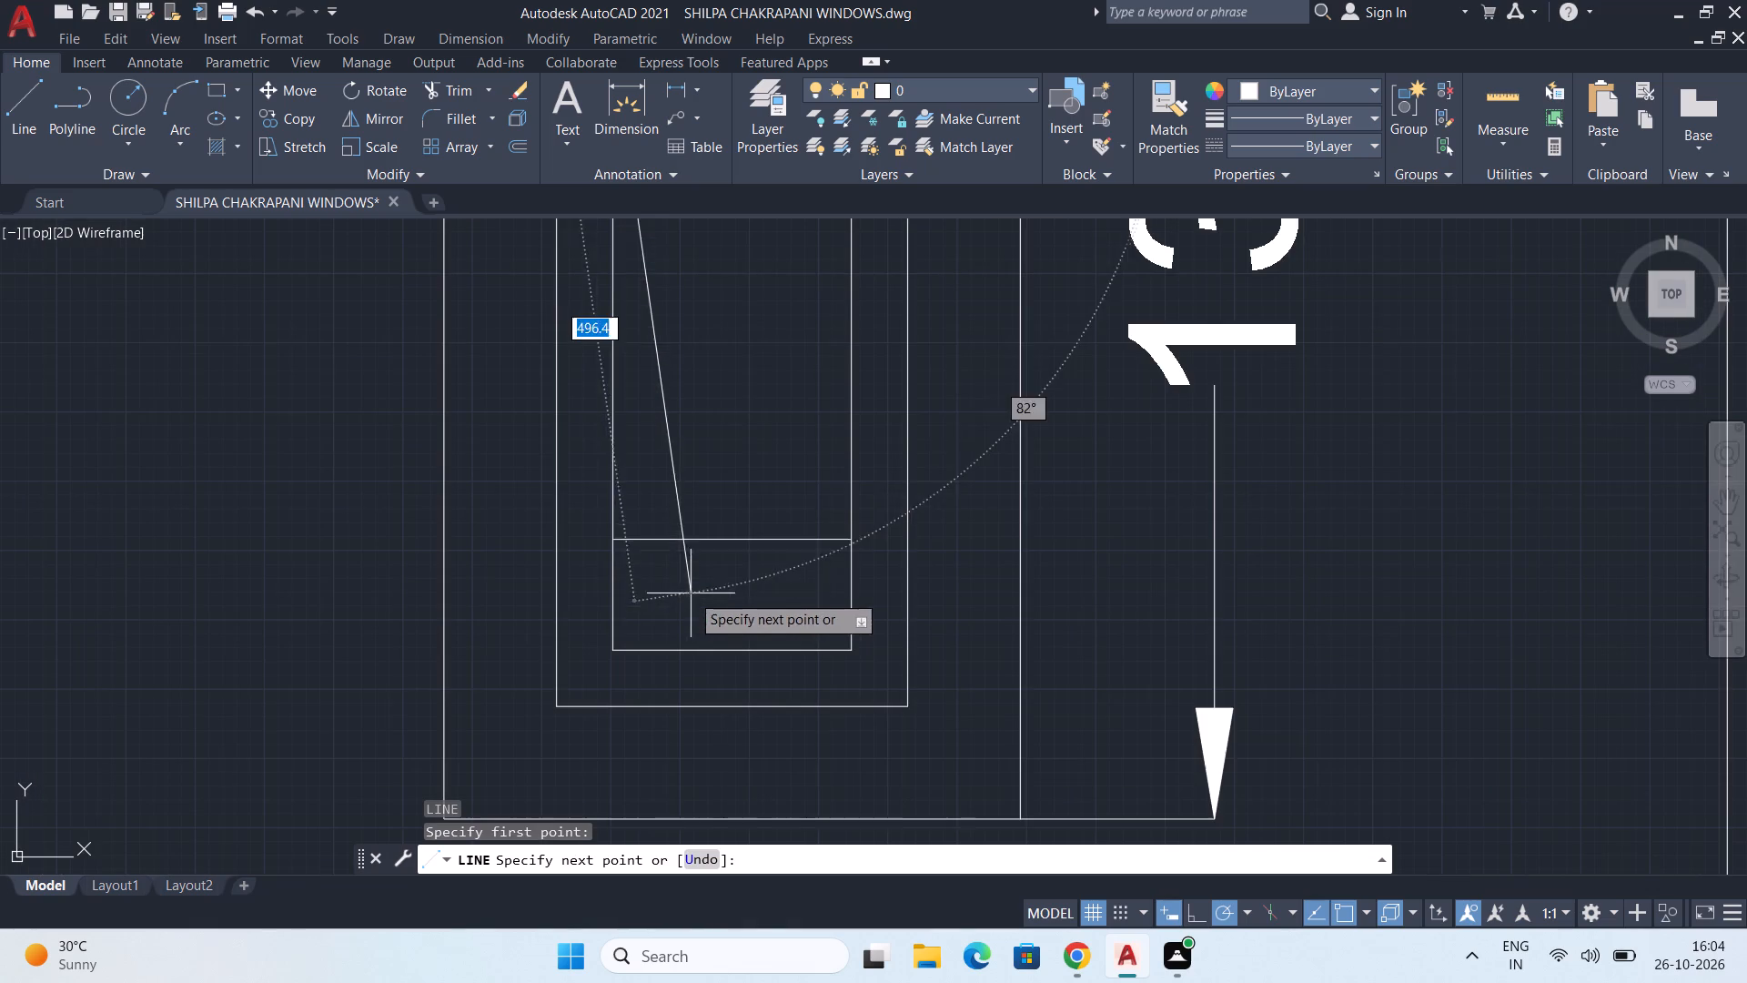
left_click(667, 540)
key("Escape")
scroll(712, 480, "down", 1)
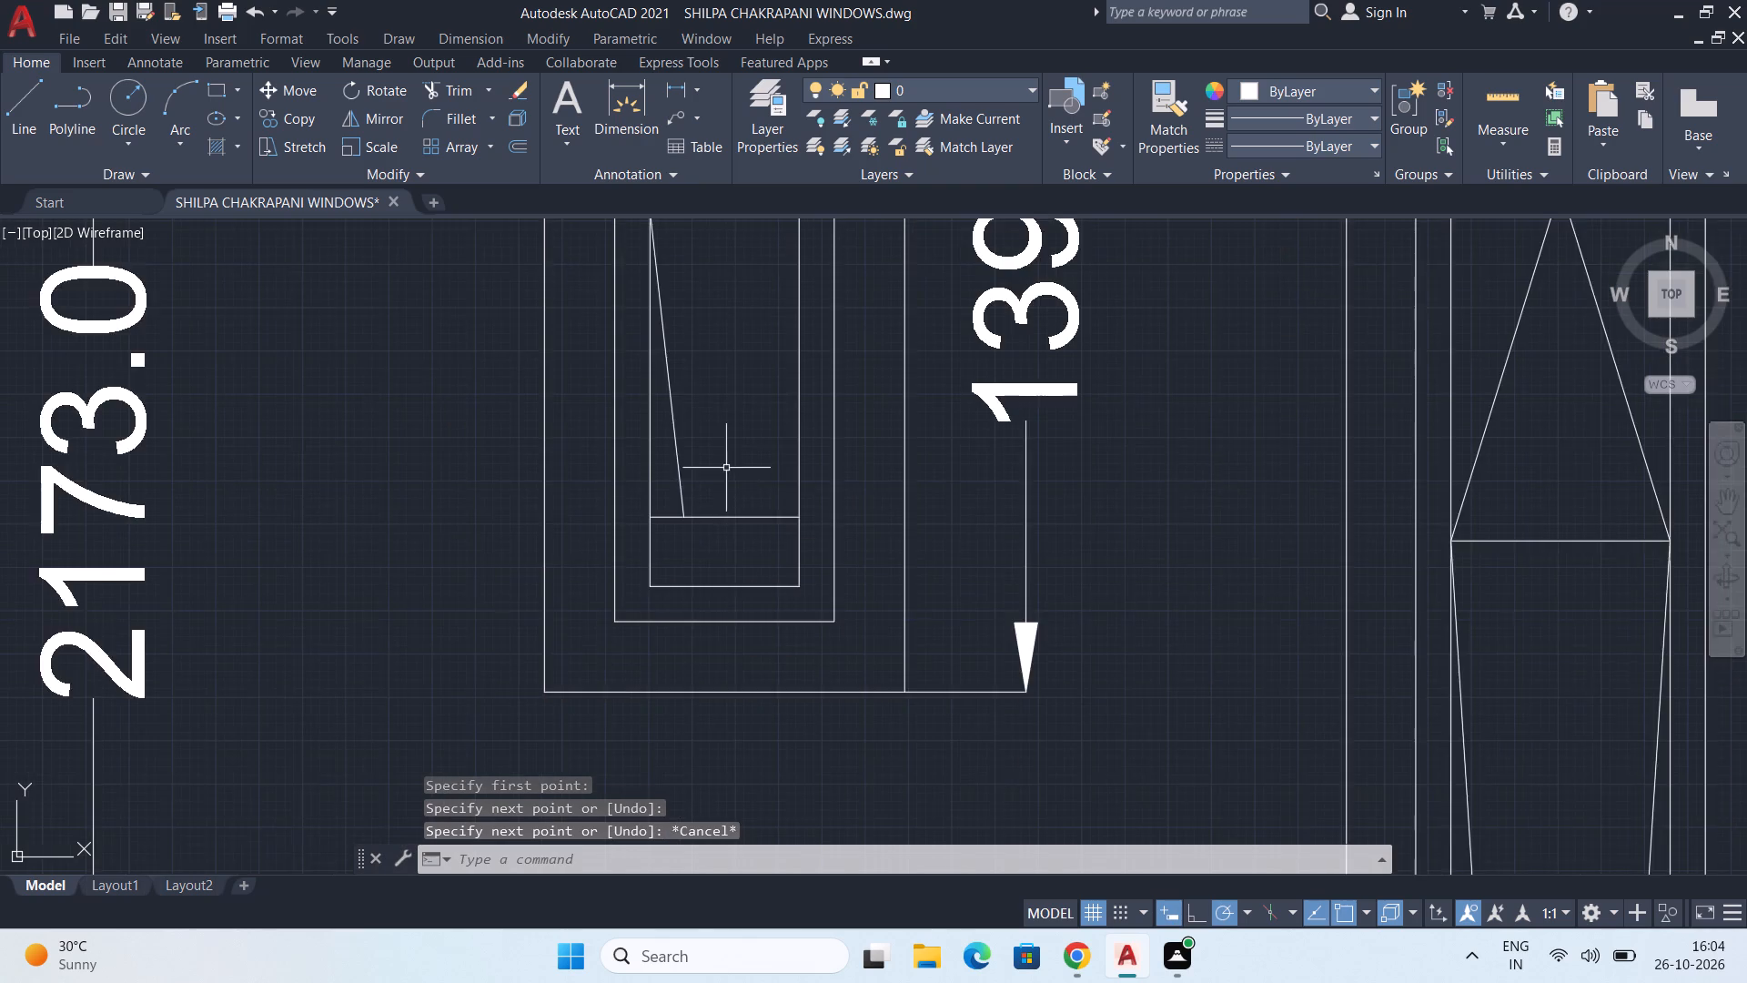
Mirror the slanted line about the 520-wide window's lower panel vertical centre line, keeping the original.
middle_click_drag(729, 490, 693, 601)
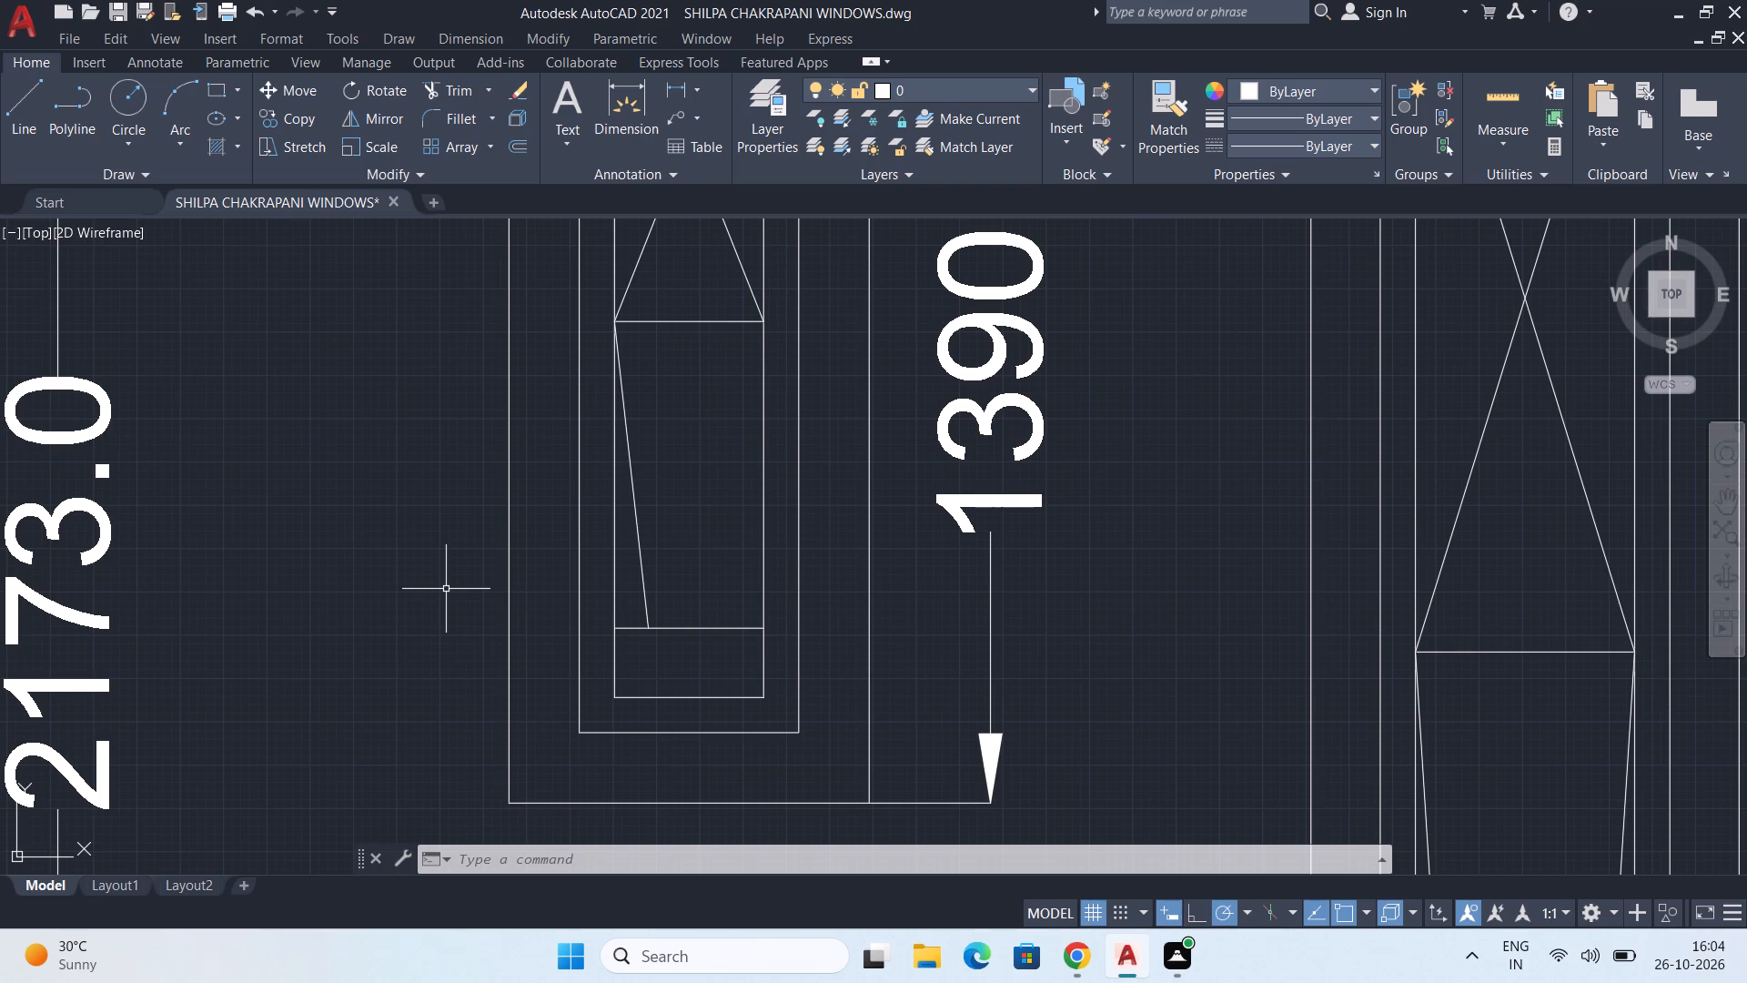
left_click(641, 551)
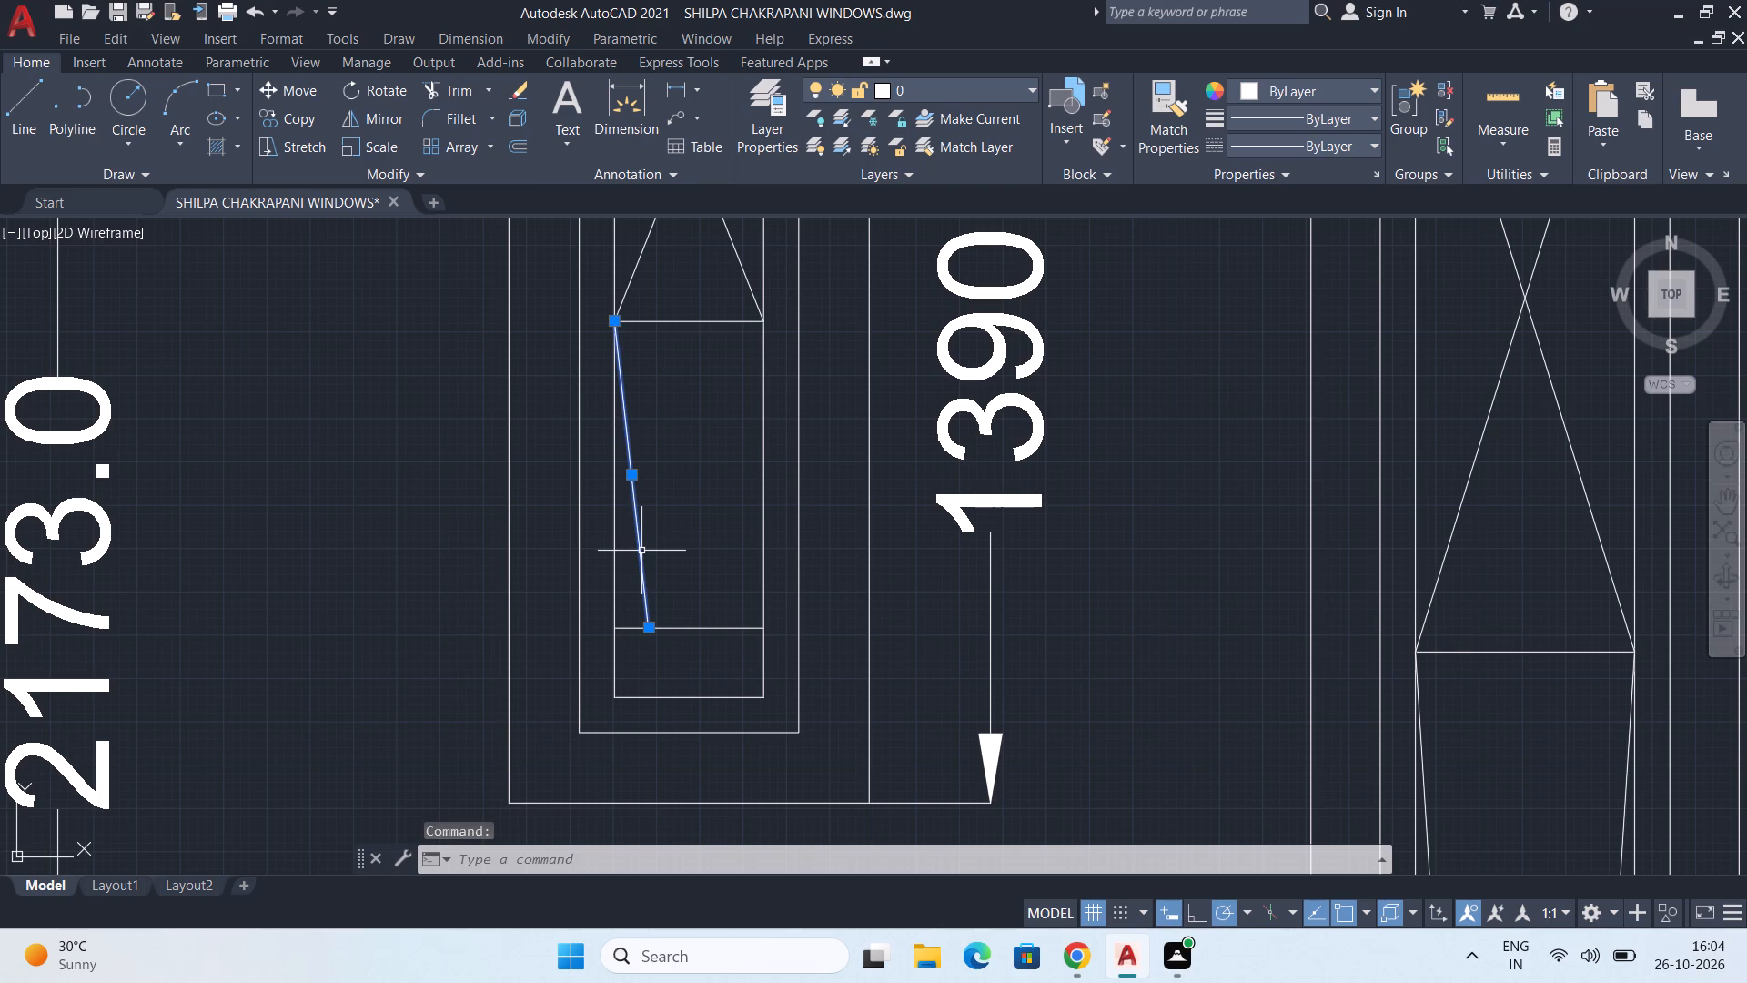
type("MIRR")
key("Return")
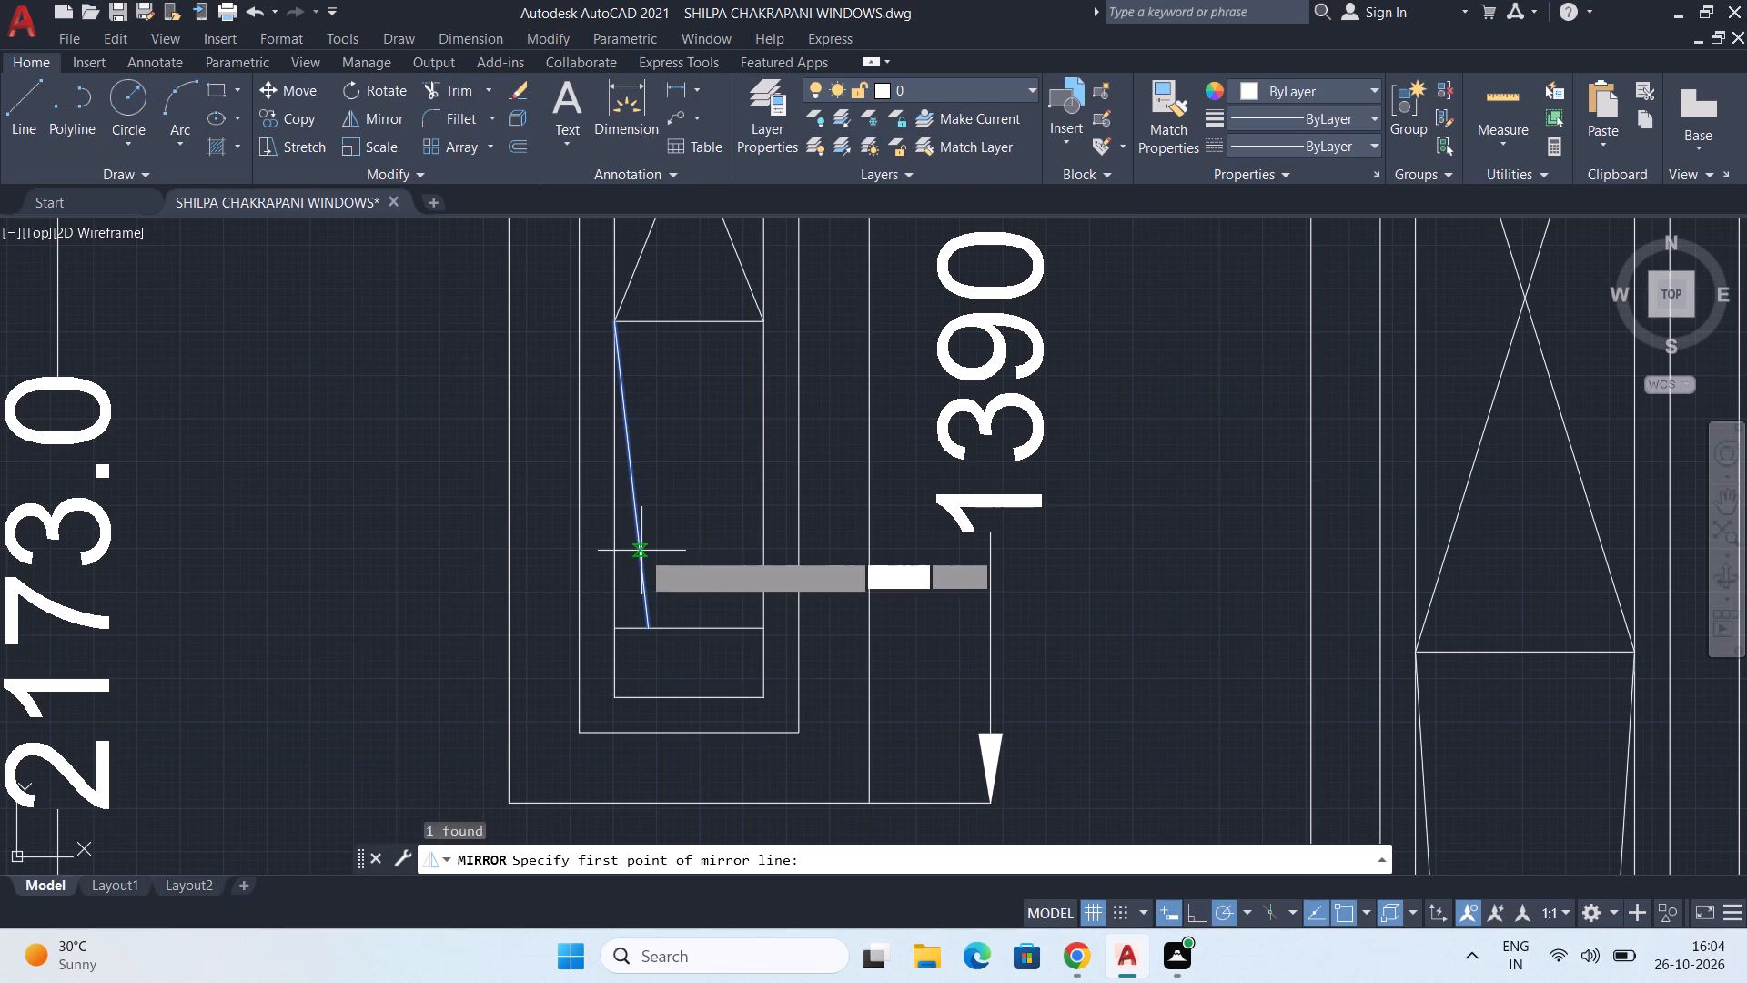
left_click(693, 319)
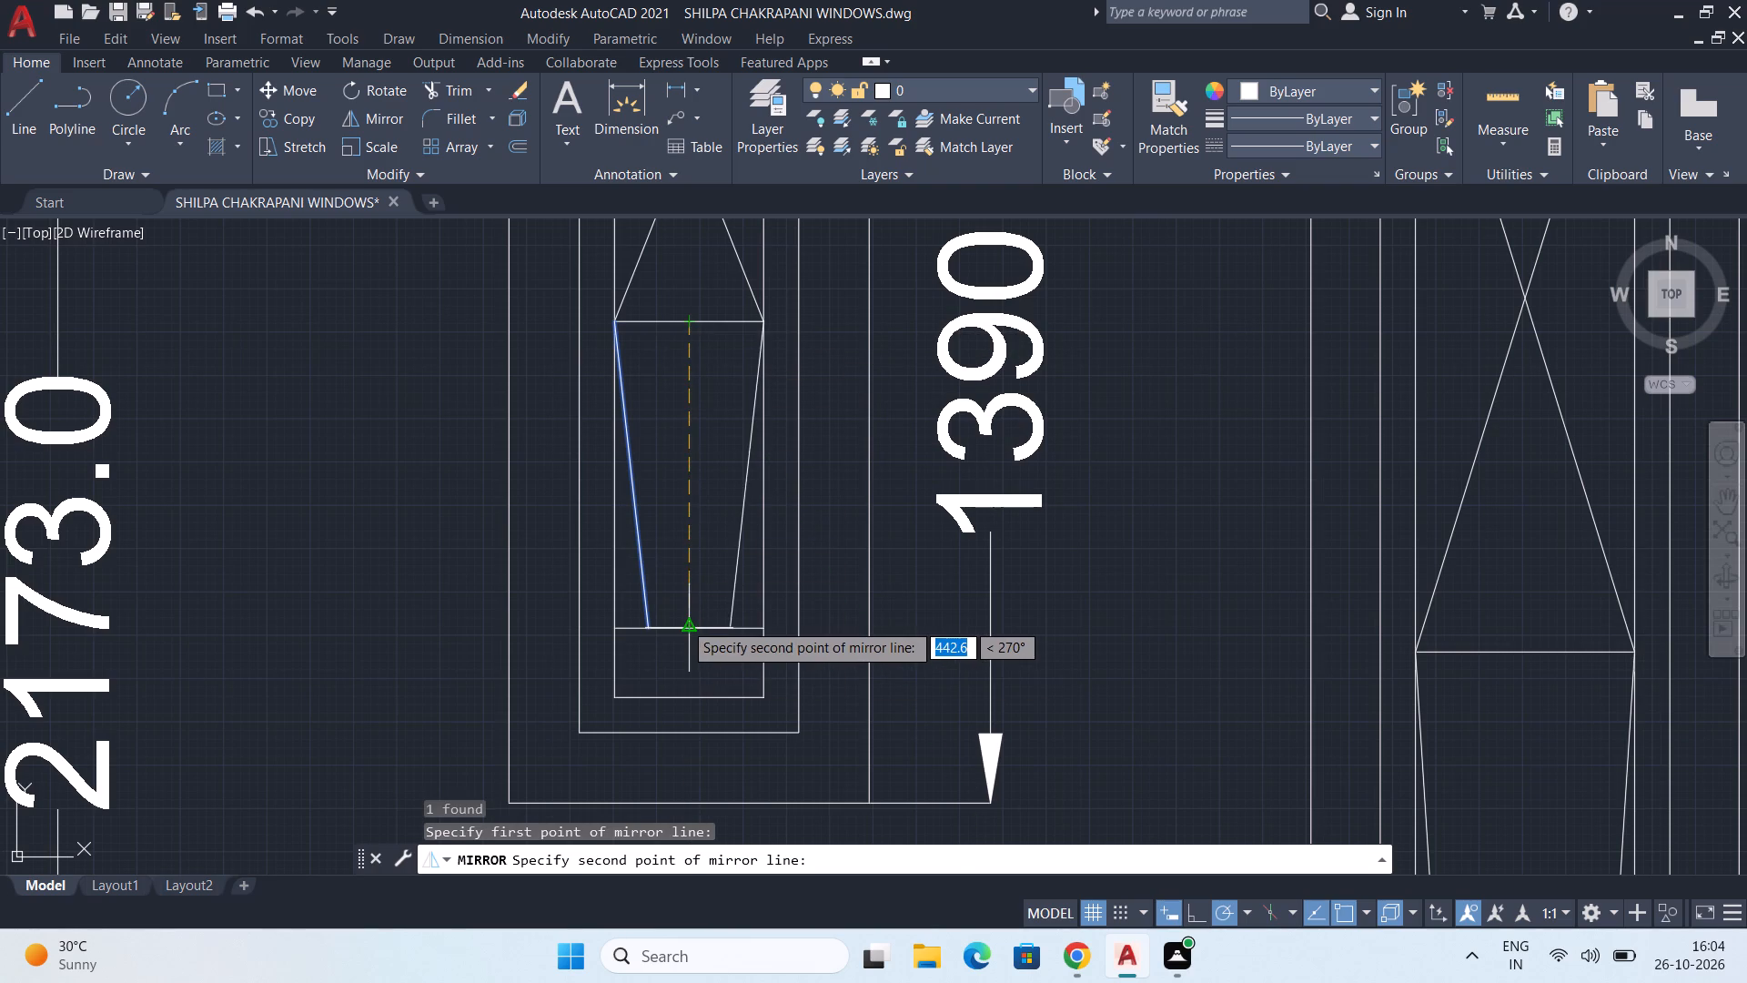
left_click(683, 622)
left_click_drag(725, 702, 683, 622)
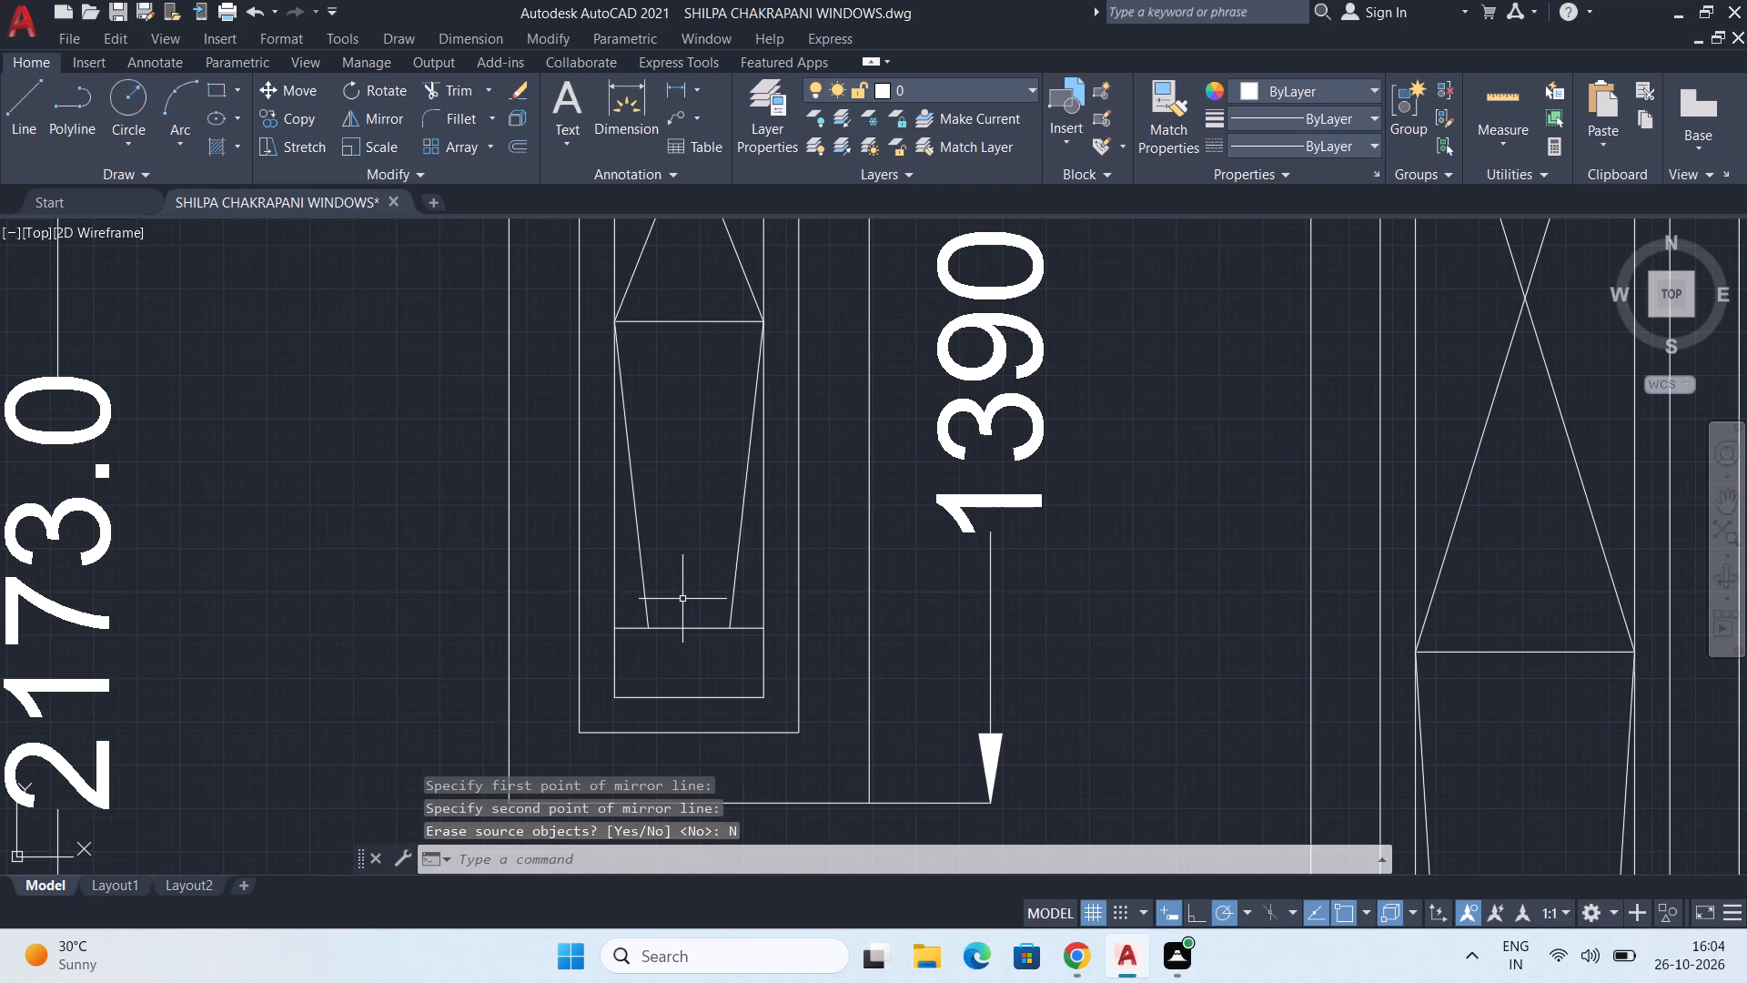
Trim both ends of the offset line outside the slanted lines in the 520-wide window's lower panel.
type("TR")
key("Return")
scroll(632, 659, "up", 2)
left_click(605, 529)
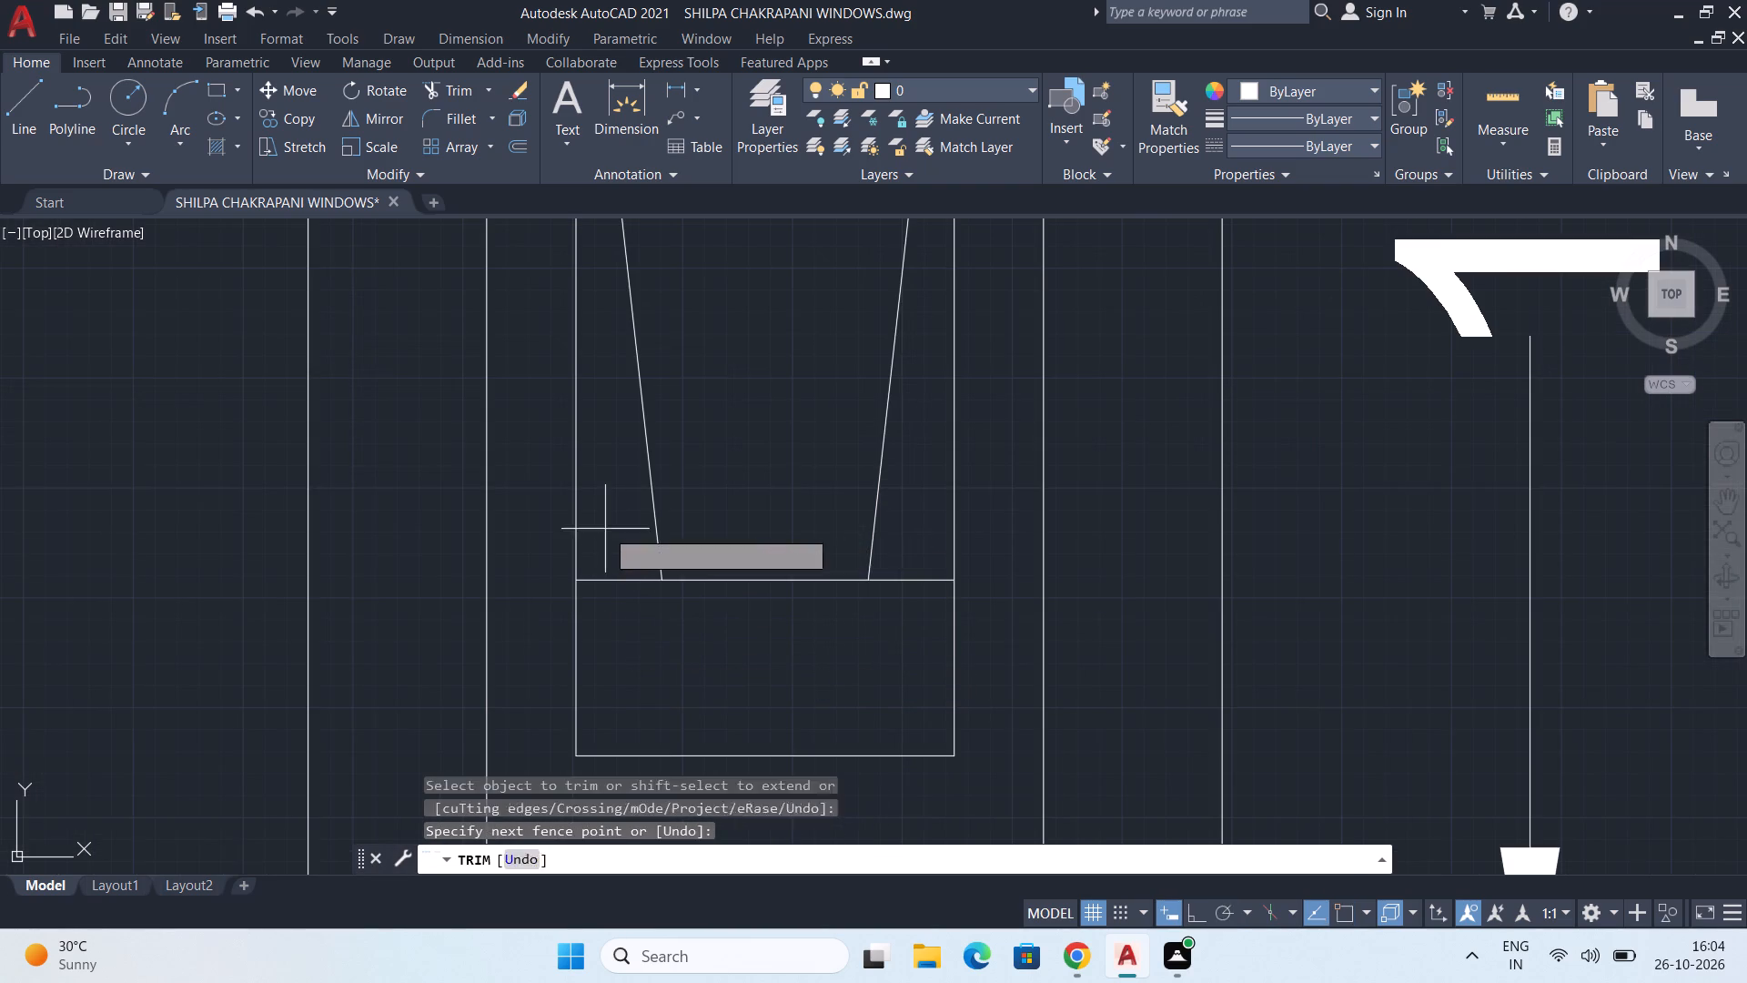
left_click(614, 612)
scroll(614, 612, "up", 1)
left_click(1077, 520)
left_click(1029, 650)
scroll(1070, 592, "down", 2)
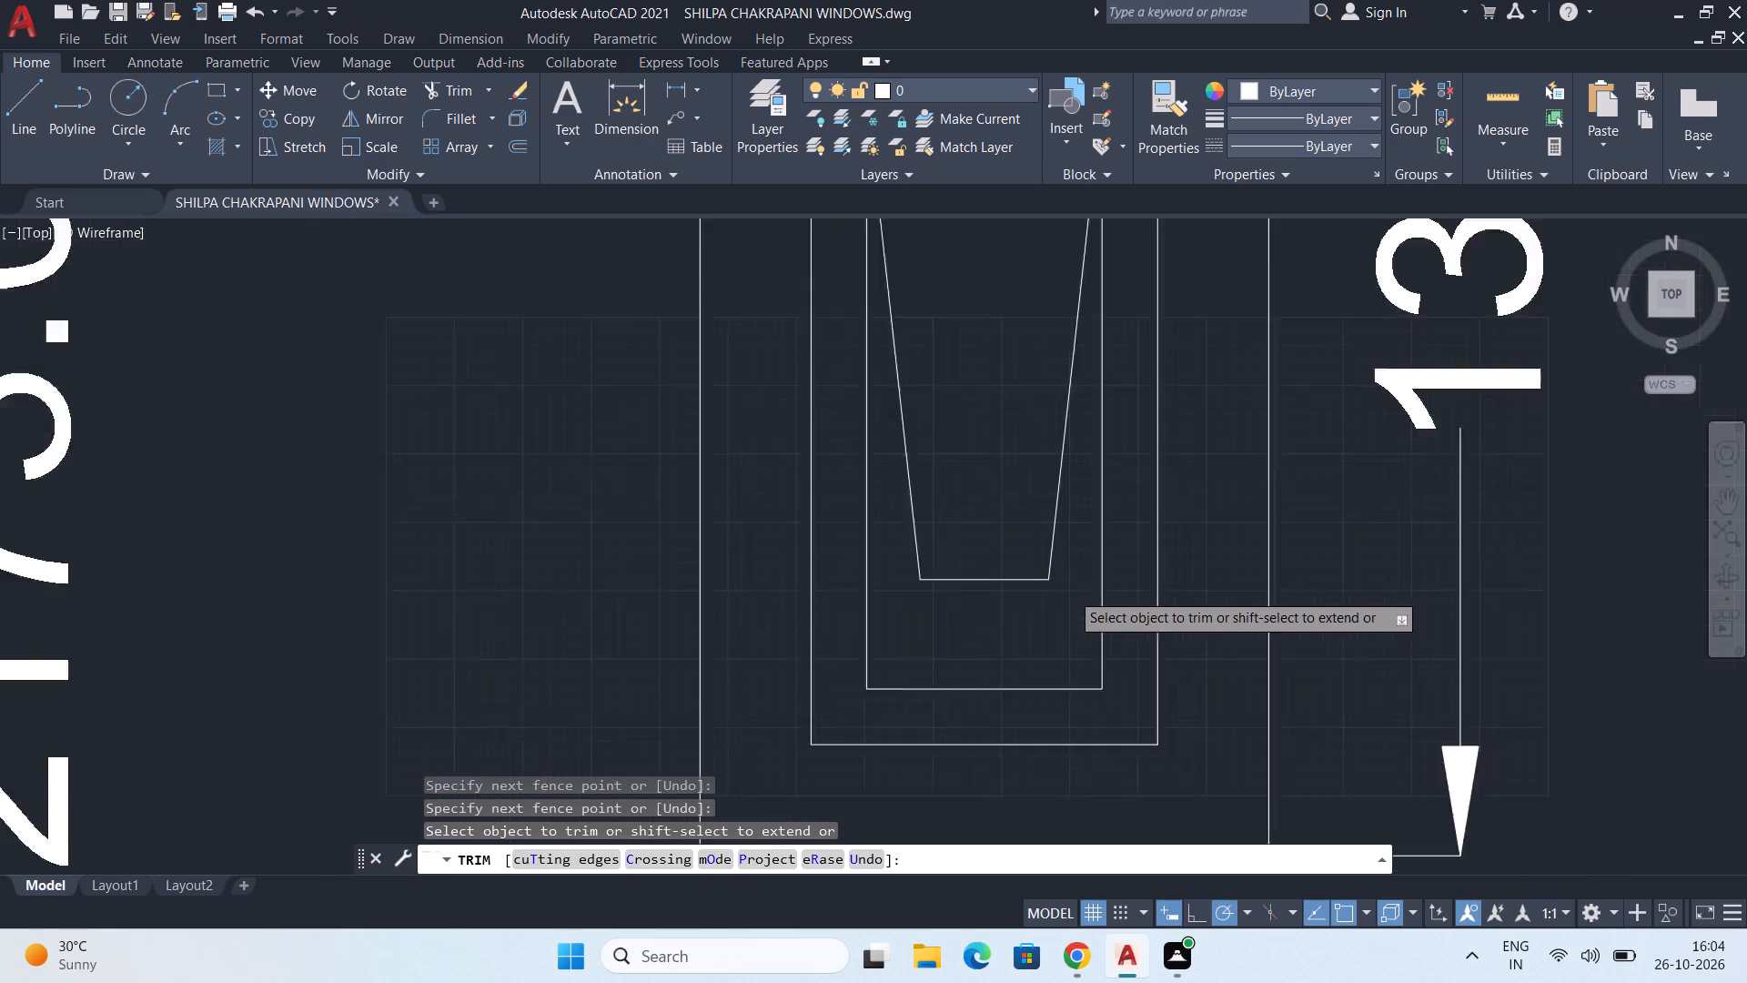
scroll(1070, 592, "down", 2)
middle_click_drag(1096, 578, 979, 631)
scroll(1055, 507, "down", 1)
middle_click_drag(1075, 502, 846, 567)
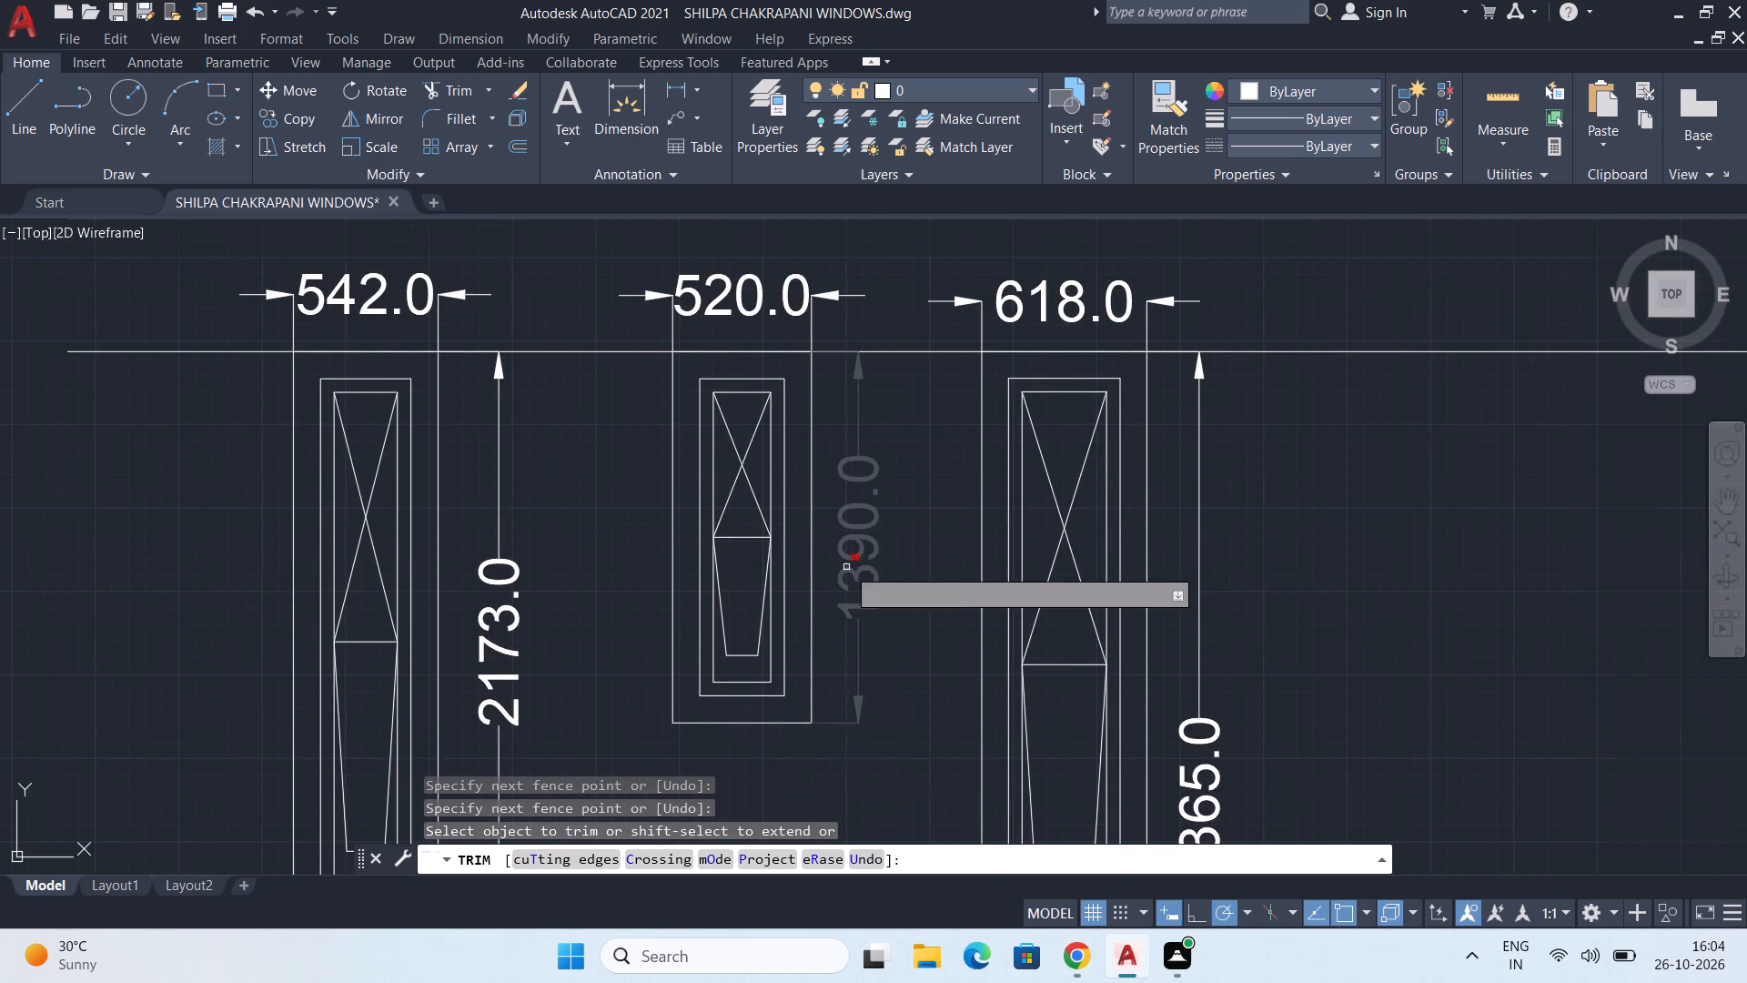
key("space")
Delete the diagonal running from the top-left to the bottom-right corner of the 618-wide window's top panel.
scroll(954, 529, "down", 2)
middle_click_drag(1136, 643, 1050, 664)
scroll(1055, 610, "down", 2)
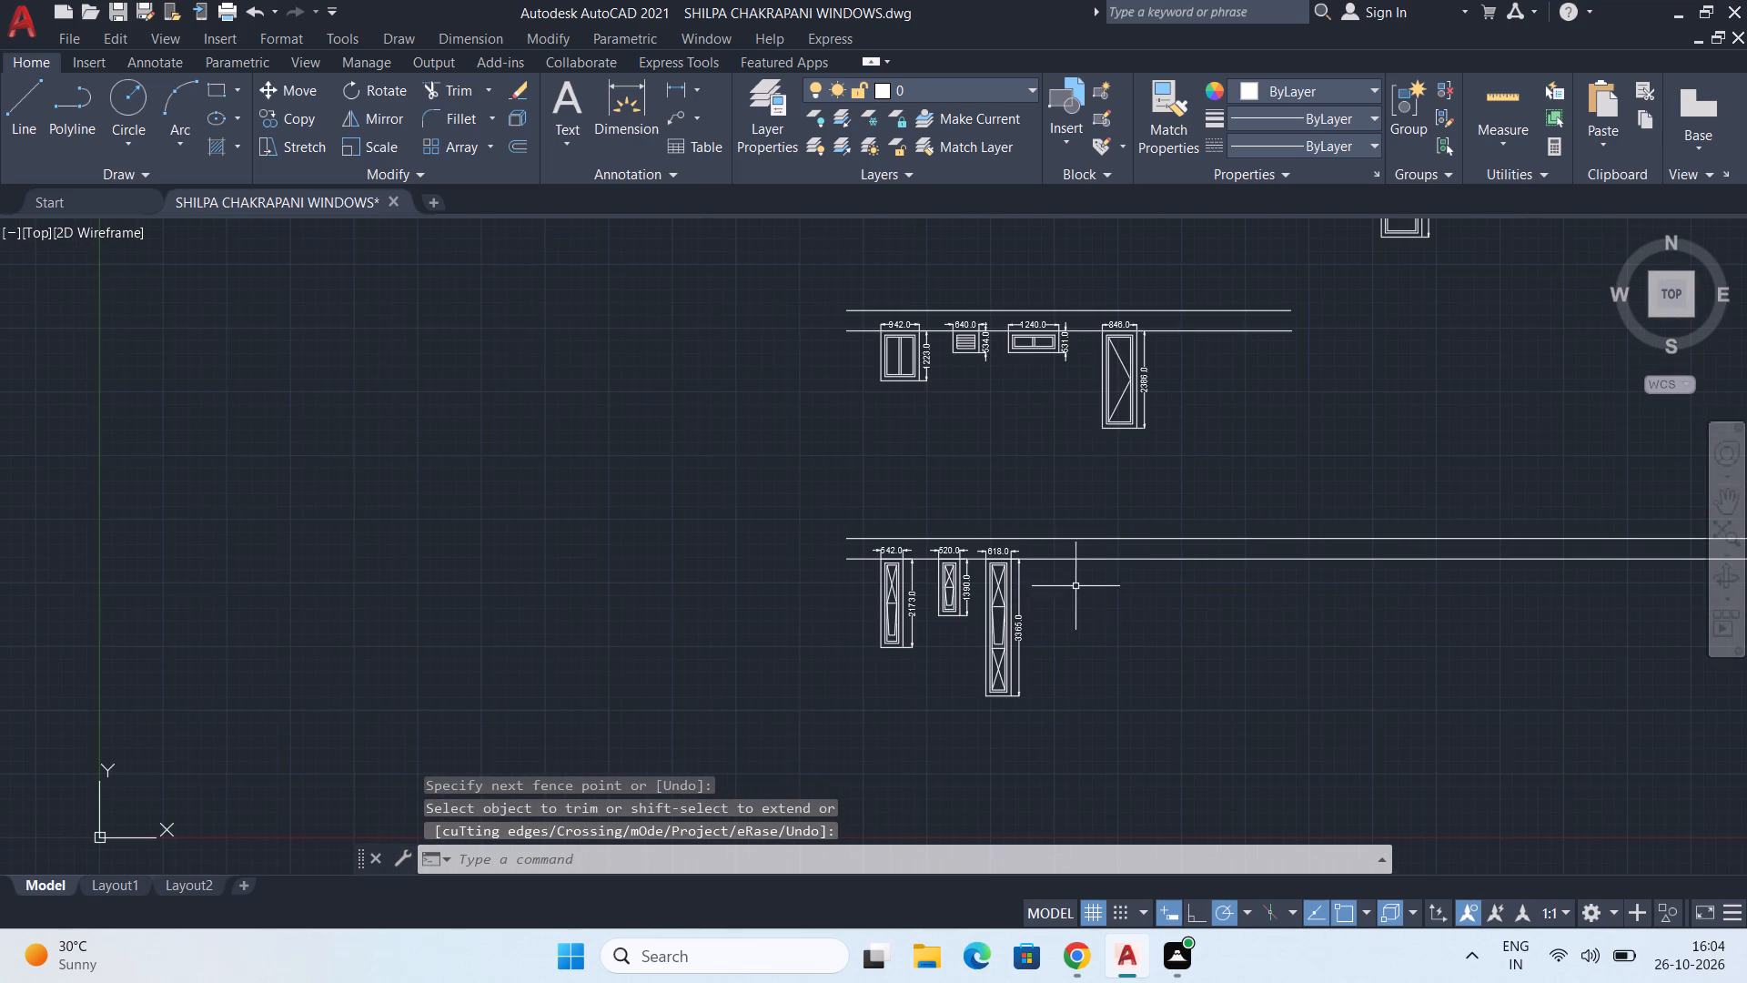
middle_click_drag(1058, 563, 965, 530)
scroll(957, 576, "up", 2)
middle_click_drag(862, 562, 854, 562)
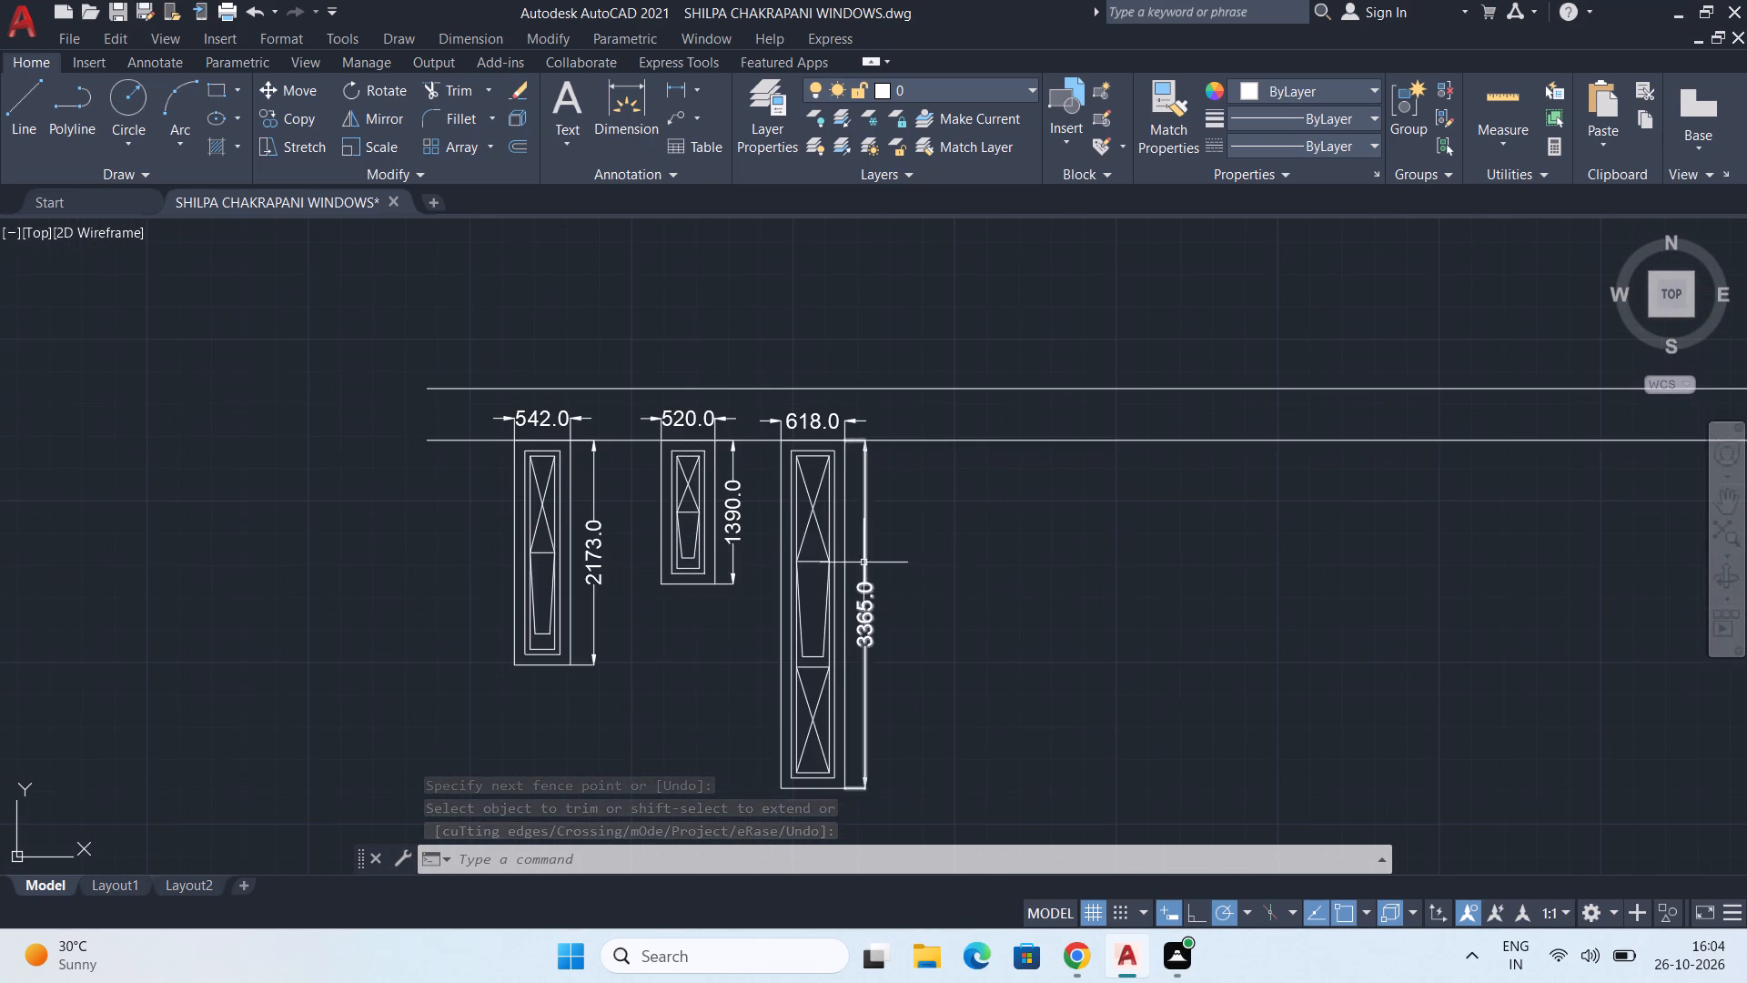
middle_click_drag(854, 562, 802, 549)
middle_click_drag(813, 568, 676, 401)
scroll(693, 384, "up", 1)
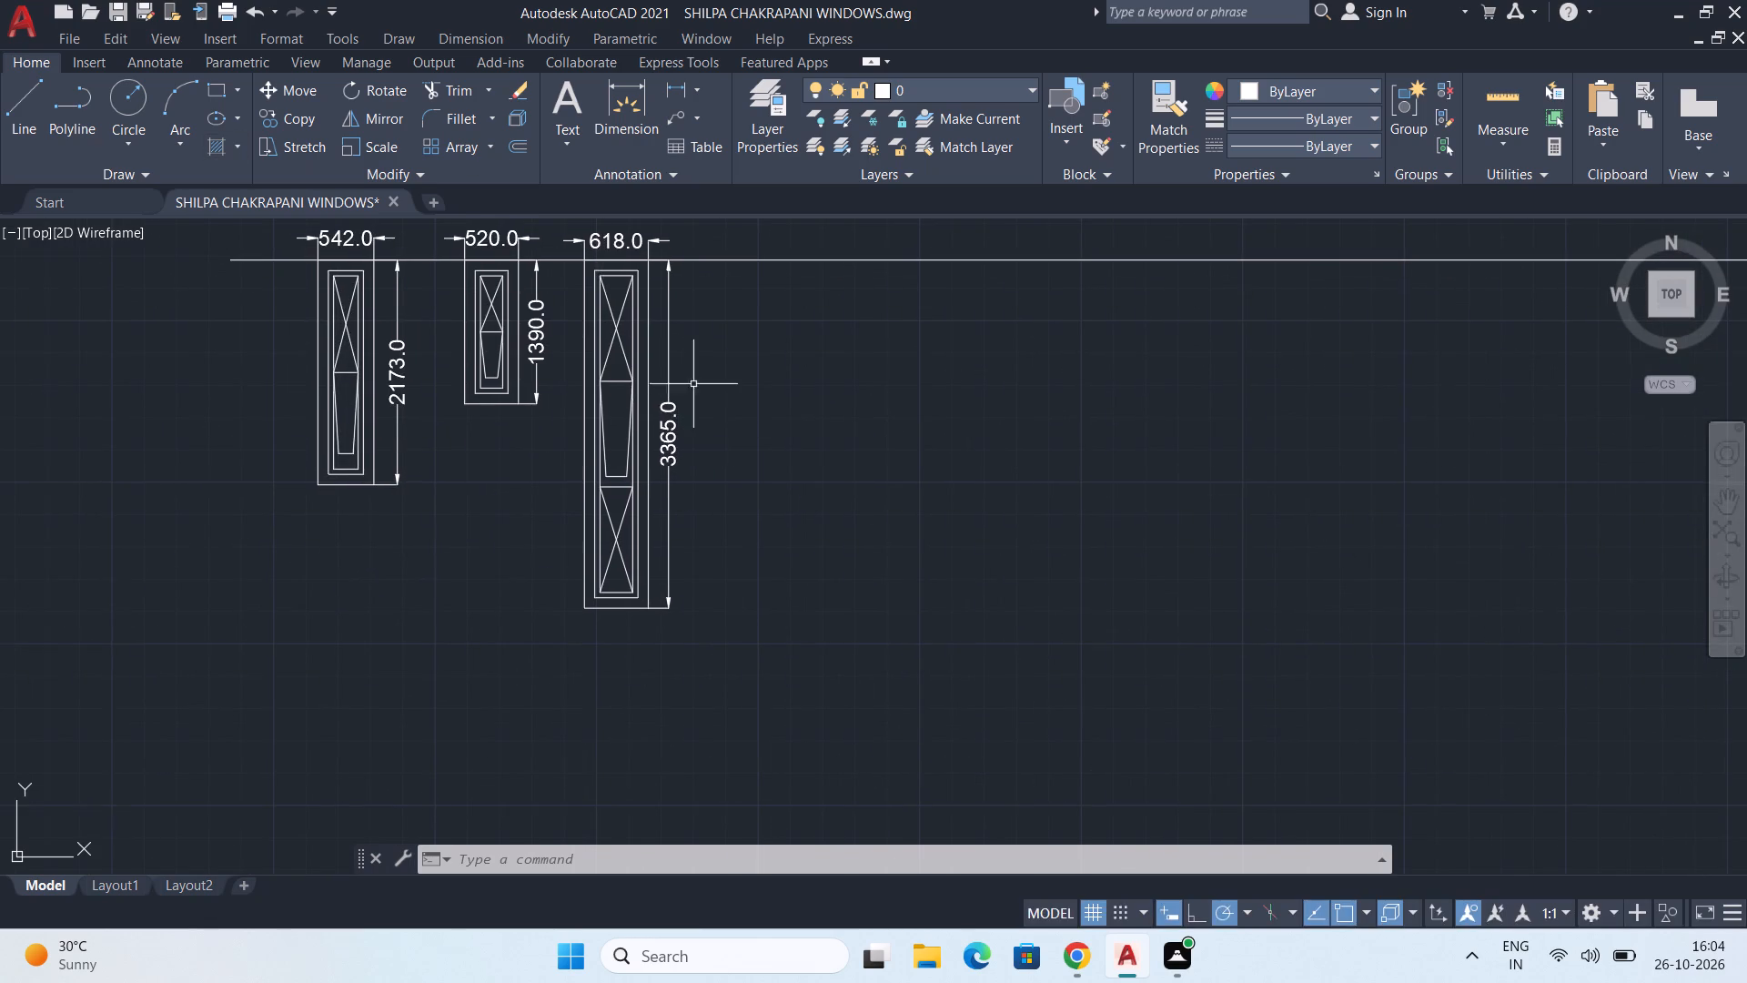
left_click(562, 283)
middle_click_drag(583, 298, 577, 425)
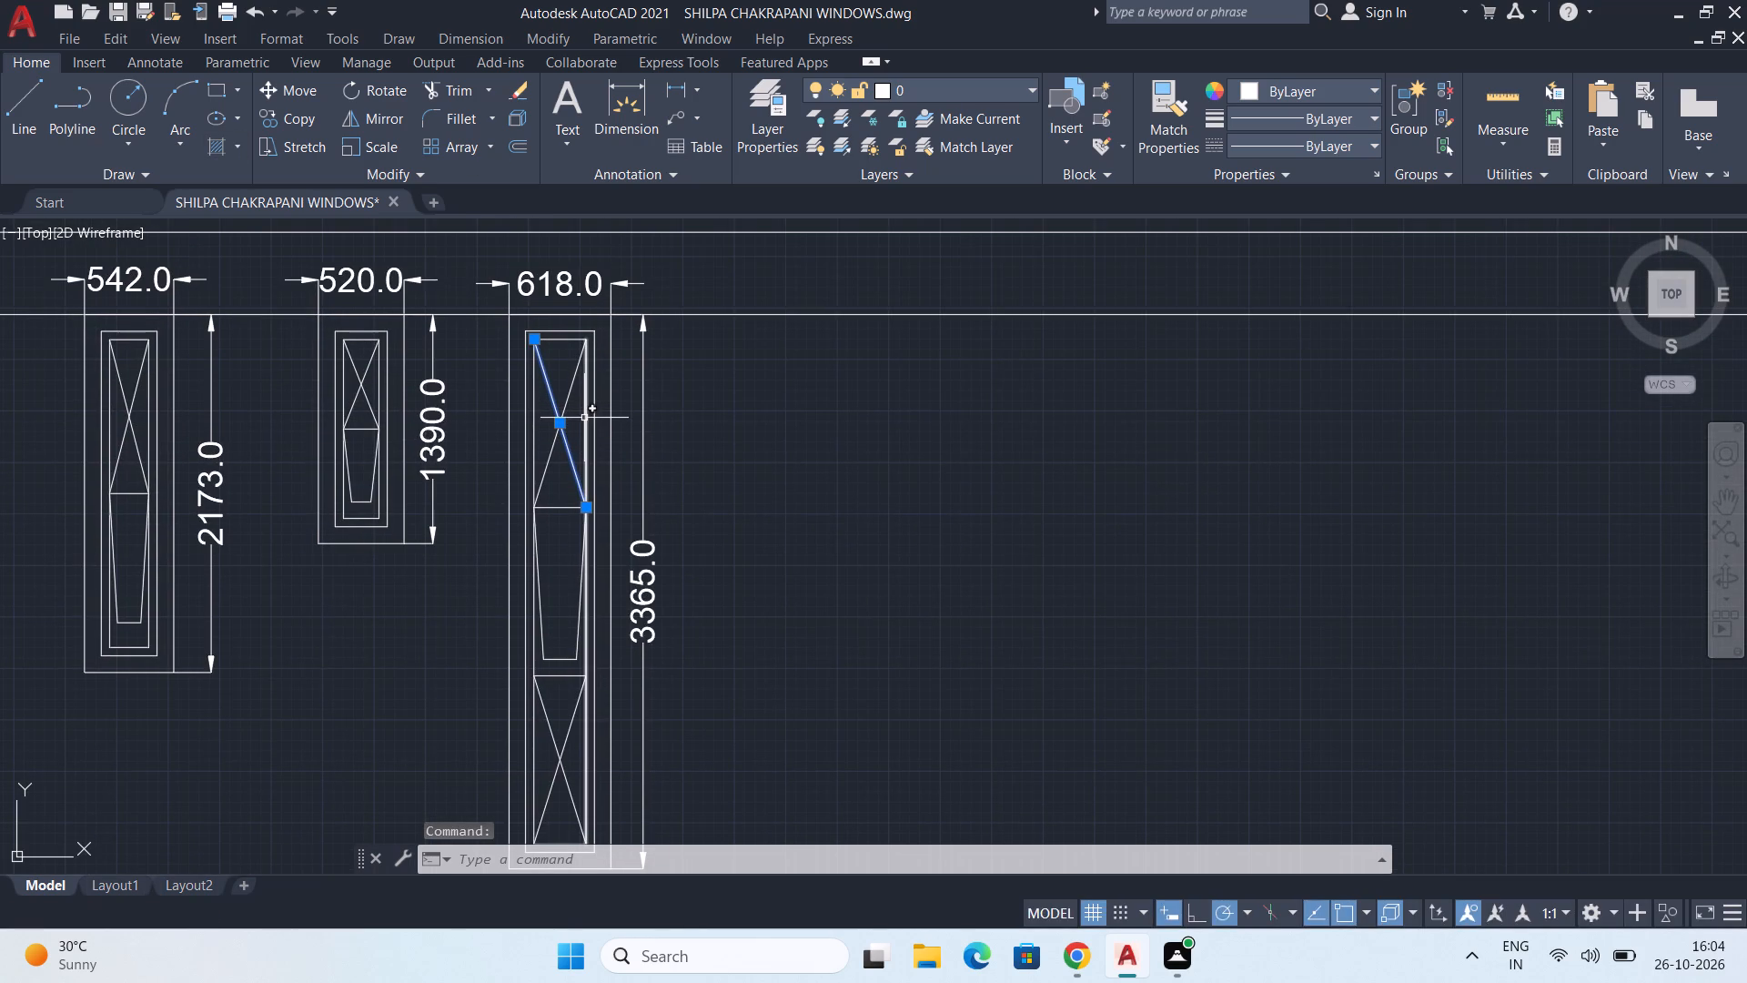
key("Delete")
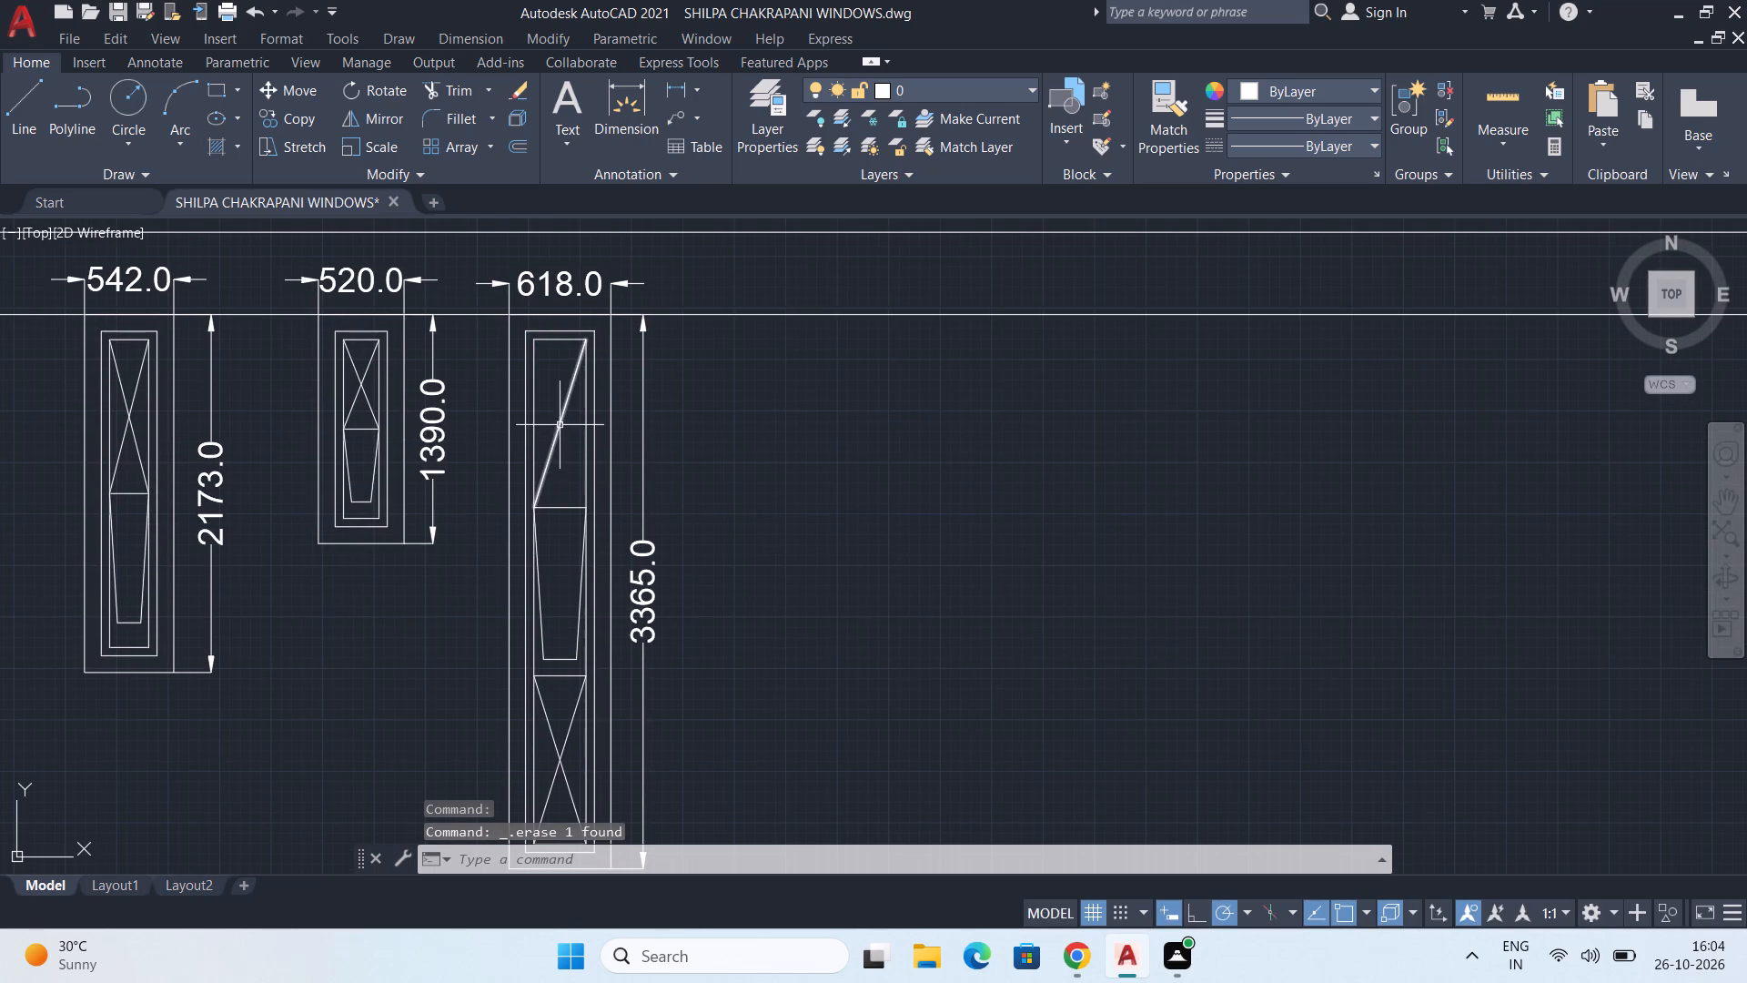
Delete the remaining diagonal in the 618-wide window's top panel.
left_click(560, 425)
key("Delete")
Examine the plus symbols in the panels of the SECURITY ROOM row's windows.
scroll(783, 459, "down", 2)
middle_click_drag(928, 386, 933, 581)
scroll(977, 497, "down", 2)
middle_click_drag(1005, 494, 1001, 539)
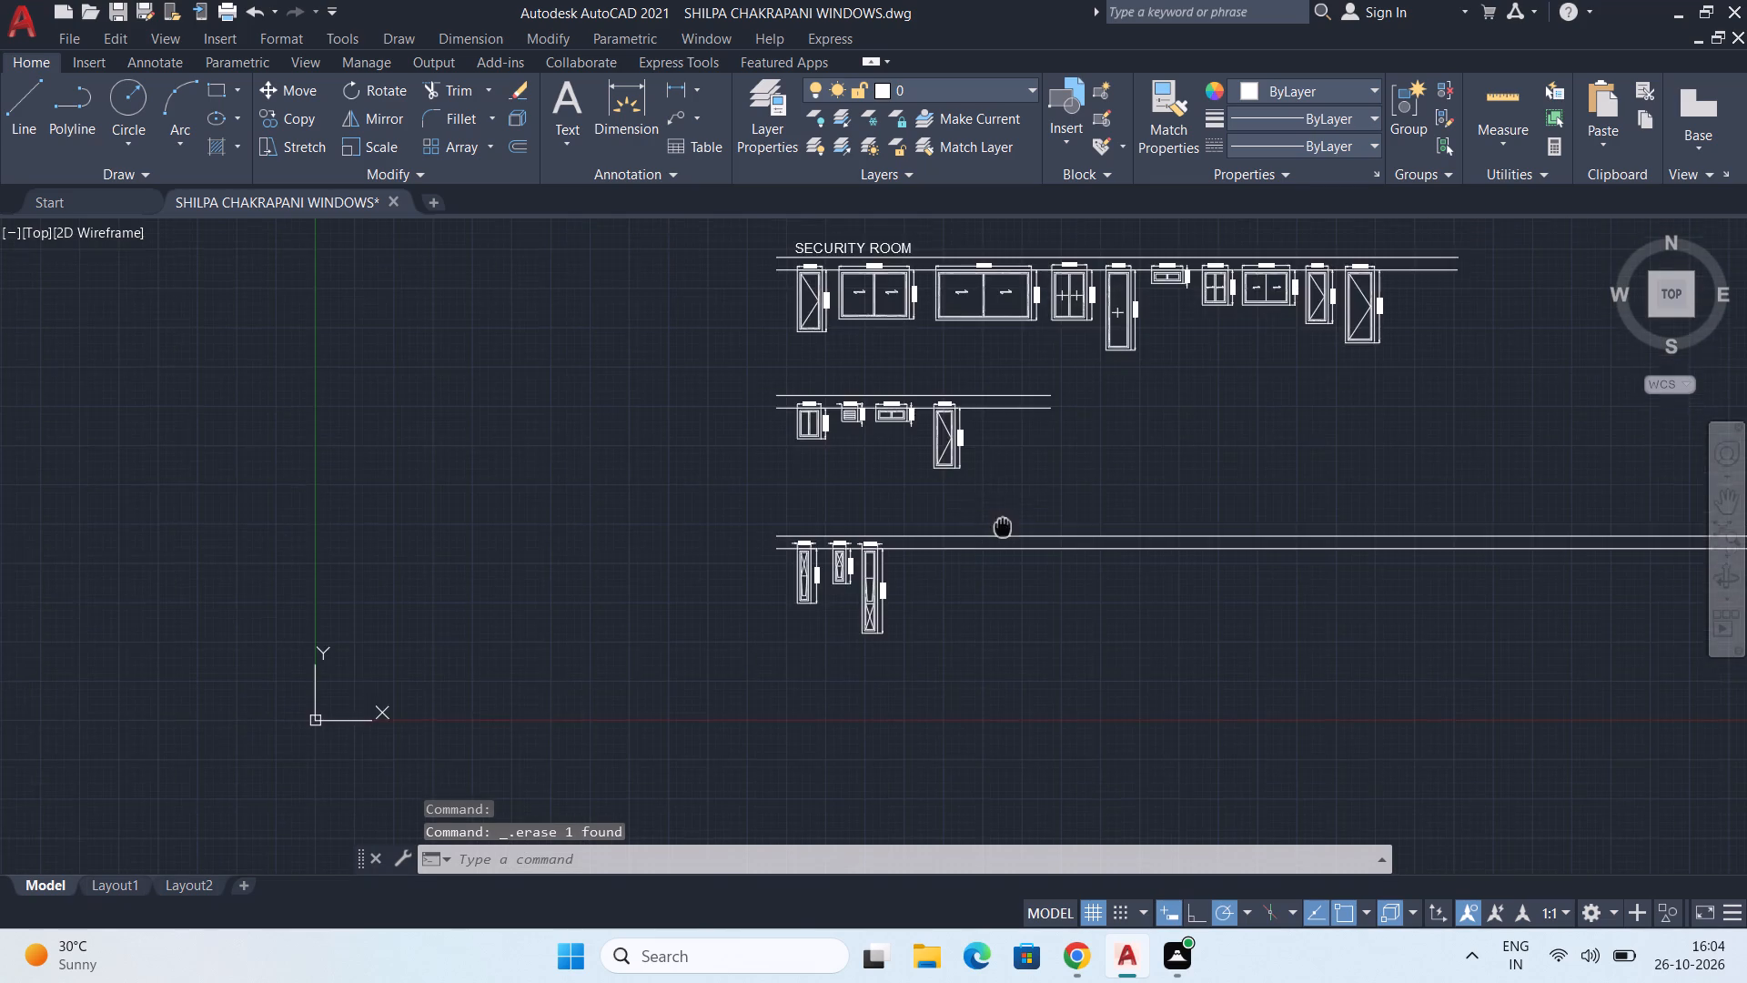
middle_click_drag(1001, 539, 983, 629)
scroll(1059, 492, "up", 3)
scroll(1044, 393, "up", 2)
middle_click_drag(1005, 478, 995, 714)
scroll(1006, 619, "down", 2)
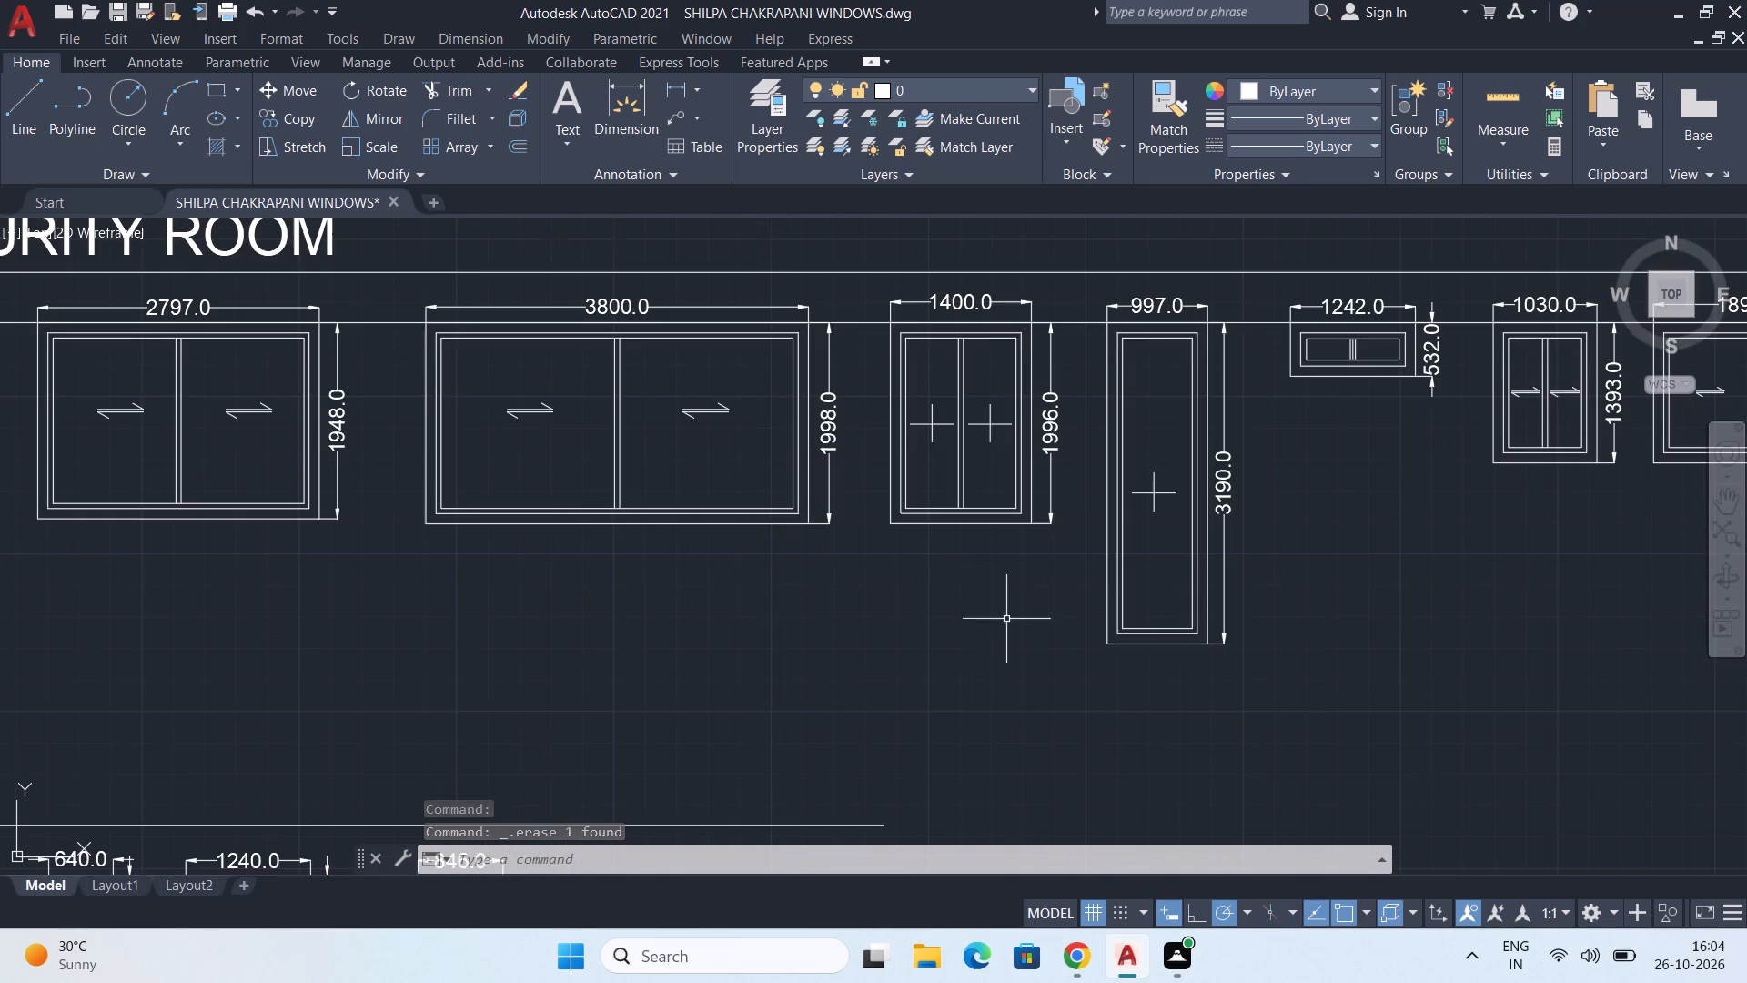
scroll(873, 431, "up", 2)
scroll(987, 516, "down", 3)
middle_click_drag(958, 643, 1001, 471)
middle_click_drag(888, 685, 887, 622)
Draw a horizontal line about 170 long in the middle of the 618-wide window's top panel.
key("l")
key("Return")
scroll(634, 554, "up", 2)
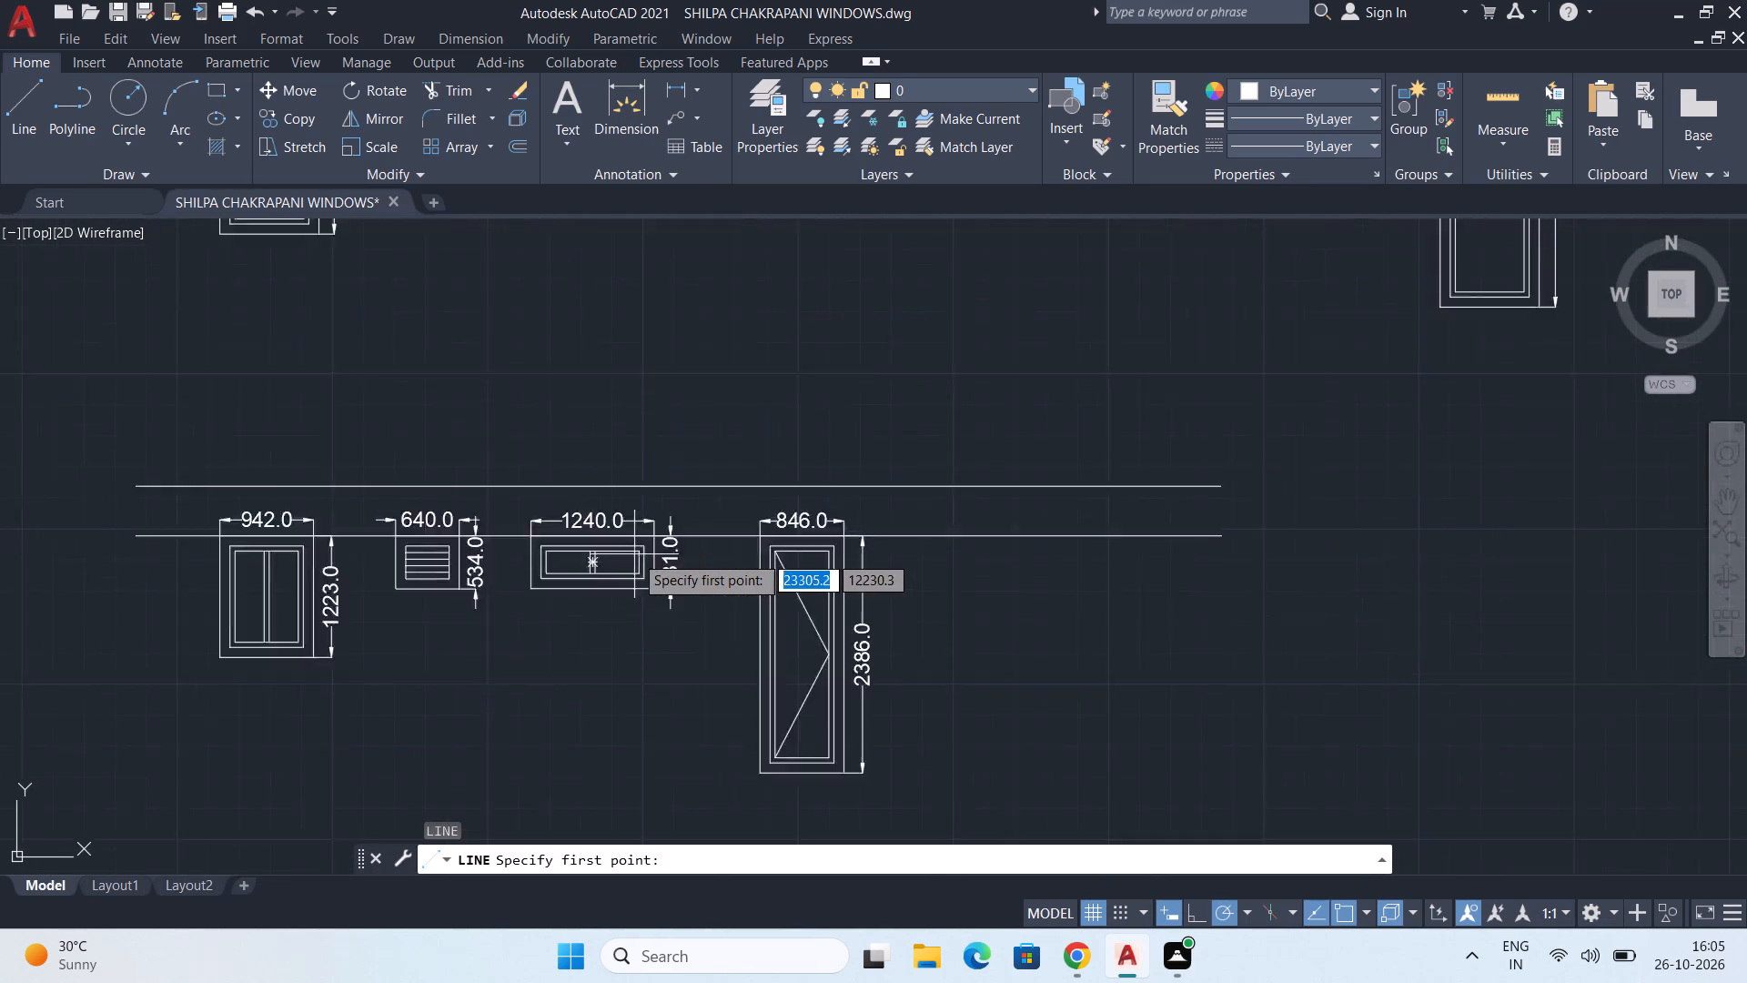
scroll(617, 587, "down", 3)
middle_click_drag(639, 673, 676, 491)
scroll(600, 629, "up", 5)
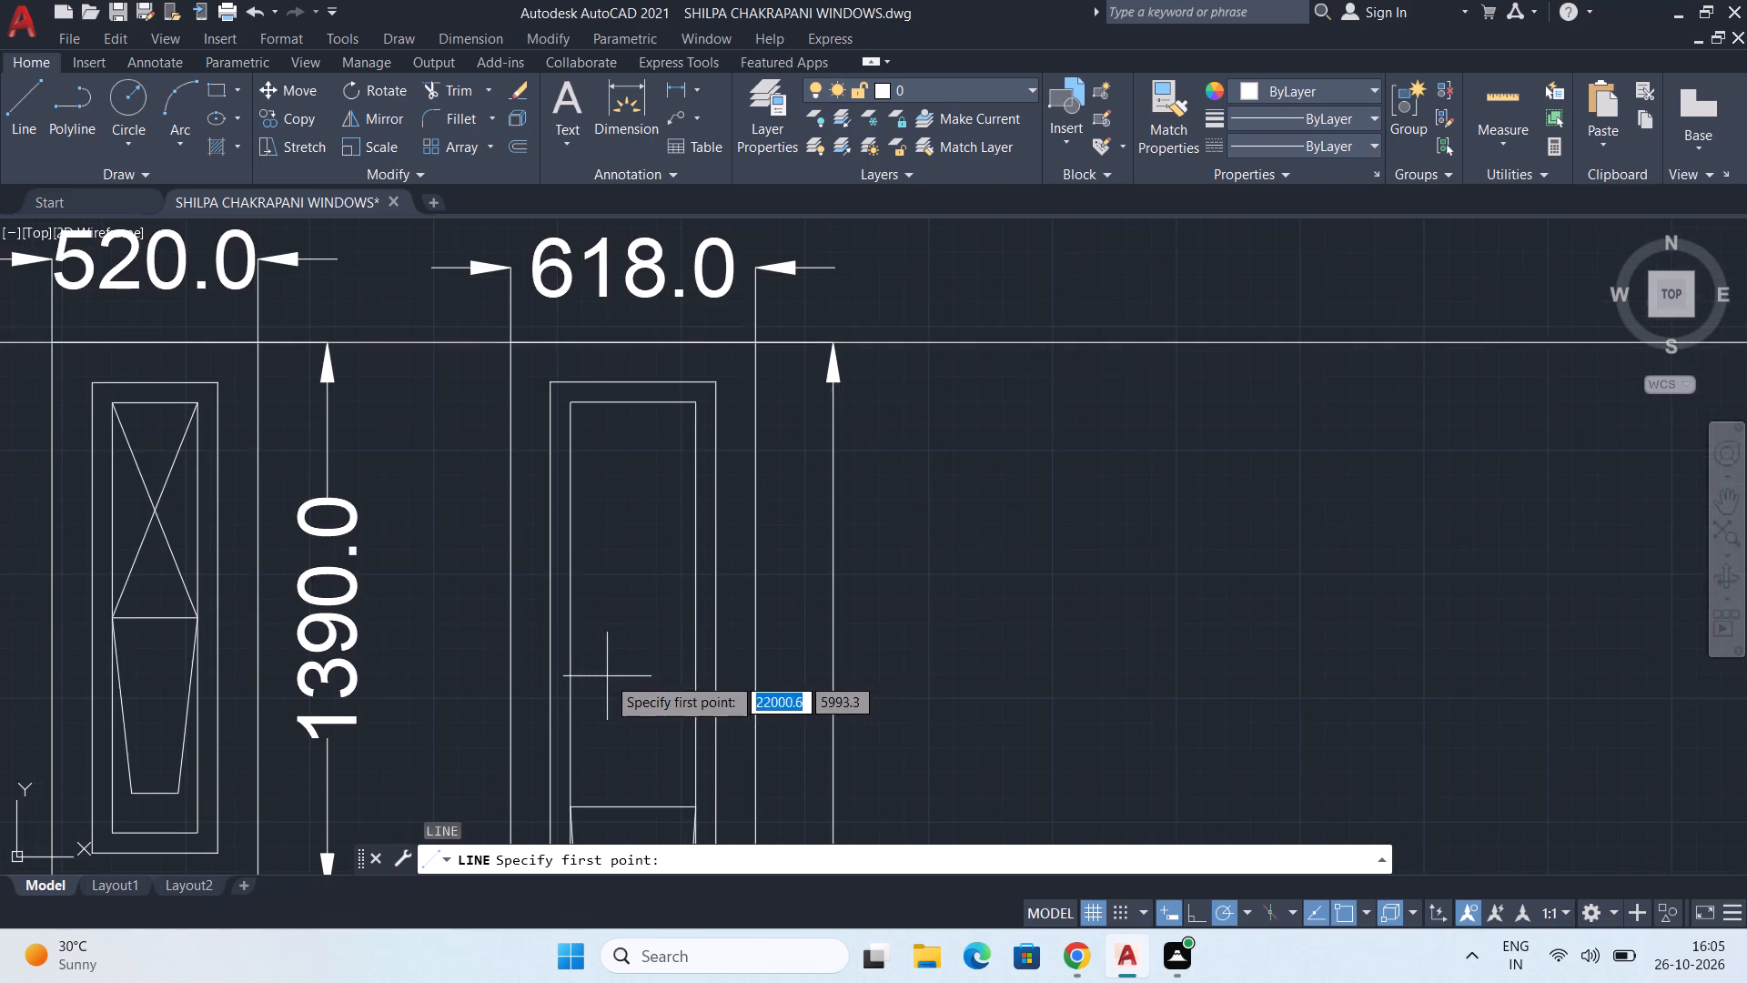
middle_click_drag(605, 678, 624, 625)
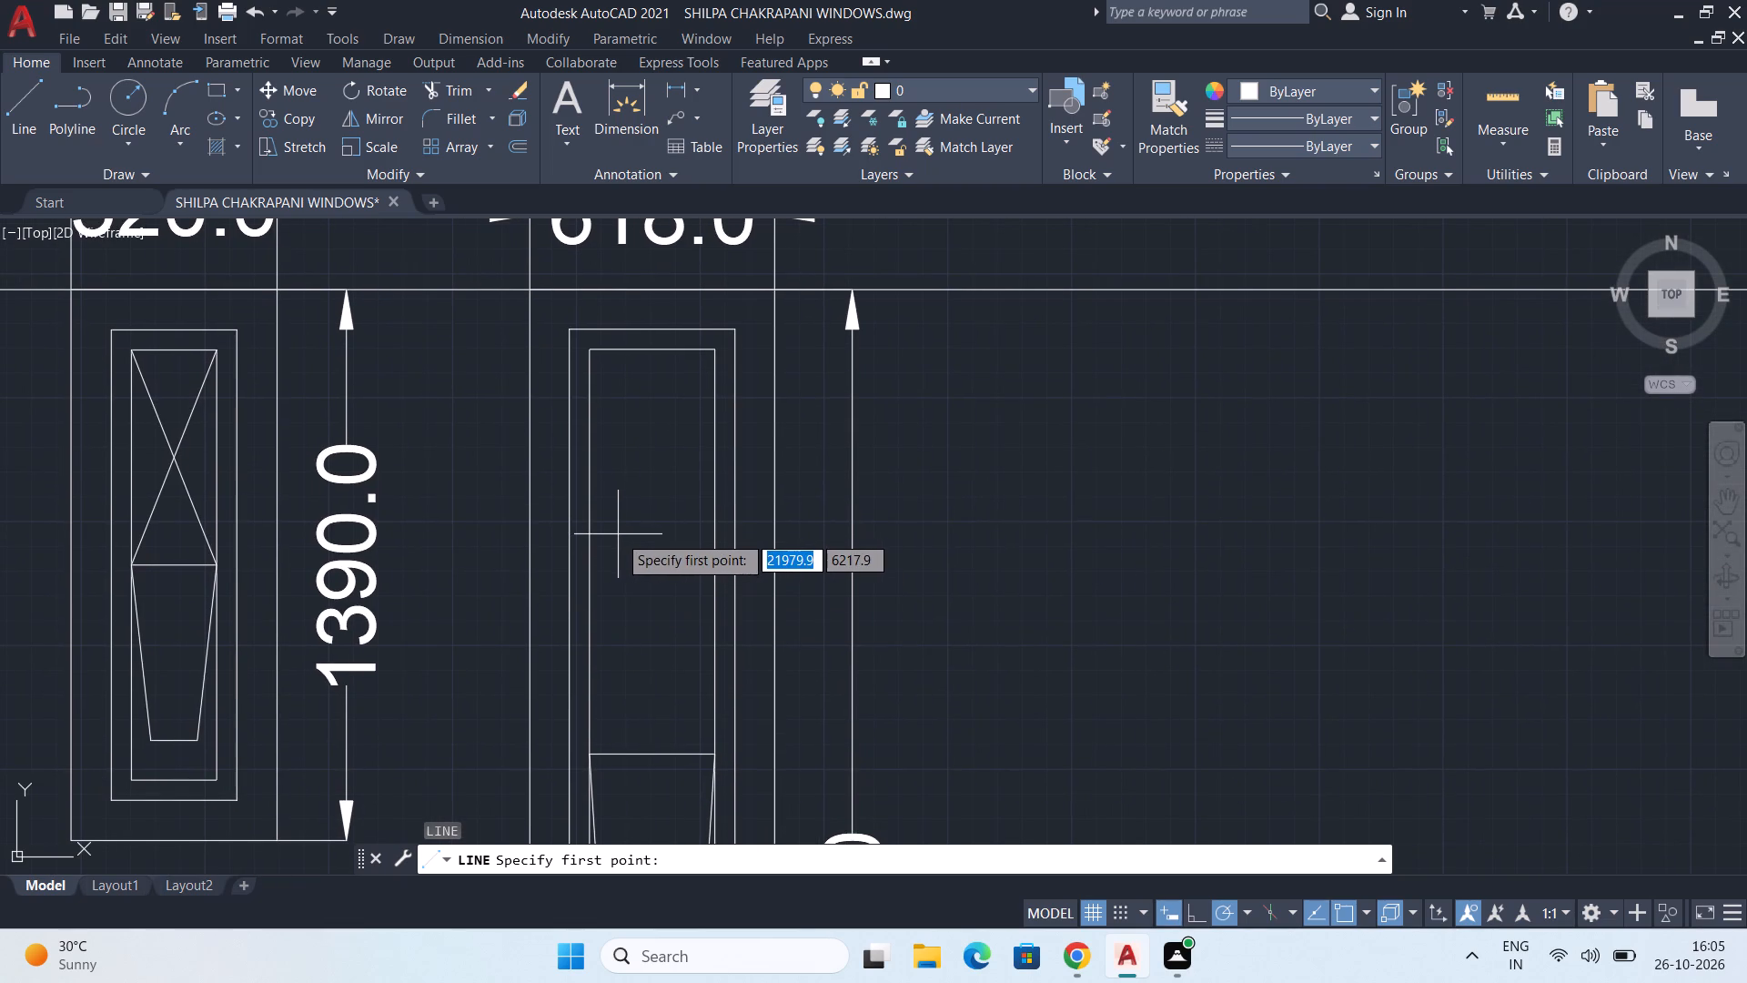
left_click(618, 534)
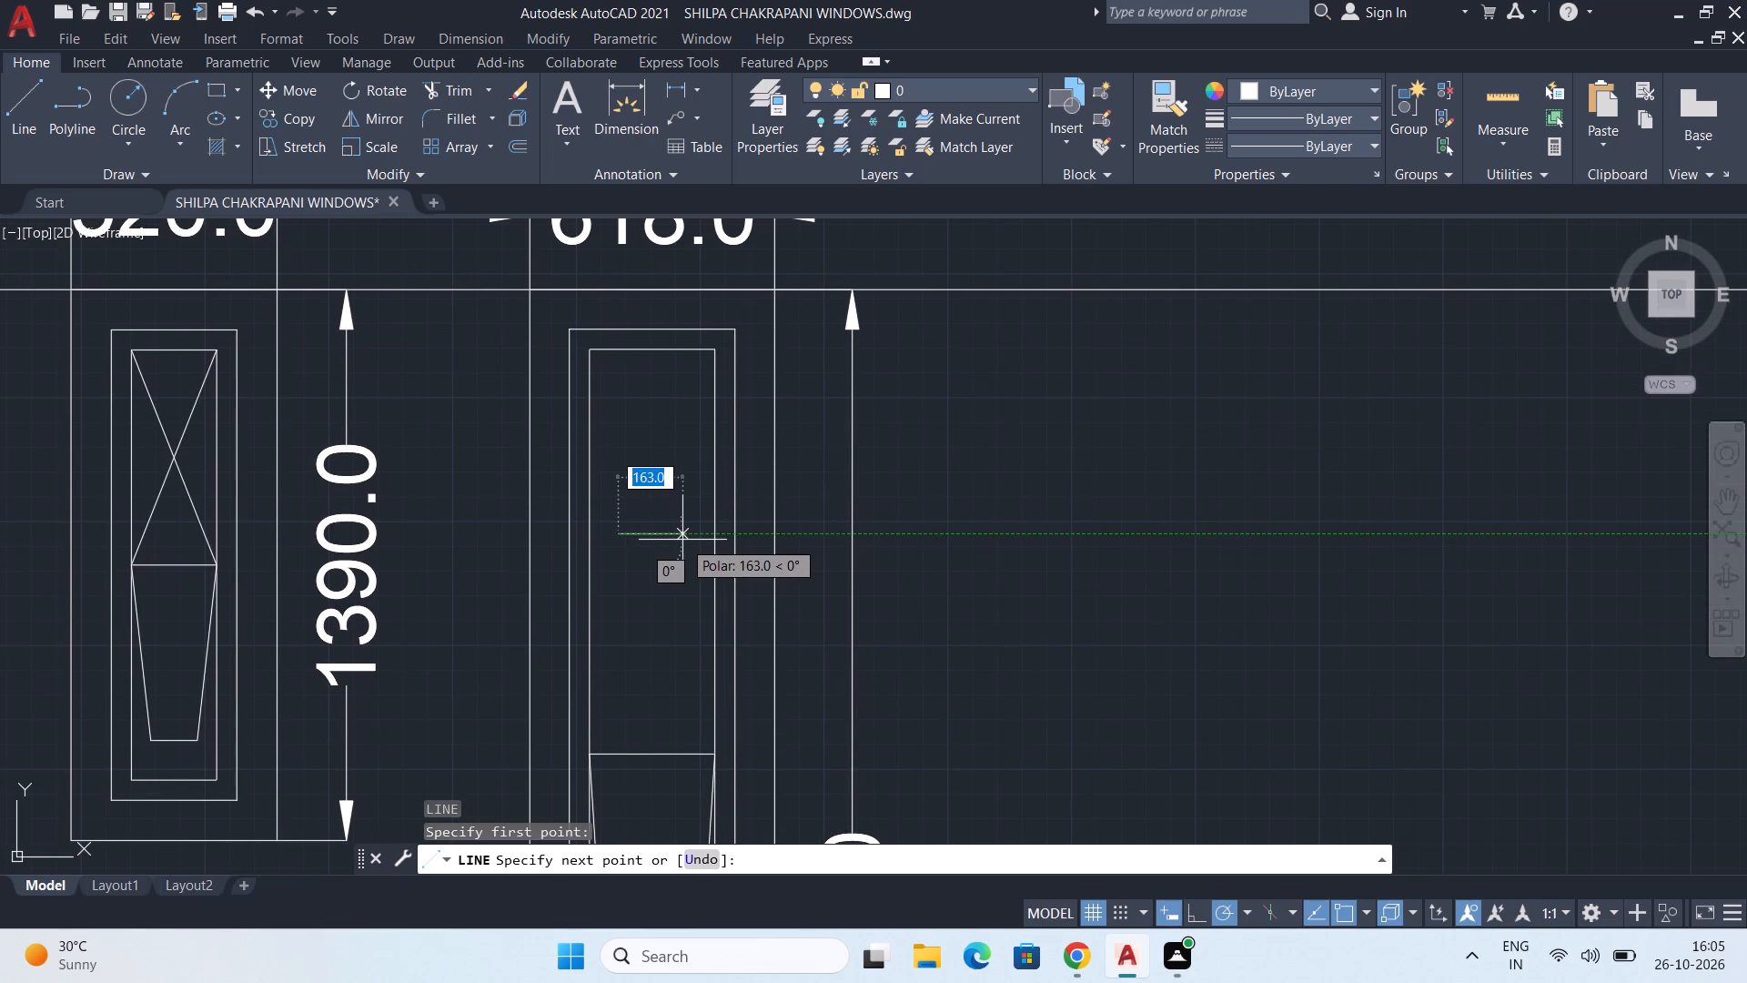
left_click(685, 540)
key("Escape")
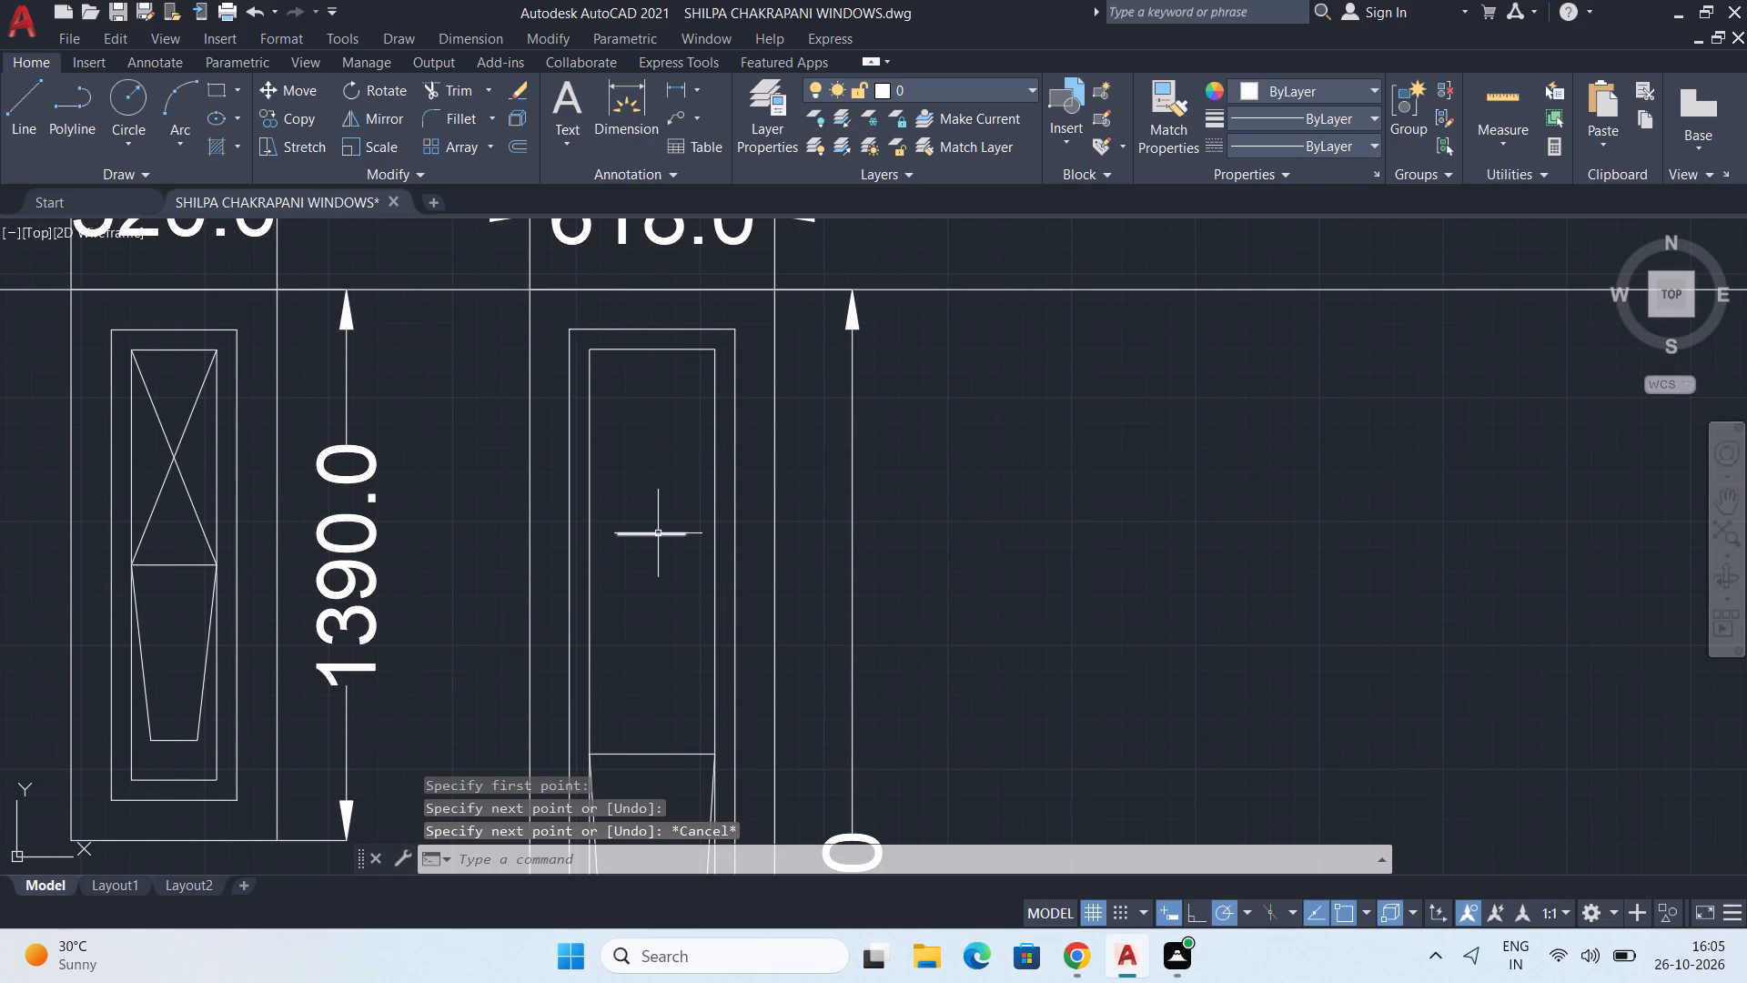
Draw a vertical line up from the horizontal line's midpoint and stretch its lower end down to about 222 long, forming a plus.
key("space")
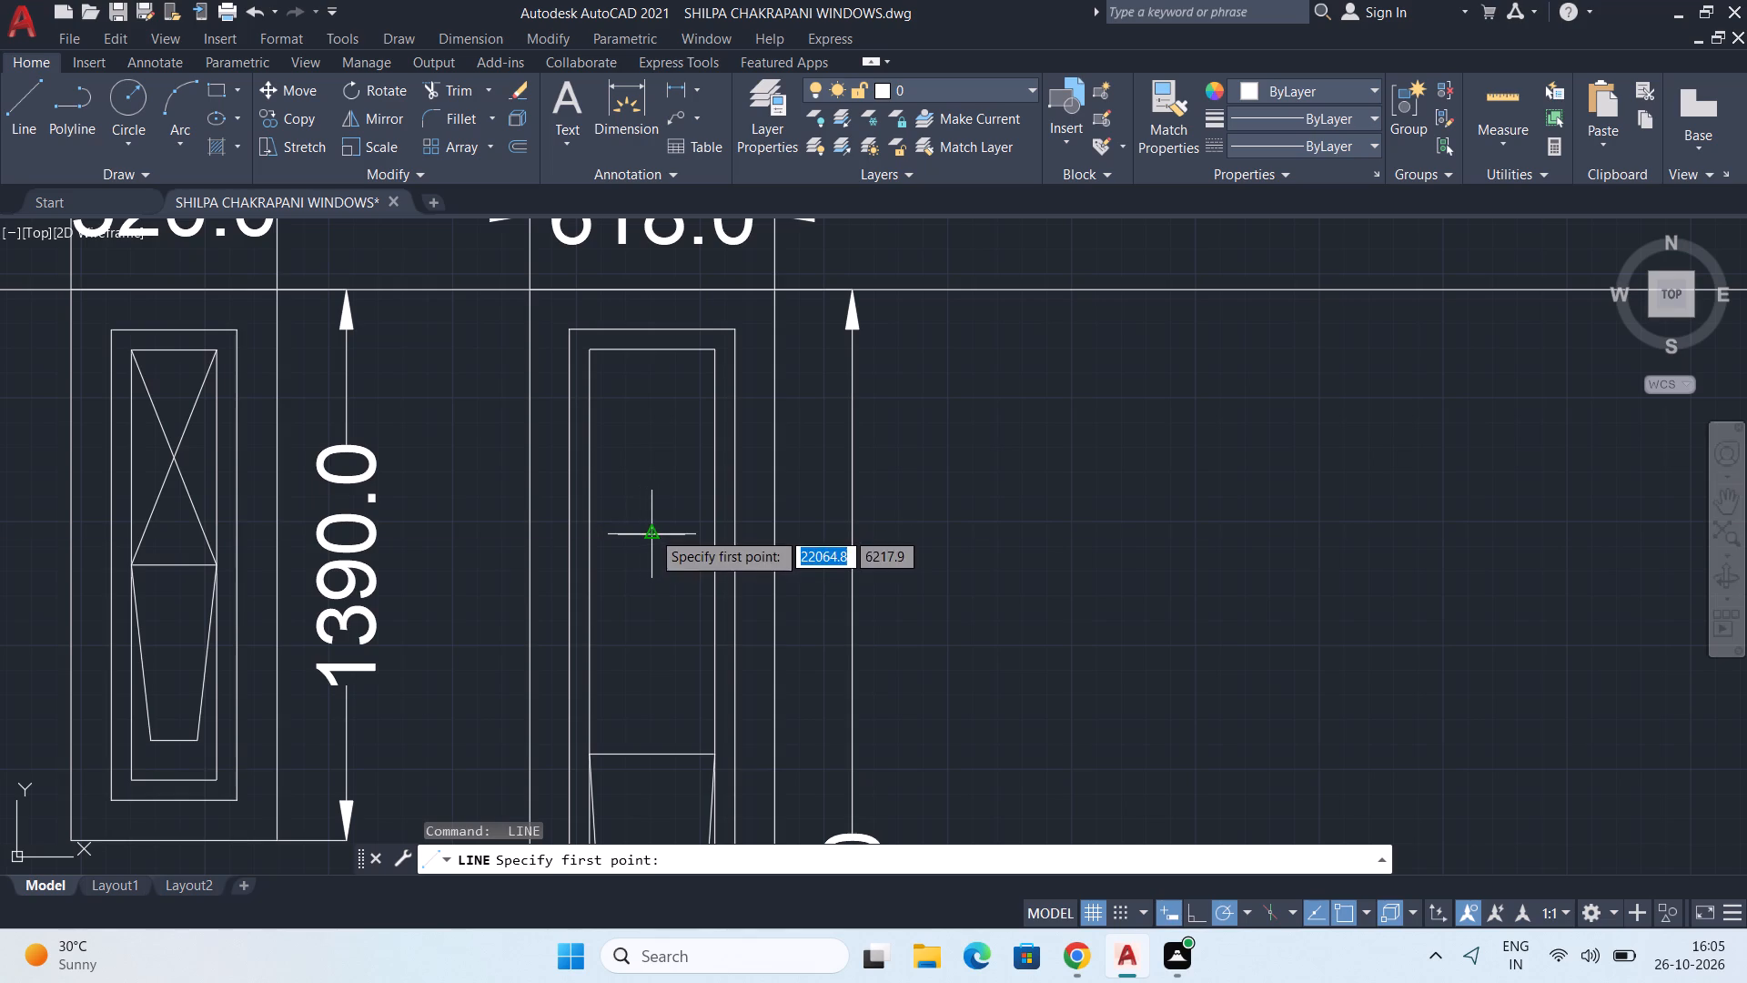
left_click(652, 531)
left_click(651, 493)
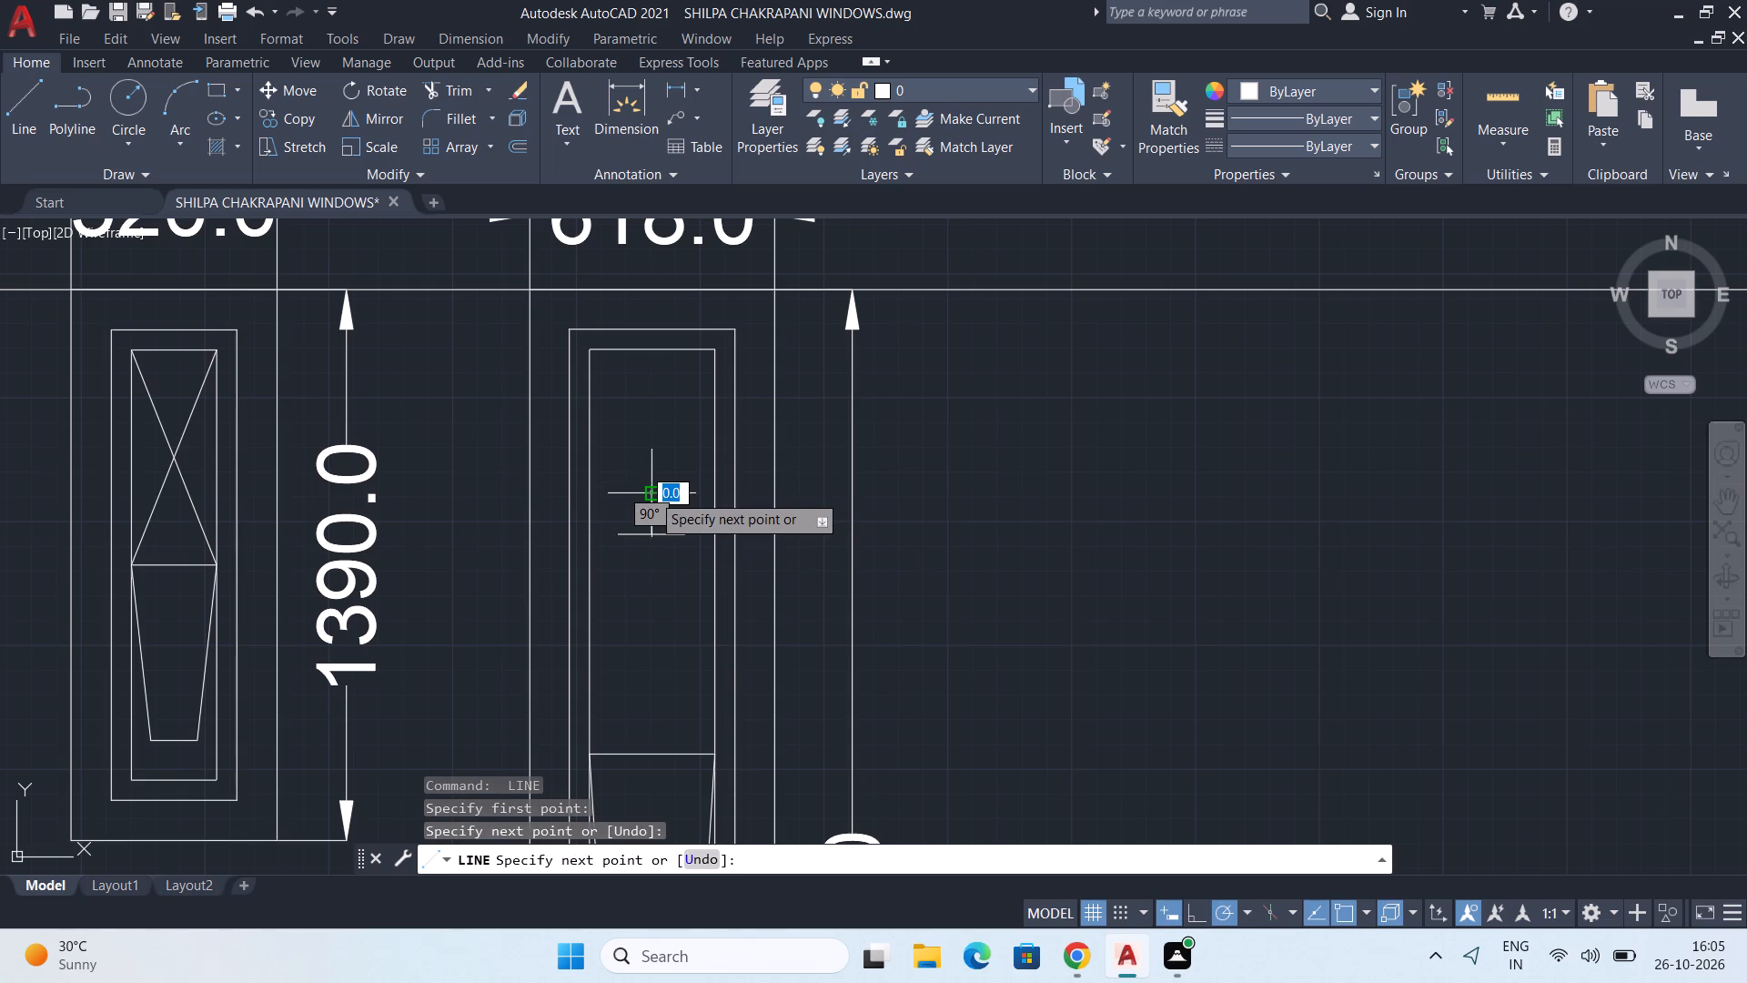
key("Escape")
left_click(650, 518)
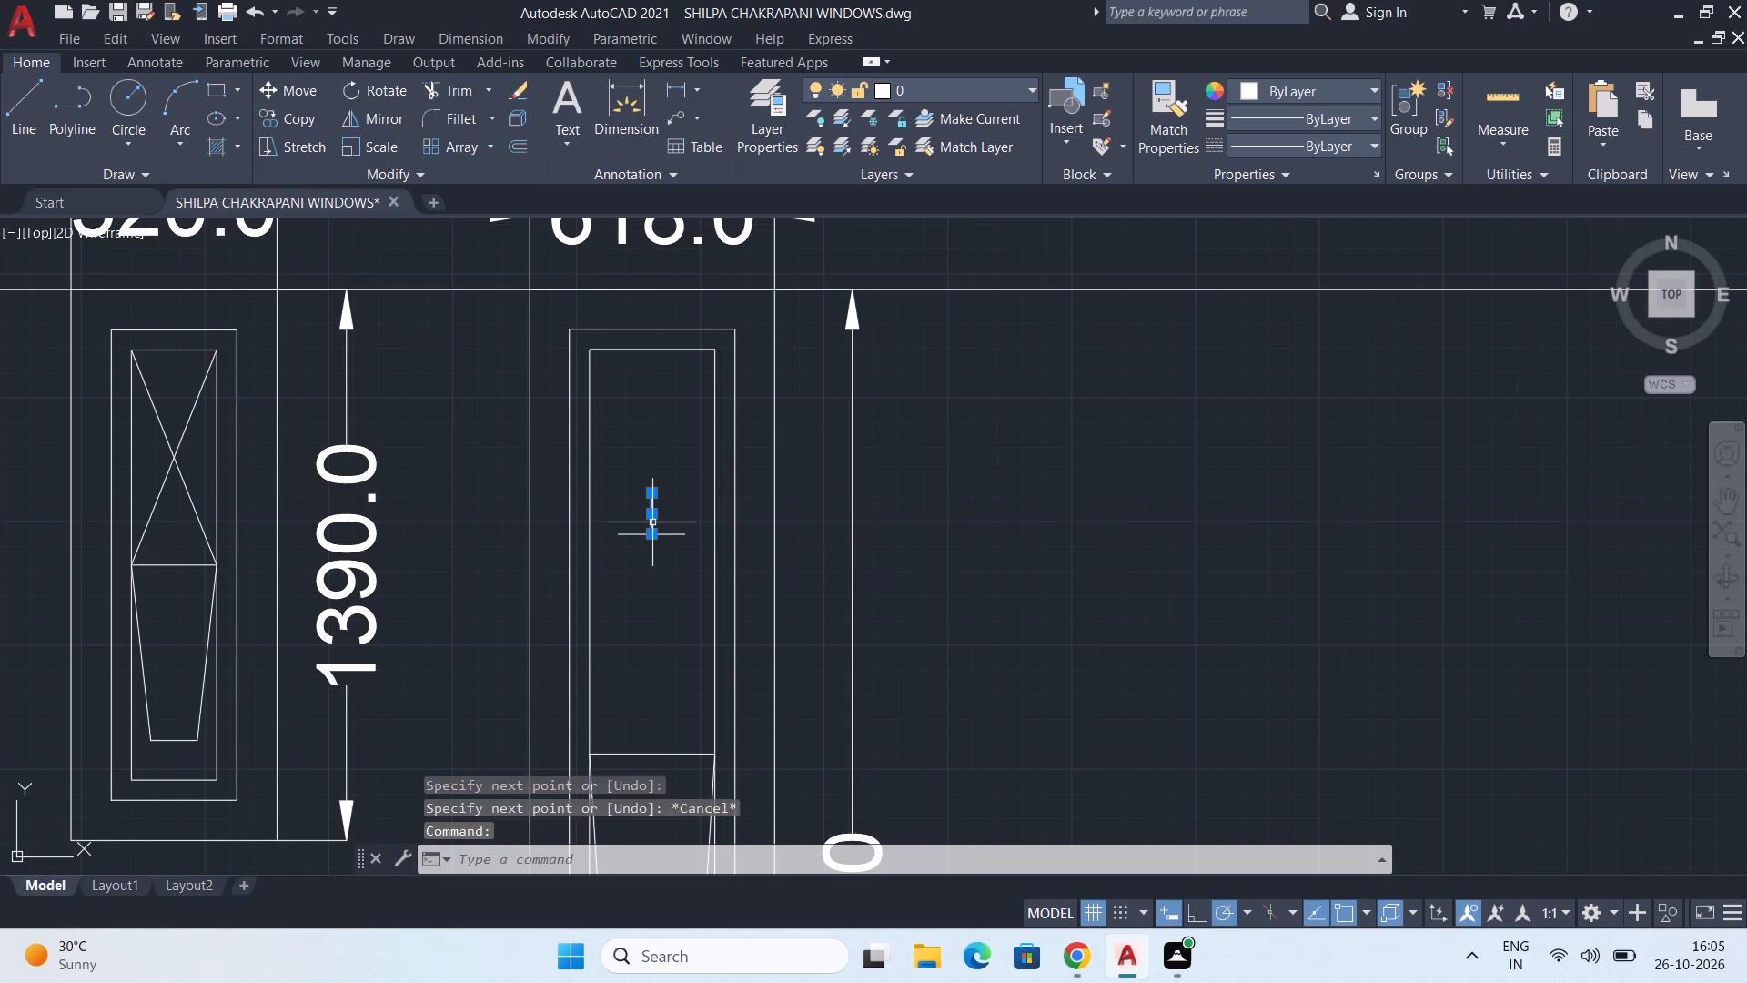
left_click(654, 536)
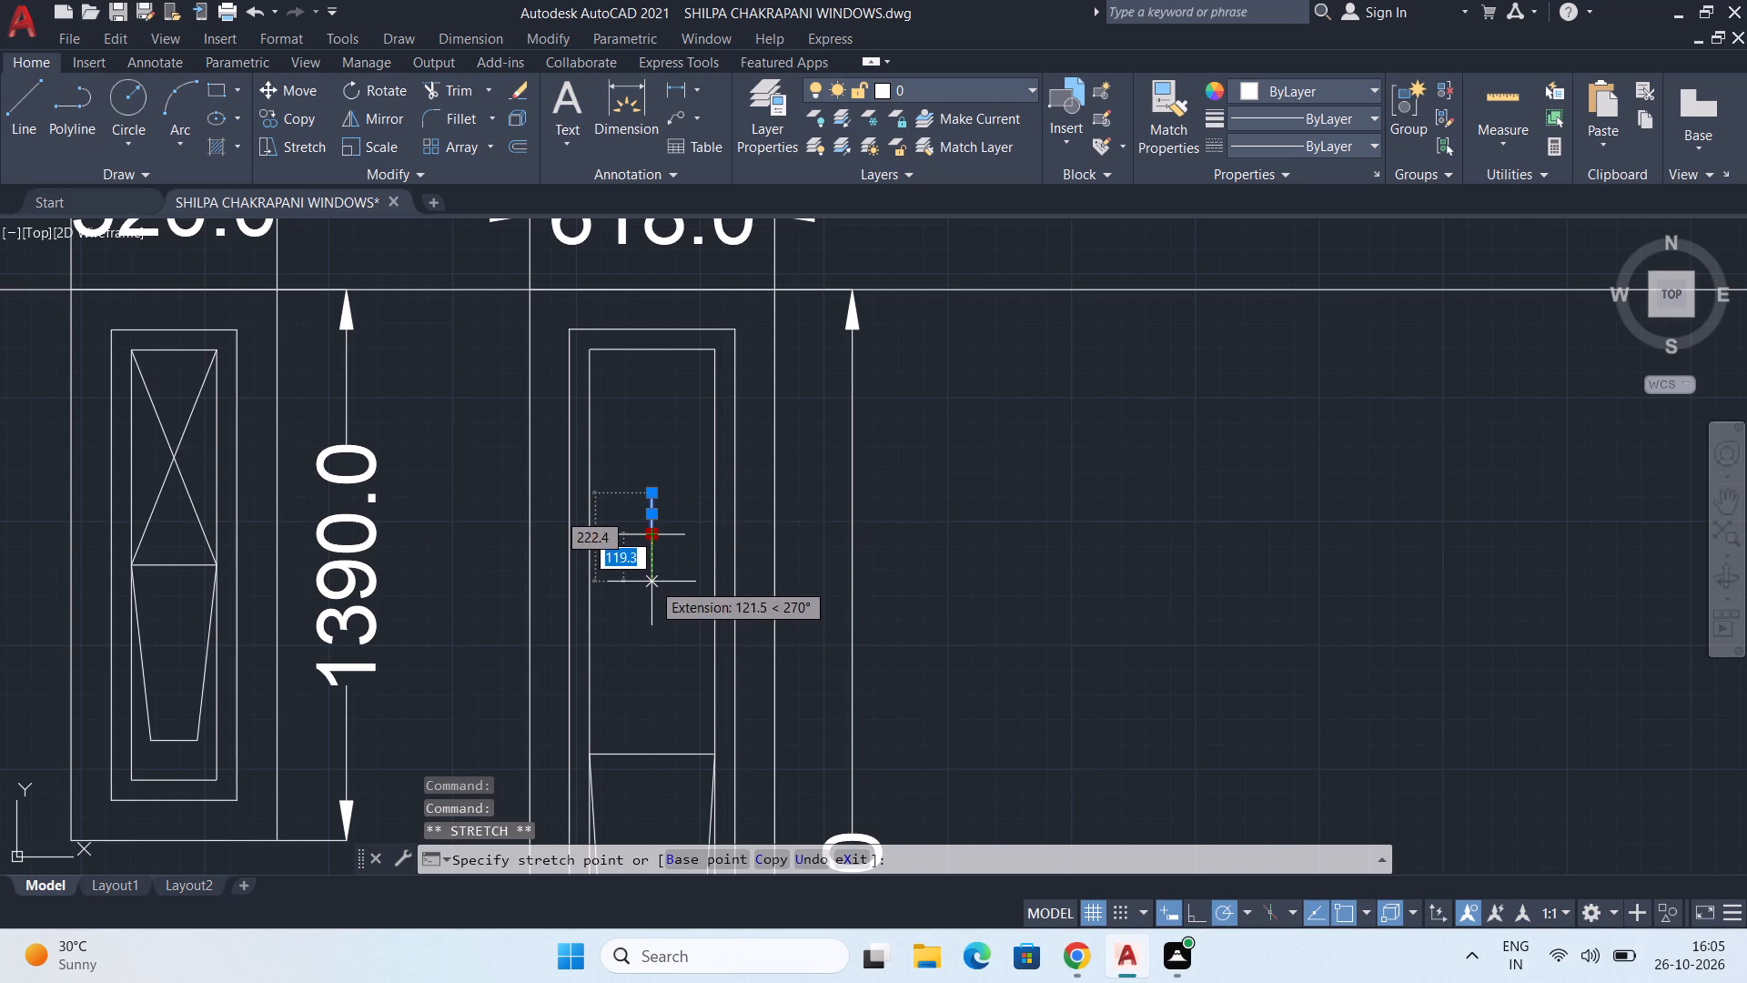
left_click(651, 582)
key("Escape")
Draw a 525 by 1400 rectangle hanging down from the fourth row's lower guide line, to the right of the 618-wide window.
scroll(818, 607, "down", 3)
middle_click_drag(846, 632, 853, 594)
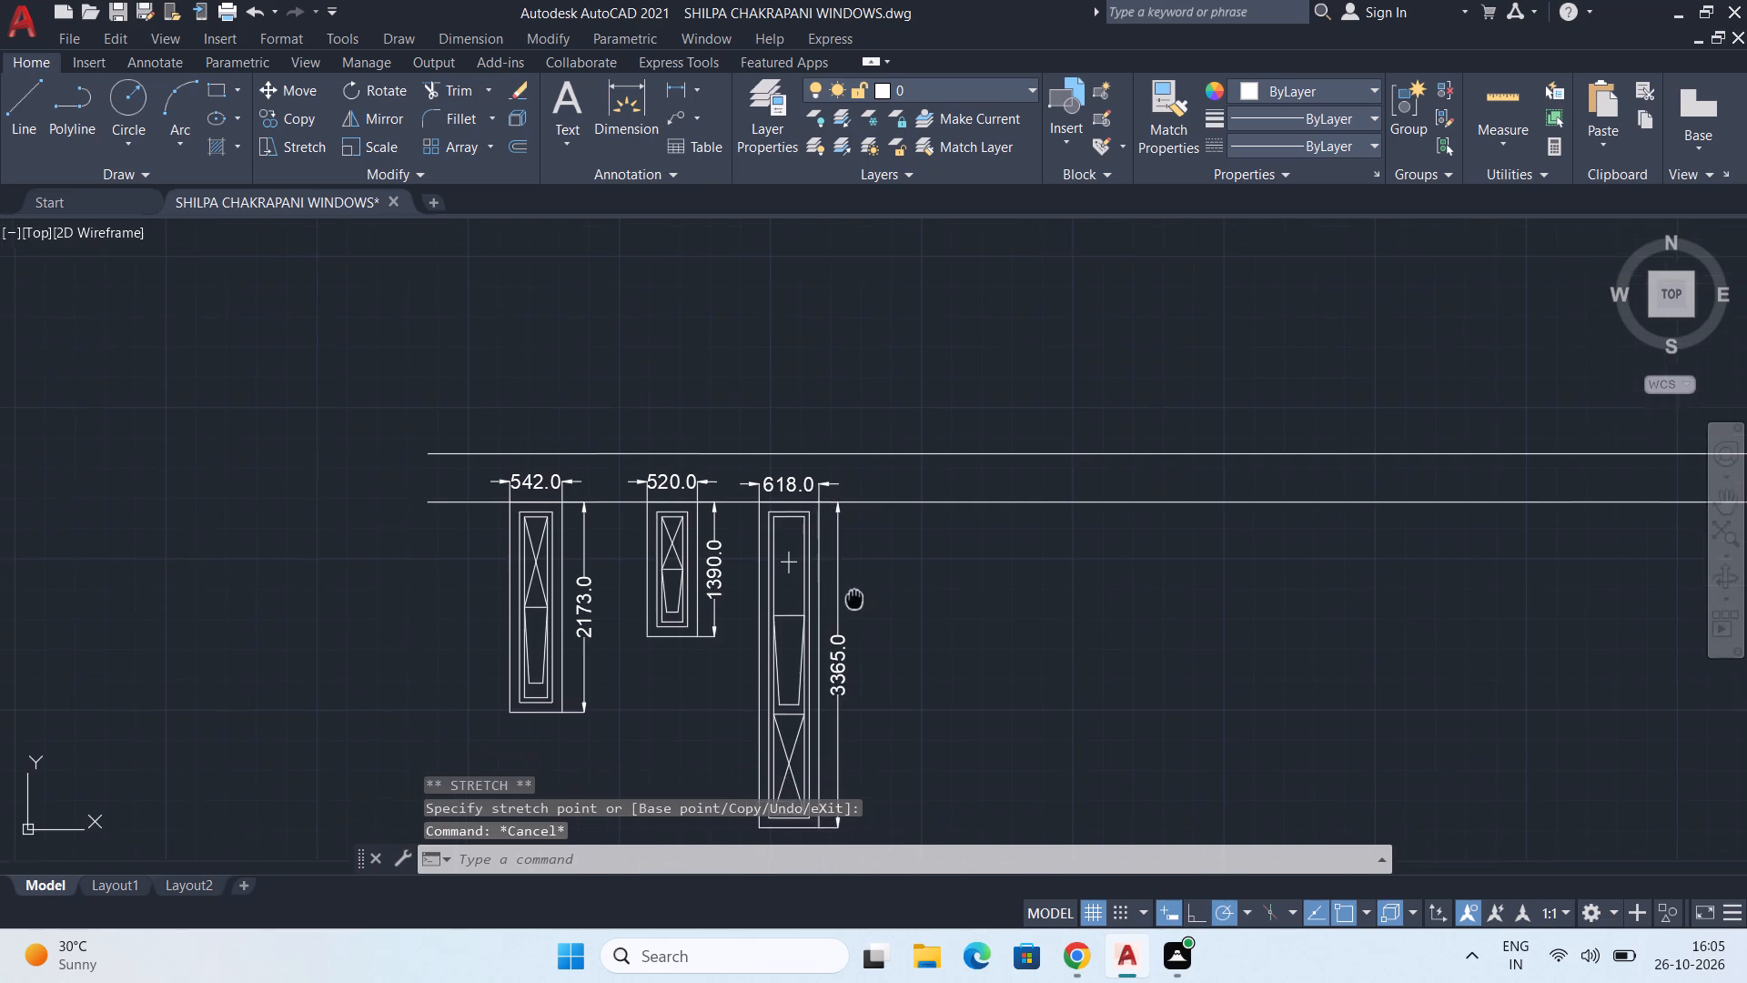
middle_click_drag(853, 594, 751, 504)
scroll(754, 506, "down", 1)
scroll(716, 653, "up", 2)
middle_click_drag(756, 640, 720, 666)
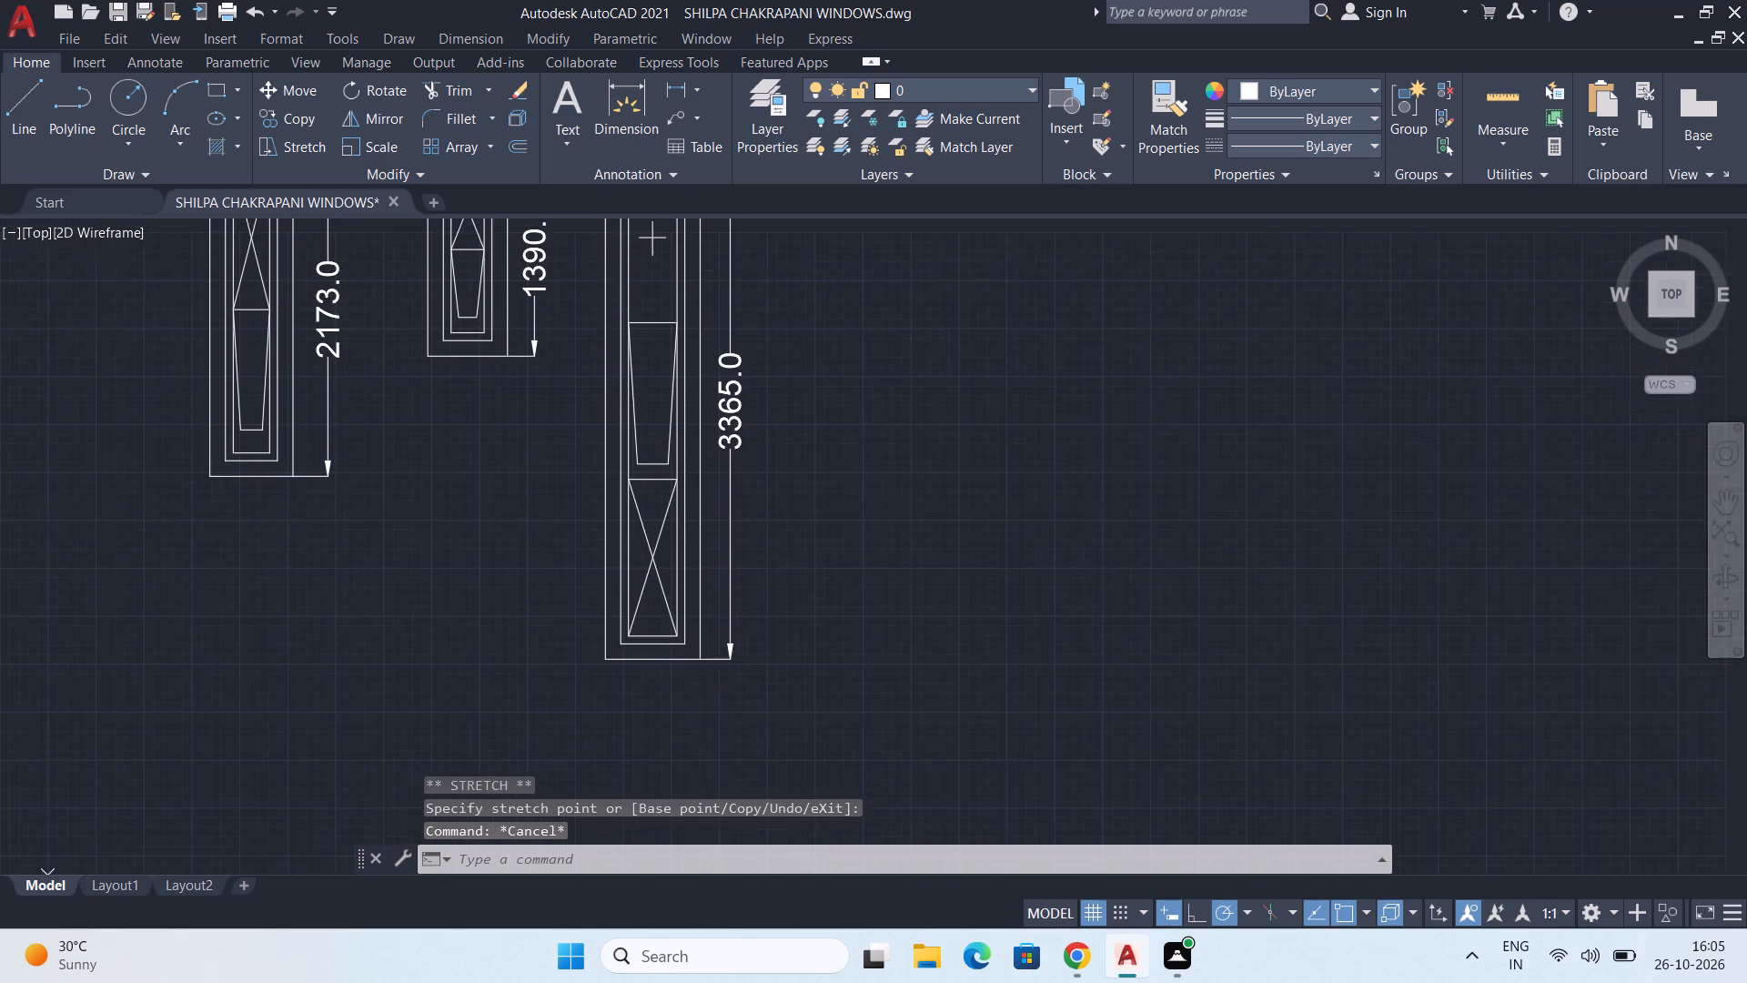
middle_click_drag(720, 666, 719, 666)
scroll(716, 610, "down", 2)
middle_click_drag(720, 593, 630, 641)
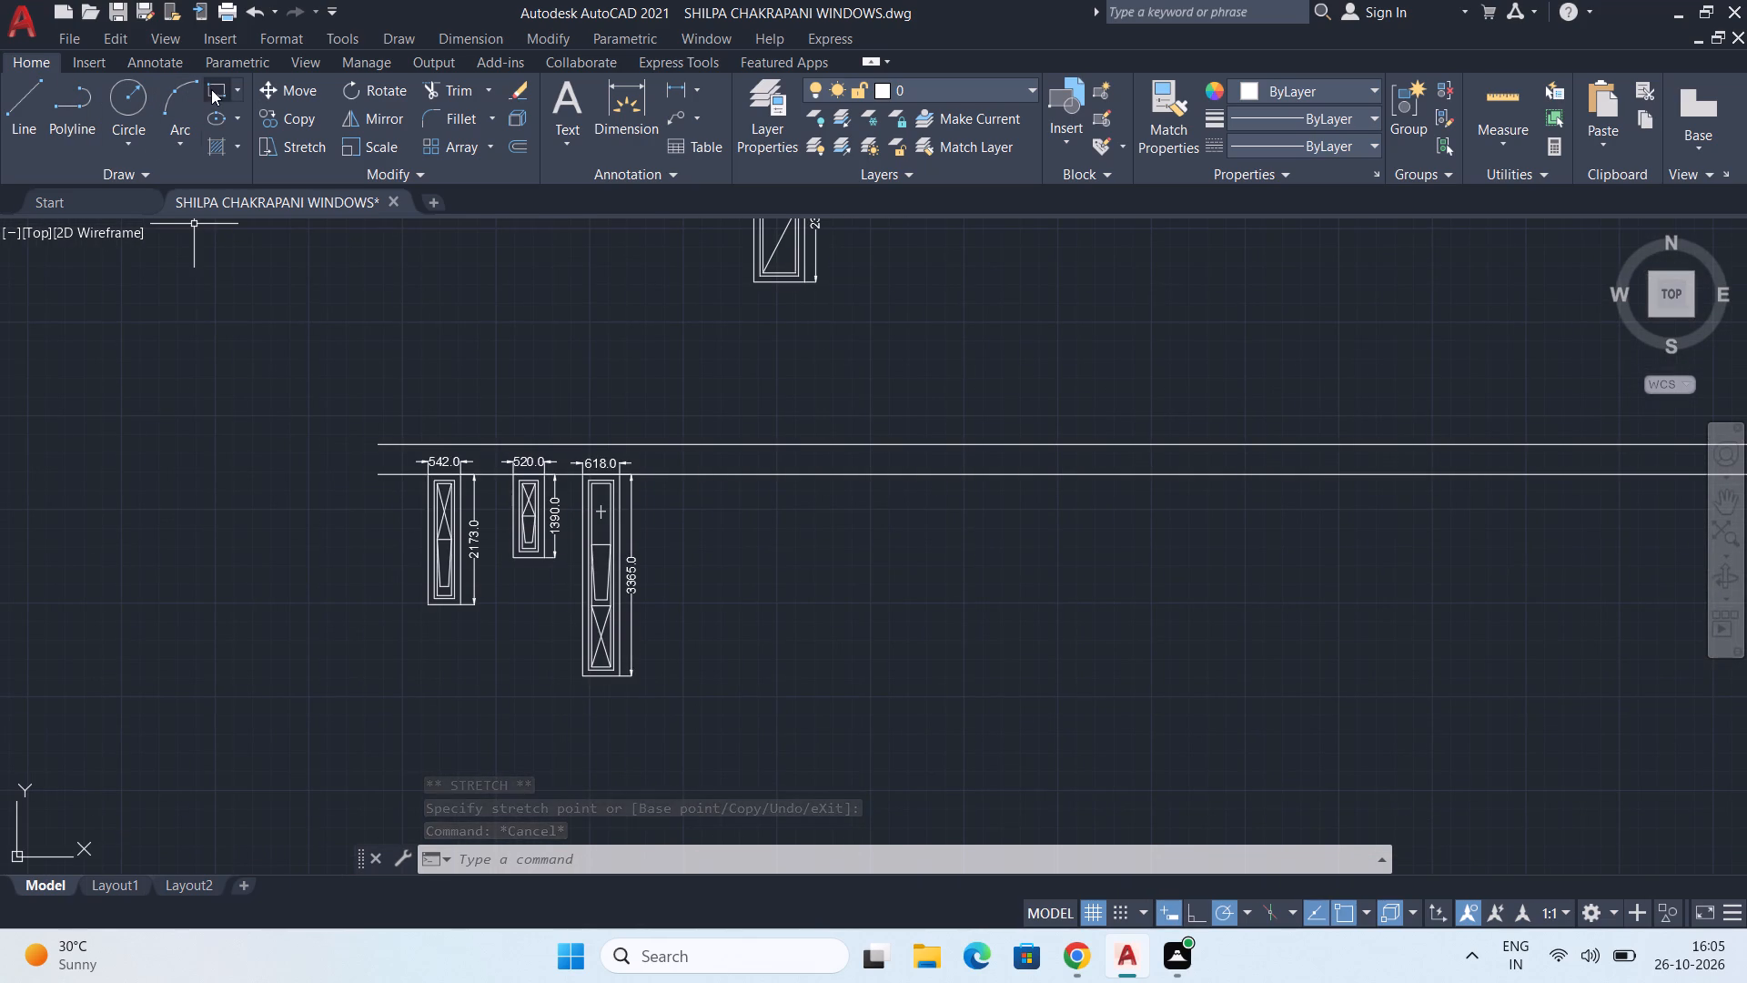
left_click(211, 90)
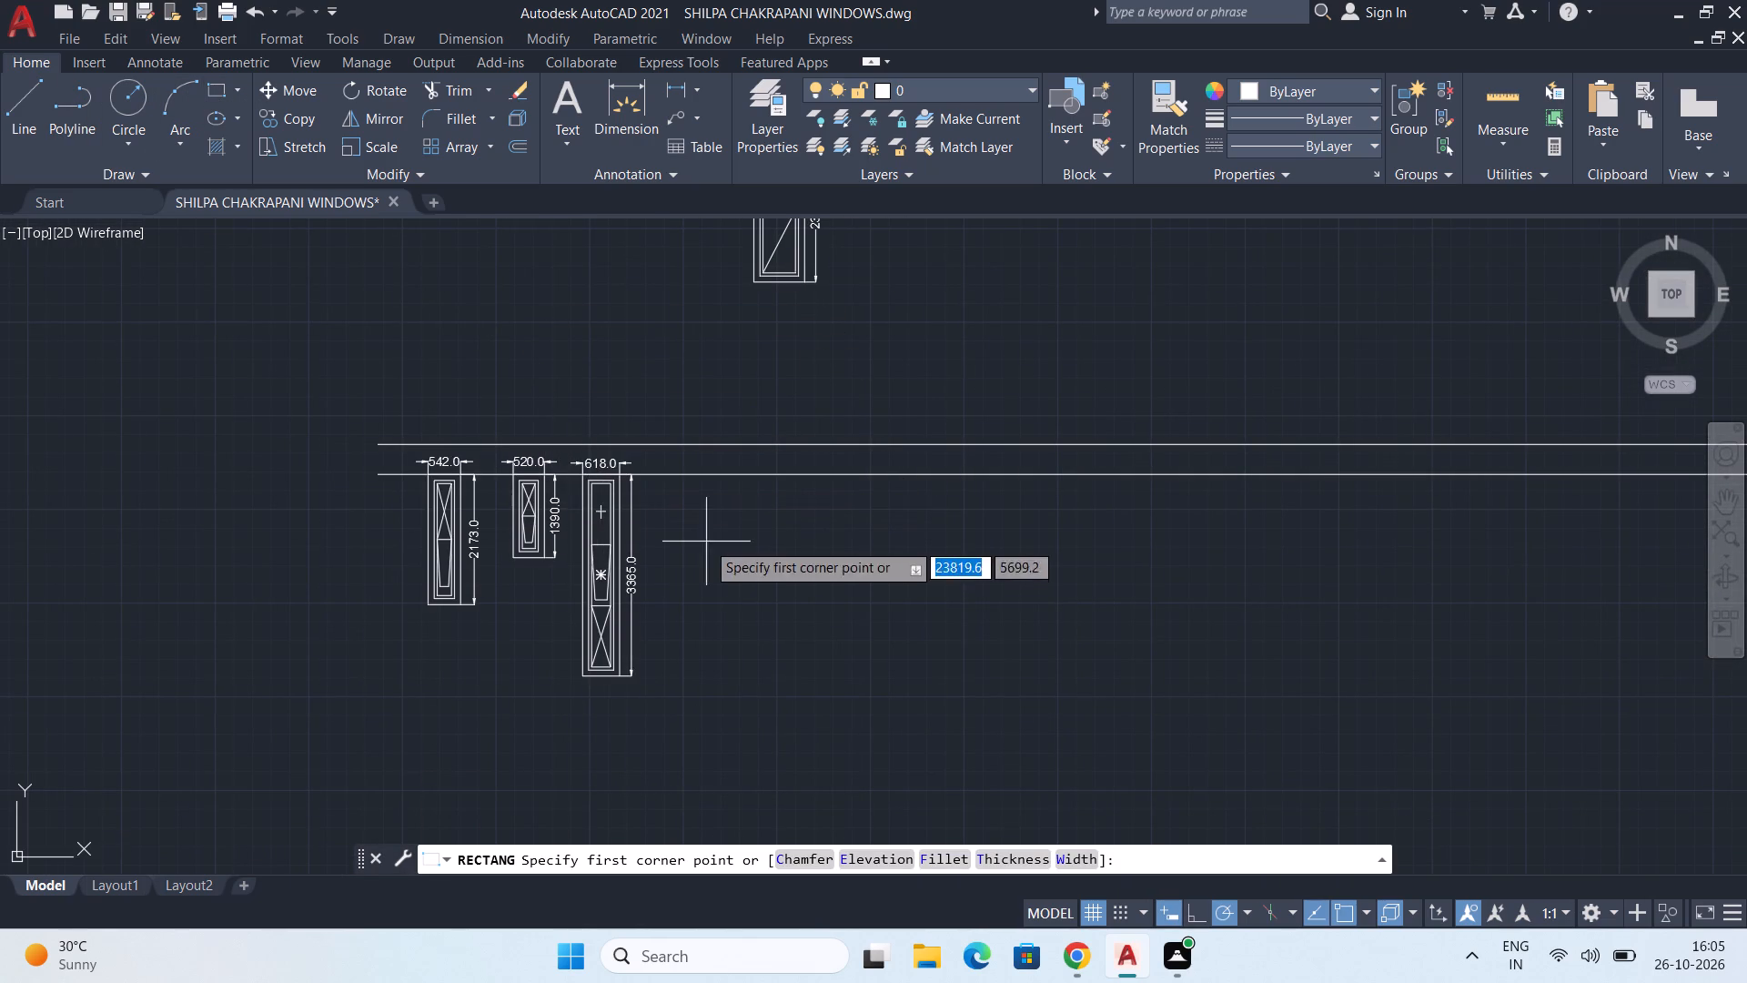
middle_click_drag(706, 541, 574, 482)
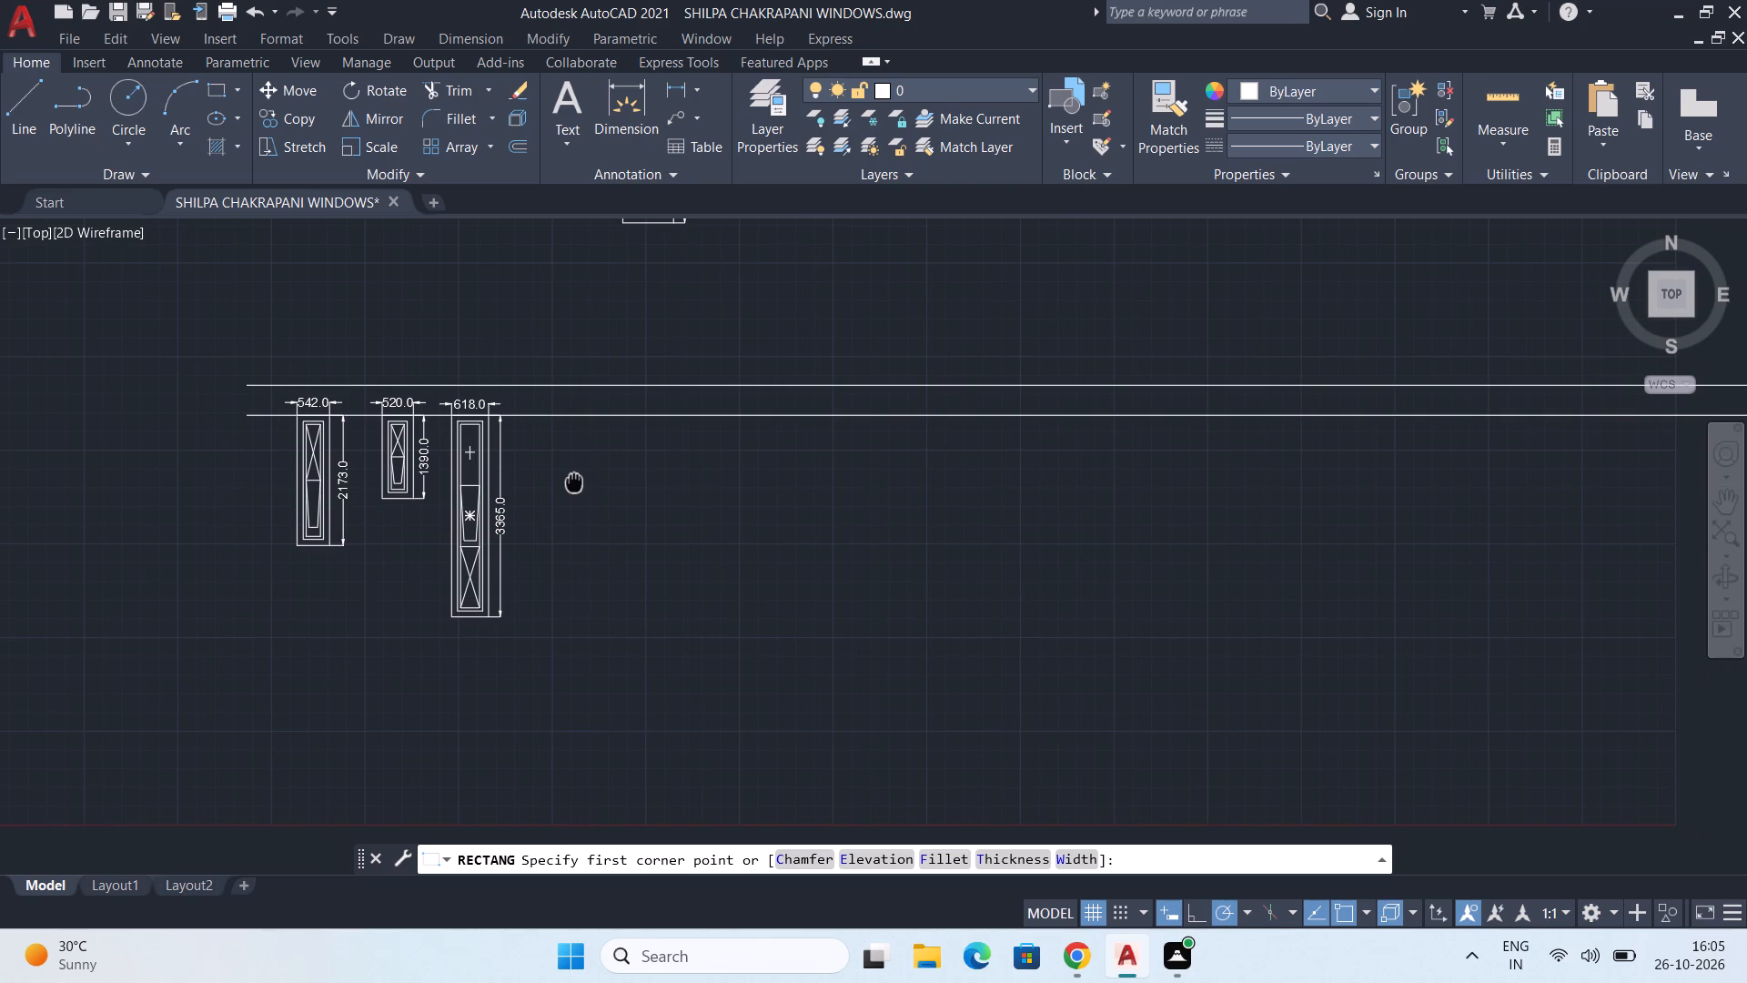
middle_click_drag(574, 482, 451, 465)
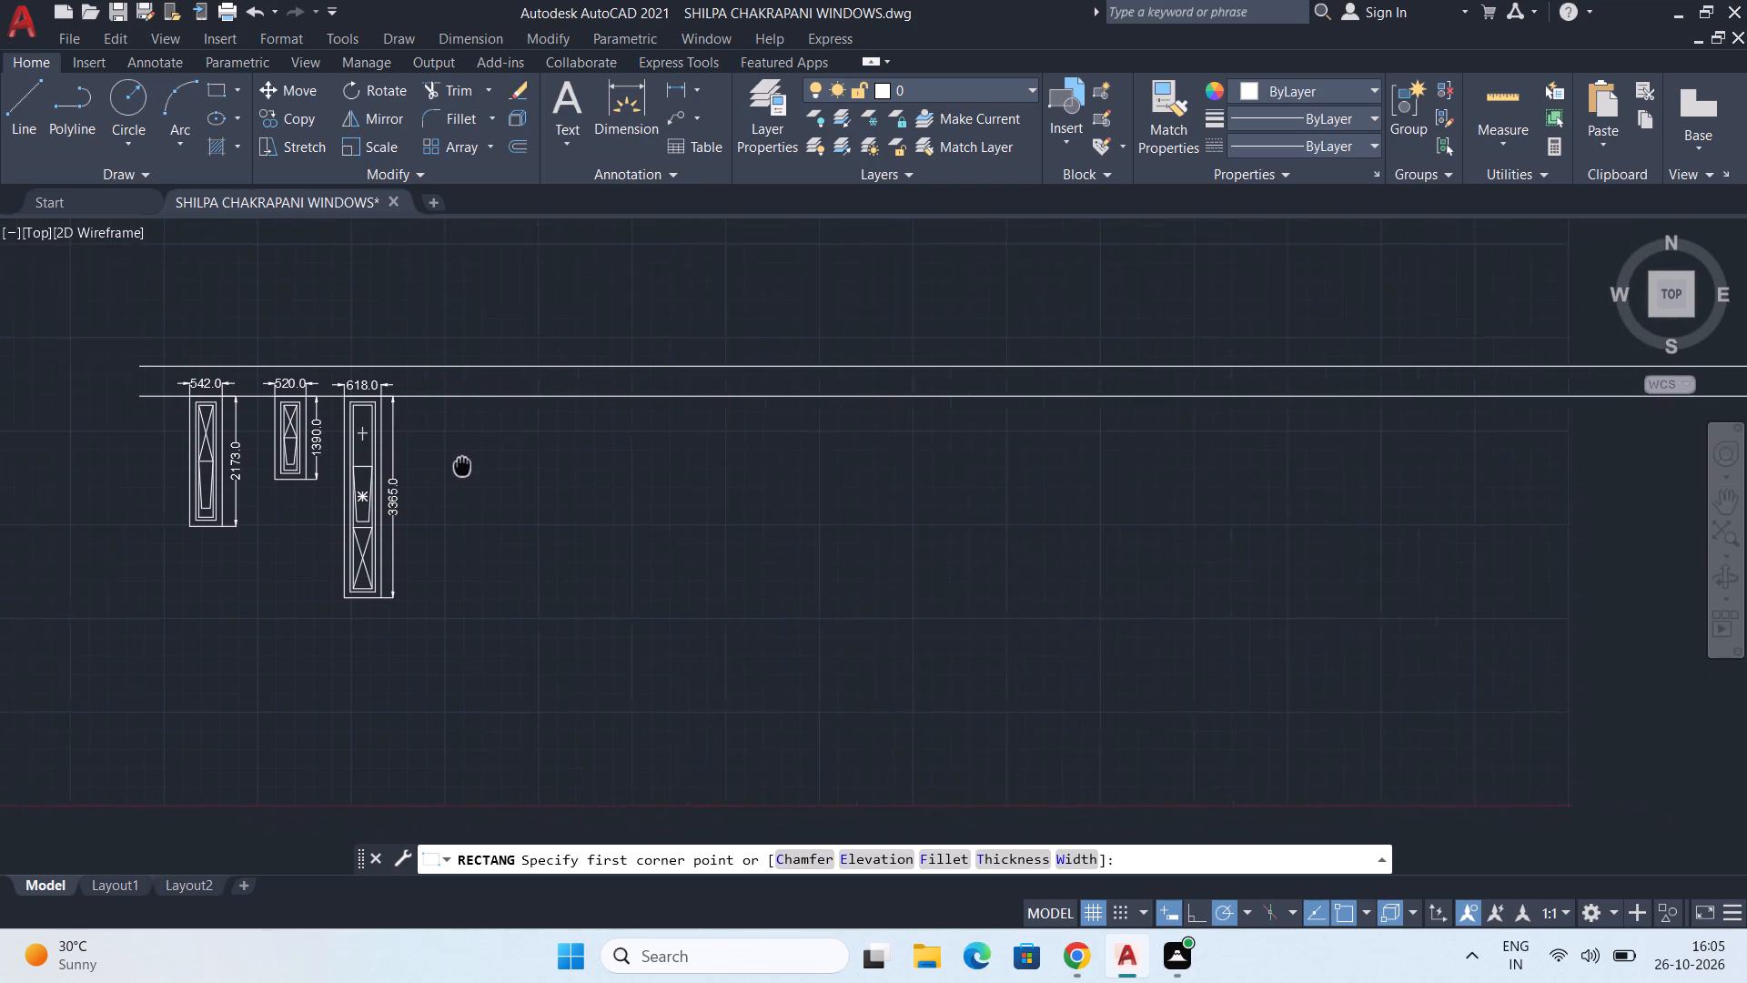
middle_click_drag(451, 465, 410, 471)
scroll(382, 426, "up", 1)
middle_click_drag(350, 453, 427, 468)
scroll(421, 448, "up", 1)
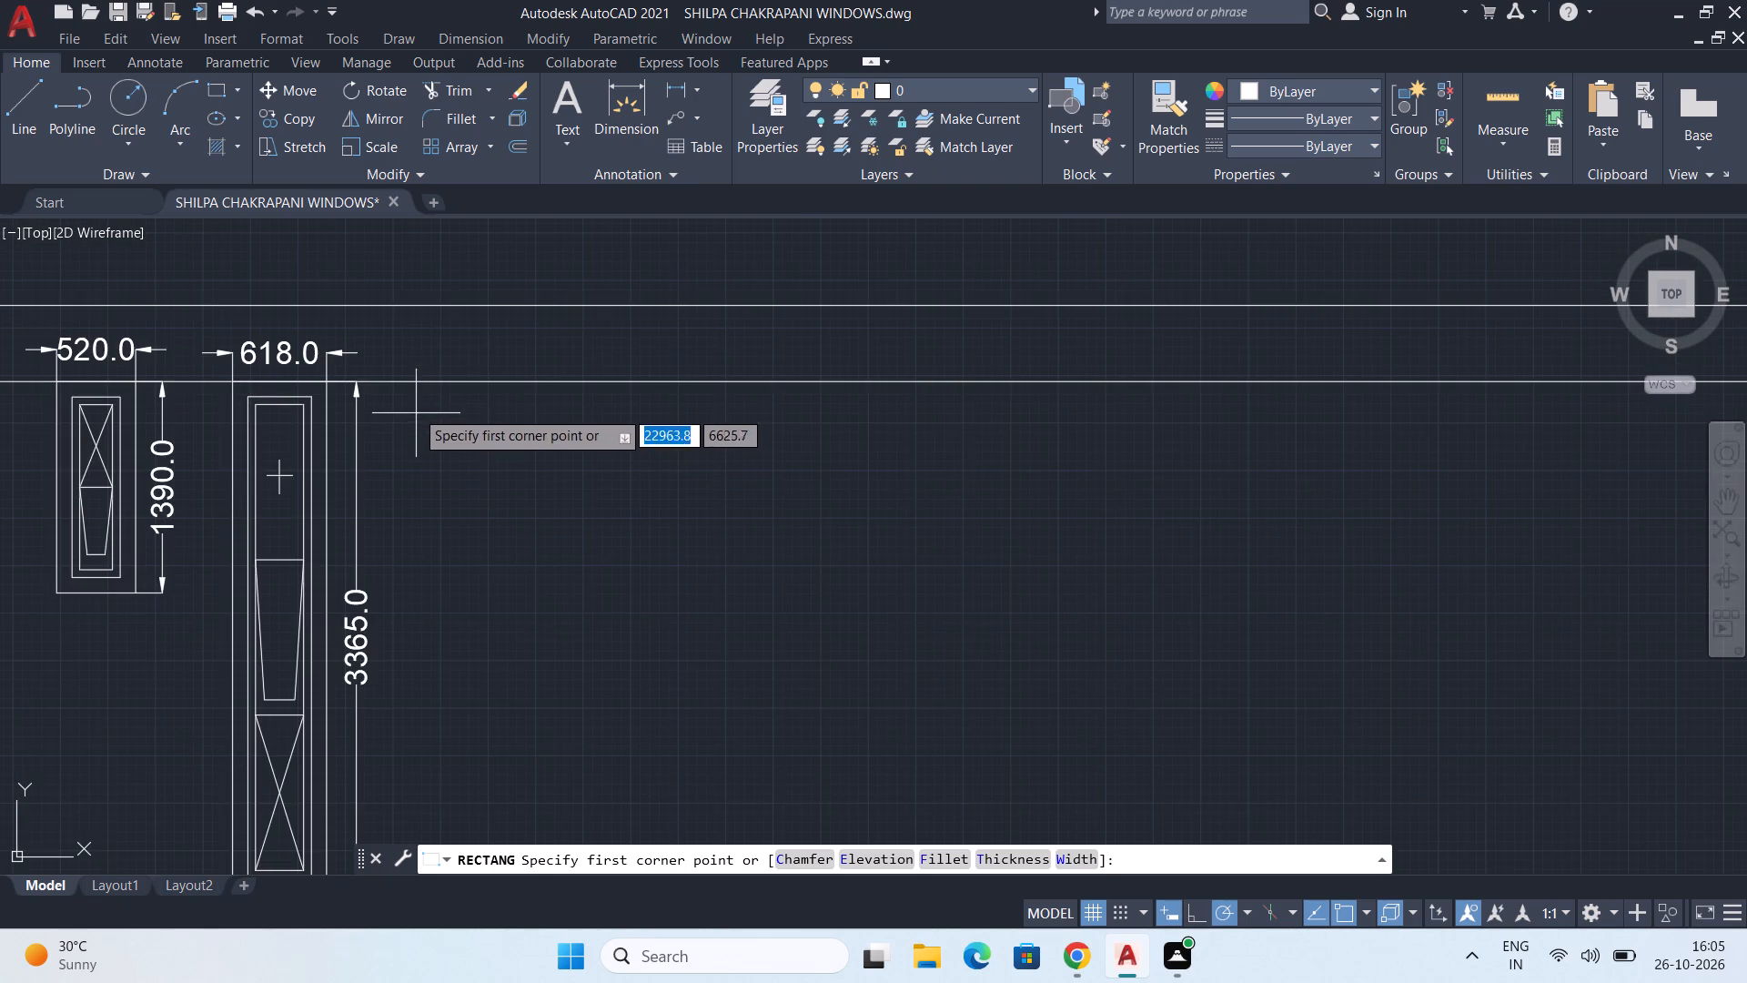
left_click(467, 382)
scroll(585, 487, "down", 1)
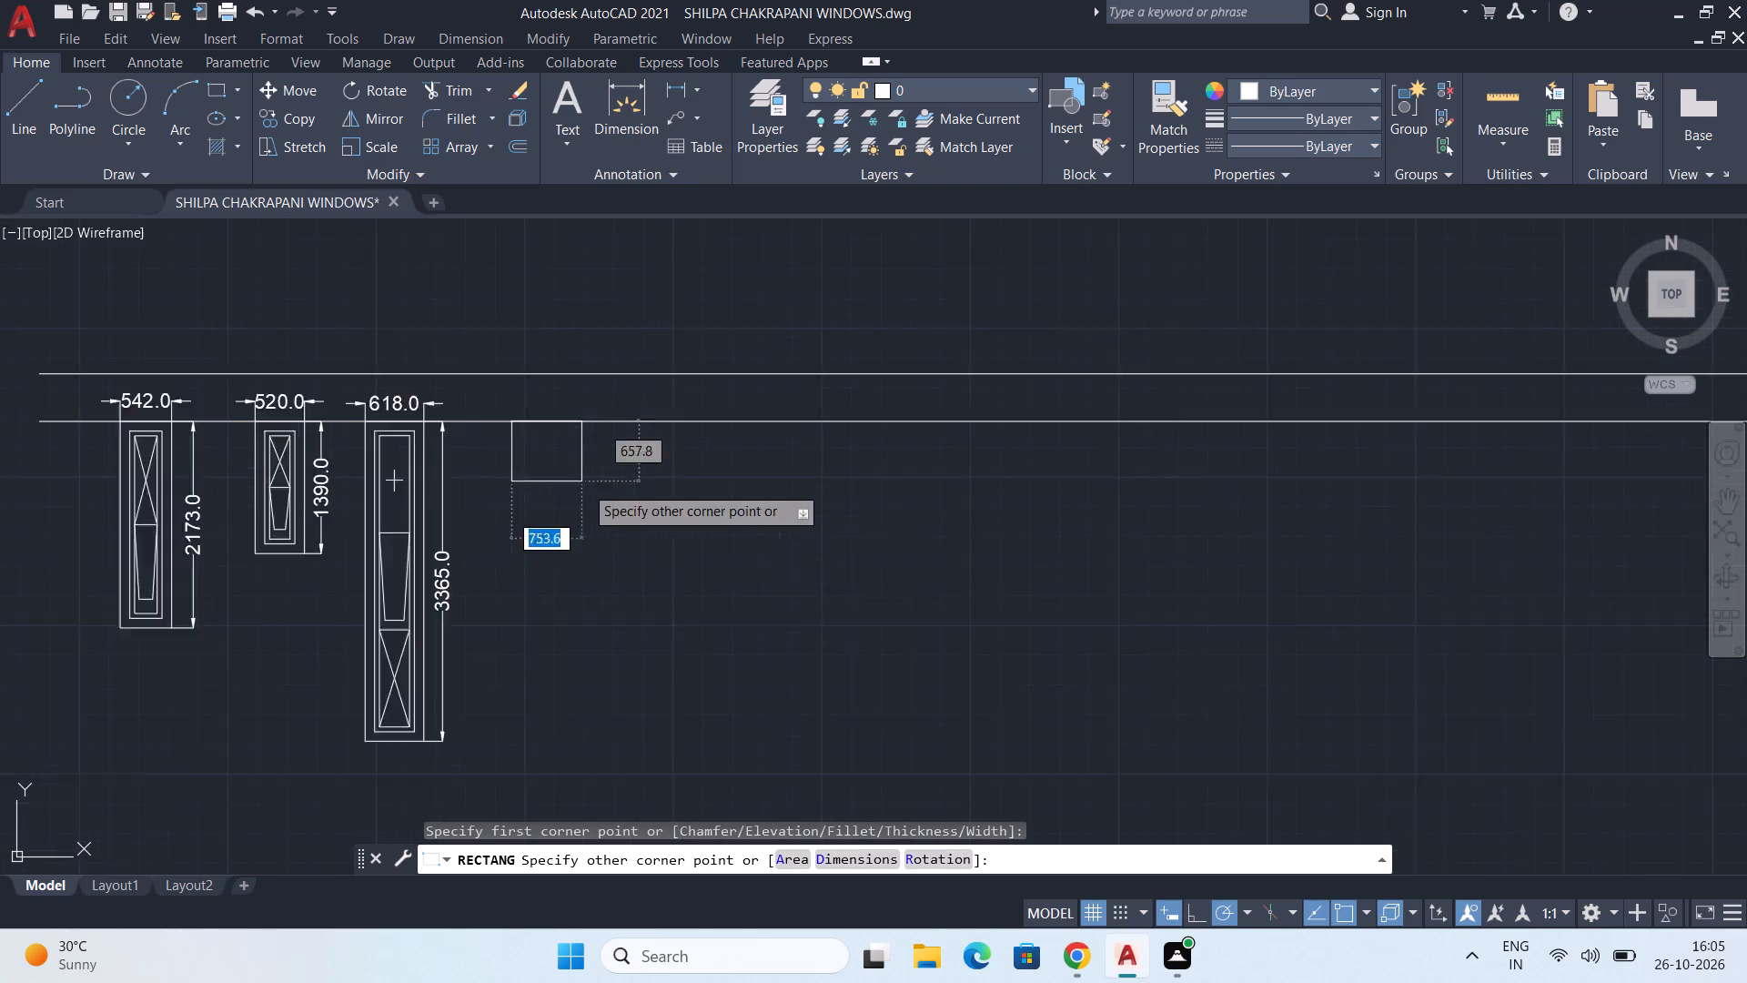
scroll(590, 495, "down", 1)
middle_click_drag(659, 626, 671, 498)
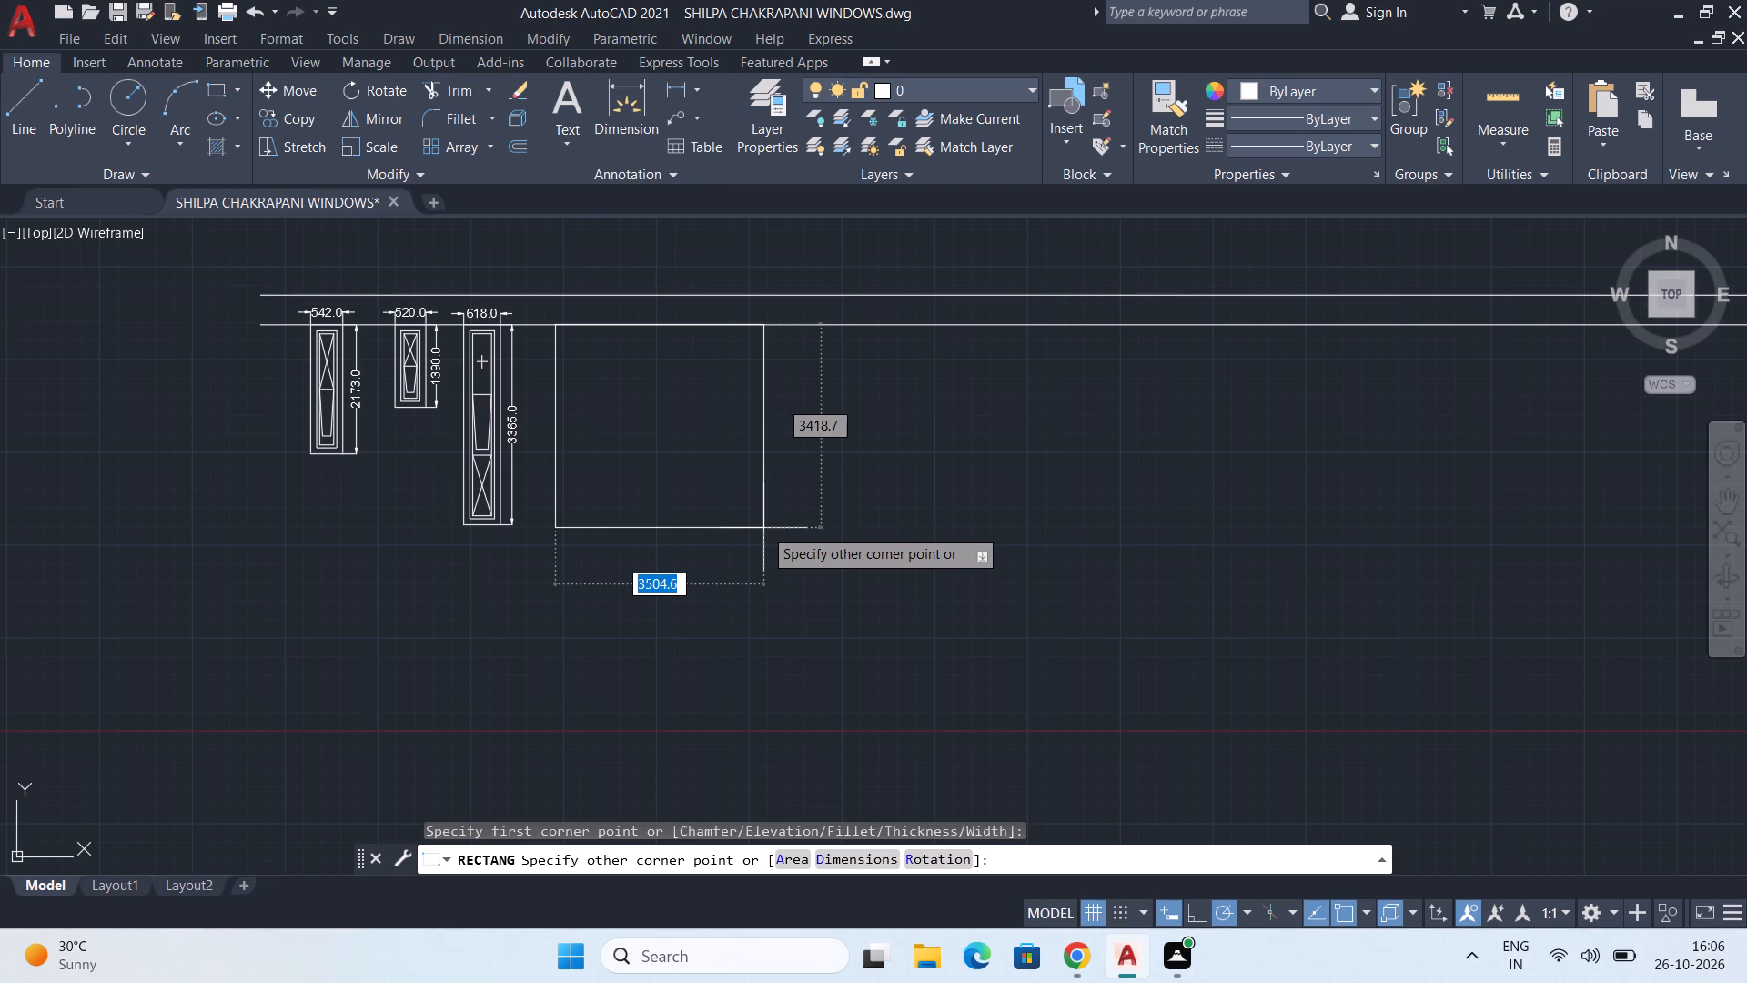
type("525")
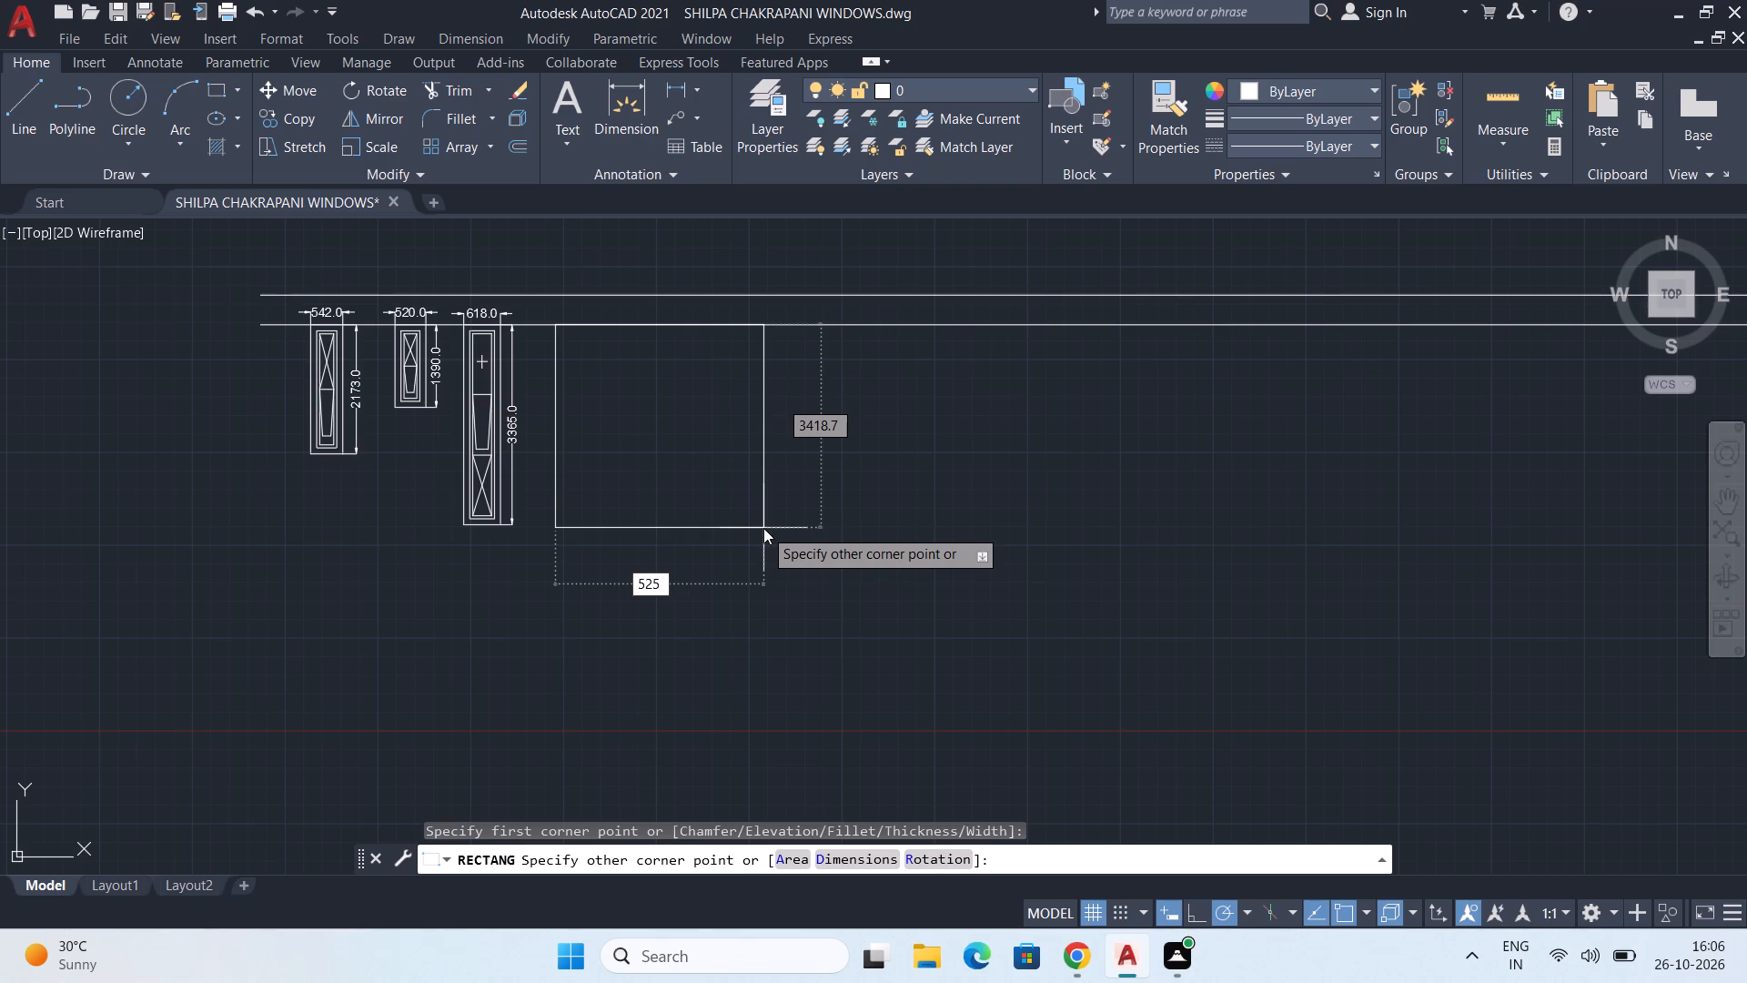
key("Tab")
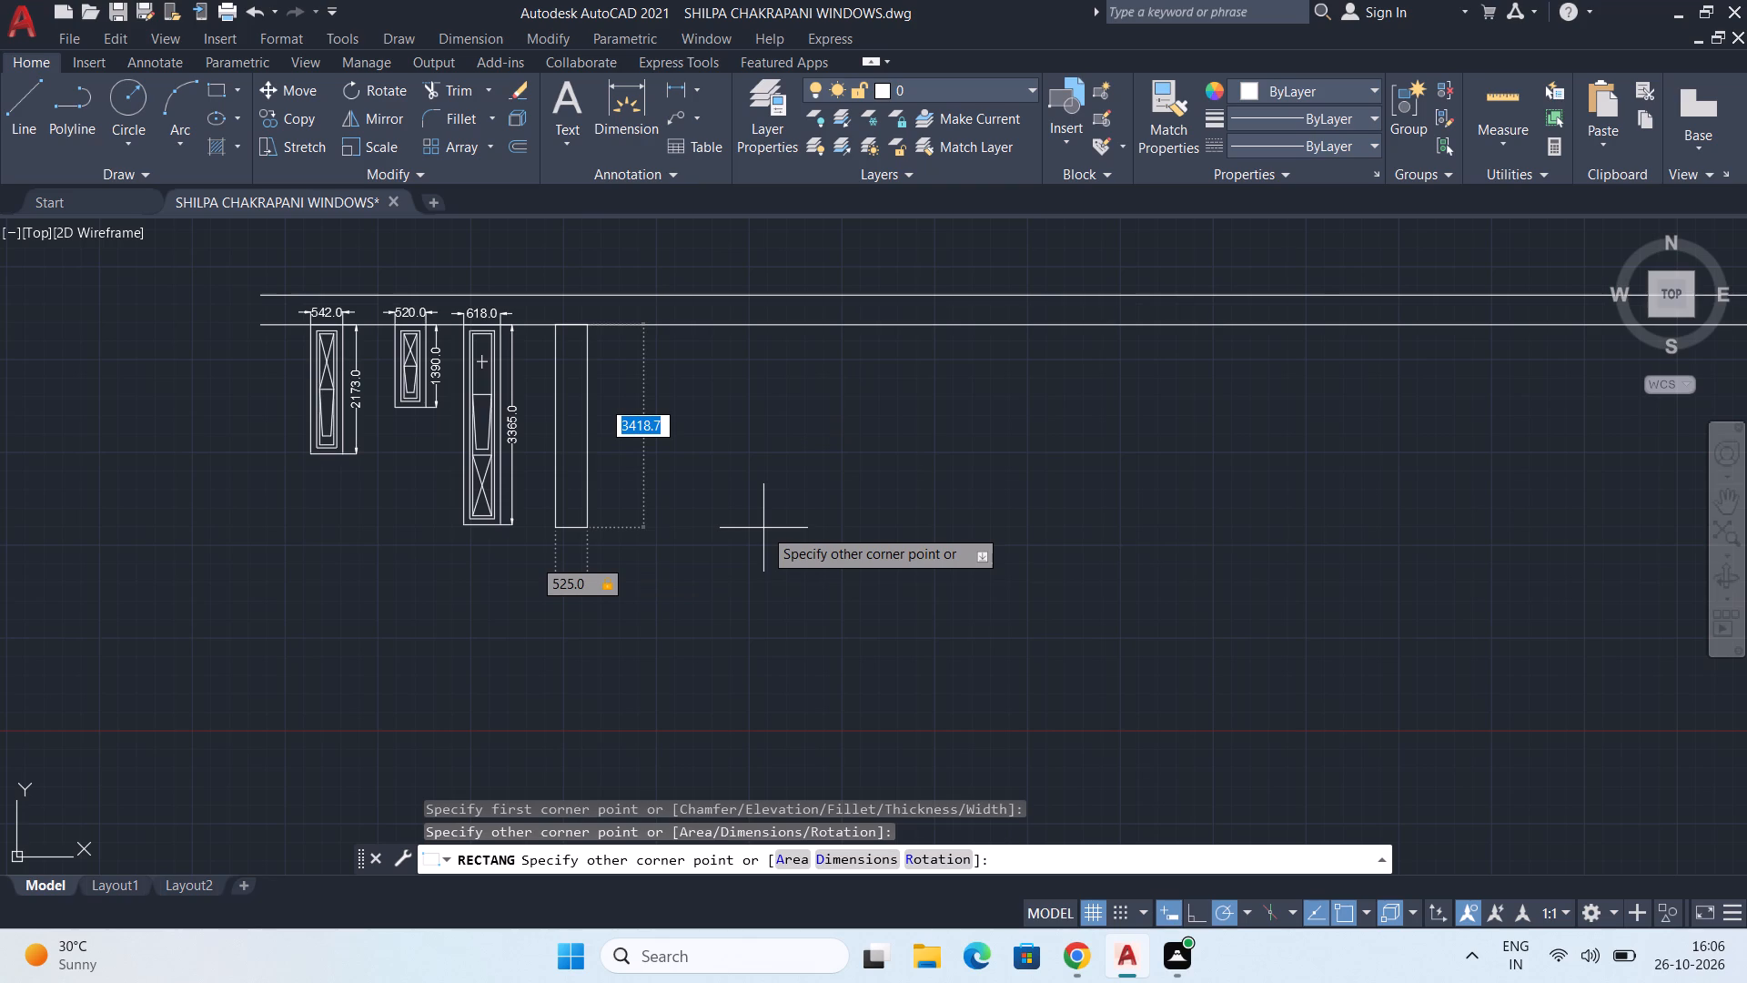
type("1400")
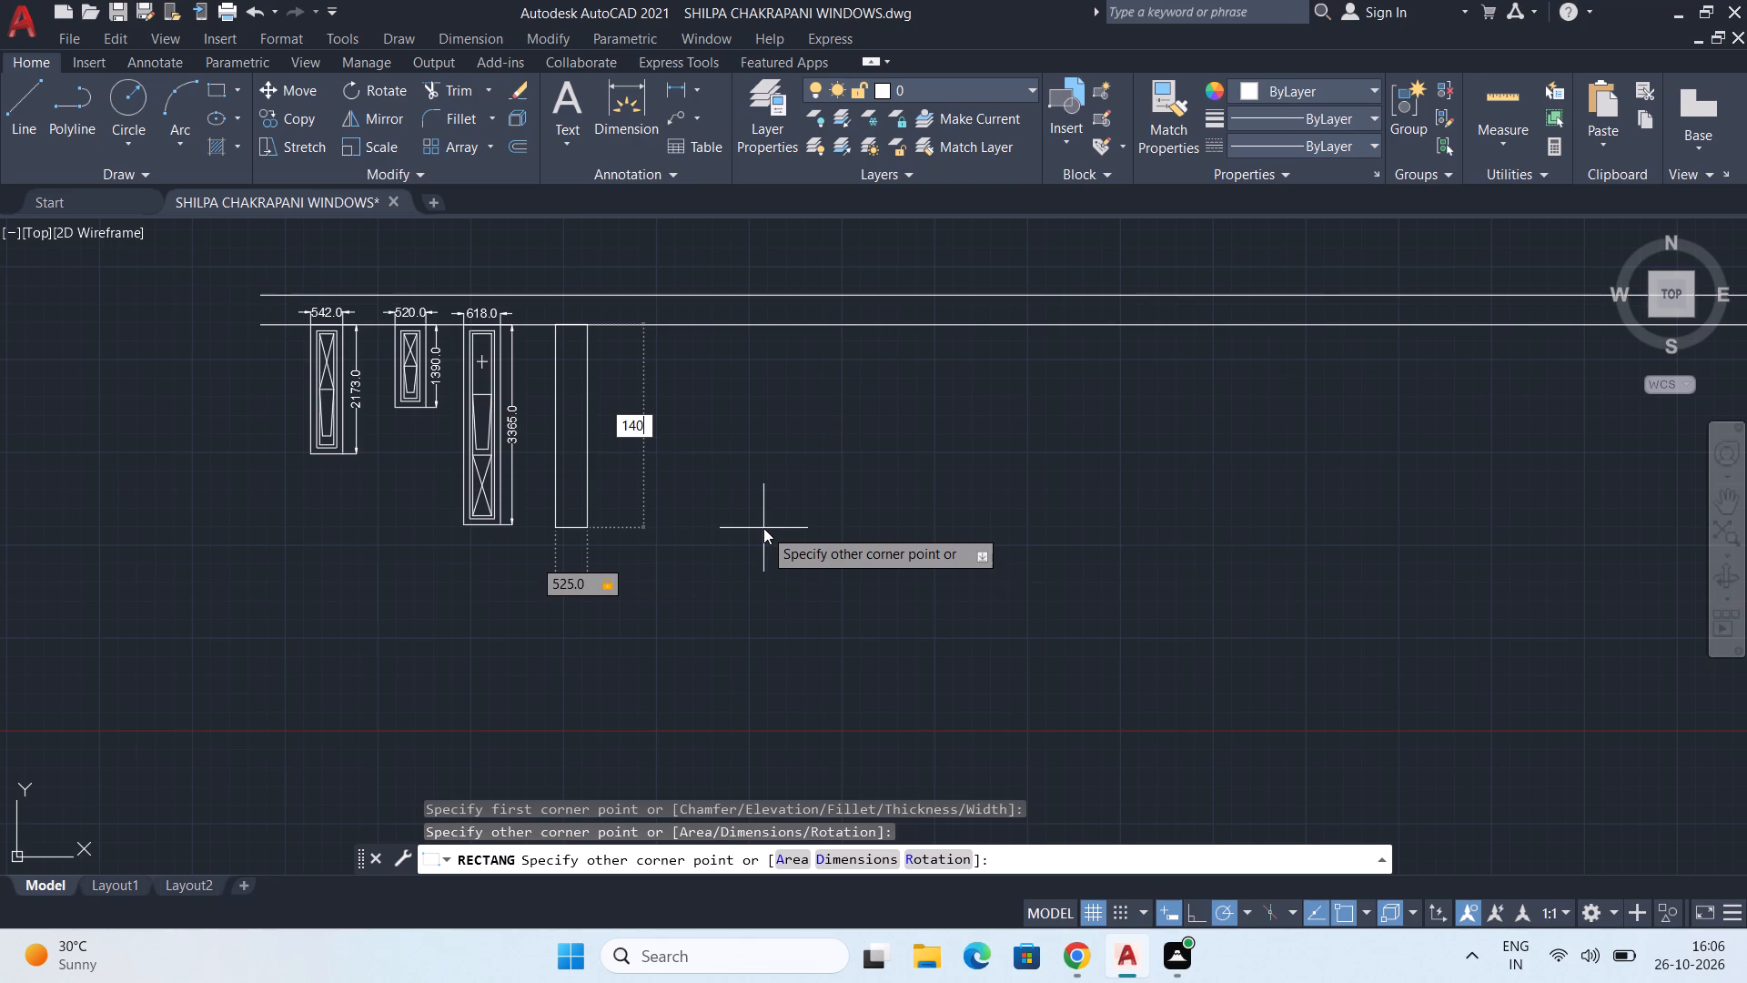
key("Return")
Offset the new 525-wide rectangle inward by 101.6.
scroll(596, 319, "up", 2)
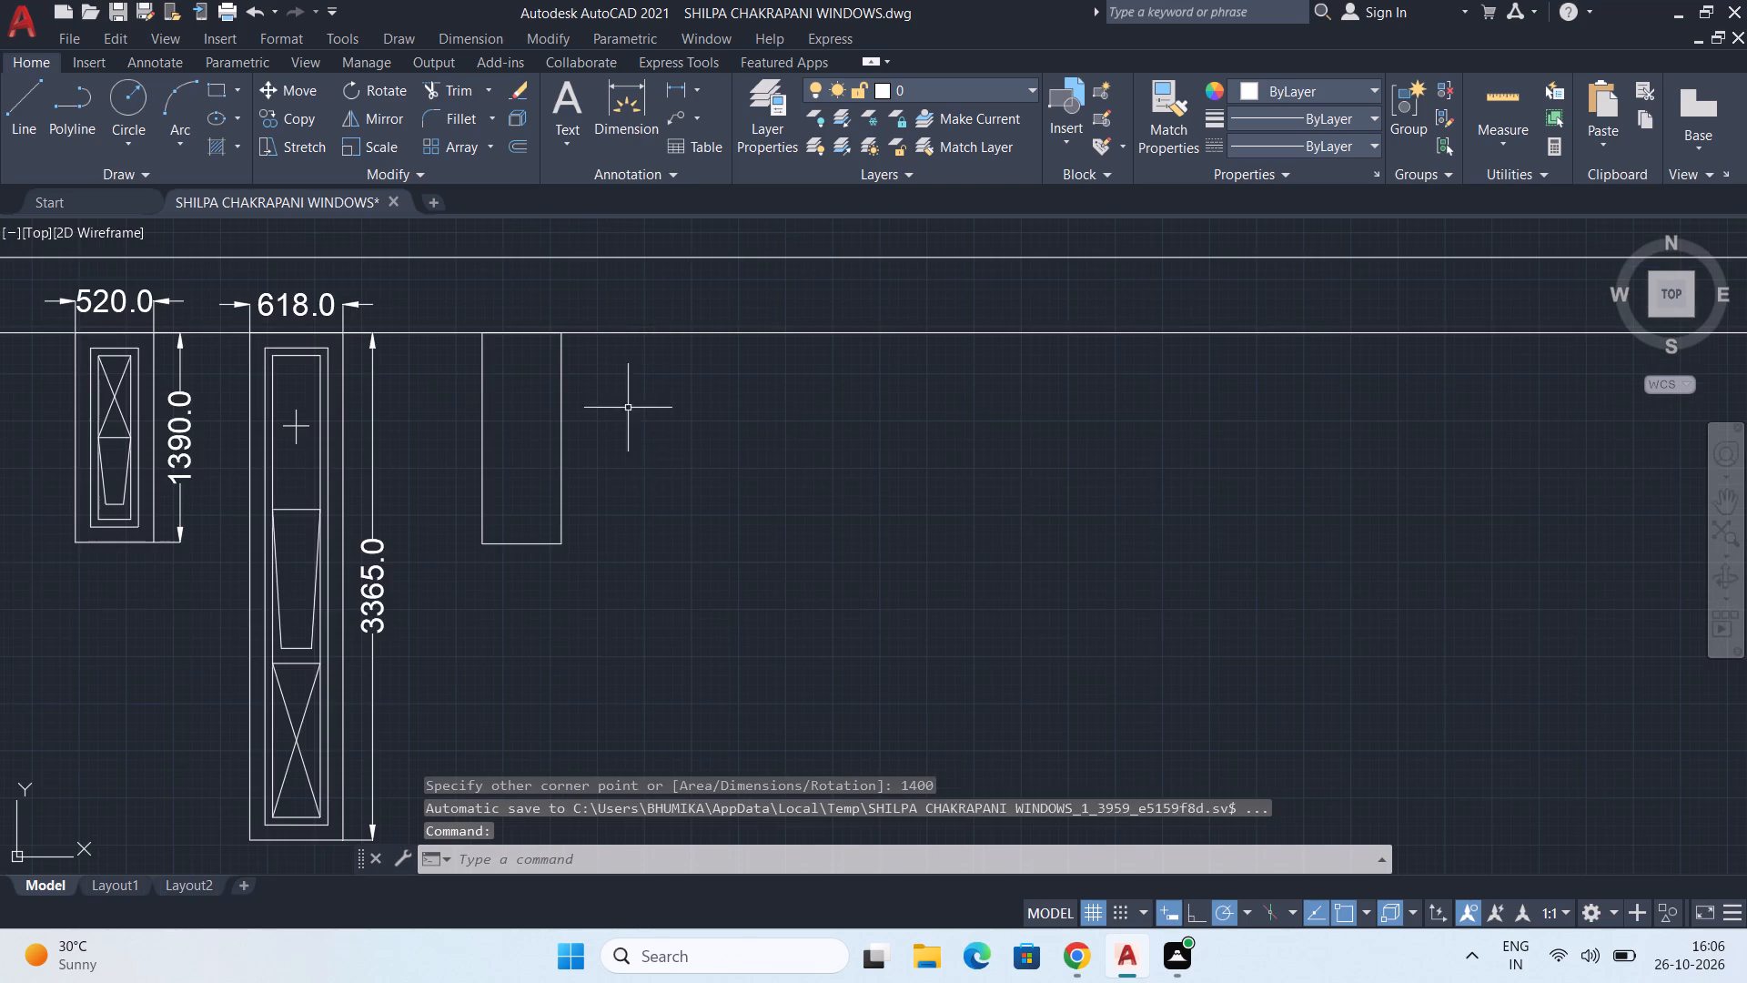
type("OFF")
key("Return")
type("101.6")
key("Return")
scroll(545, 533, "up", 3)
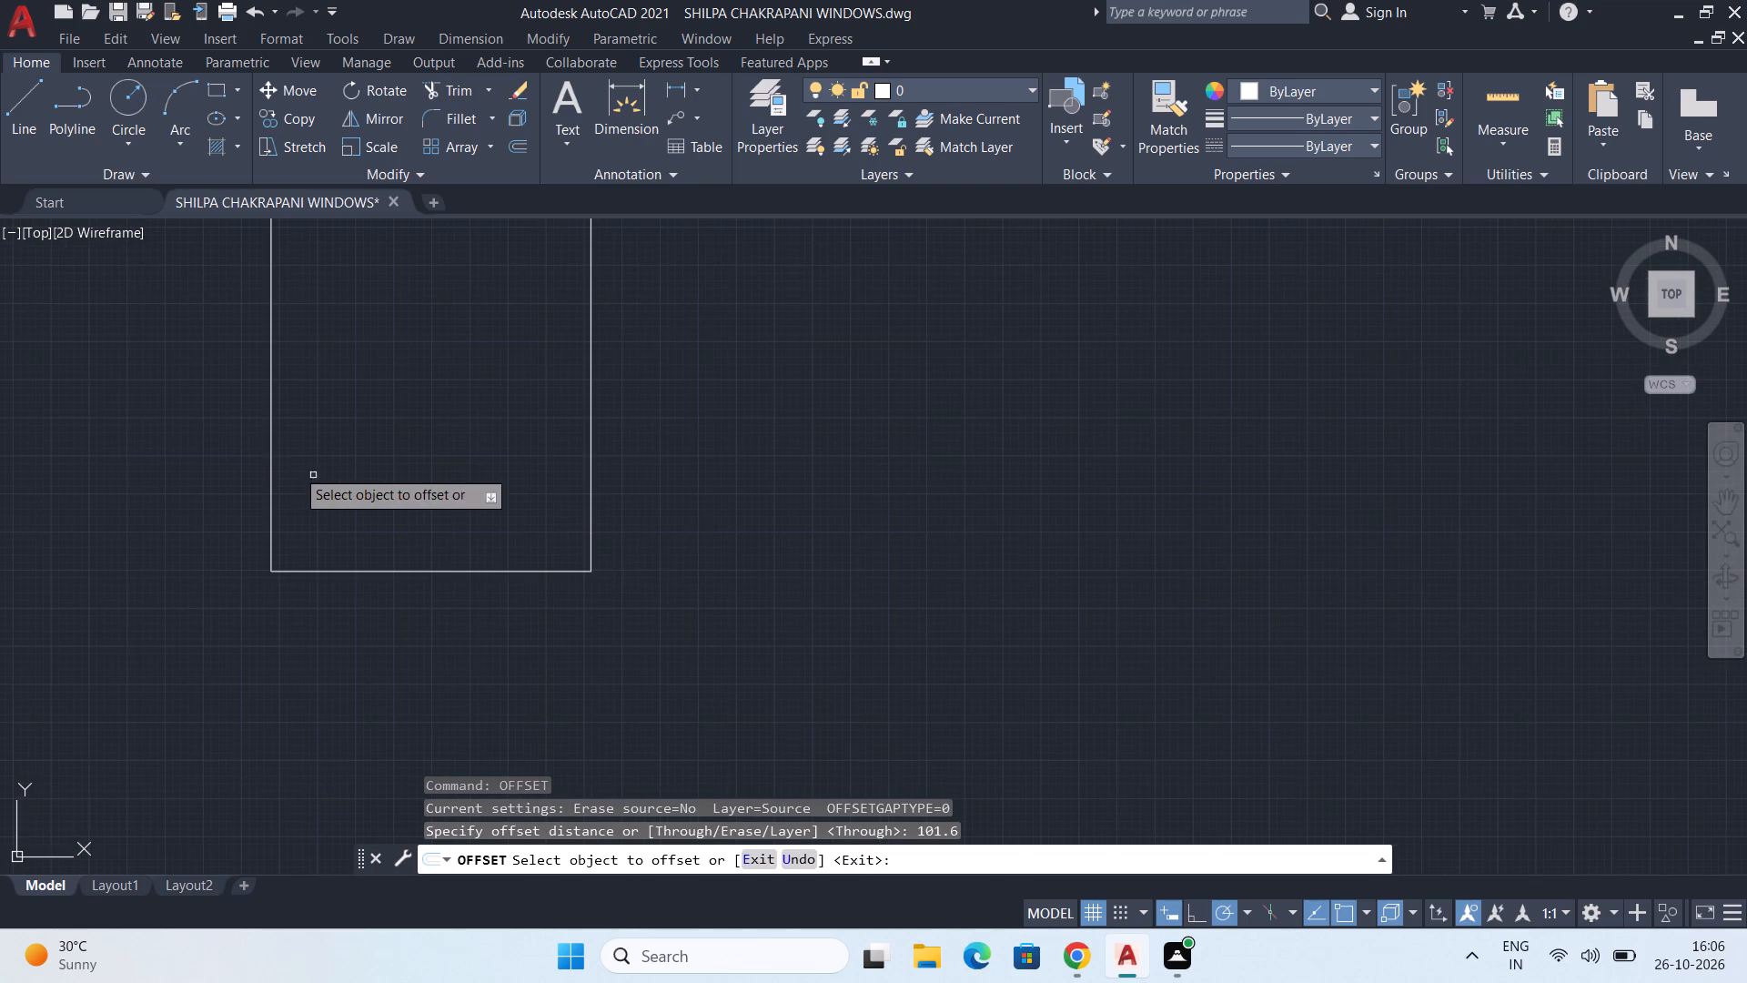
left_click(269, 475)
left_click(313, 471)
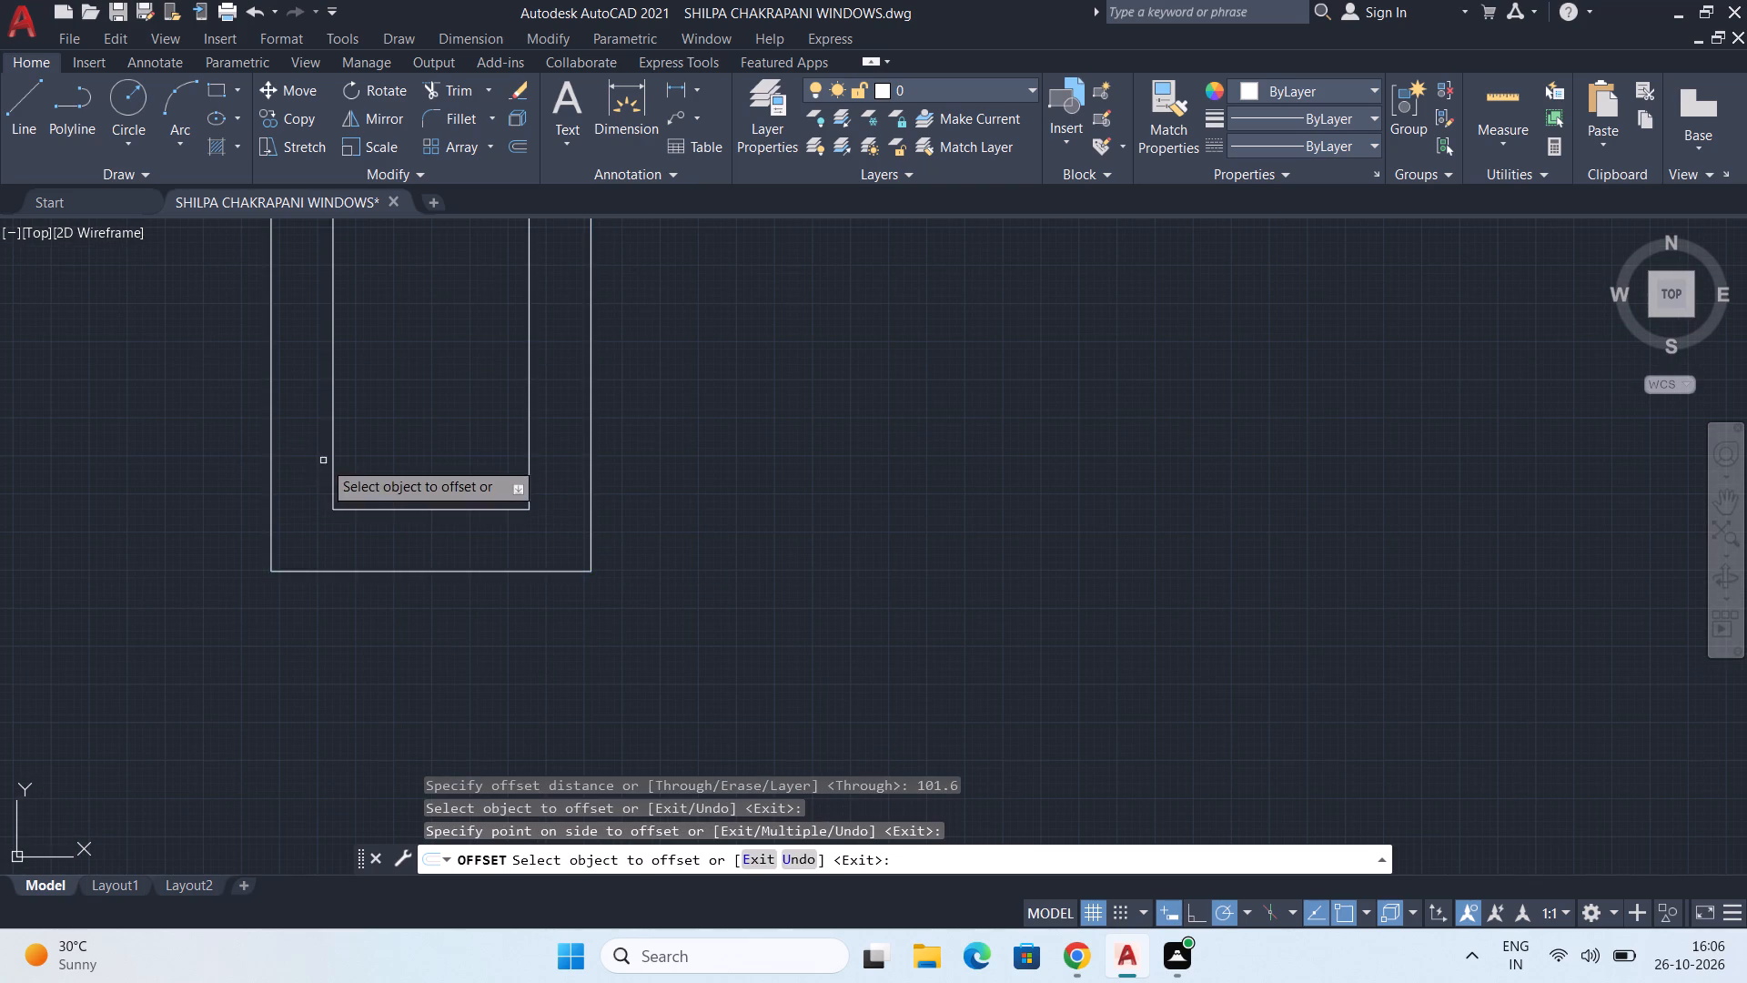
Offset the 525-wide window's inner rectangle inward by 50.8.
scroll(323, 461, "down", 2)
middle_click_drag(341, 489, 361, 667)
scroll(346, 534, "up", 2)
left_click(347, 570)
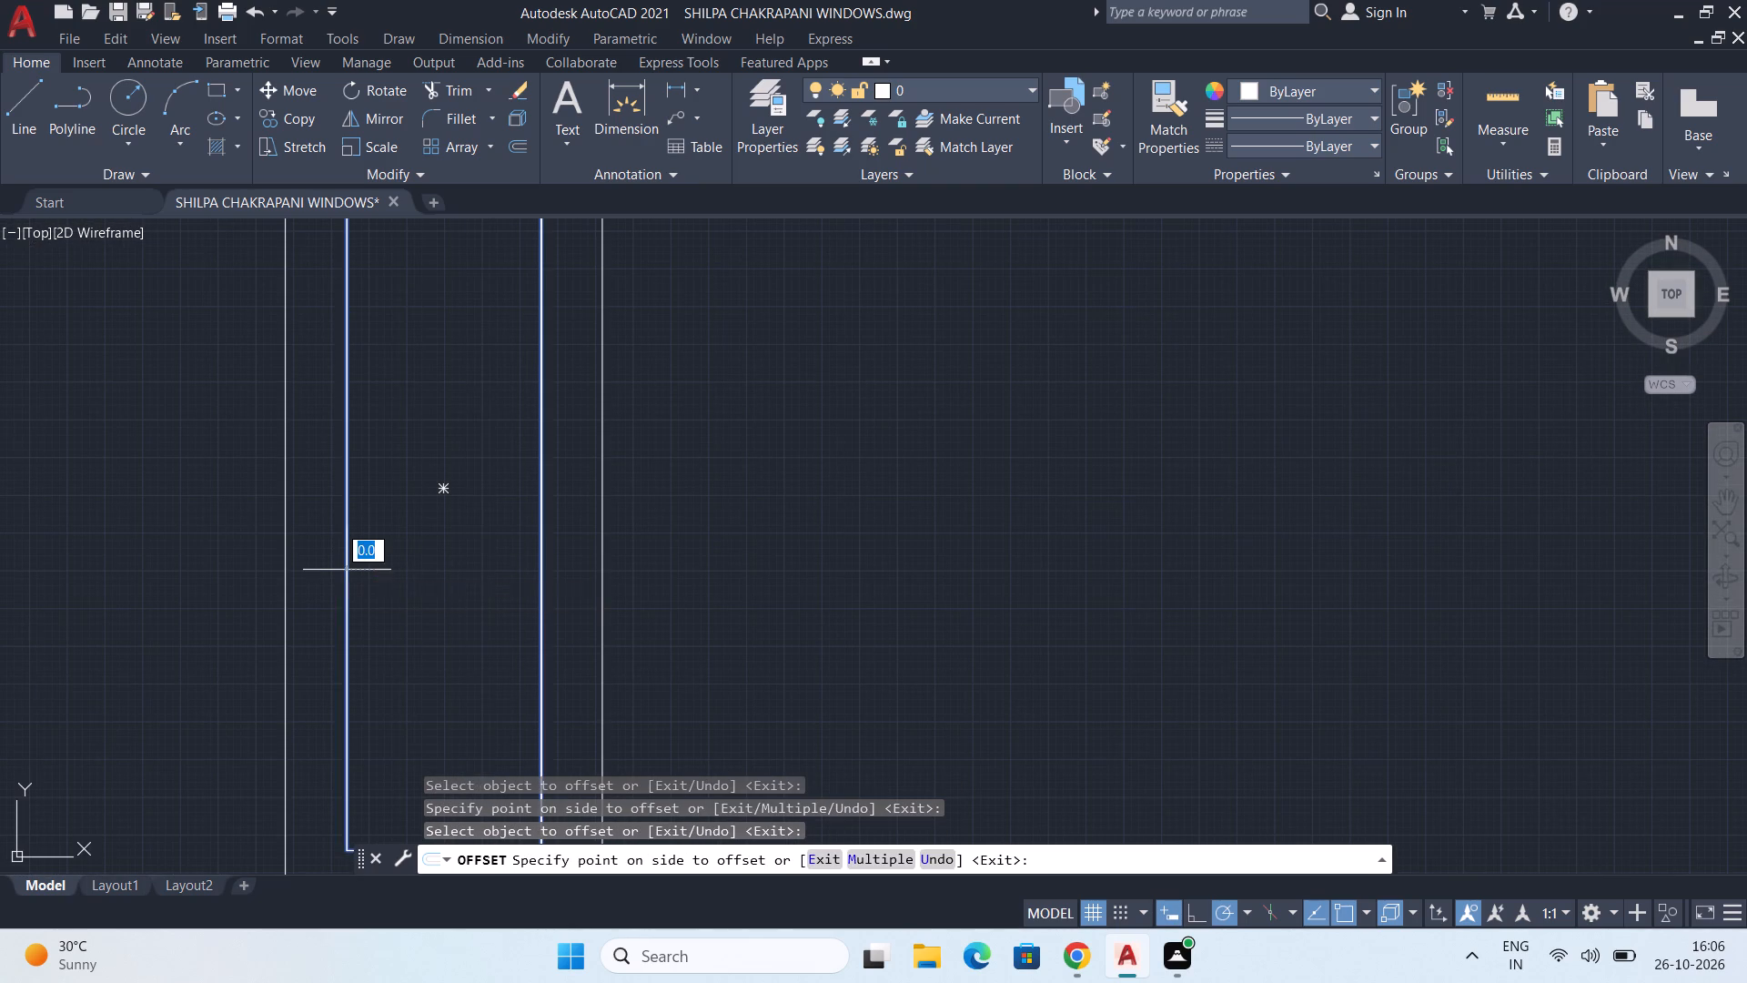
type("50.8")
key("Return")
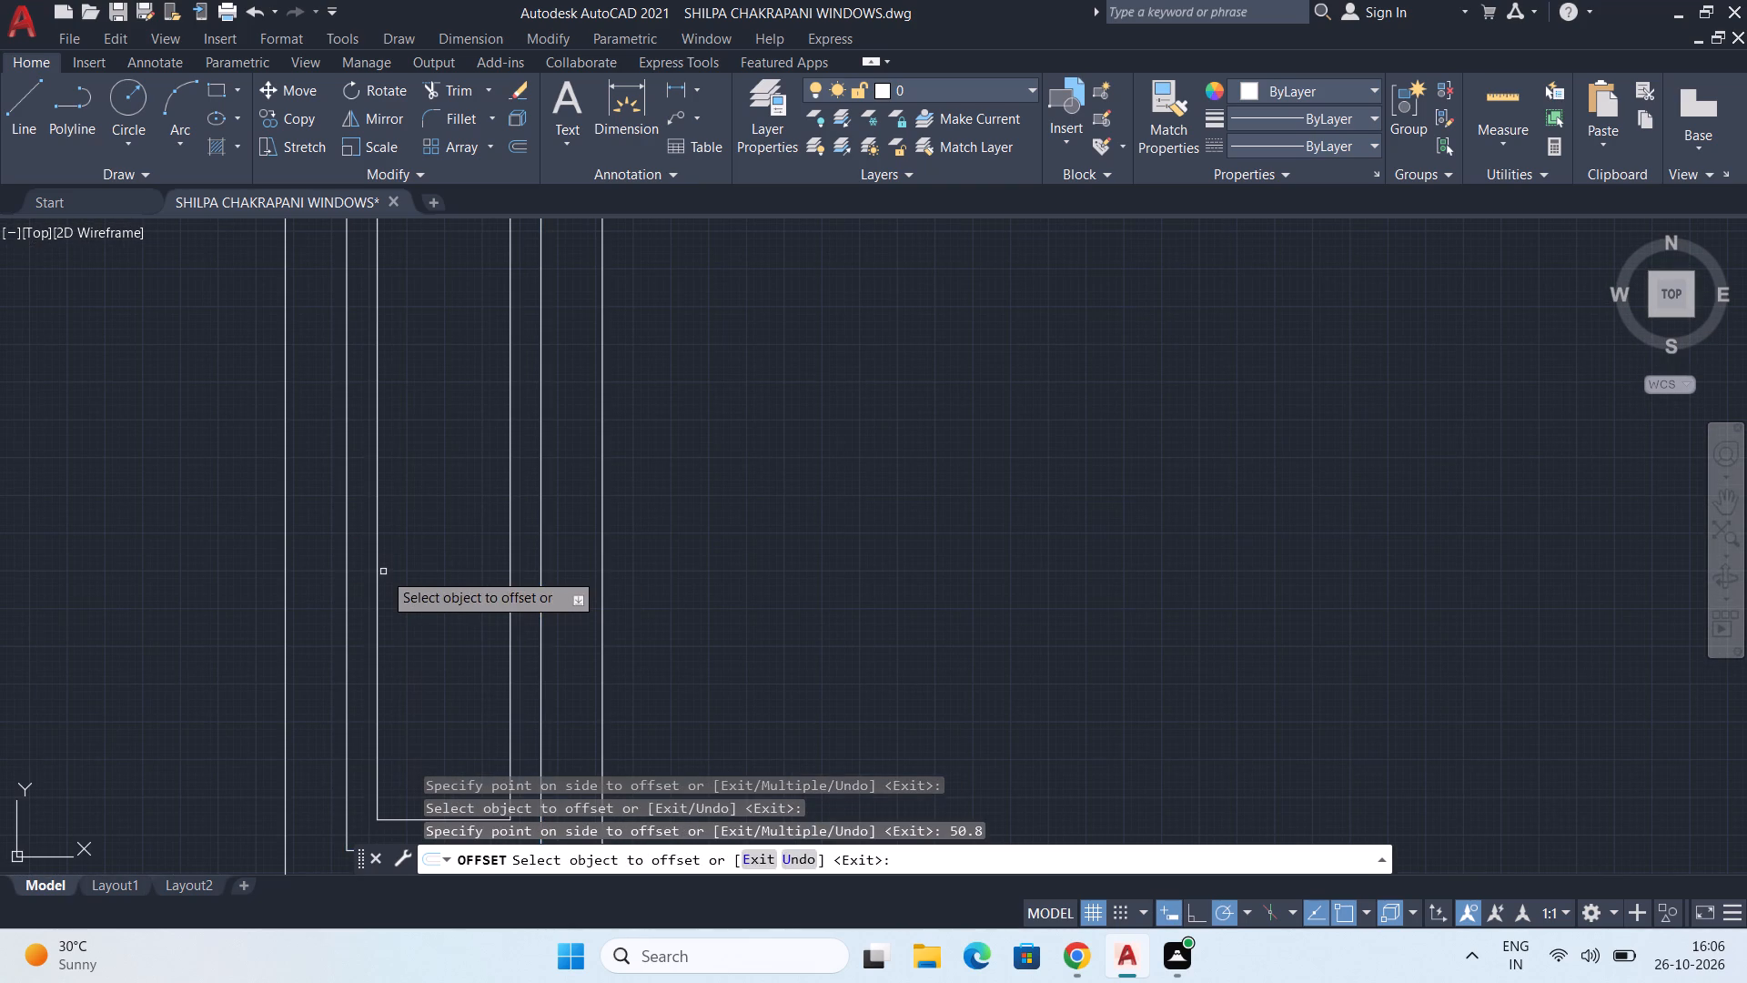
key("space")
Explode the innermost rectangle of the 525-wide window into separate lines.
scroll(404, 540, "down", 2)
middle_click_drag(417, 552, 420, 603)
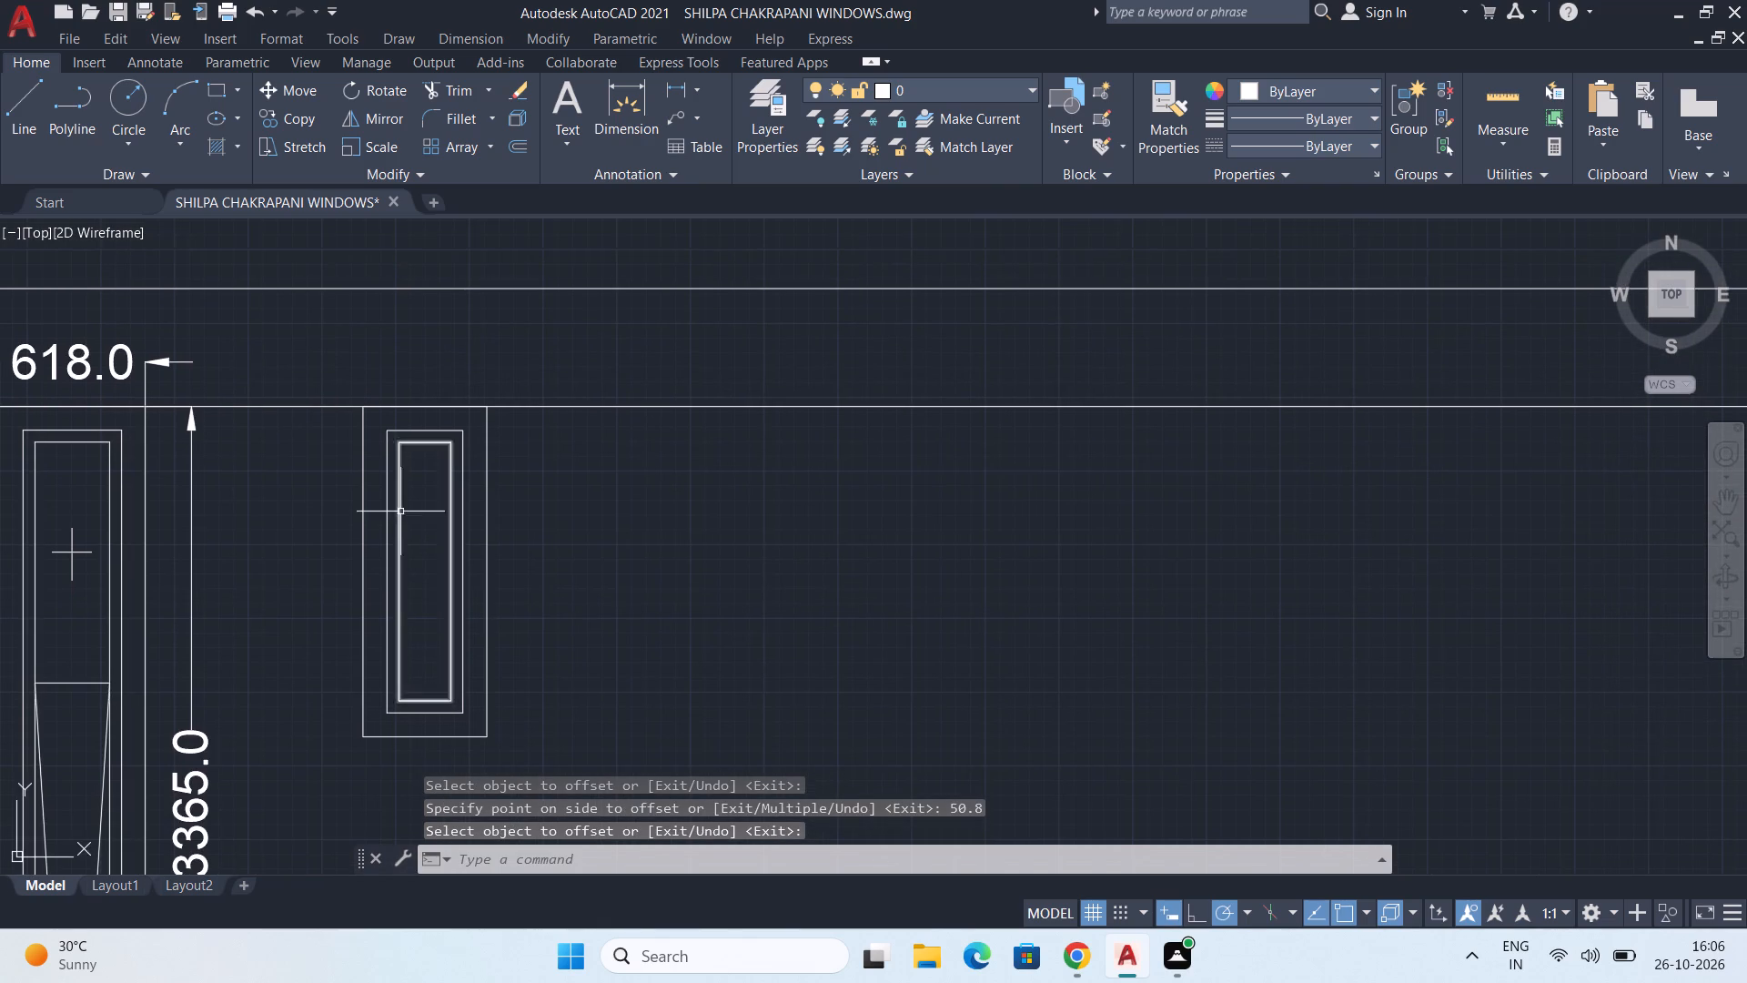
scroll(400, 512, "up", 1)
middle_click_drag(422, 715, 386, 577)
left_click(358, 585)
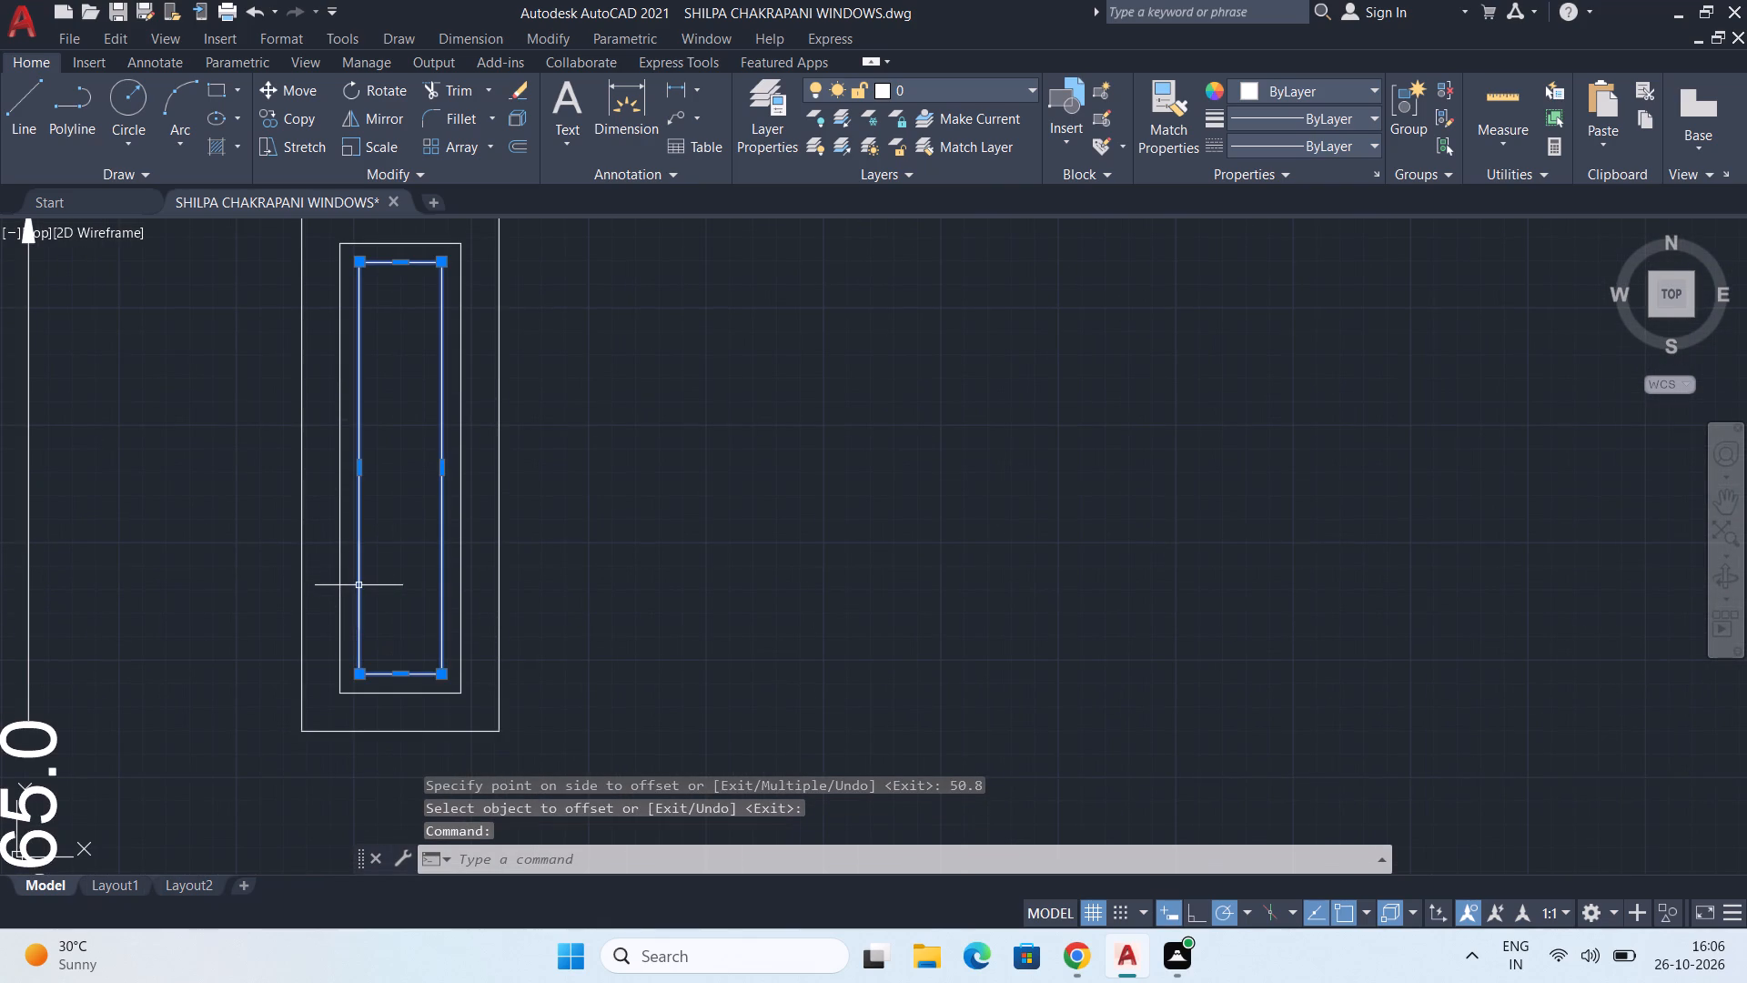
key("x")
key("Return")
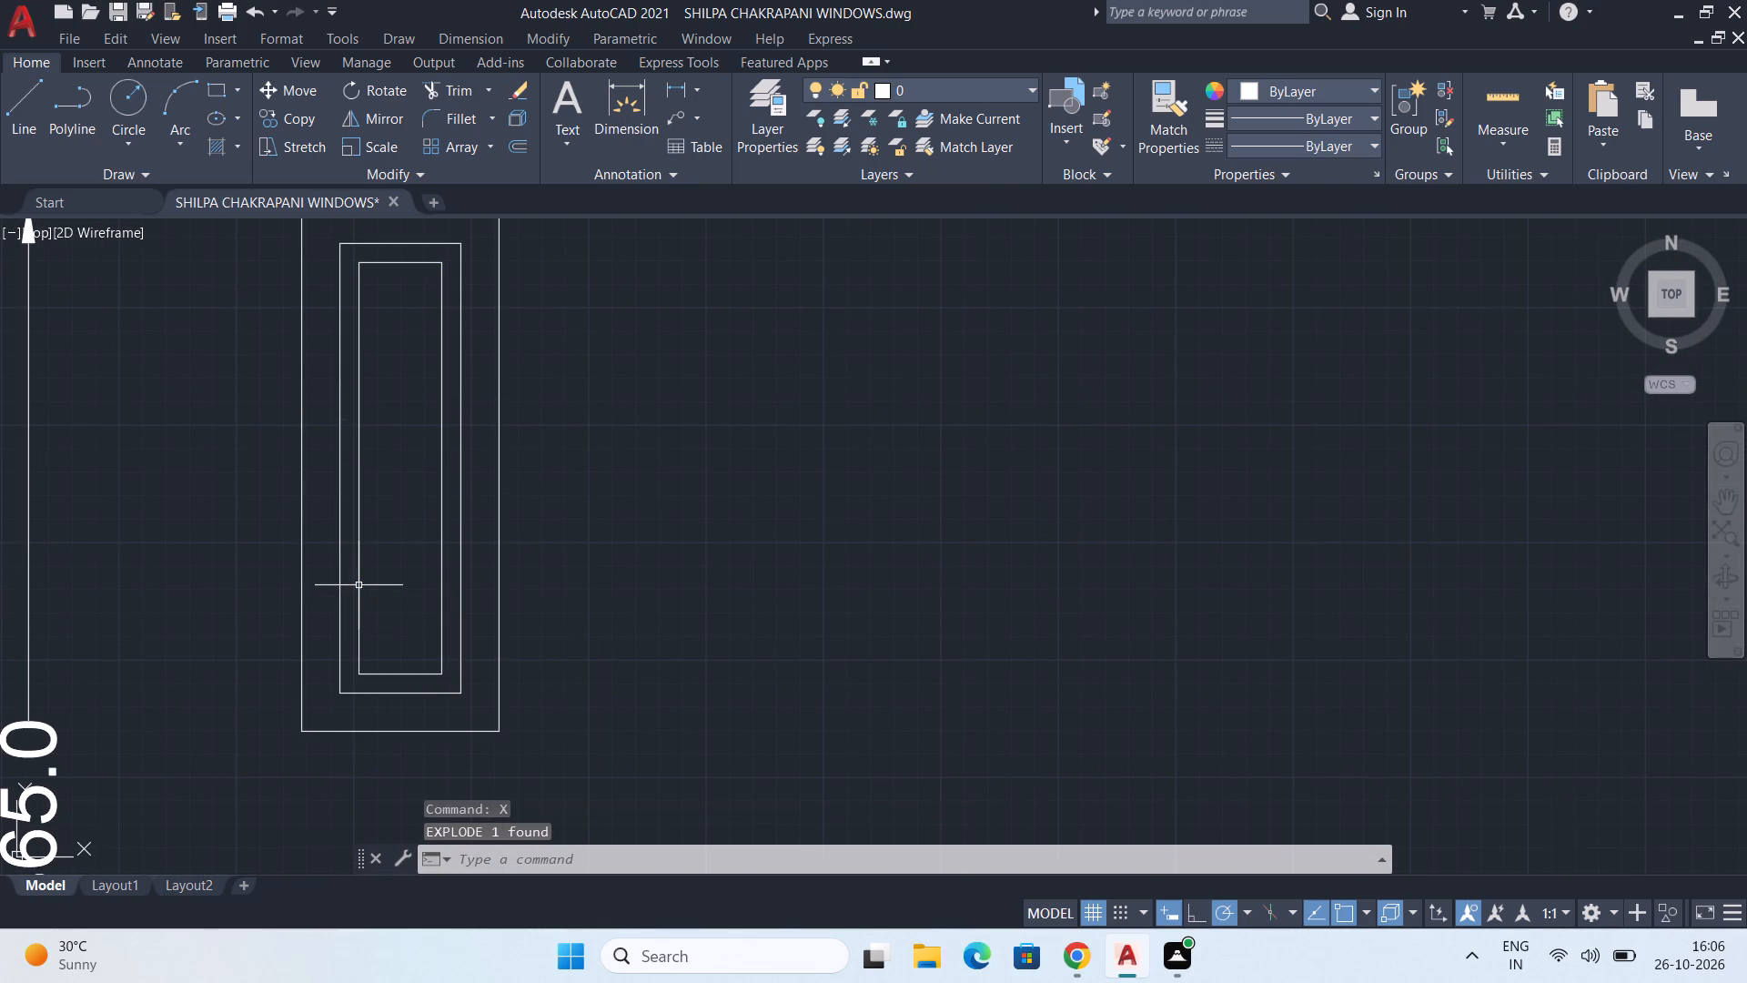
Offset the bottom edge of the 525-wide window's innermost frame upward by 150.
type("OFF")
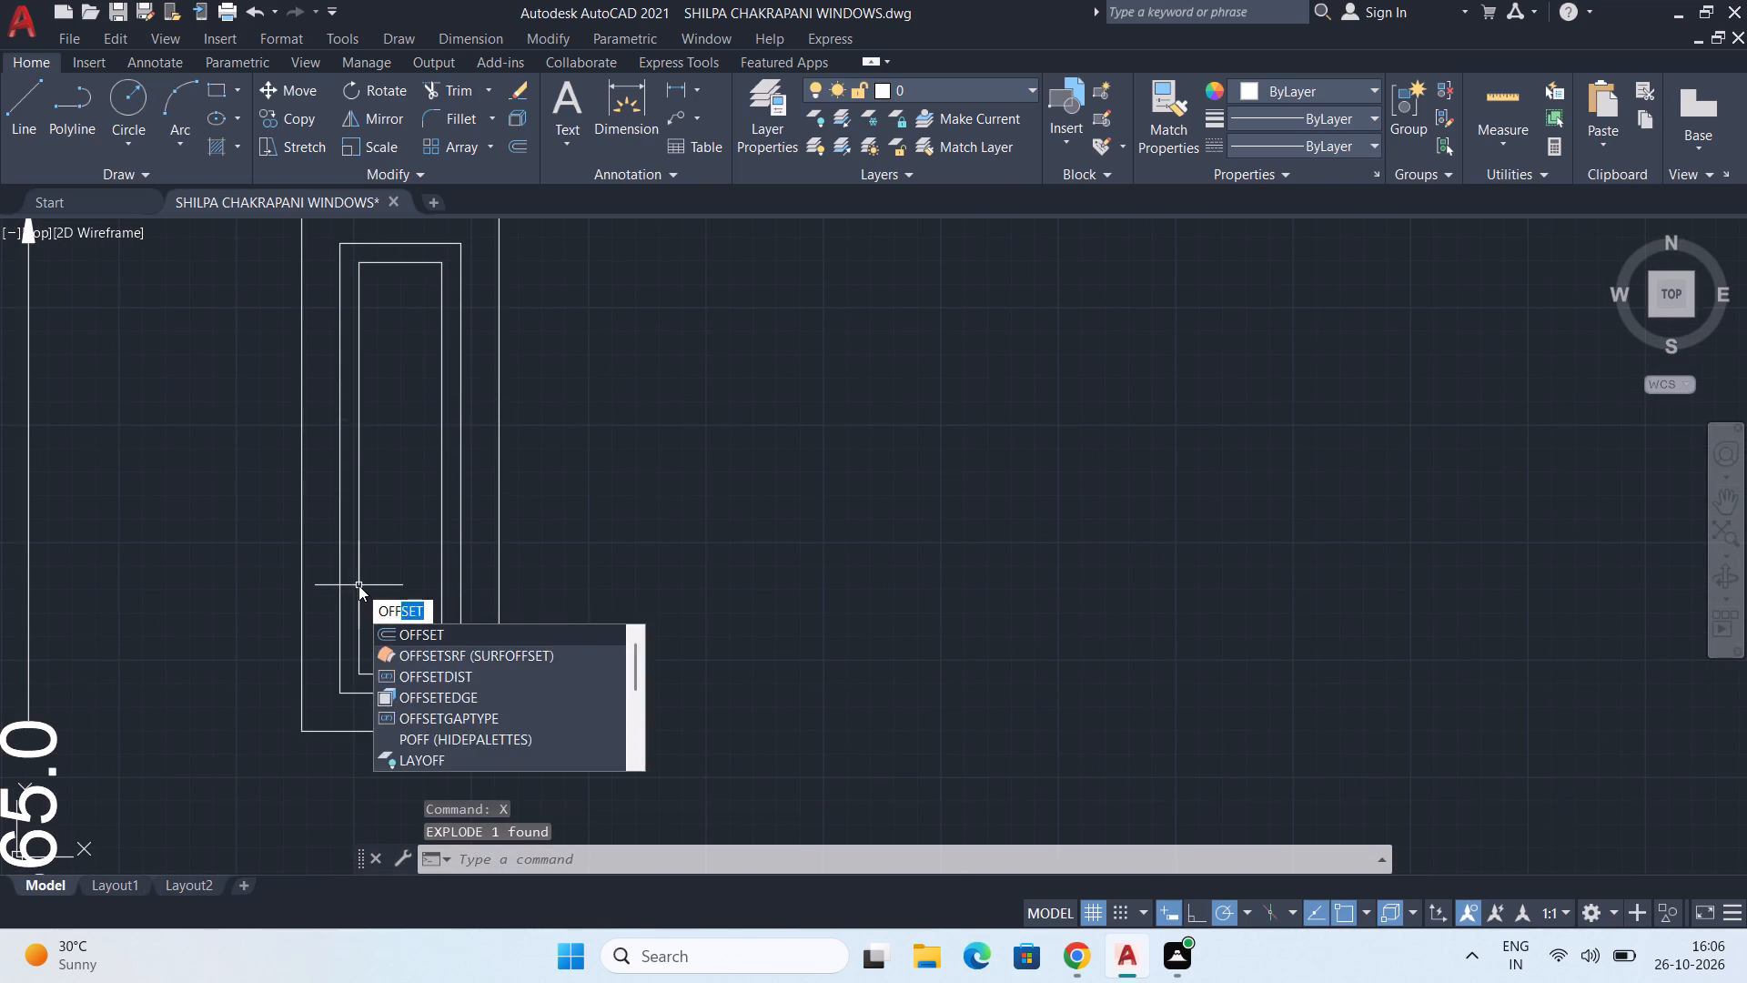
key("Return")
type("150")
key("Return")
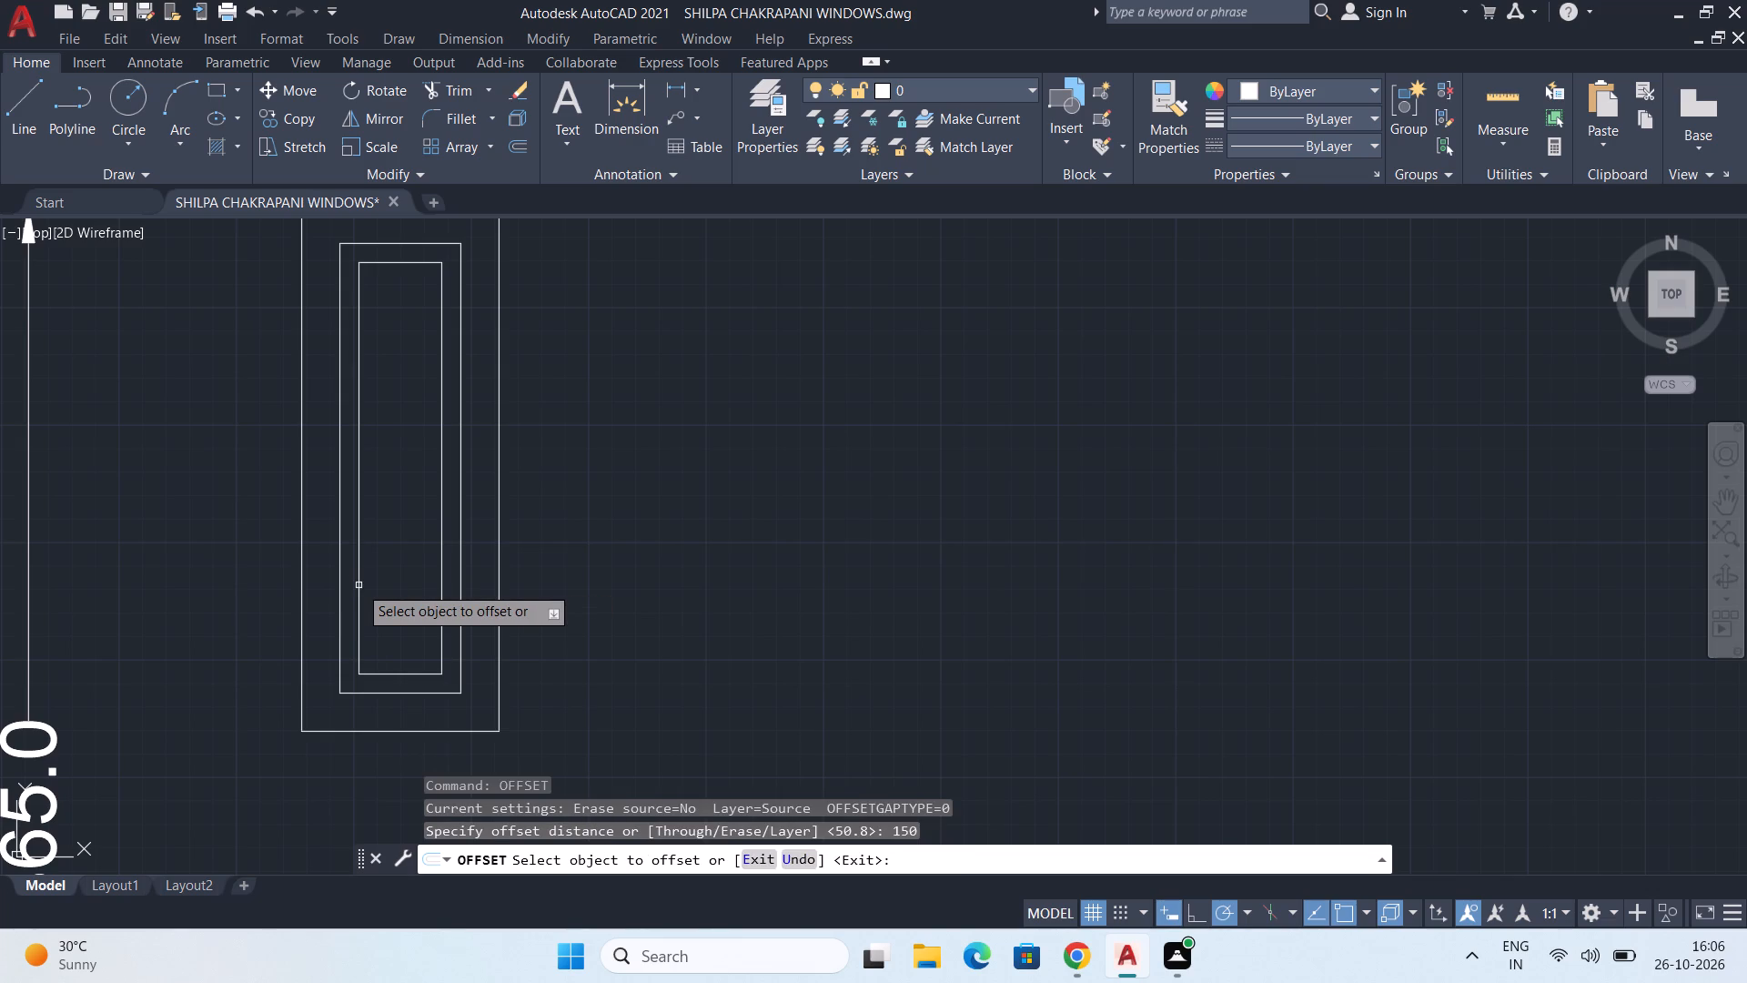
left_click_drag(397, 674, 399, 661)
left_click(406, 601)
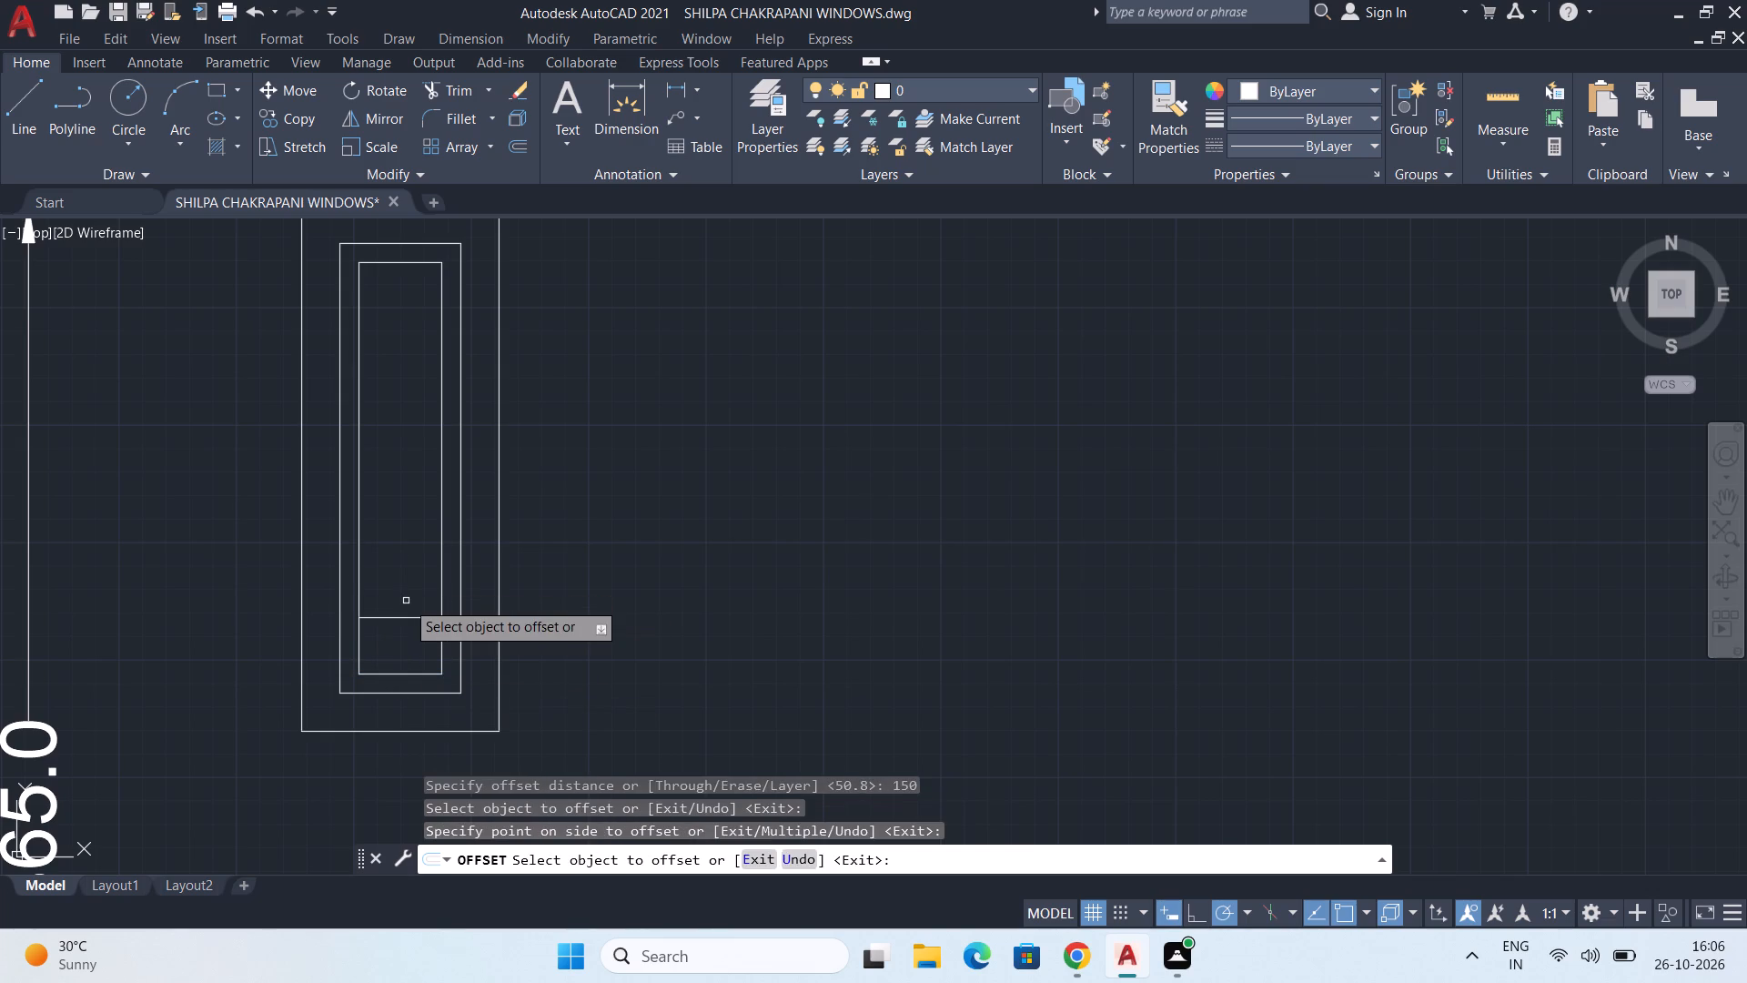
Draw a slanted line from the innermost frame's upper-left corner down to the horizontal offset line, ending a little inside its left end.
key("space")
key("l")
key("Return")
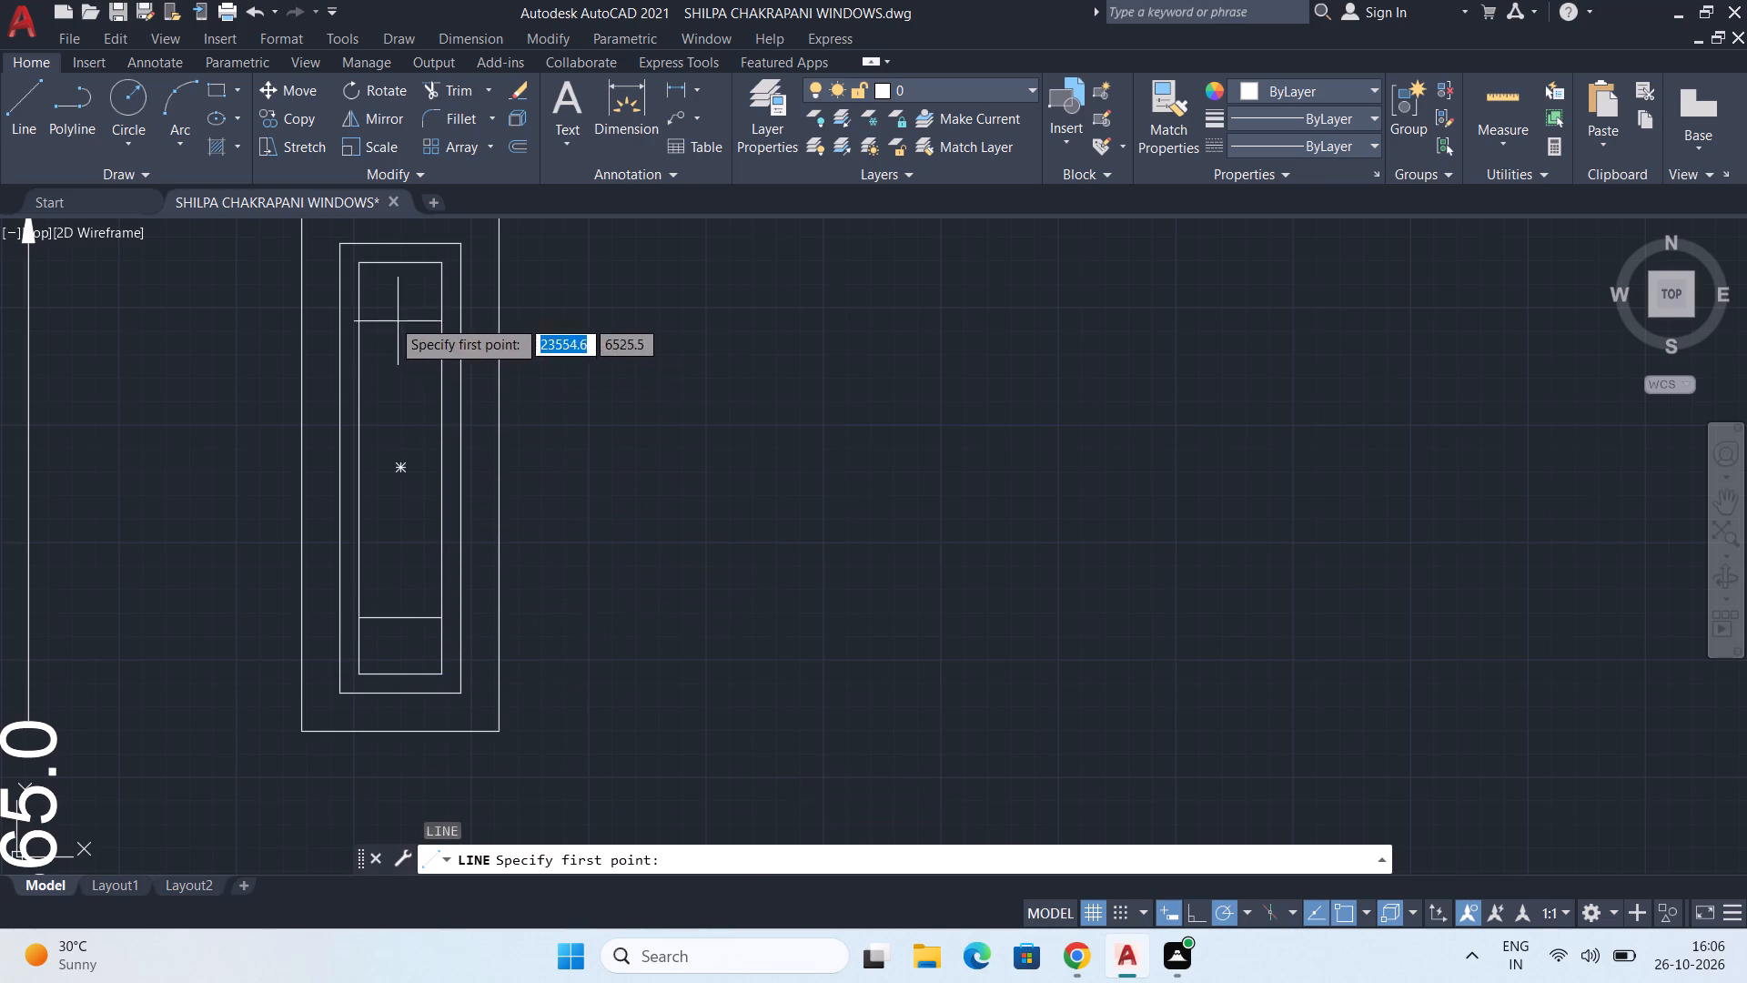
left_click(363, 260)
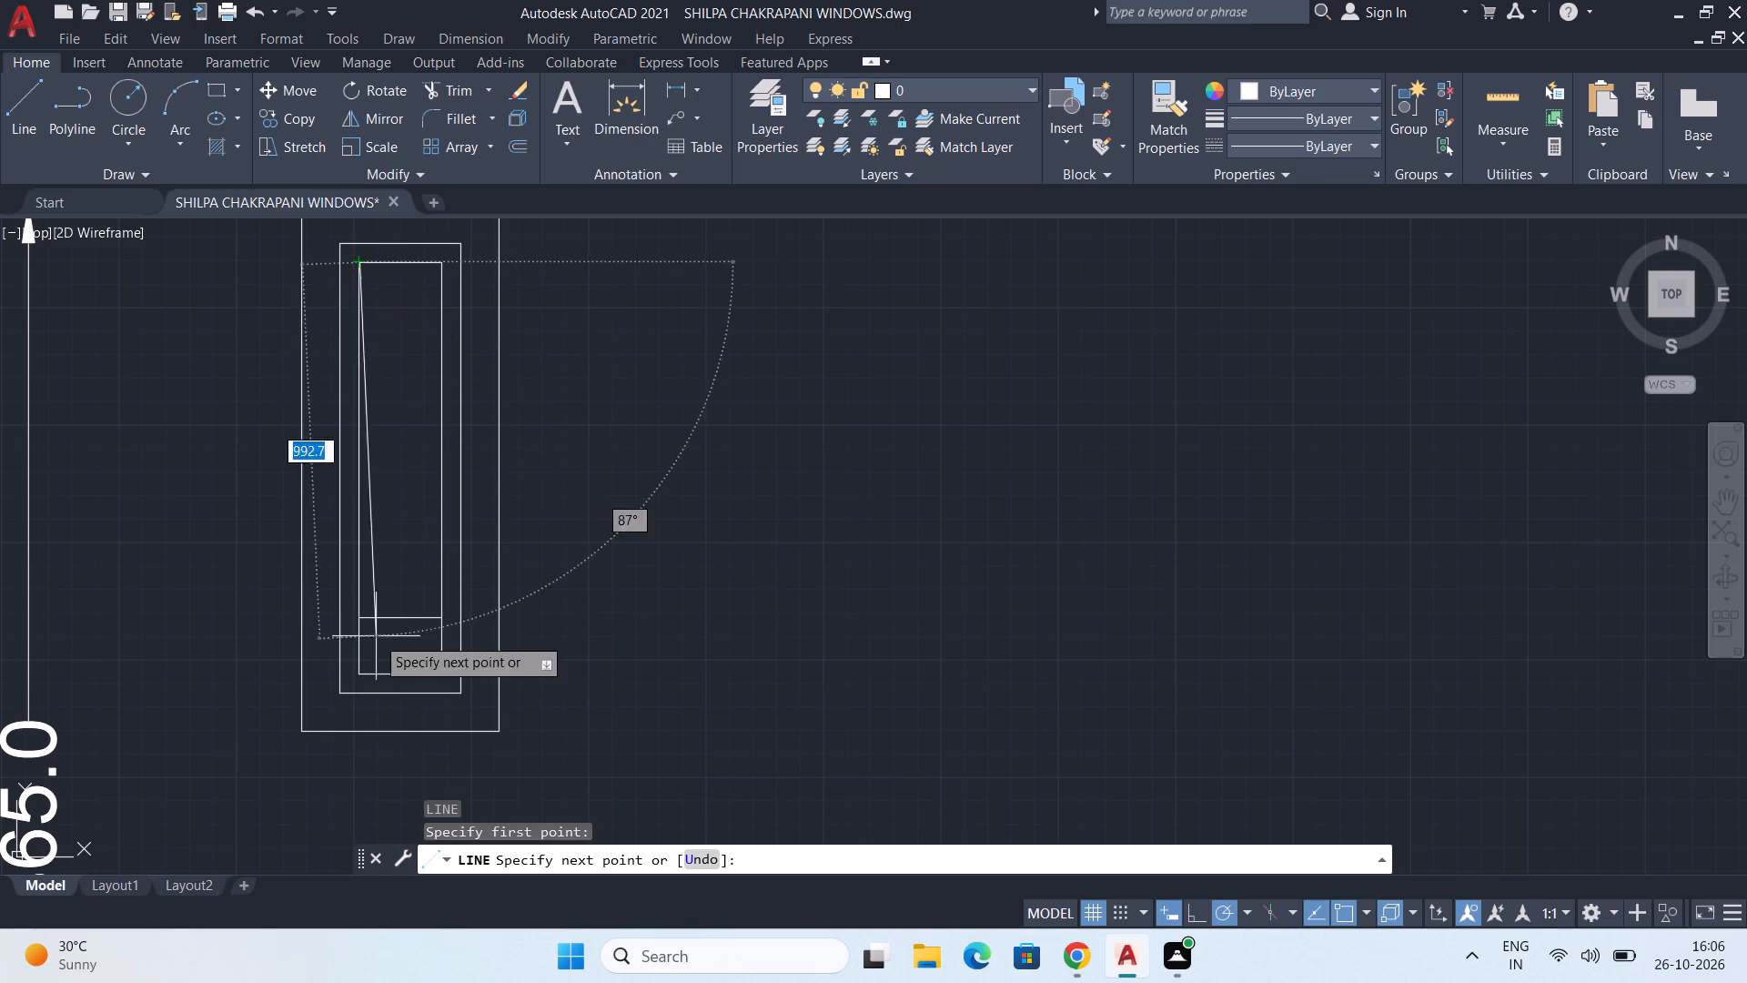
scroll(393, 660, "up", 1)
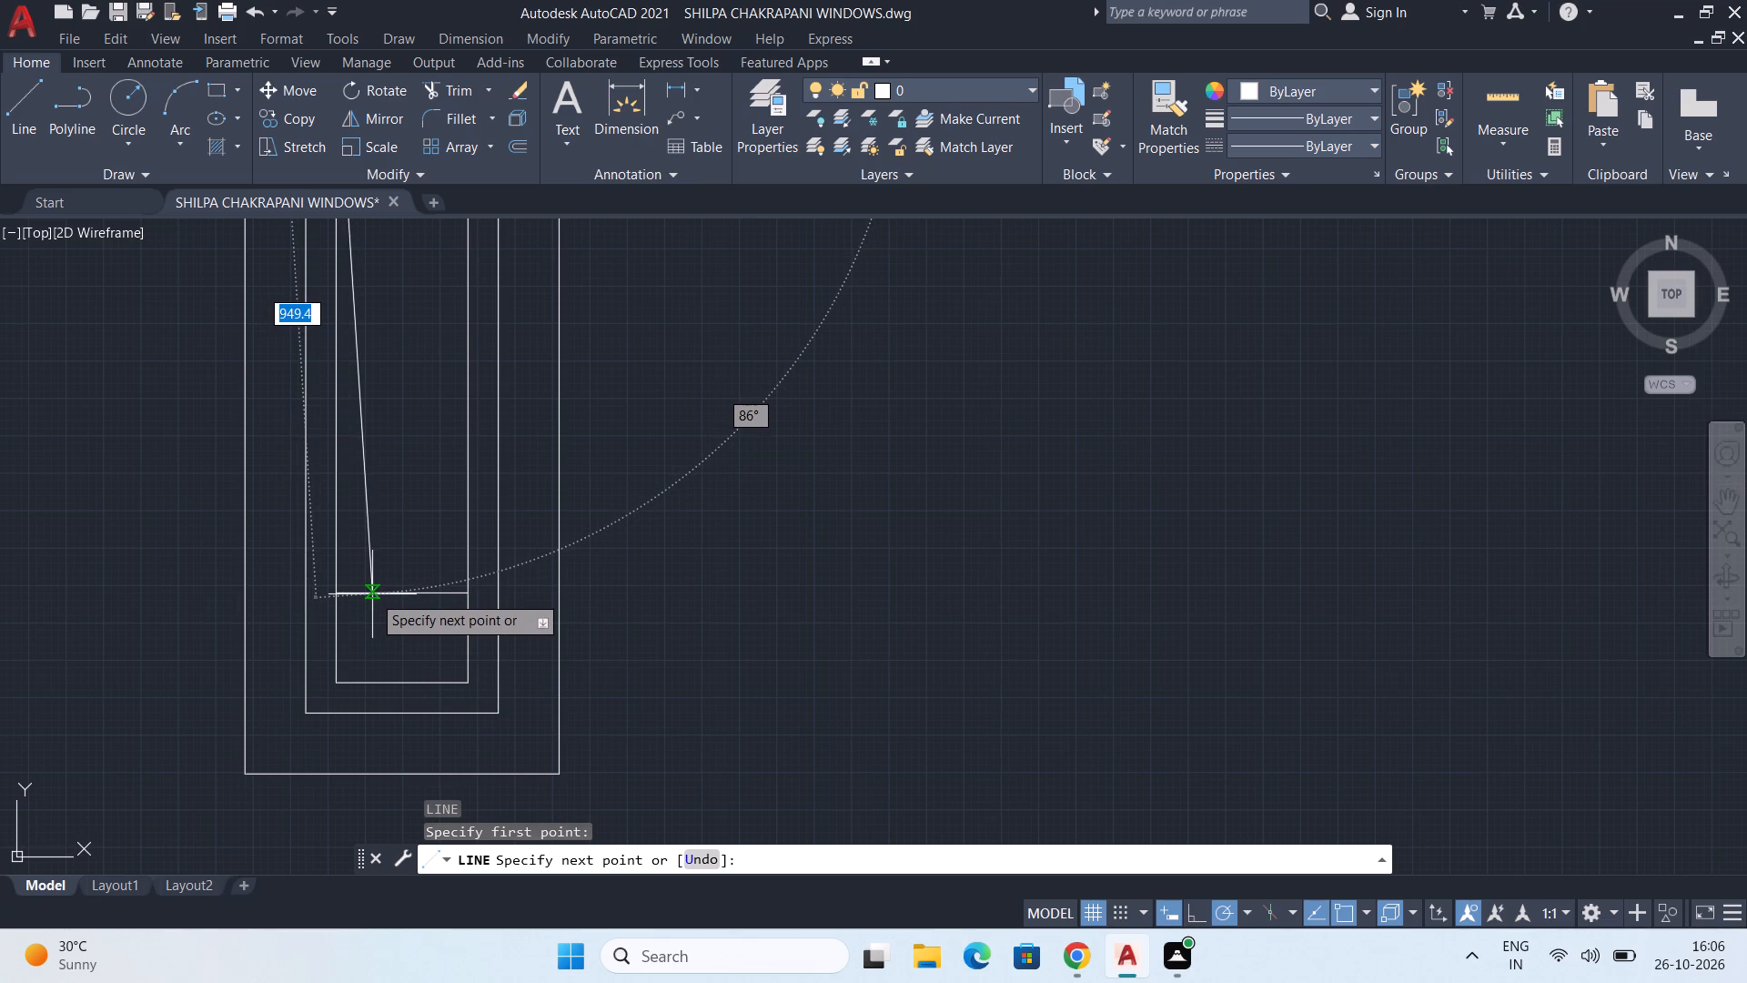
scroll(371, 594, "up", 4)
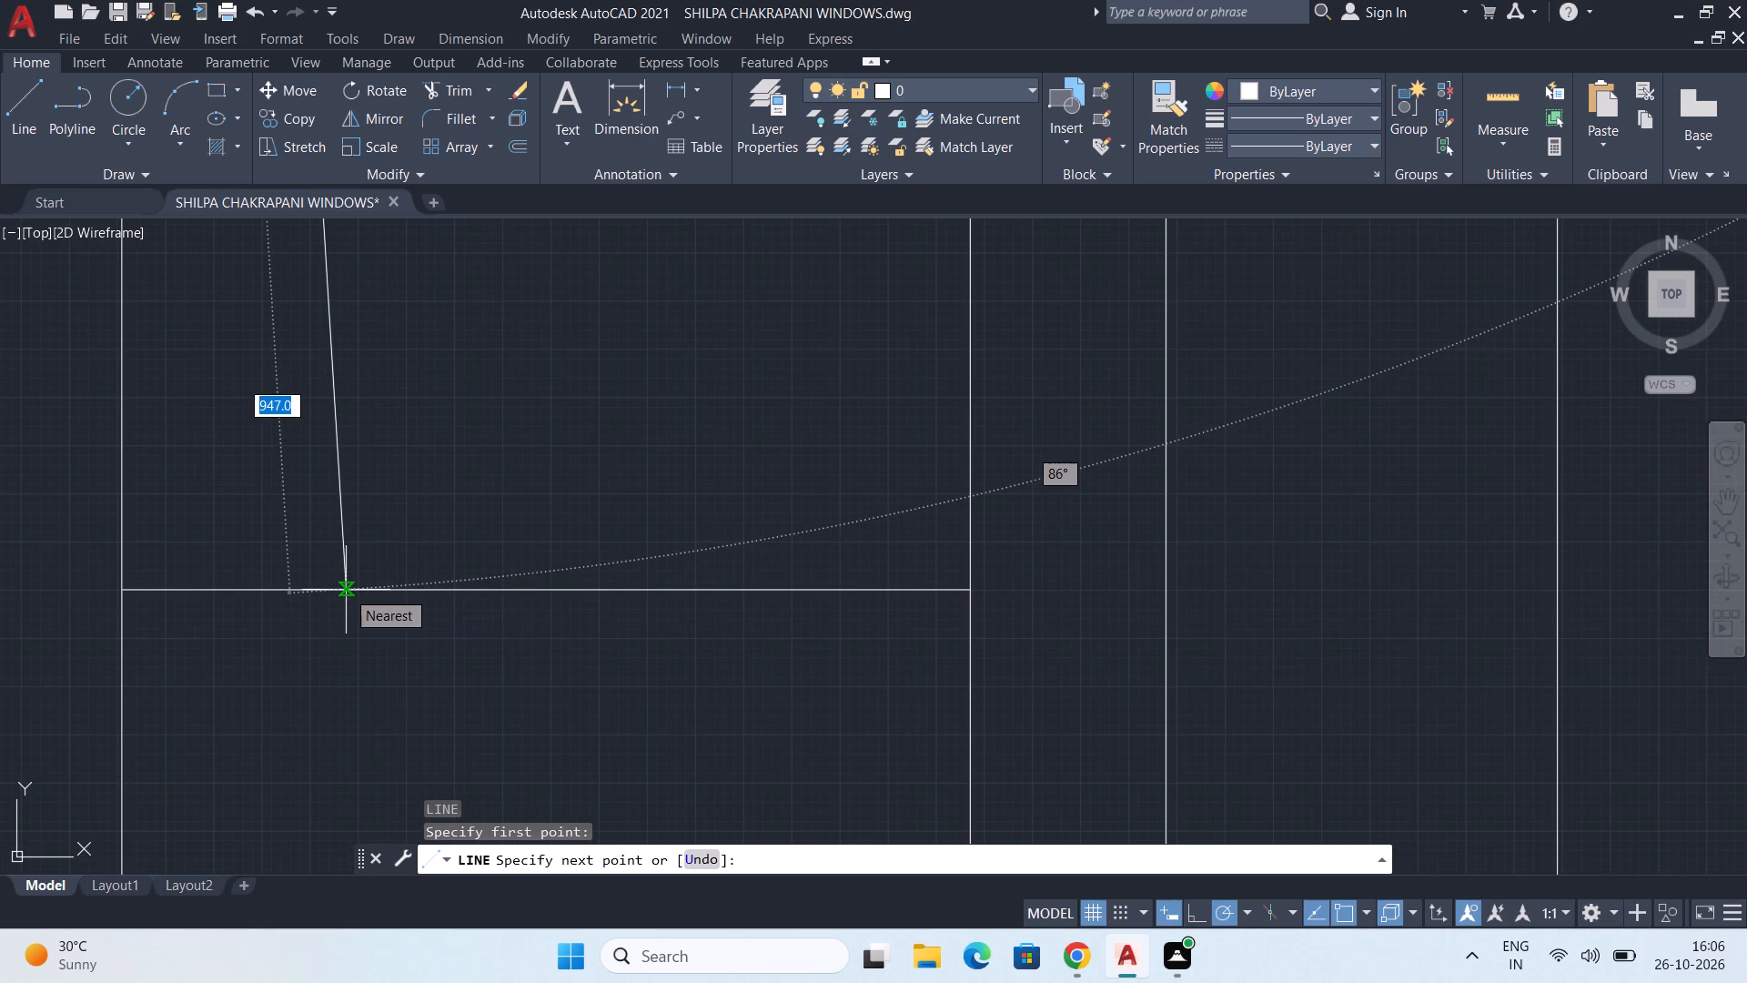
left_click(348, 590)
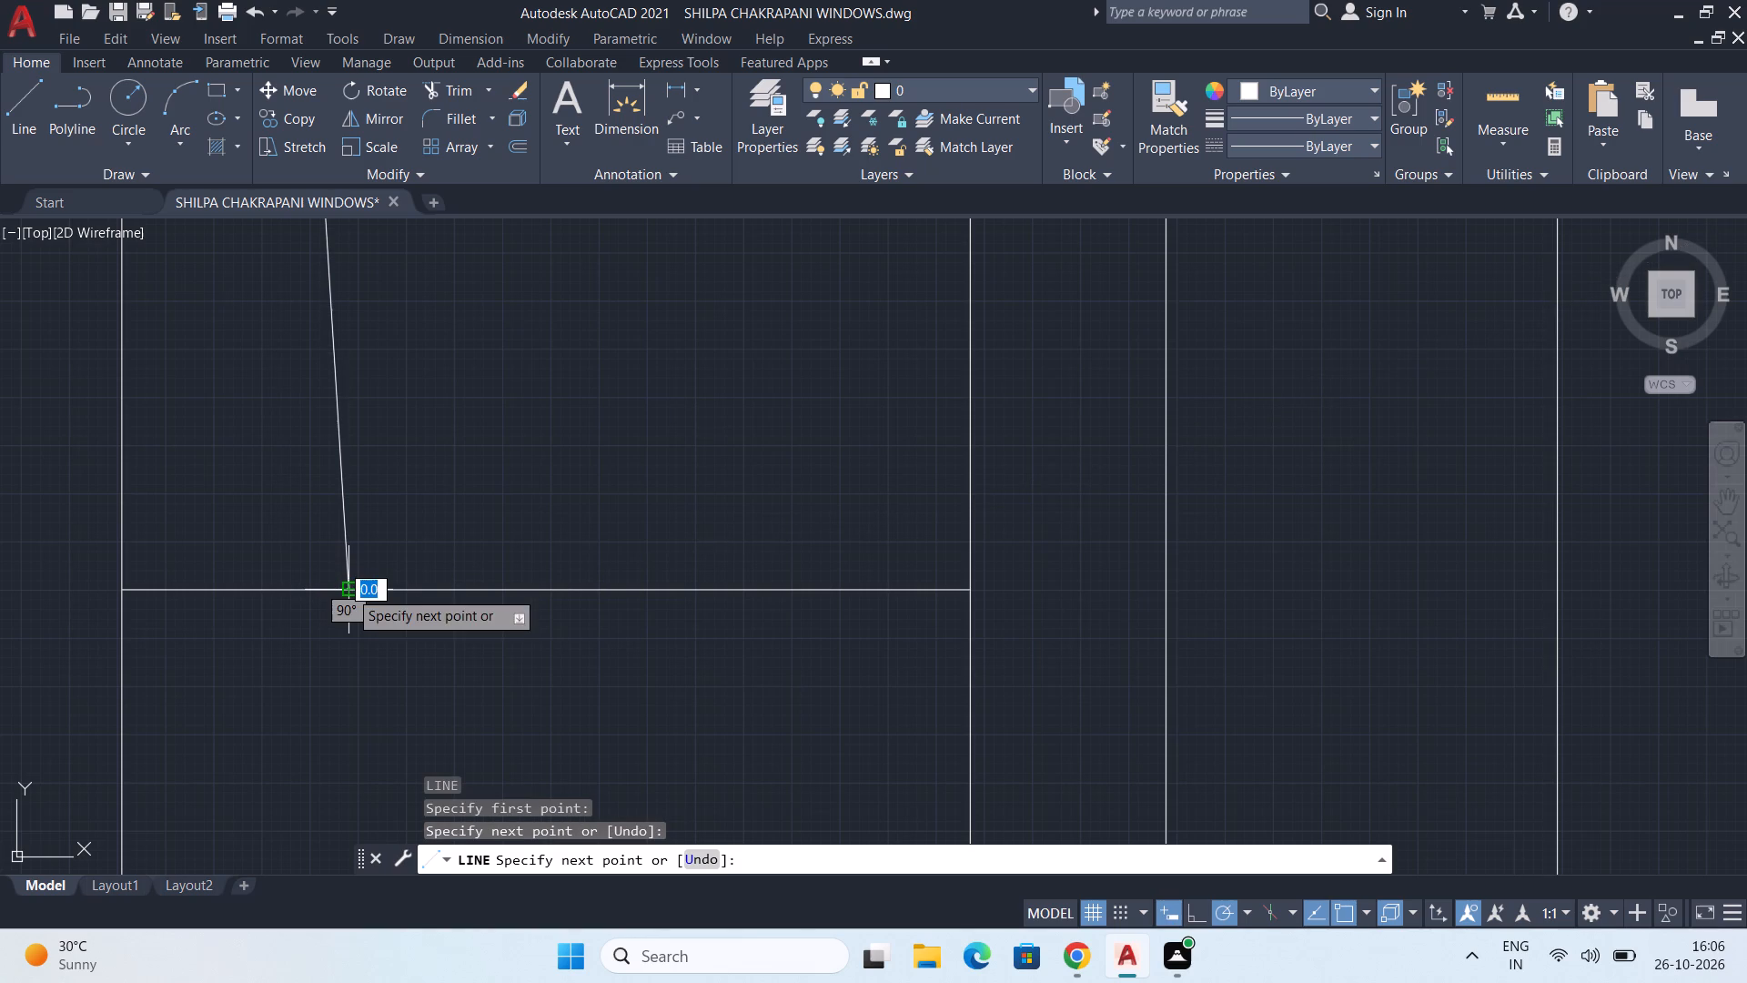
key("Escape")
Mirror the slanted line about the 525-wide window's vertical centre line, keeping the original.
scroll(462, 593, "down", 6)
middle_click_drag(482, 609, 500, 680)
type("MU")
key("BackSpace")
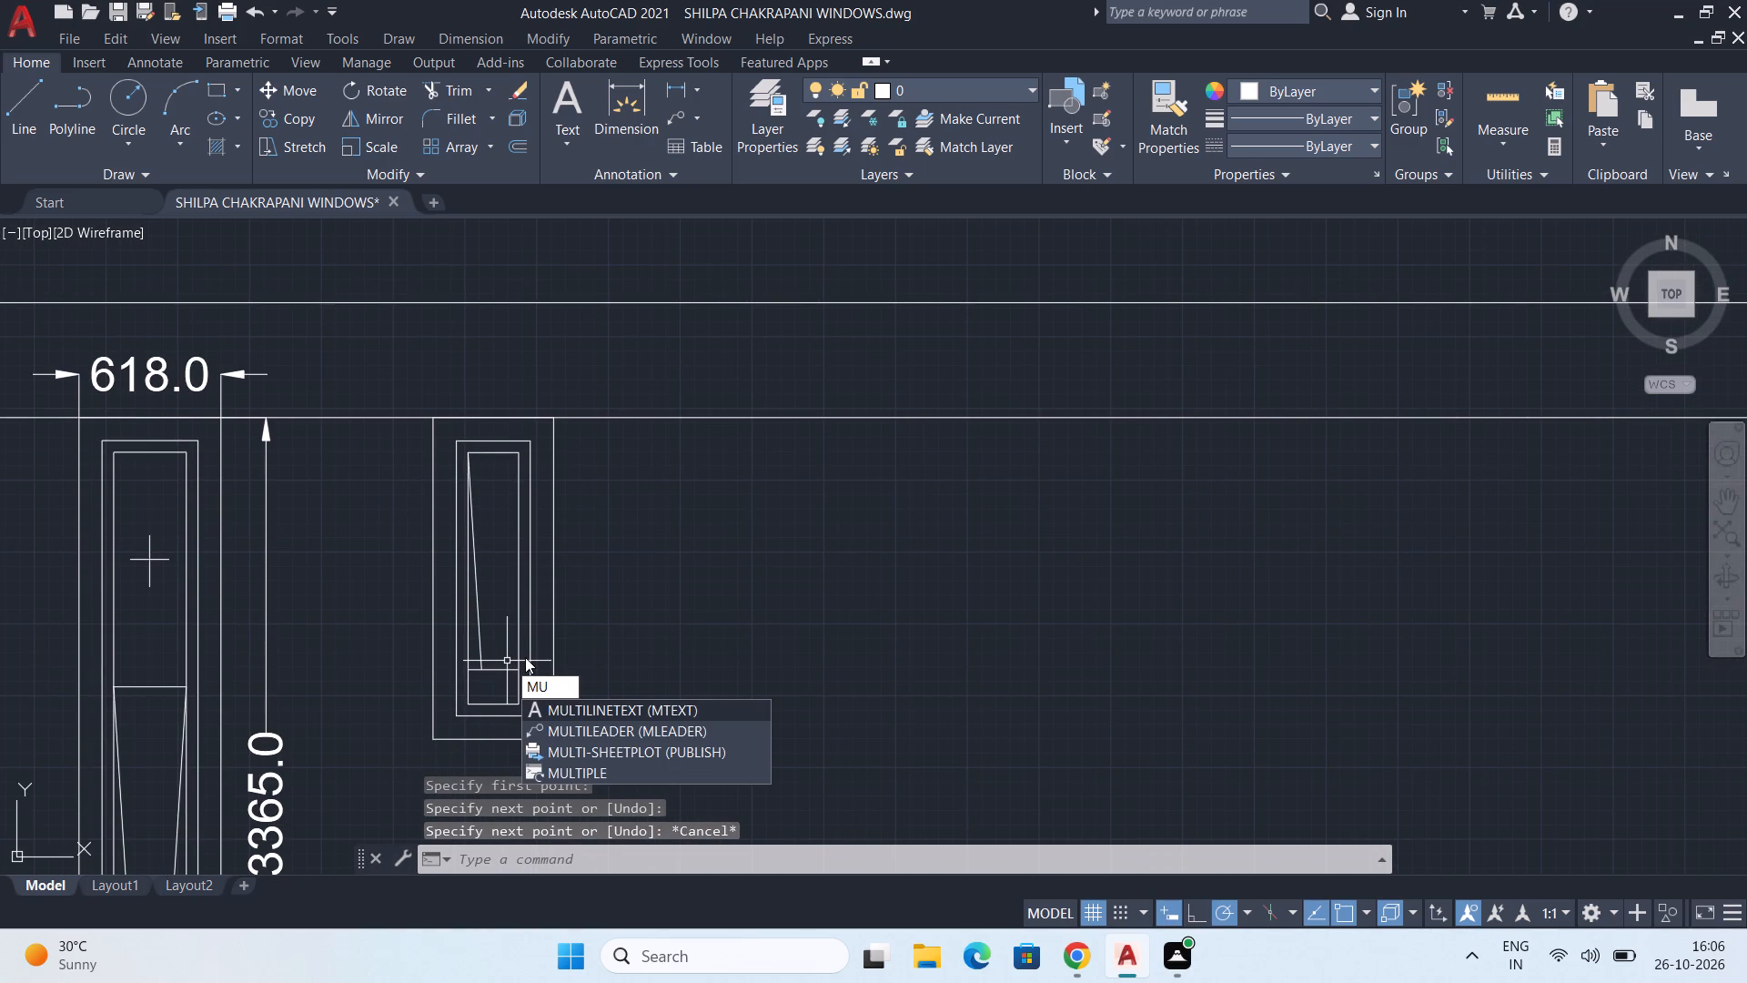
key("Escape")
left_click(480, 632)
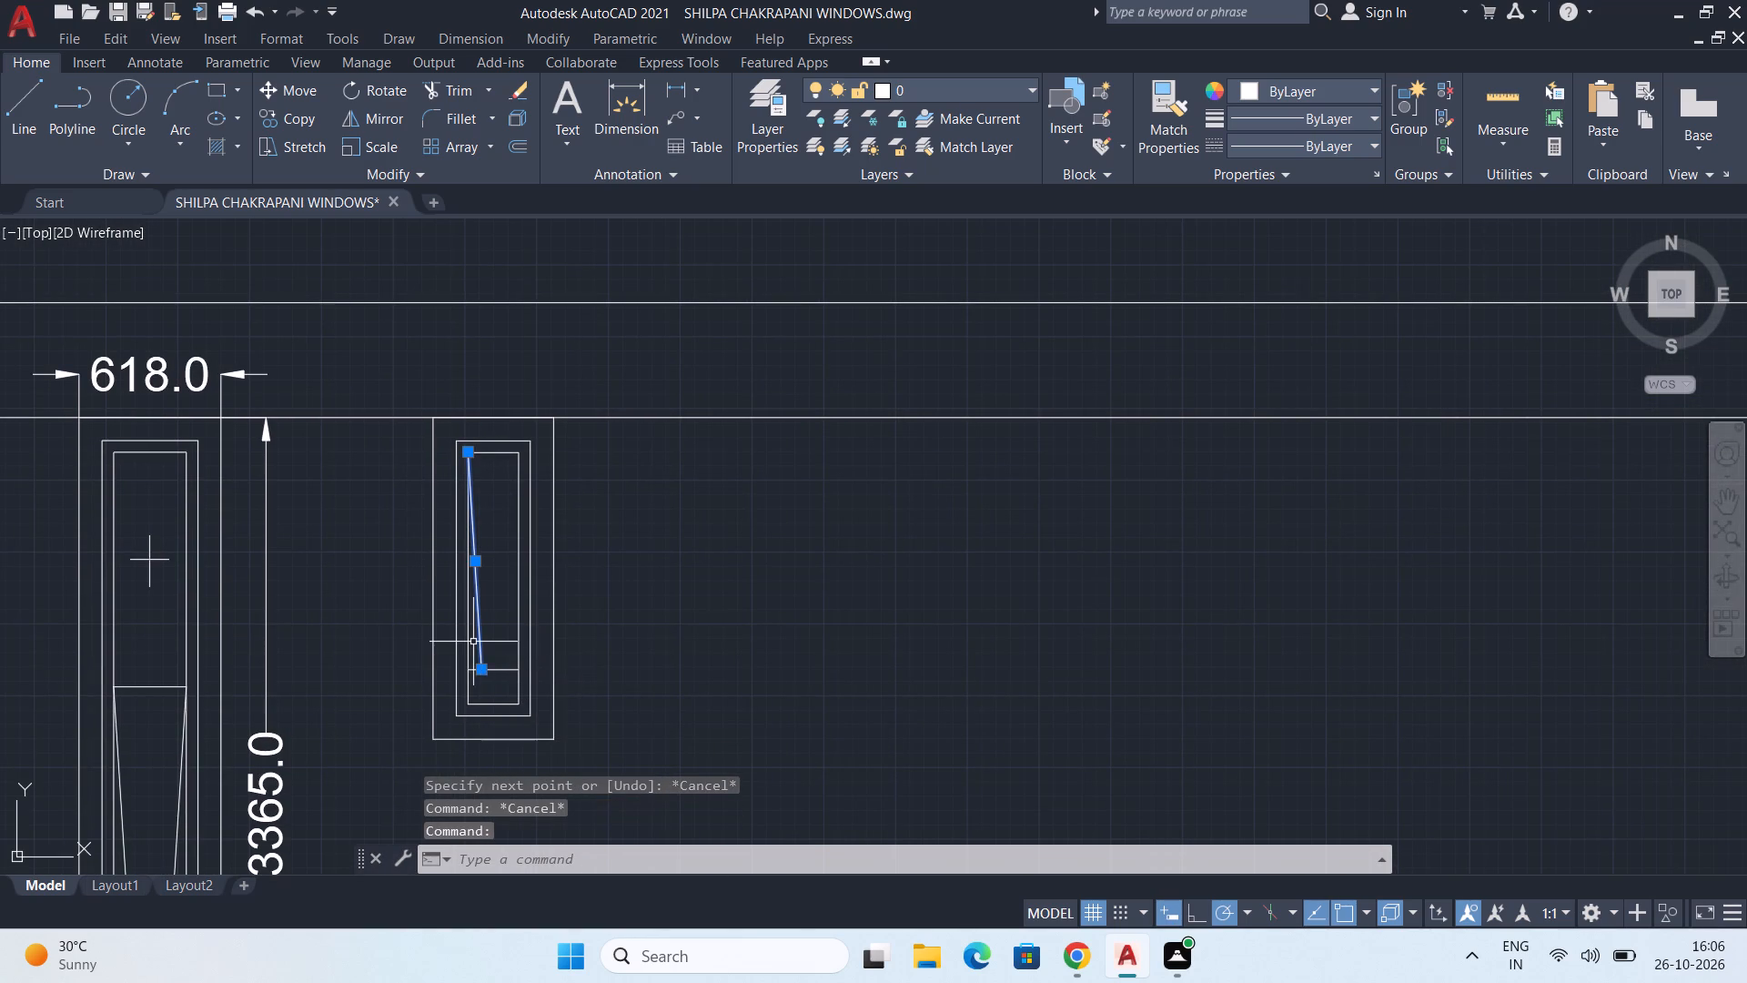
type("MI")
key("Return")
scroll(472, 724, "up", 2)
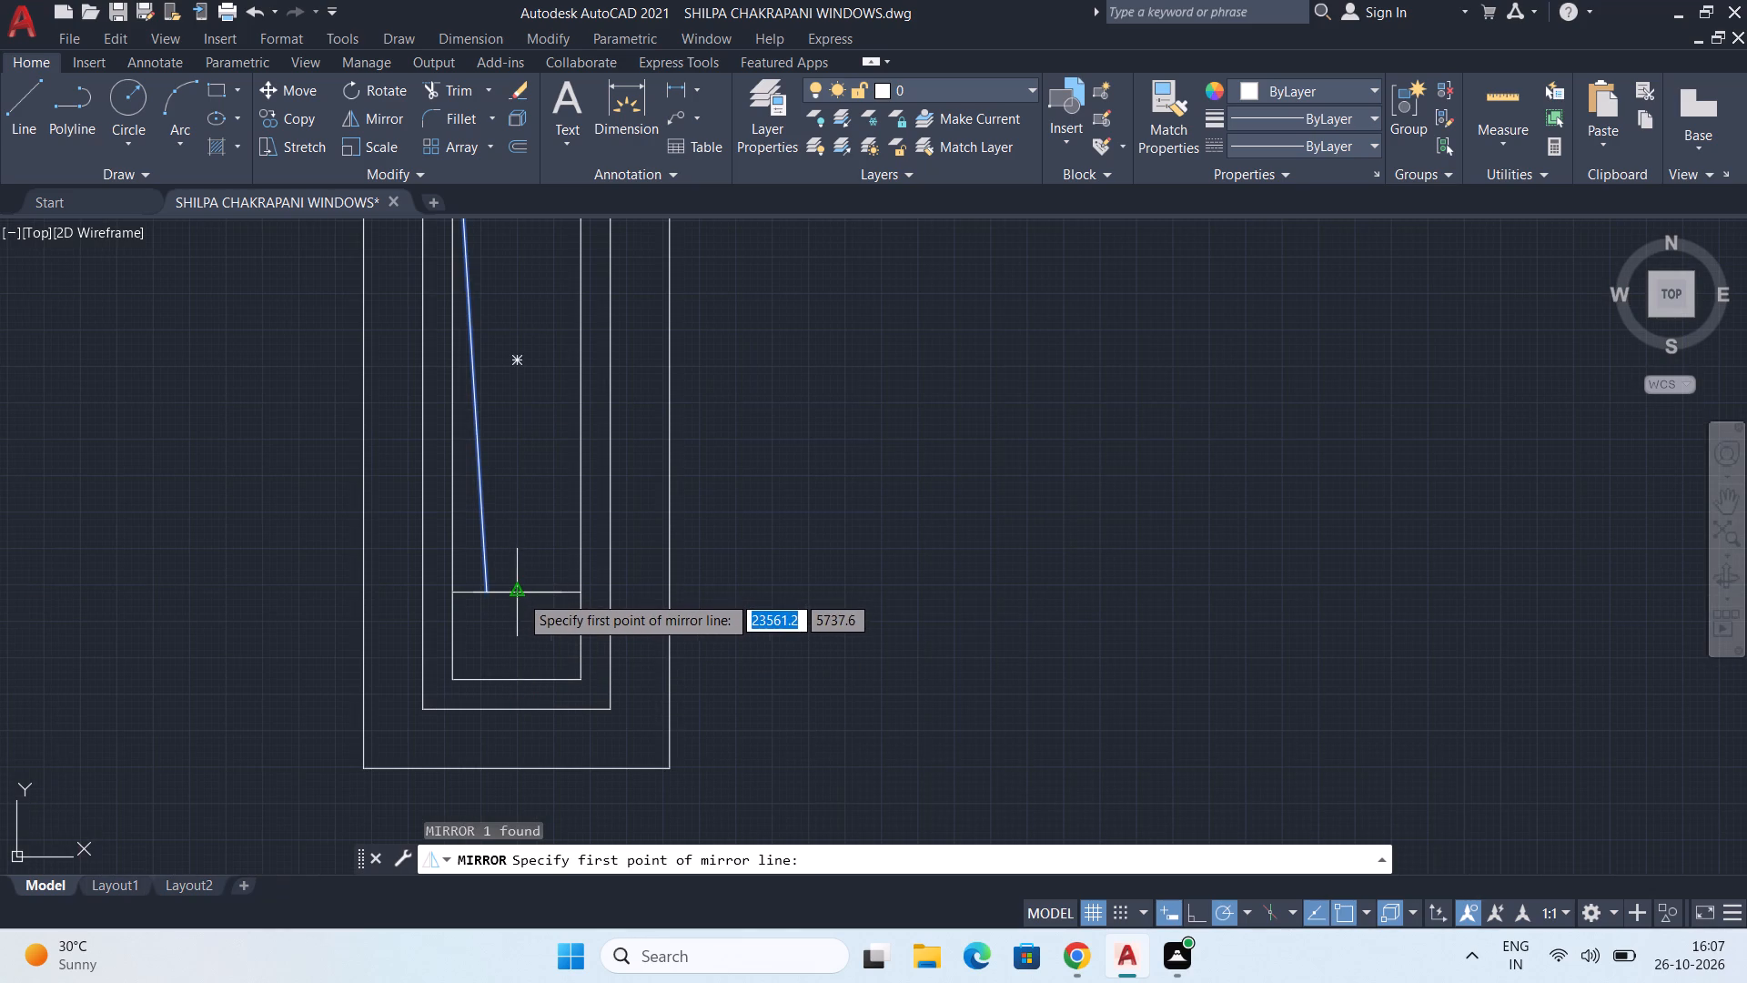
left_click(520, 594)
scroll(524, 157, "down", 1)
middle_click_drag(514, 290, 500, 579)
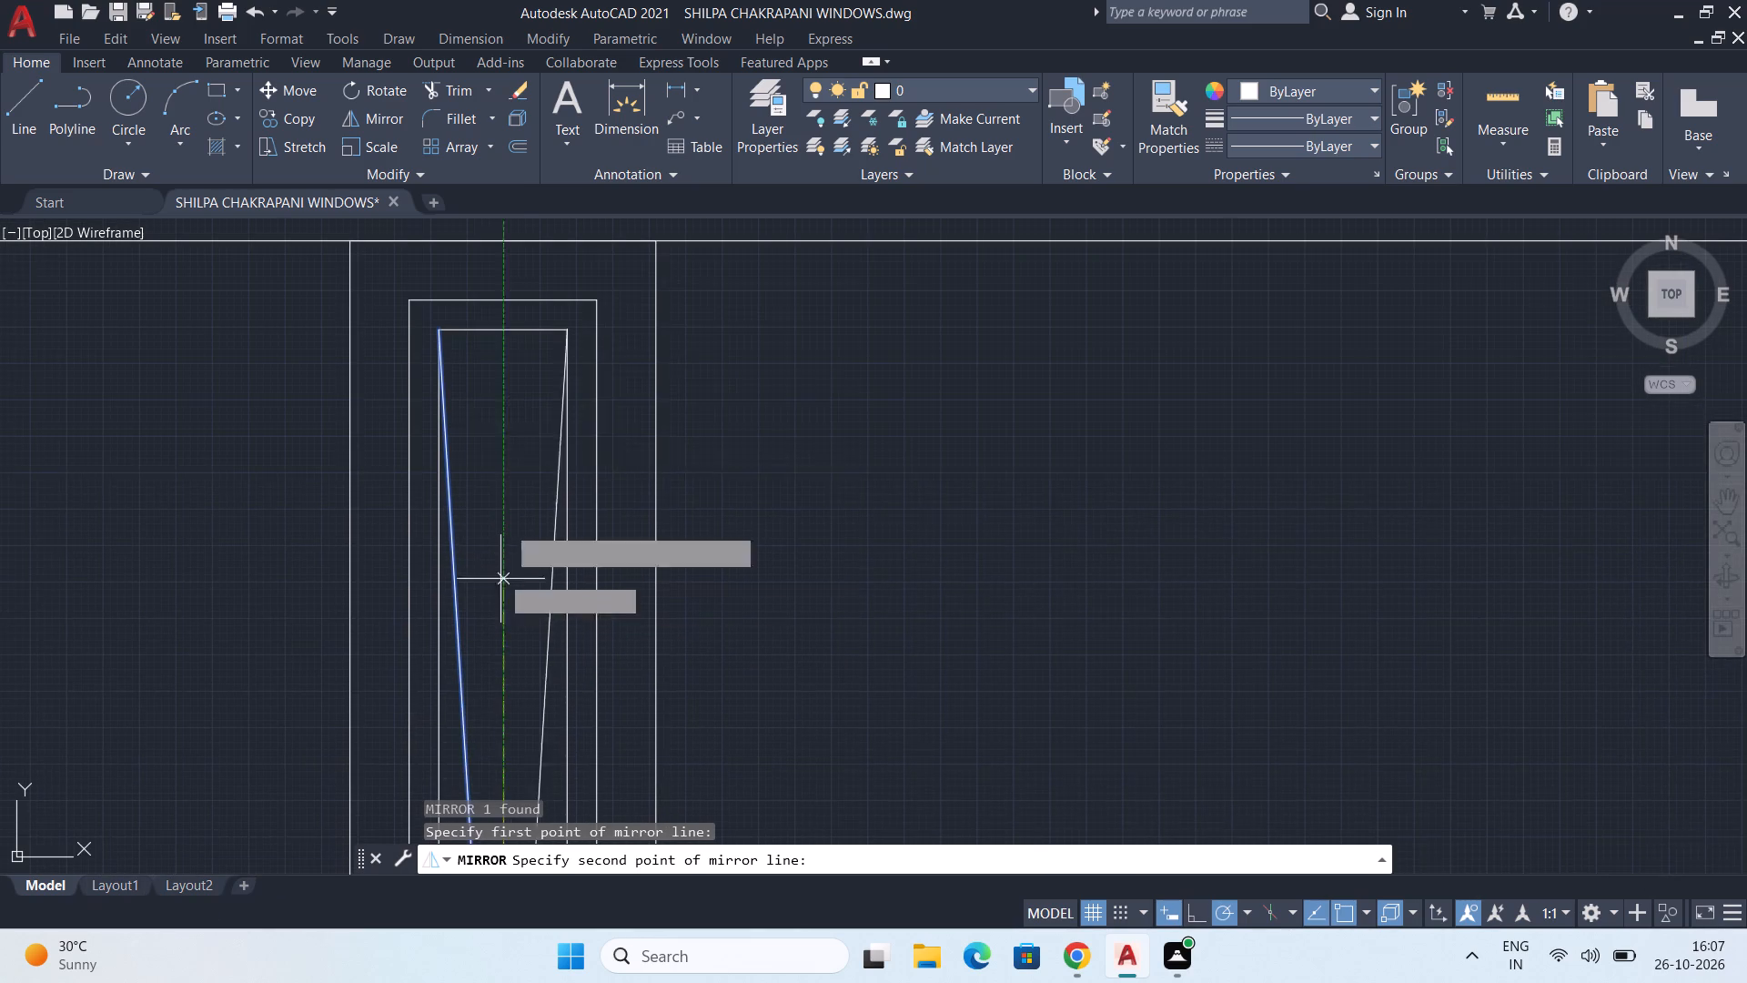
left_click(502, 335)
left_click_drag(565, 418, 502, 335)
scroll(632, 553, "down", 2)
middle_click_drag(693, 681, 647, 604)
Trim the horizontal line's two ends outside the slanted lines to leave a closed tapered panel.
type("TR")
key("Return")
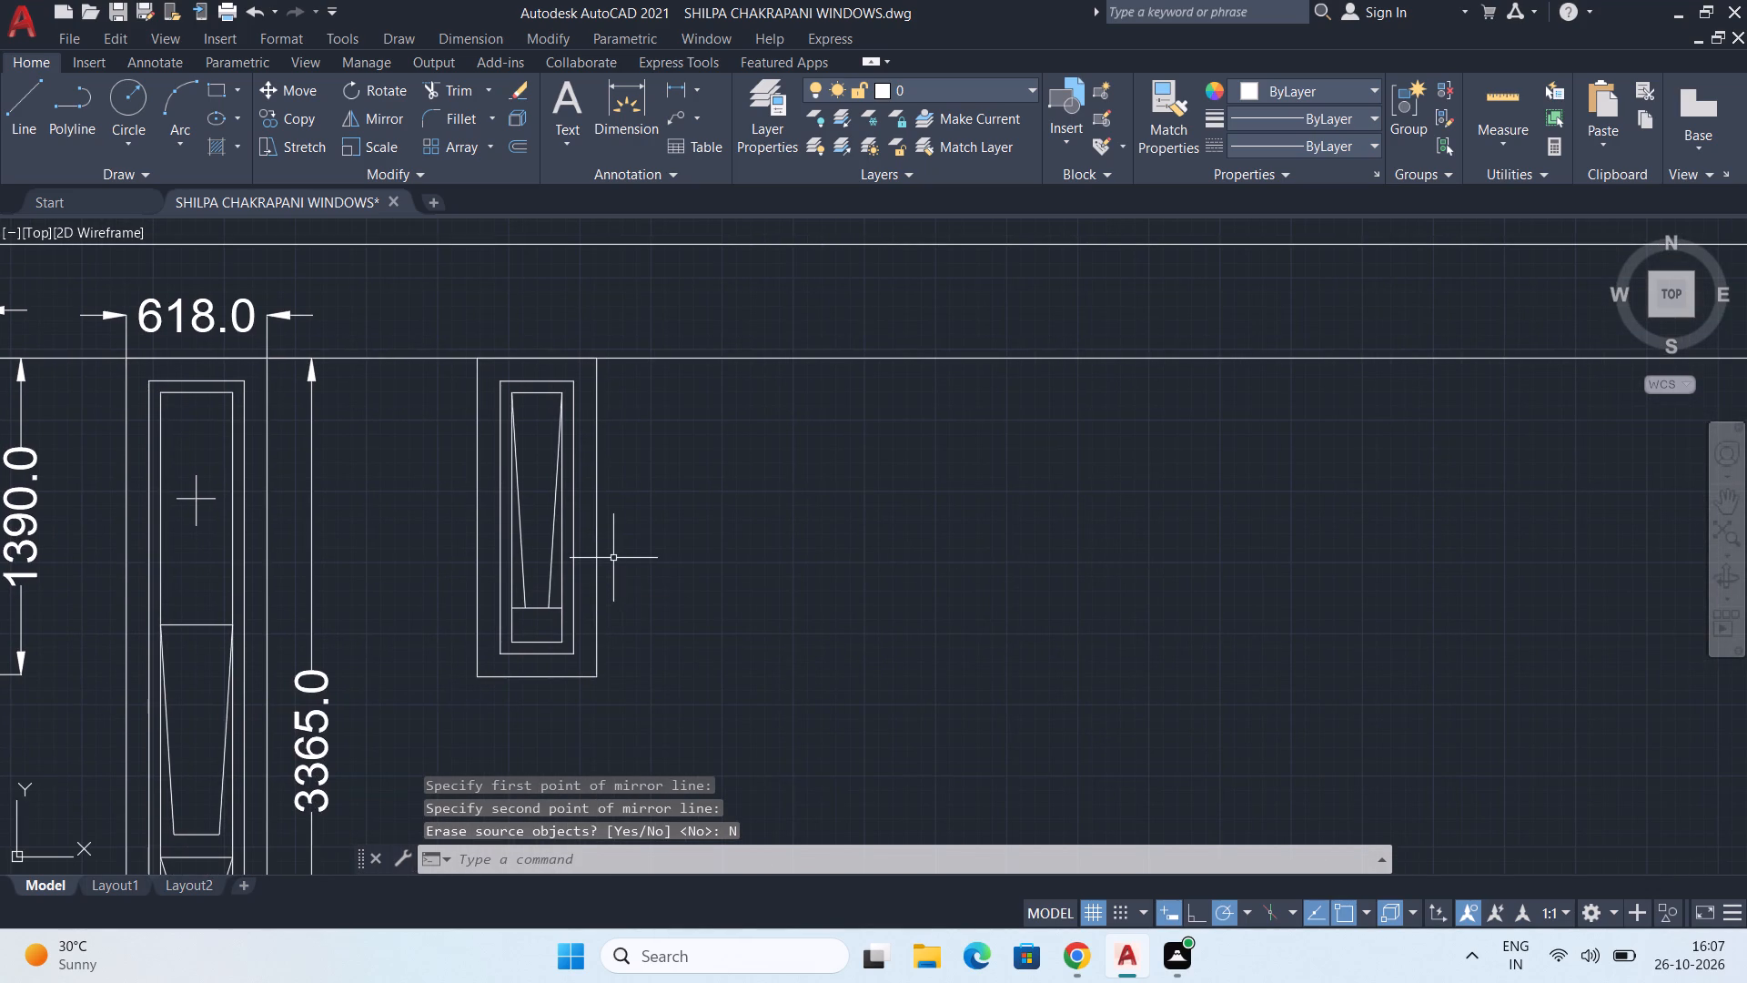
scroll(585, 599, "up", 3)
left_click(297, 619)
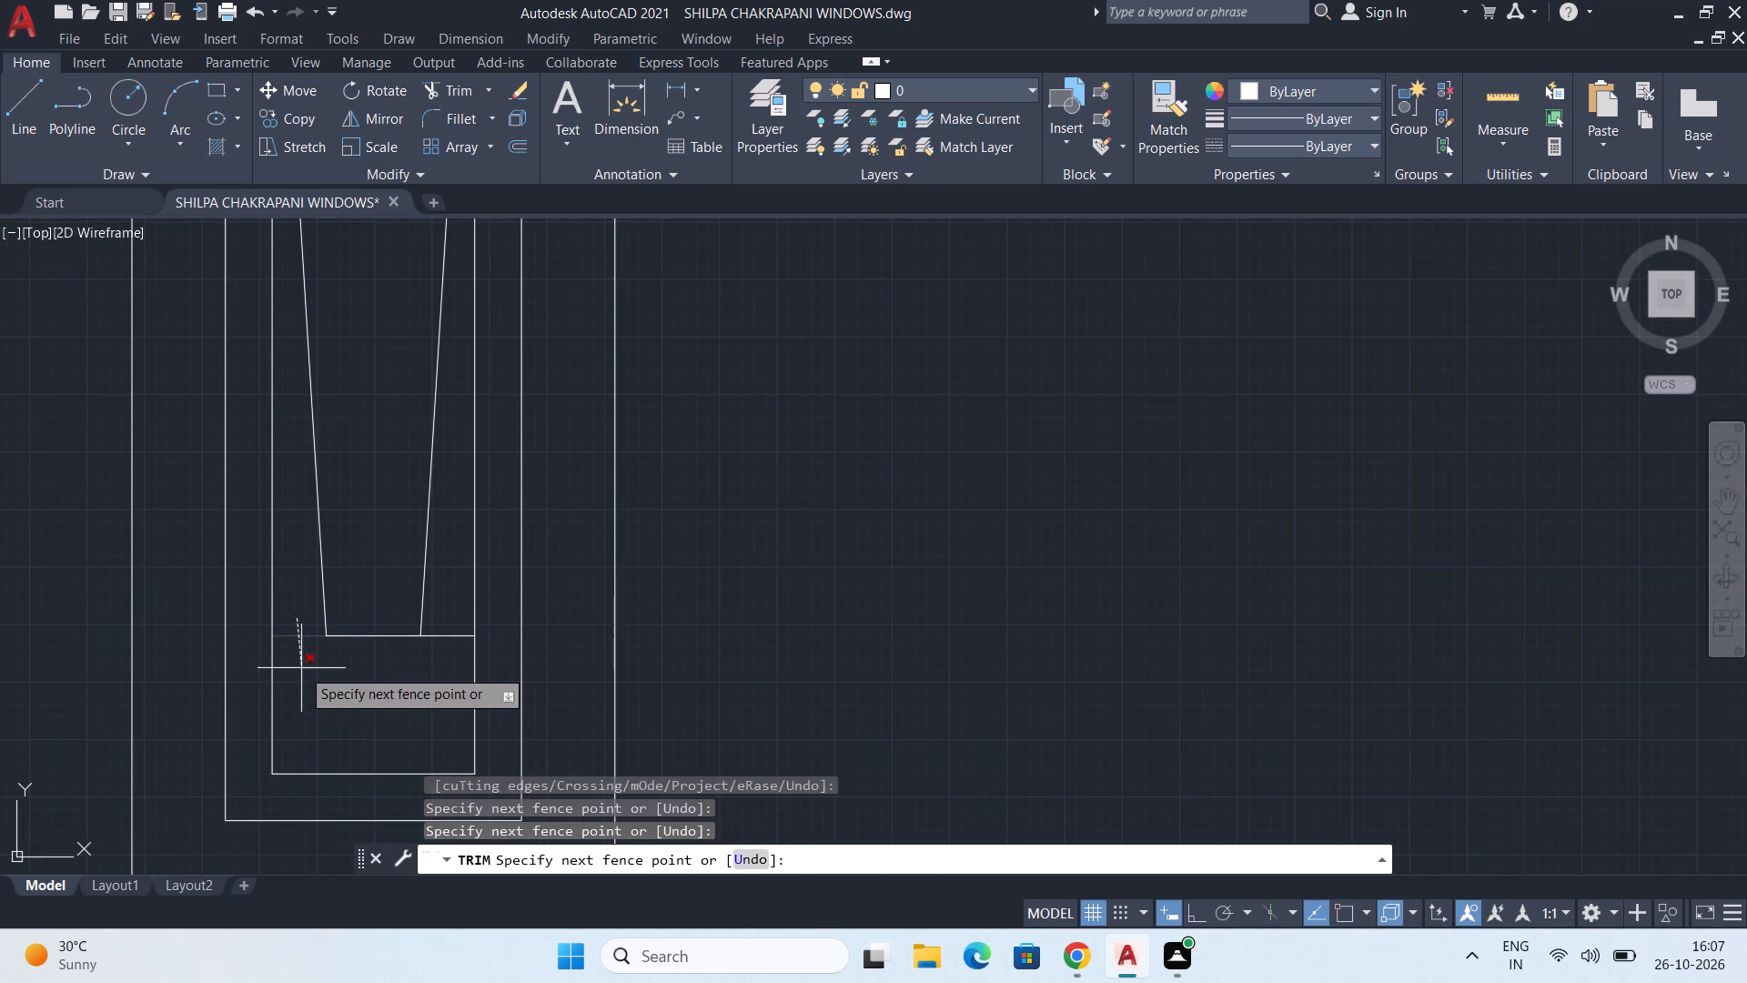
left_click(301, 668)
left_click(456, 626)
left_click(449, 668)
scroll(707, 407, "down", 2)
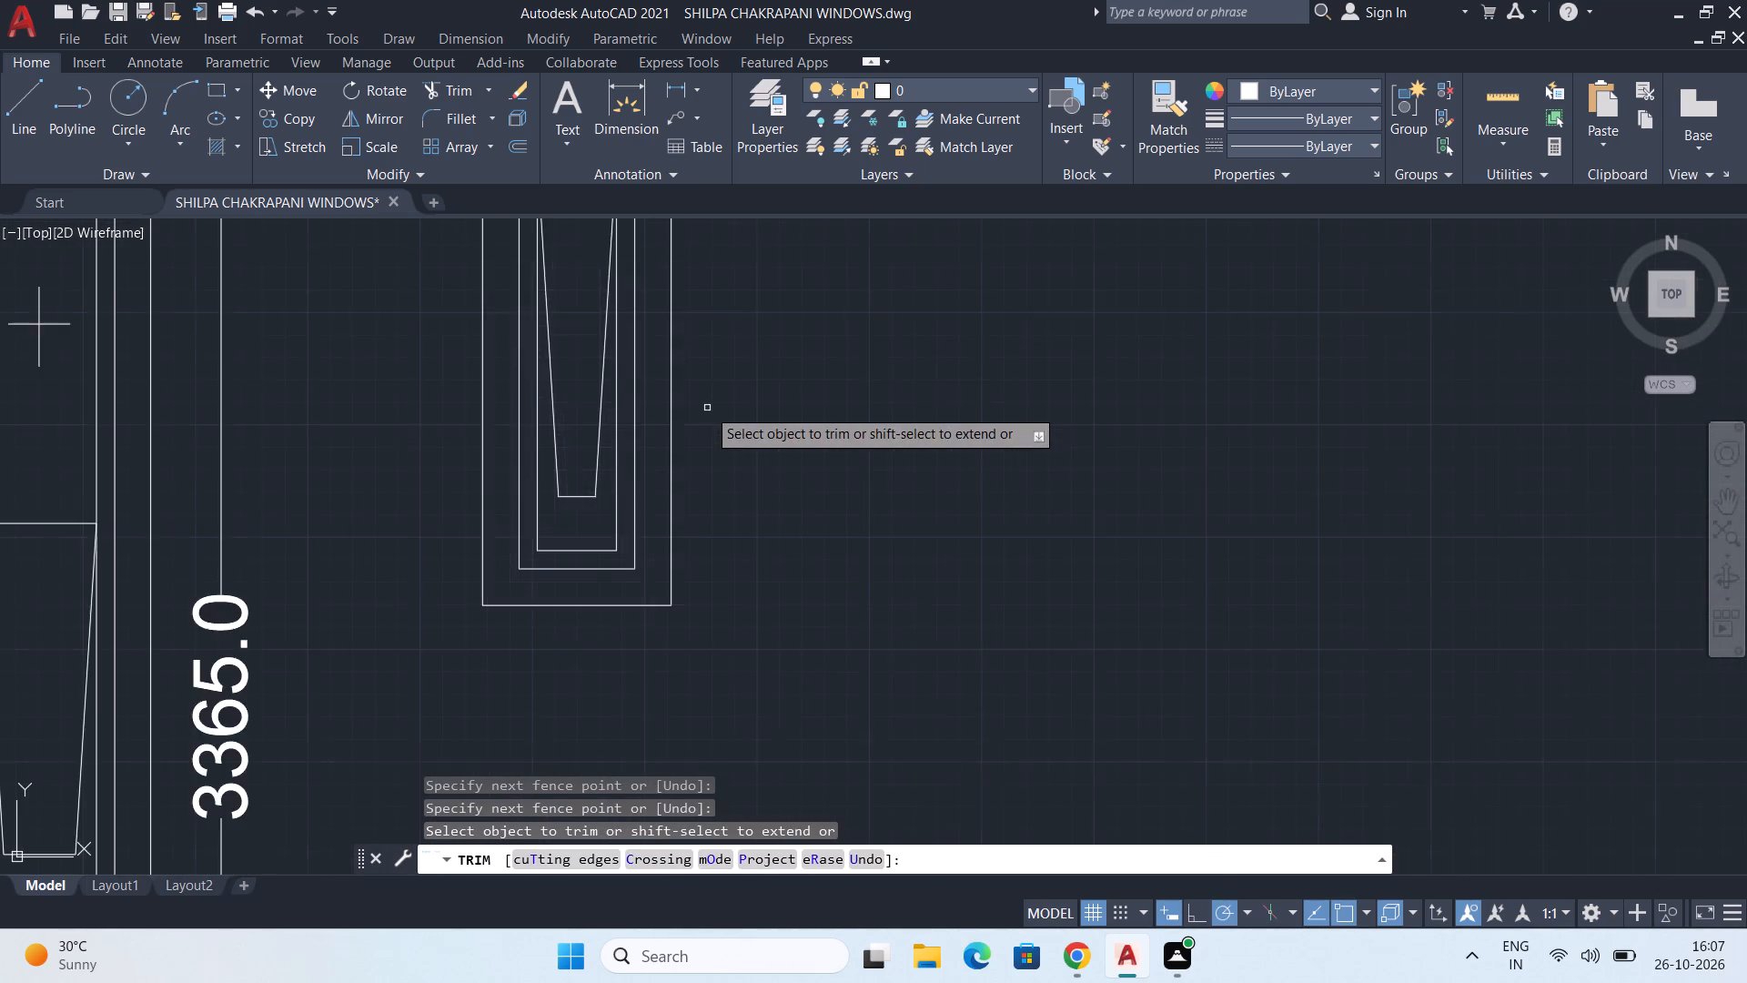
middle_click_drag(707, 413, 628, 650)
key("space")
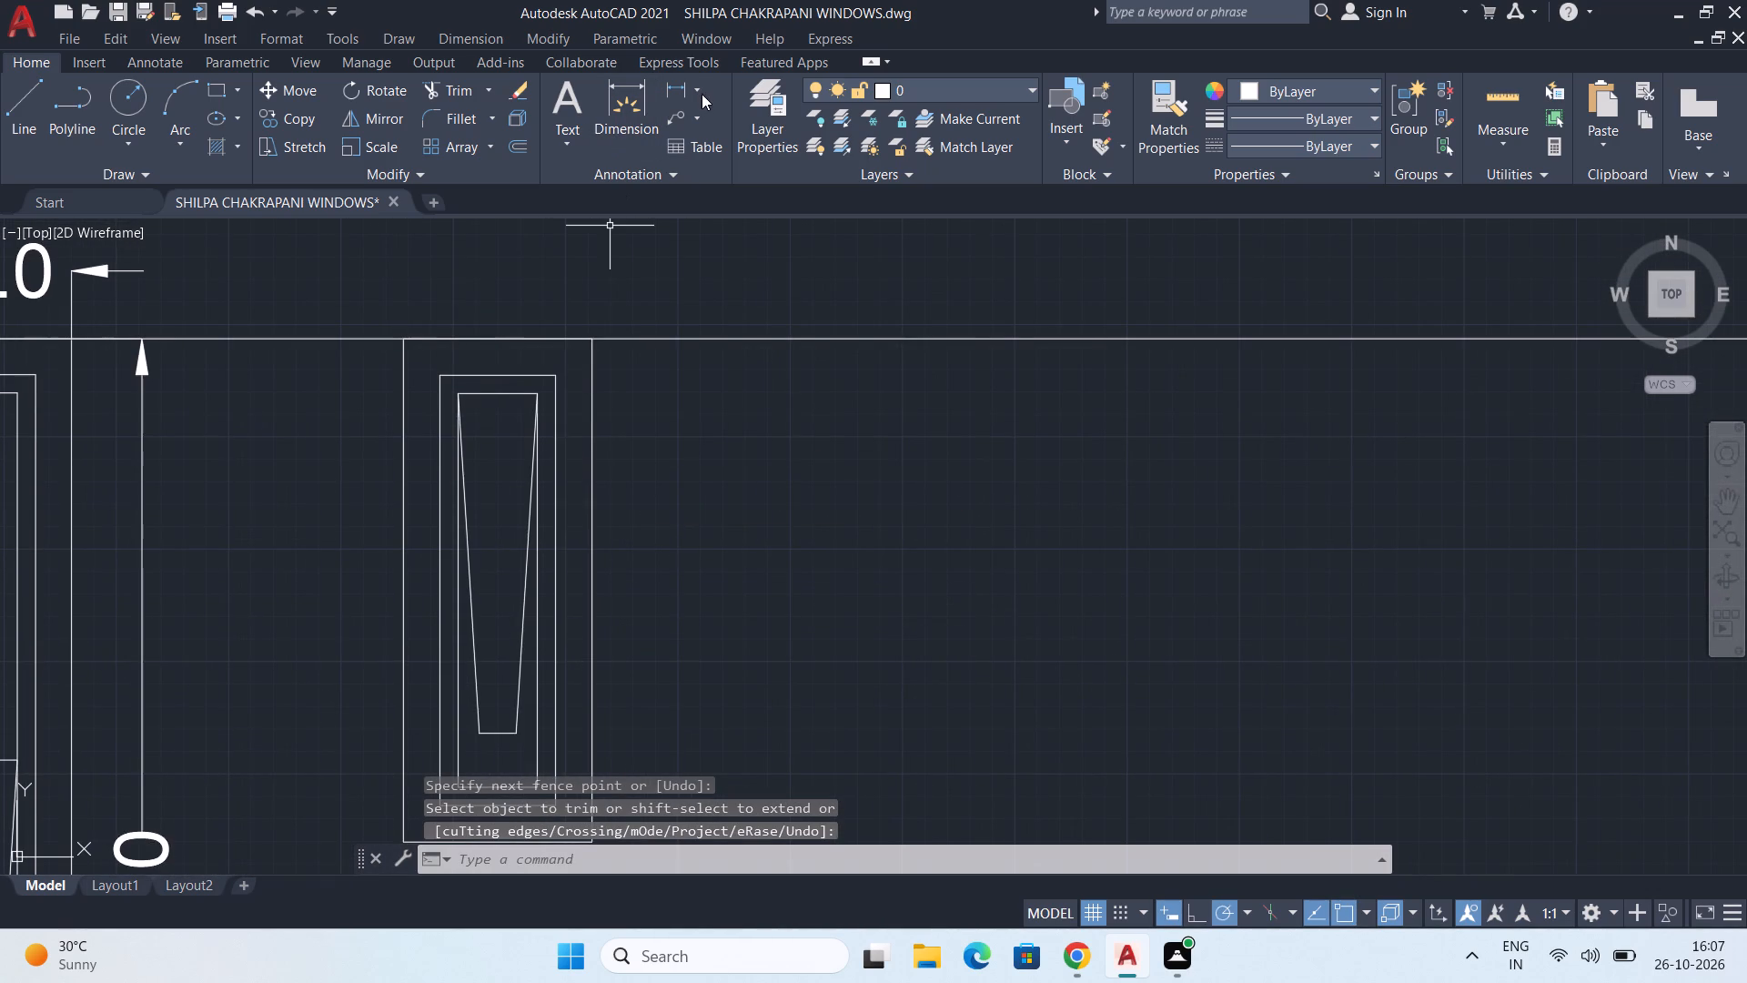
Add linear dimensions for the 525-wide window's overall width above it and its overall height along its right side.
left_click(668, 86)
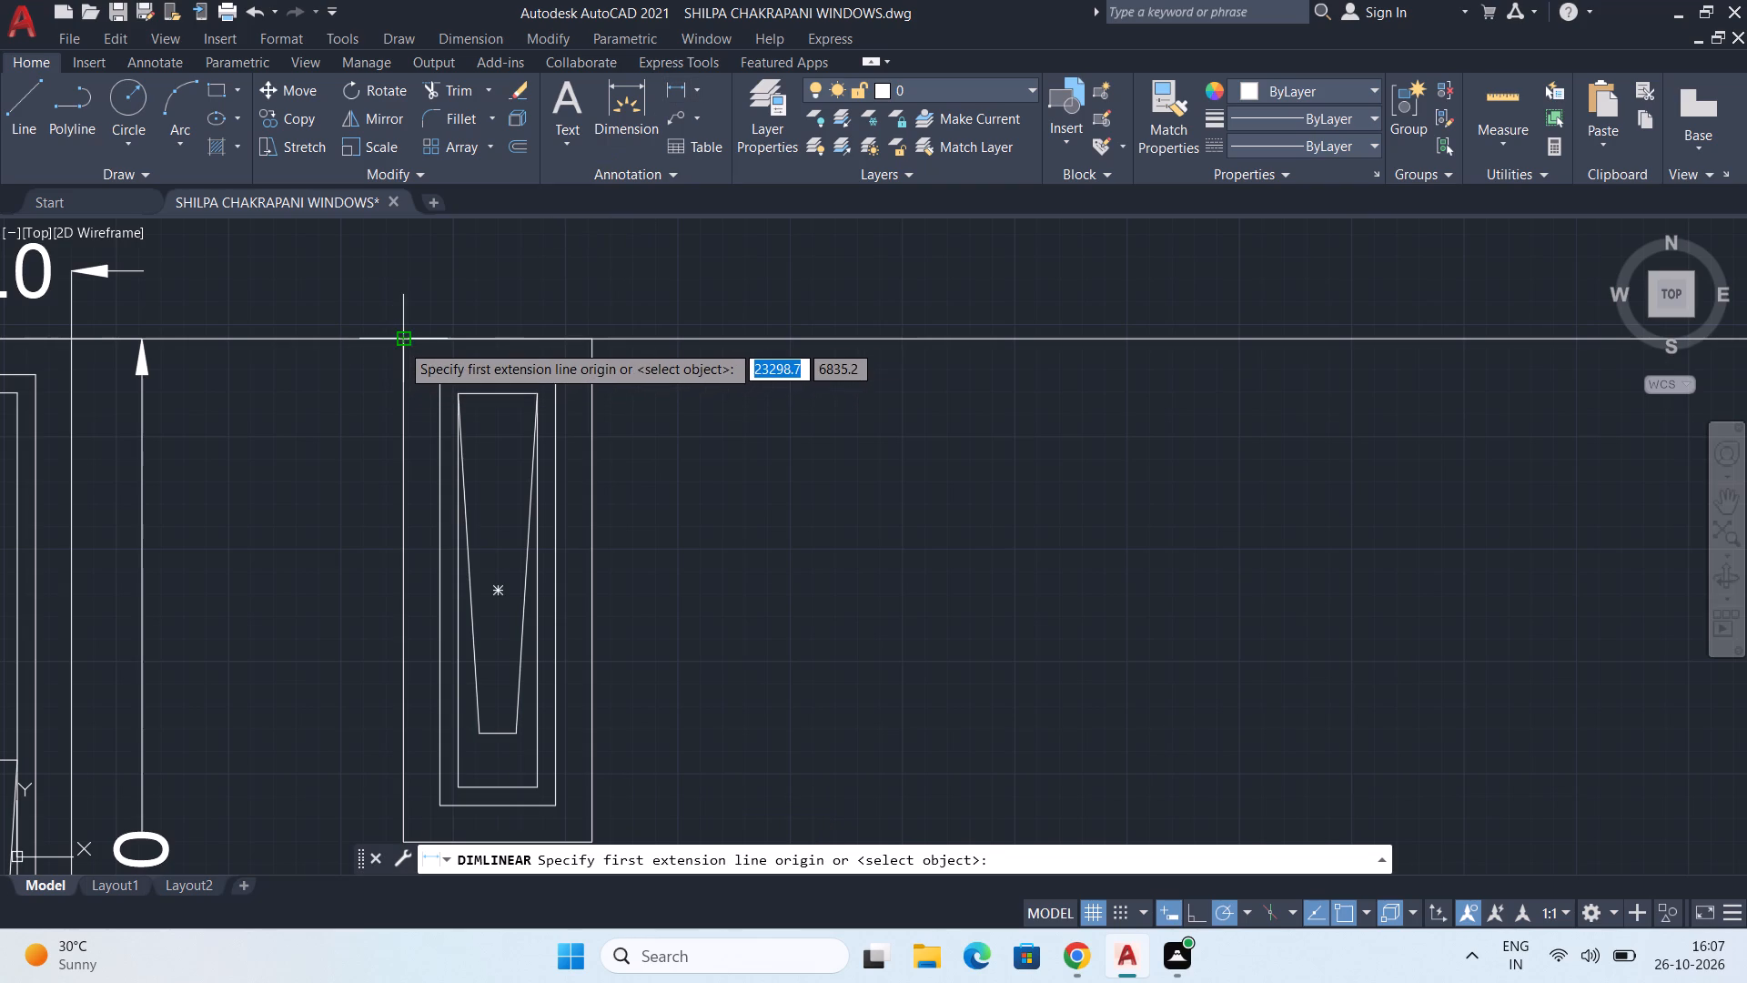
left_click(400, 343)
left_click(592, 332)
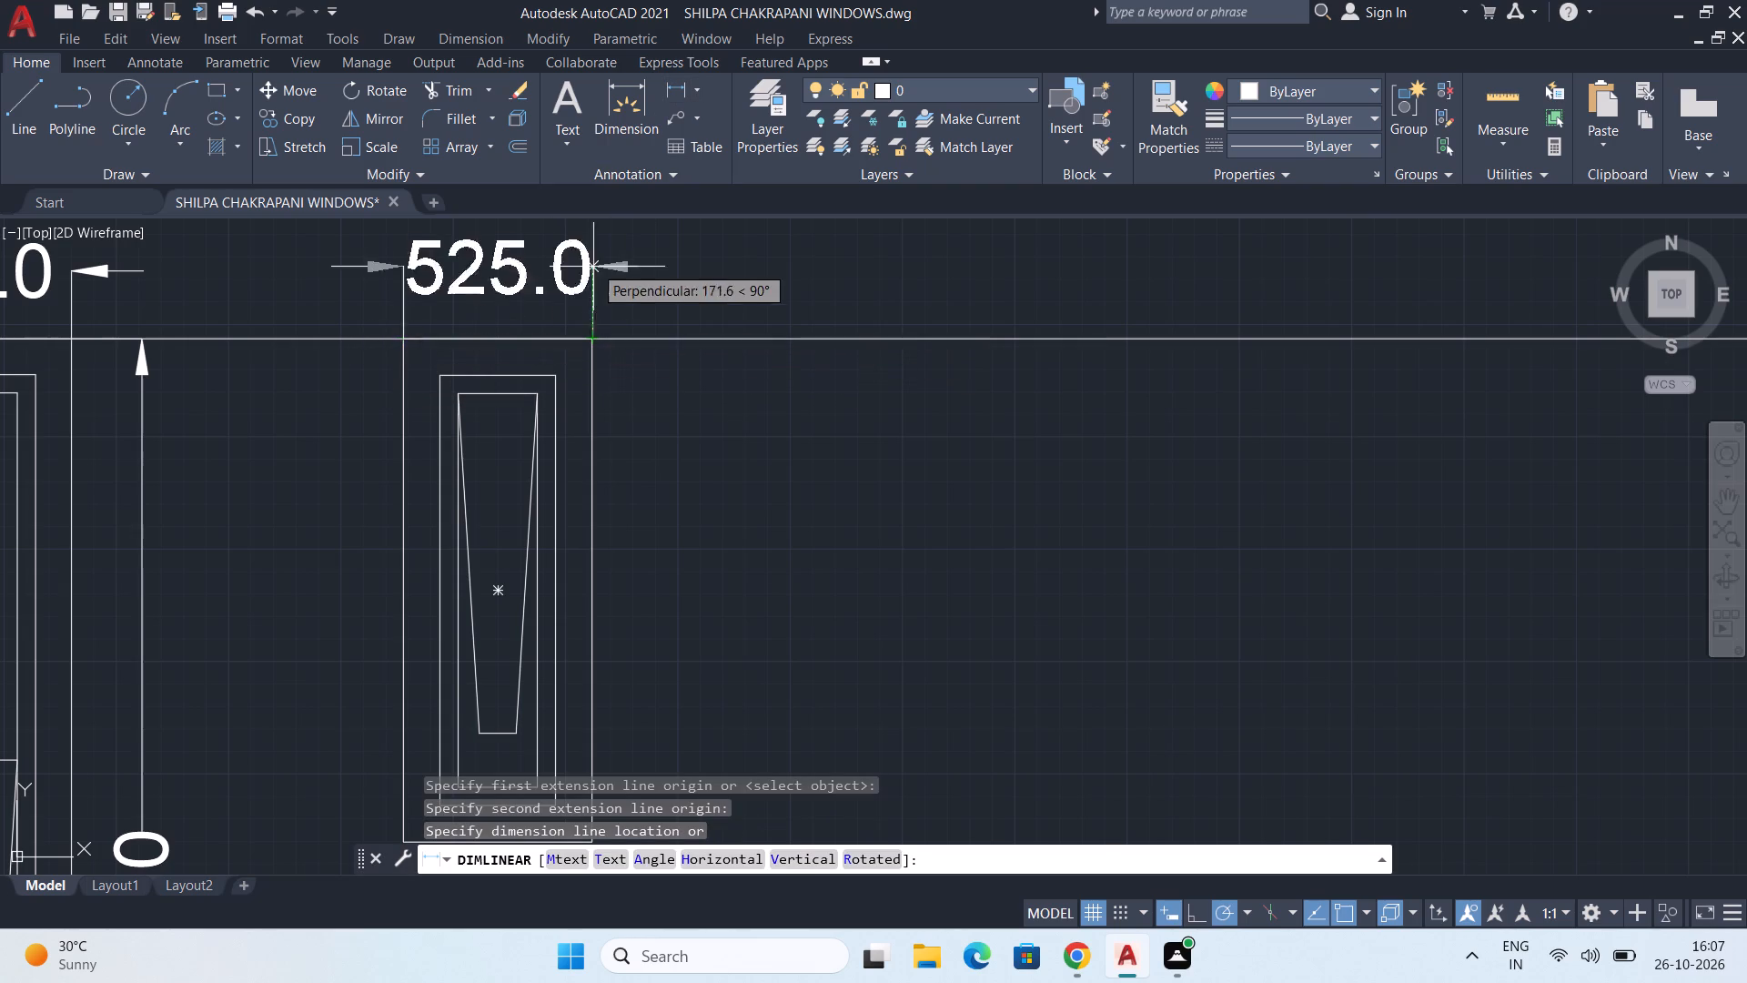
left_click(596, 278)
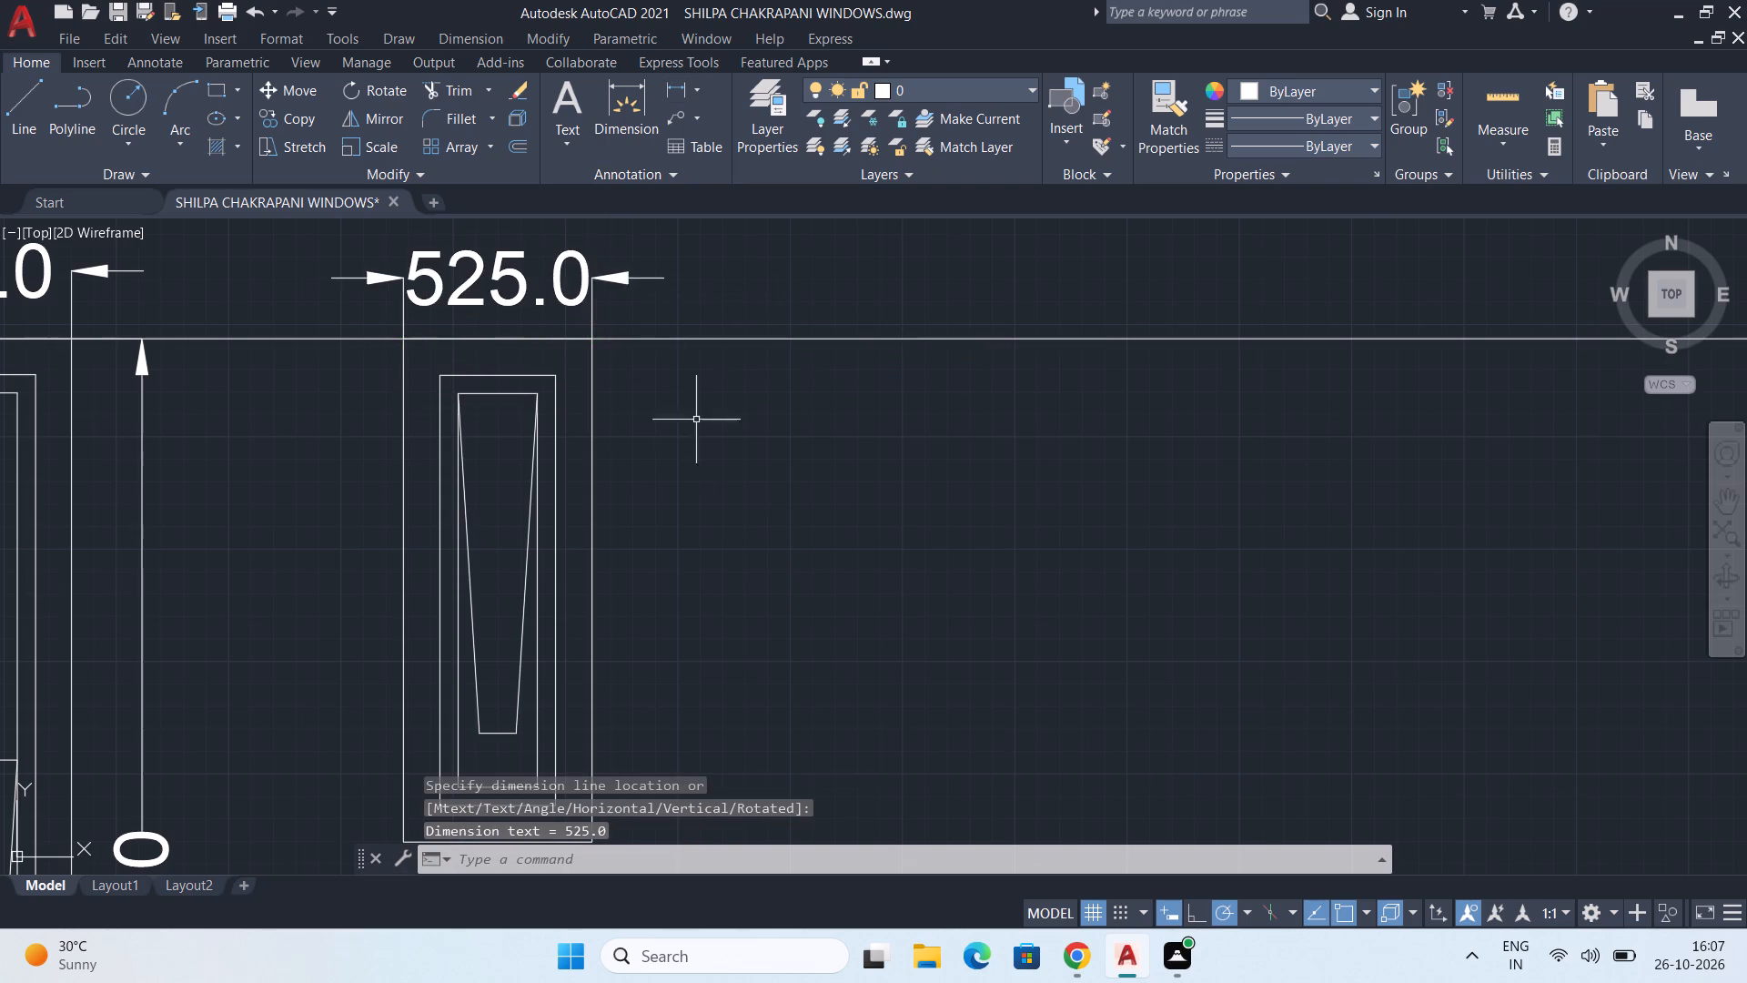
middle_click_drag(712, 461, 617, 398)
scroll(623, 392, "down", 2)
key("space")
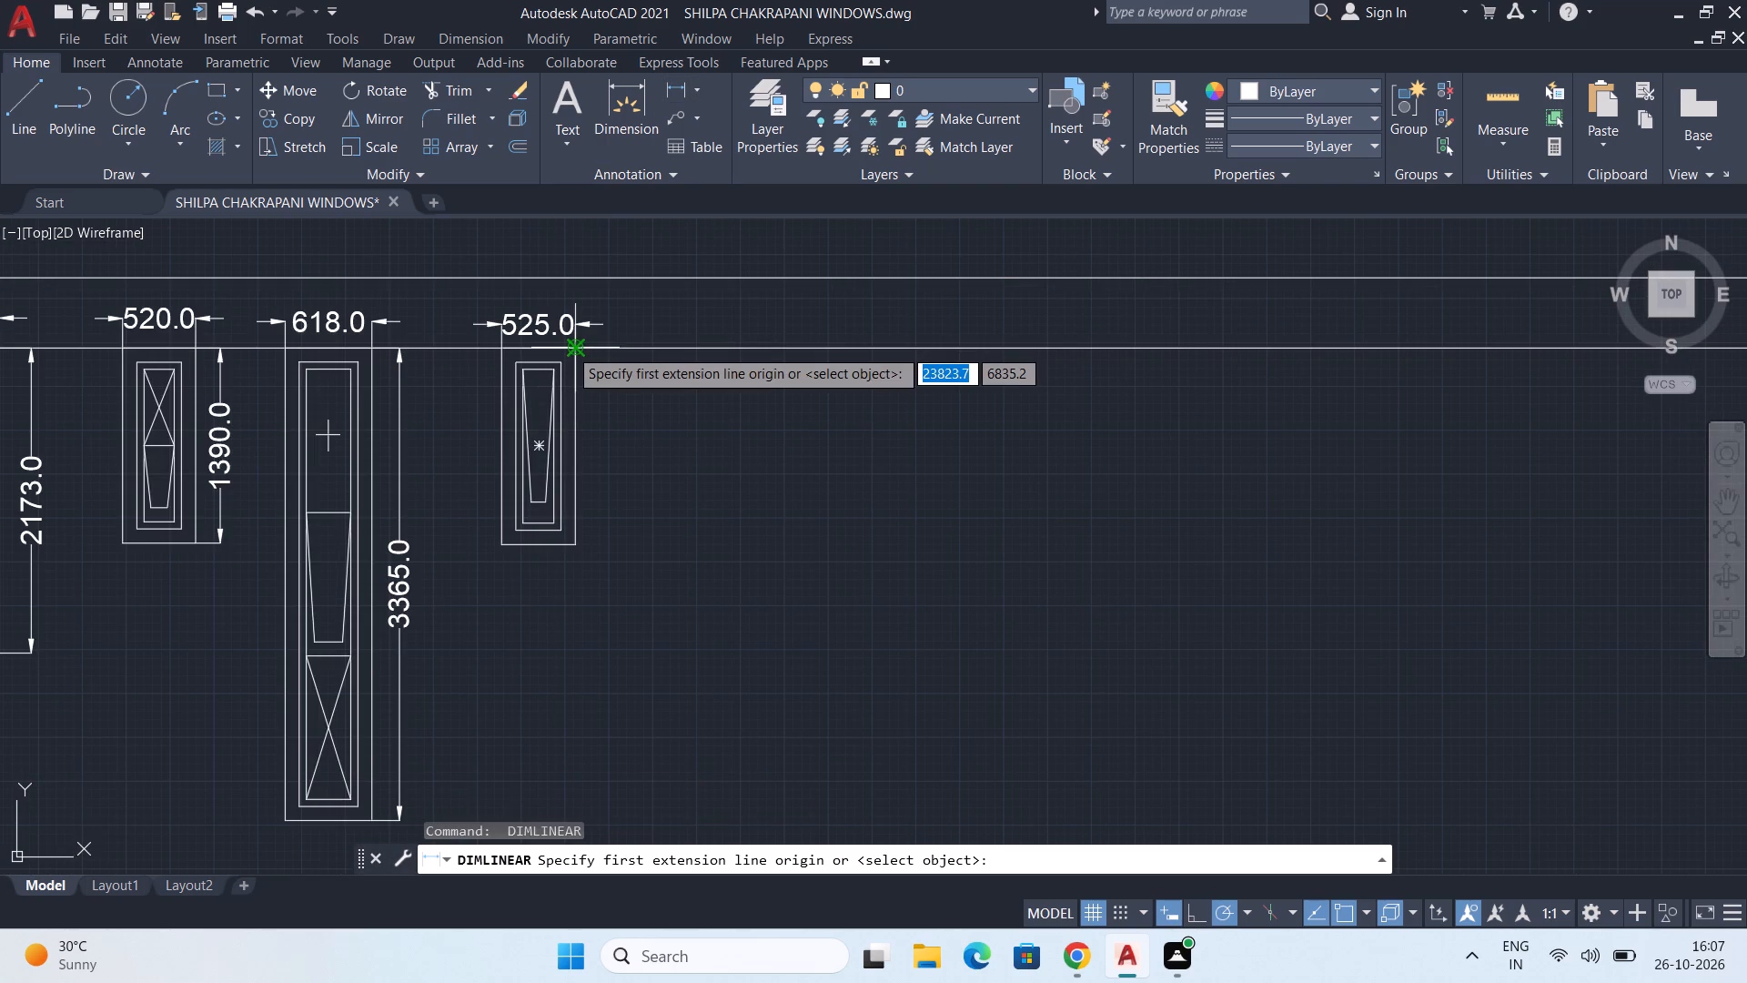
left_click(569, 348)
scroll(607, 506, "up", 2)
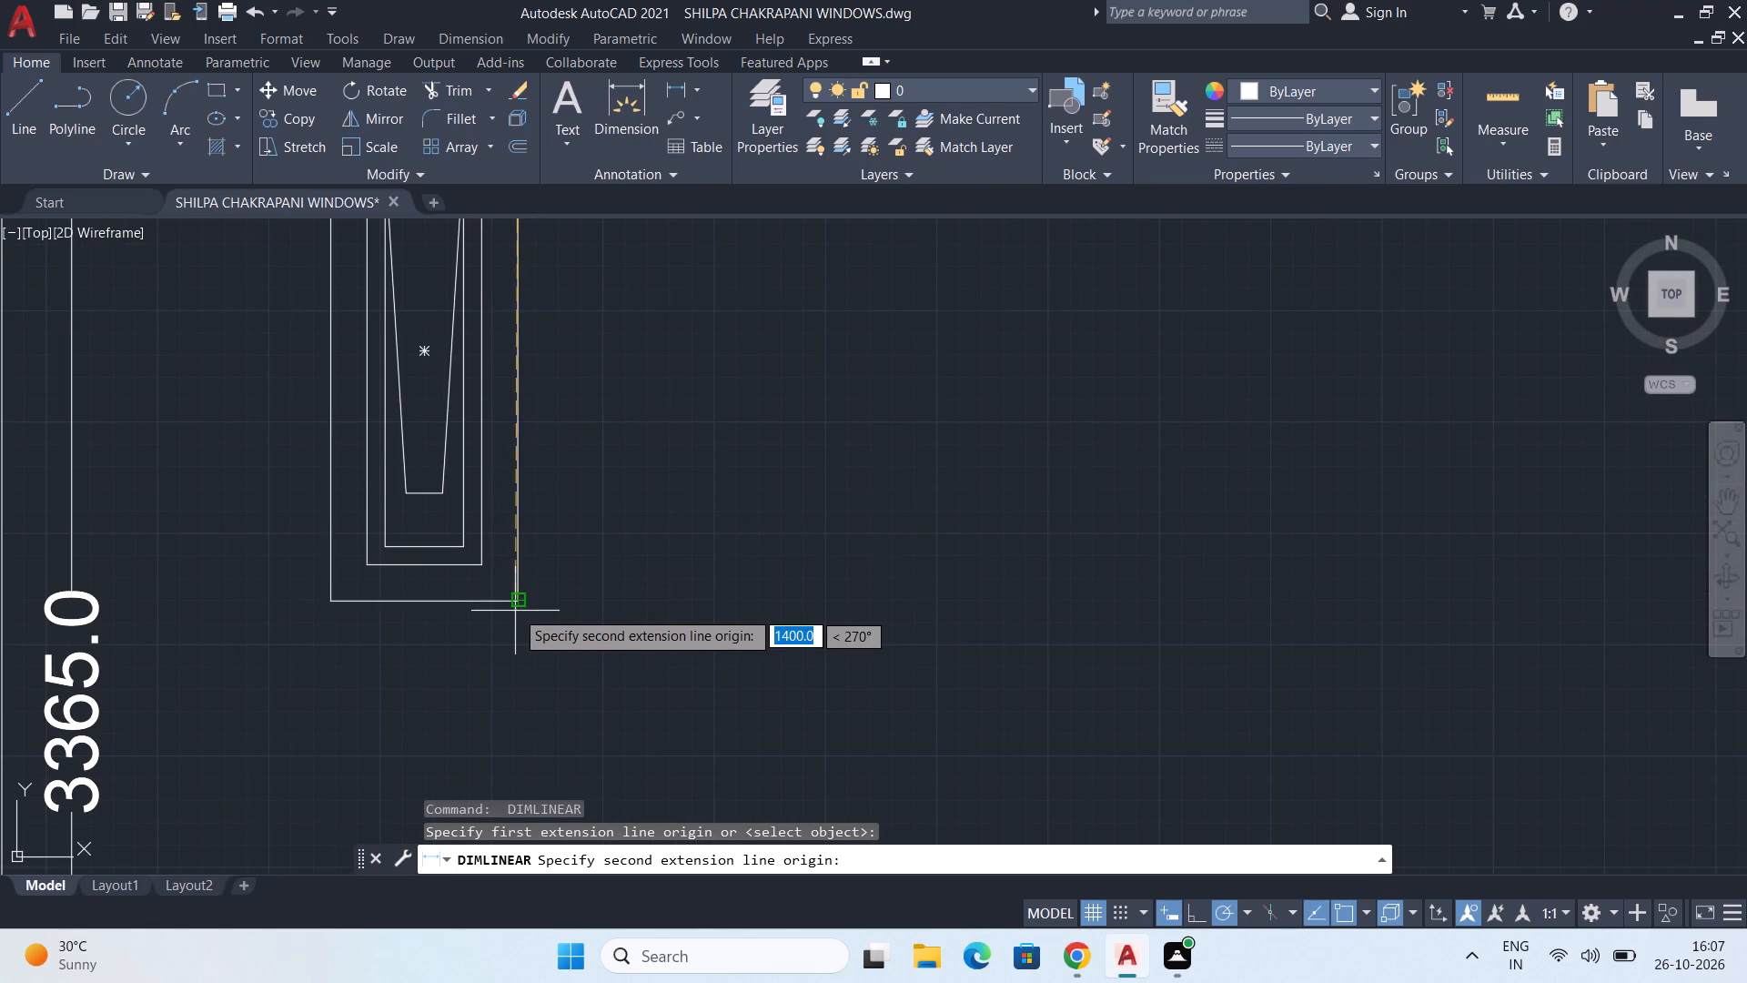
left_click(519, 596)
scroll(542, 593, "down", 2)
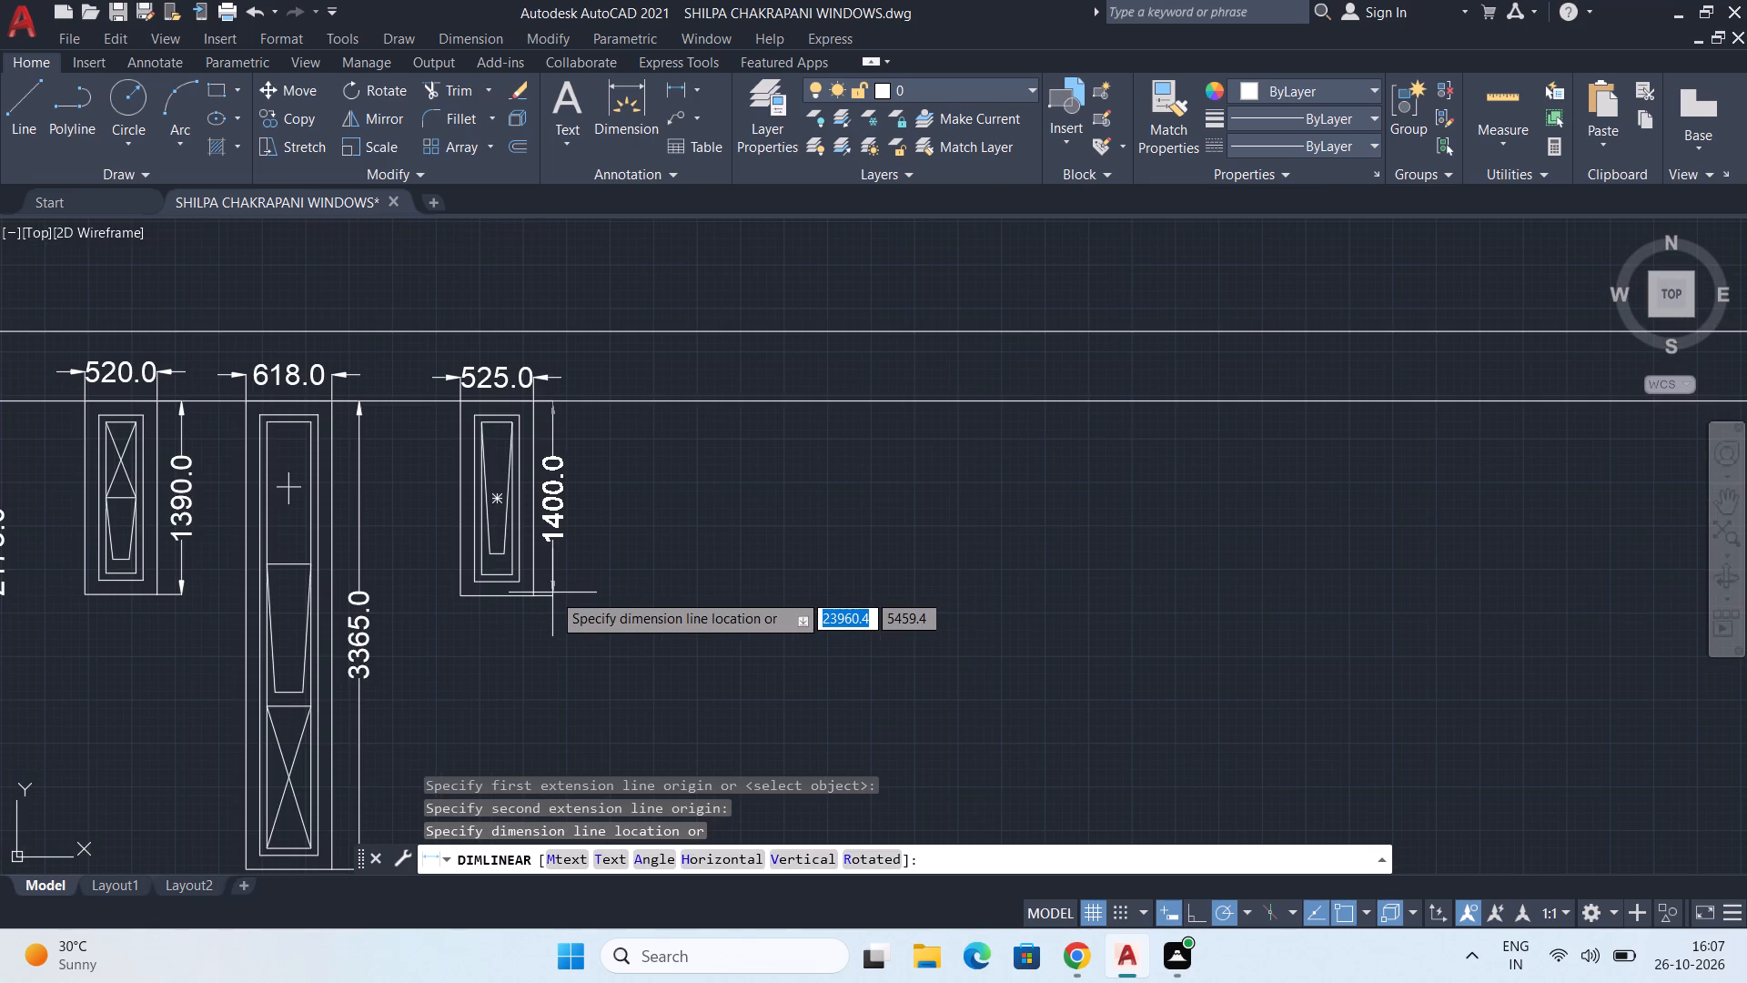
left_click(552, 593)
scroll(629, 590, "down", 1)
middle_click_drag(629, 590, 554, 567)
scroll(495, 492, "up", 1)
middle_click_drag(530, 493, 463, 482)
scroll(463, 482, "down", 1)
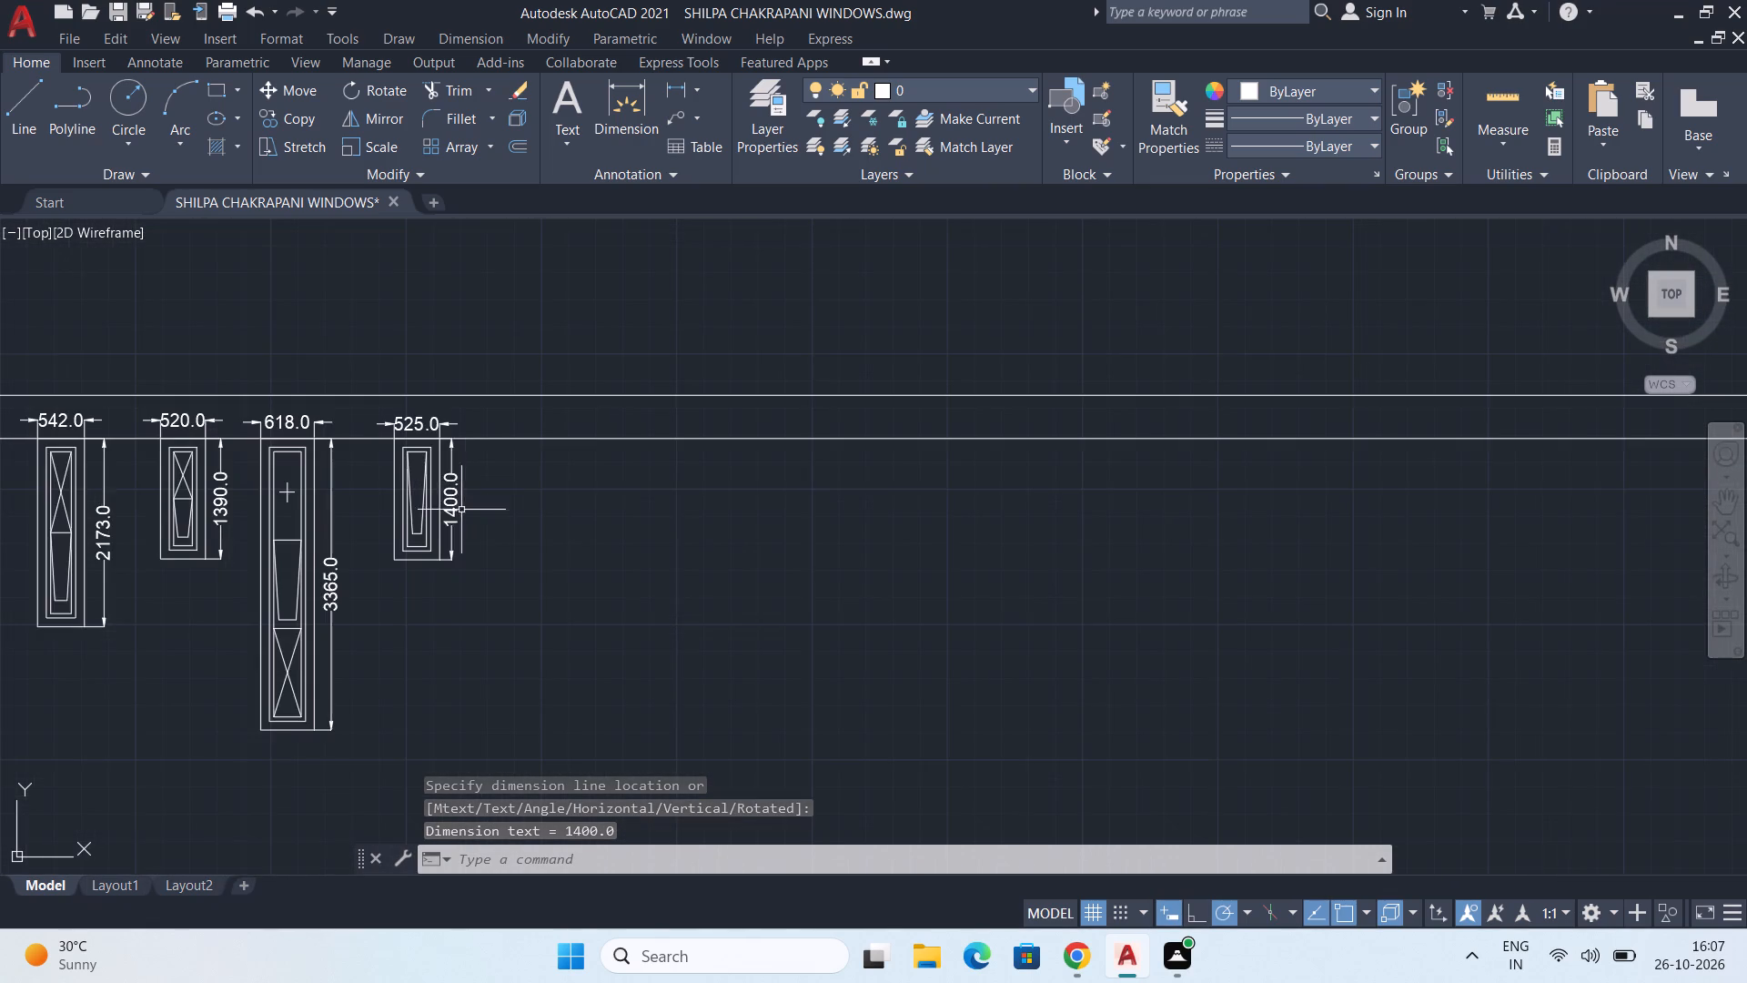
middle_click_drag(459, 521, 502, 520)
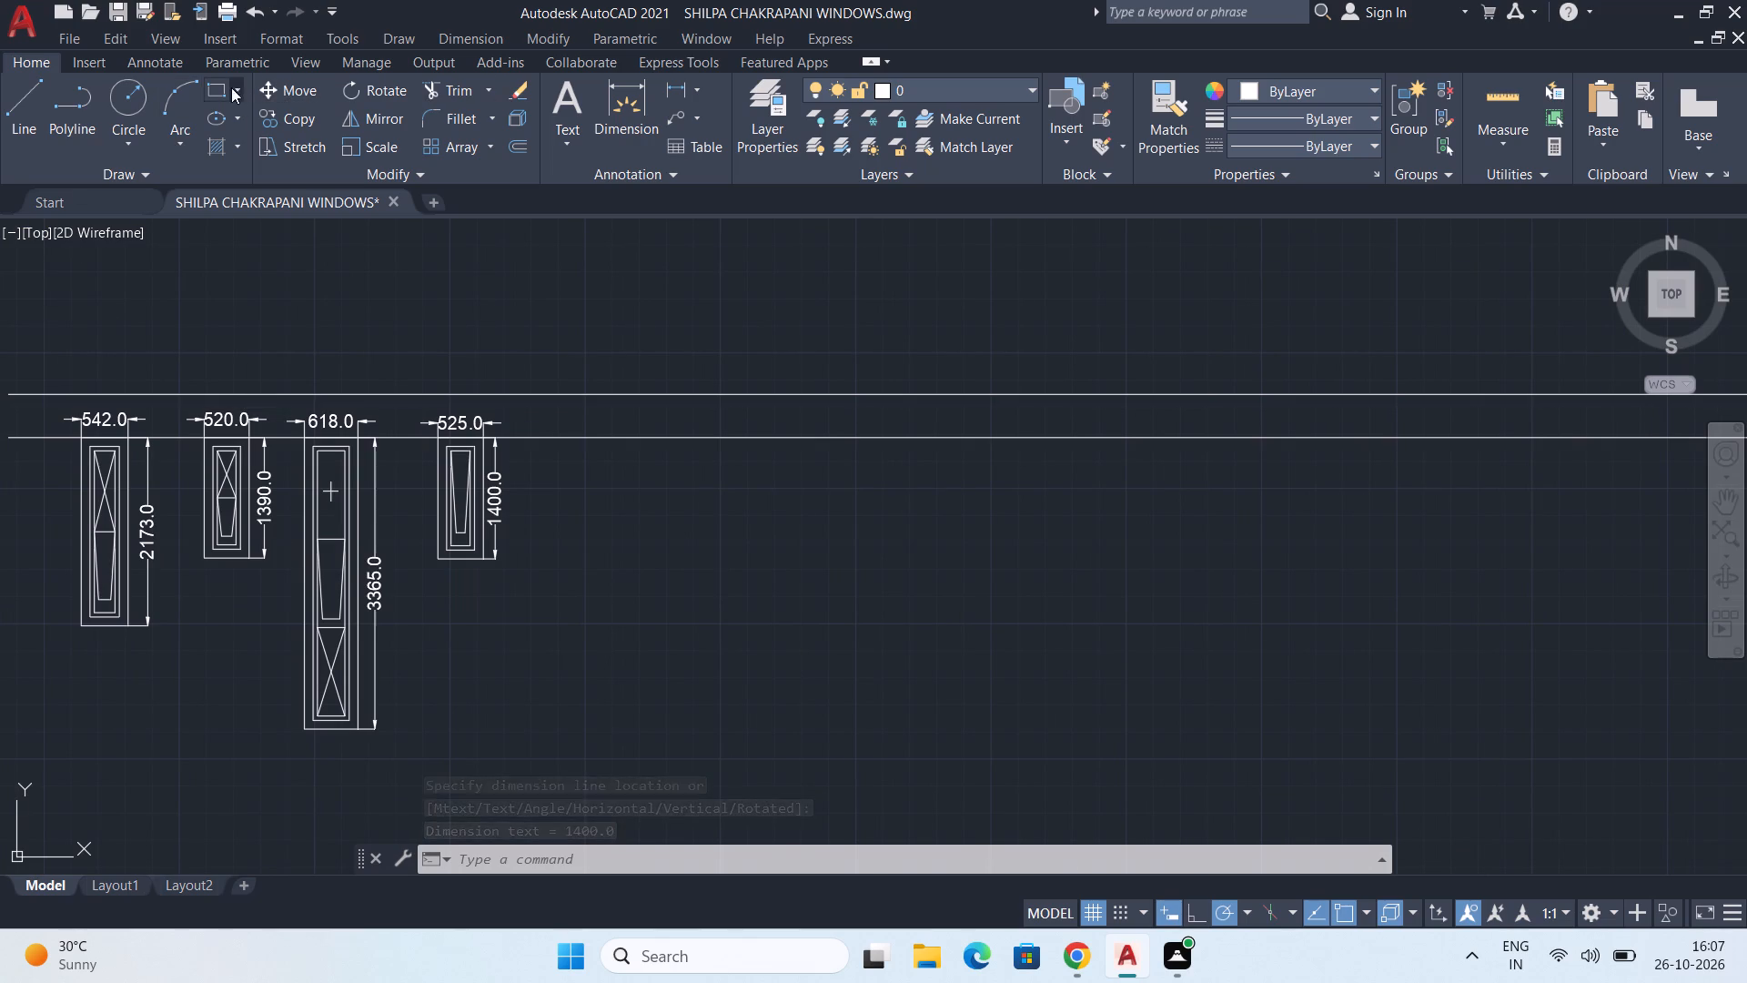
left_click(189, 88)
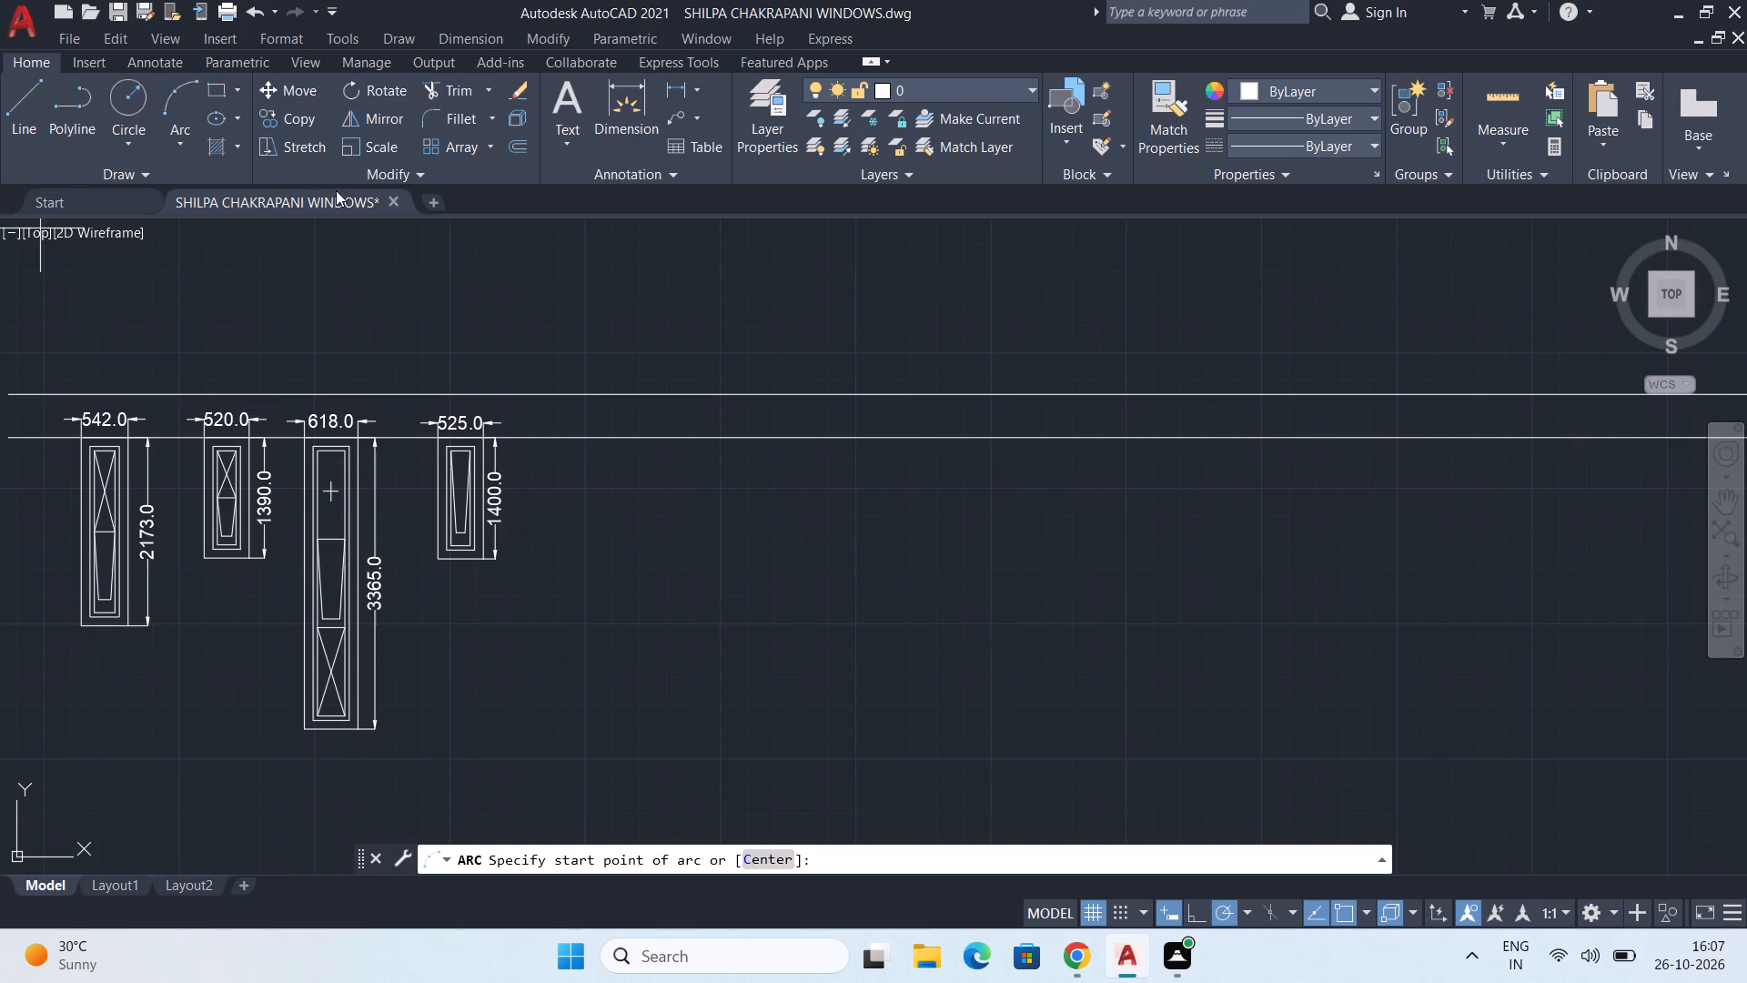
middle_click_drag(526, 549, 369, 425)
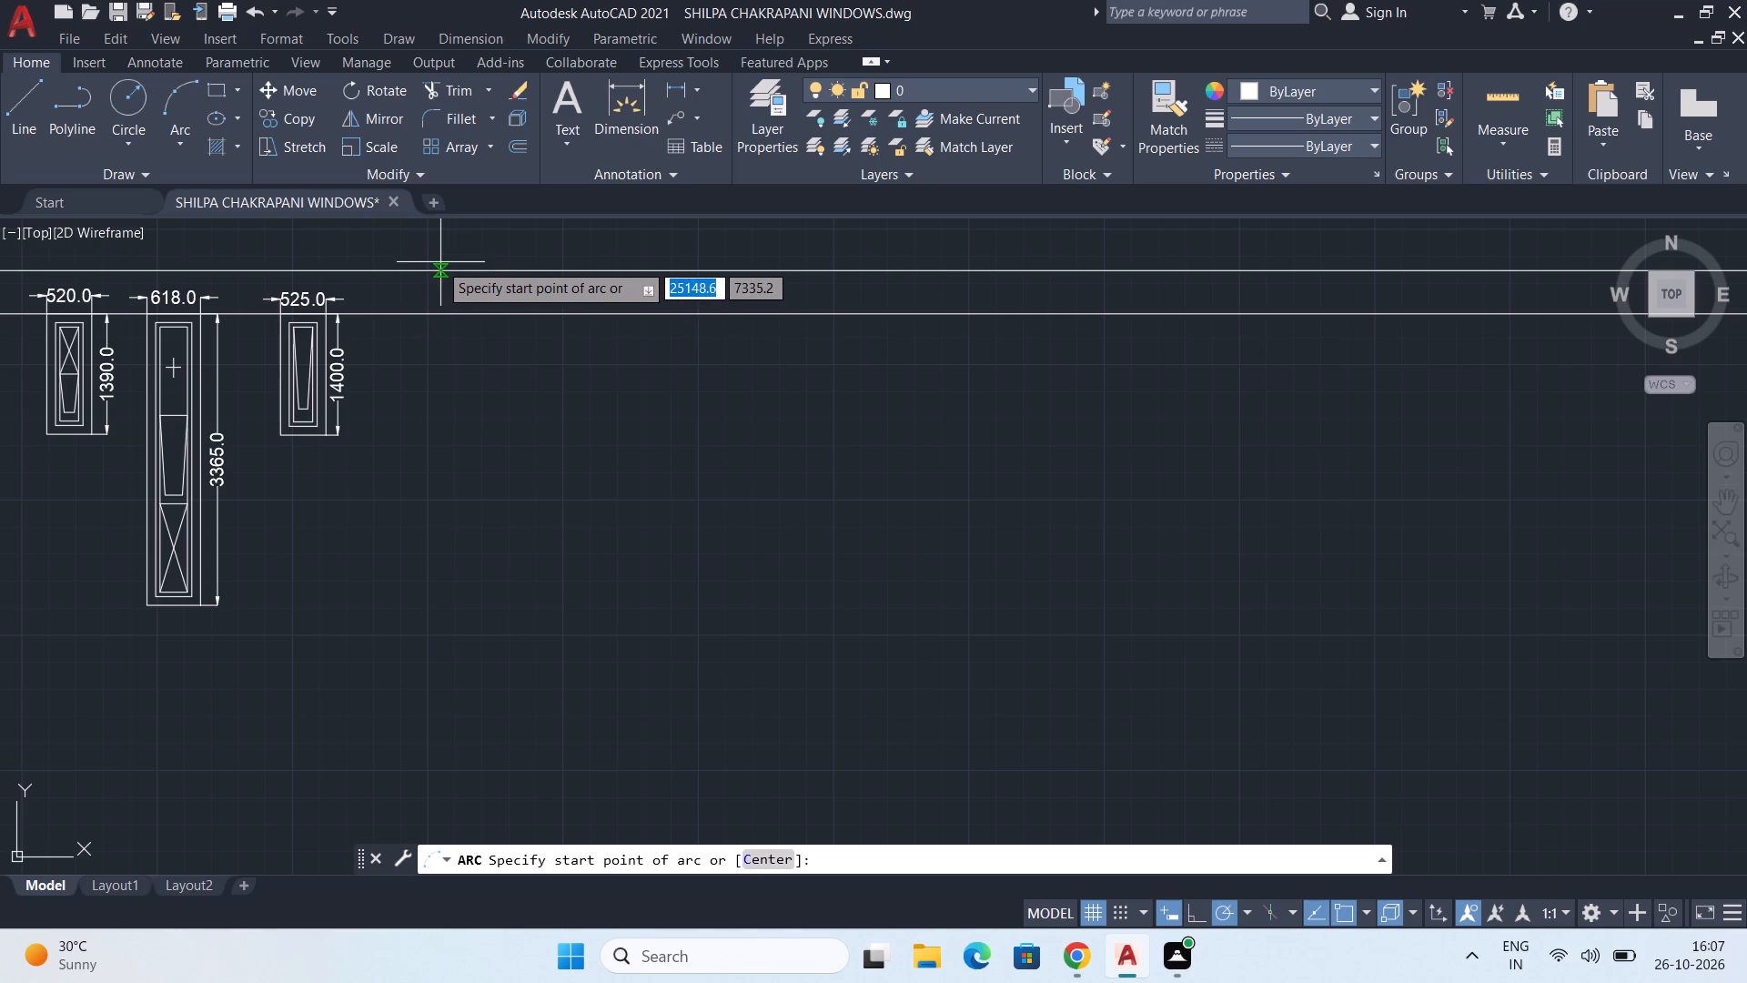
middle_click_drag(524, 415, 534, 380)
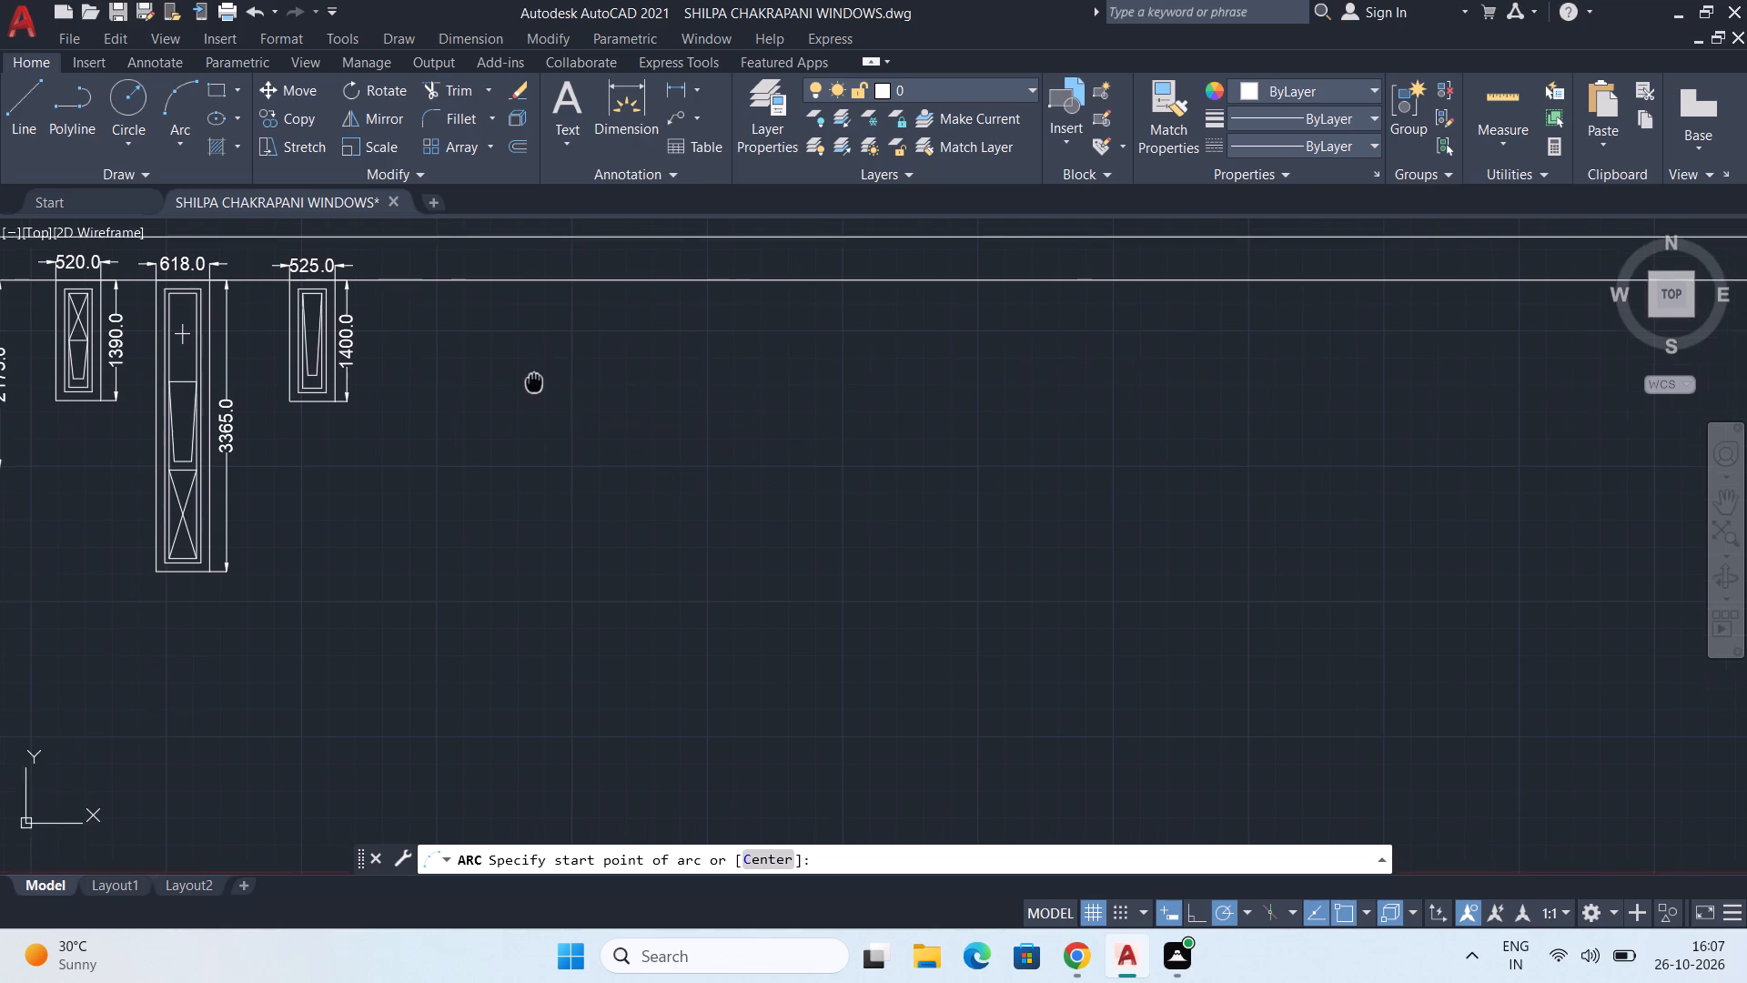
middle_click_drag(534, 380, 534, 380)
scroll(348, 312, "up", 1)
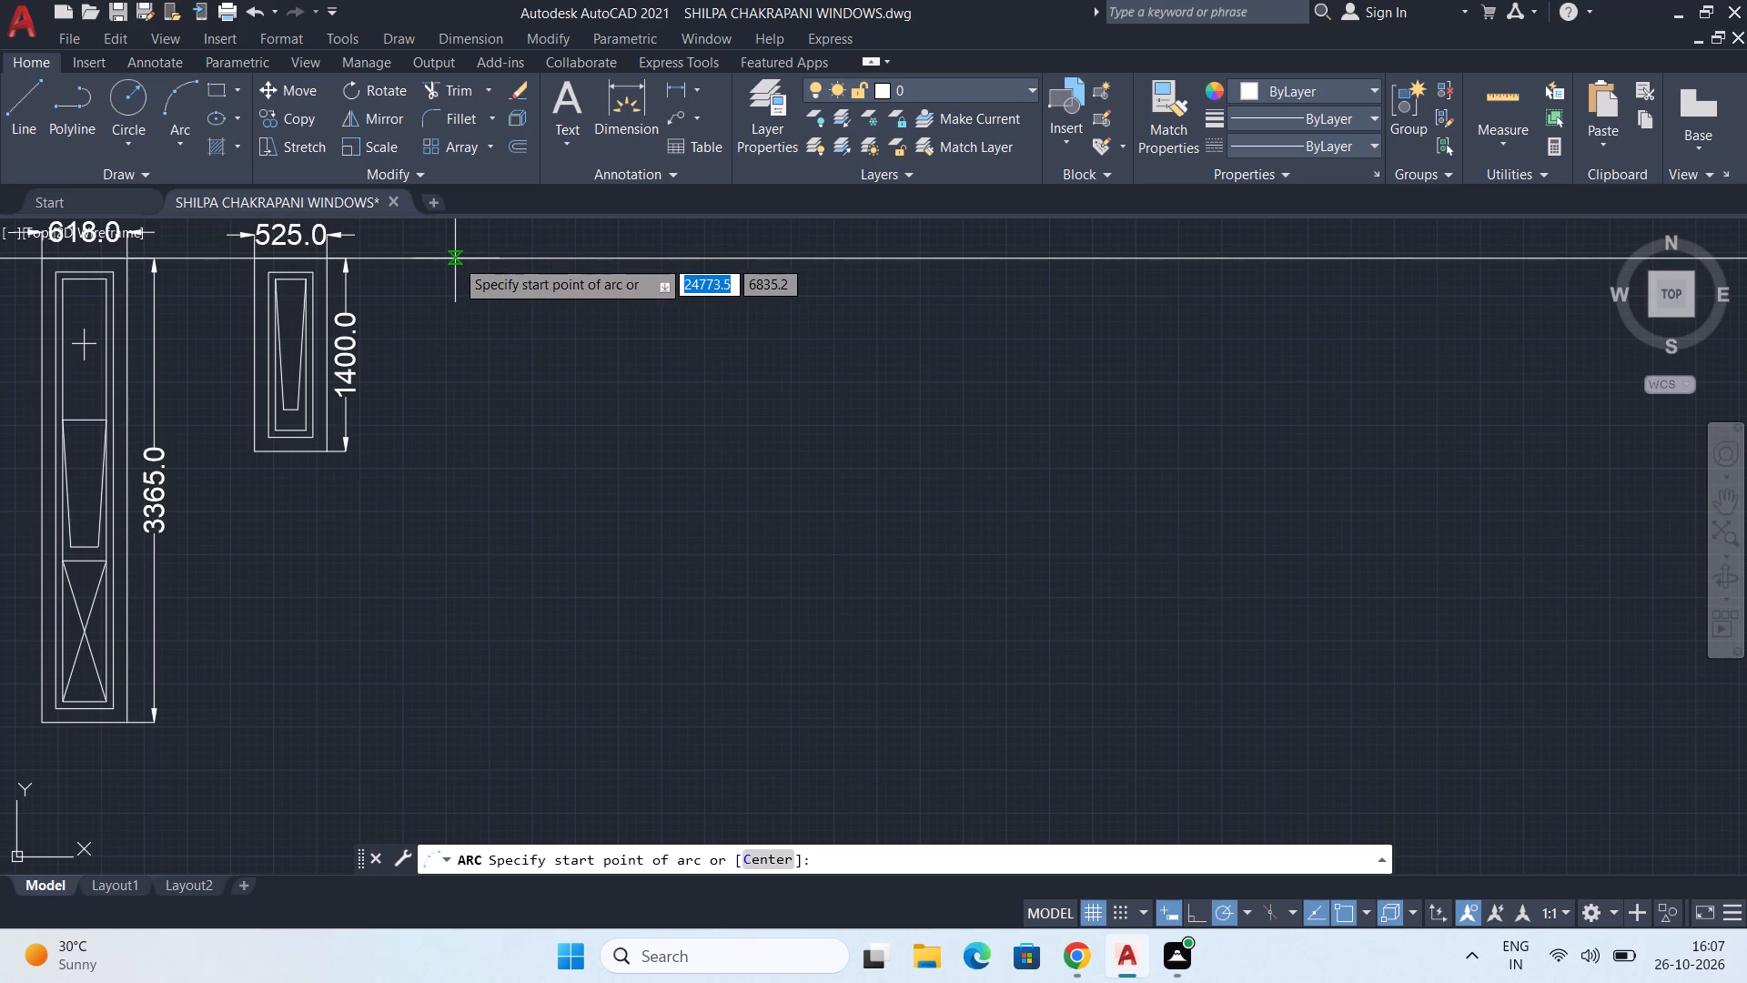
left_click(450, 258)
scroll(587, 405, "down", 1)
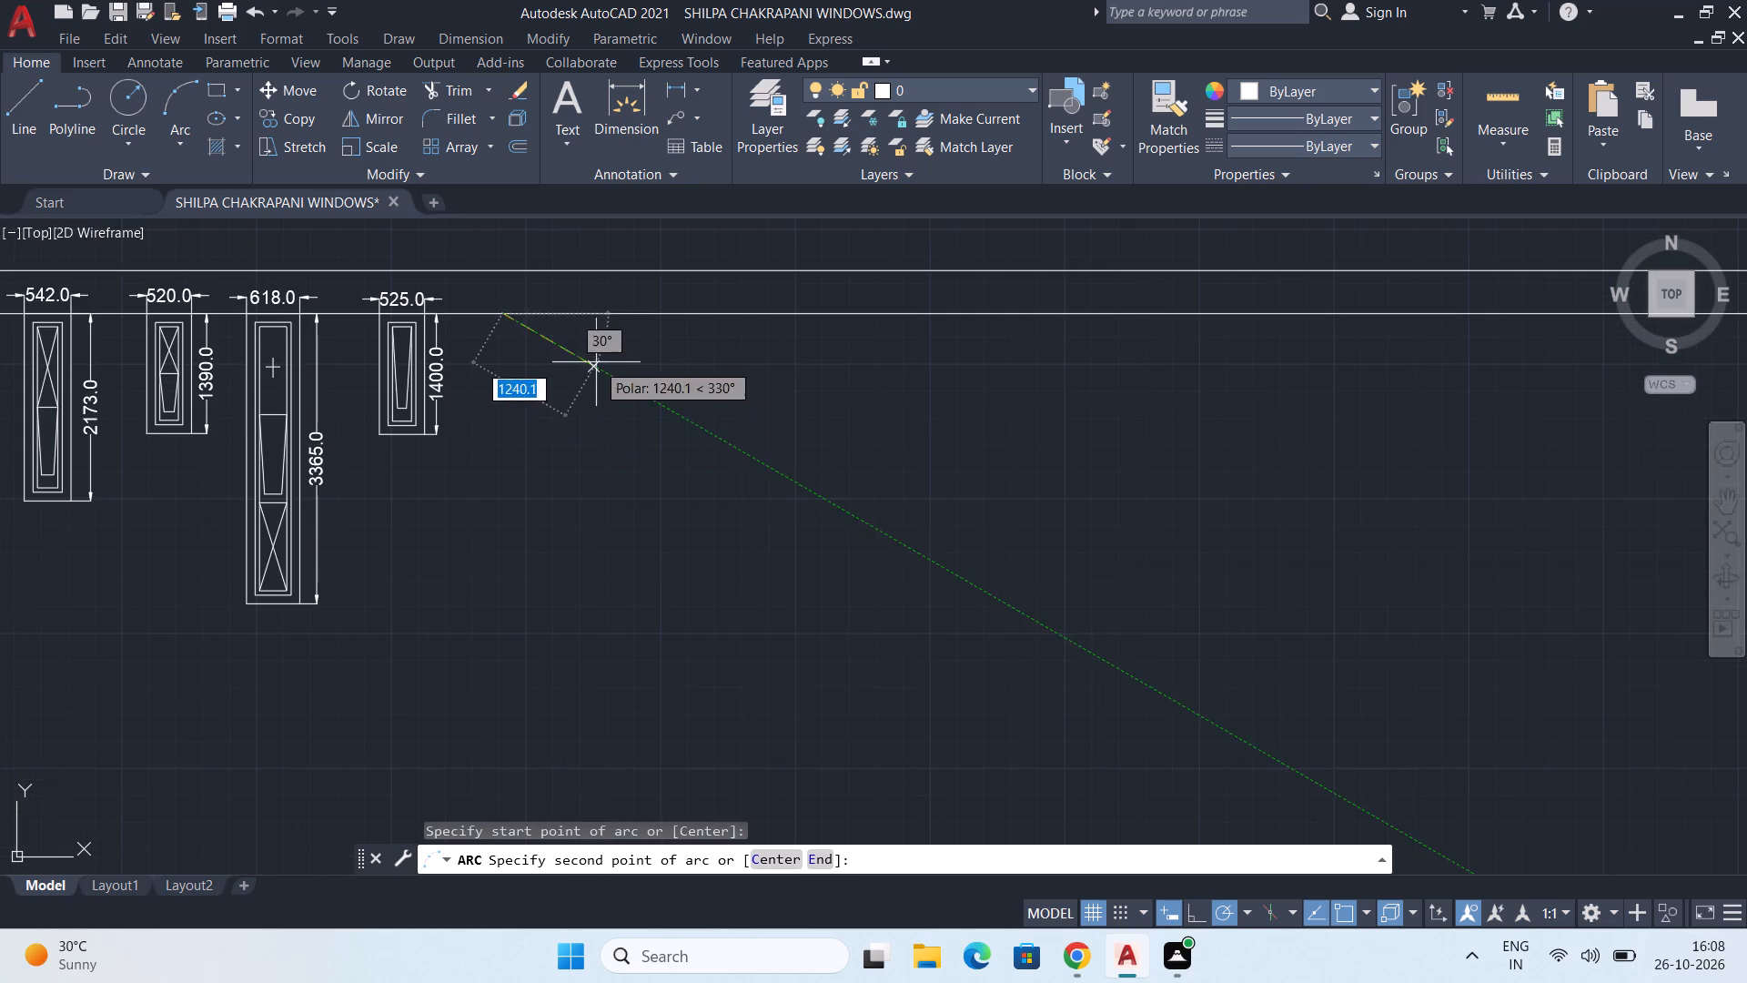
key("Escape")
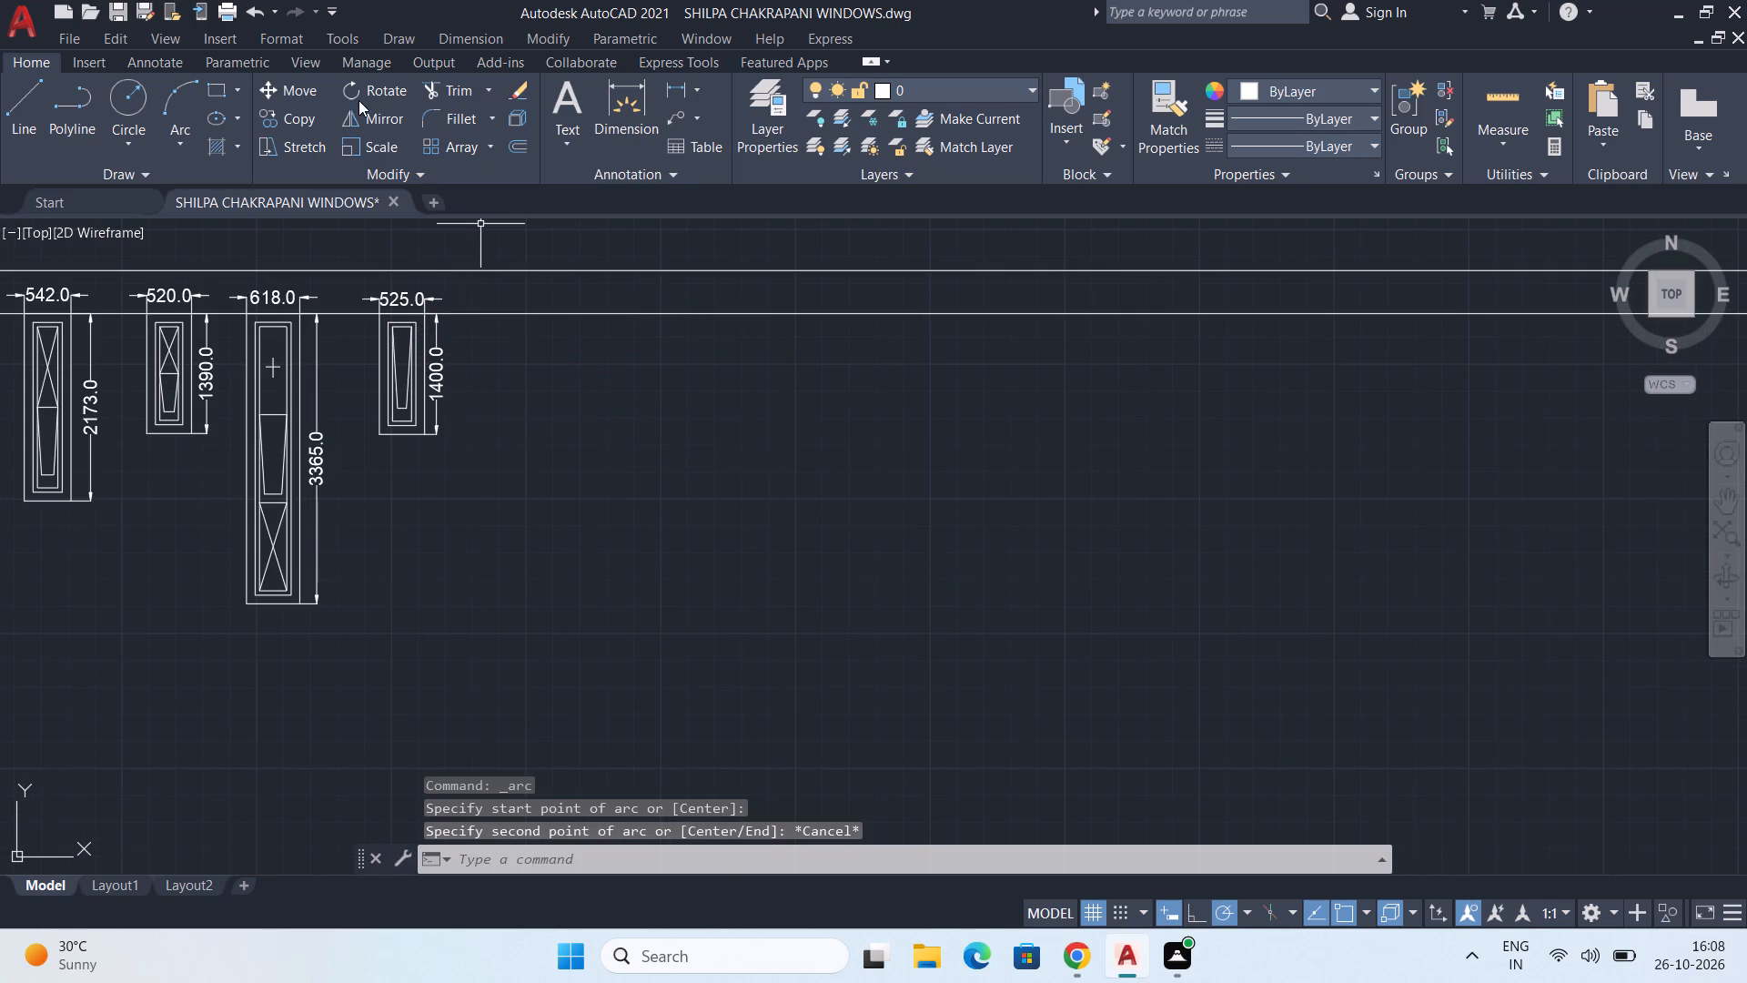
Draw a 600 by 3500 rectangle hanging from the lower guide line, to the right of the 525-wide window.
left_click(215, 82)
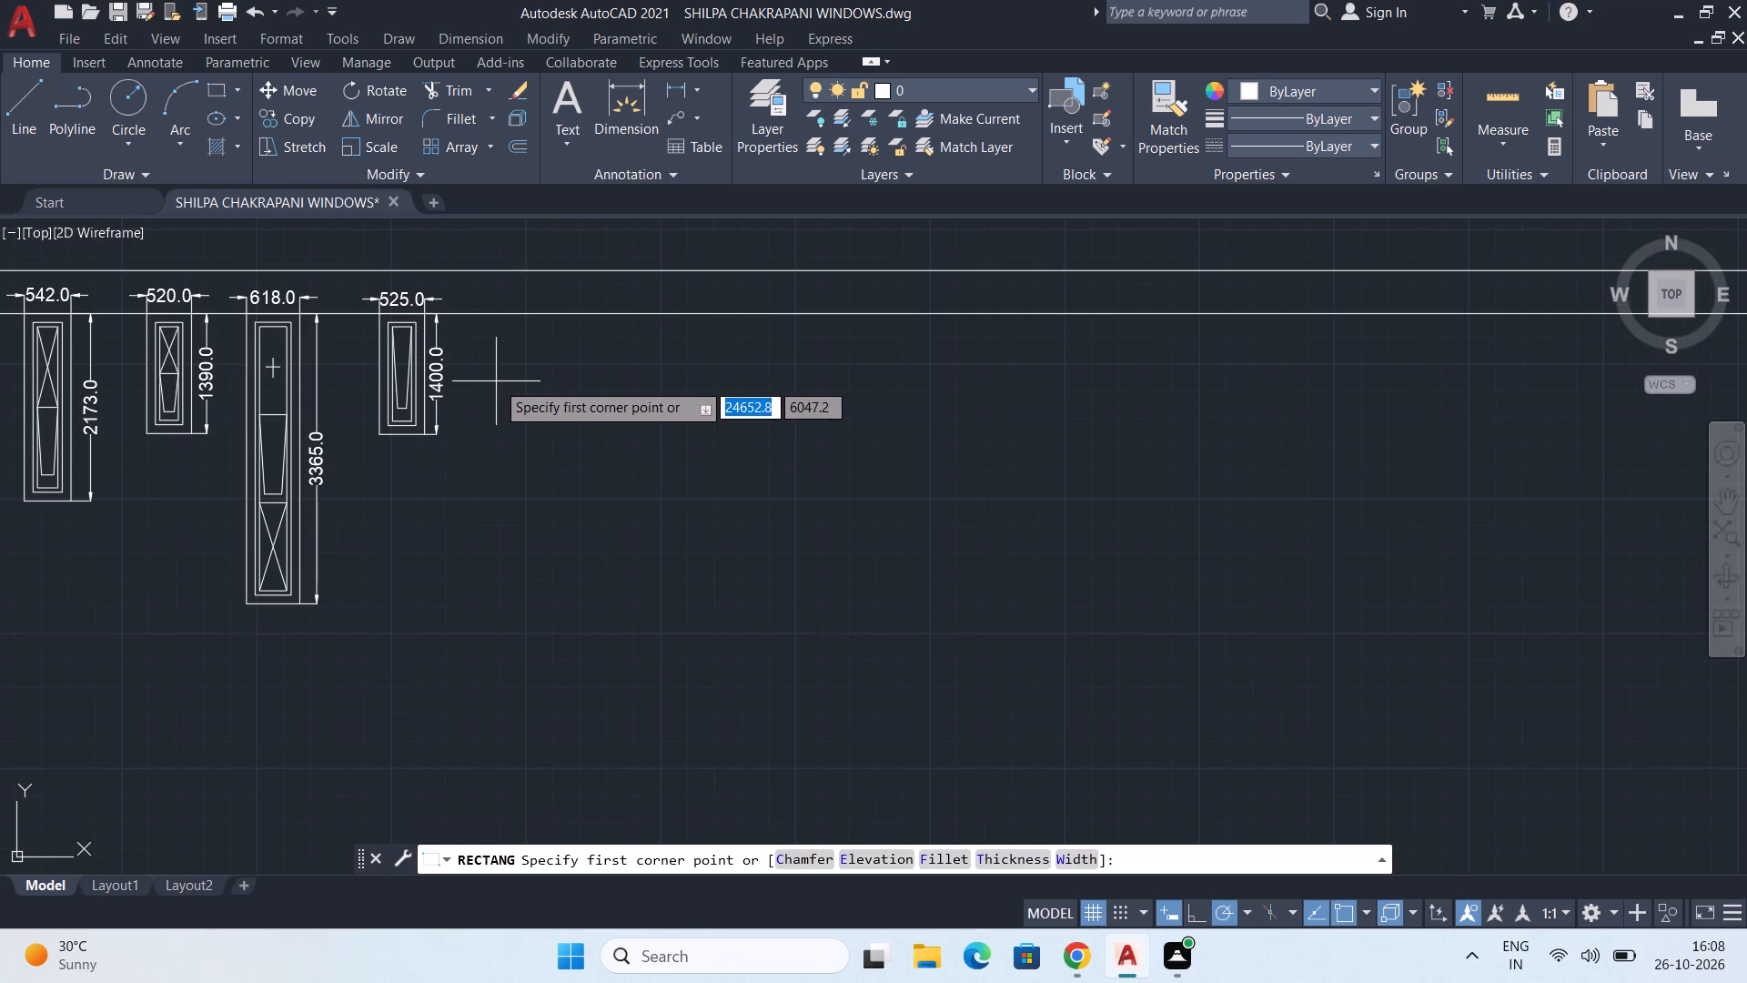
scroll(452, 333, "up", 1)
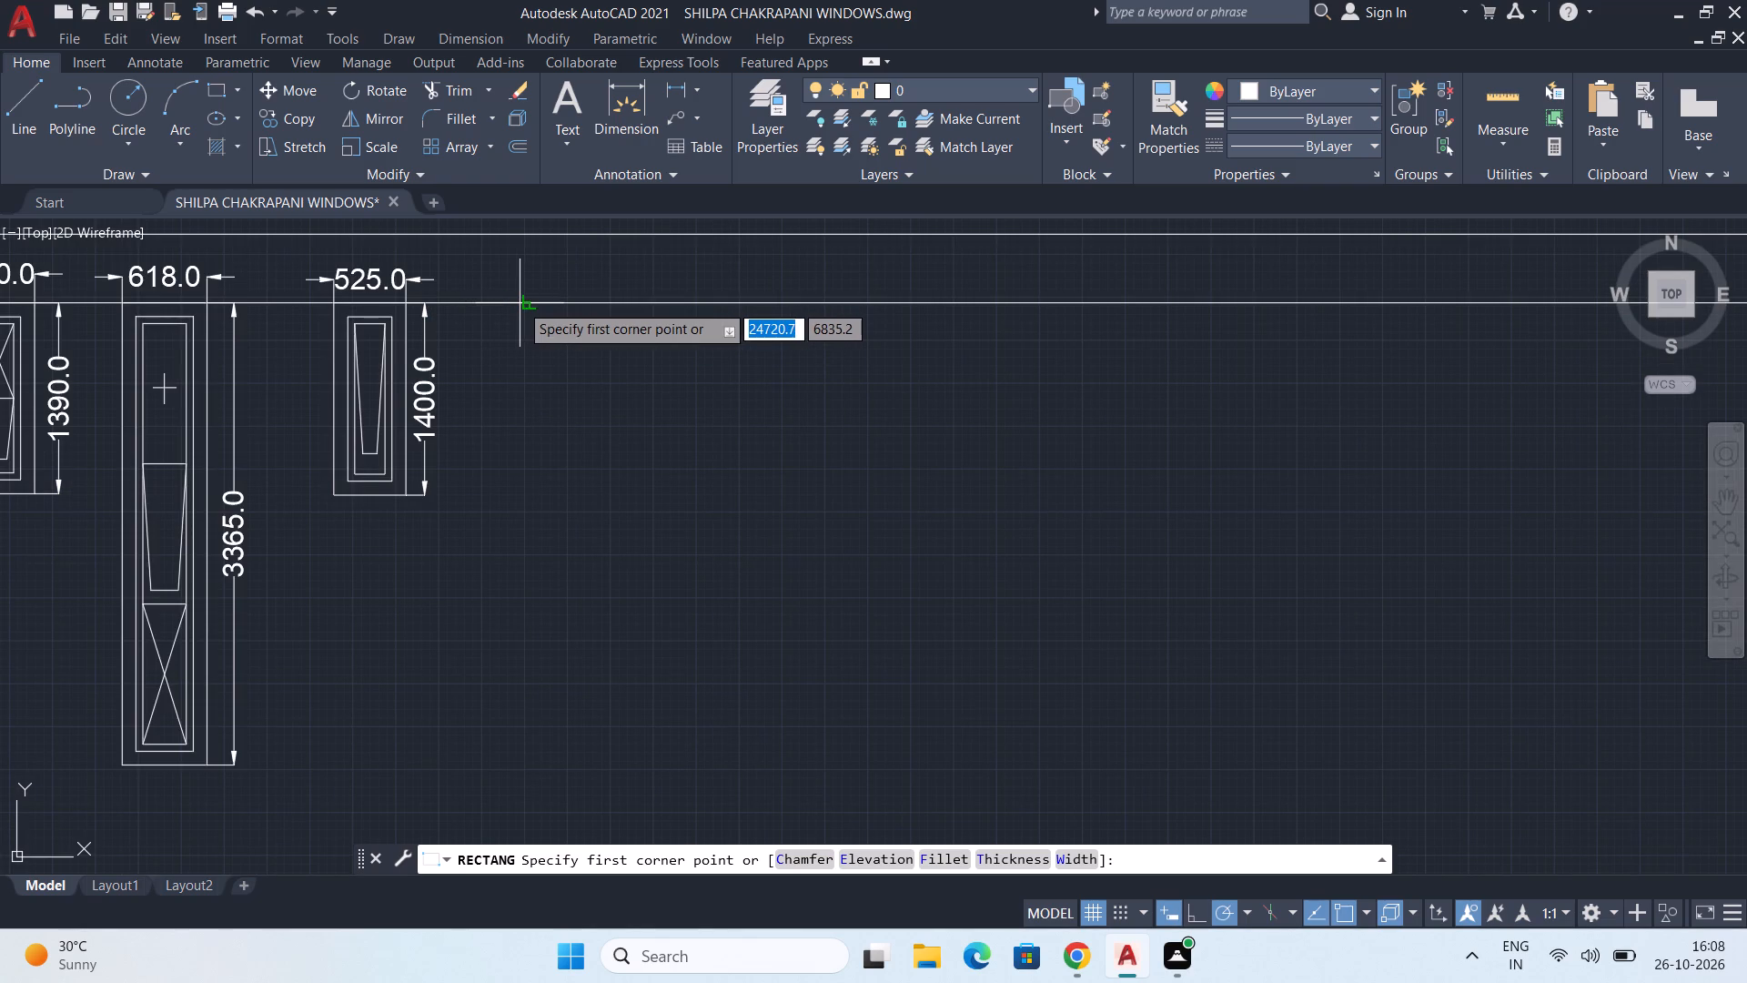
left_click(520, 303)
scroll(601, 421, "down", 2)
middle_click_drag(735, 551, 692, 527)
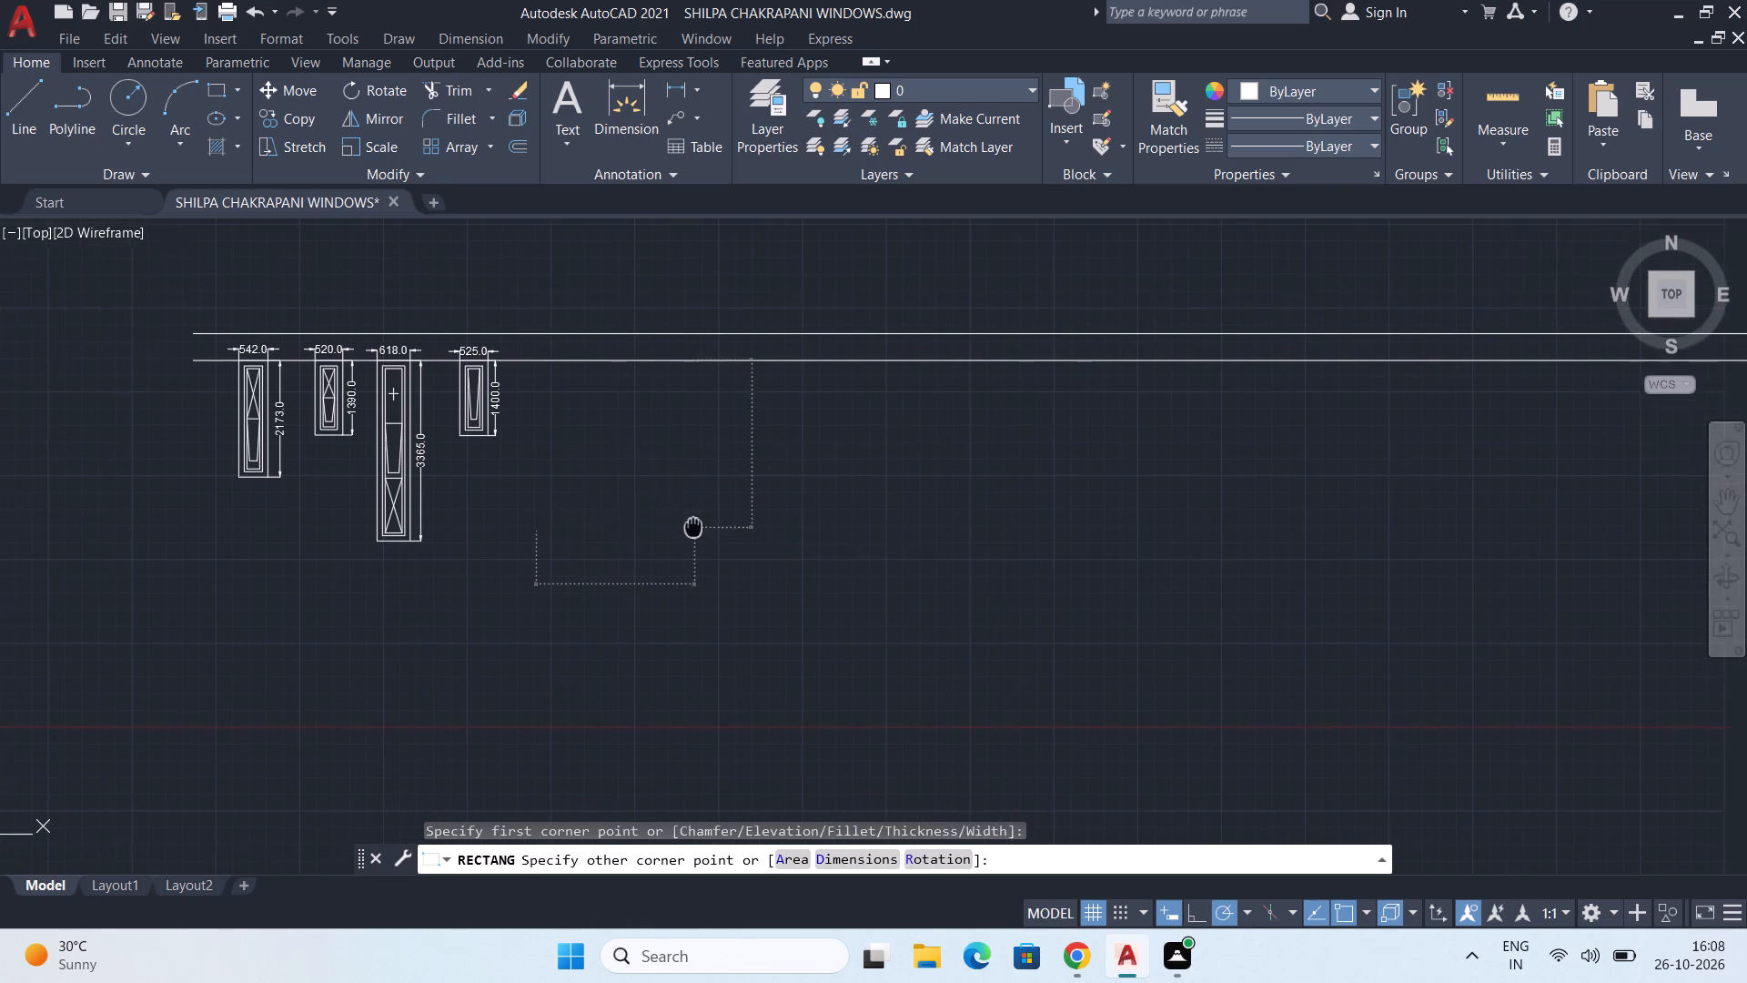
middle_click_drag(692, 527, 692, 526)
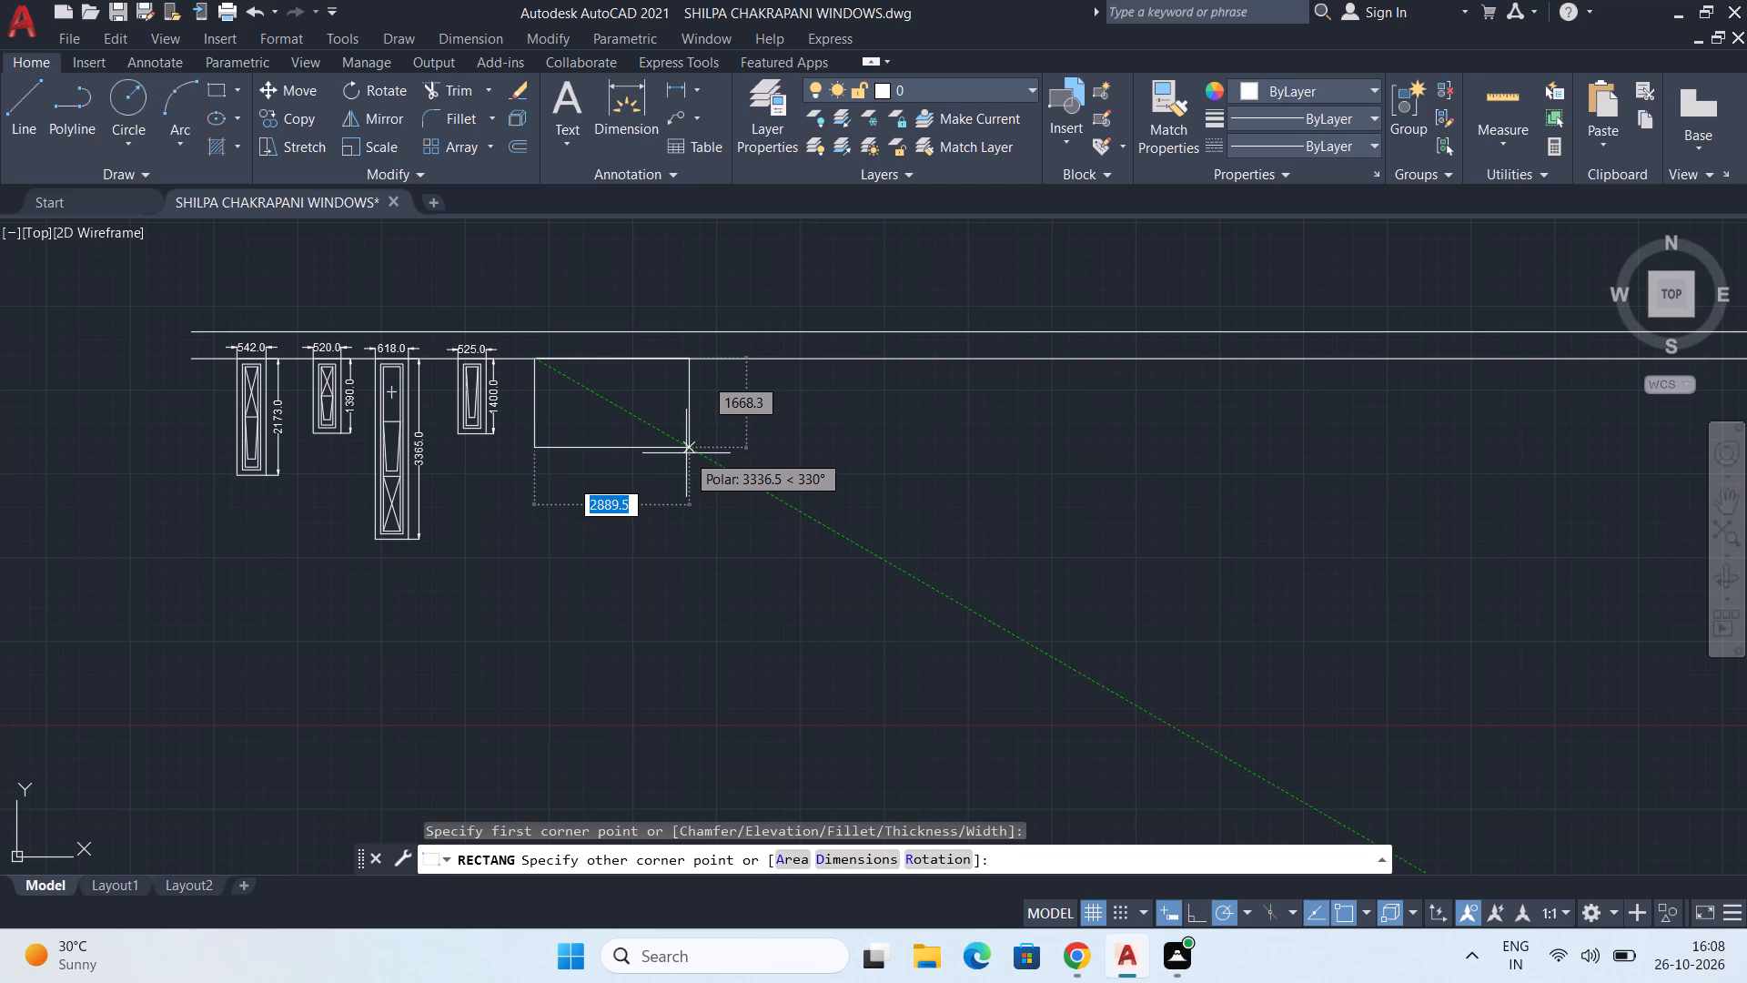
type("600")
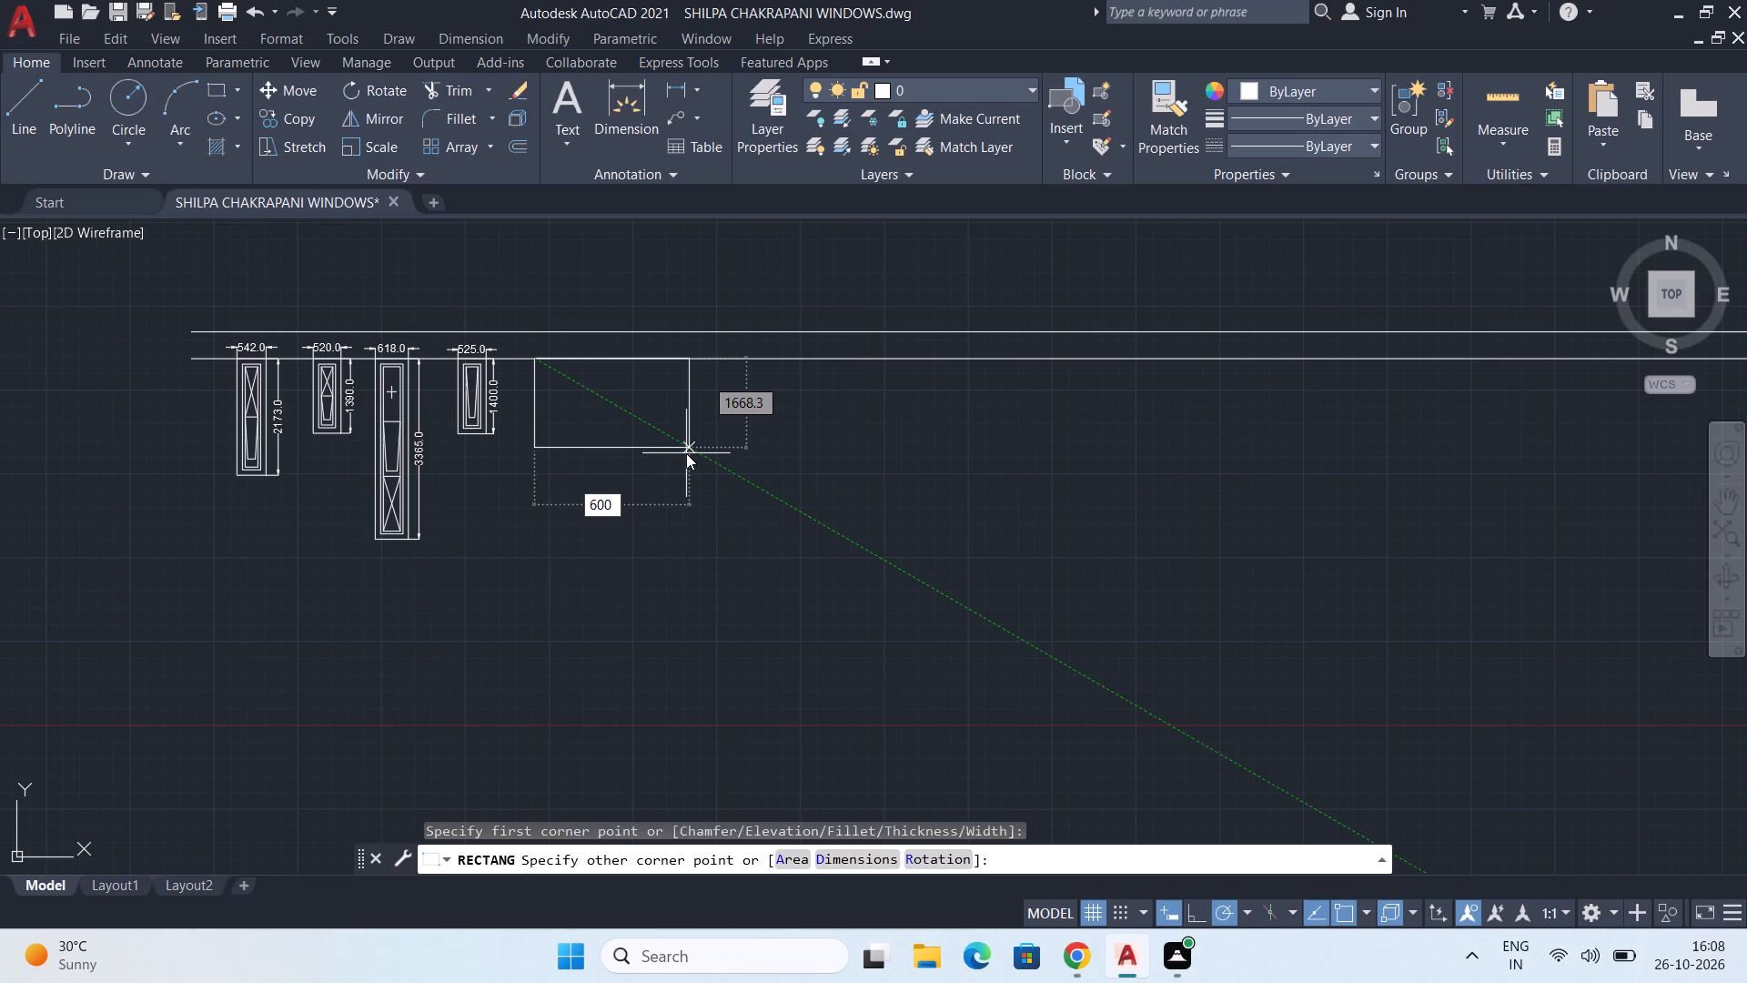
key("Tab")
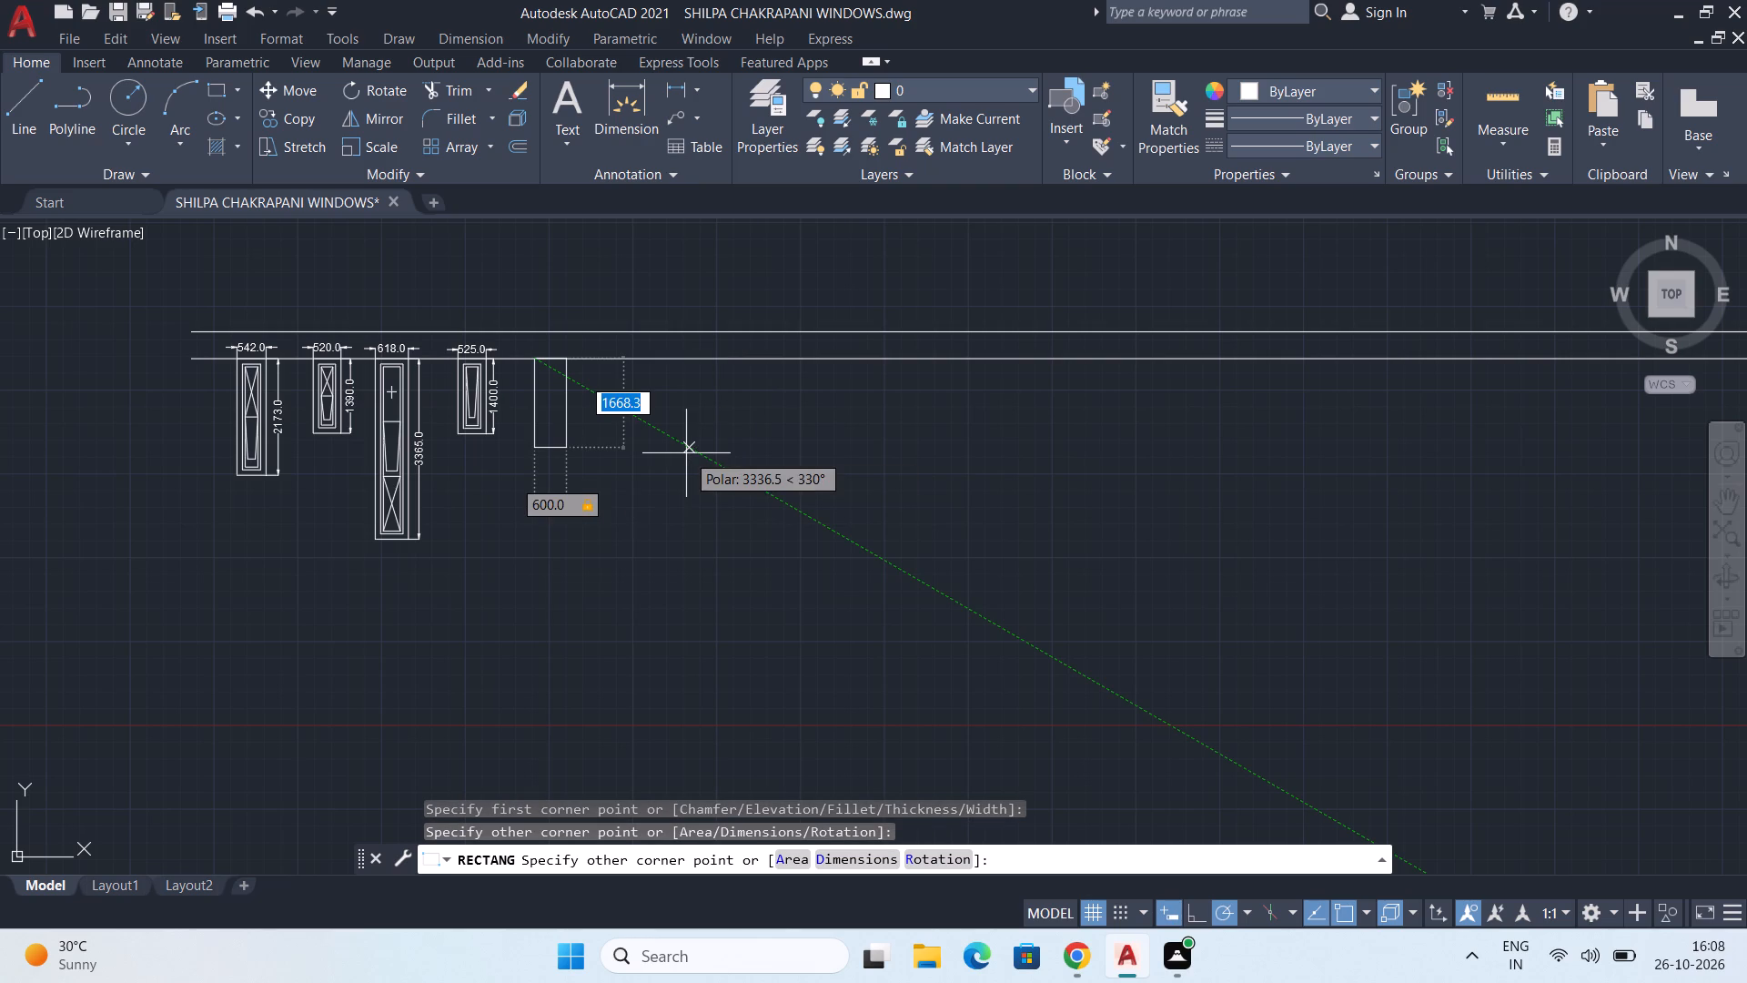
type("3500")
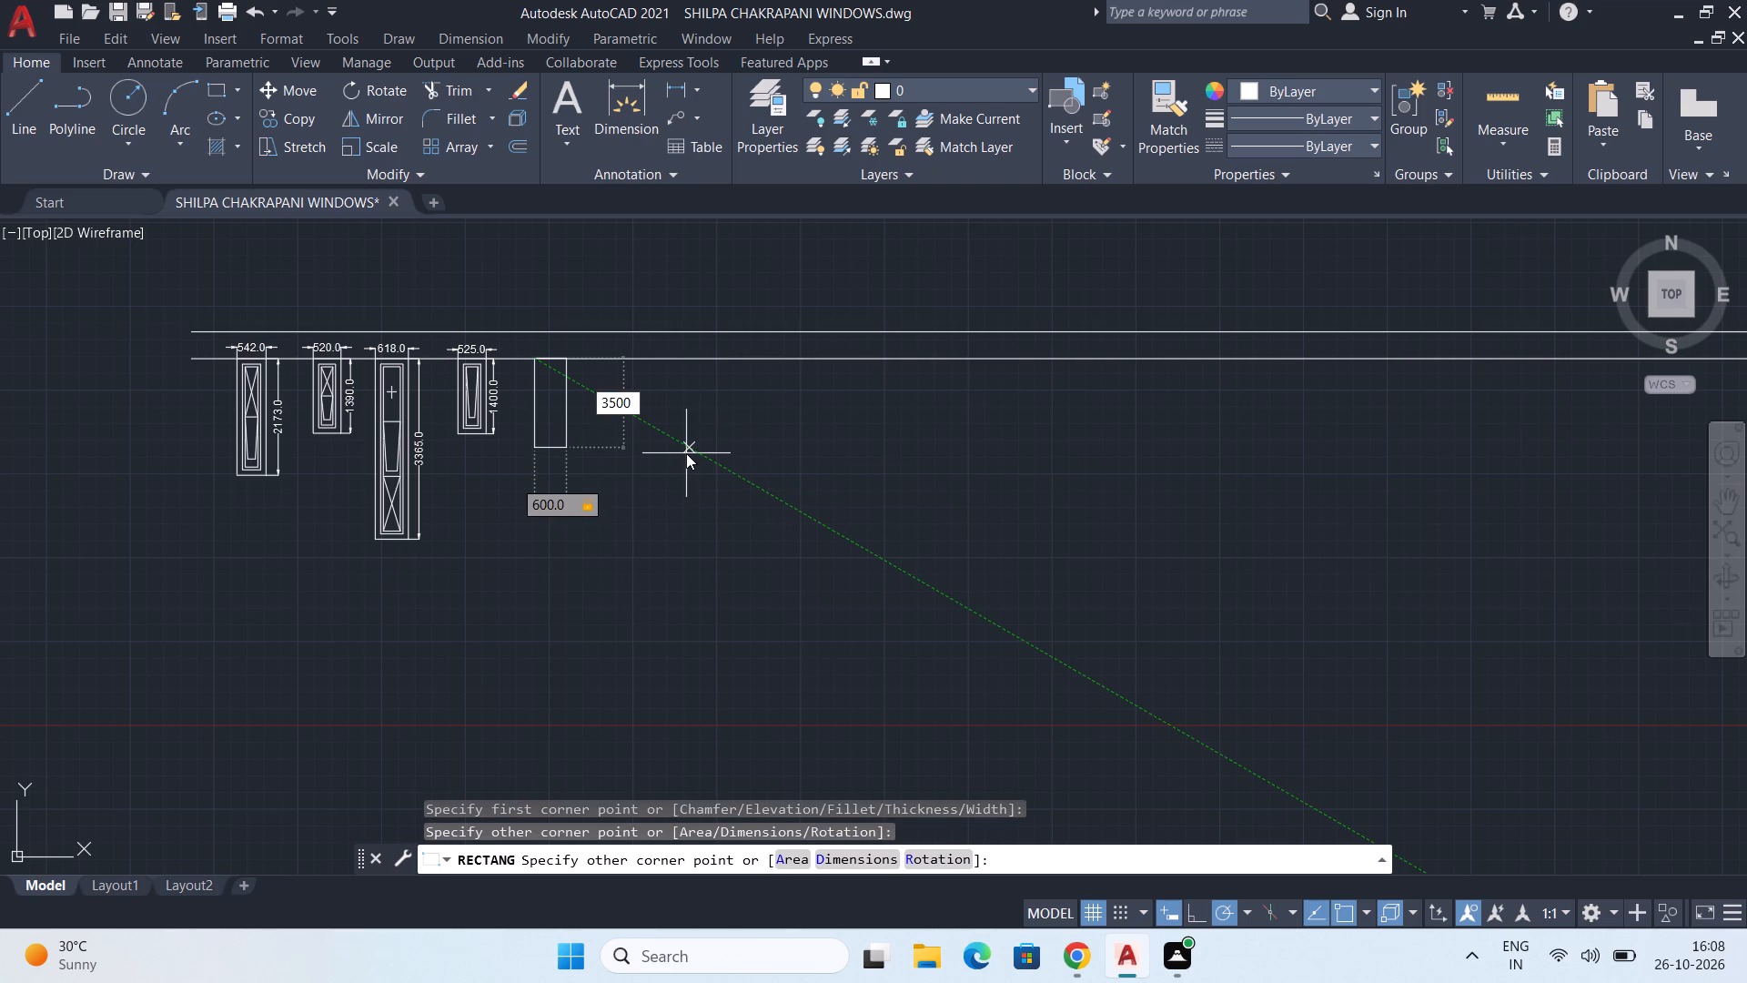
key("Return")
Offset the 600 by 3500 rectangle inward by 101.6, and the resulting rectangle inward by another 50.8.
type("OFF")
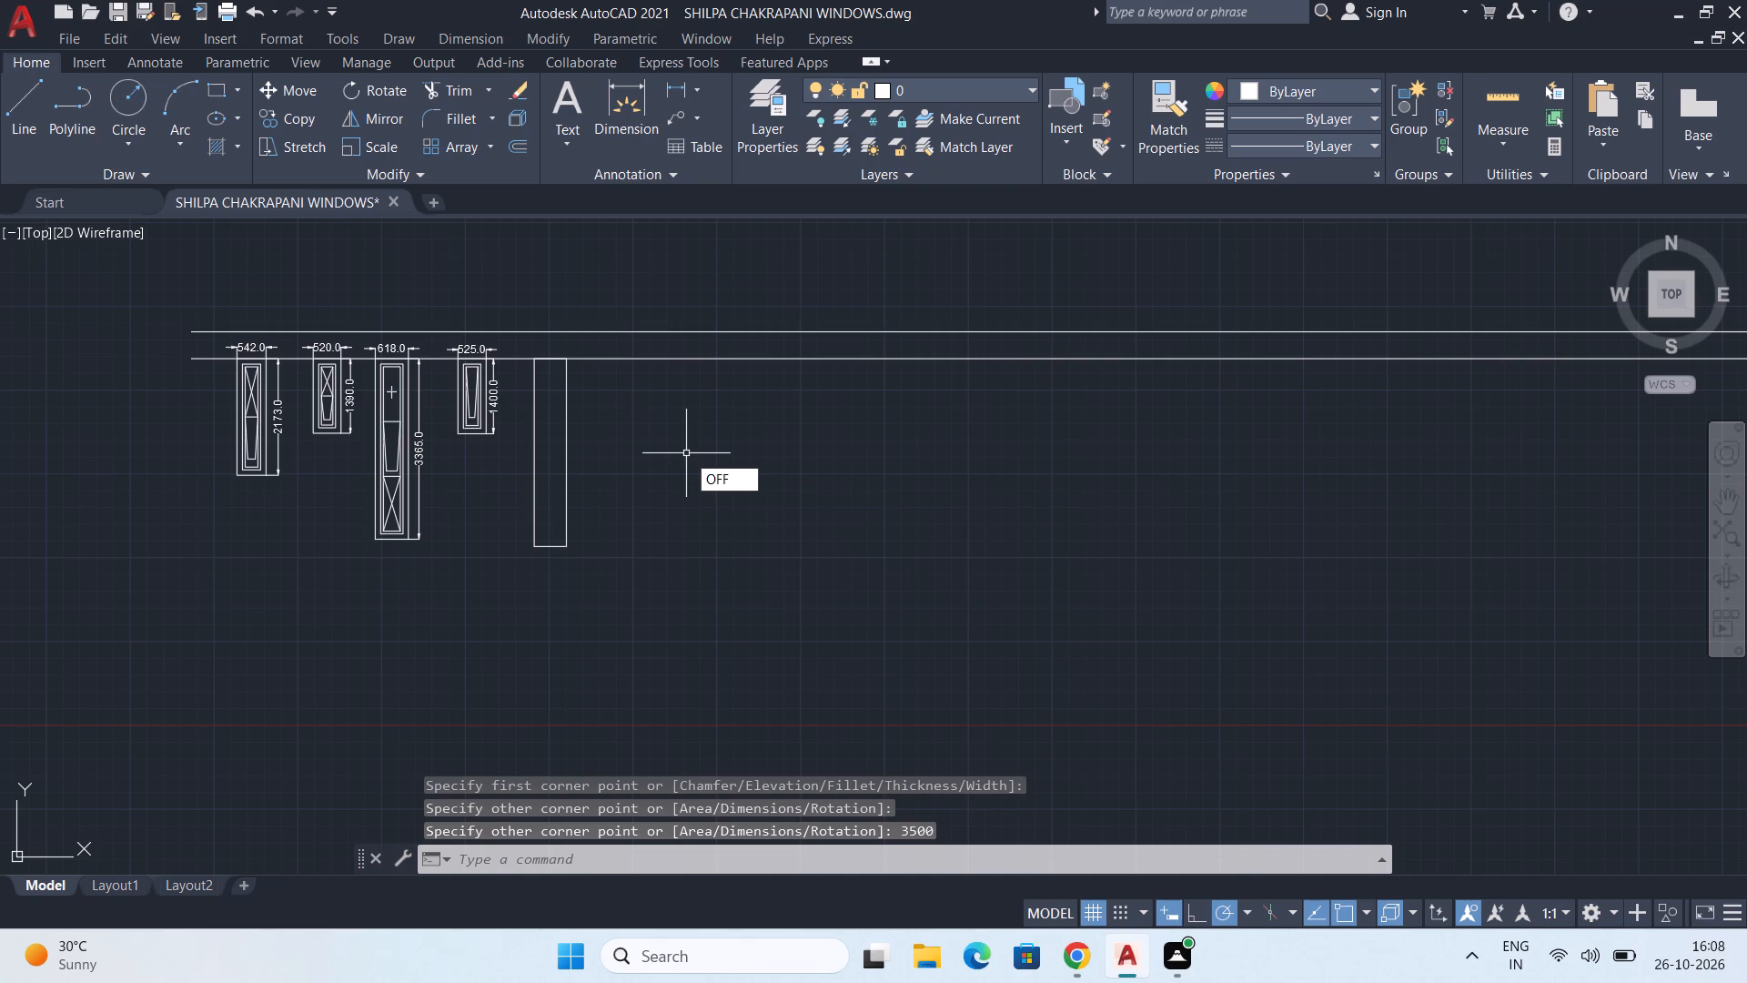
key("Return")
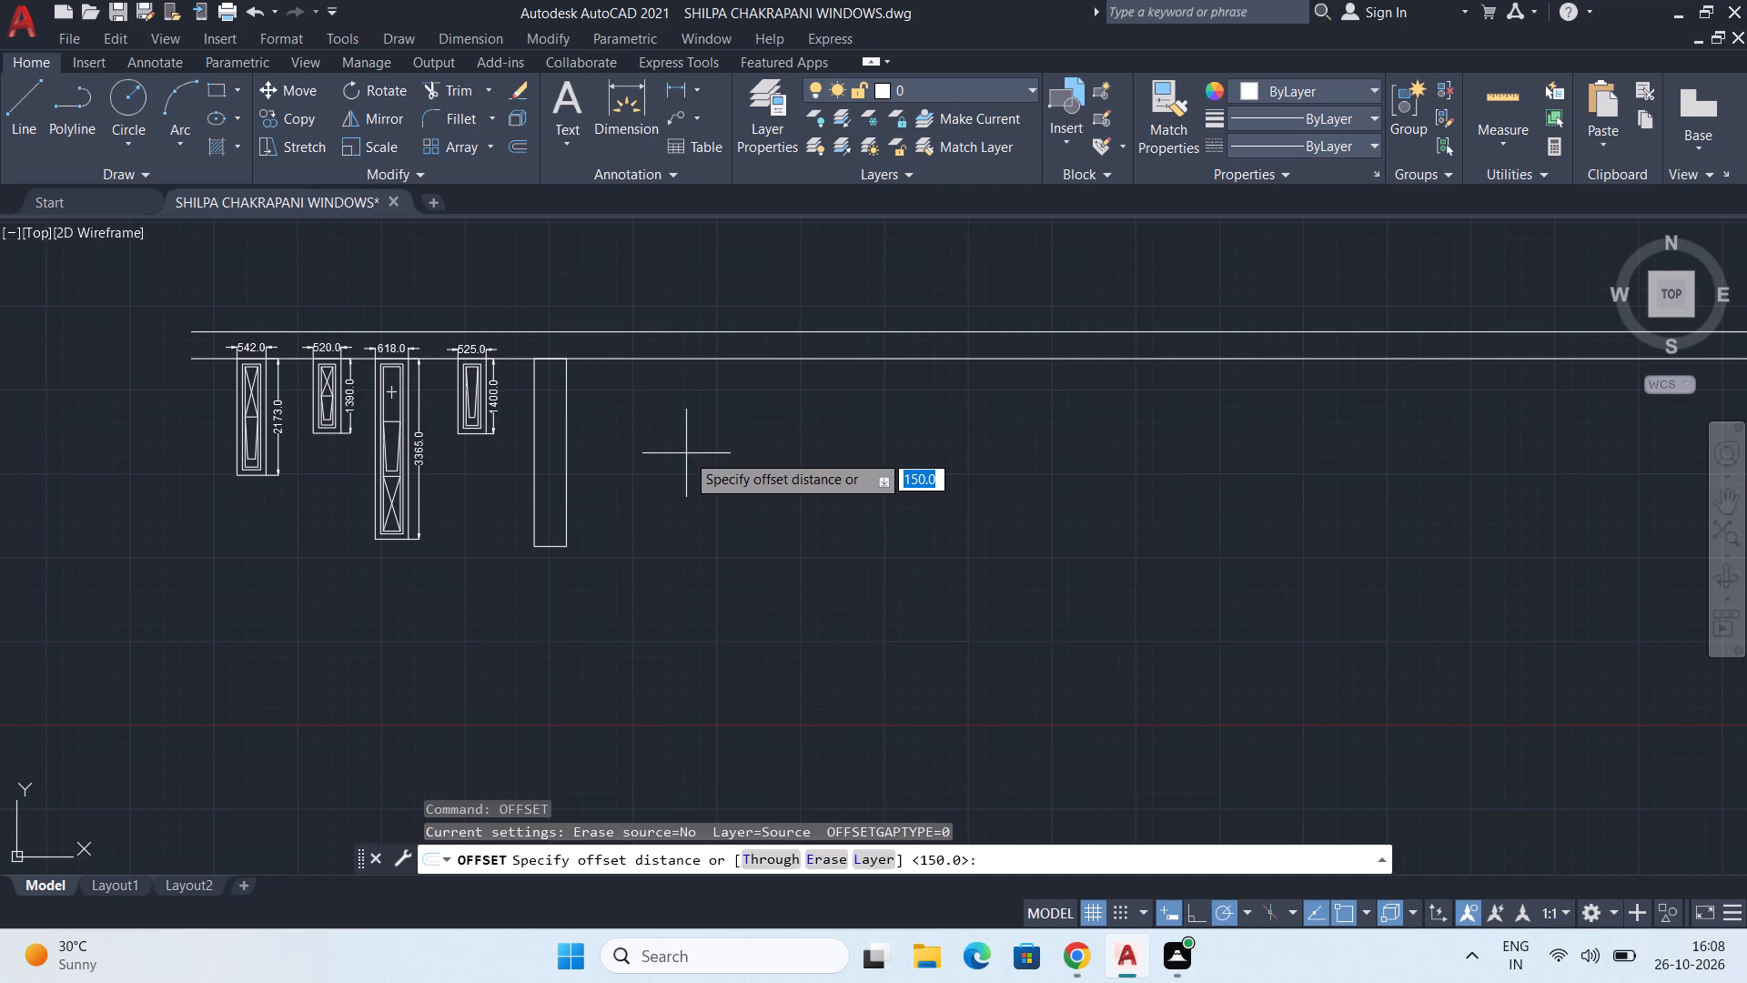
type("101.6")
key("Return")
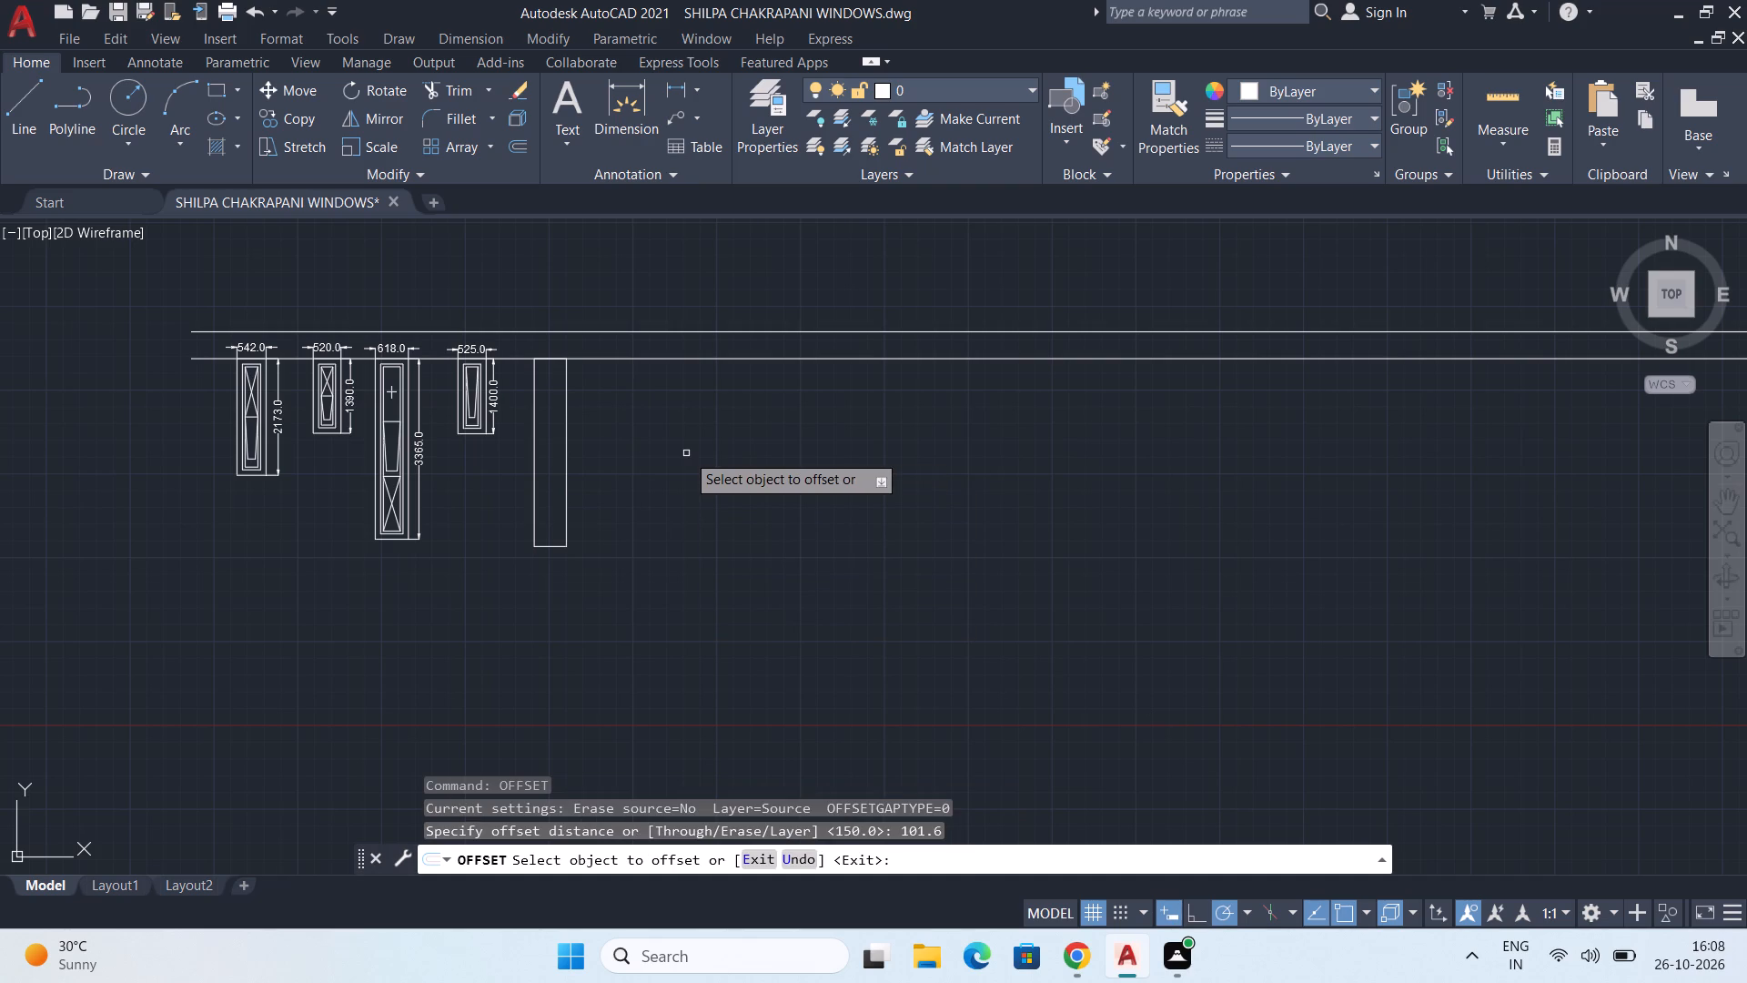
scroll(584, 421, "up", 2)
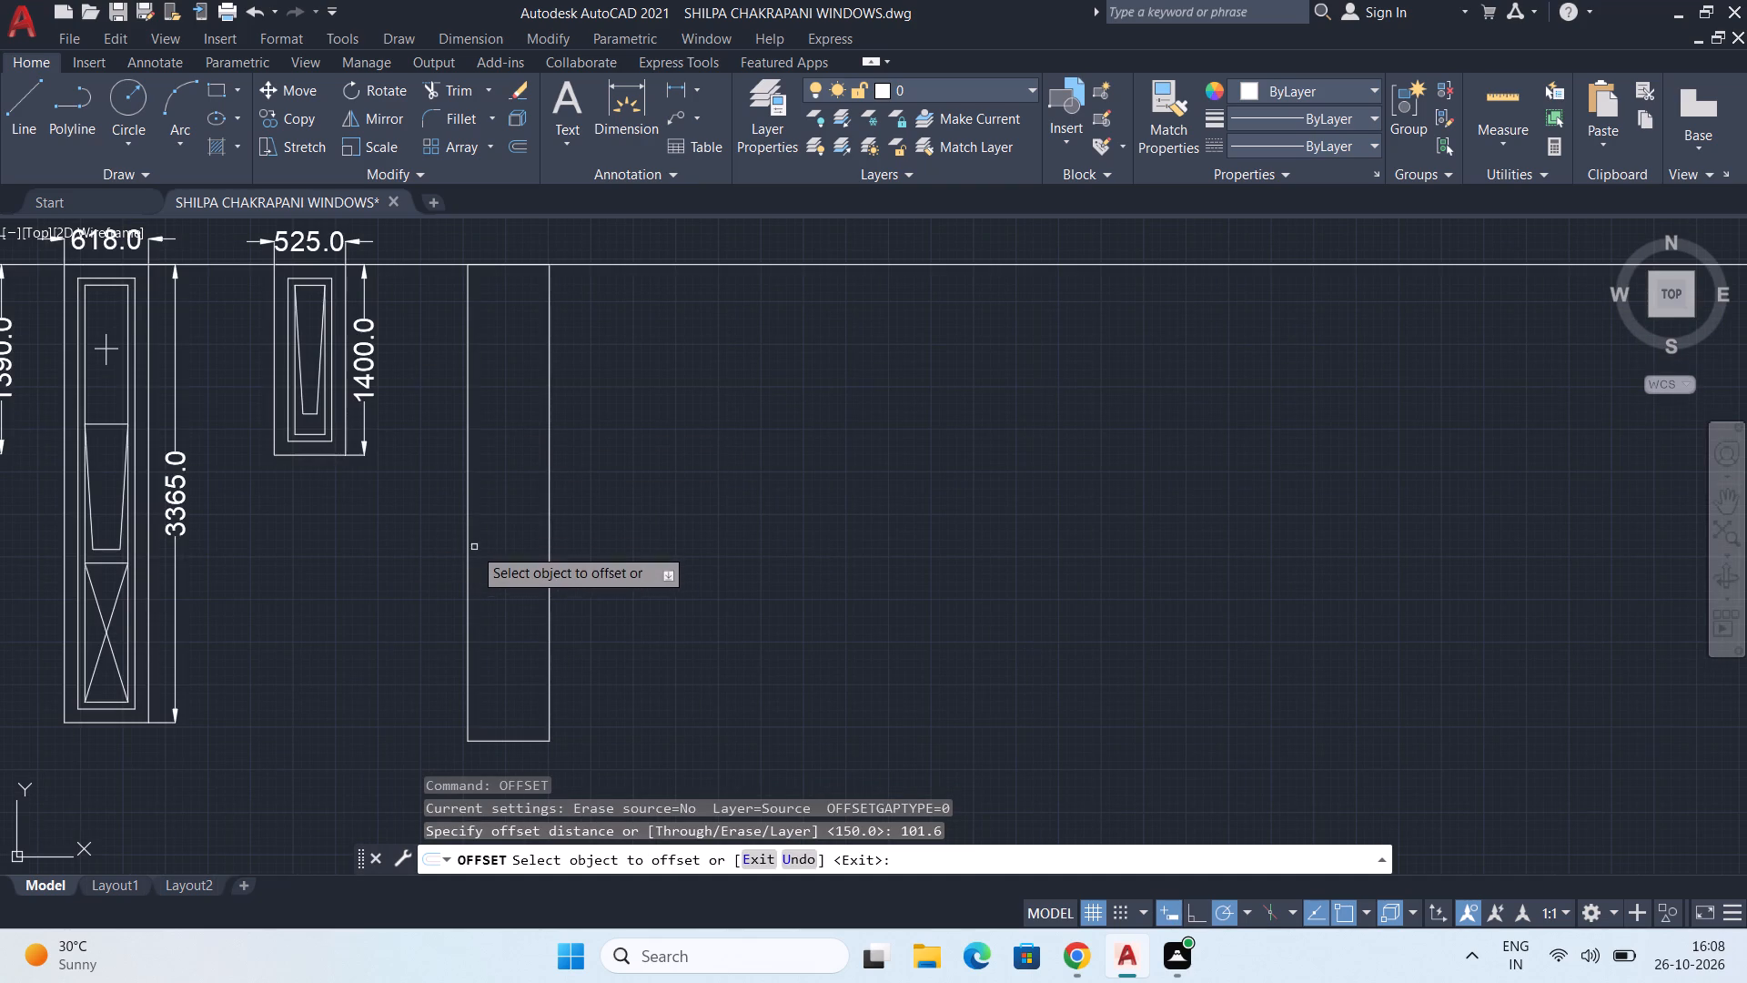
left_click(467, 554)
left_click(511, 551)
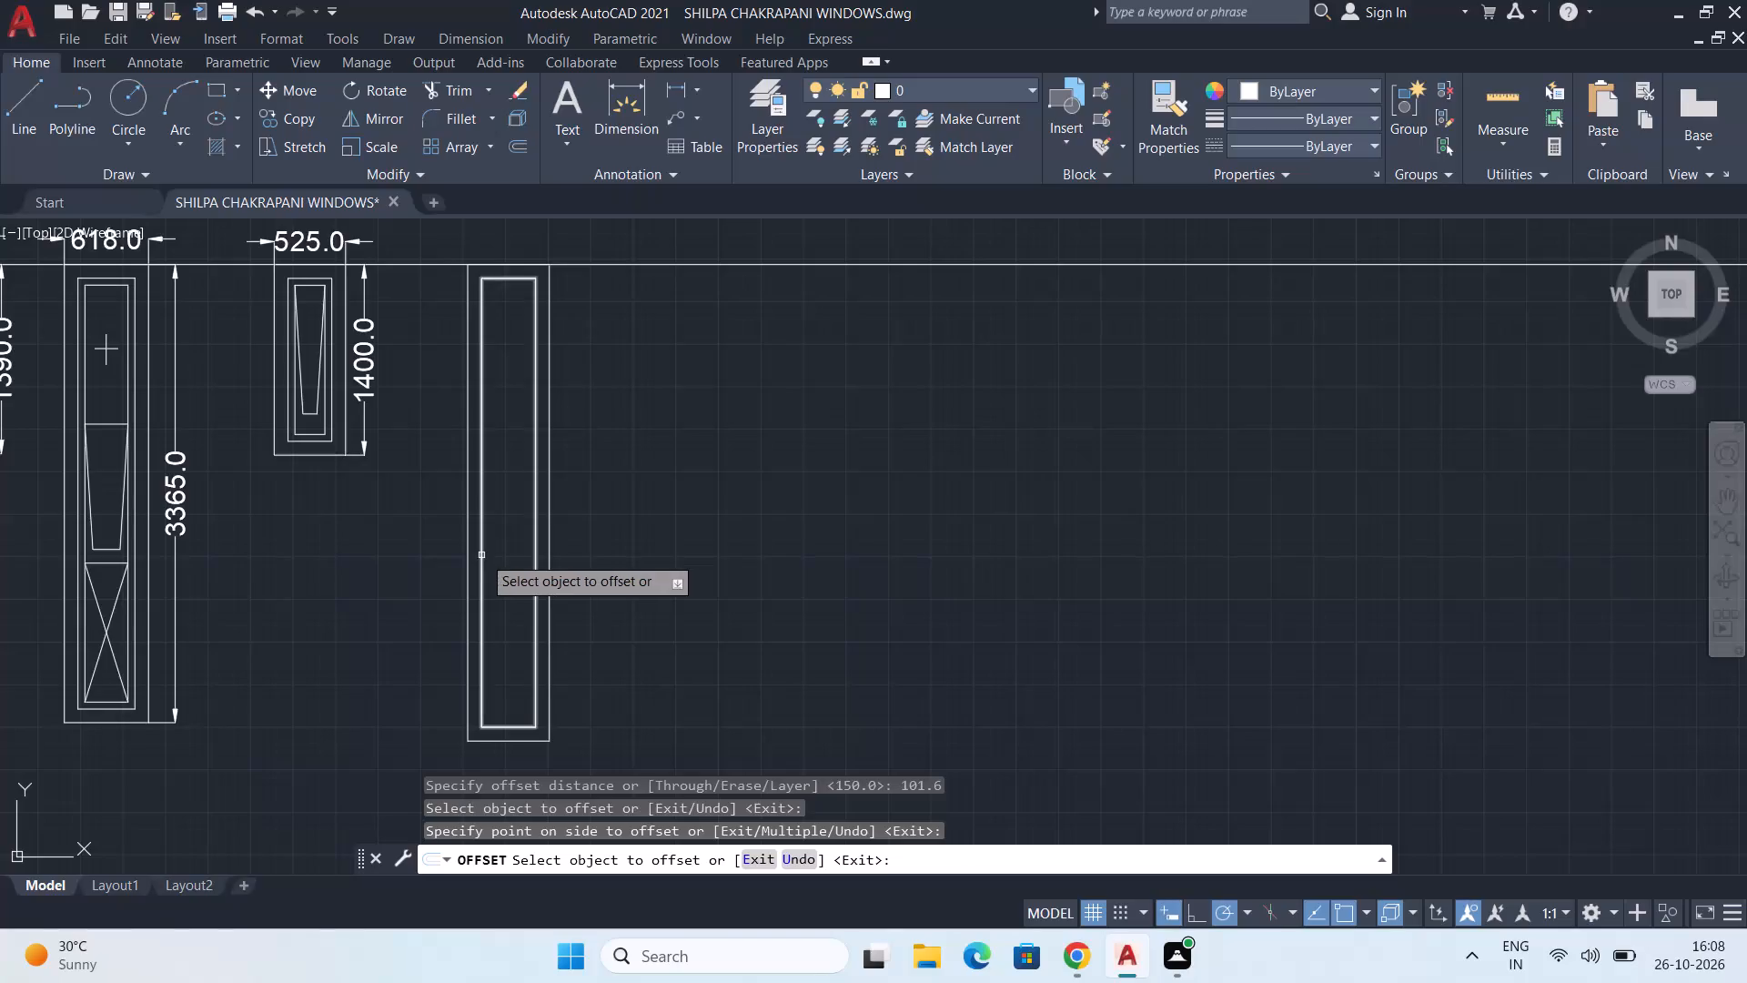
left_click(482, 555)
type("50.8")
key("Return")
key("space")
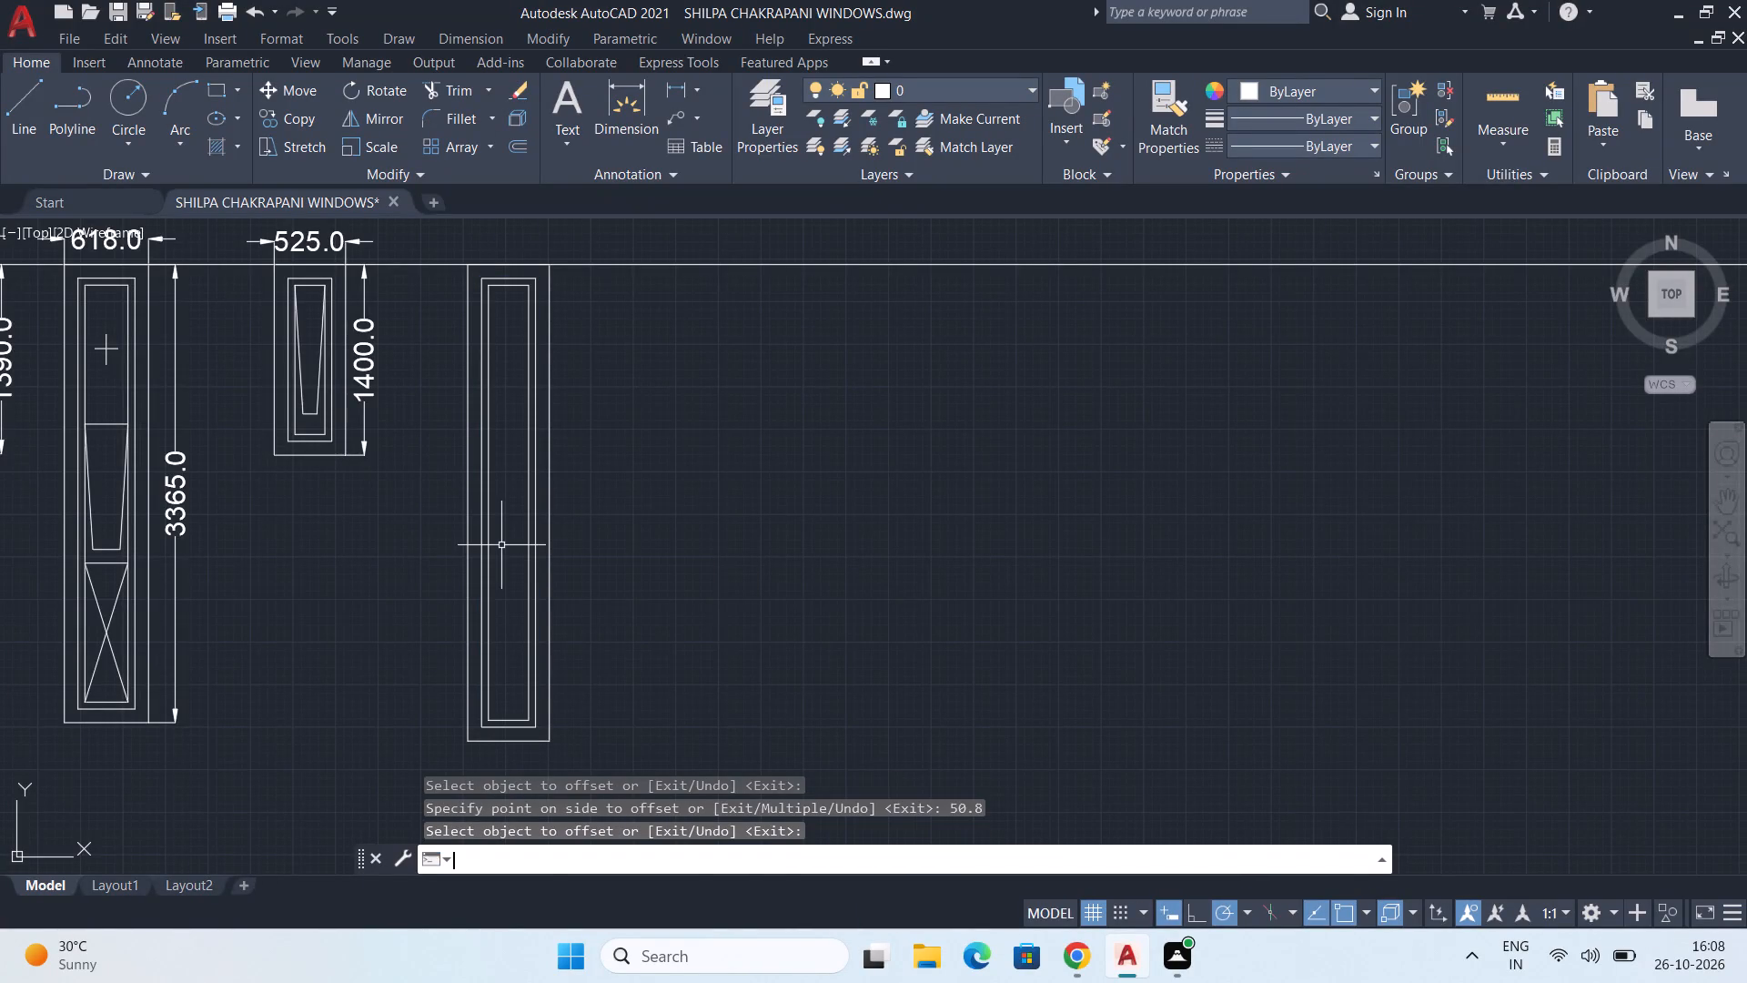
Explode the innermost rectangle of the 600-wide window into separate lines.
left_click(486, 560)
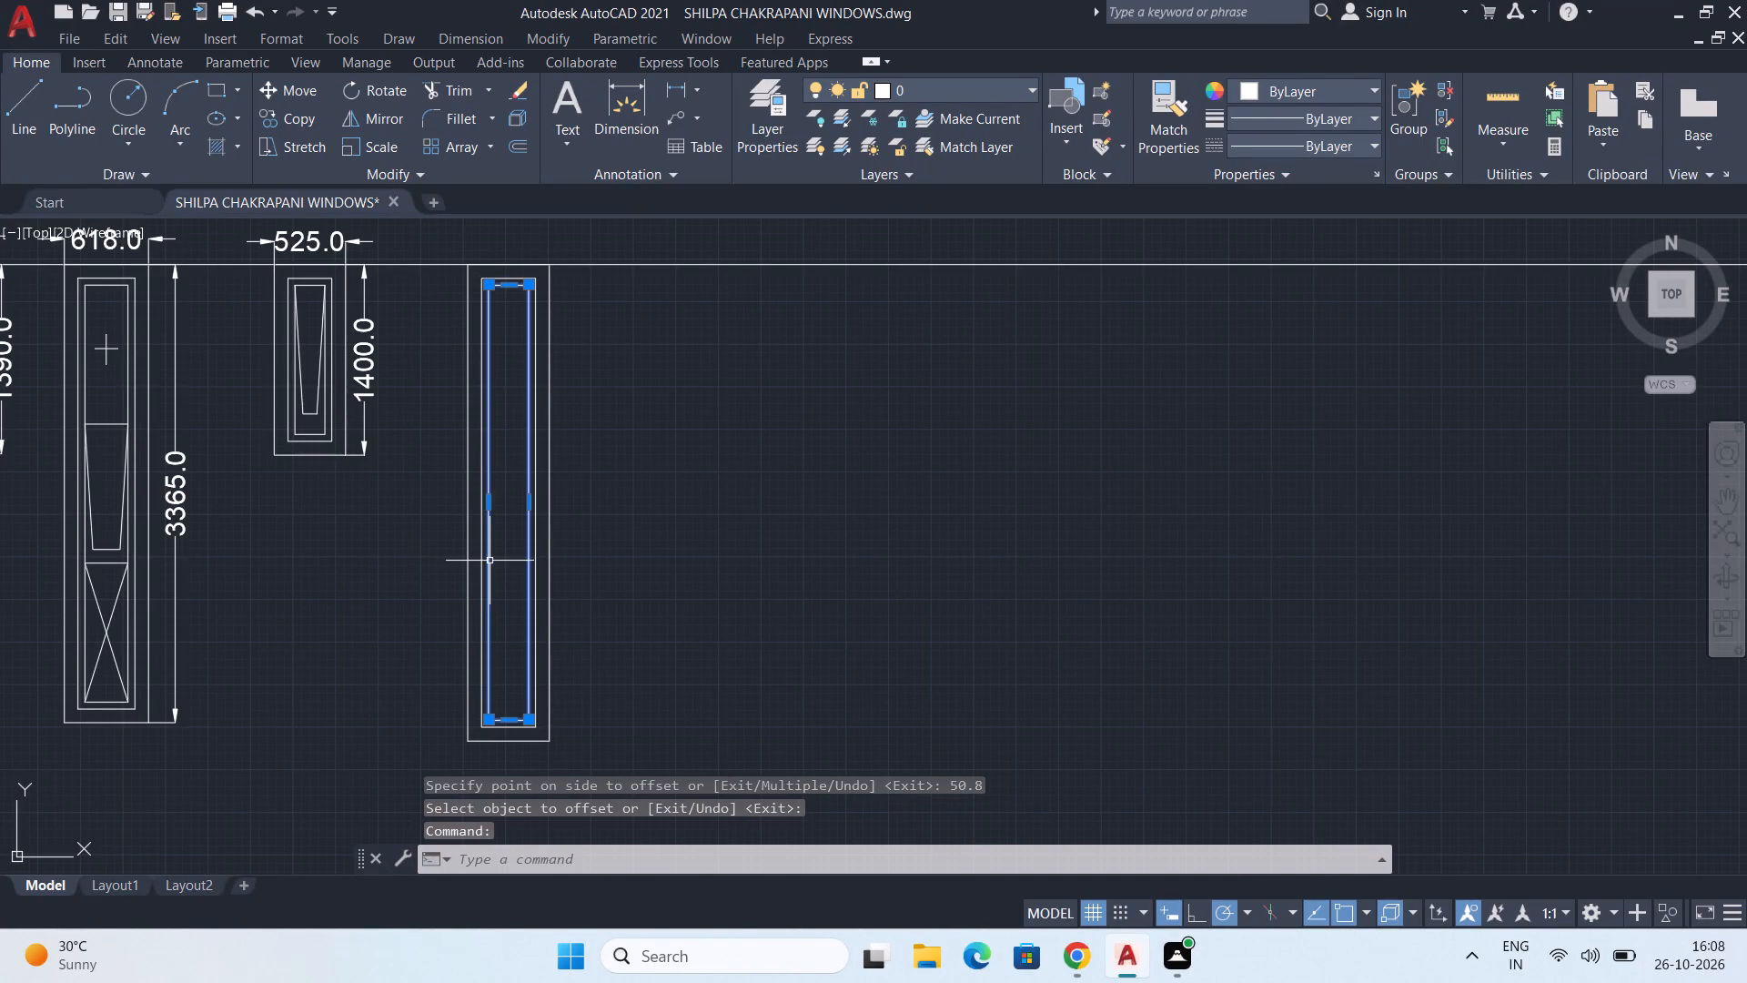
key("x")
key("Return")
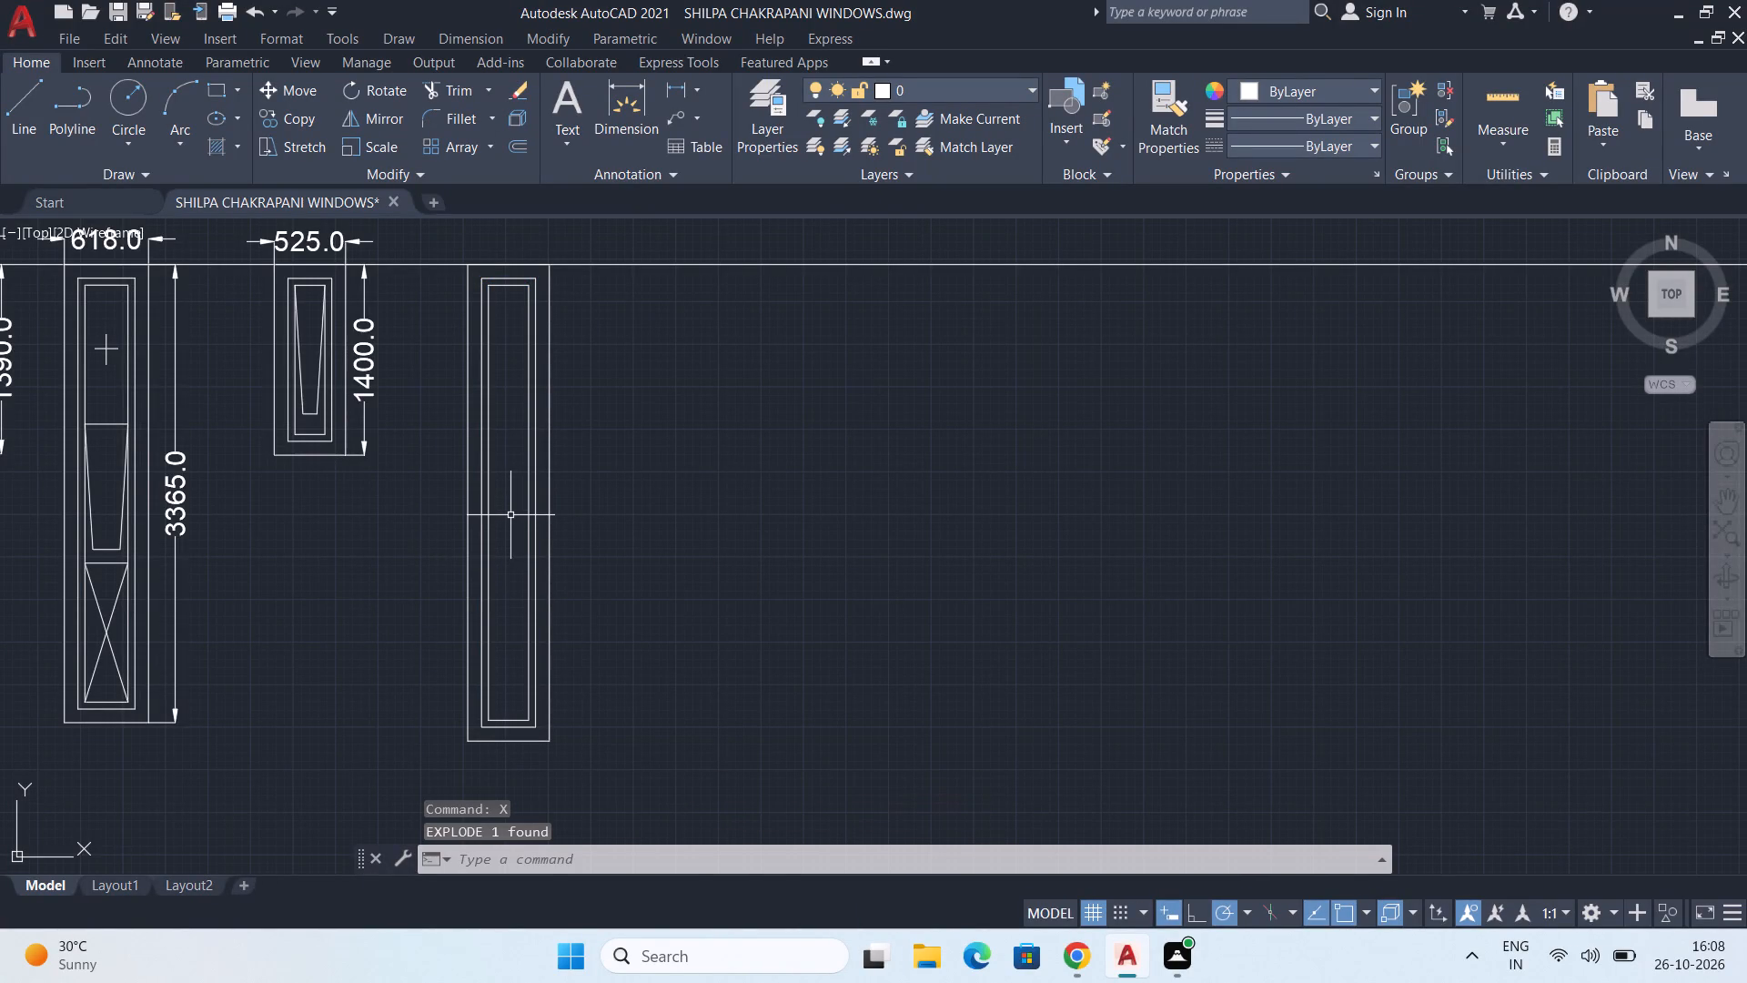
Divide the right vertical line of the 600-wide window's innermost frame into 3 equal segments.
middle_click_drag(502, 525, 460, 518)
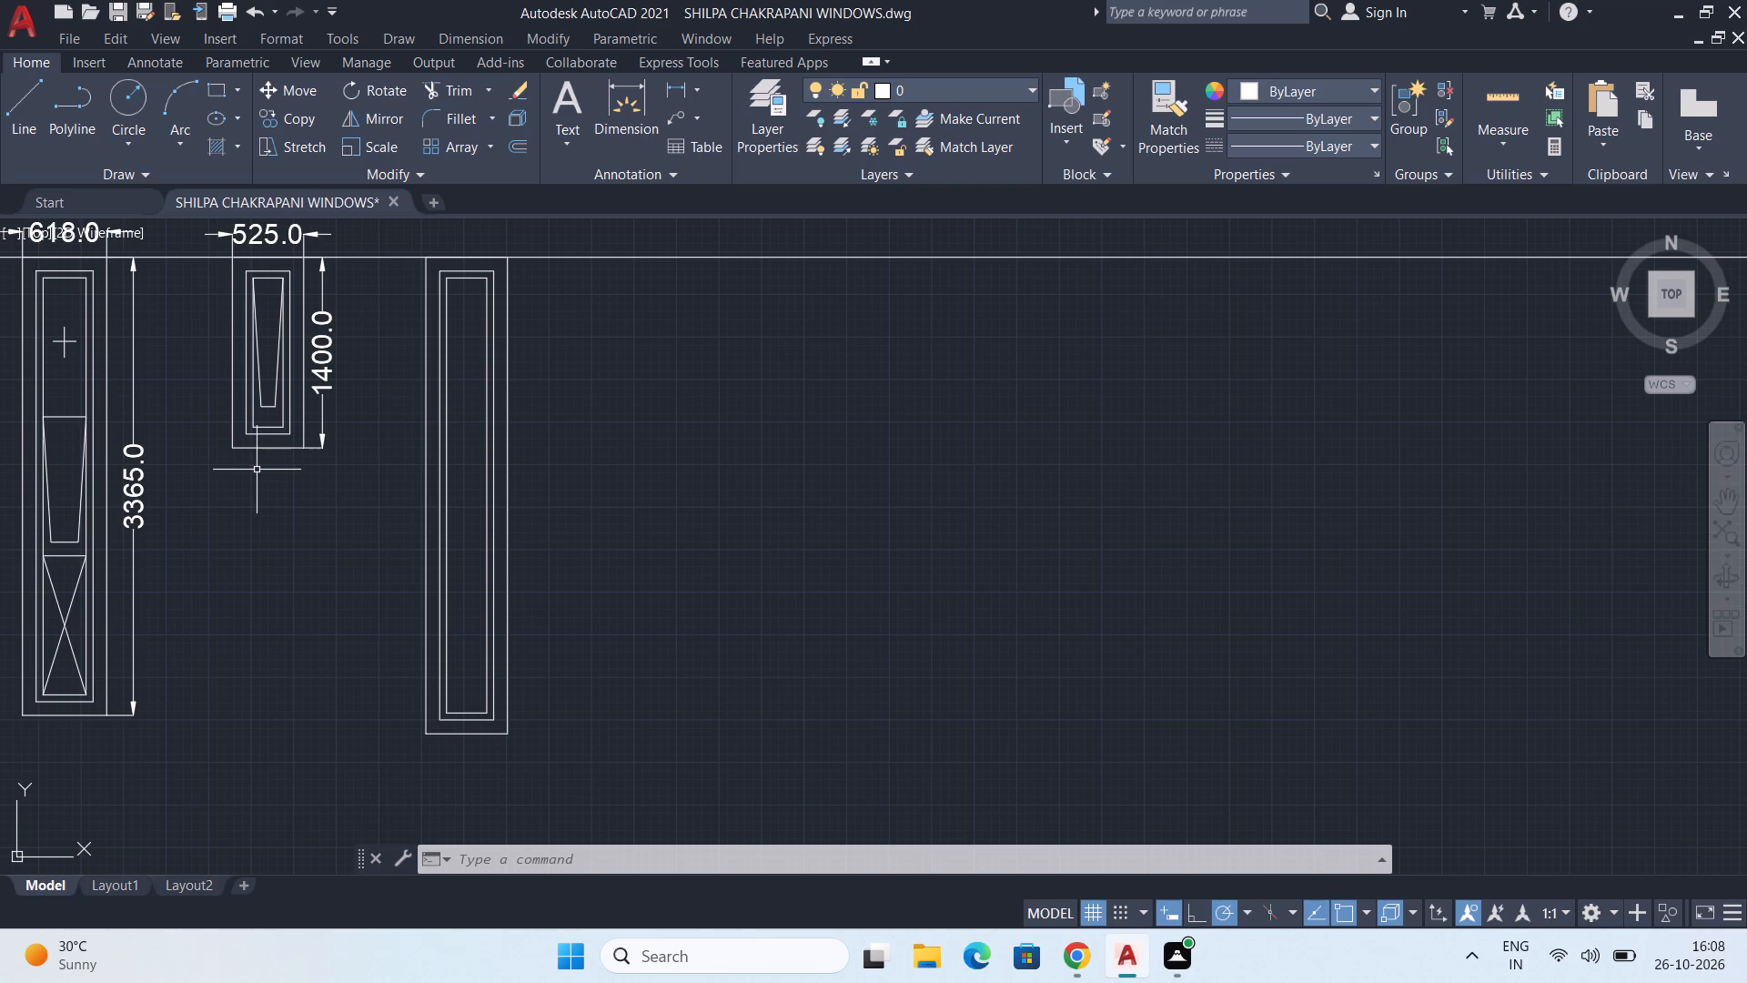
left_click(484, 497)
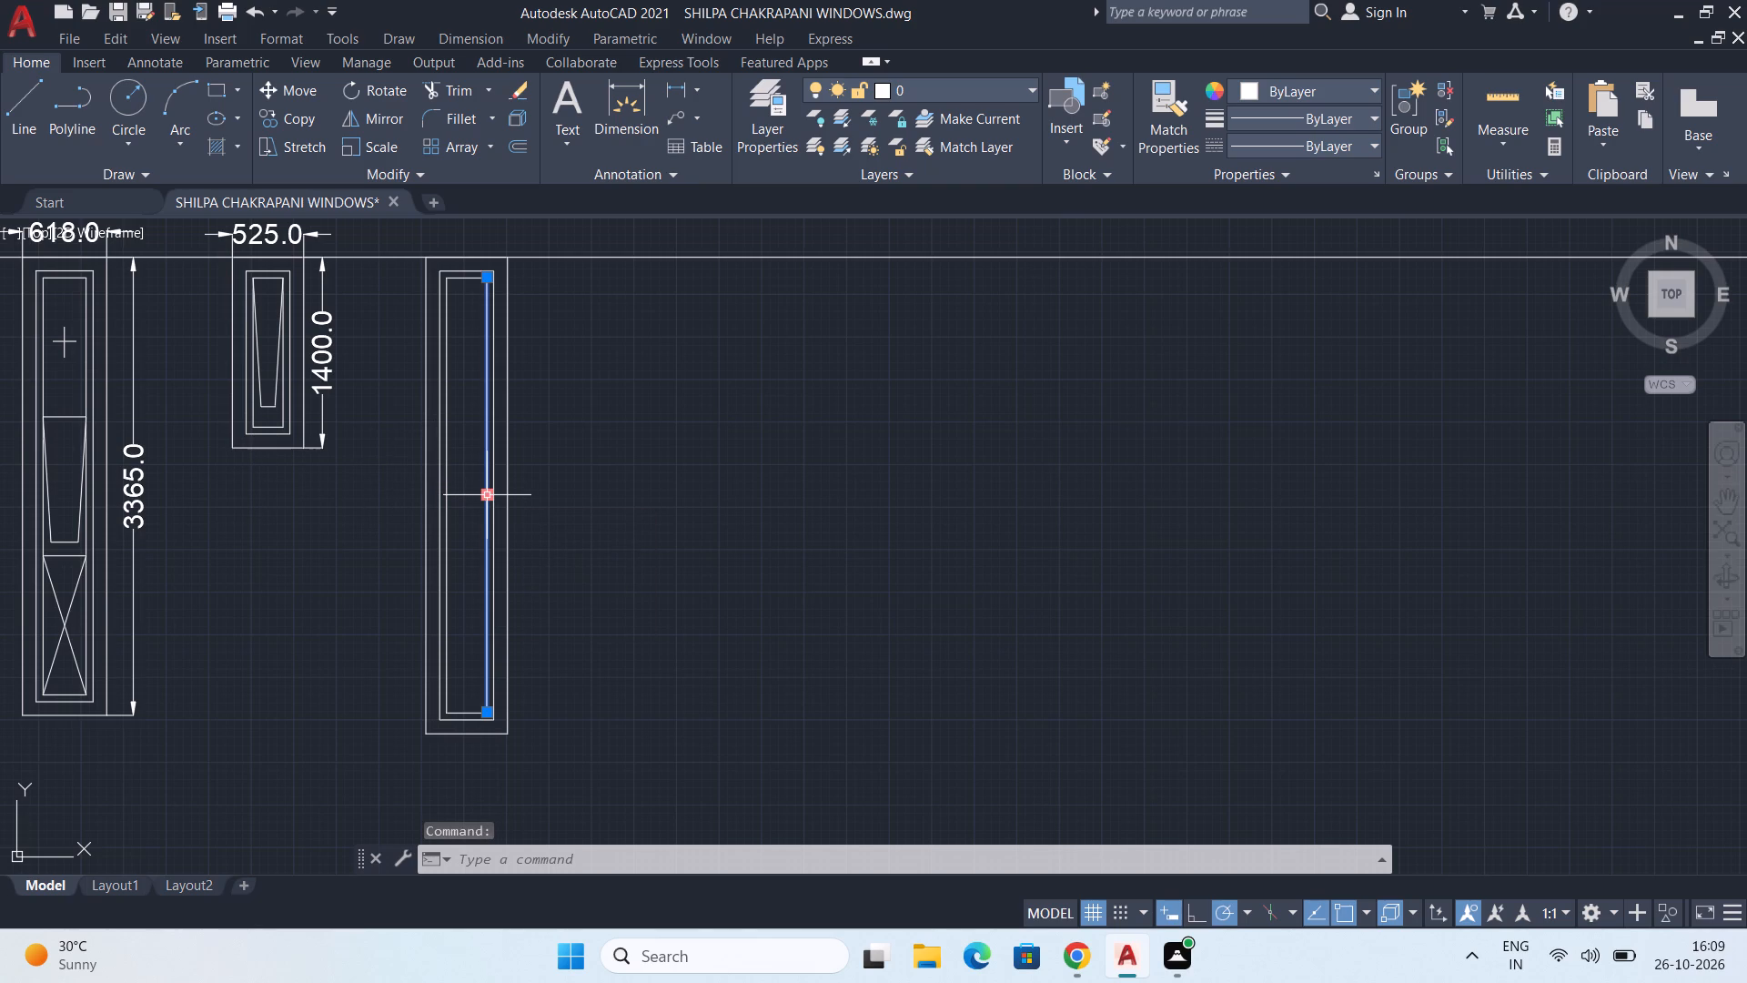
key("Escape")
type("DIVIDE")
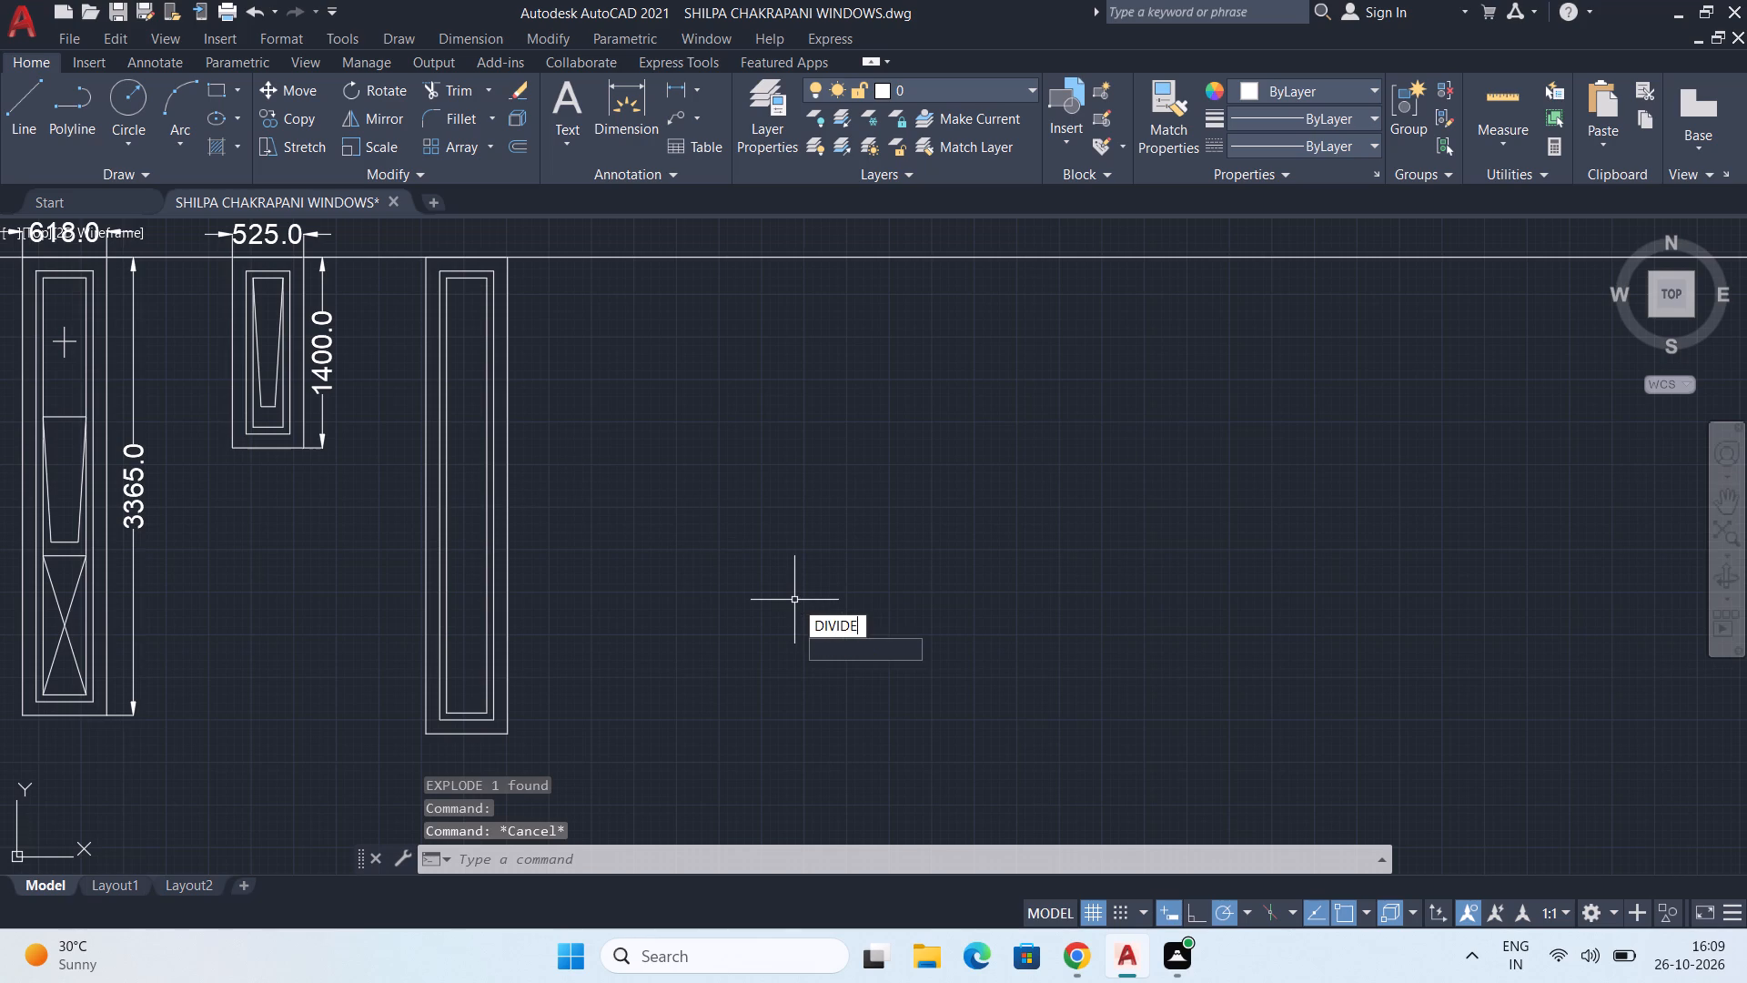
key("Return")
scroll(554, 614, "up", 2)
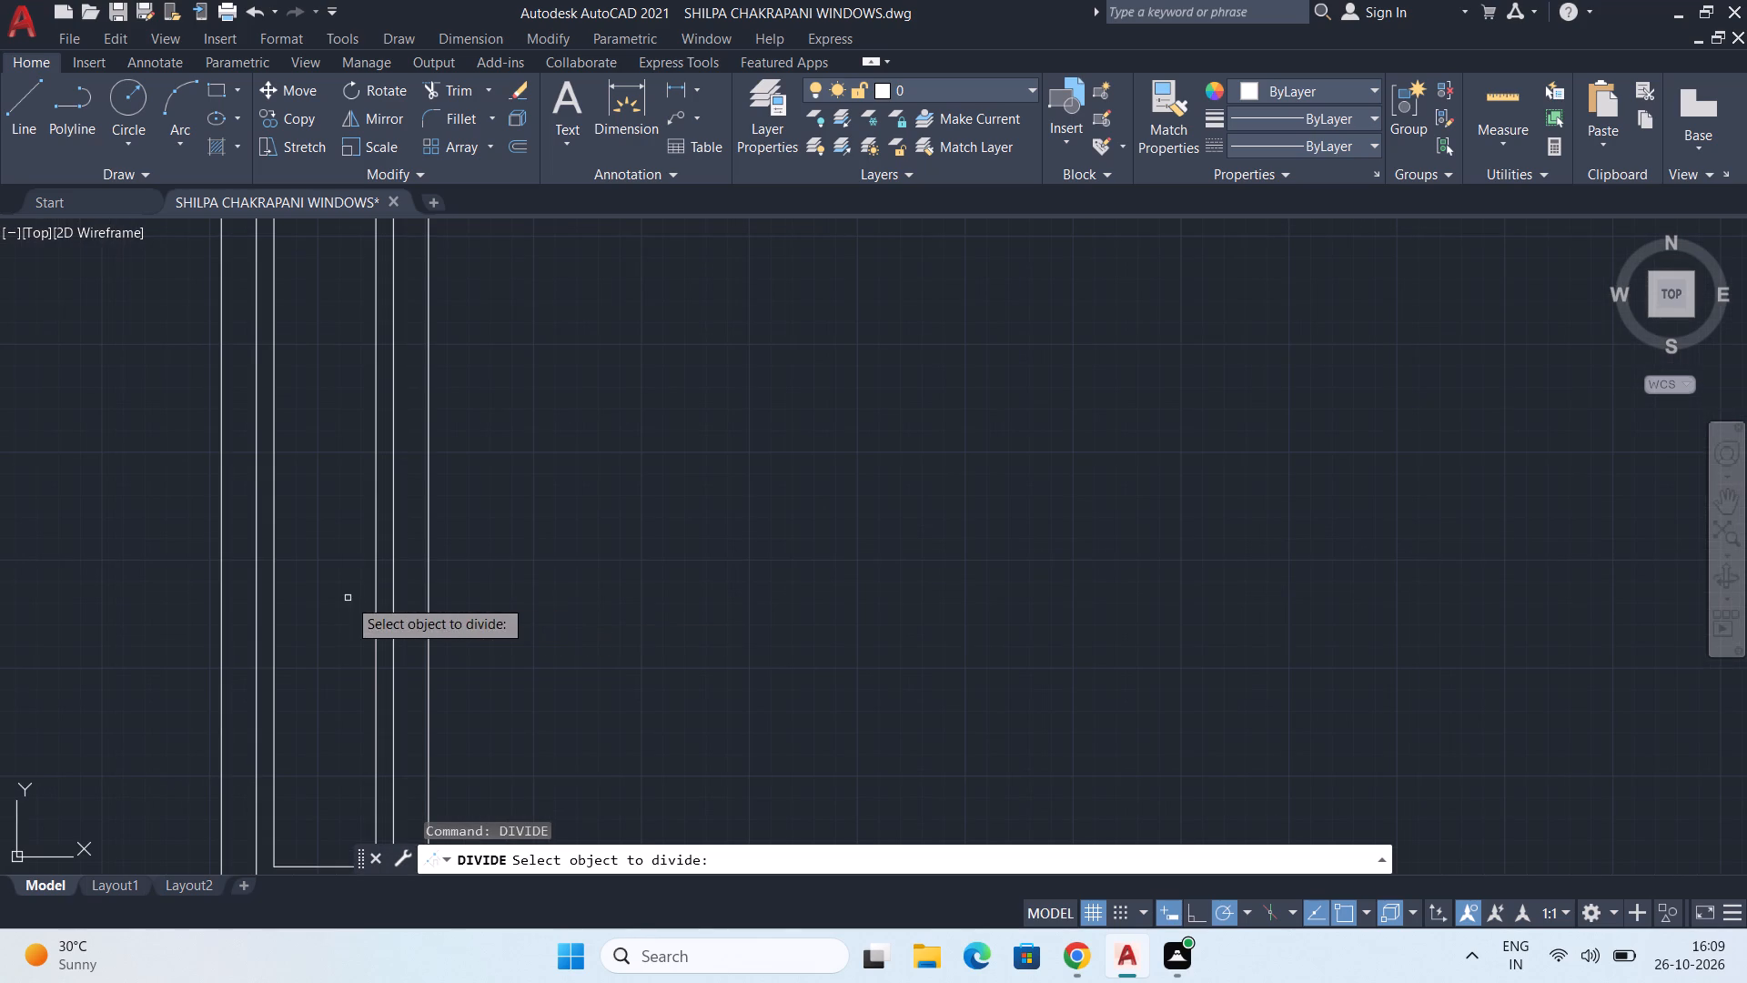
left_click(374, 634)
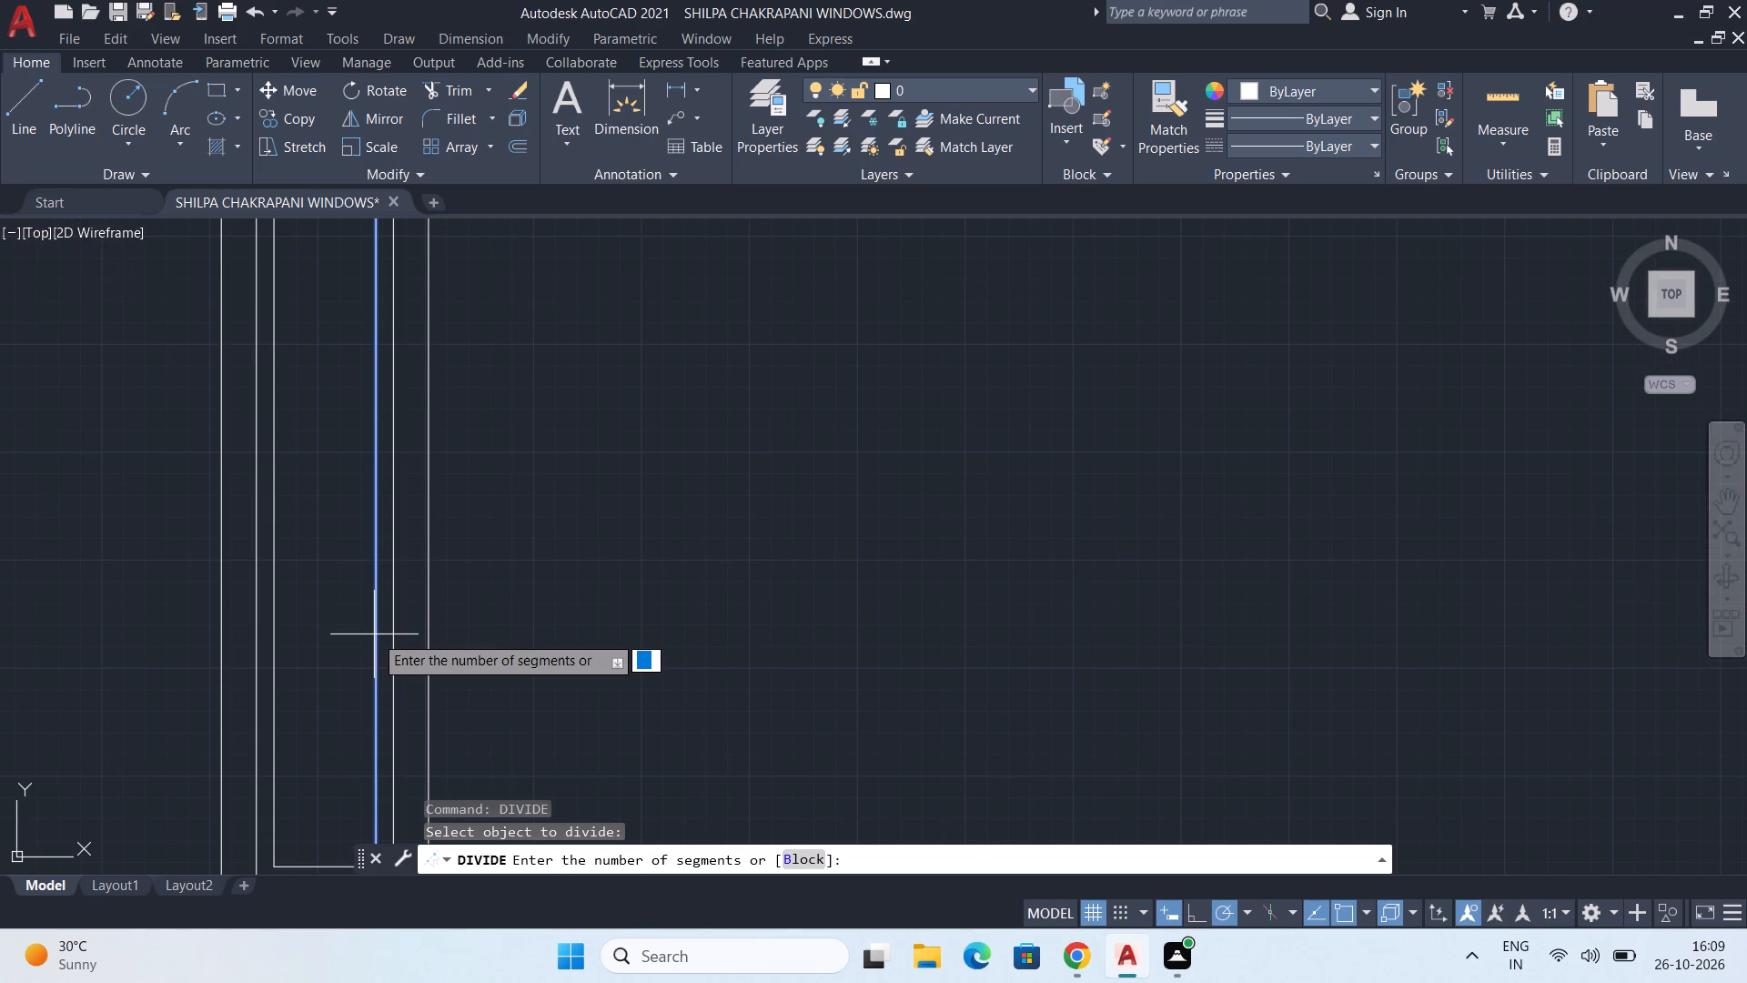
key("3")
key("Return")
Draw a horizontal line across the 600-wide window's innermost frame at the upper division point.
key("l")
key("Return")
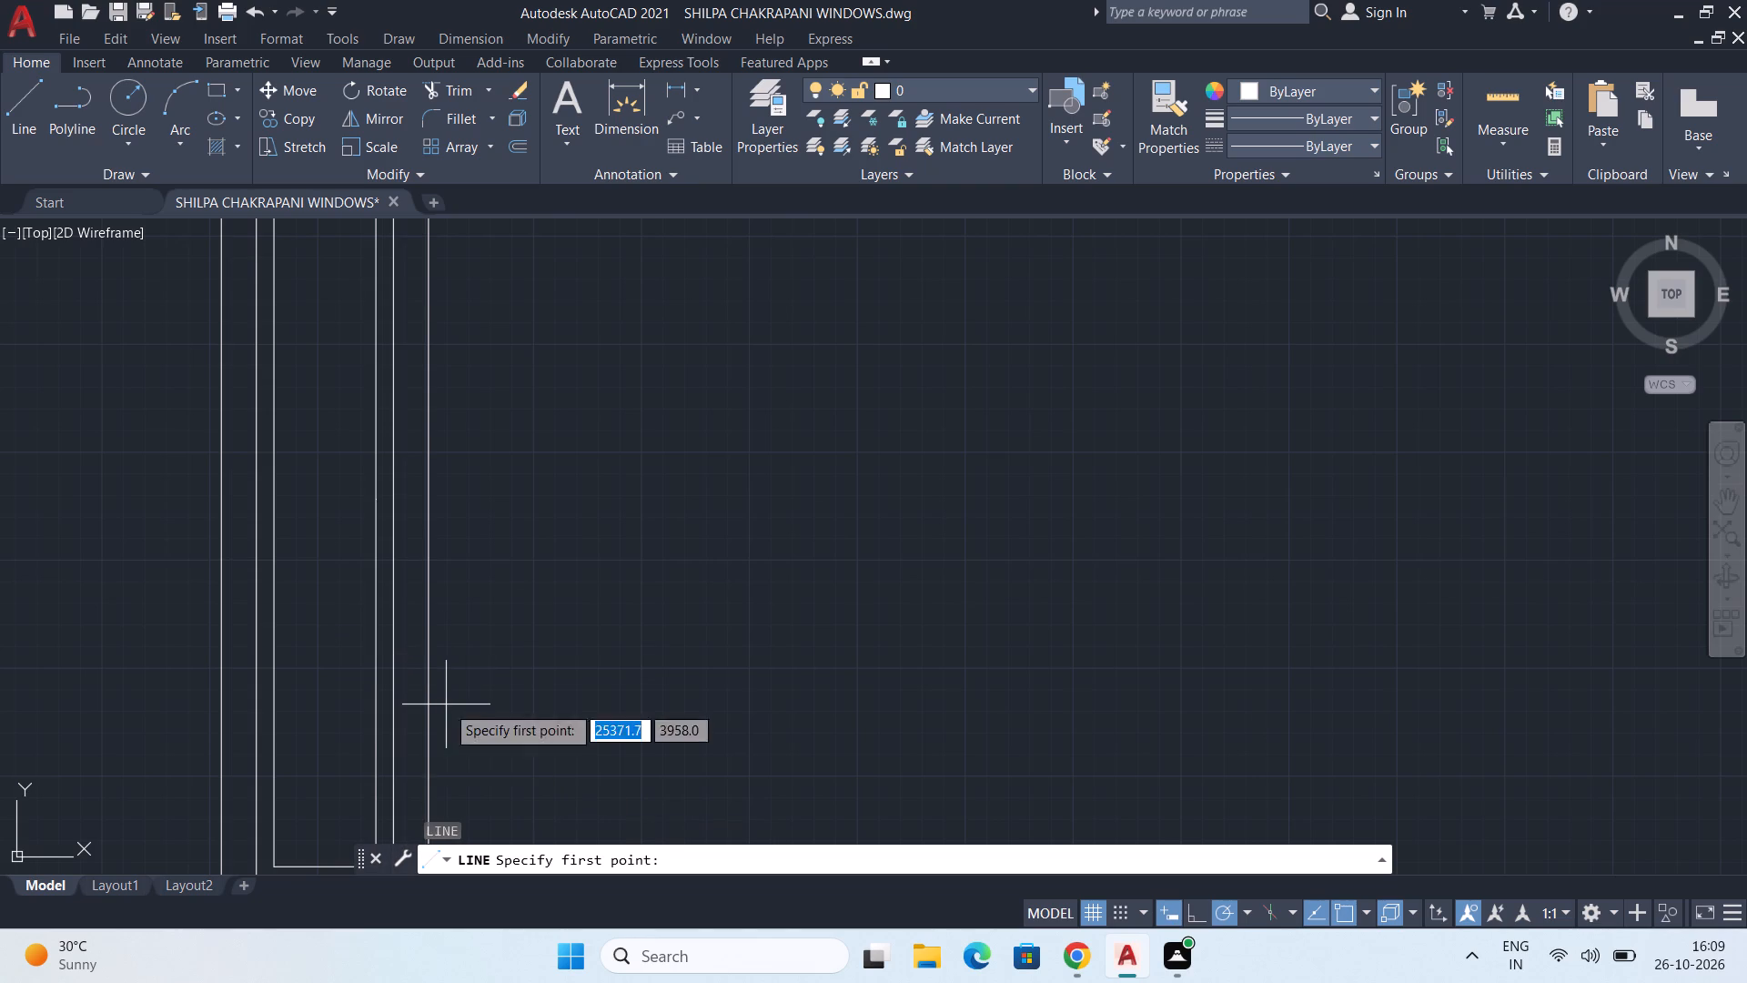
scroll(376, 737, "down", 1)
middle_click_drag(378, 736, 506, 686)
scroll(551, 651, "down", 1)
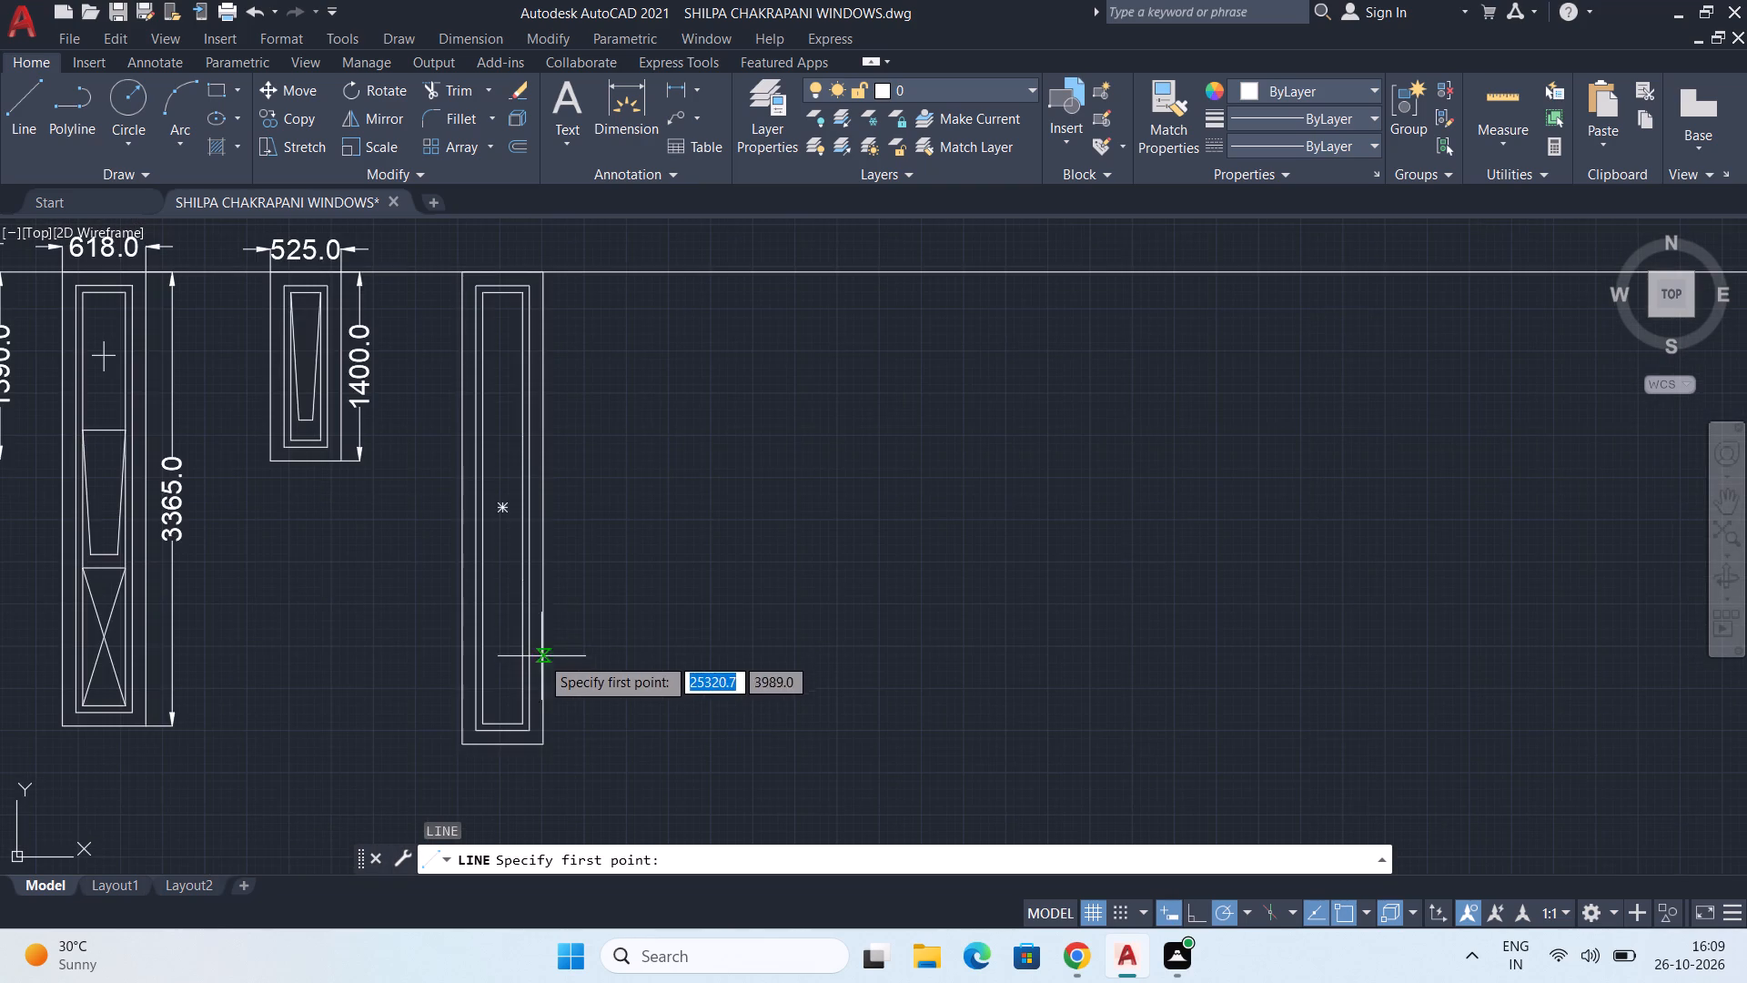
middle_click_drag(545, 409, 579, 530)
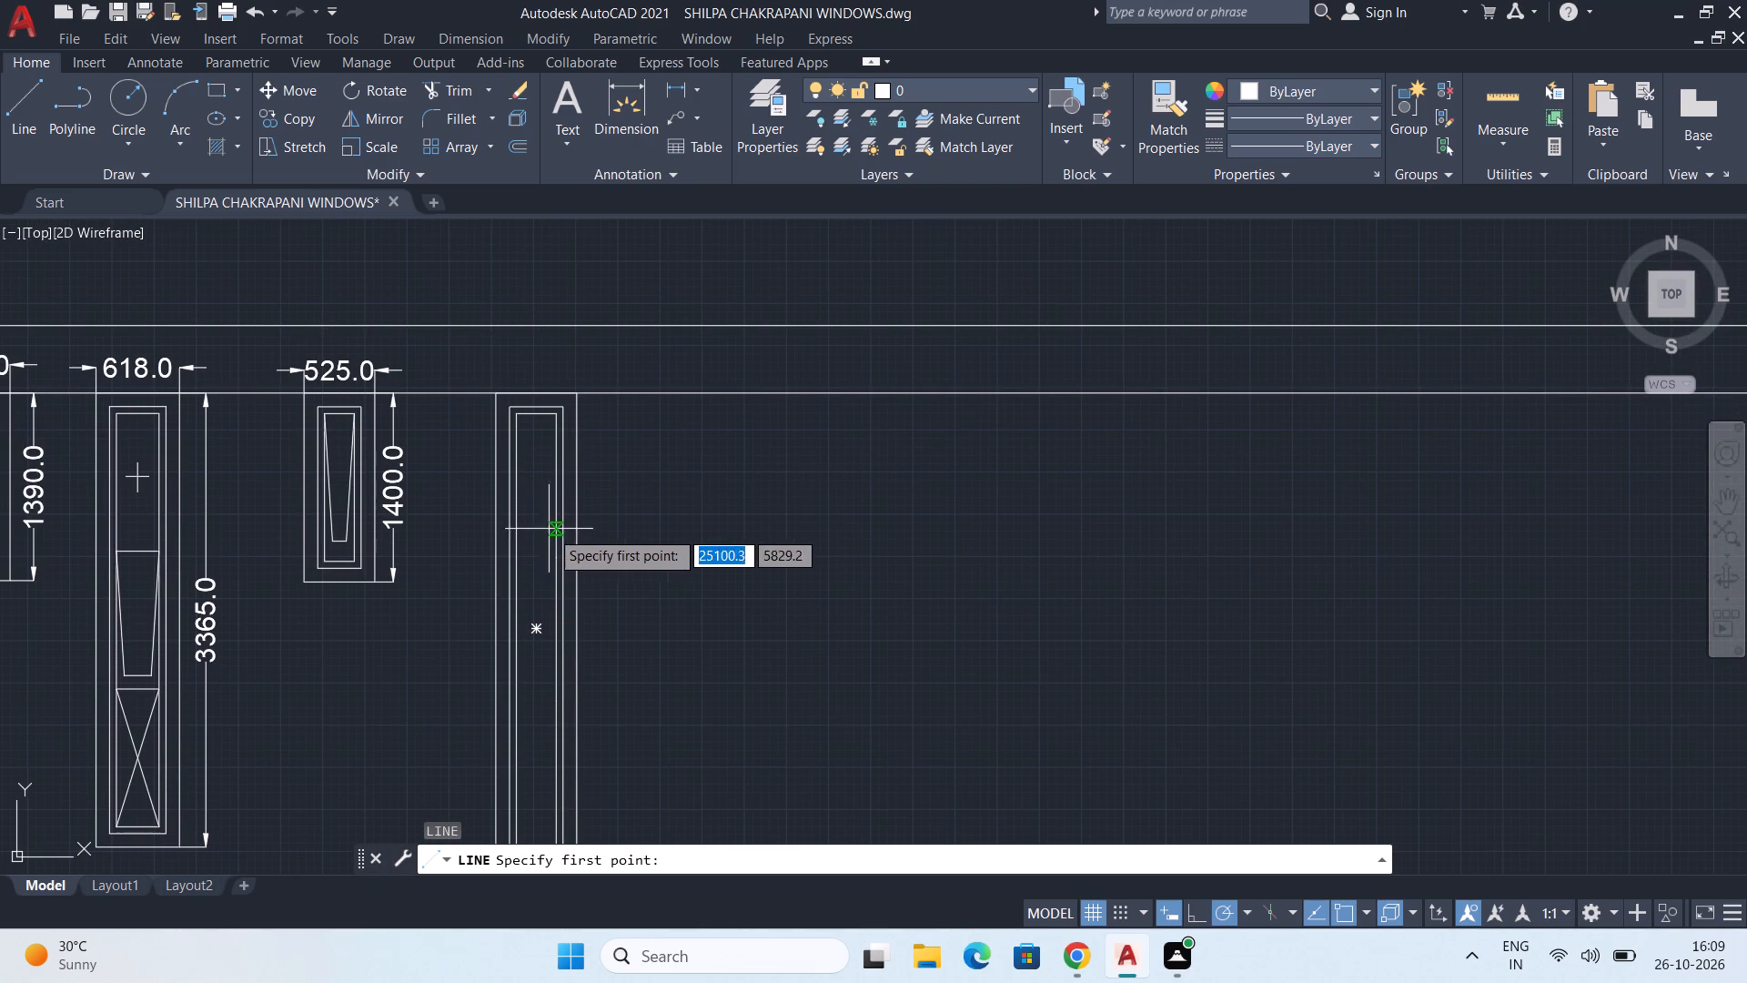
scroll(552, 554, "up", 2)
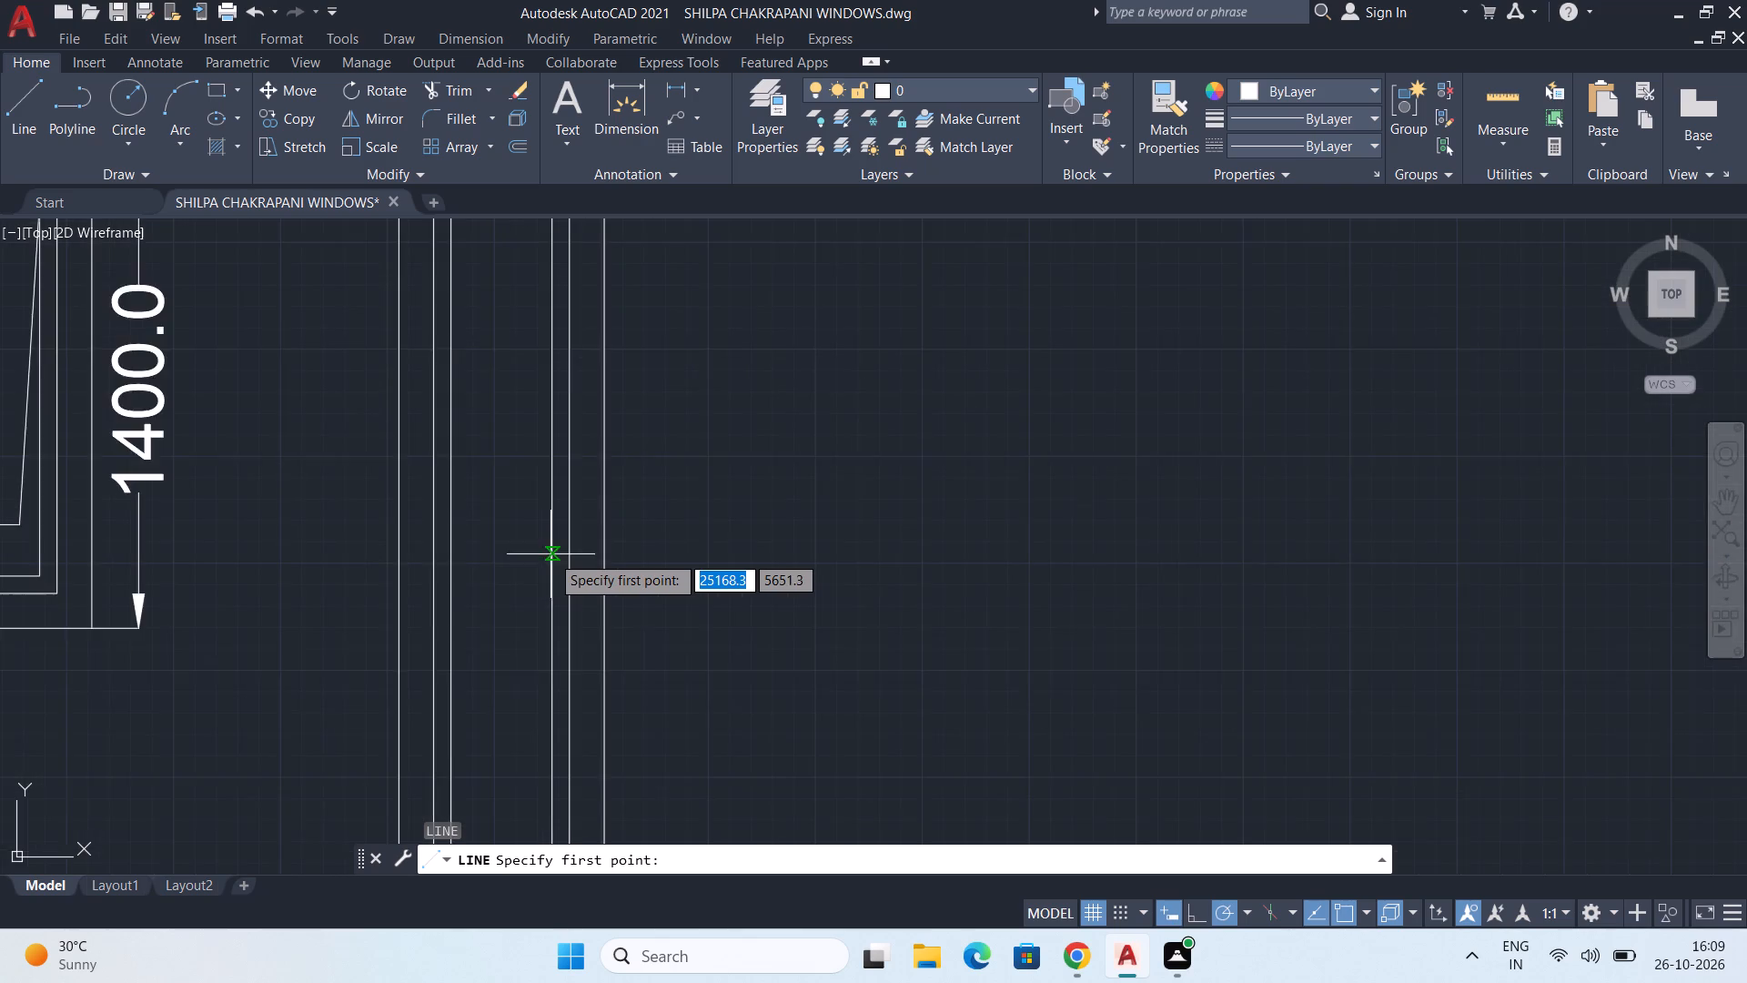
scroll(550, 554, "up", 2)
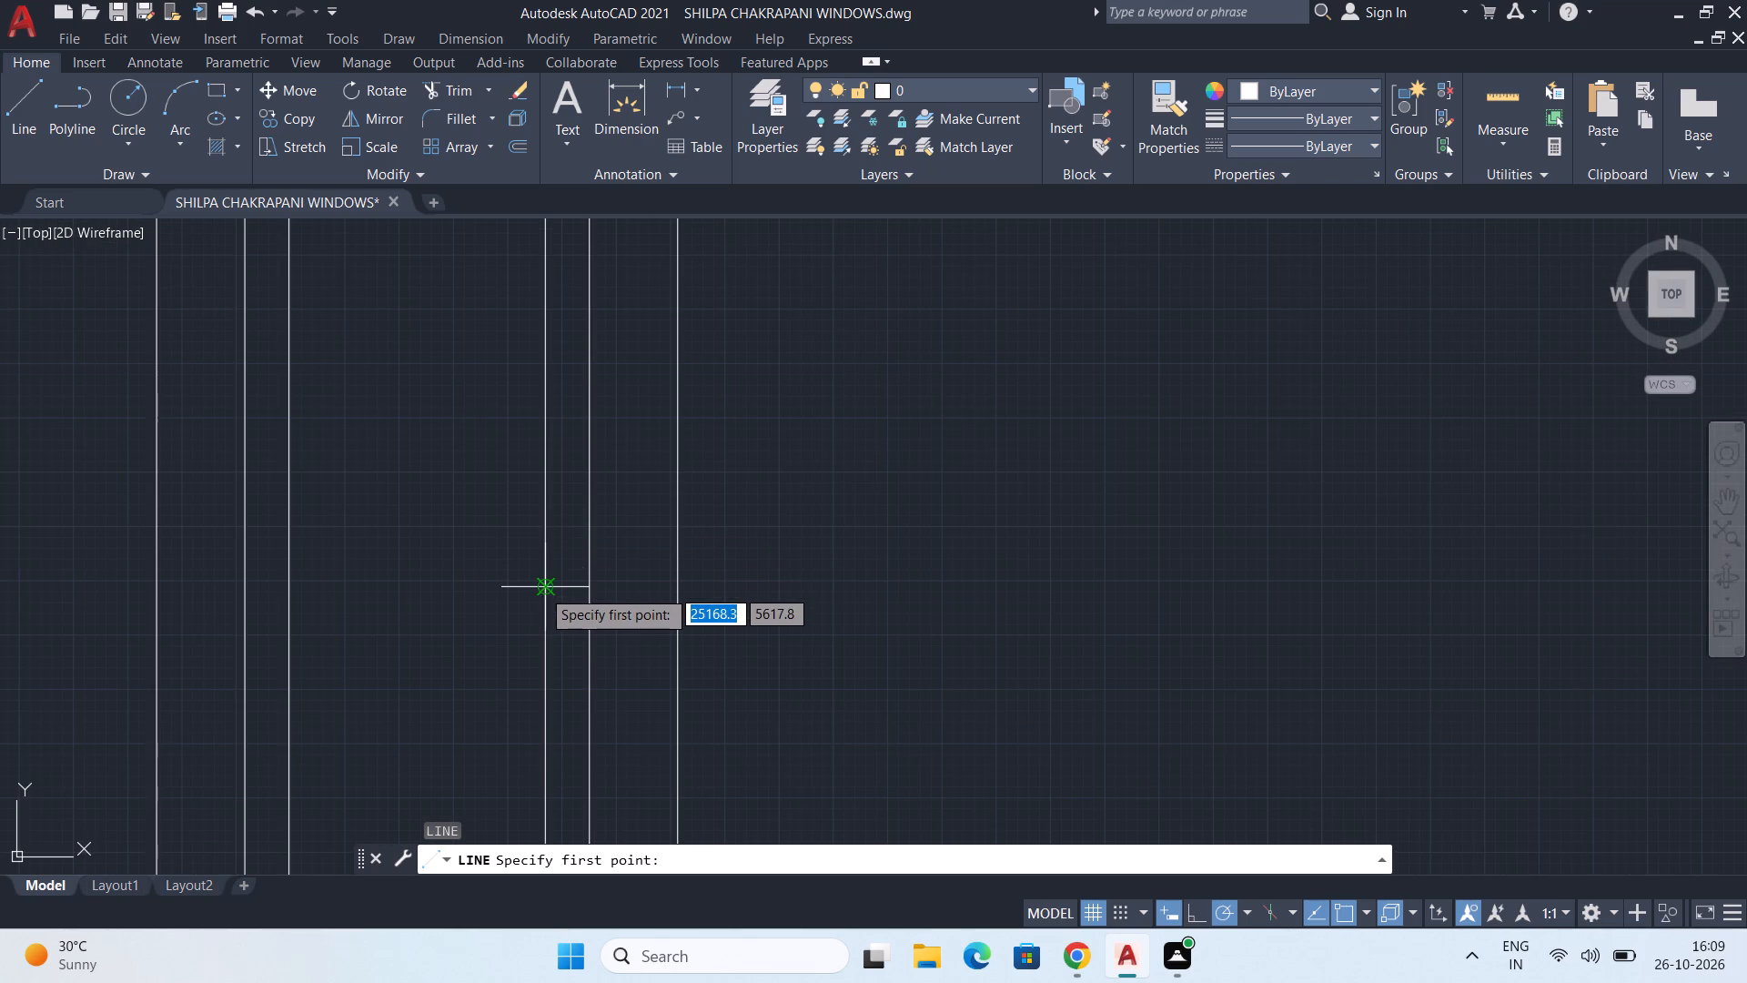
left_click(541, 587)
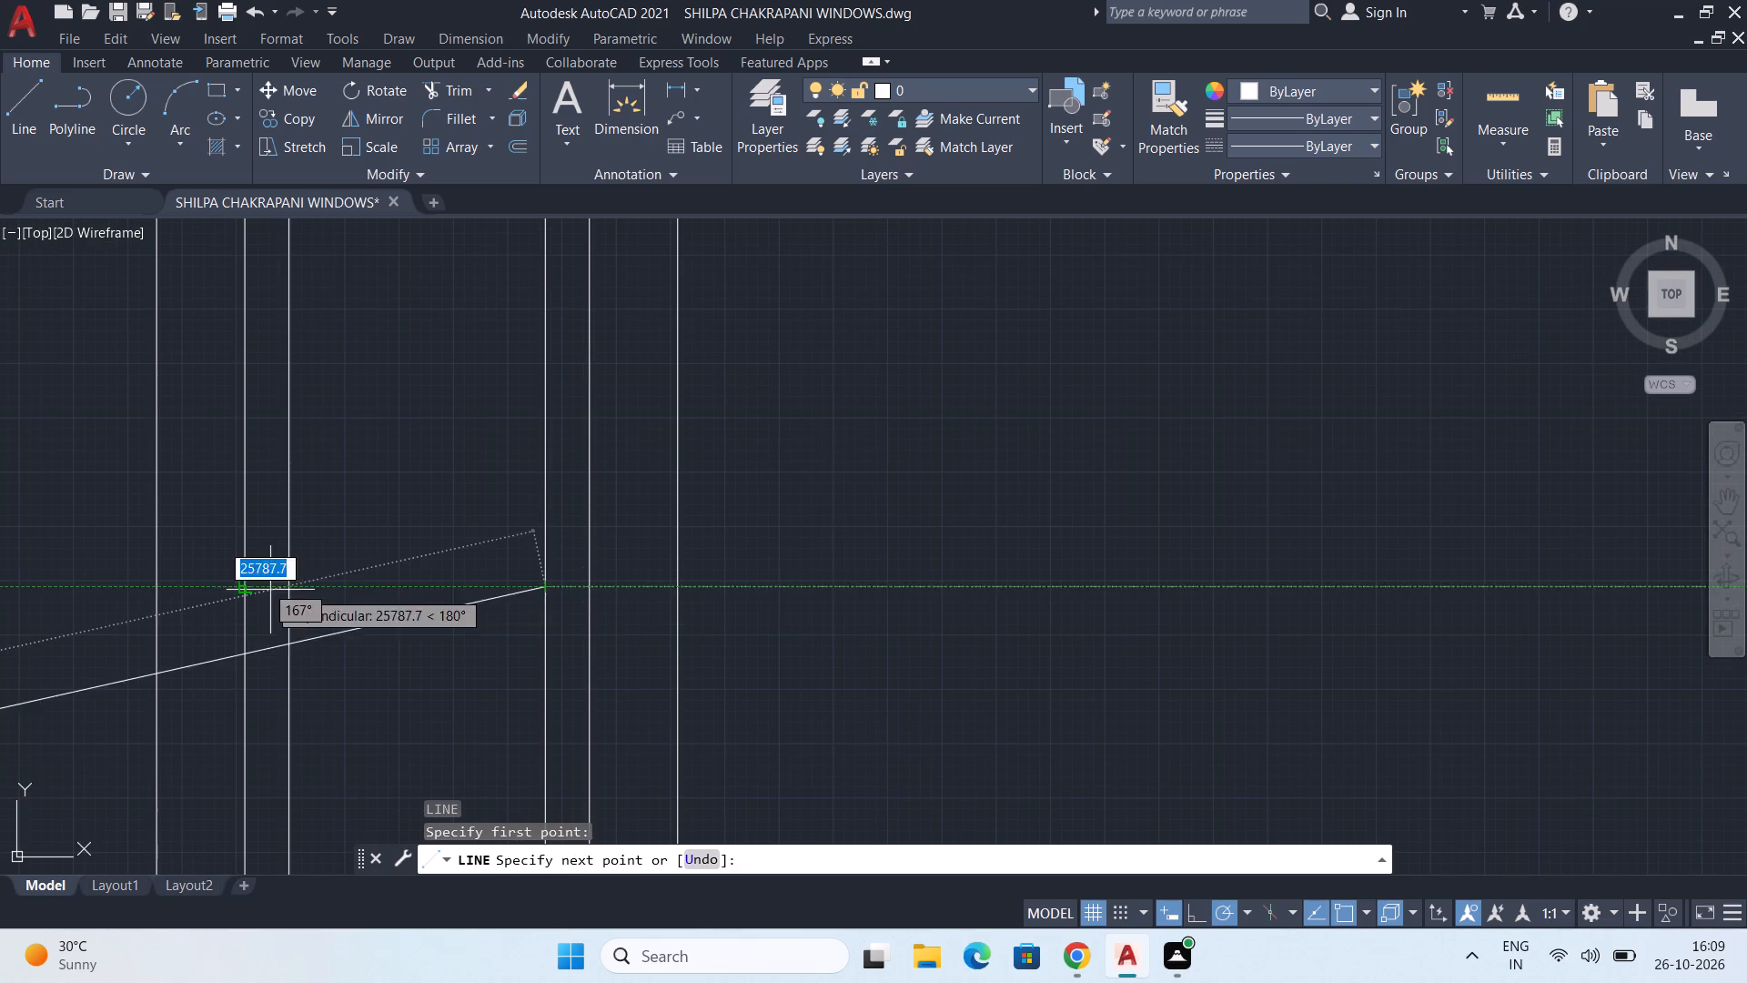
left_click(292, 589)
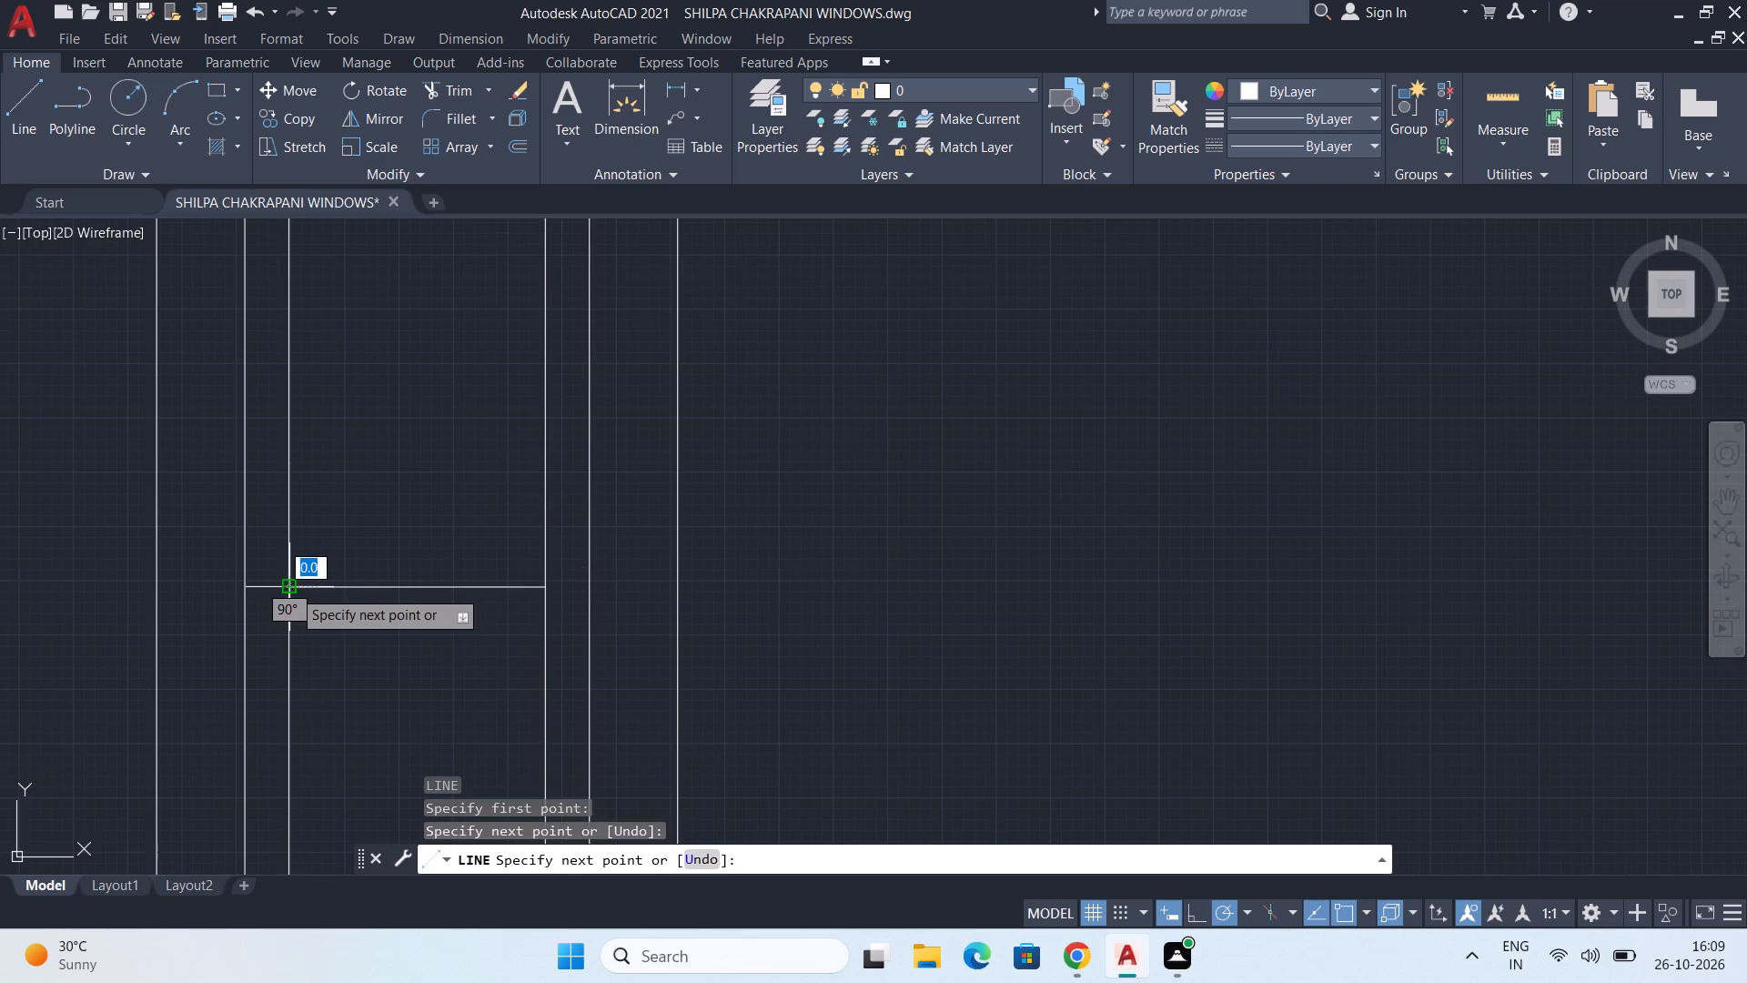
key("Escape")
Draw a horizontal line across the 600-wide window's innermost frame at the lower division point.
scroll(278, 588, "down", 3)
middle_click_drag(457, 682, 532, 464)
scroll(527, 538, "down", 2)
middle_click_drag(524, 572, 539, 533)
key("space")
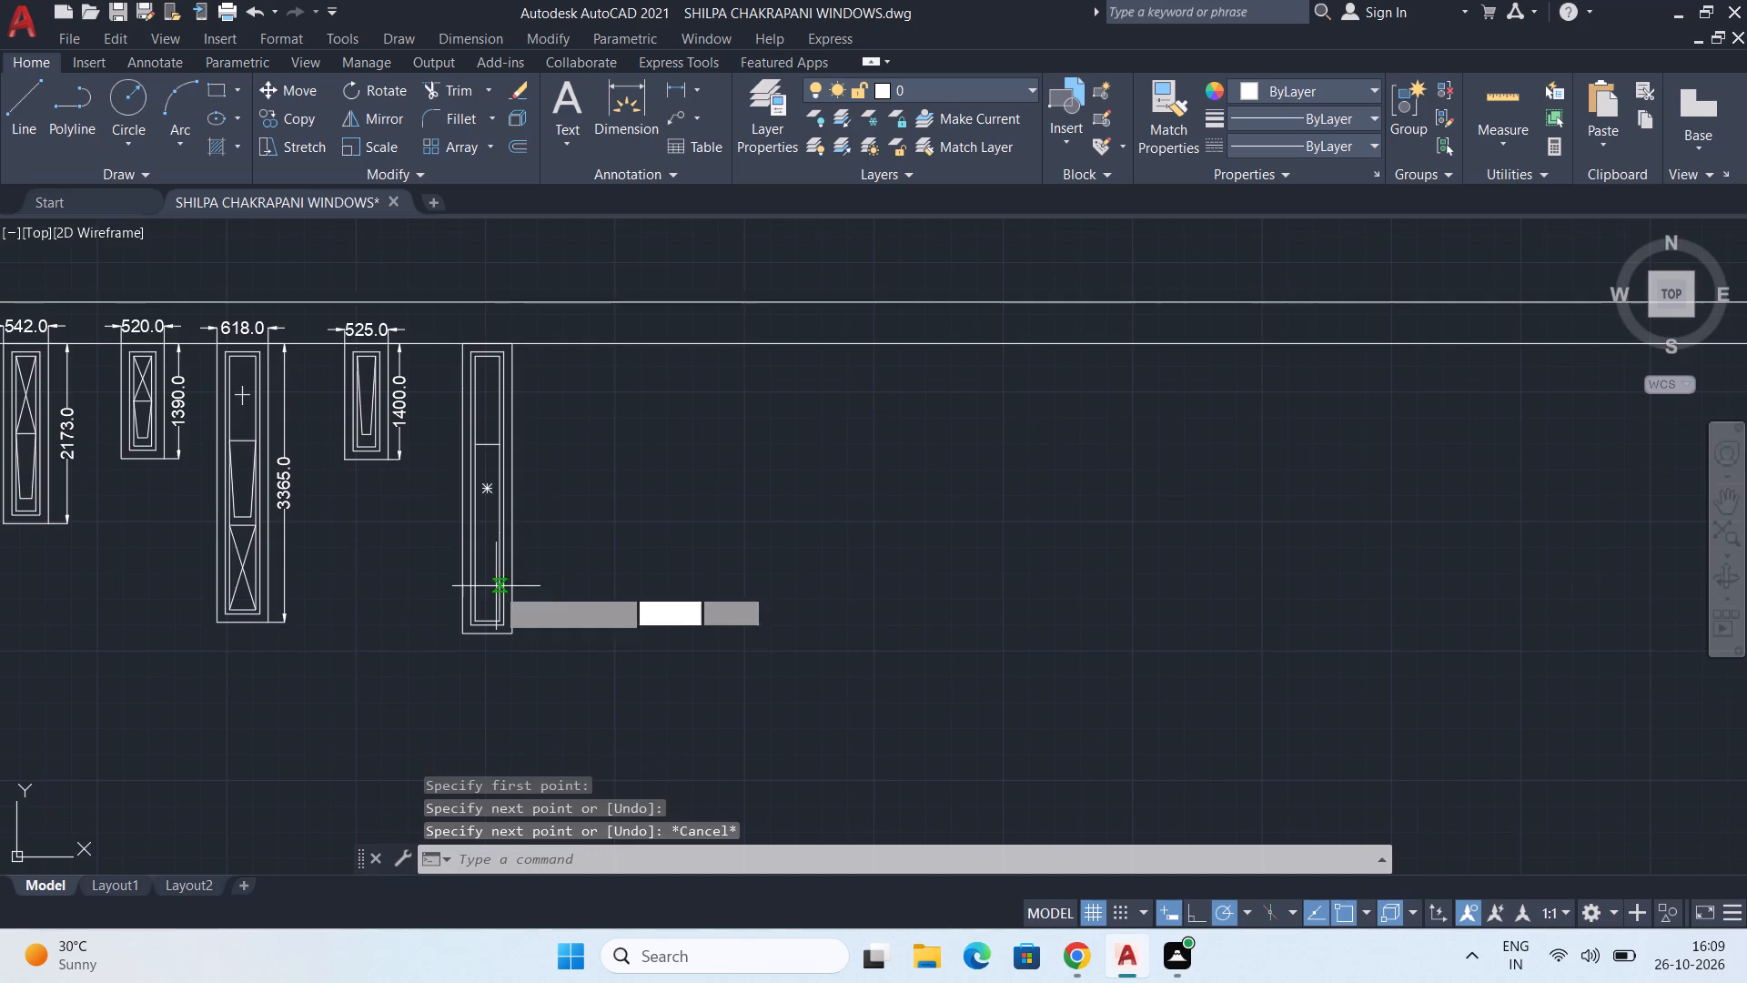
scroll(495, 583, "up", 2)
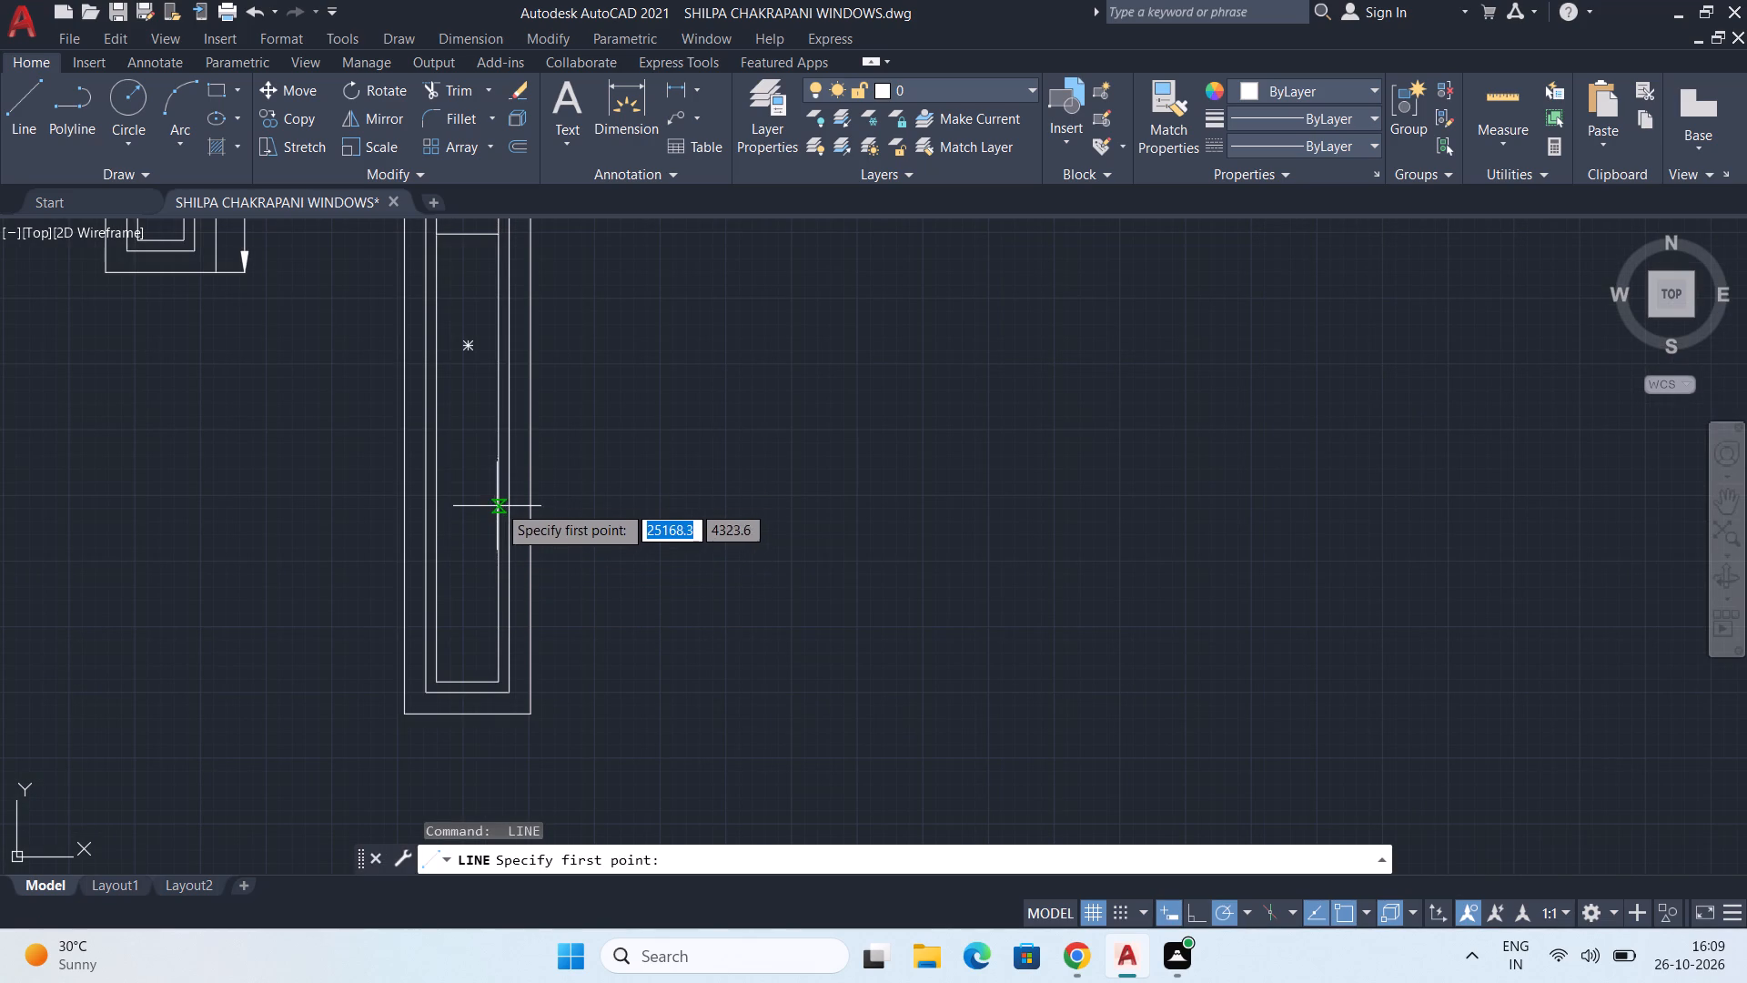
left_click(495, 458)
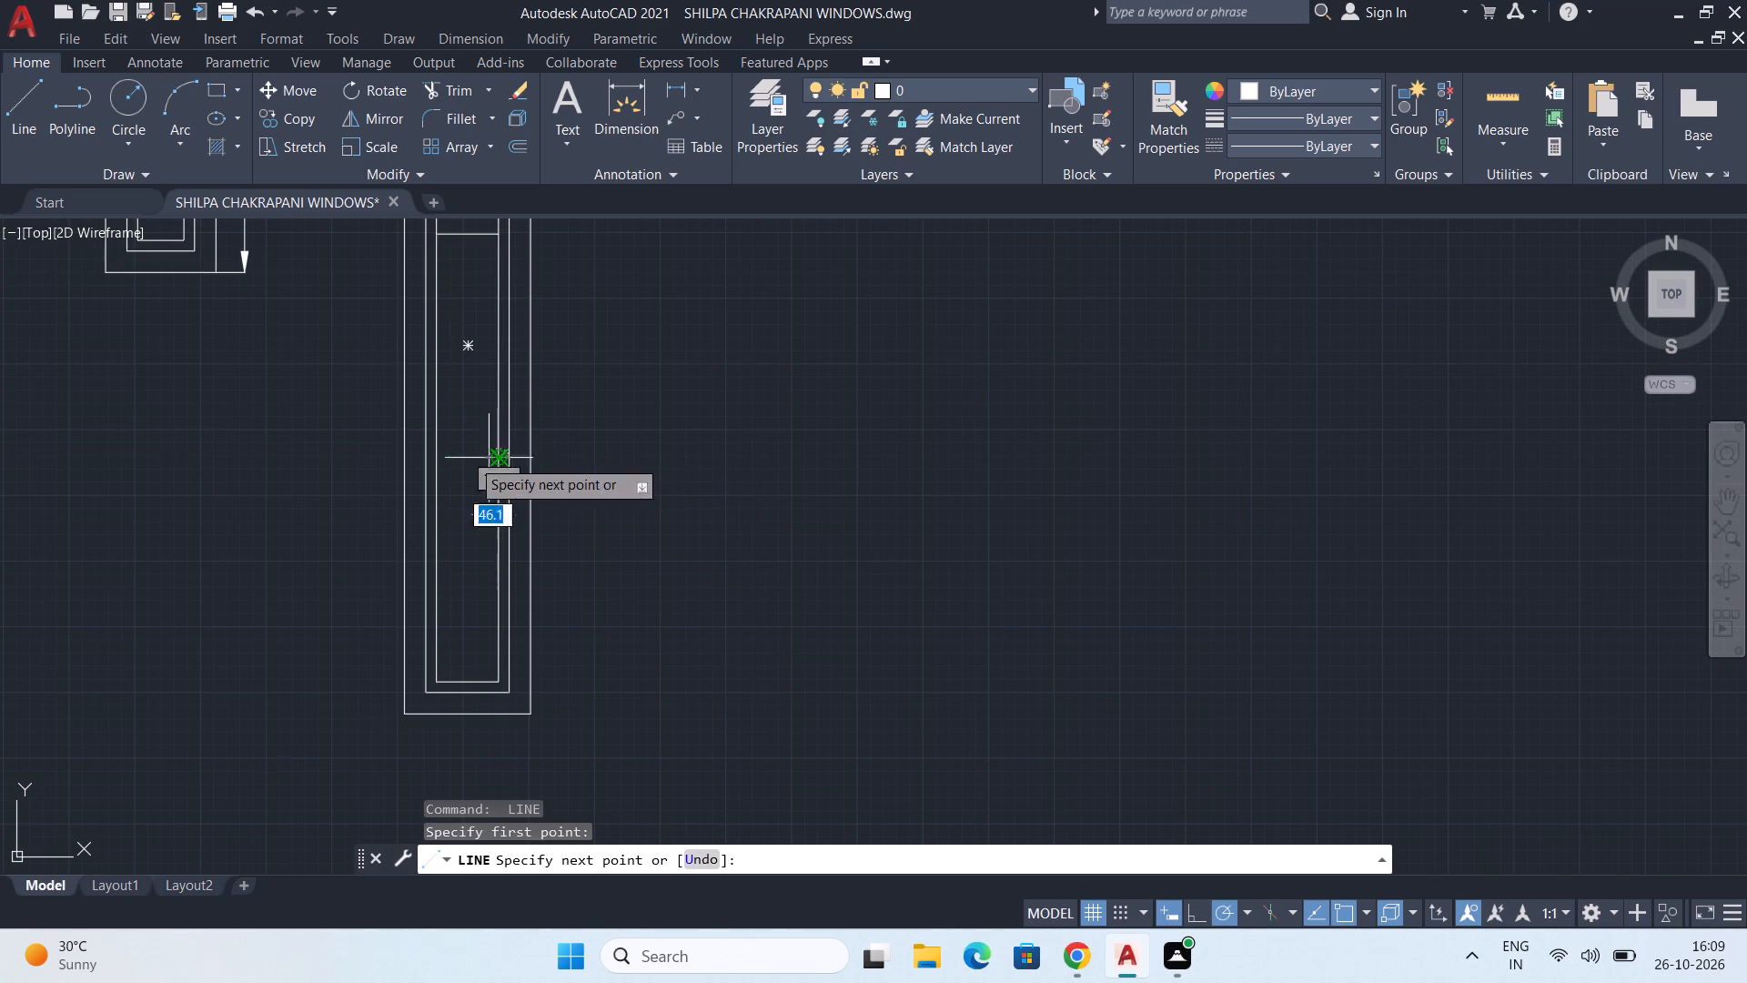
left_click(440, 461)
key("Escape")
scroll(589, 492, "down", 1)
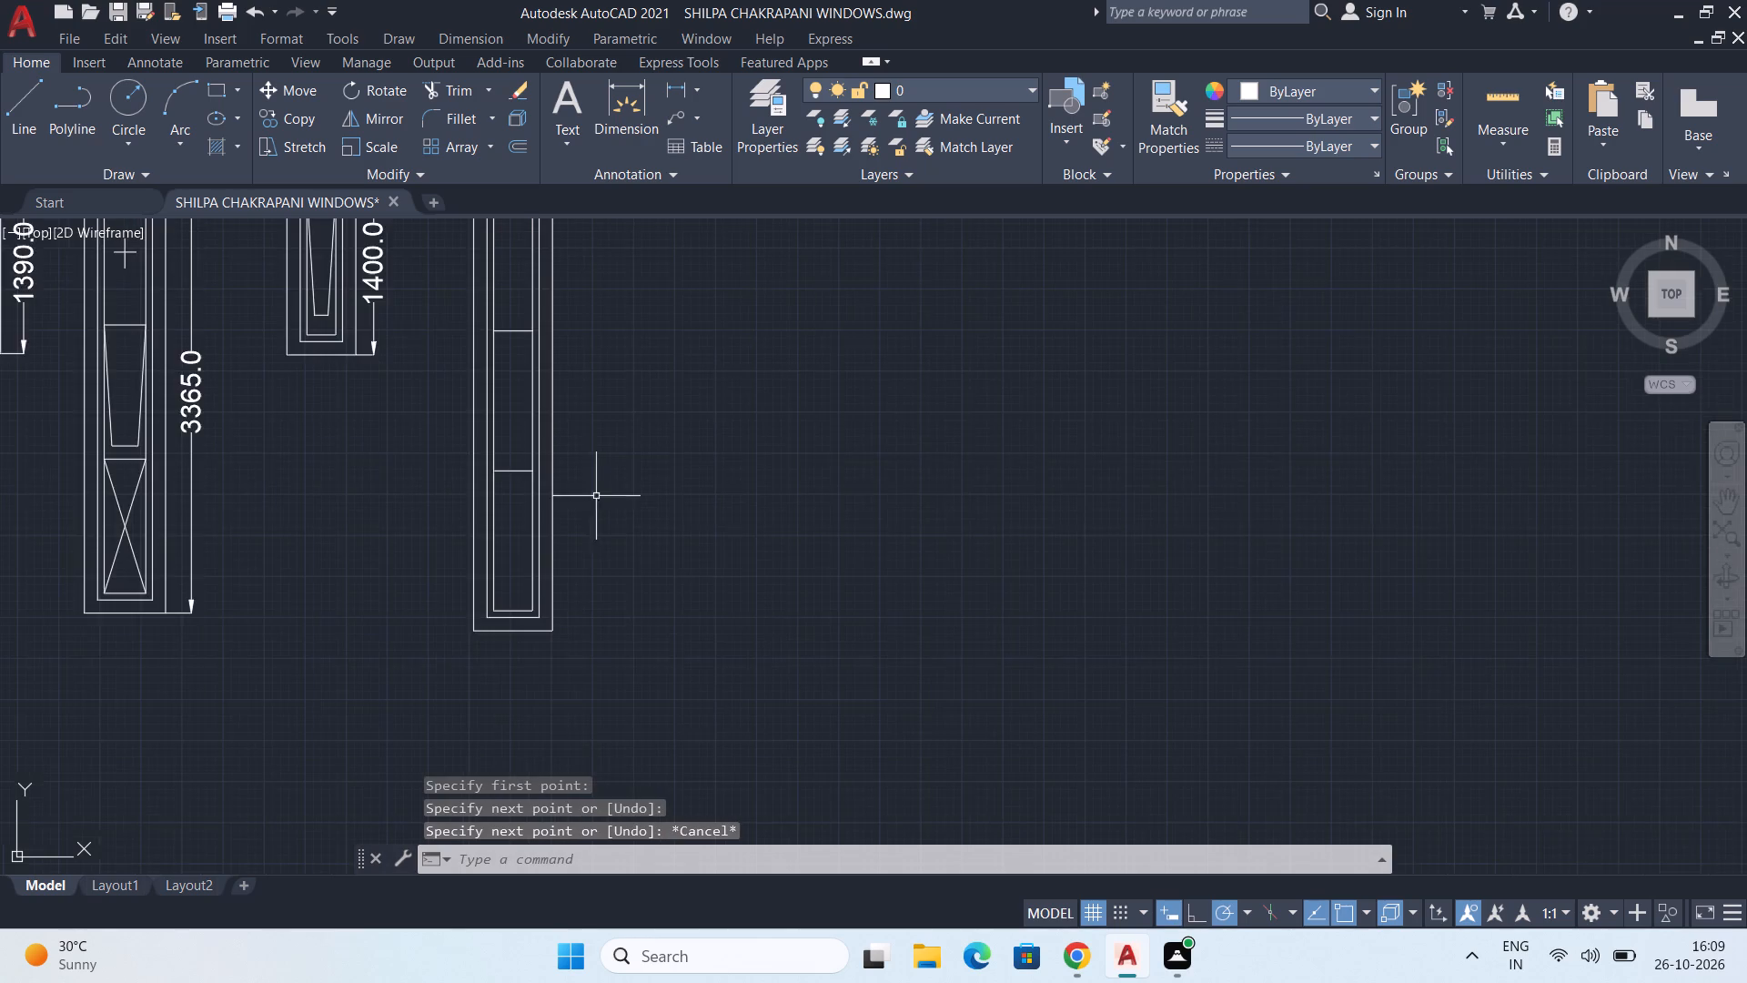
Offset the lower division line of the 600-wide window upward by 100.
scroll(596, 496, "down", 1)
middle_click_drag(608, 513, 611, 590)
middle_click_drag(588, 510, 573, 610)
scroll(549, 578, "up", 2)
middle_click_drag(550, 573, 539, 636)
scroll(535, 610, "down", 1)
middle_click_drag(529, 674, 532, 570)
scroll(514, 621, "up", 1)
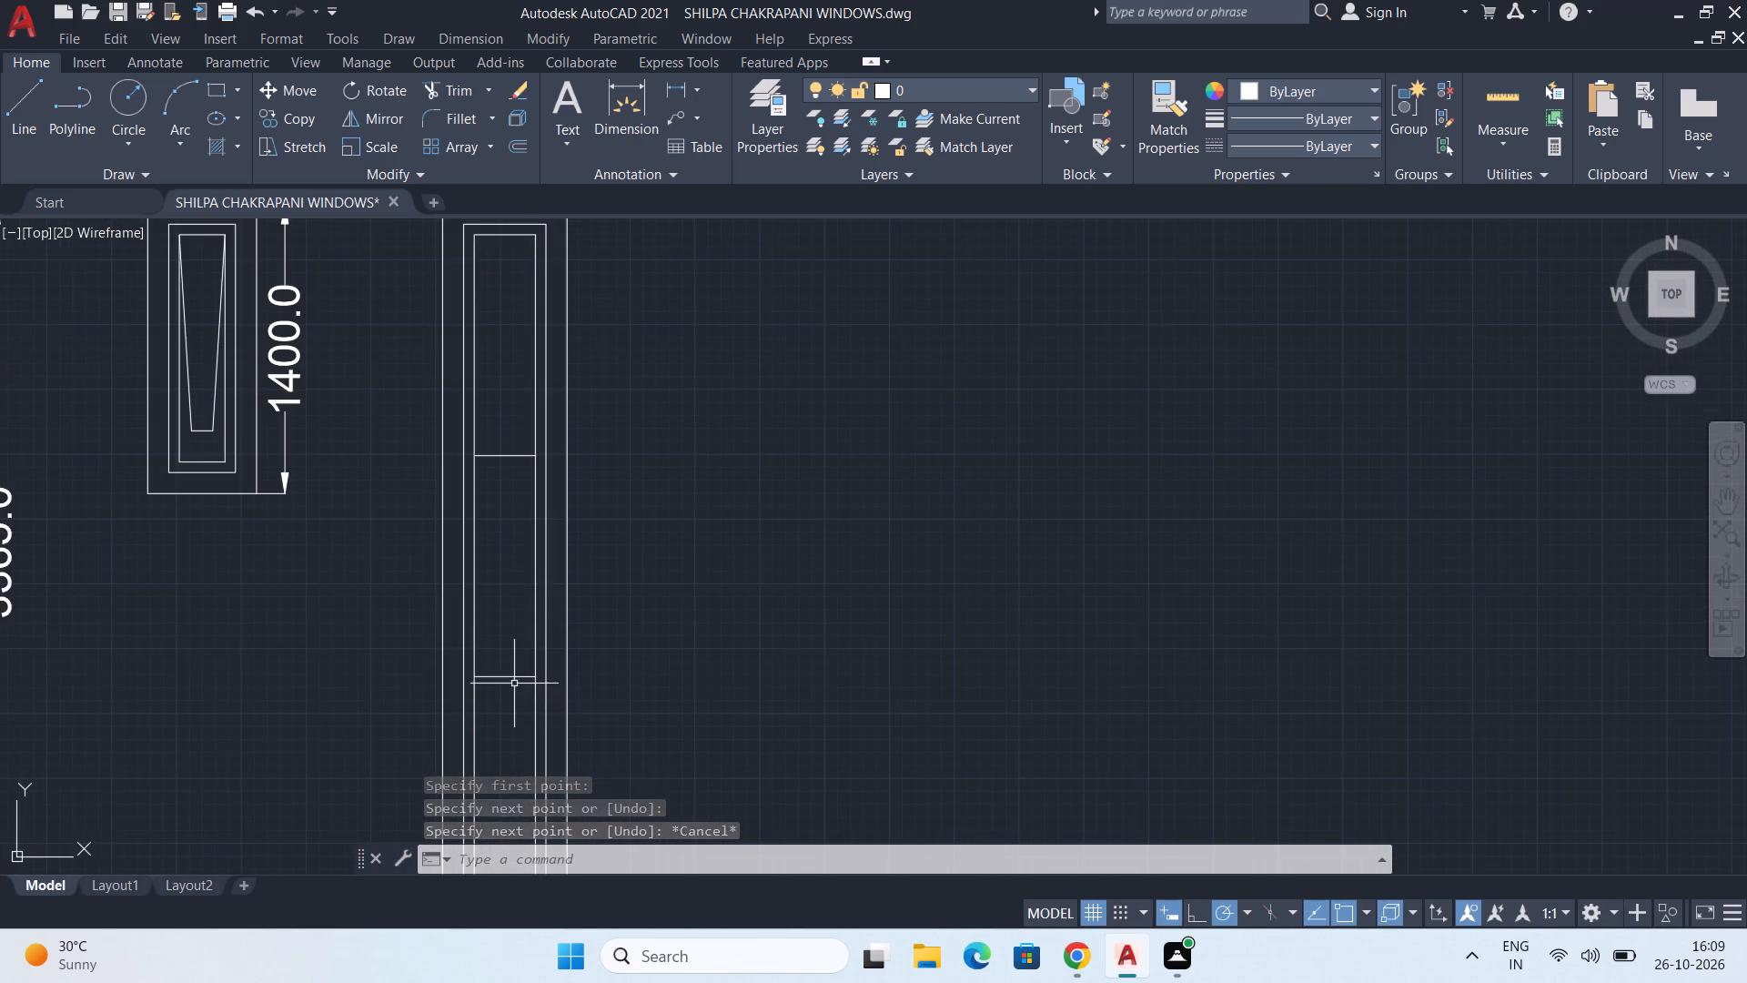
scroll(515, 679, "down", 2)
middle_click_drag(659, 654, 621, 574)
type("OFF")
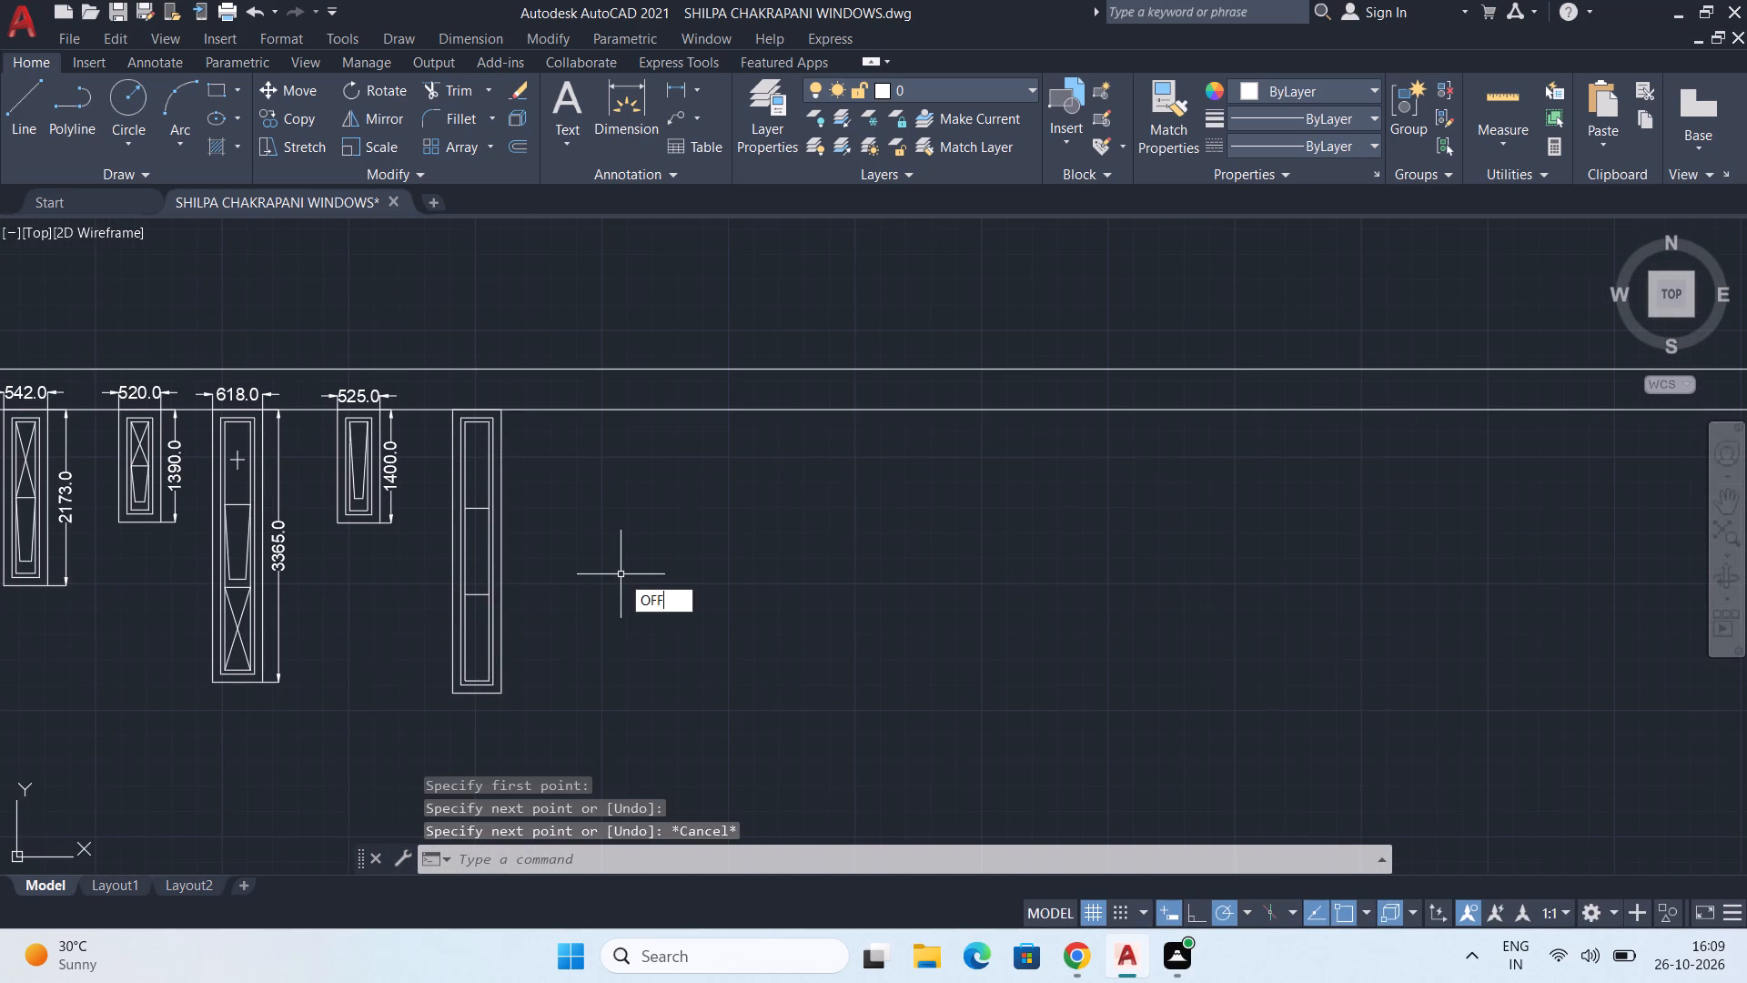
key("Return")
type("150")
key("Return")
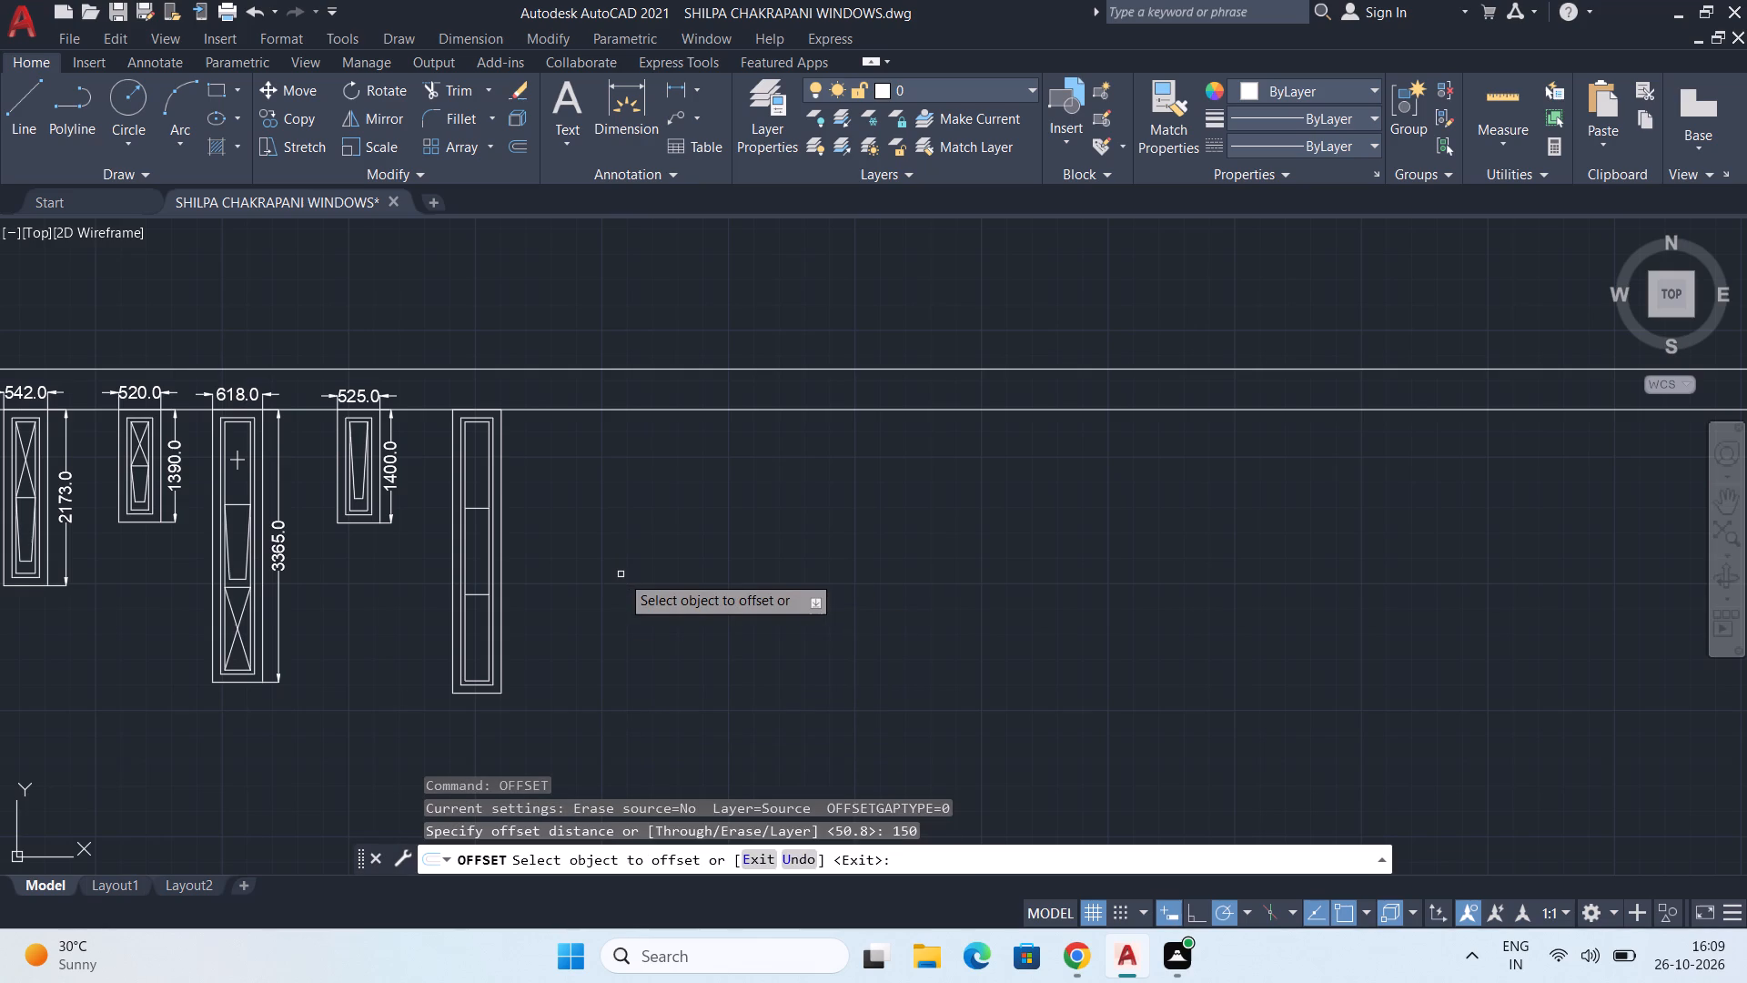
scroll(382, 628, "up", 2)
middle_click_drag(384, 633, 577, 640)
left_click(801, 552)
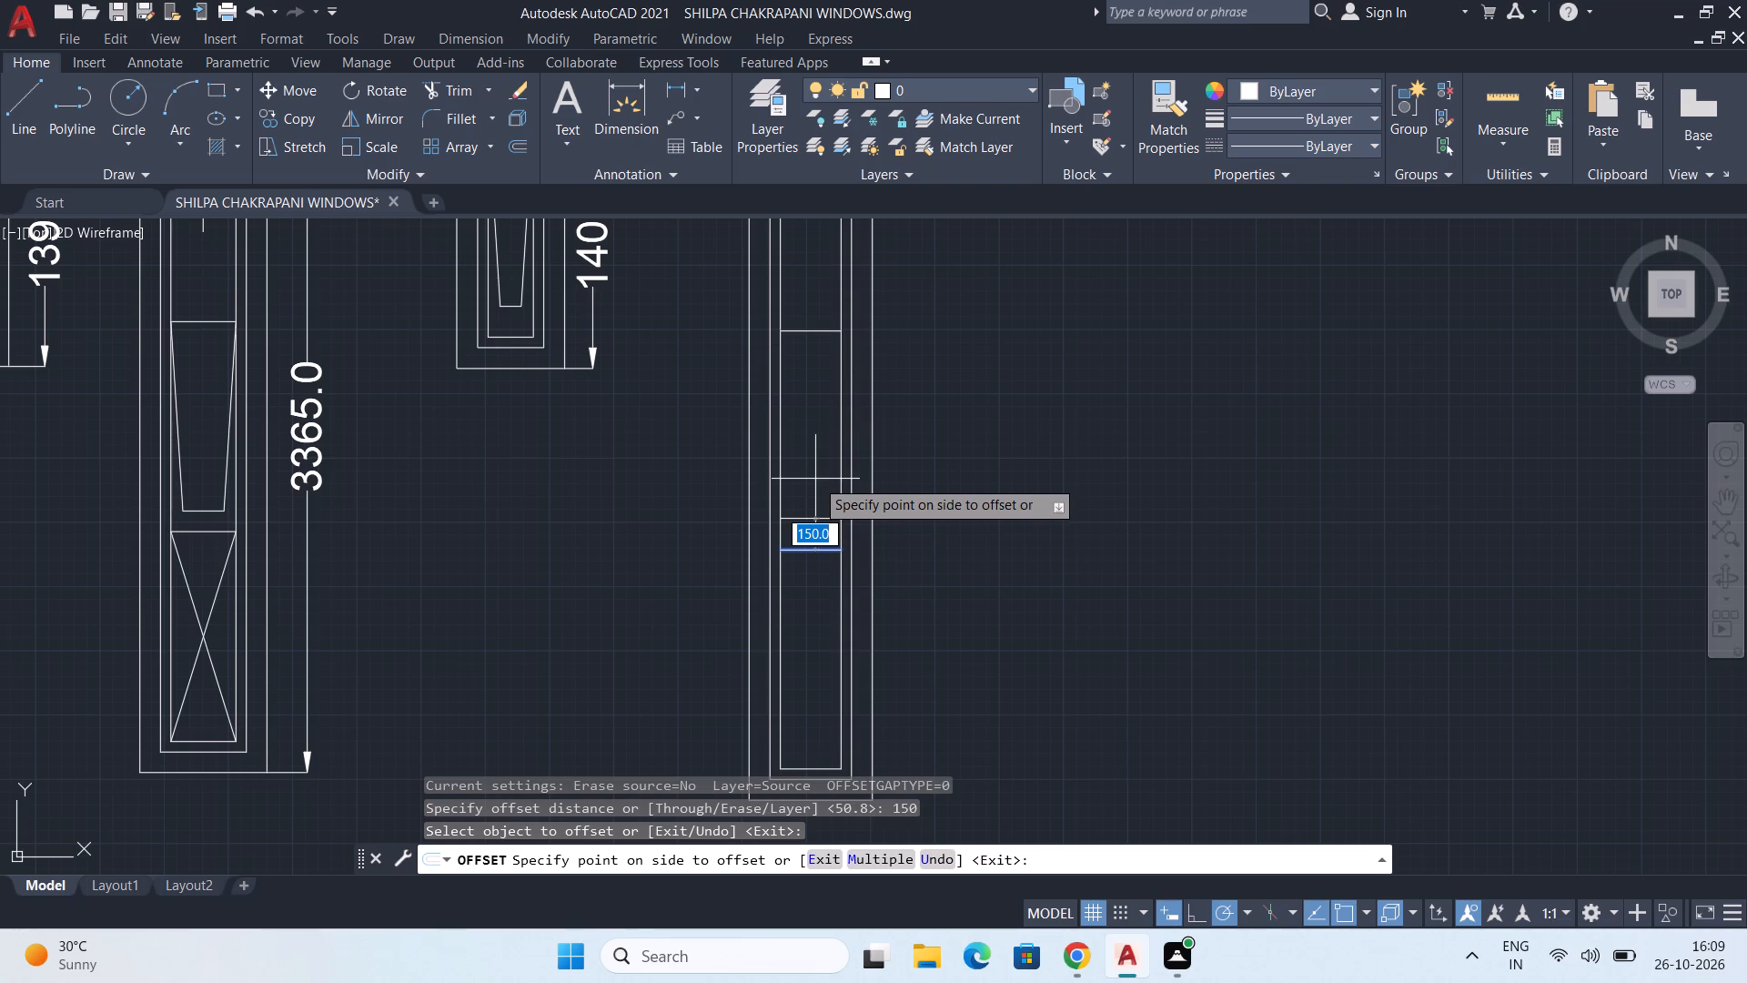
type("100")
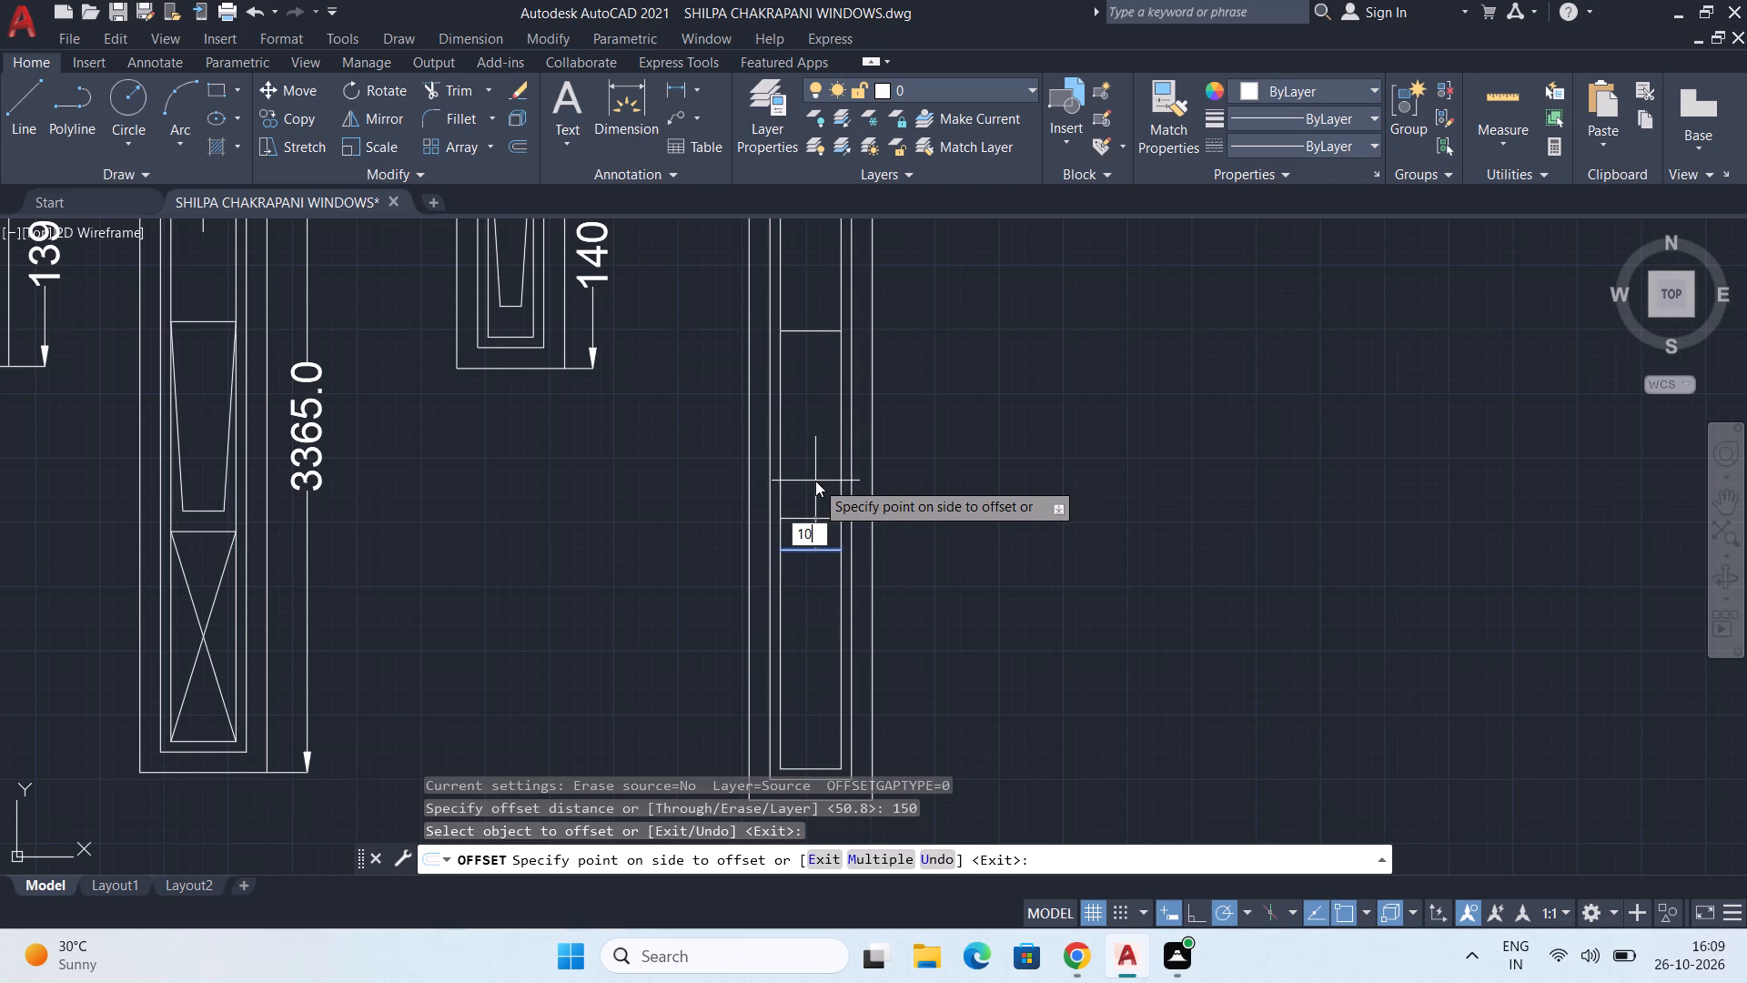
key("Return")
key("space")
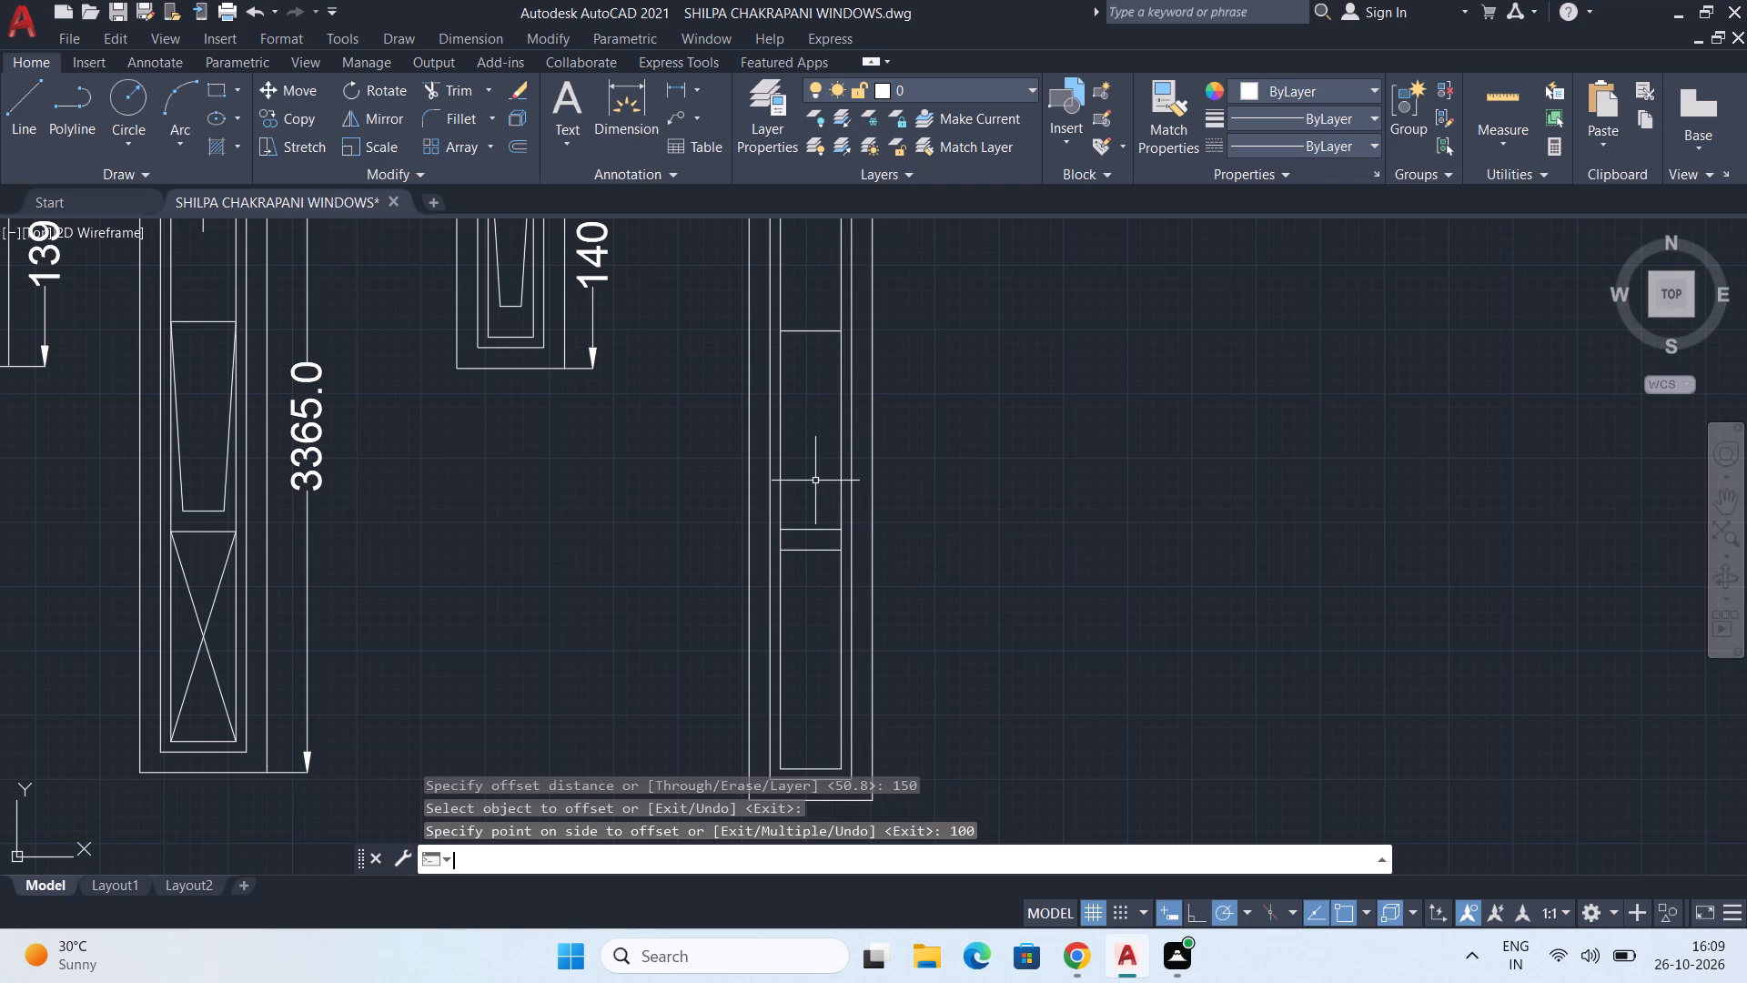
Draw a slanted line about 968 long from the upper division line's left end down to the offset line, ending slightly inside its left end.
scroll(809, 492, "down", 1)
middle_click_drag(809, 494, 668, 481)
middle_click_drag(711, 508, 715, 568)
key("l")
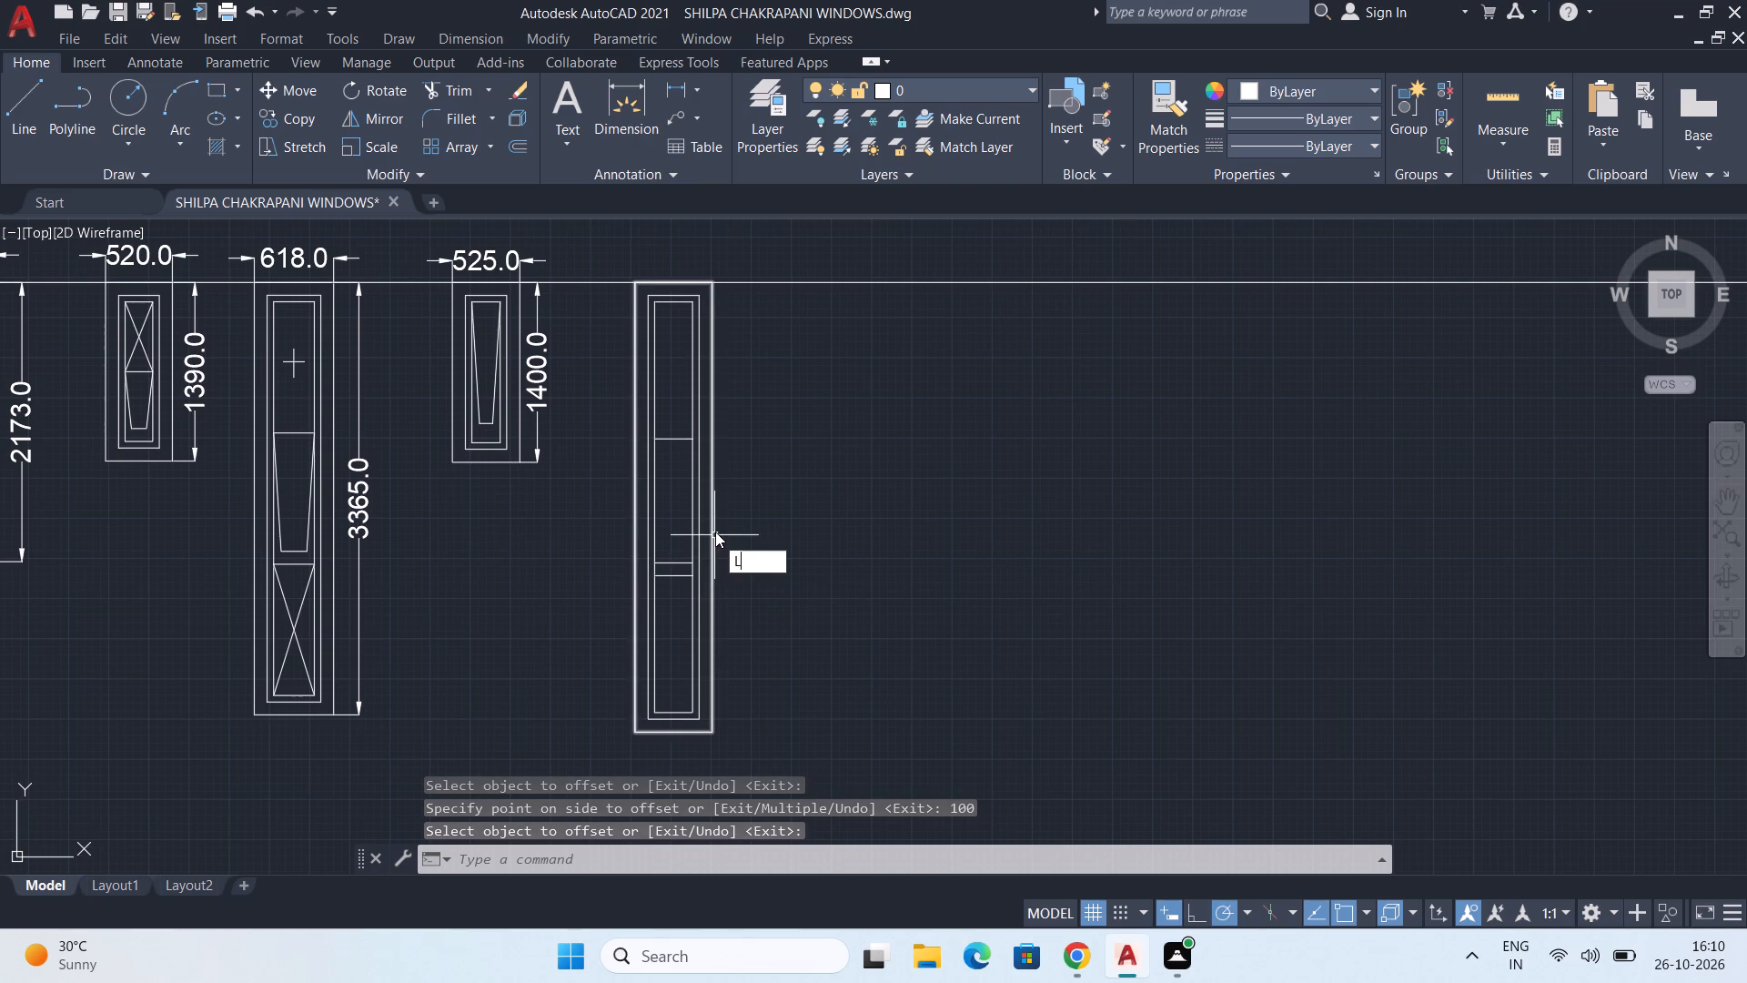
key("Return")
scroll(634, 483, "up", 2)
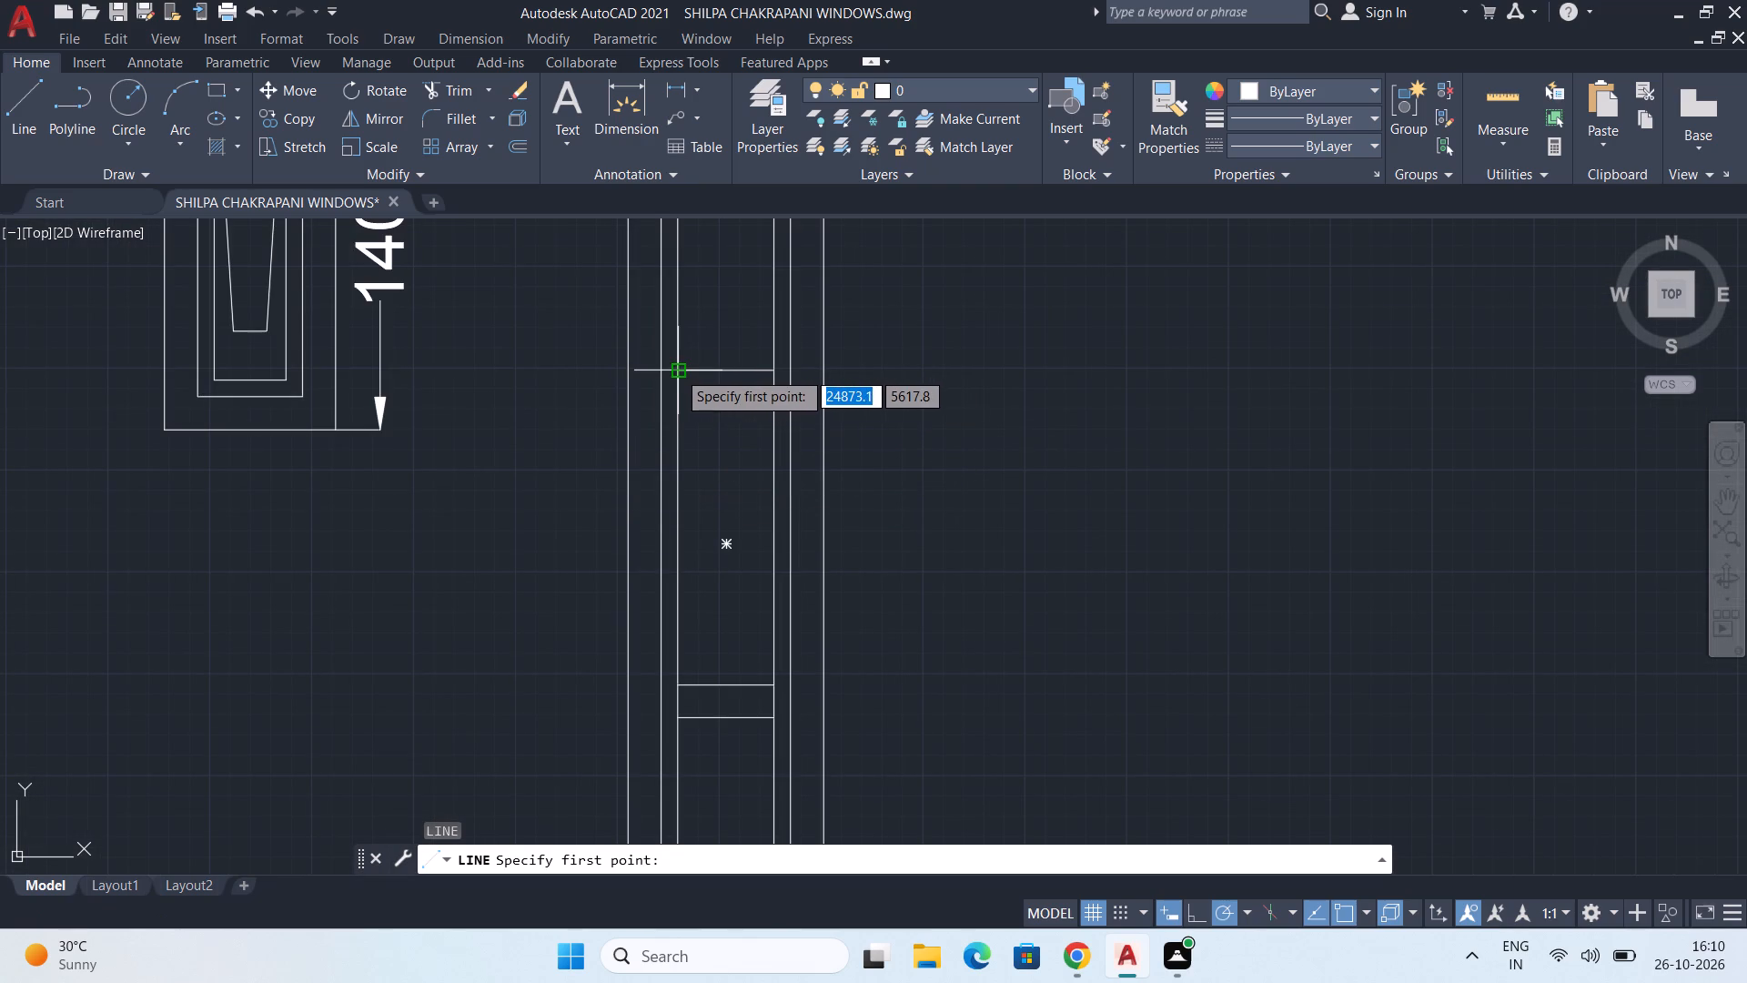
left_click(677, 370)
scroll(705, 688, "up", 2)
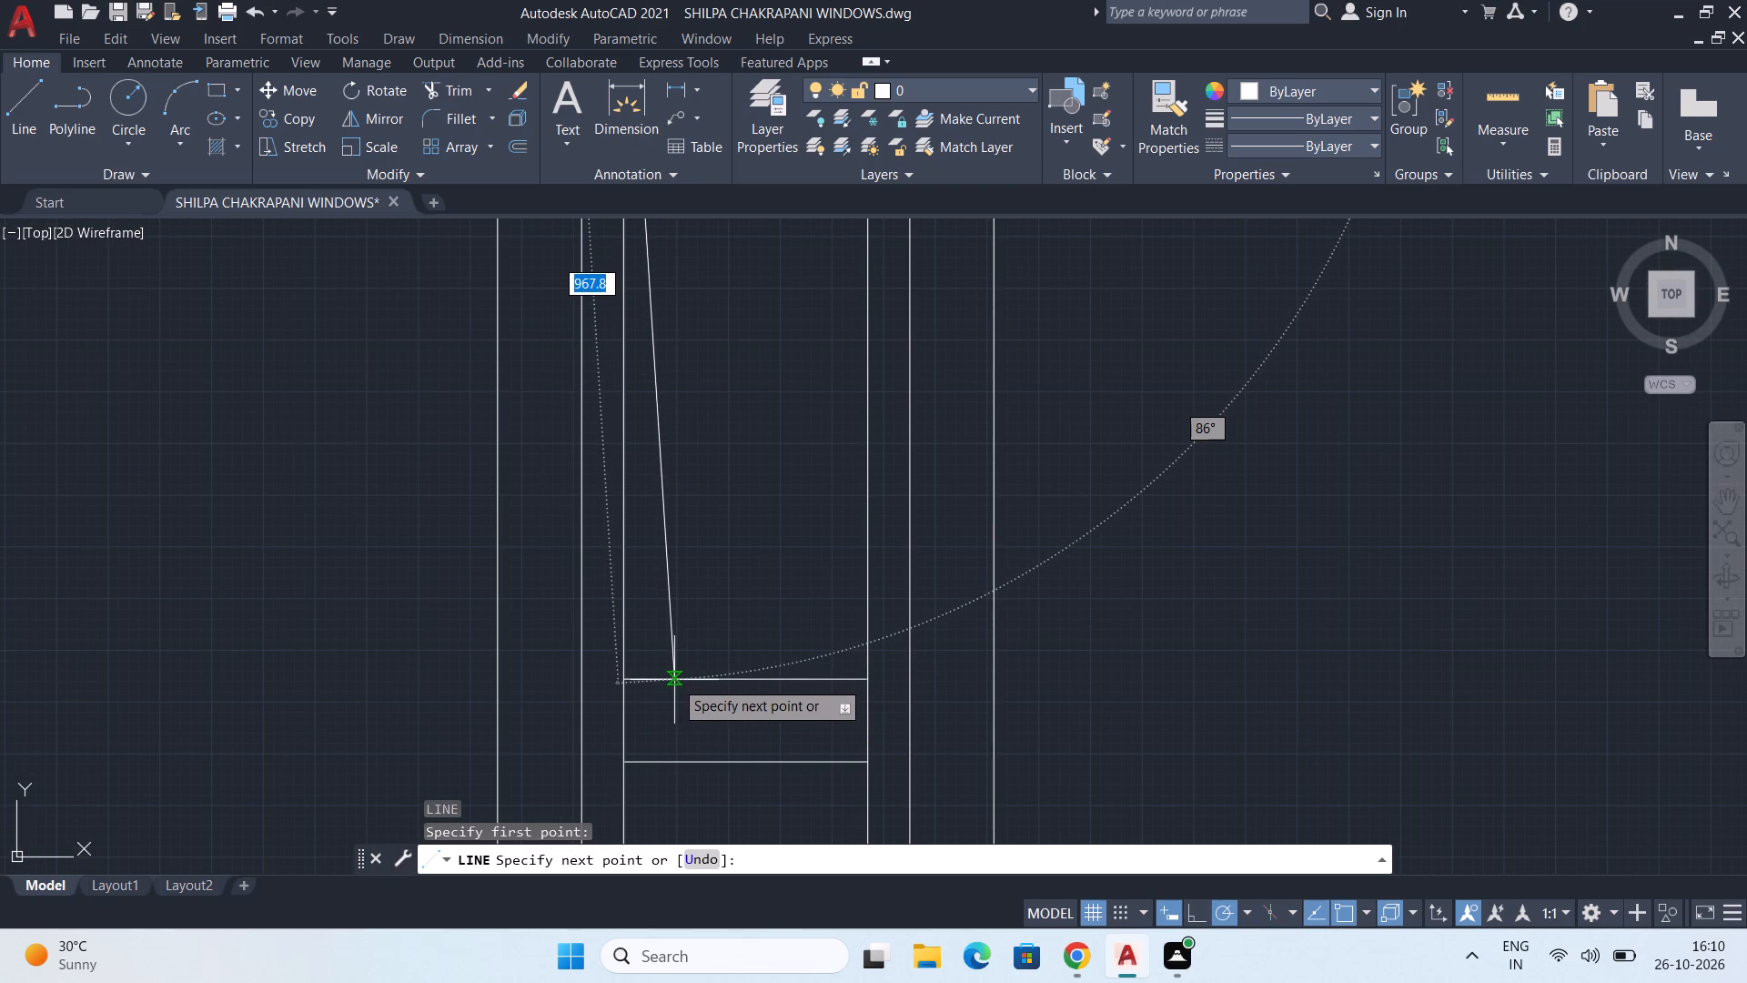
left_click(674, 680)
key("Escape")
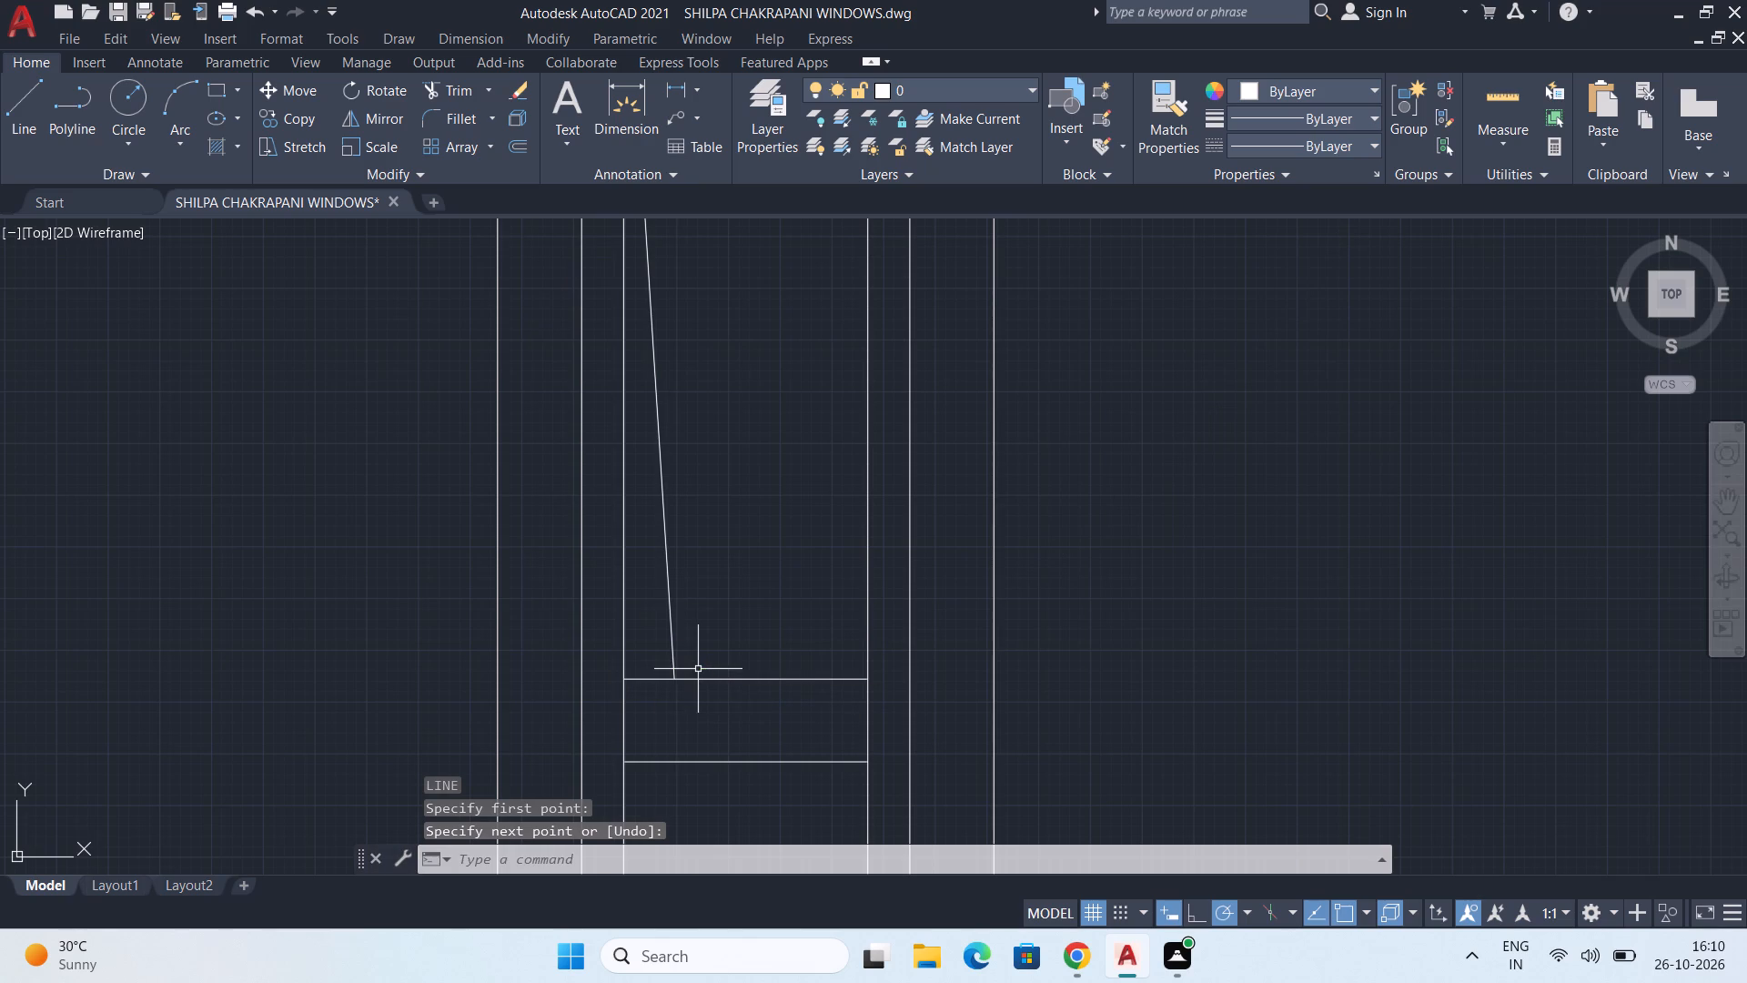
Mirror the slanted line in the 600-wide window's middle panel about the panel's vertical centreline, keeping the original line.
key("m")
key("i")
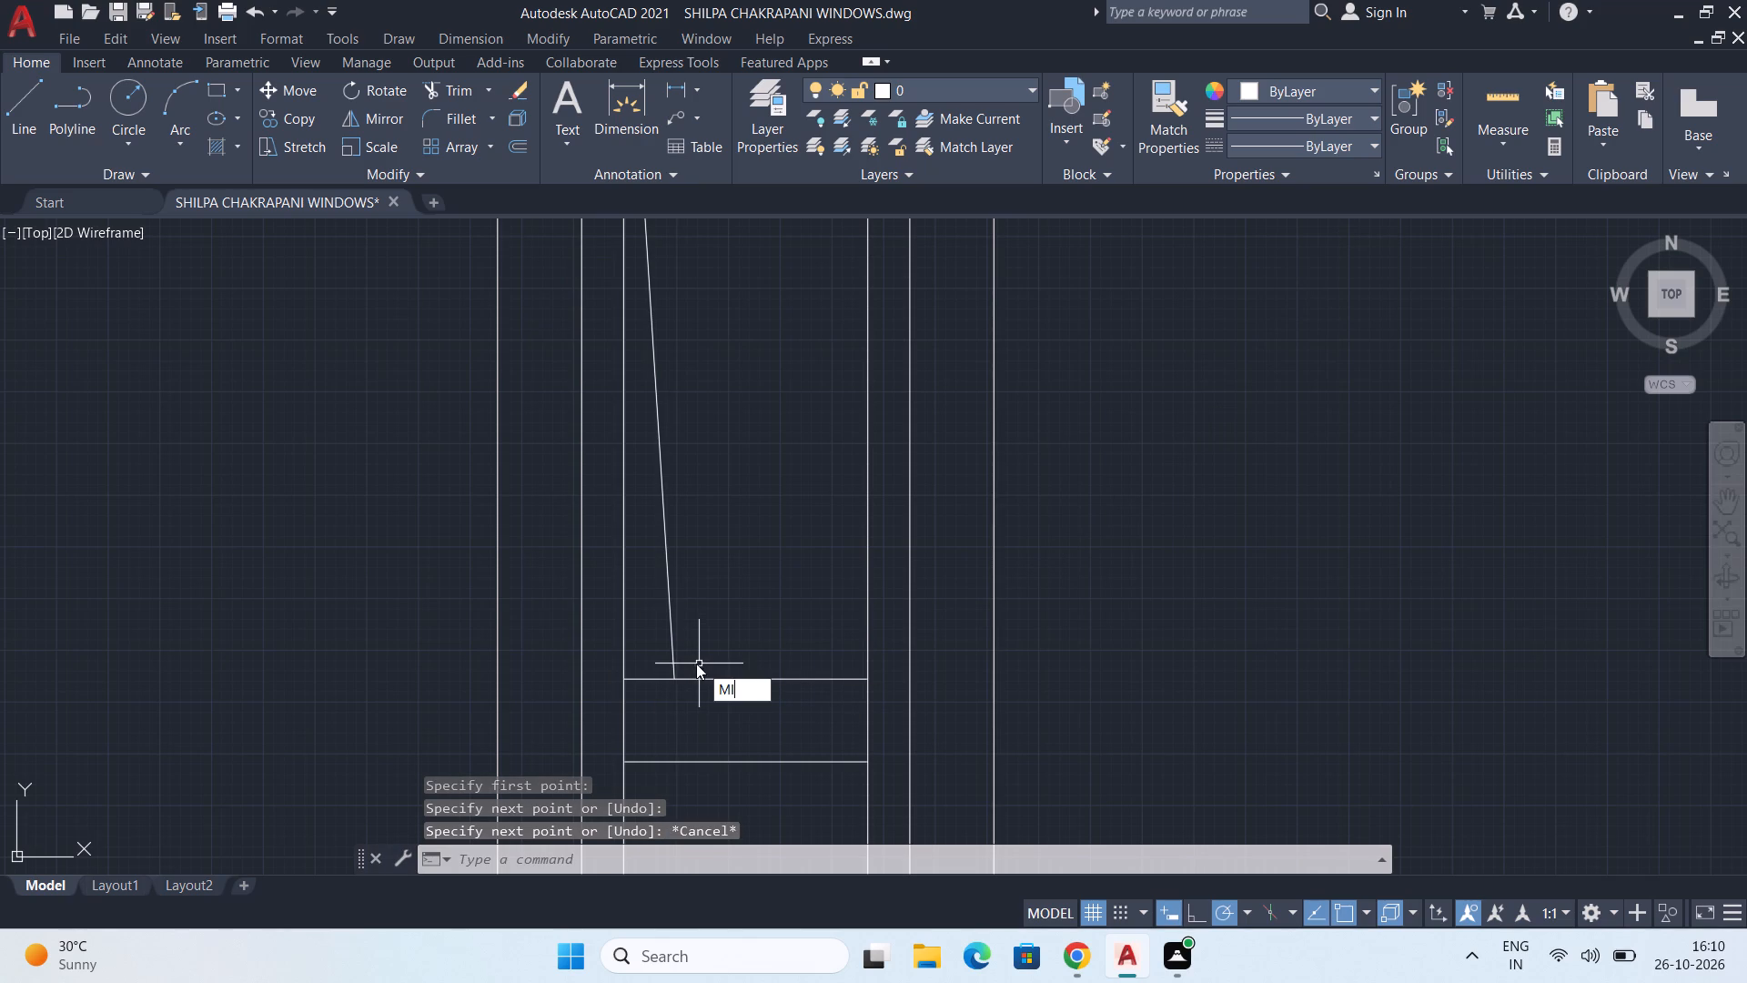
key("space")
key("Escape")
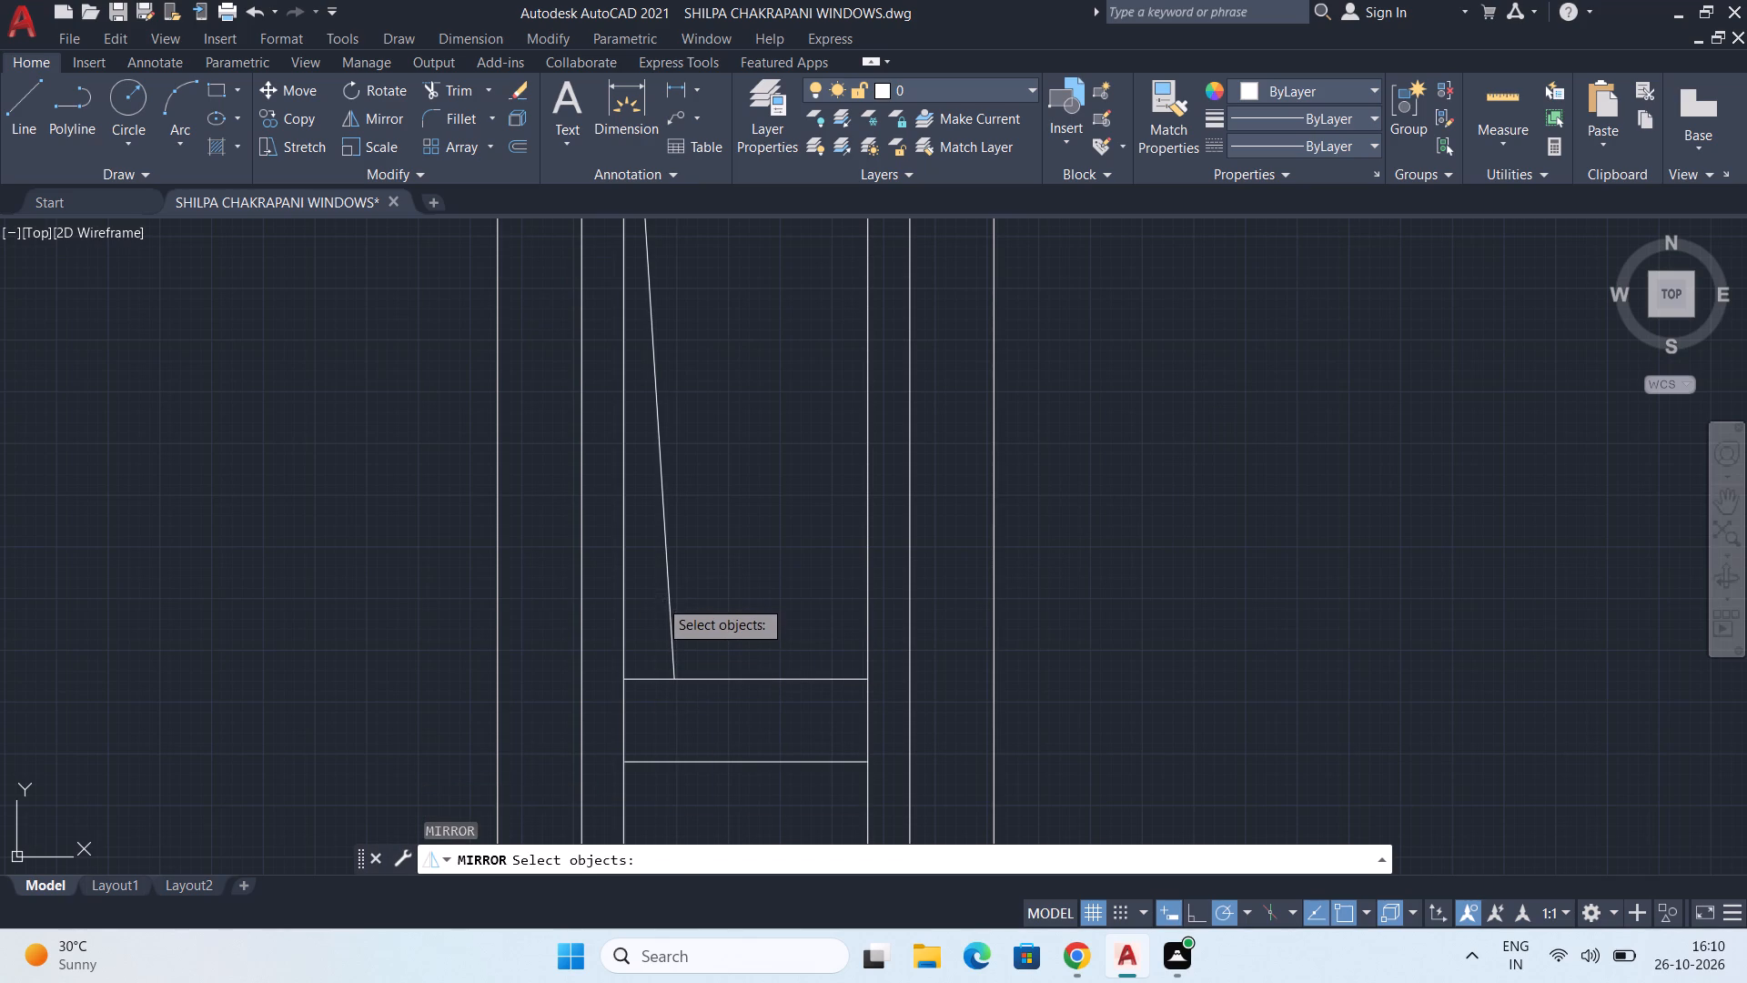
left_click(669, 622)
type("MI")
key("Return")
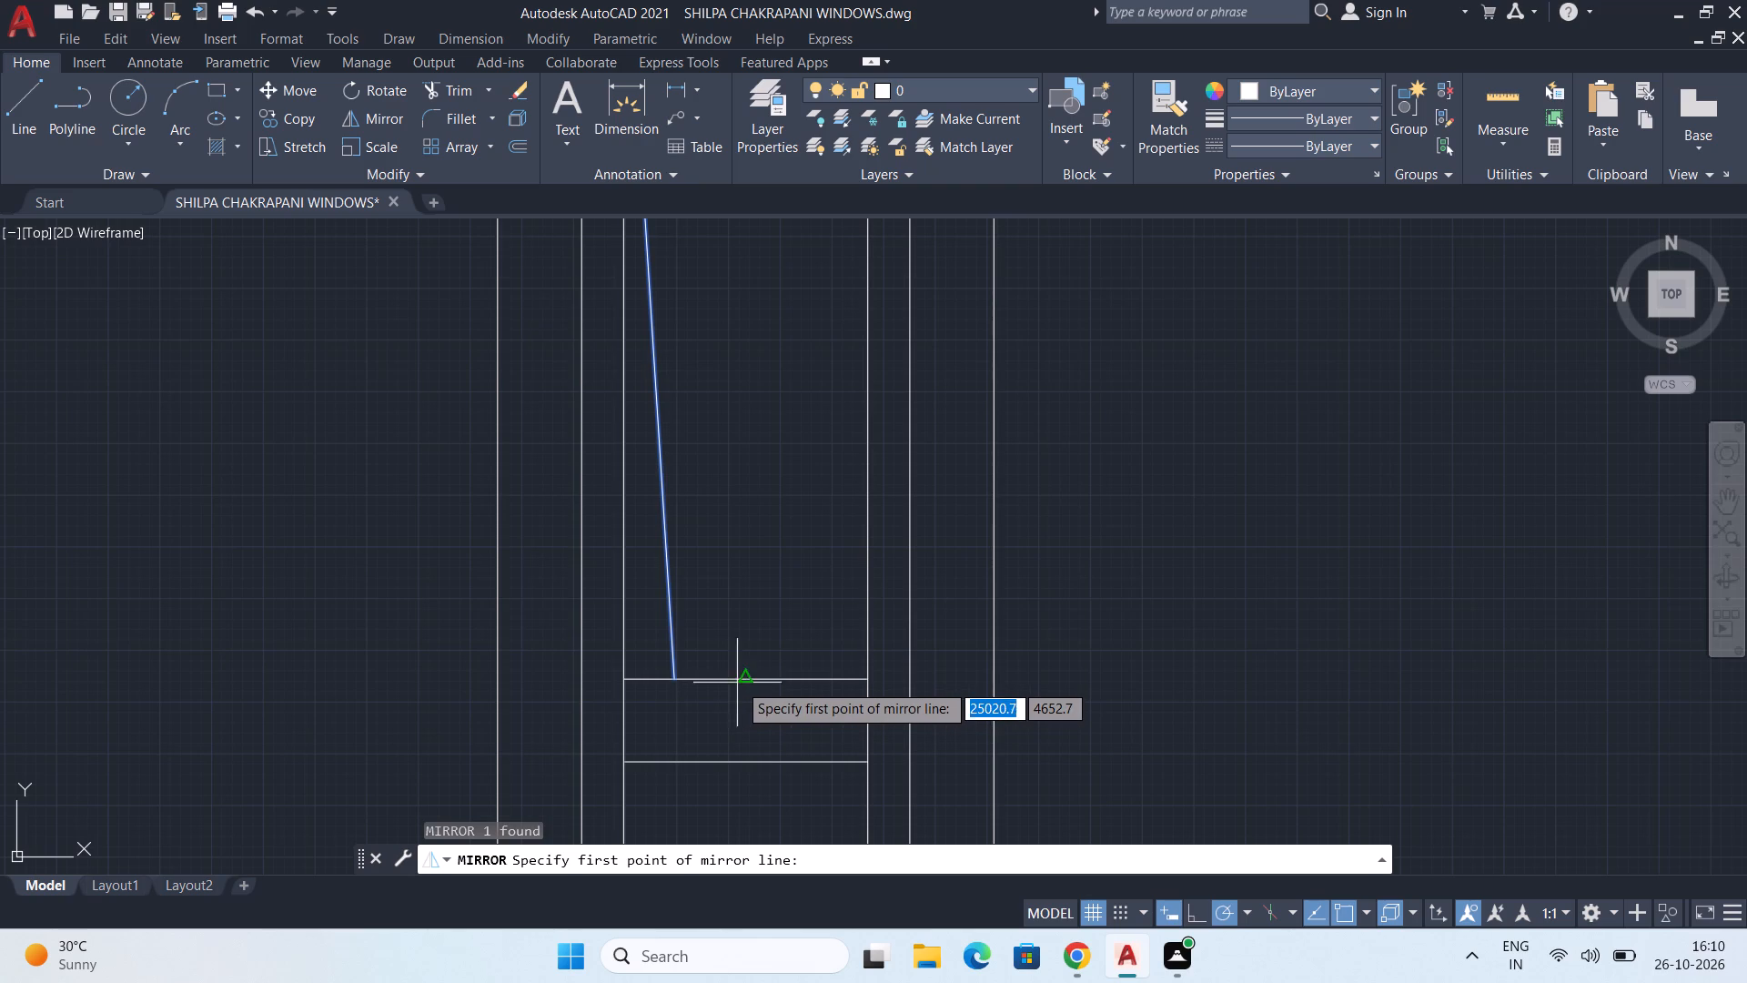
left_click(749, 682)
scroll(740, 603, "down", 1)
middle_click_drag(751, 546, 761, 750)
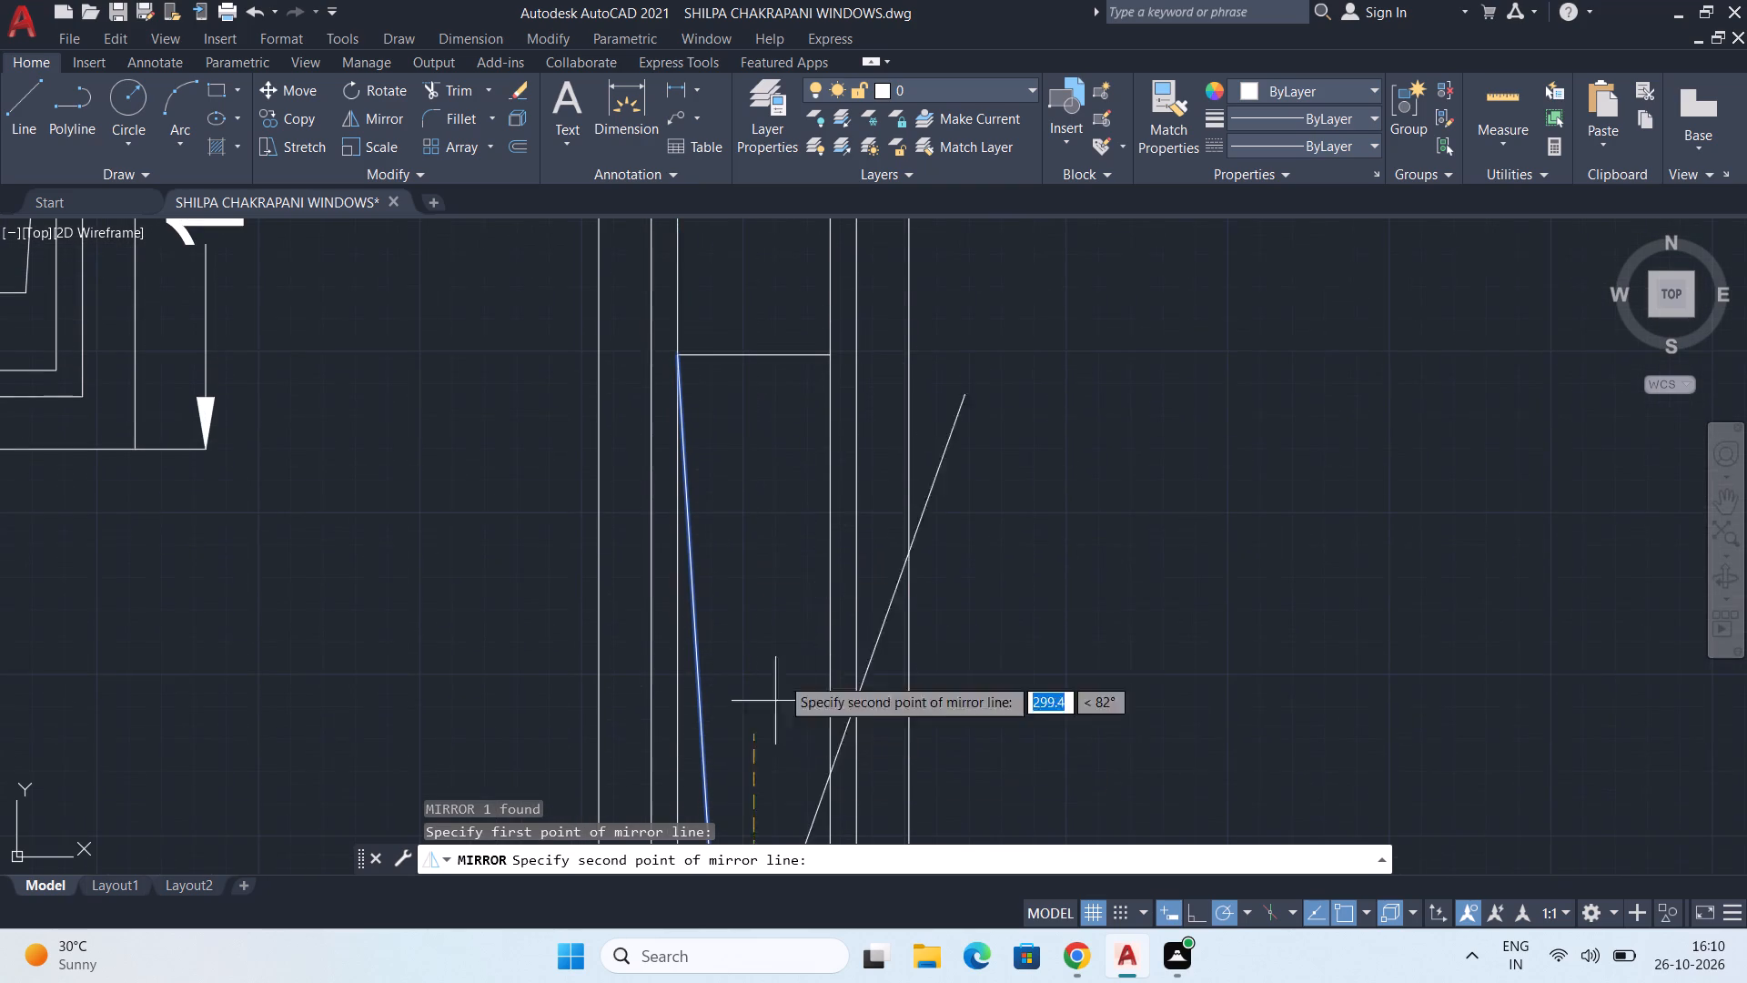
left_click(758, 352)
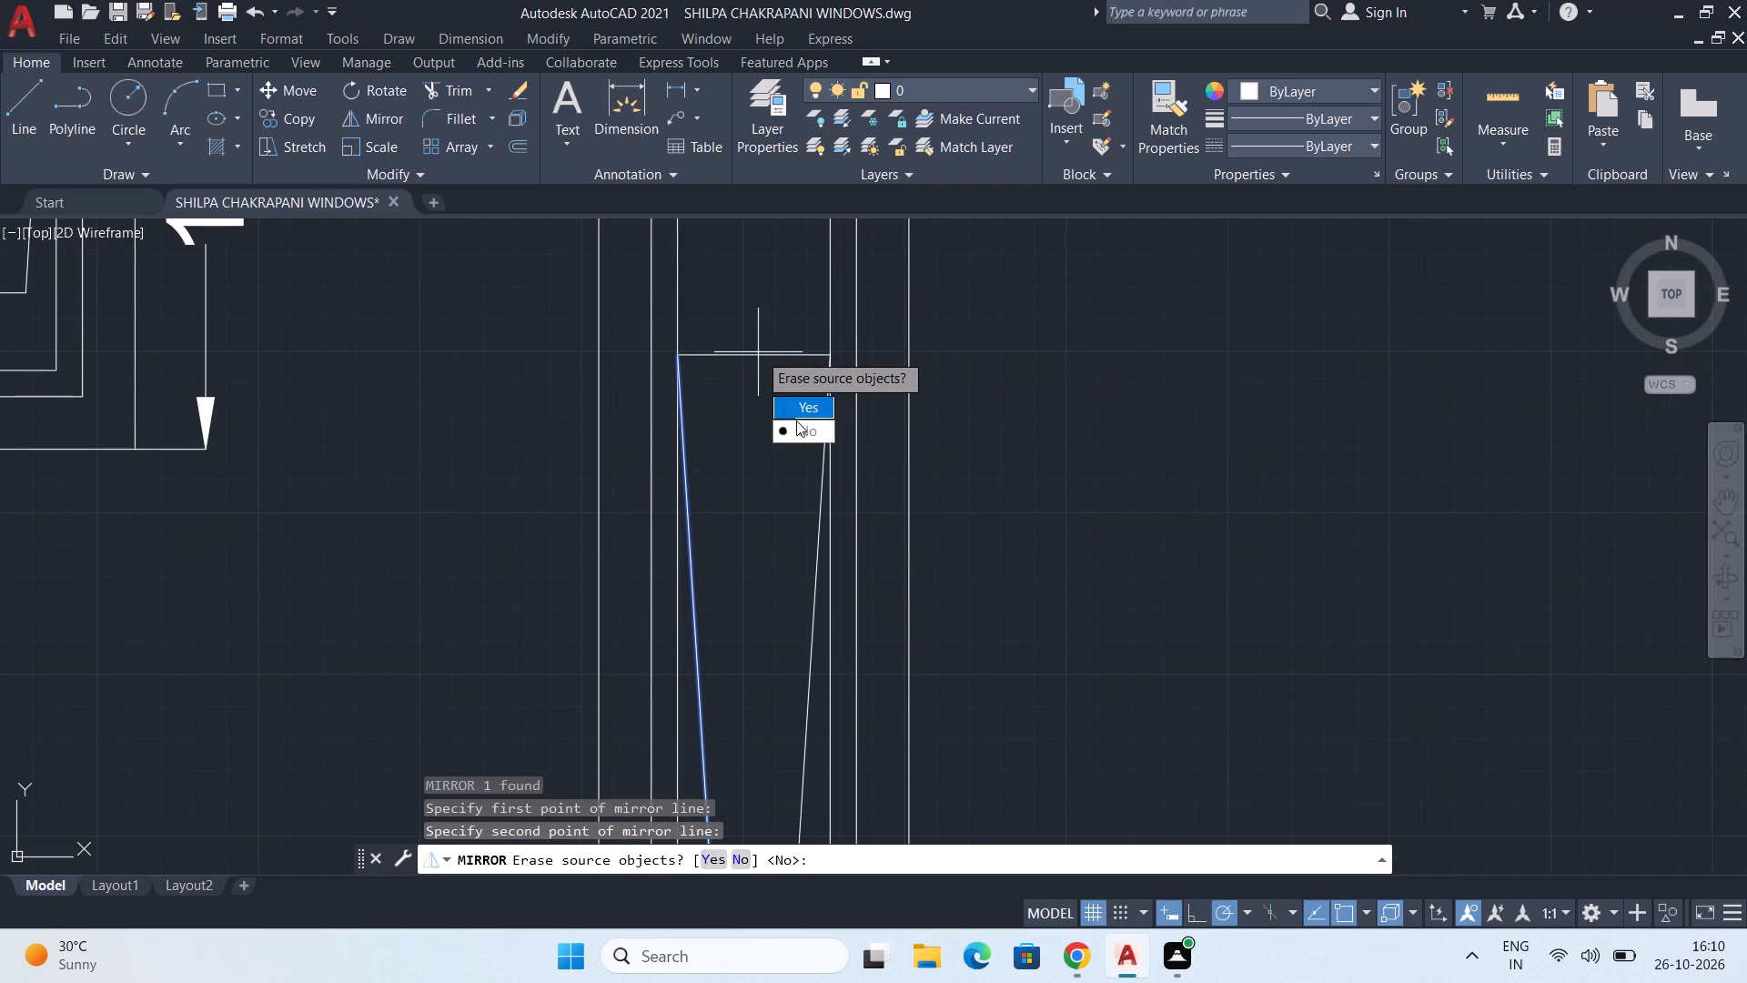
left_click_drag(798, 432, 758, 352)
Trim both ends of the offset line outside the slanted lines to close the tapered panel's bottom edge.
scroll(839, 437, "down", 2)
middle_click_drag(859, 504, 793, 461)
key("t")
key("r")
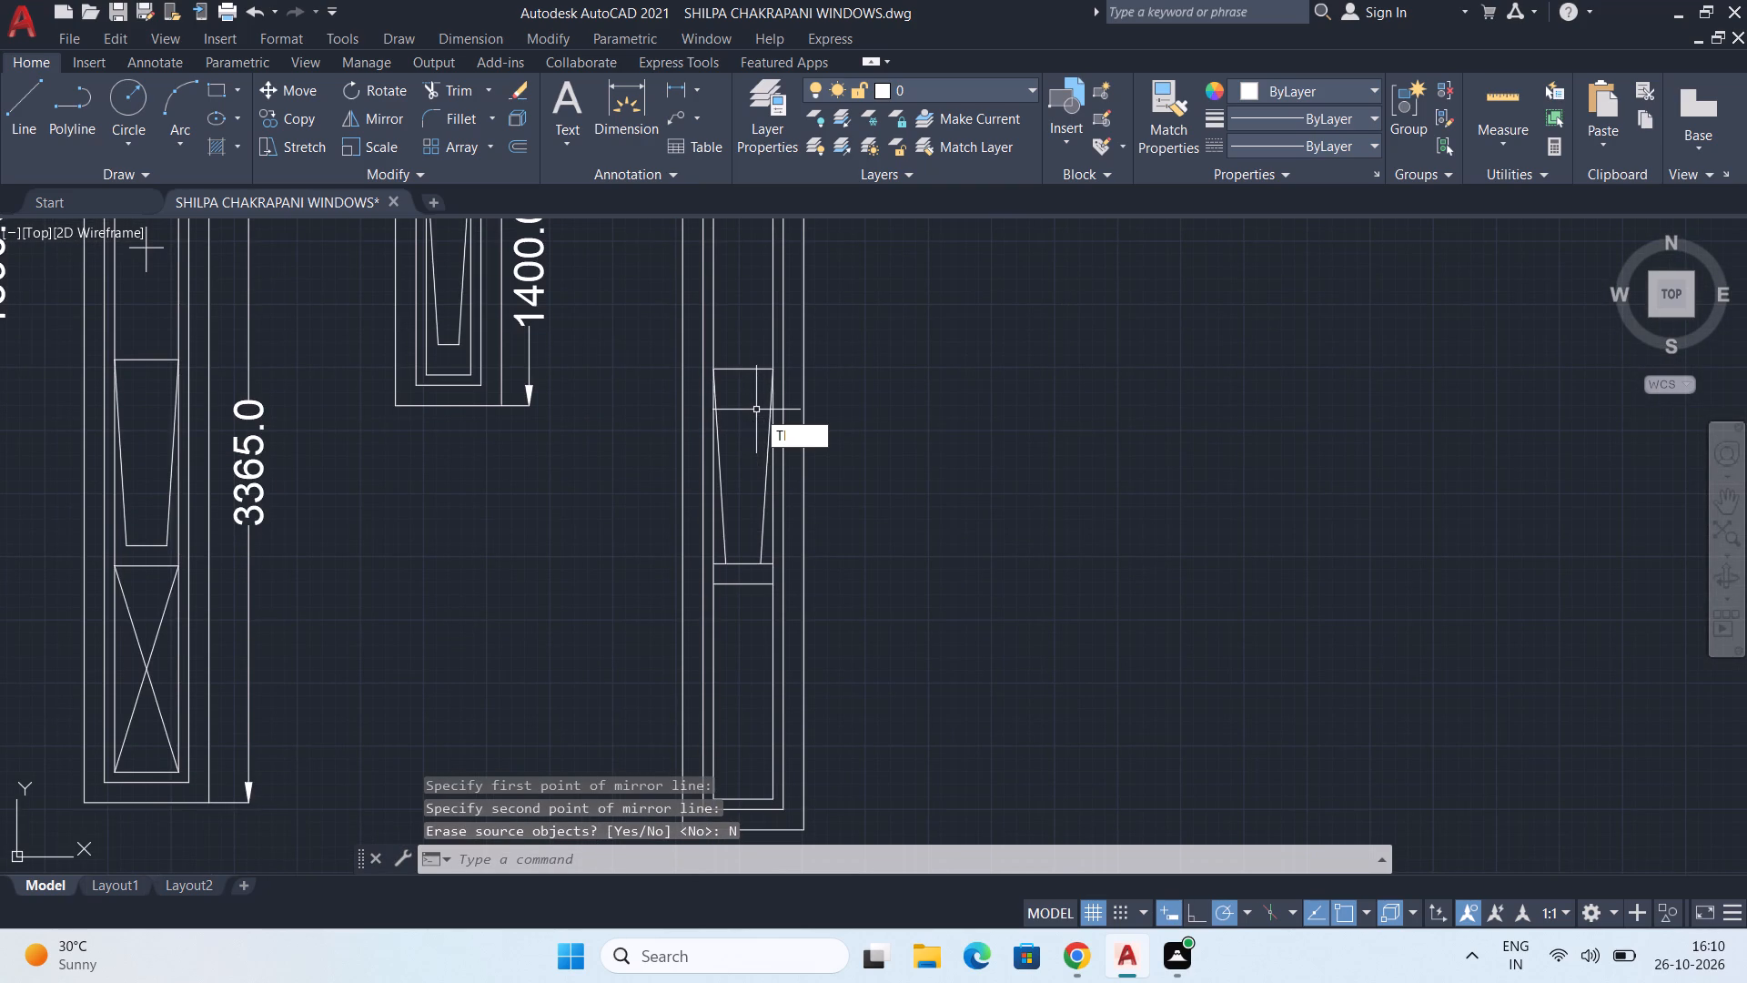
key("Return")
scroll(619, 645, "up", 3)
scroll(877, 429, "up", 2)
middle_click_drag(877, 427, 697, 586)
left_click(684, 452)
left_click(682, 580)
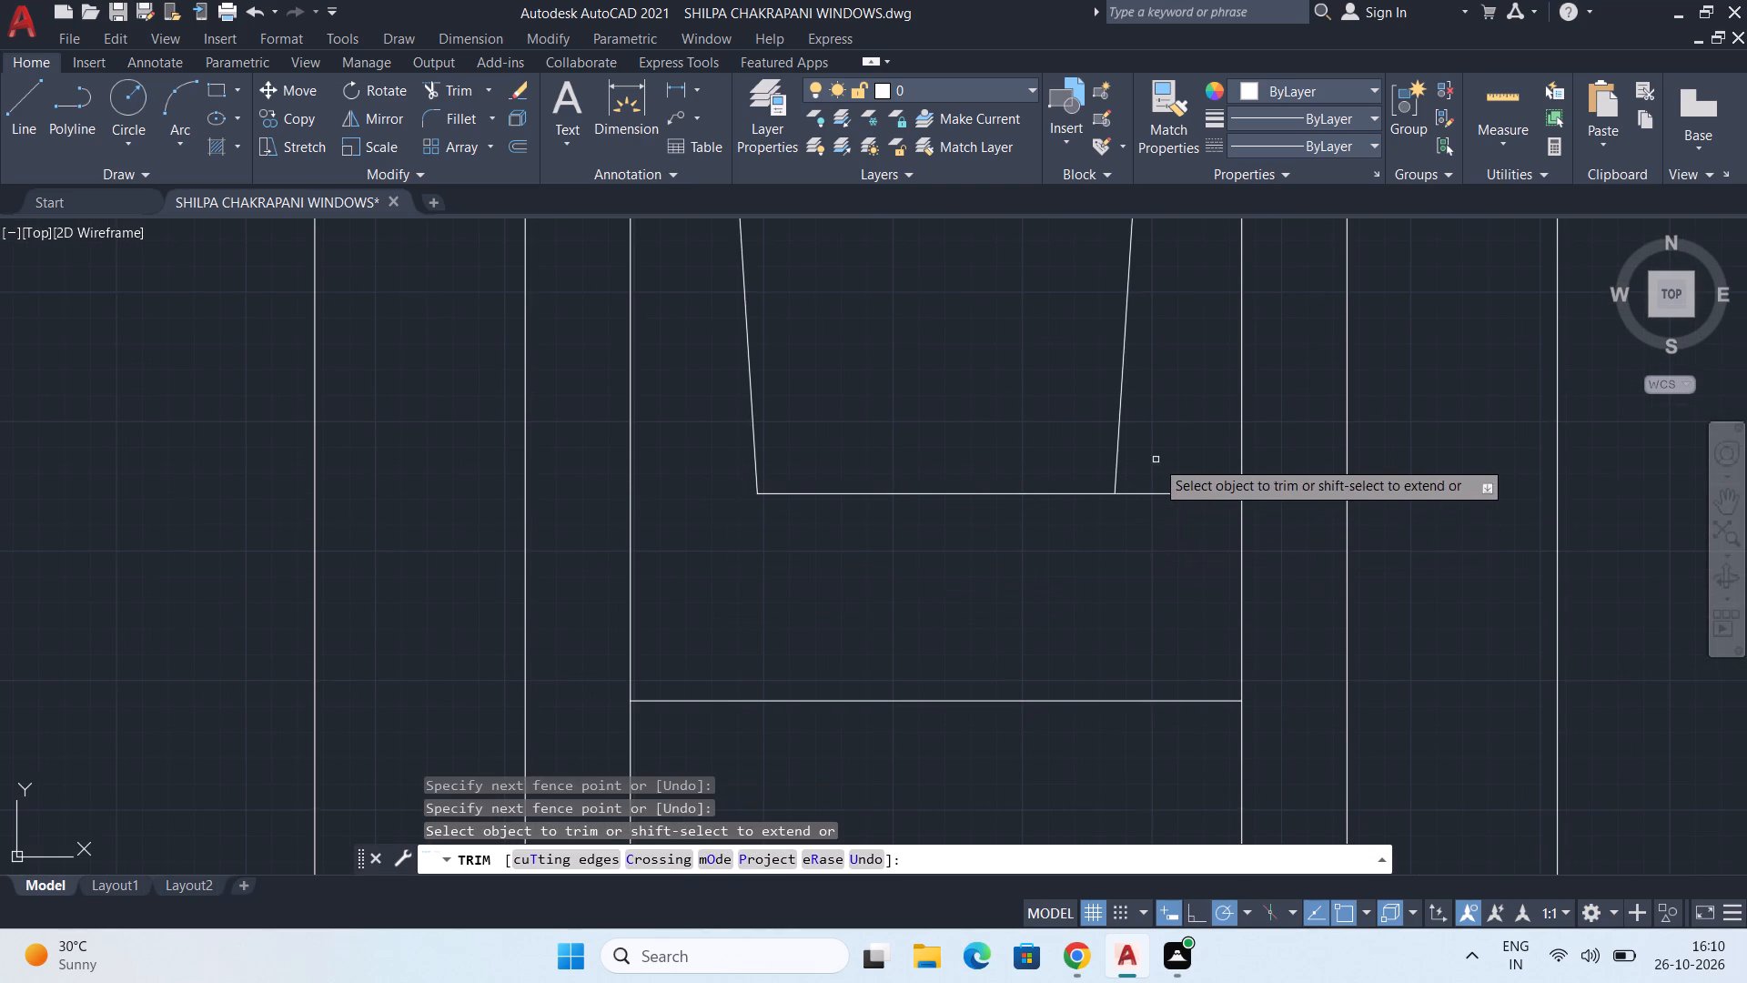
left_click(1157, 456)
left_click(1126, 595)
scroll(865, 578, "down", 5)
middle_click_drag(1005, 572, 997, 664)
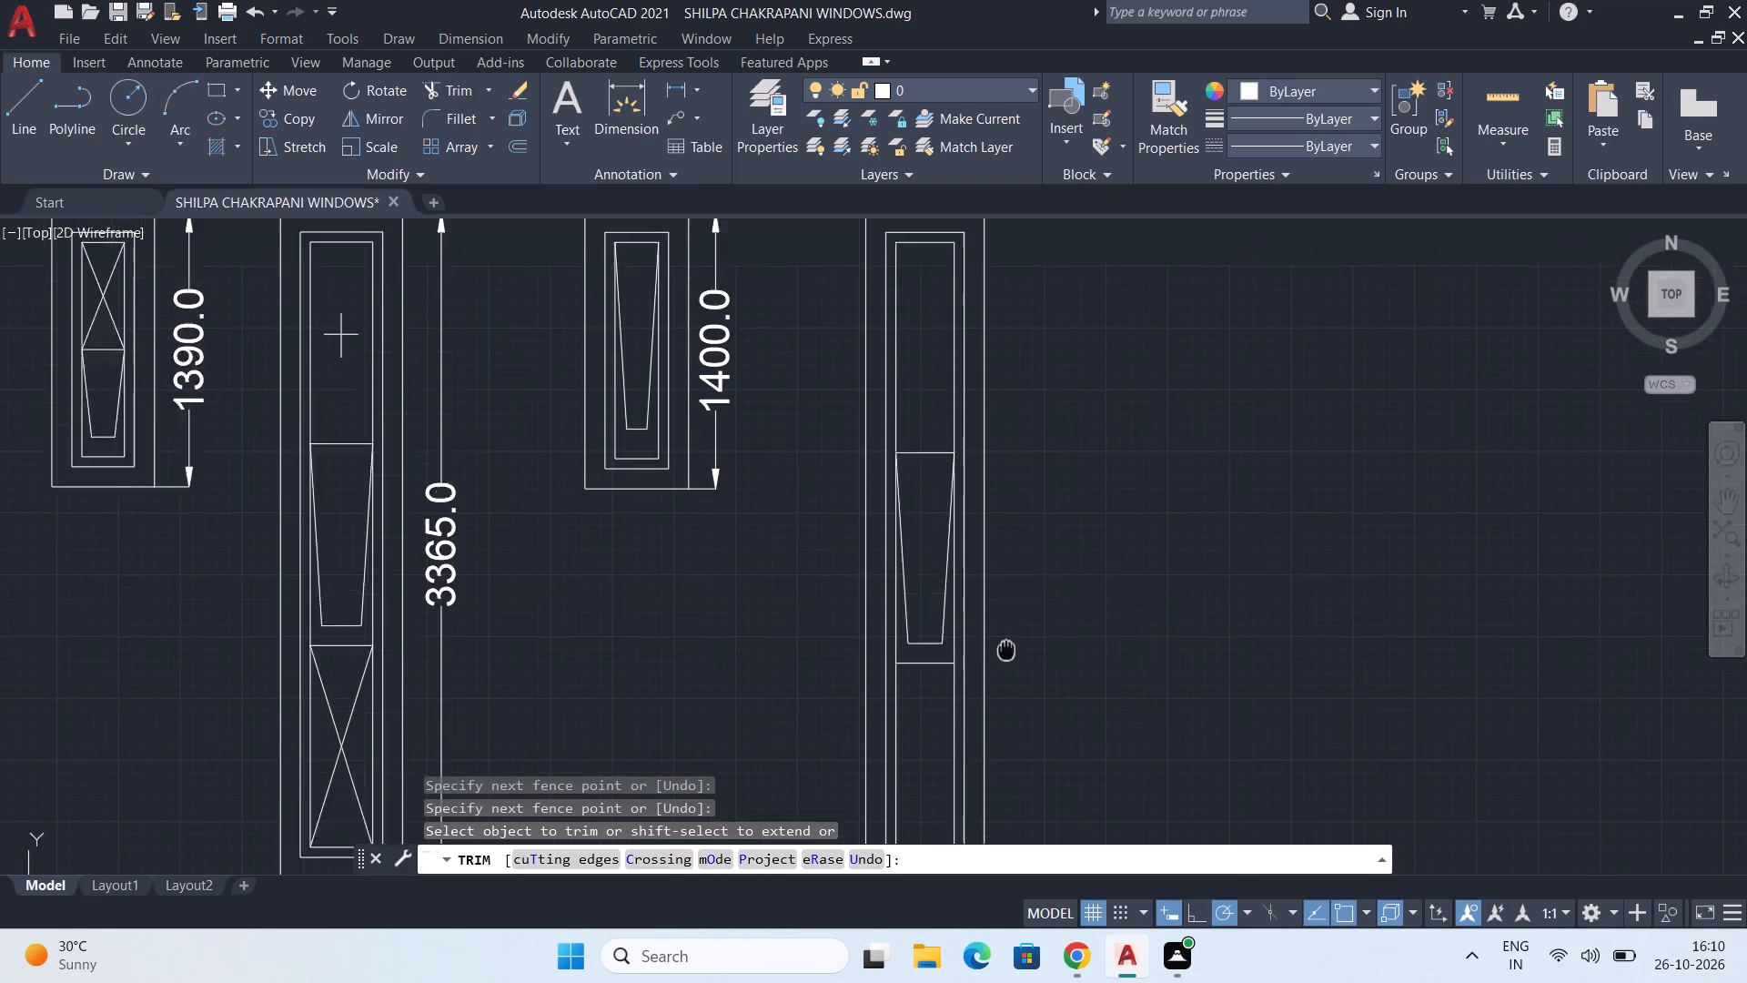
middle_click_drag(997, 664, 969, 689)
key("space")
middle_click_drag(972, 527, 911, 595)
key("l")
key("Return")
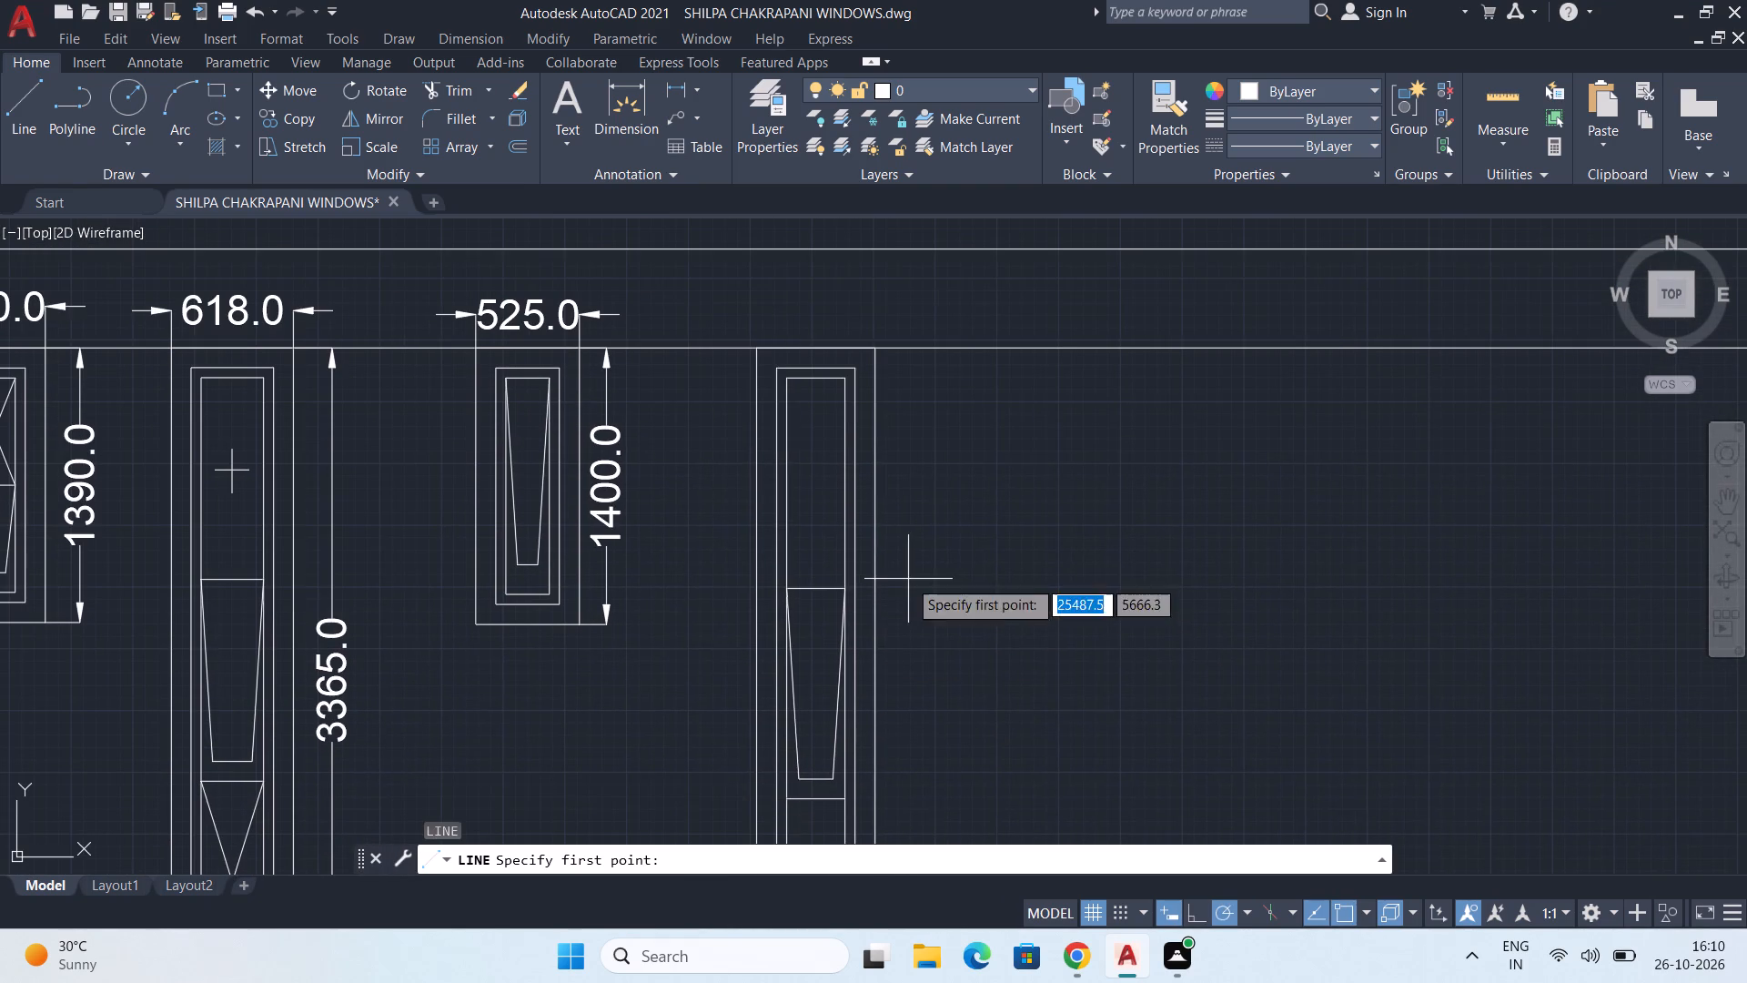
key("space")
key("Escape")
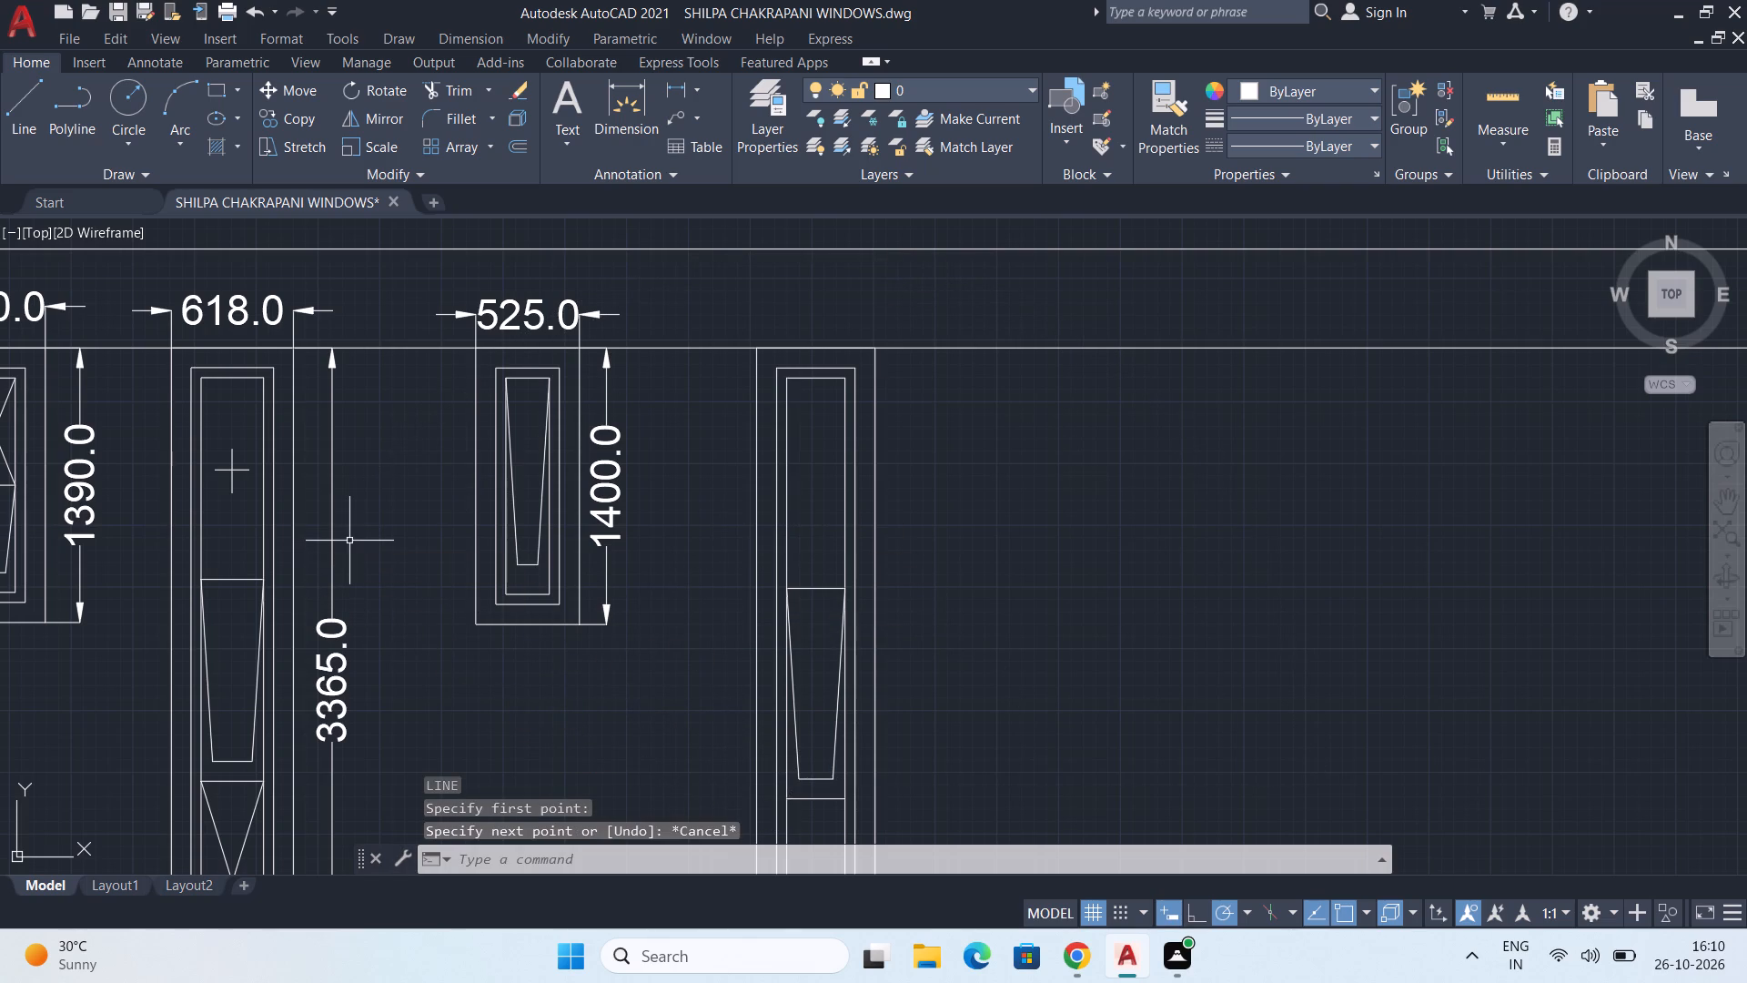
Copy the cross mark from the 618-wide window's upper pane to the centre of the 600-wide window's upper pane.
scroll(194, 497, "up", 4)
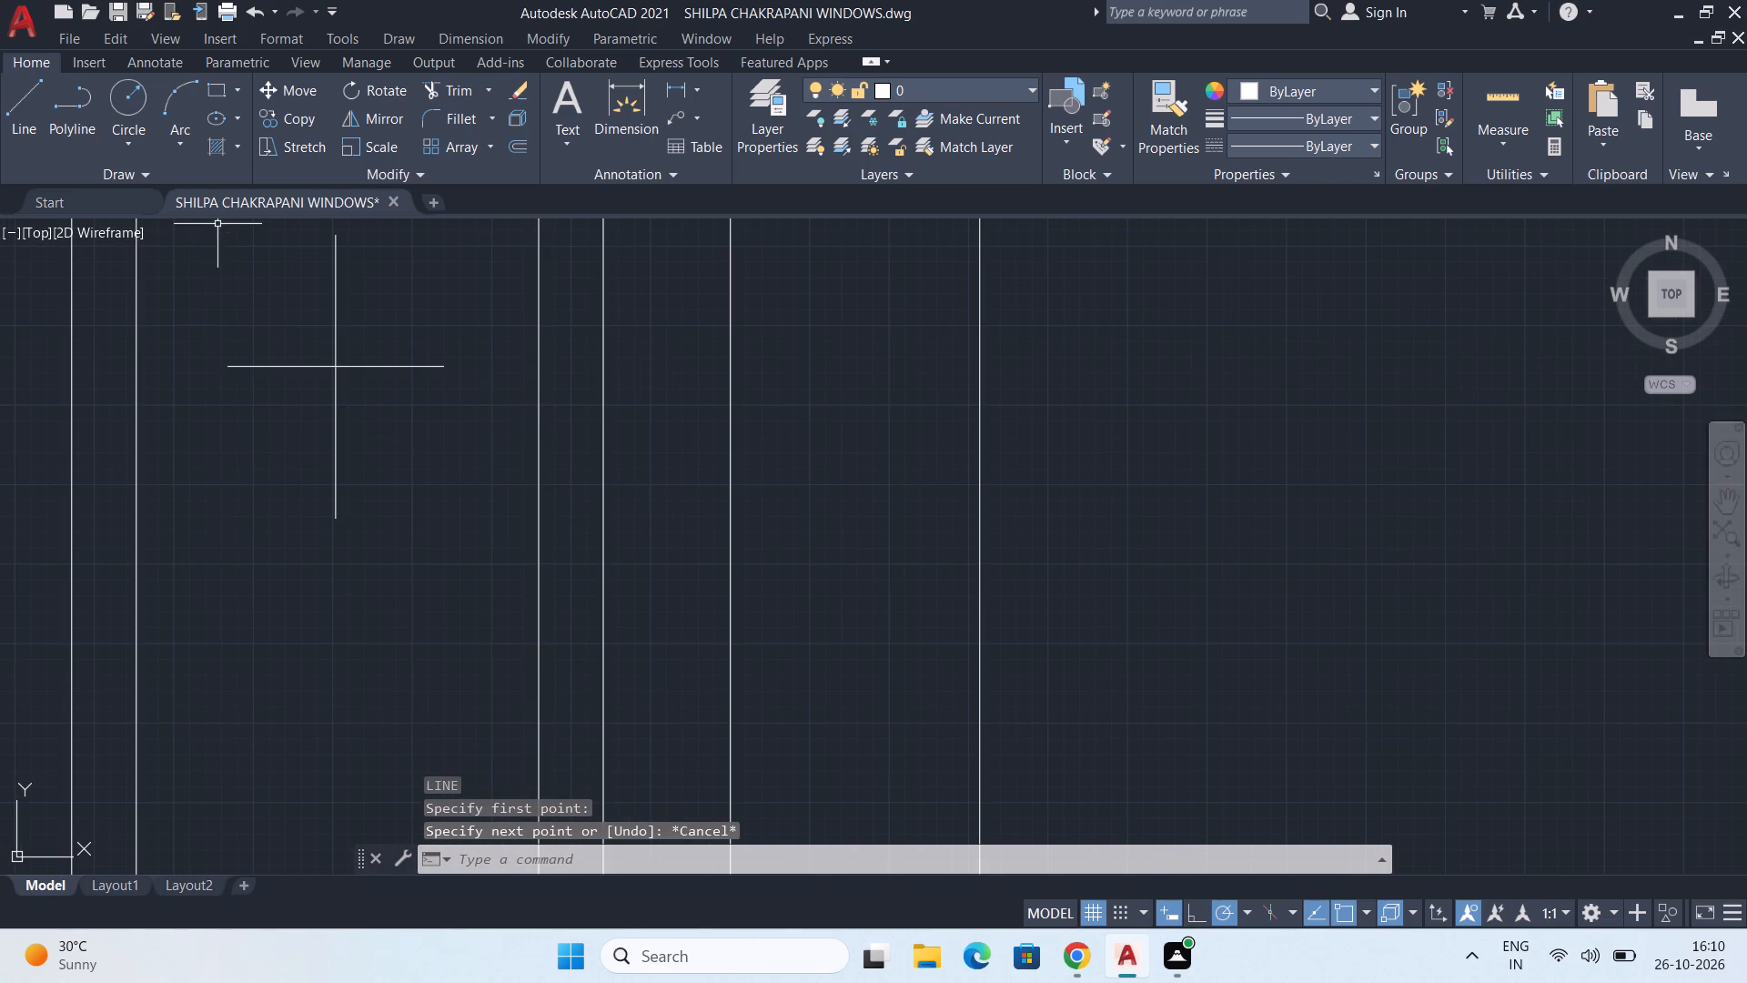
left_click(209, 216)
middle_click_drag(286, 442, 306, 576)
left_click_drag(215, 348, 223, 350)
middle_click_drag(450, 645, 446, 615)
left_click(489, 690)
key("c")
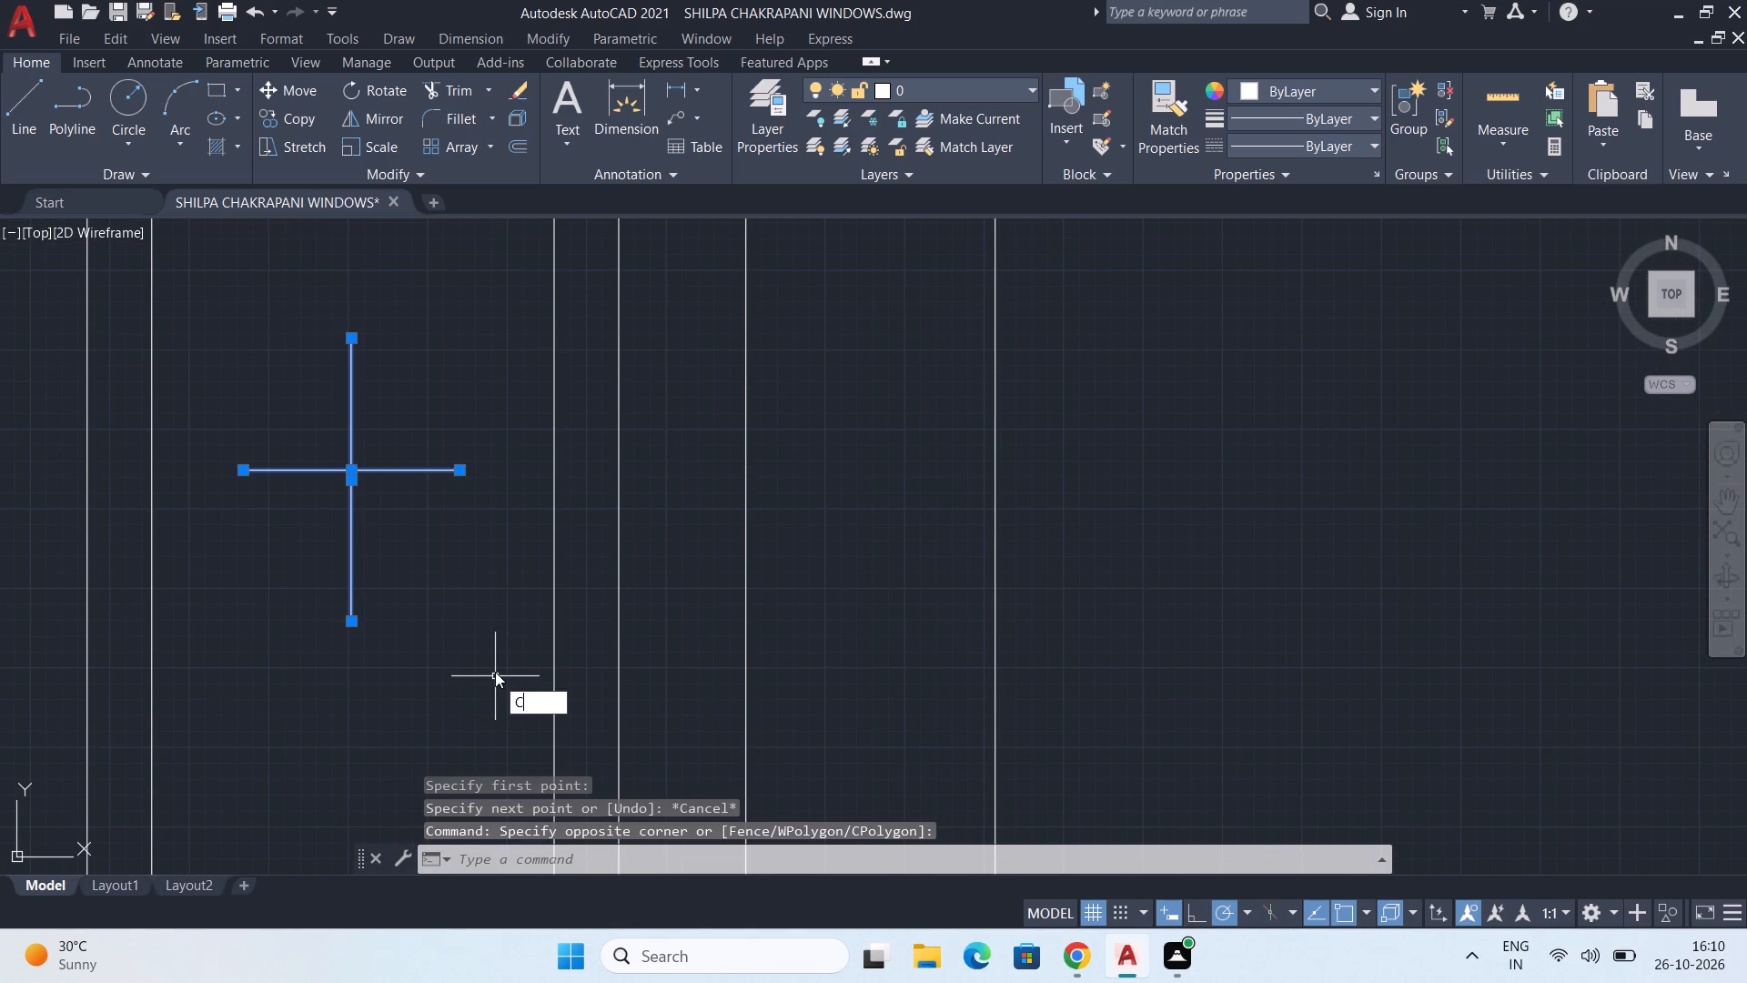
key("o")
key("Return")
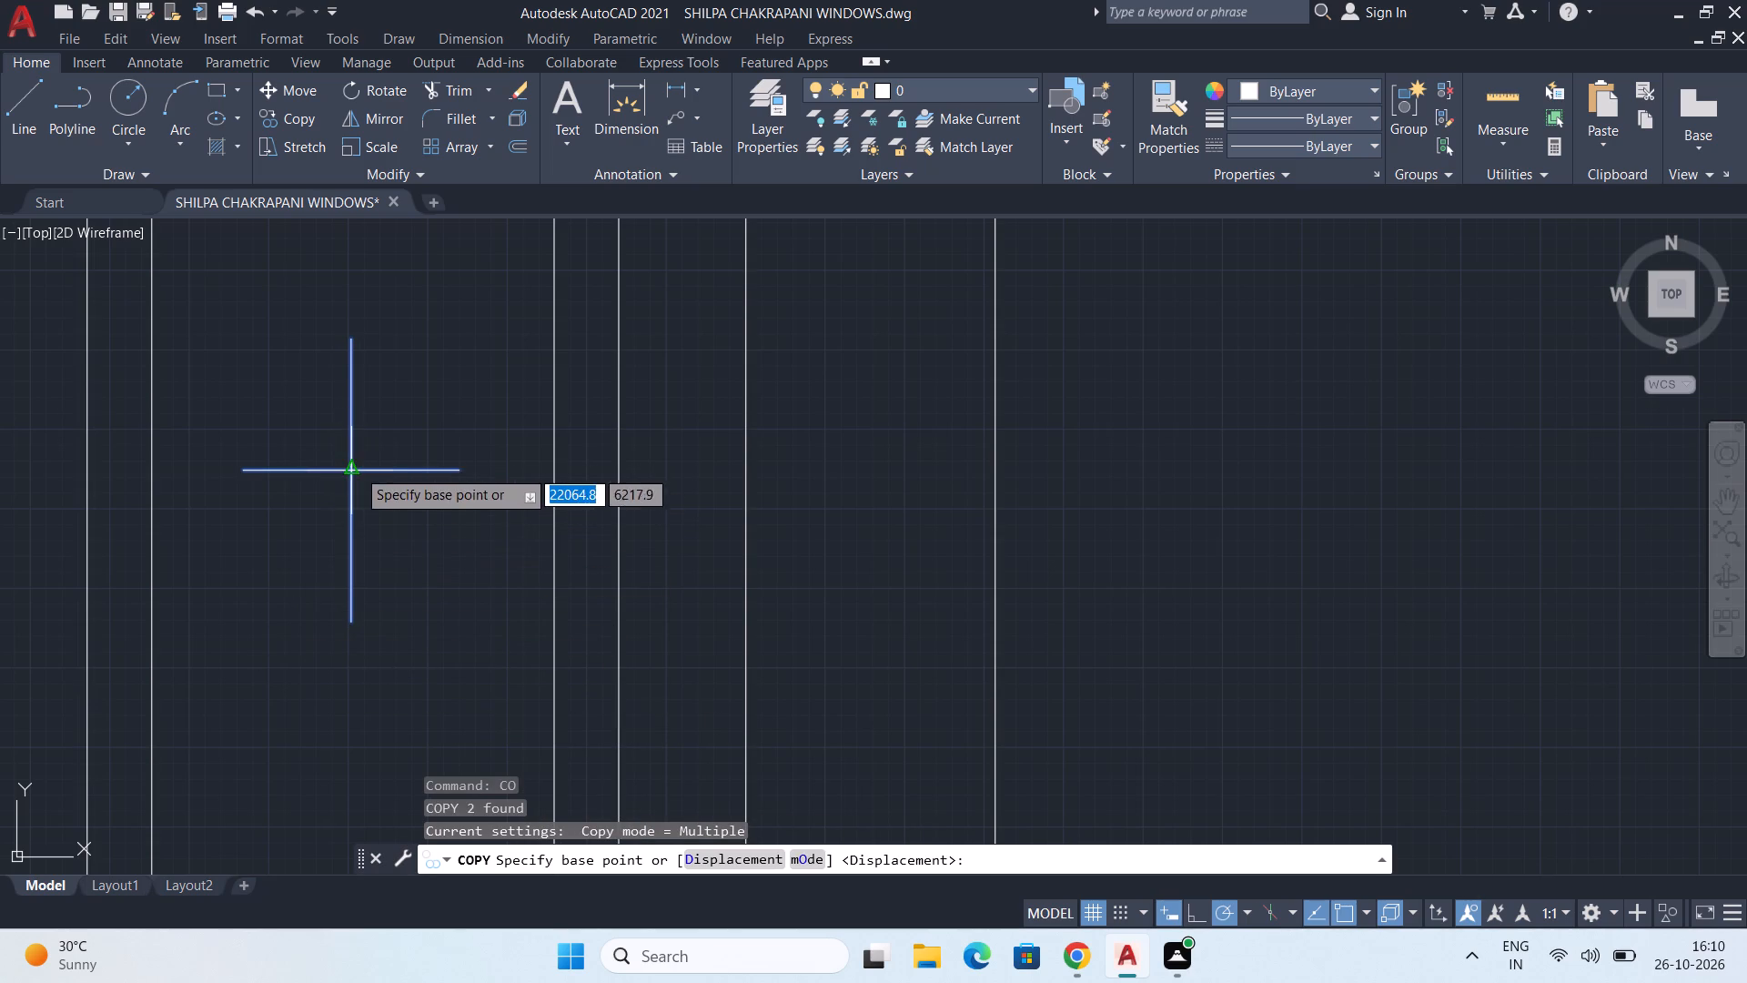
left_click(348, 472)
scroll(829, 470, "down", 2)
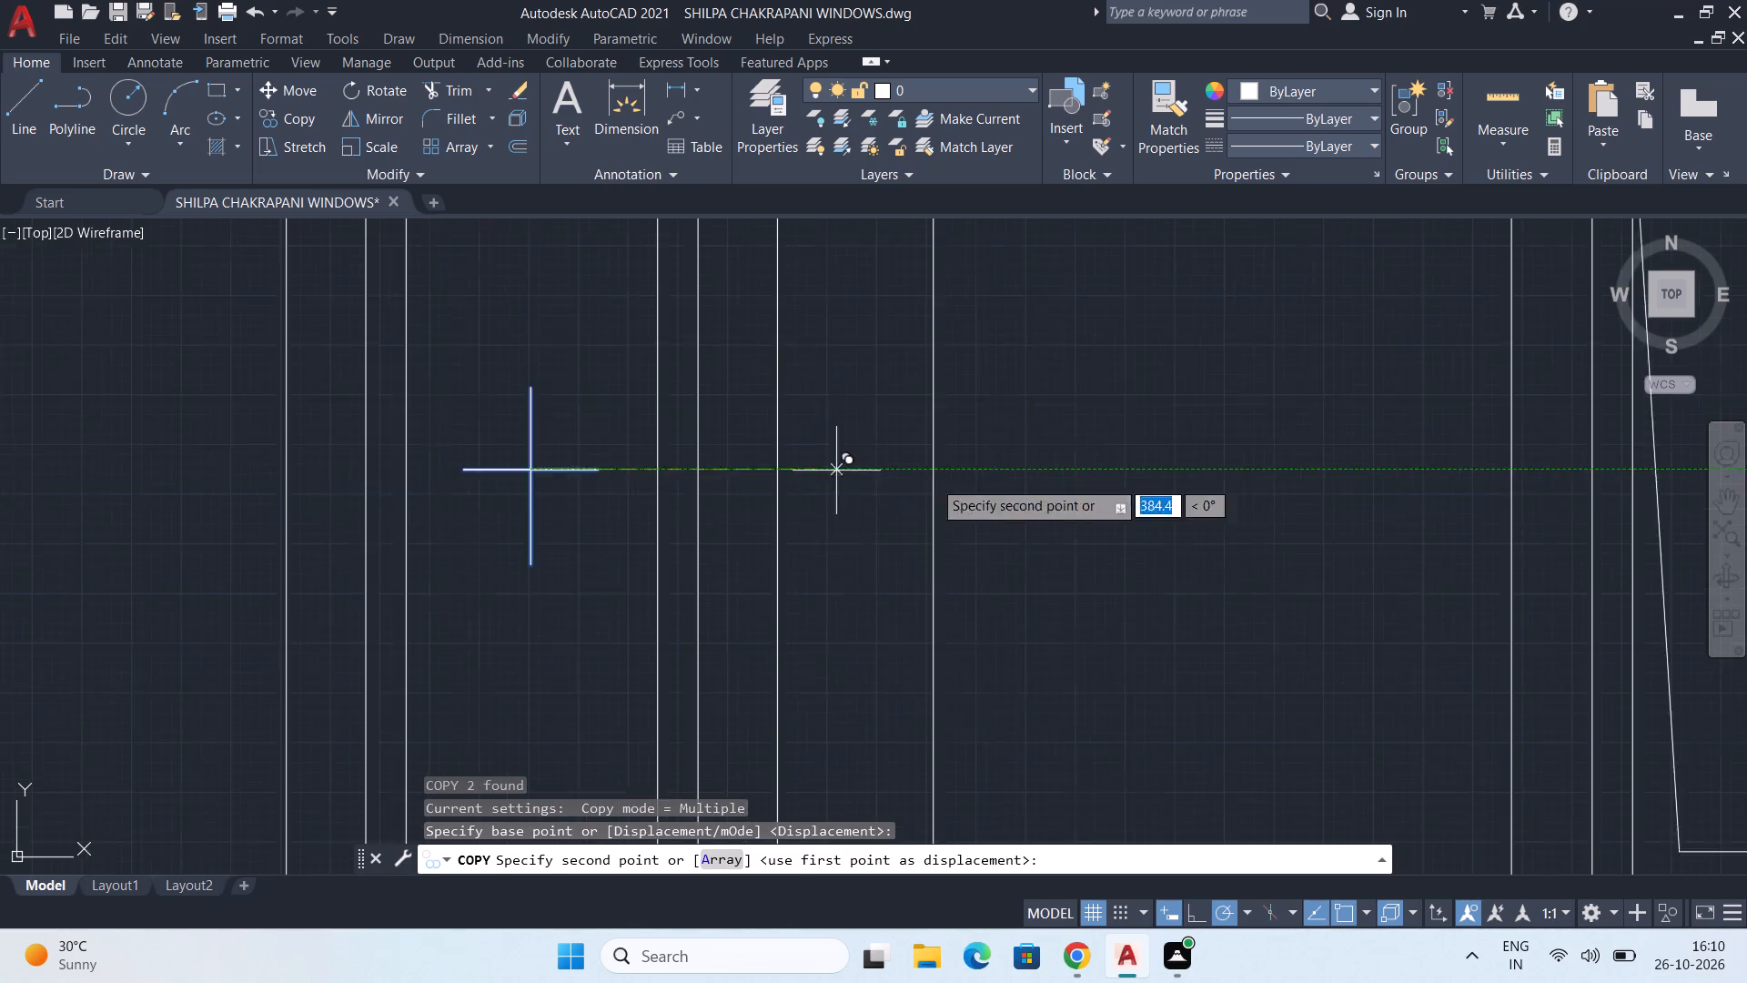
scroll(975, 483, "down", 1)
middle_click_drag(1130, 475, 340, 508)
scroll(881, 516, "up", 1)
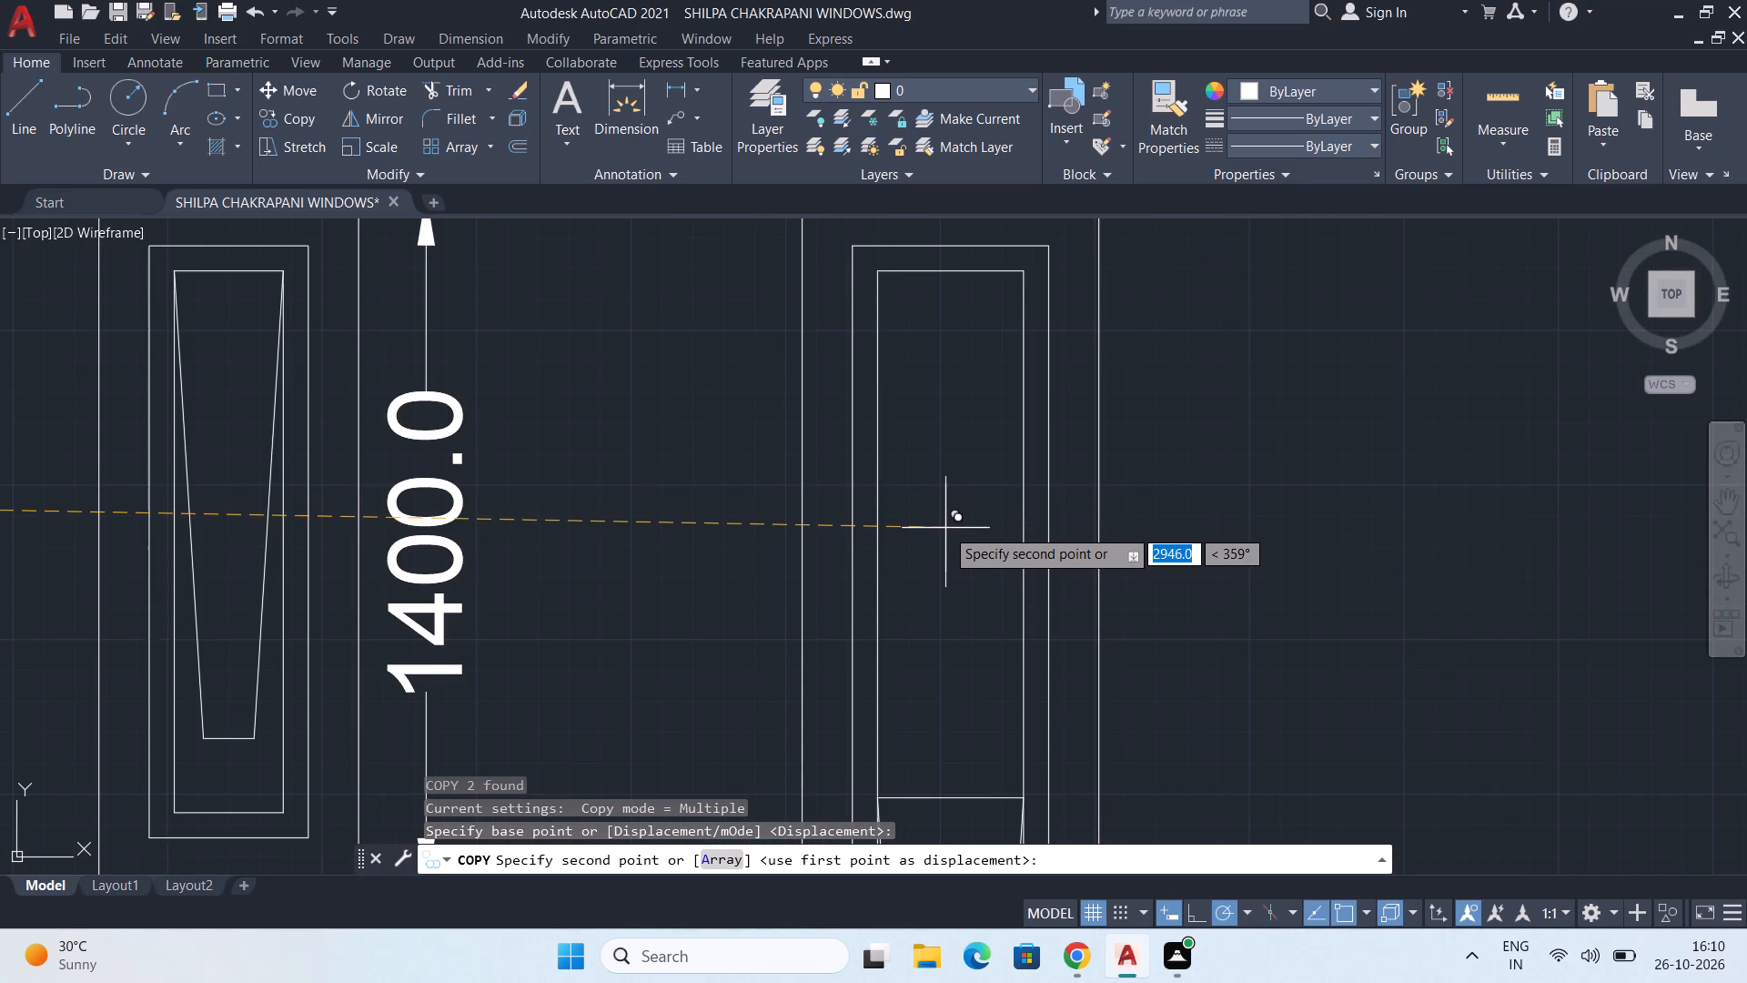
left_click(943, 528)
Place another copy of the cross mark at the centre of the 600-wide window's bottom pane.
scroll(989, 667, "down", 1)
middle_click_drag(986, 758, 966, 542)
scroll(964, 546, "down", 2)
middle_click_drag(978, 687, 995, 559)
scroll(964, 664, "up", 1)
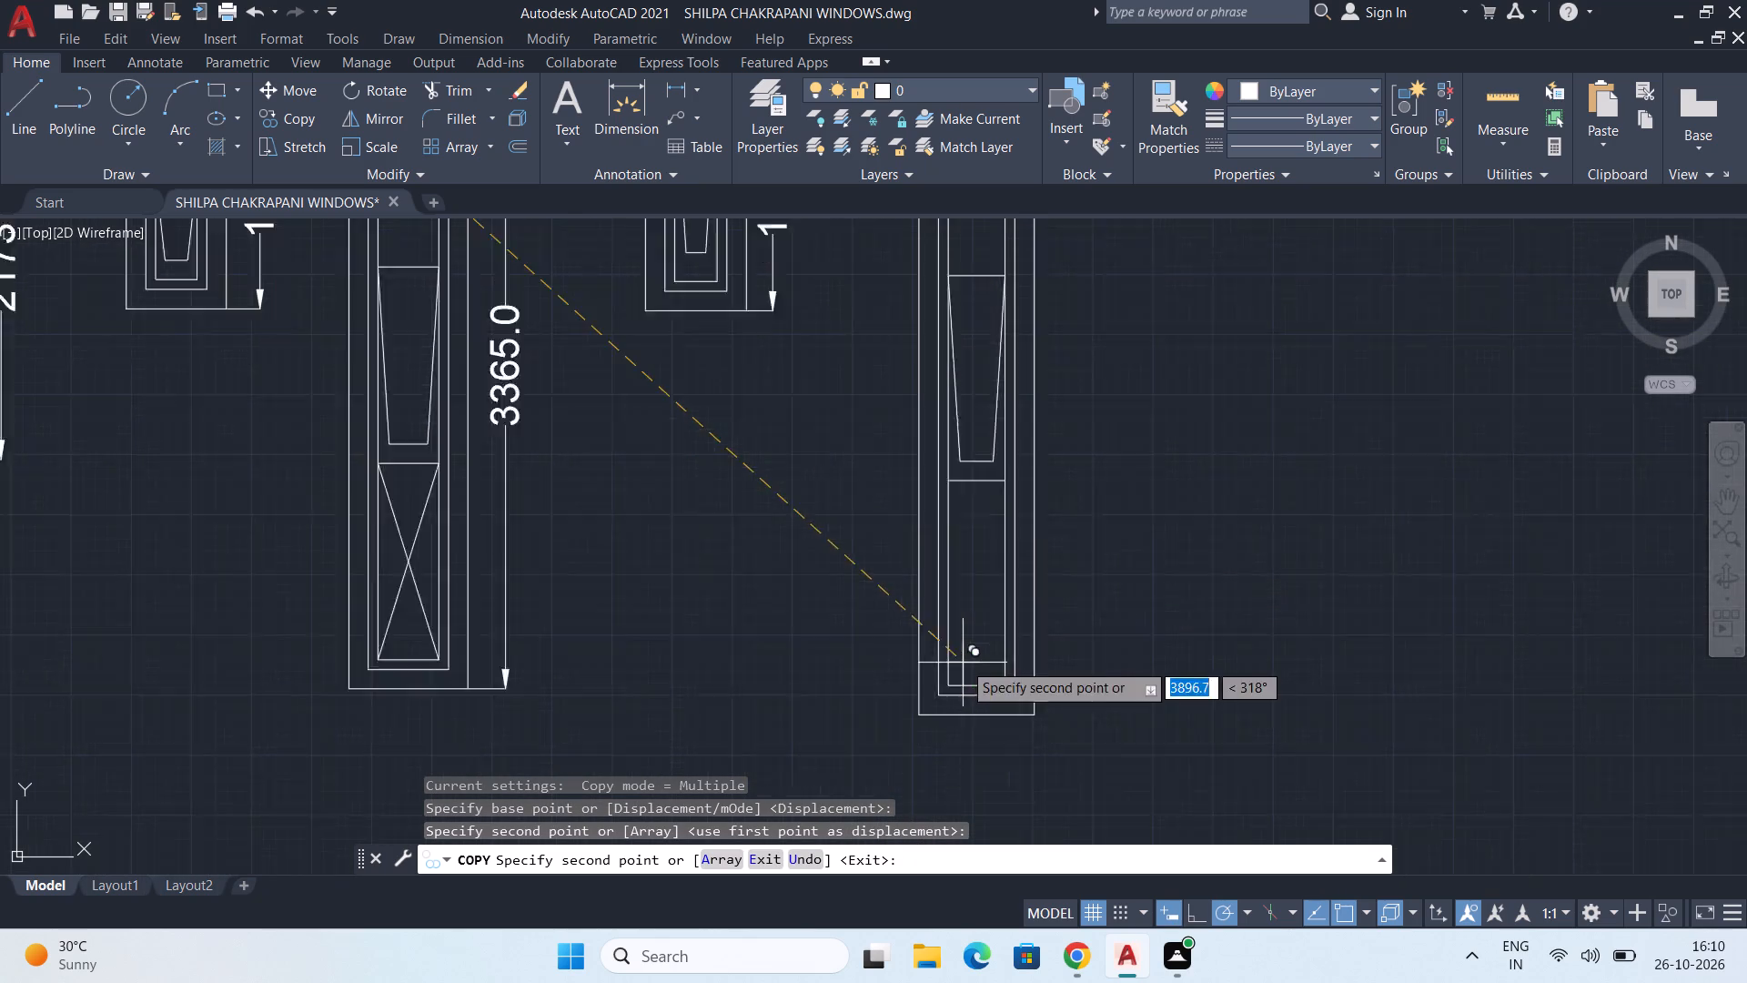
scroll(963, 662, "up", 1)
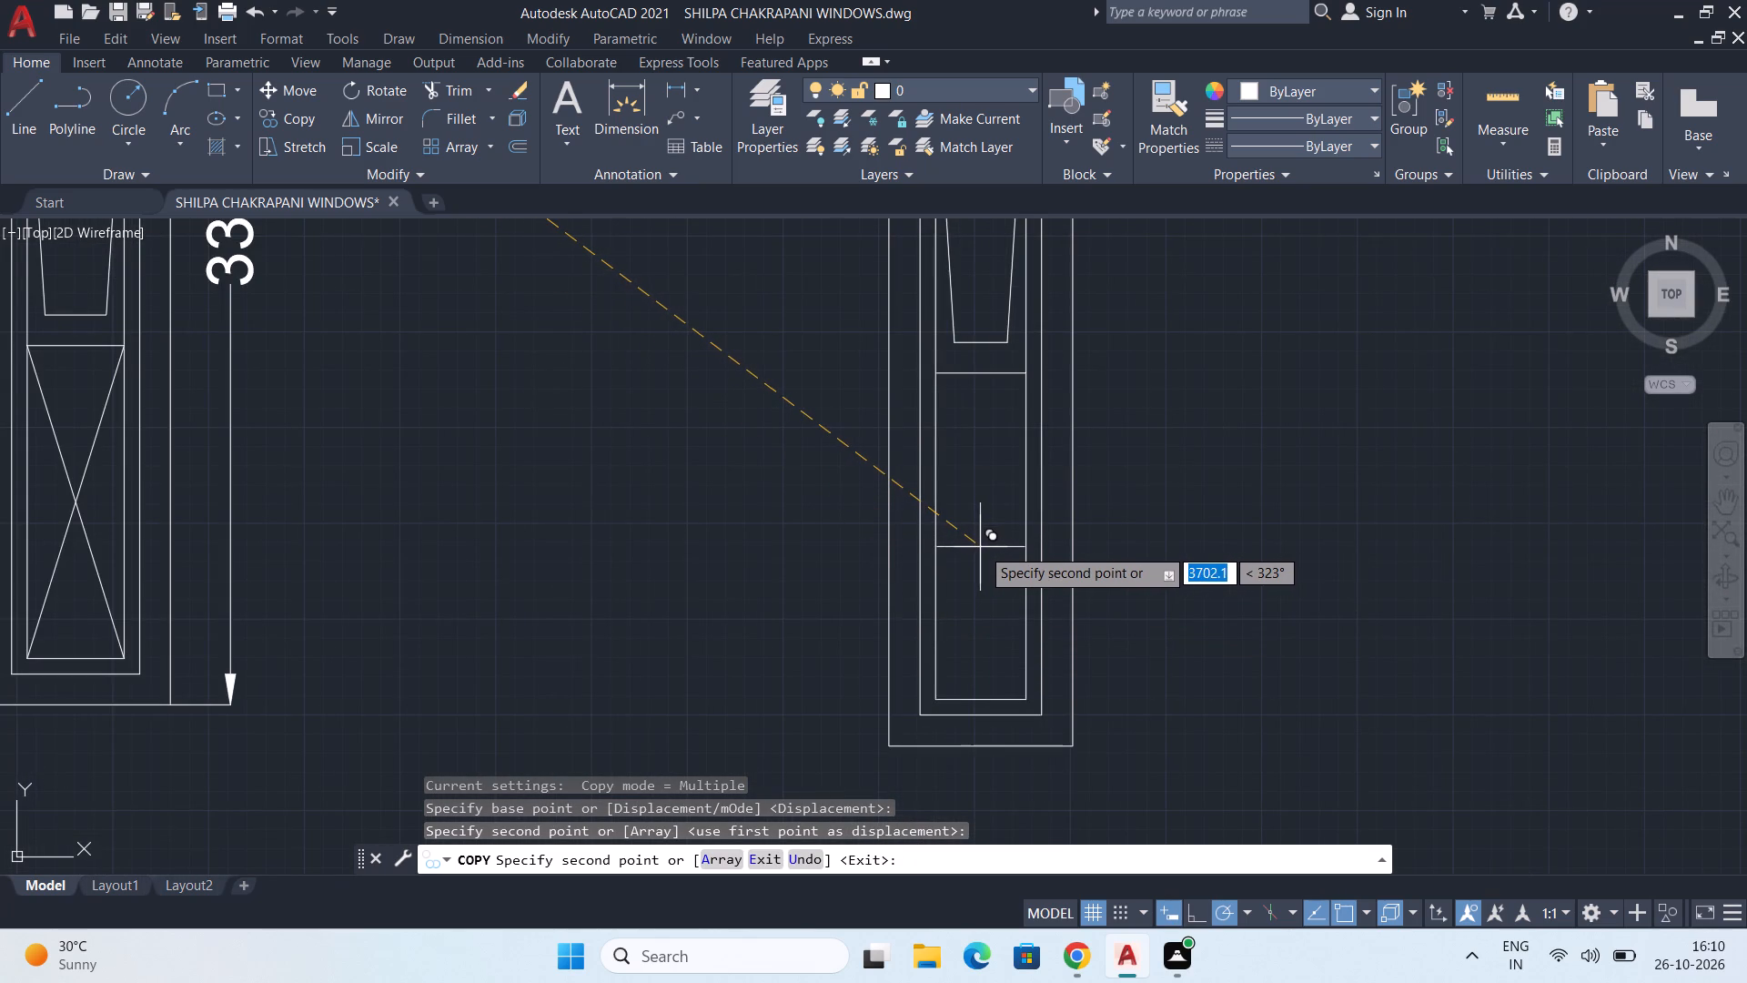
left_click(981, 547)
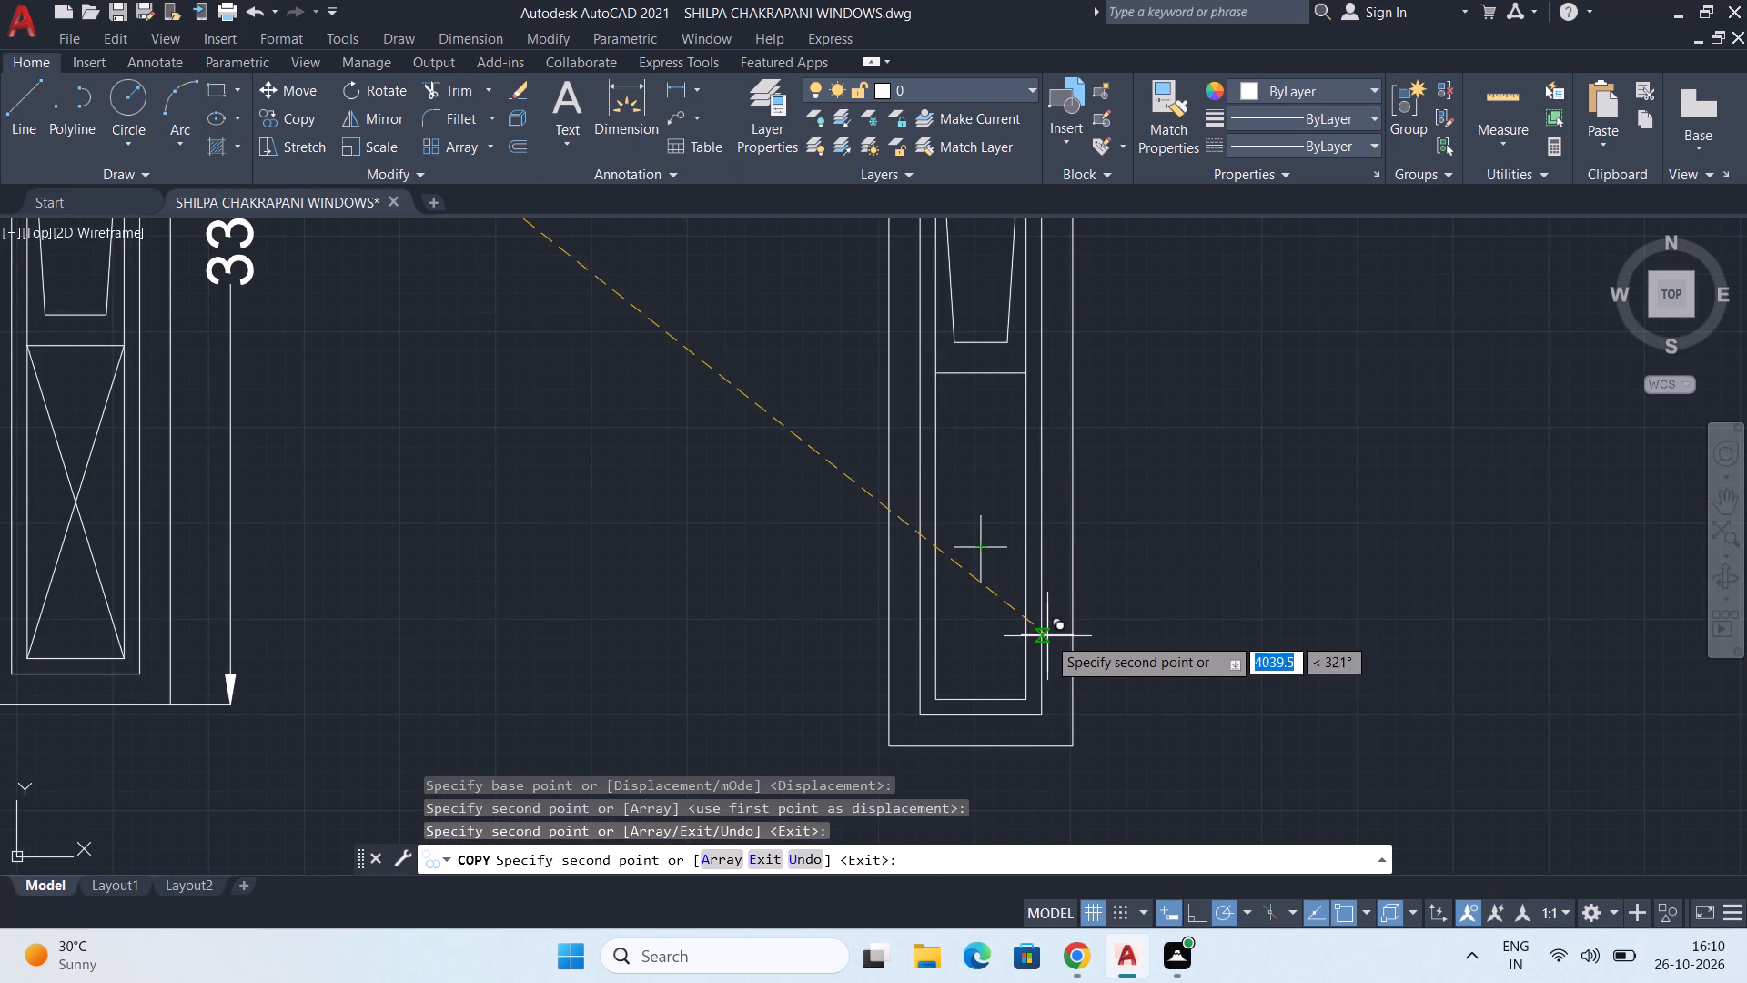
scroll(1081, 583, "down", 2)
middle_click_drag(1082, 583, 1070, 637)
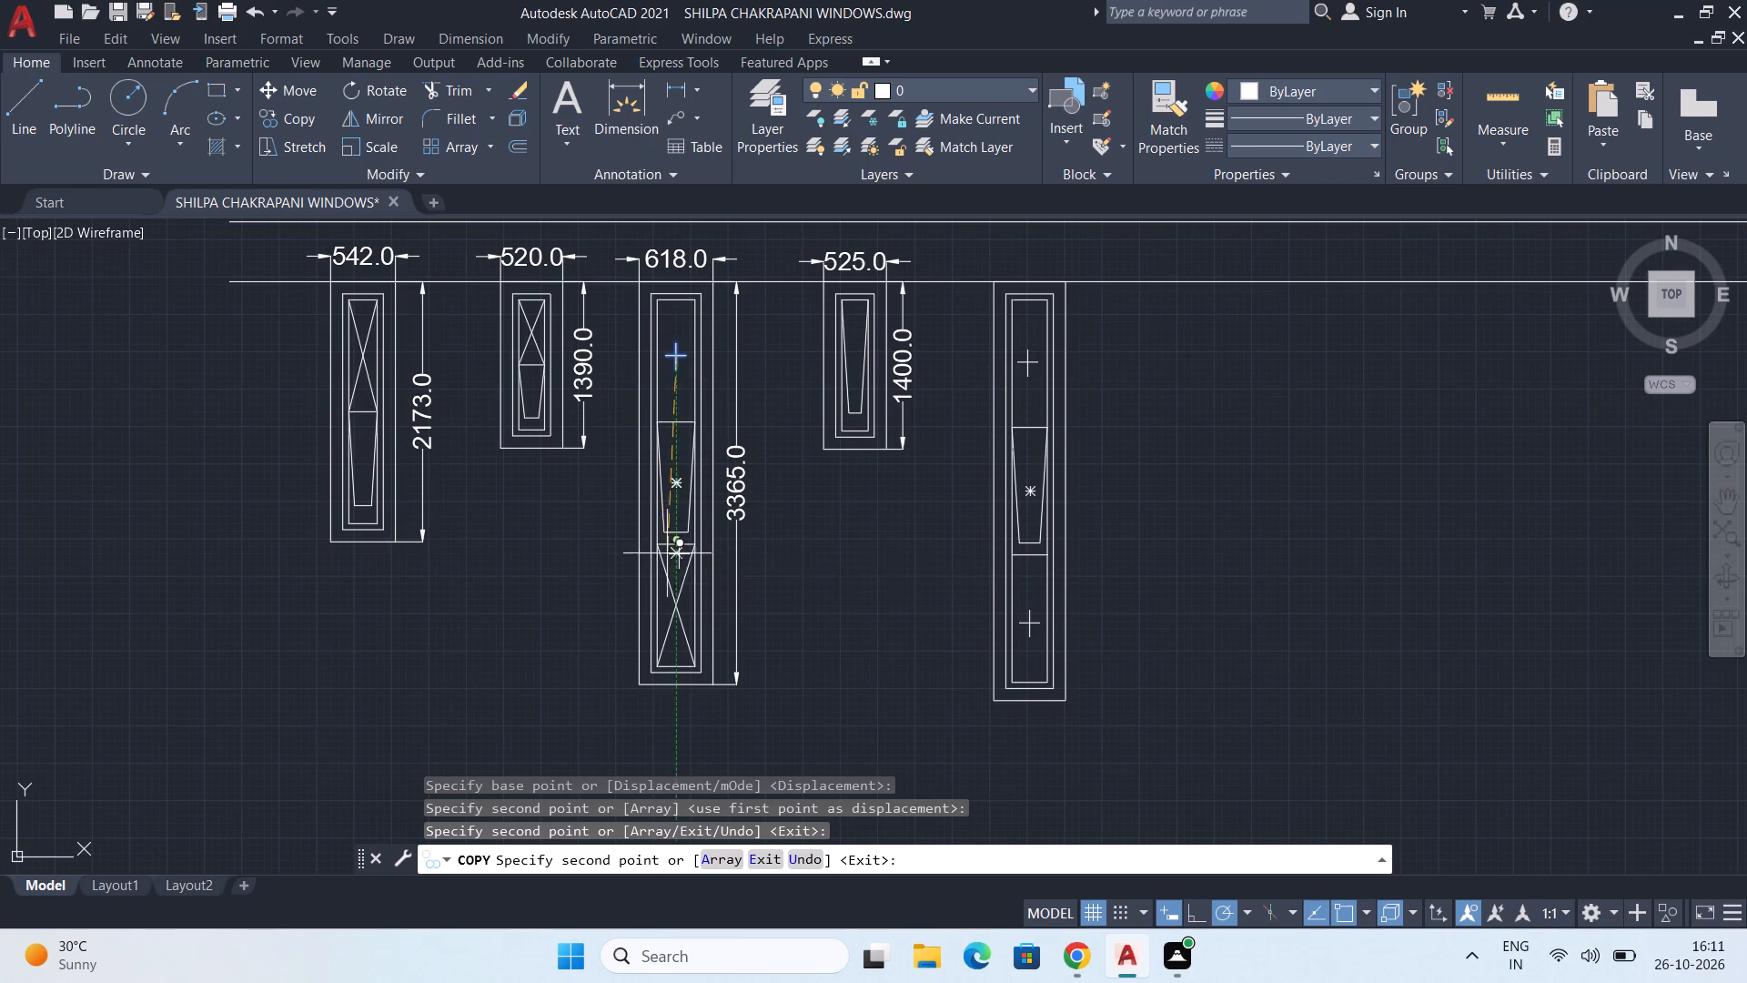
key("Escape")
Add a linear width dimension above the fifth window in the row, level with the neighbouring width dimensions.
scroll(549, 508, "down", 1)
middle_click_drag(655, 532, 614, 543)
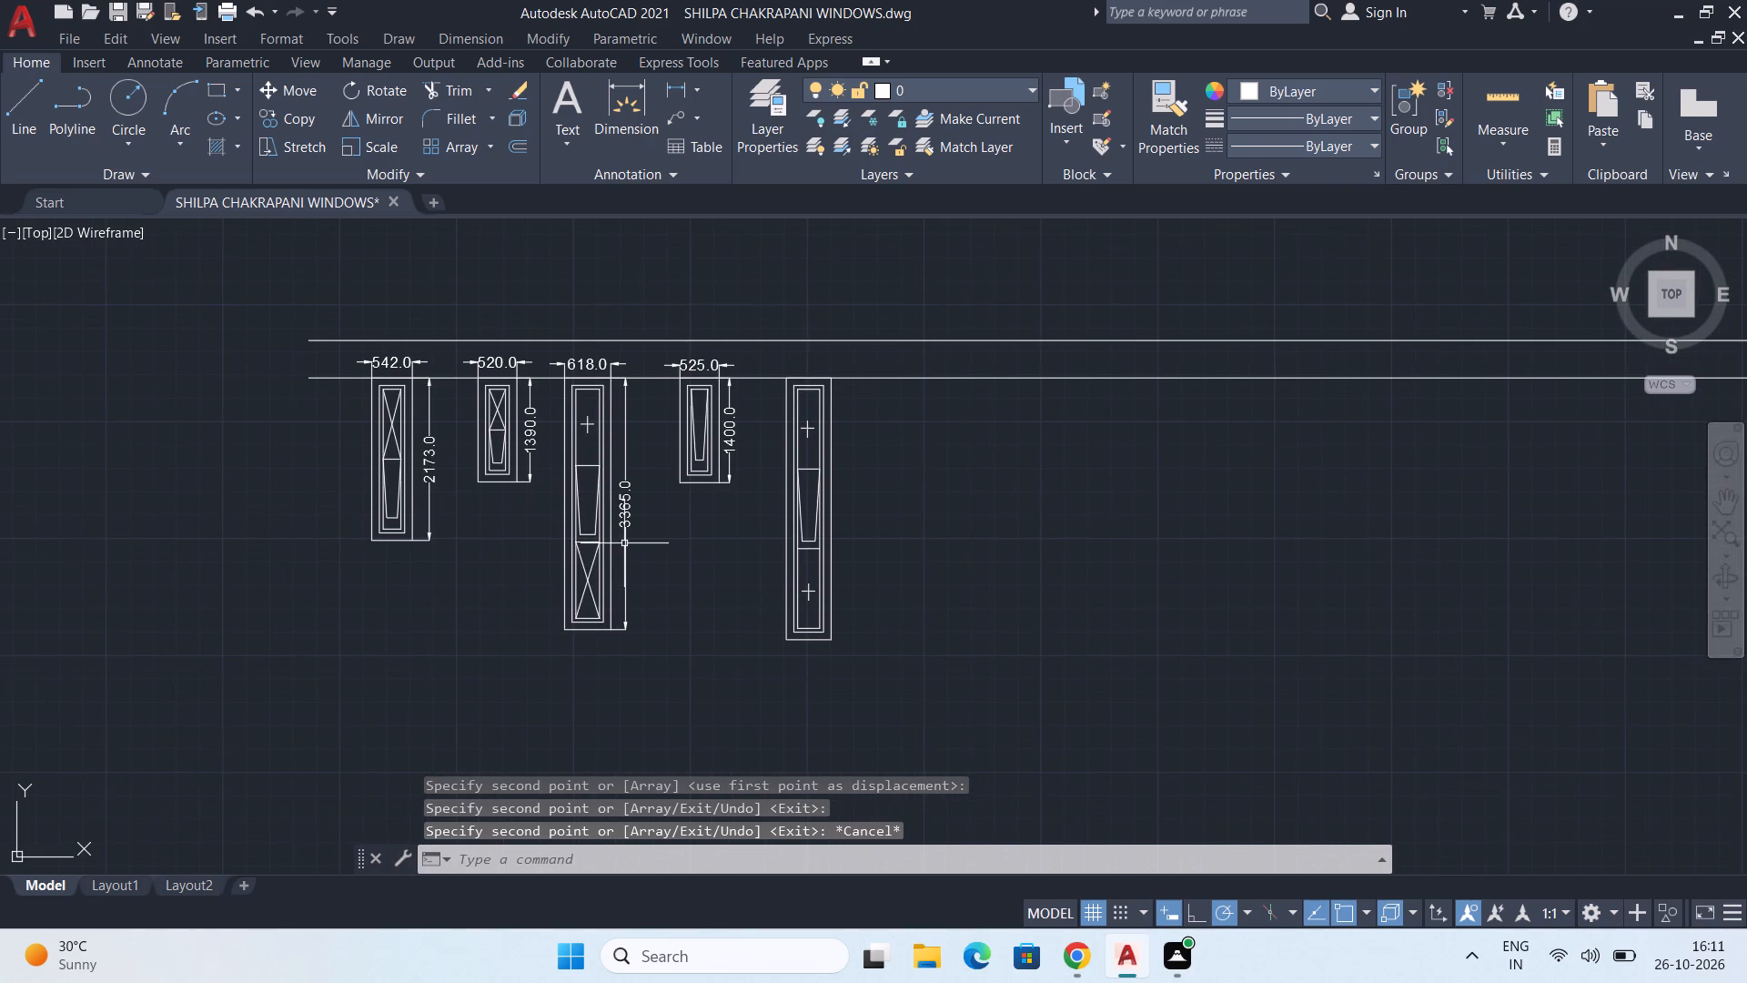
middle_click_drag(618, 544, 621, 601)
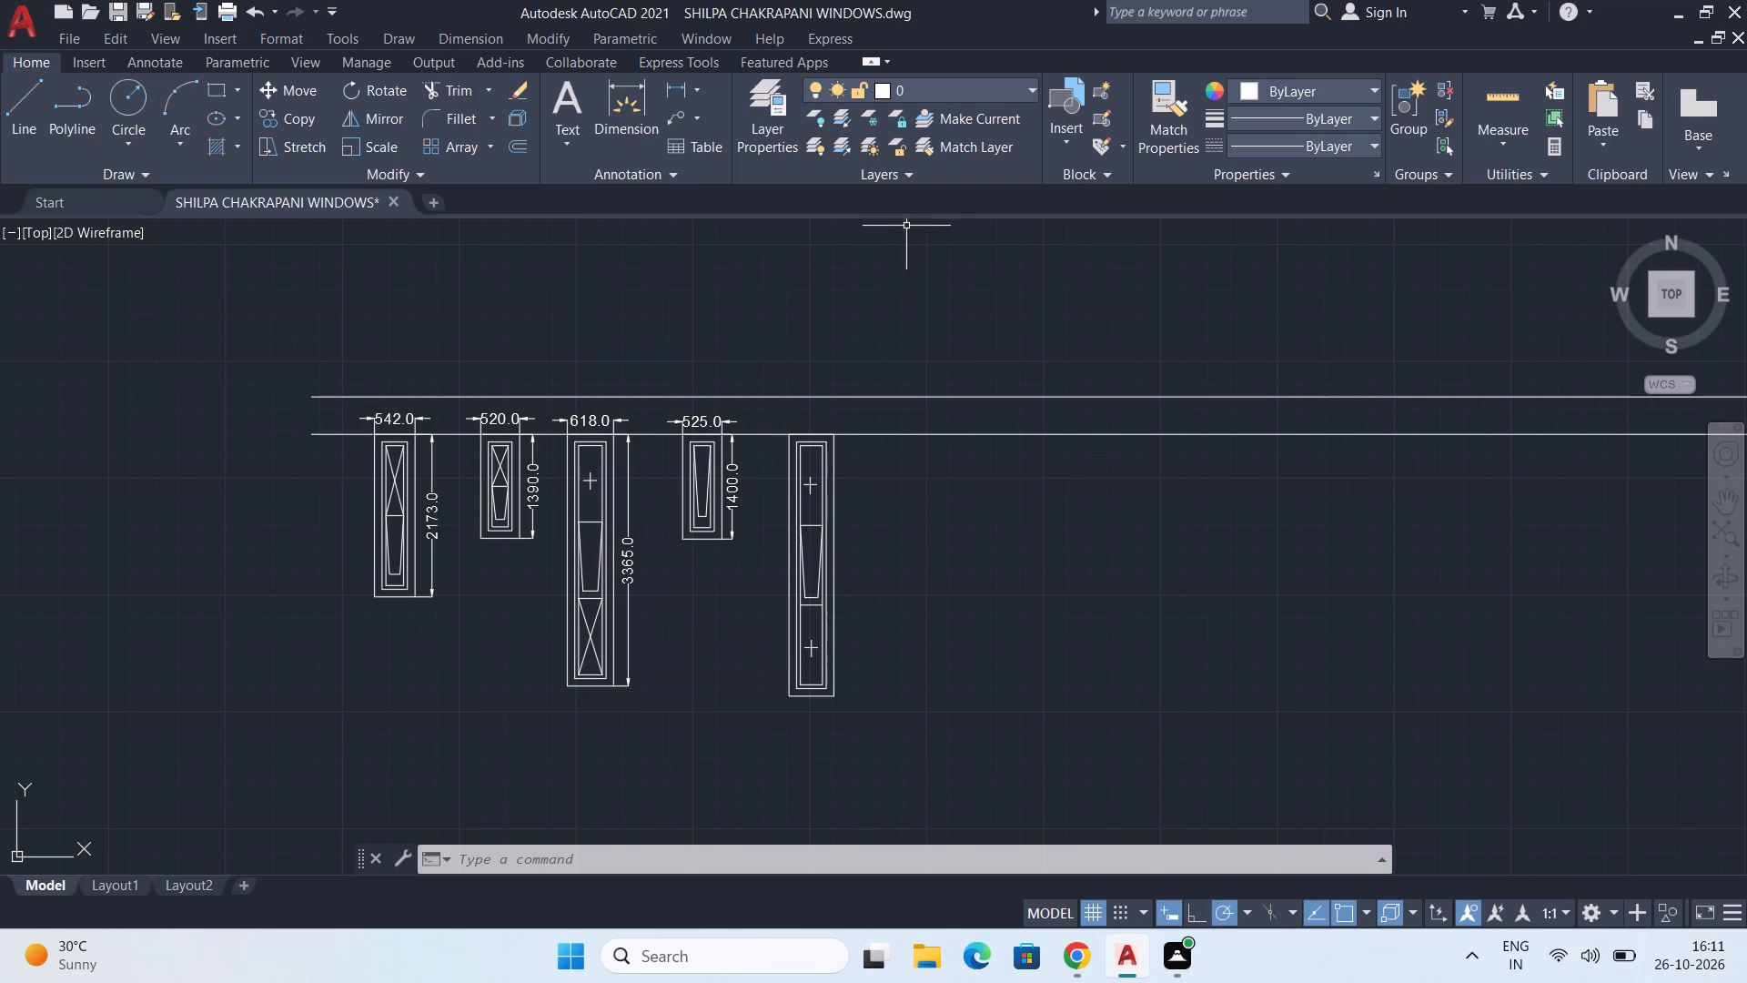
left_click(676, 94)
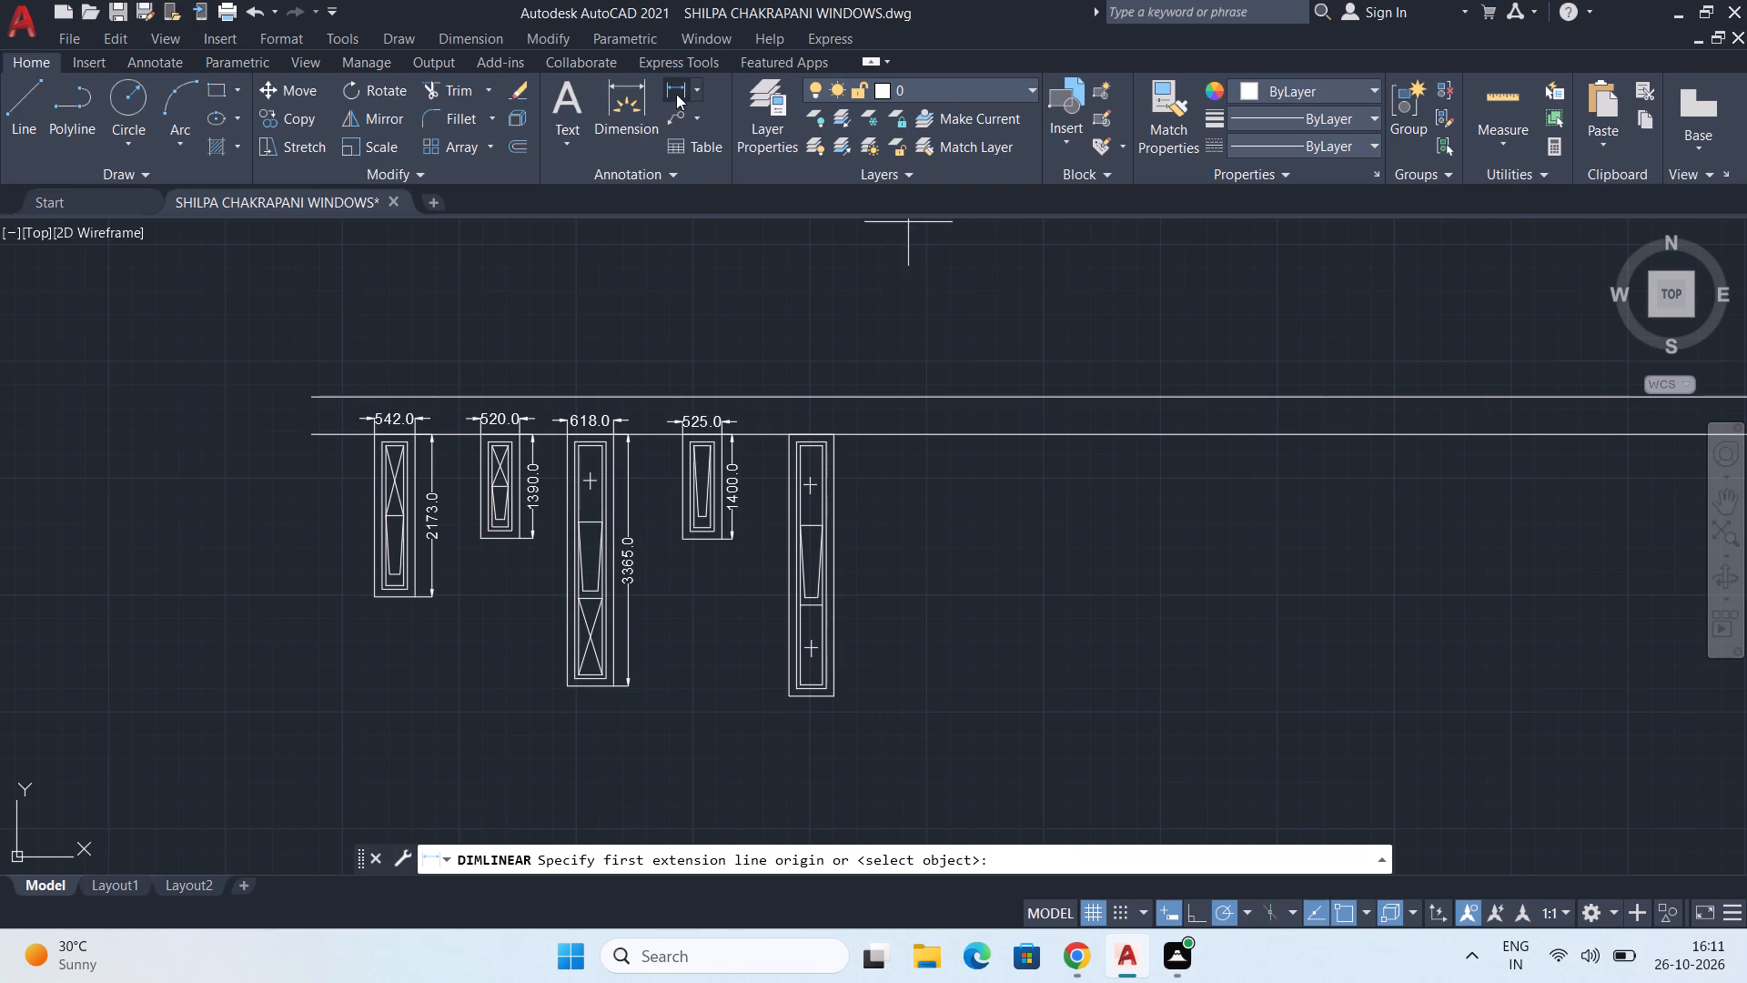
scroll(786, 473, "up", 3)
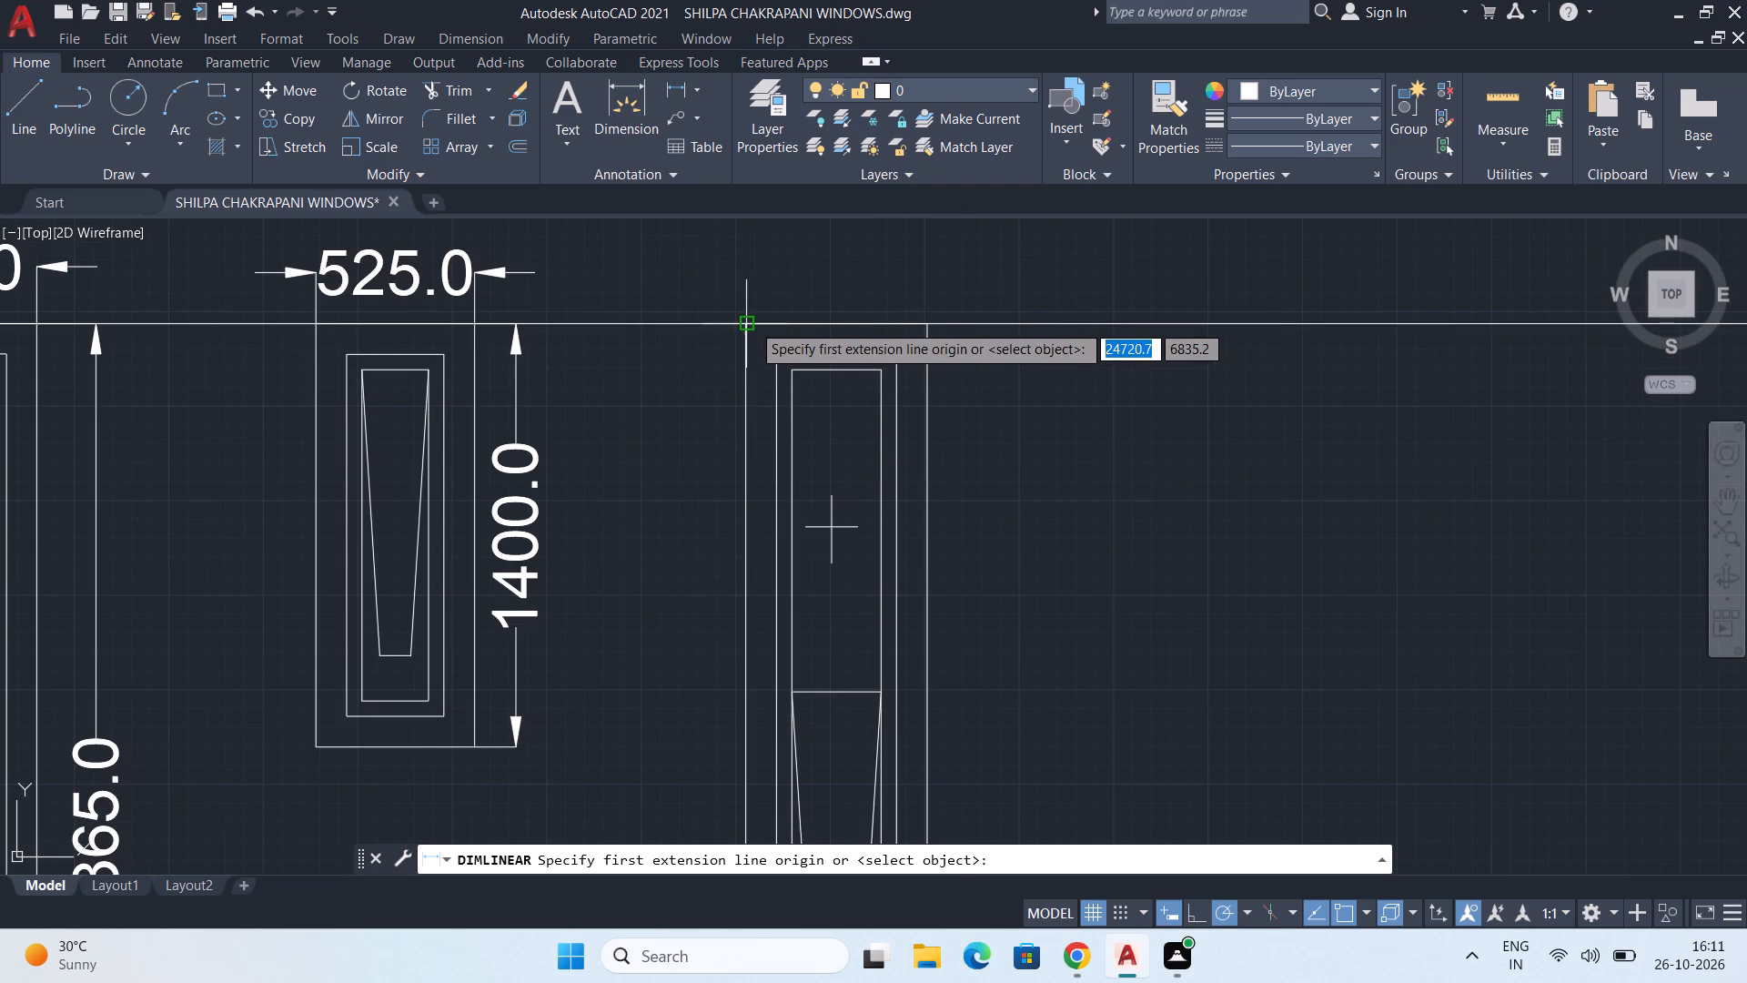
left_click(744, 323)
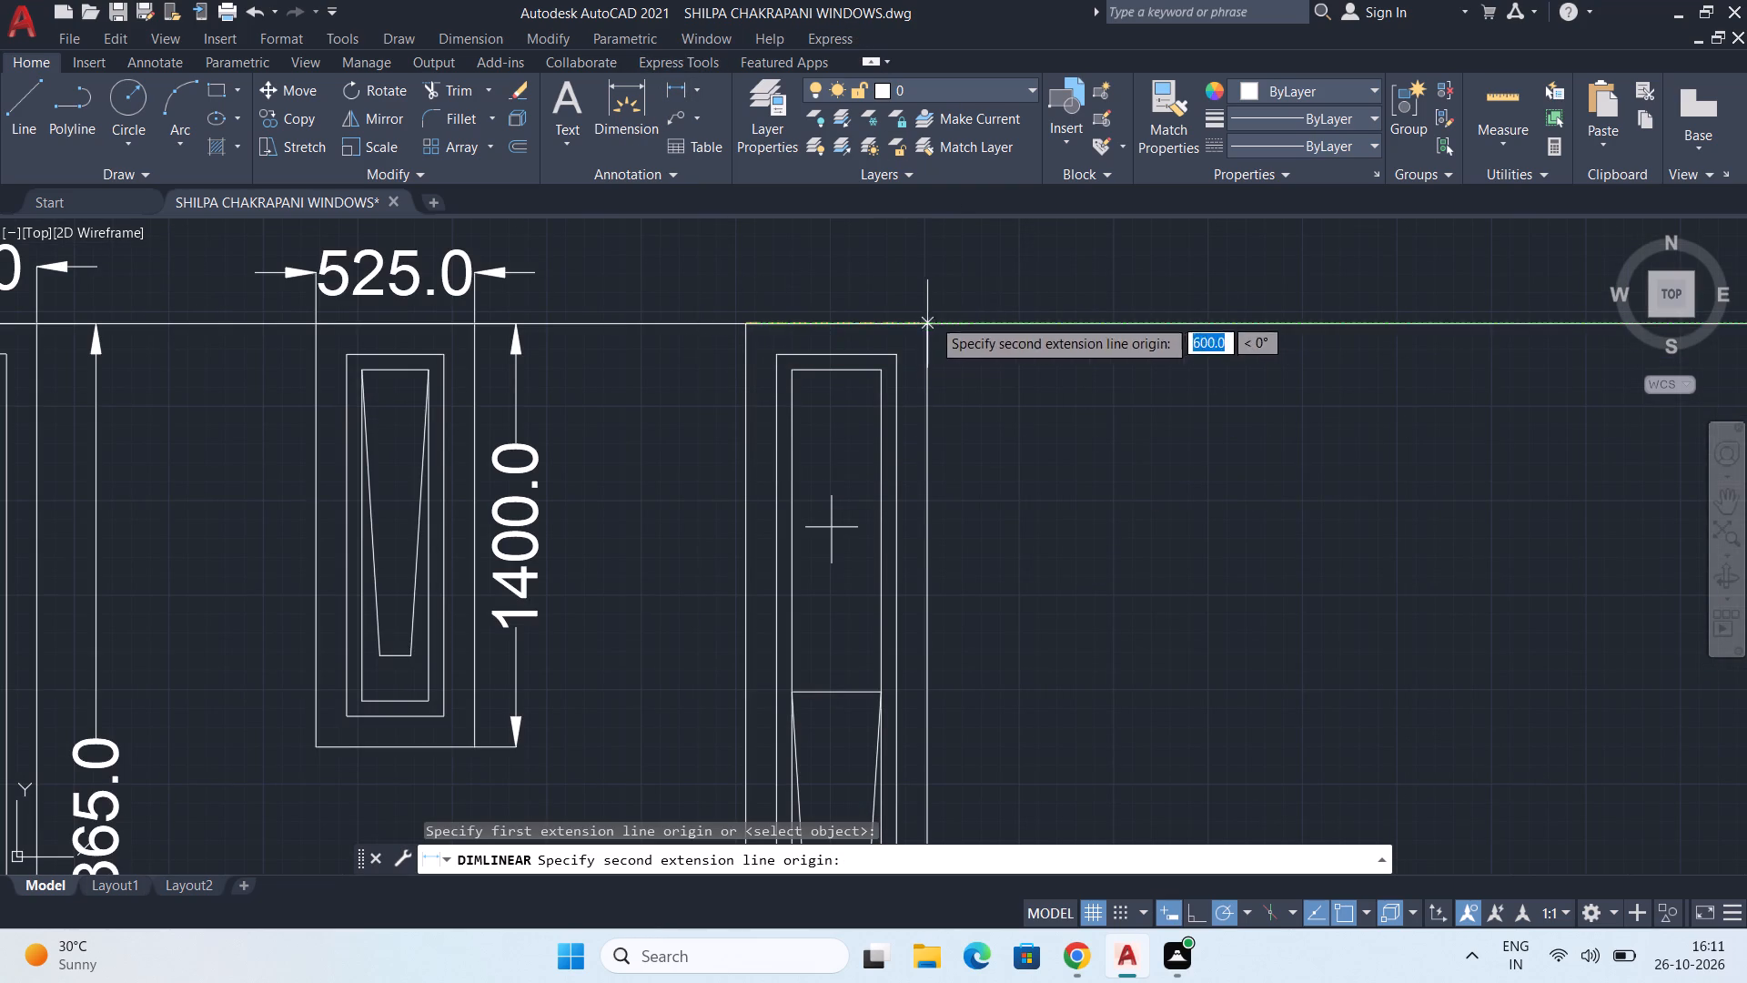
left_click(924, 326)
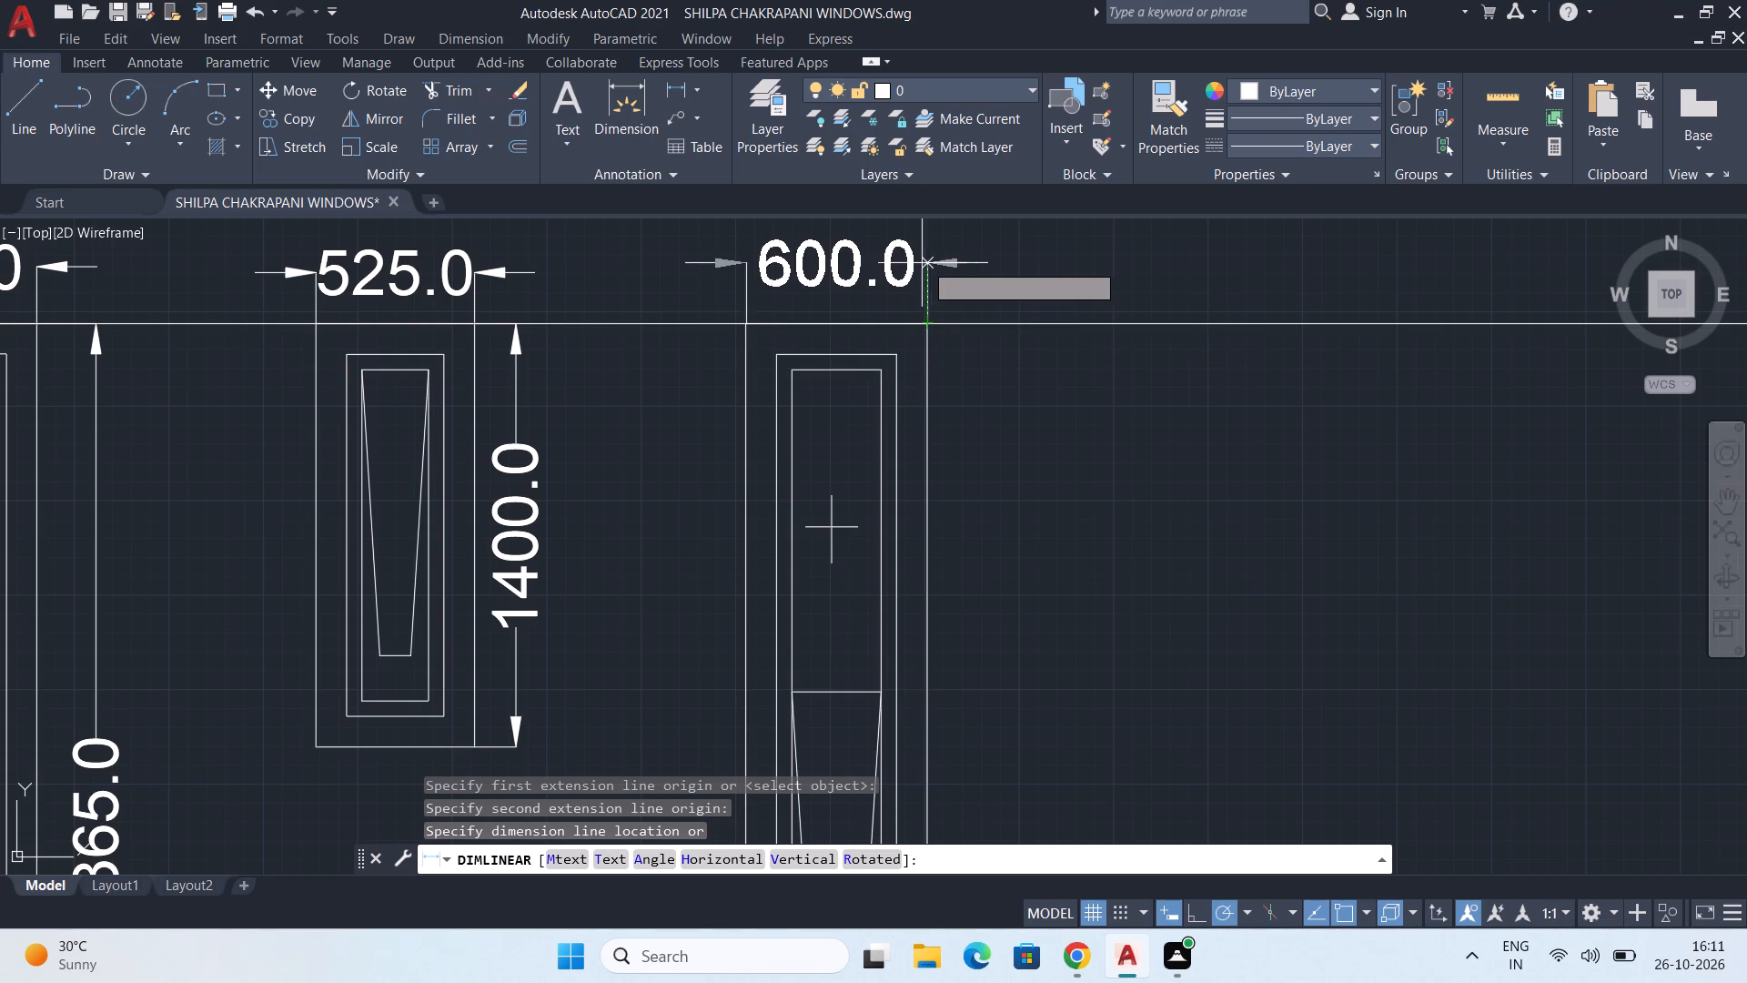
left_click(924, 273)
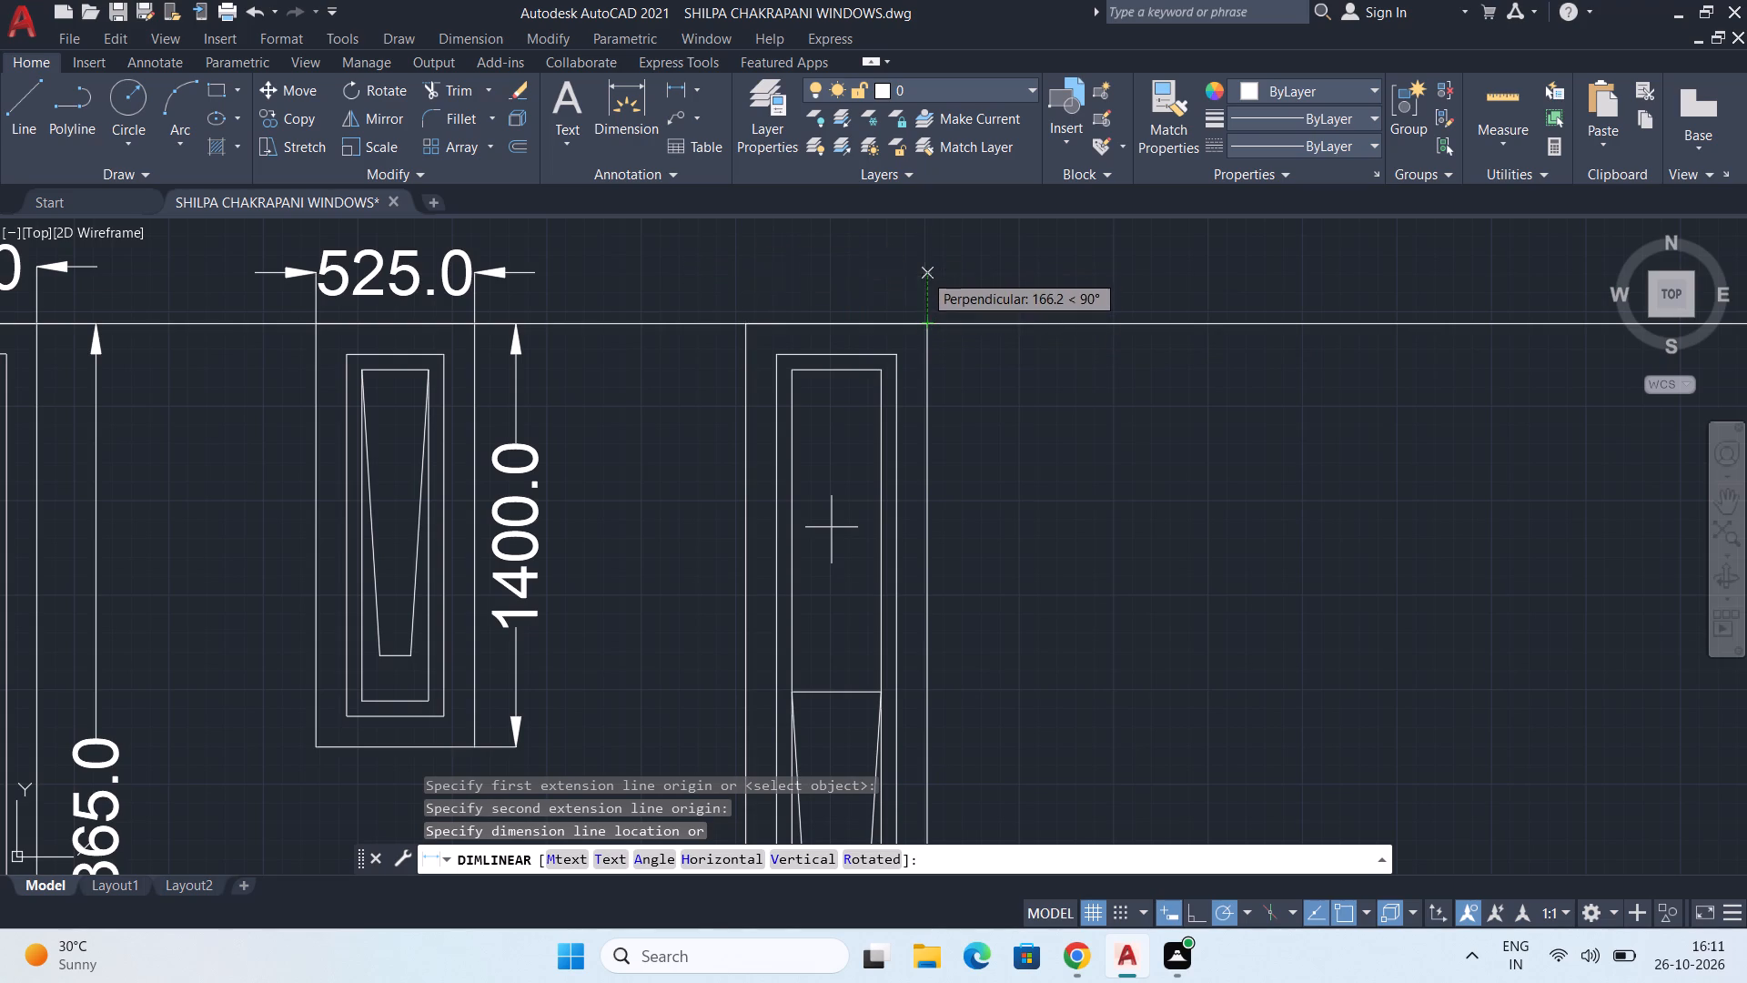
Add a vertical linear dimension for the fifth window's full outer height along its right side.
scroll(931, 400, "down", 2)
middle_click_drag(947, 510, 894, 457)
key("space")
scroll(882, 400, "up", 2)
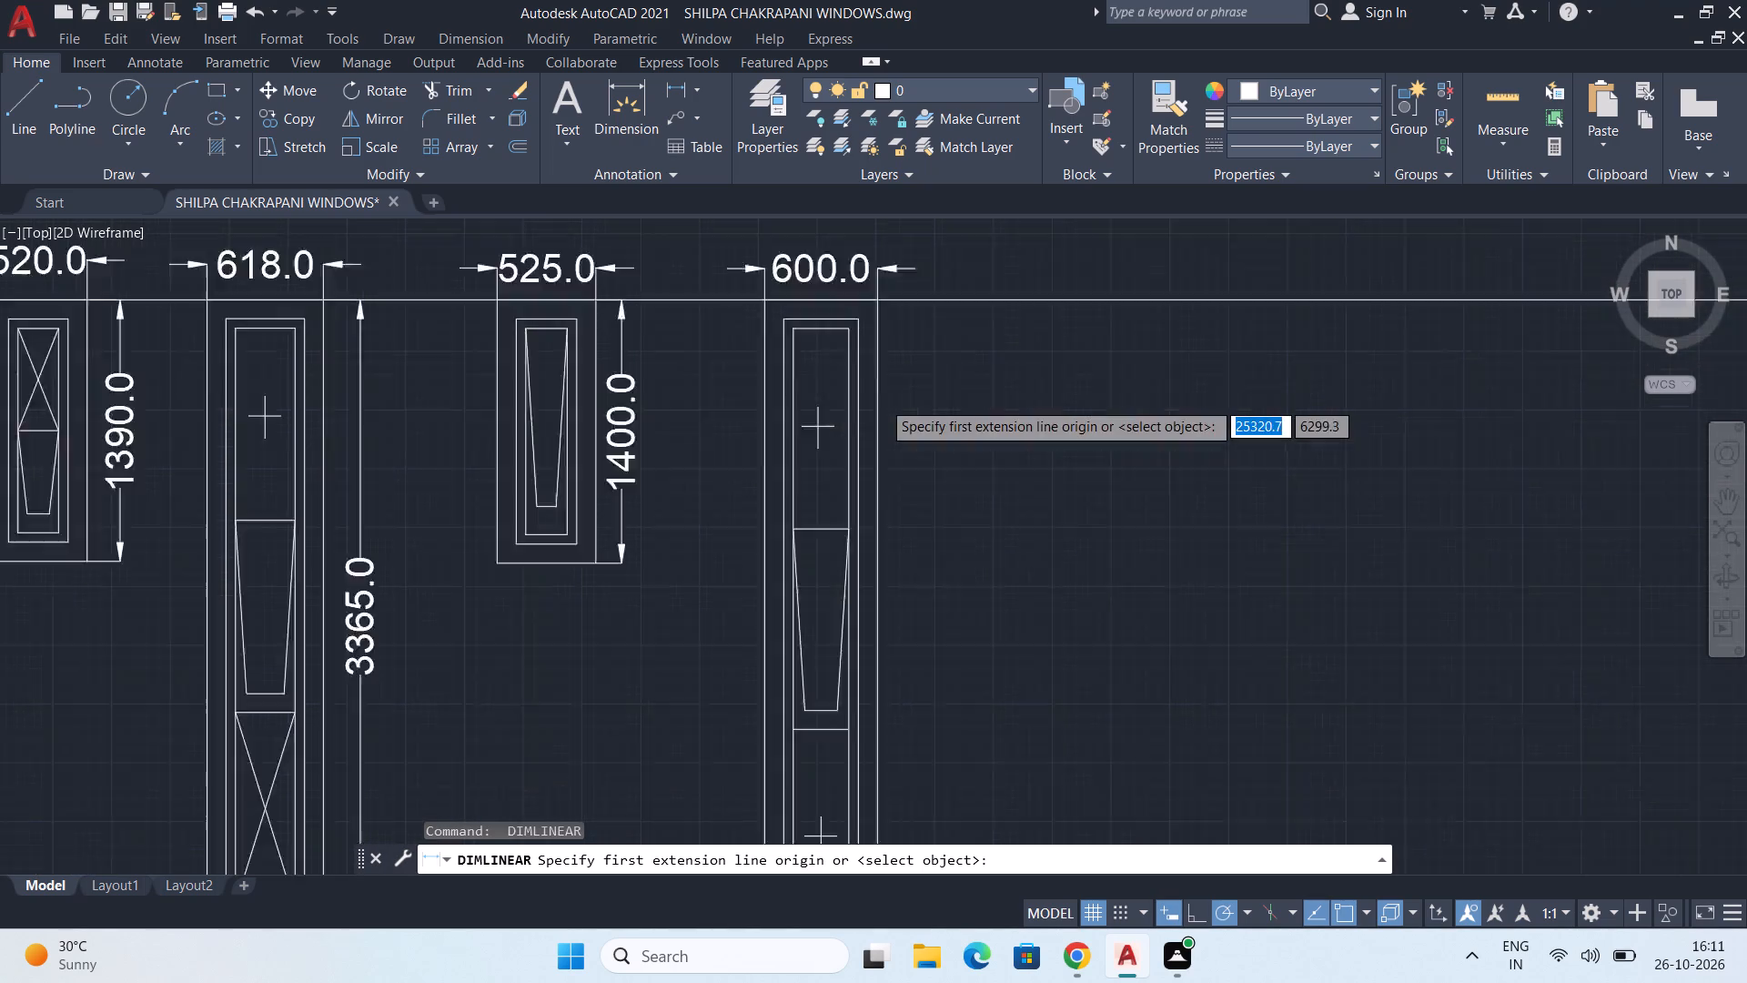
scroll(882, 400, "up", 1)
scroll(842, 324, "down", 2)
middle_click_drag(841, 341, 843, 438)
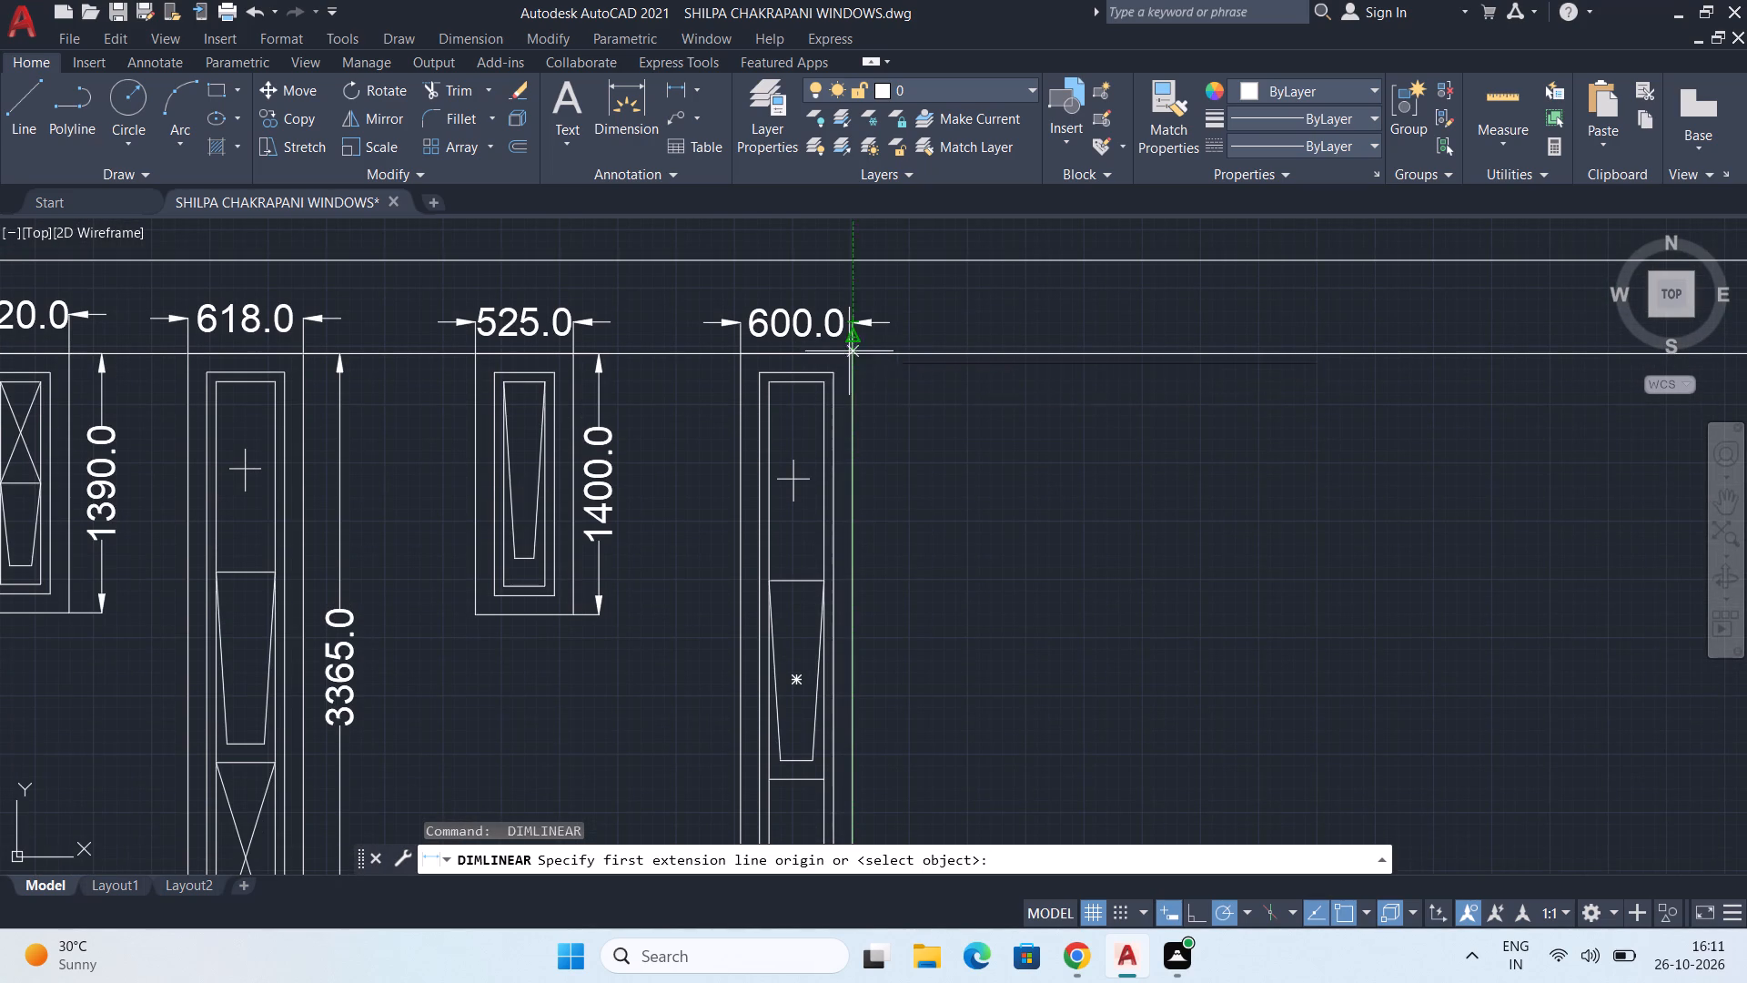
left_click(851, 360)
scroll(859, 520, "down", 2)
middle_click_drag(894, 687, 894, 614)
scroll(882, 613, "up", 3)
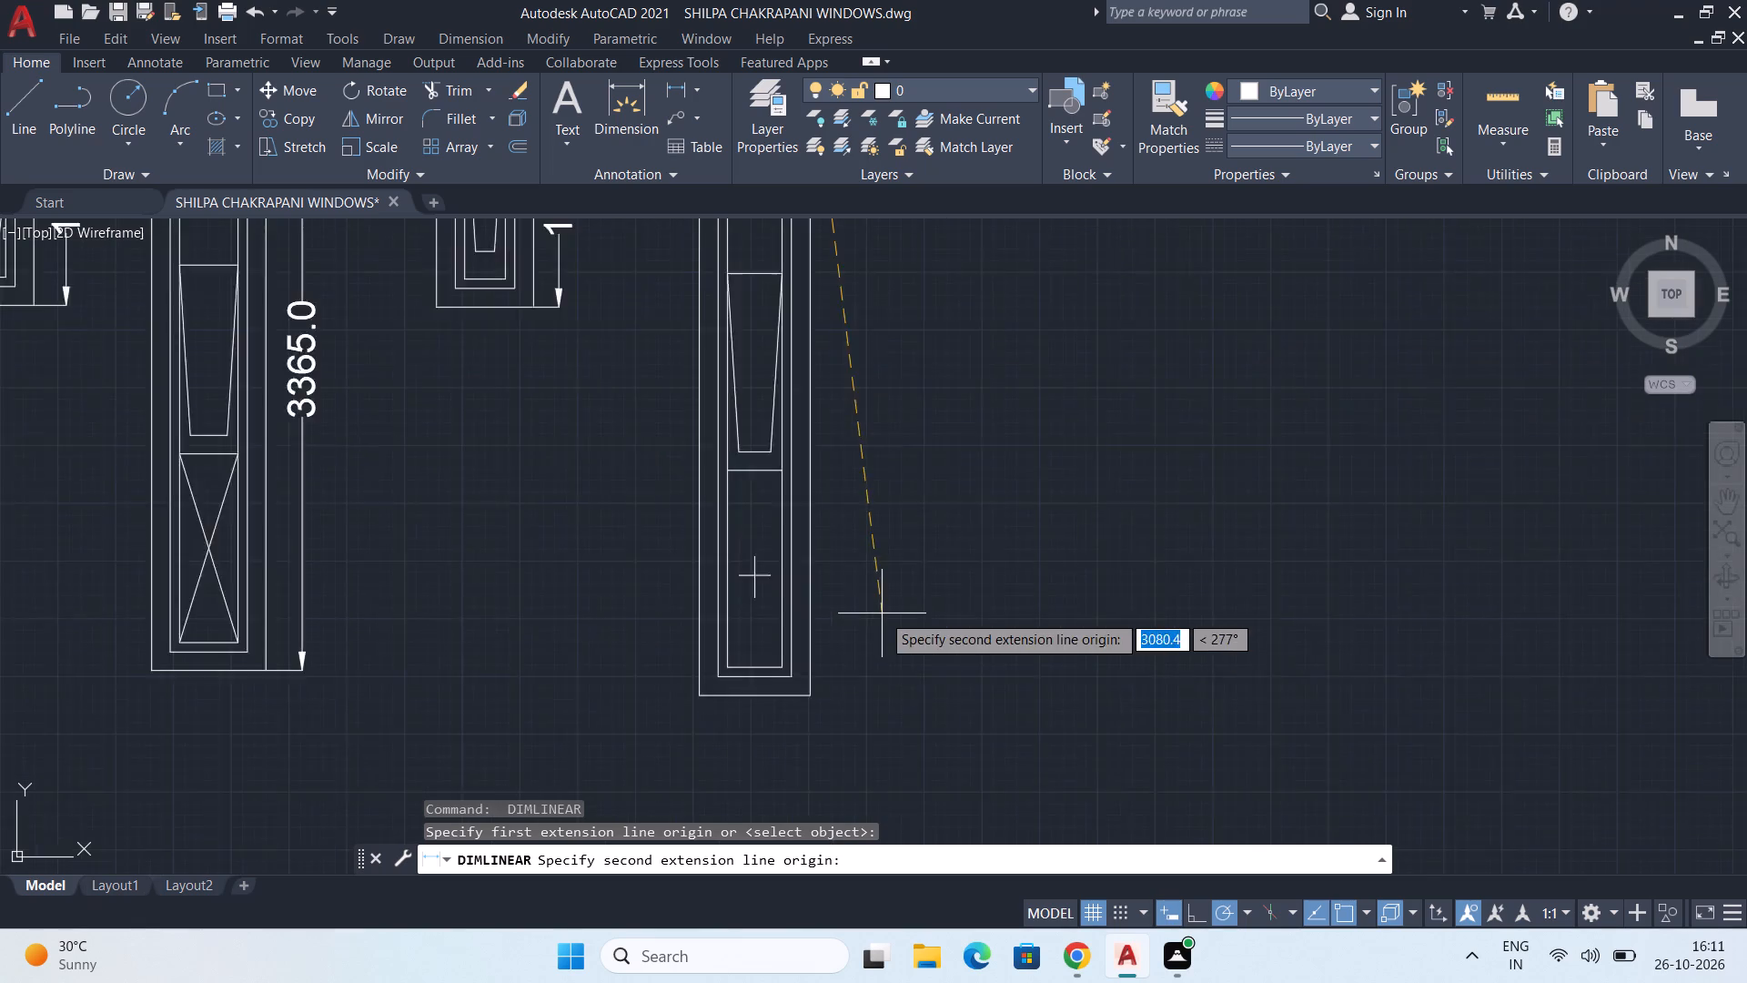
left_click(769, 743)
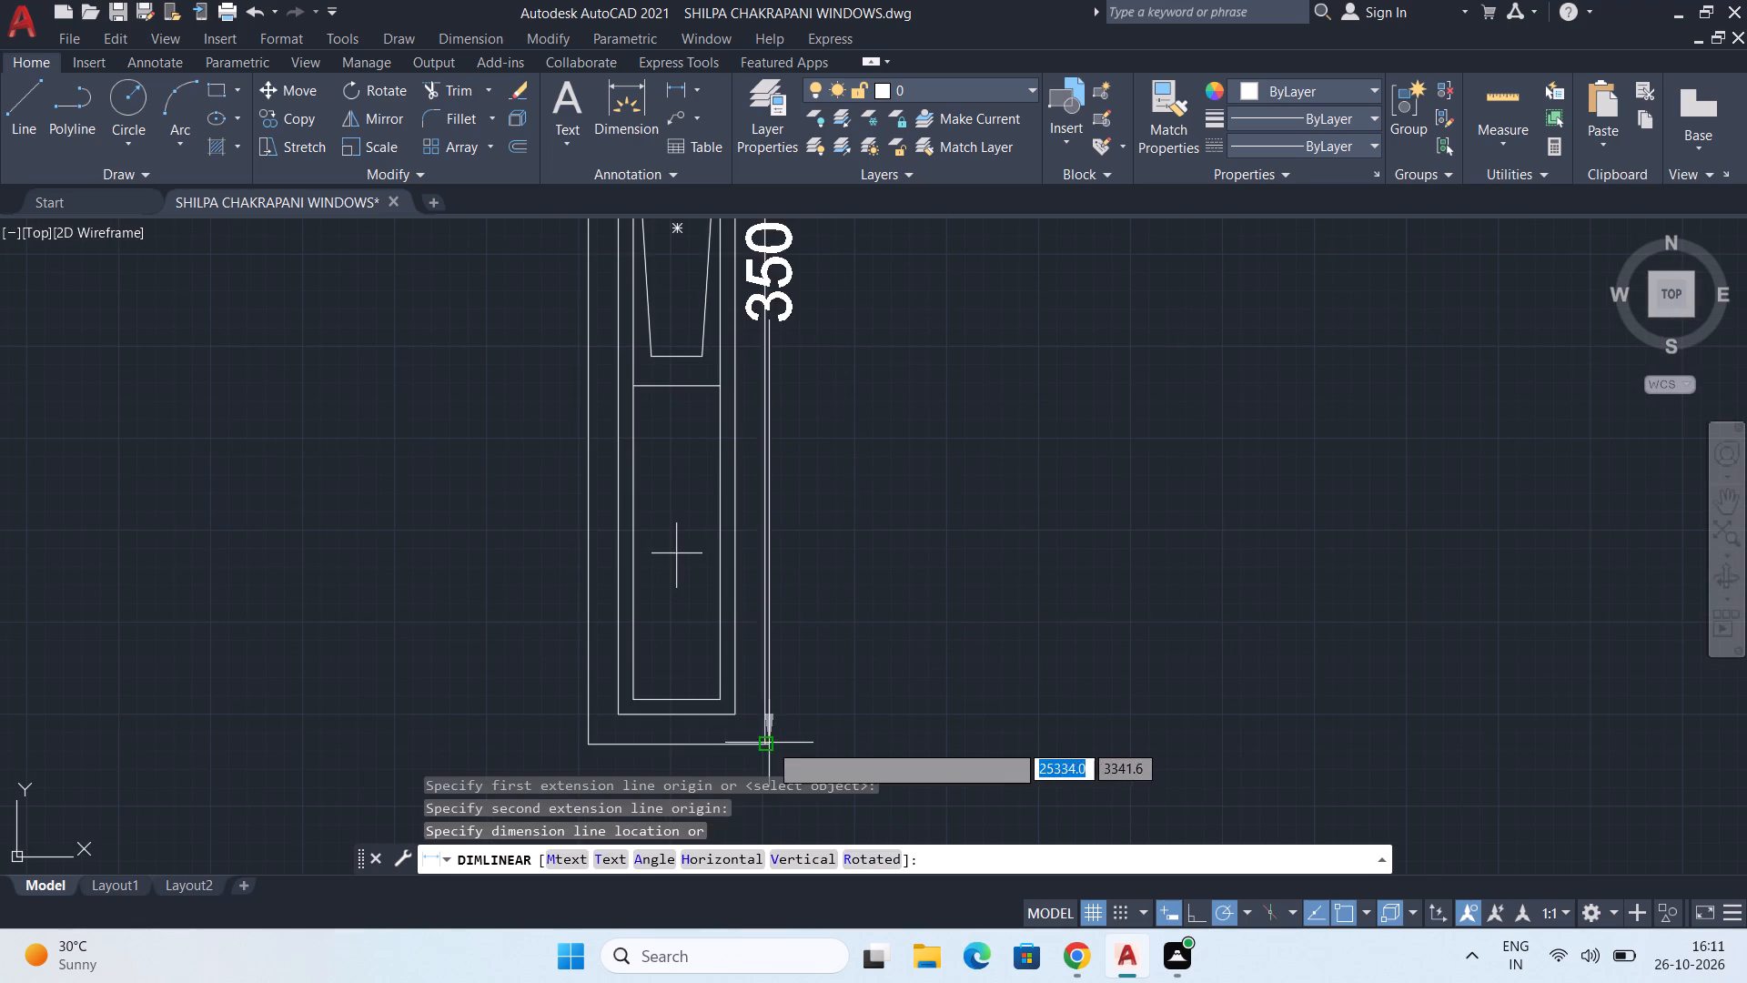
scroll(809, 728, "down", 1)
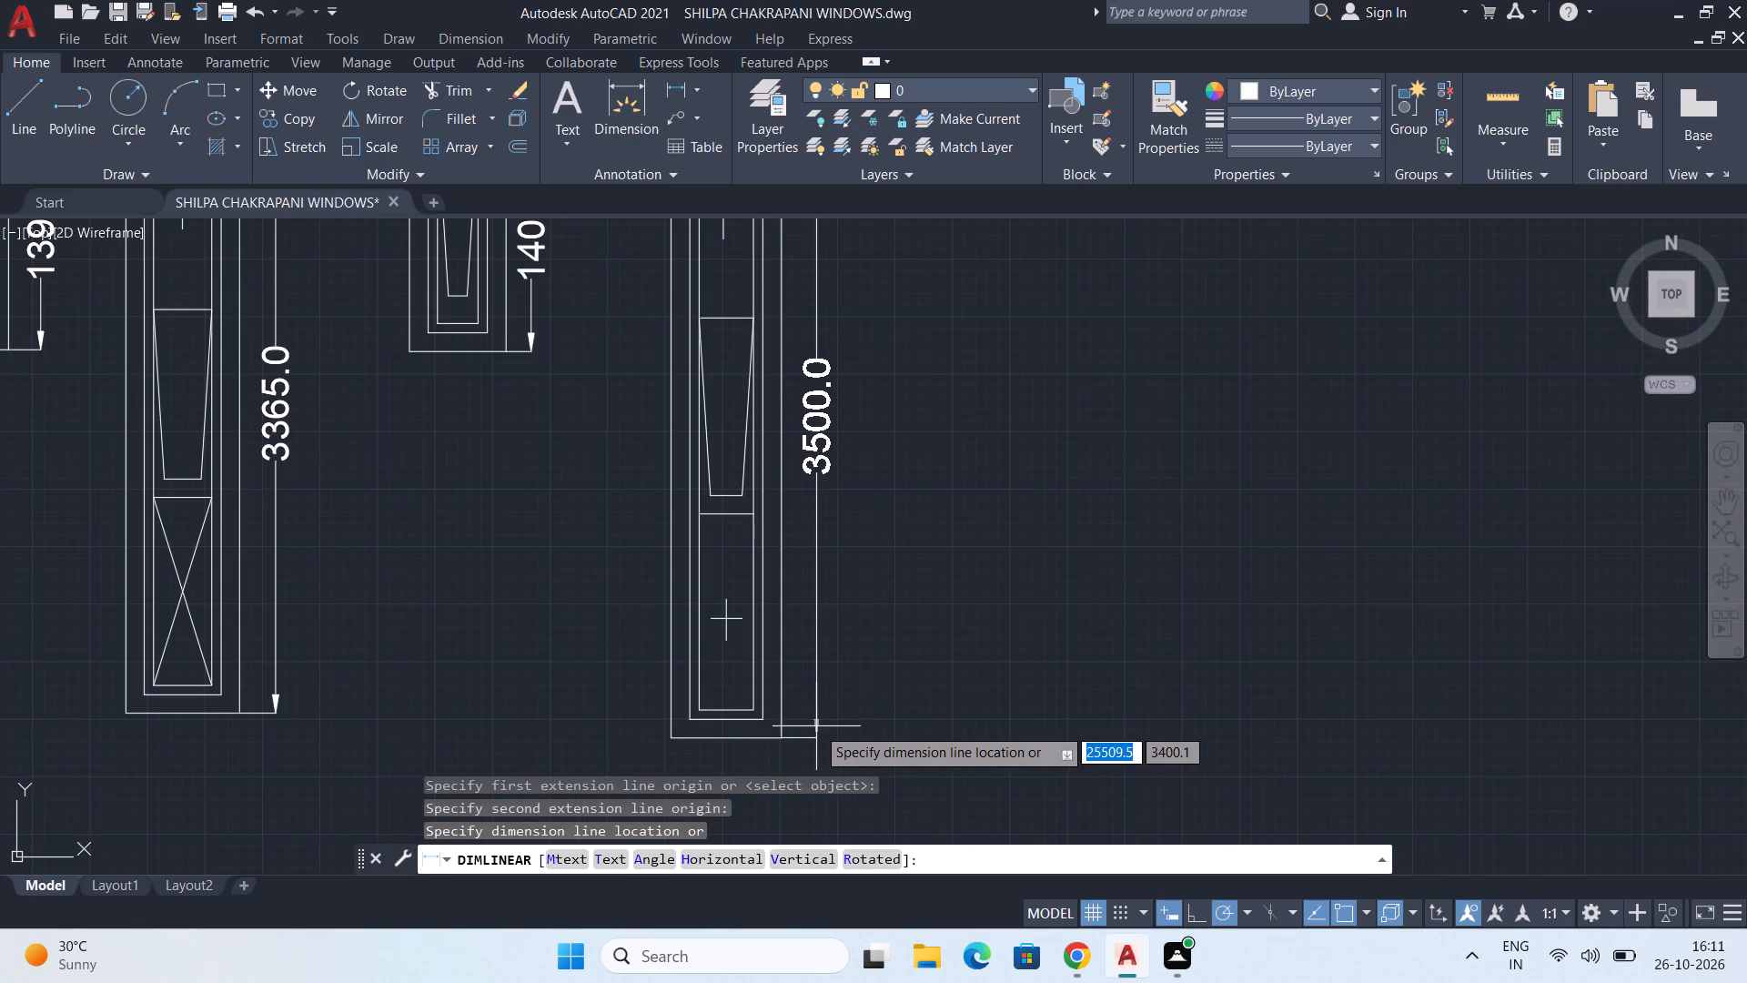
left_click(816, 726)
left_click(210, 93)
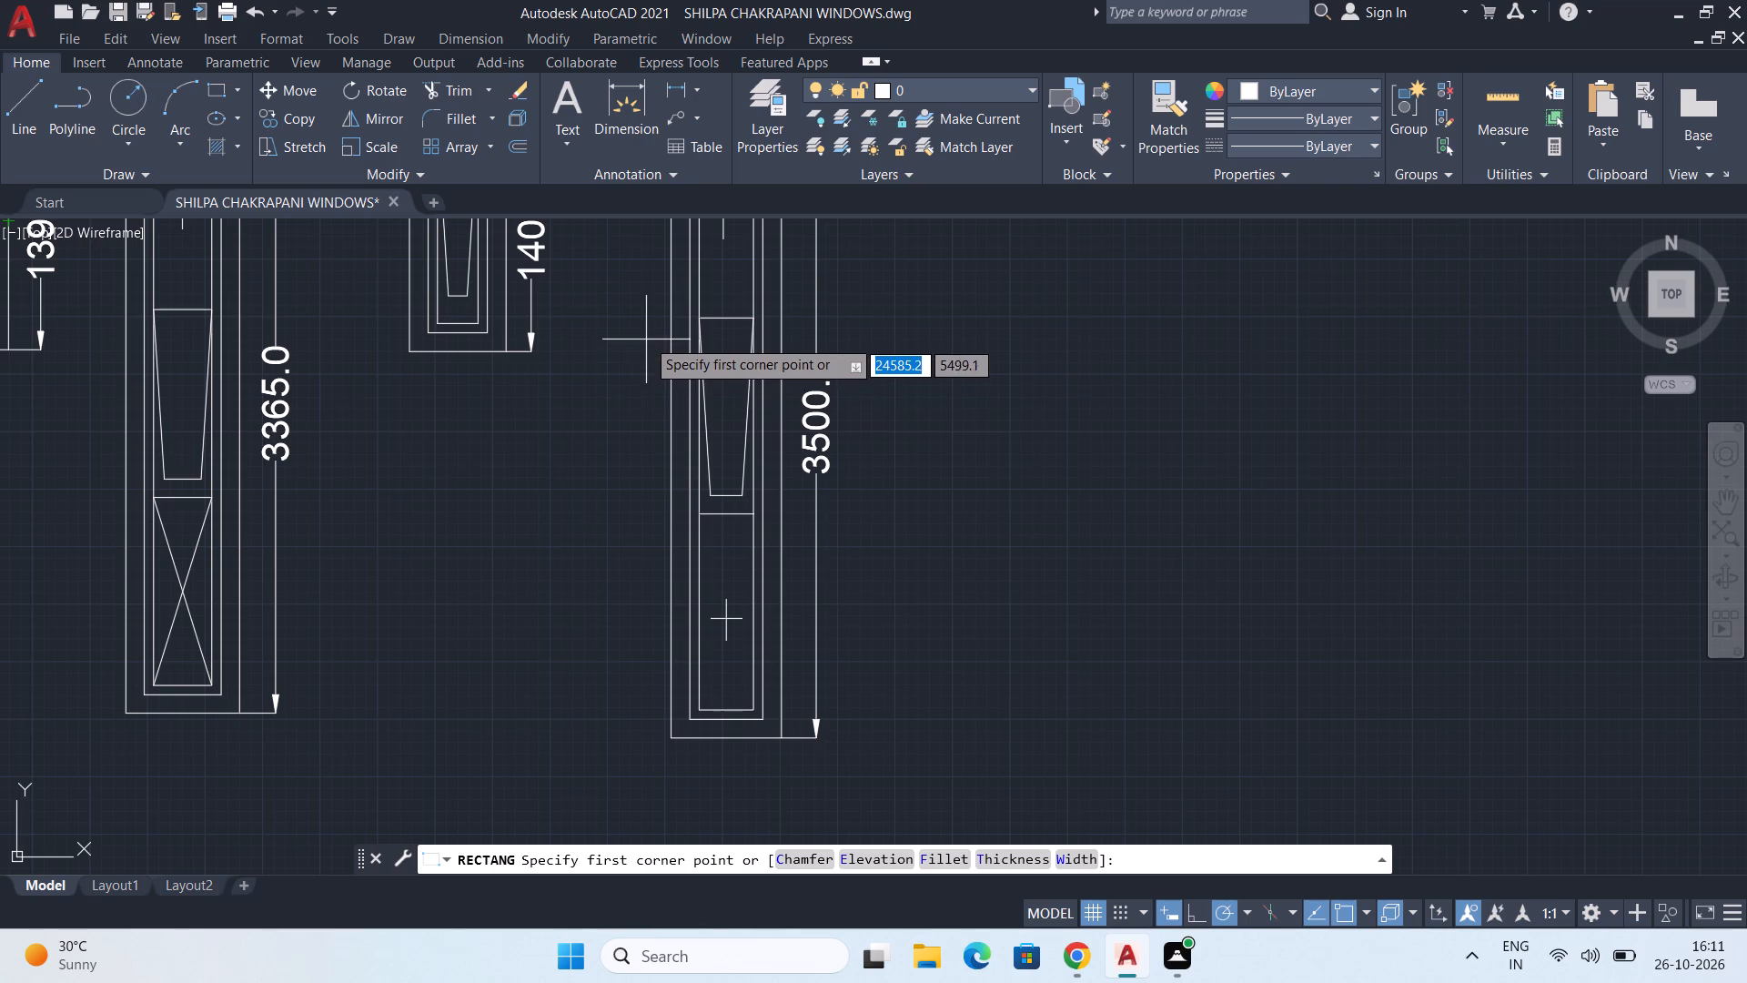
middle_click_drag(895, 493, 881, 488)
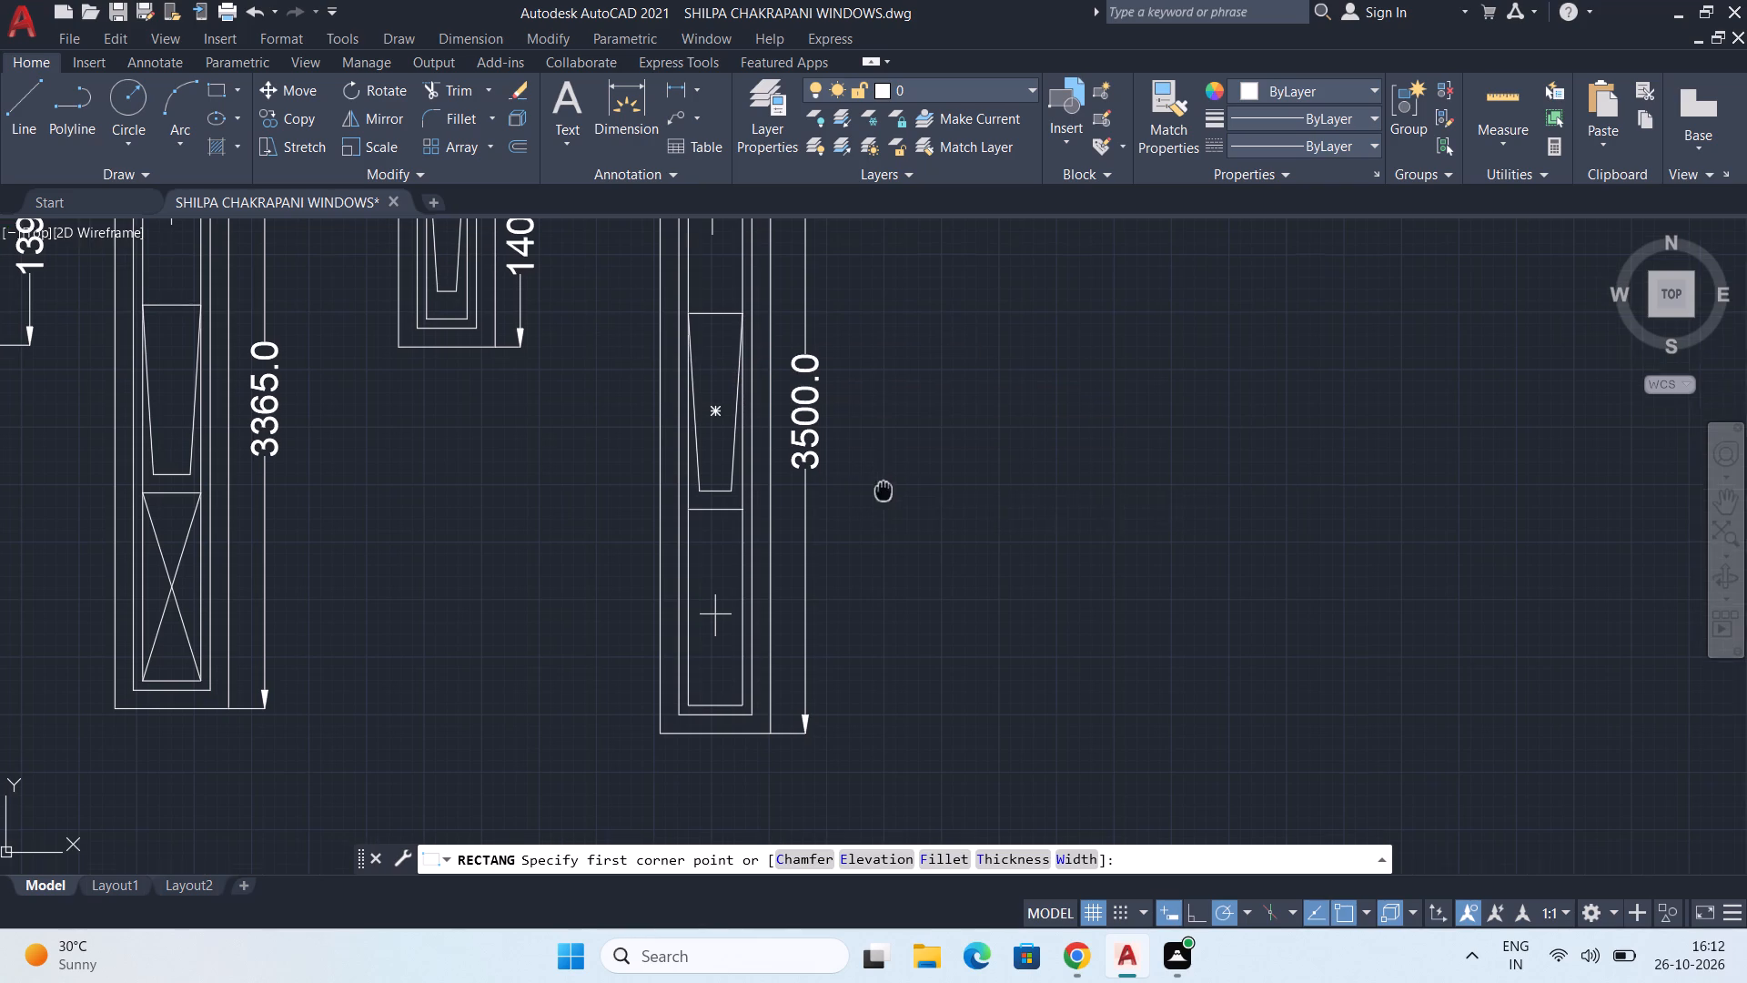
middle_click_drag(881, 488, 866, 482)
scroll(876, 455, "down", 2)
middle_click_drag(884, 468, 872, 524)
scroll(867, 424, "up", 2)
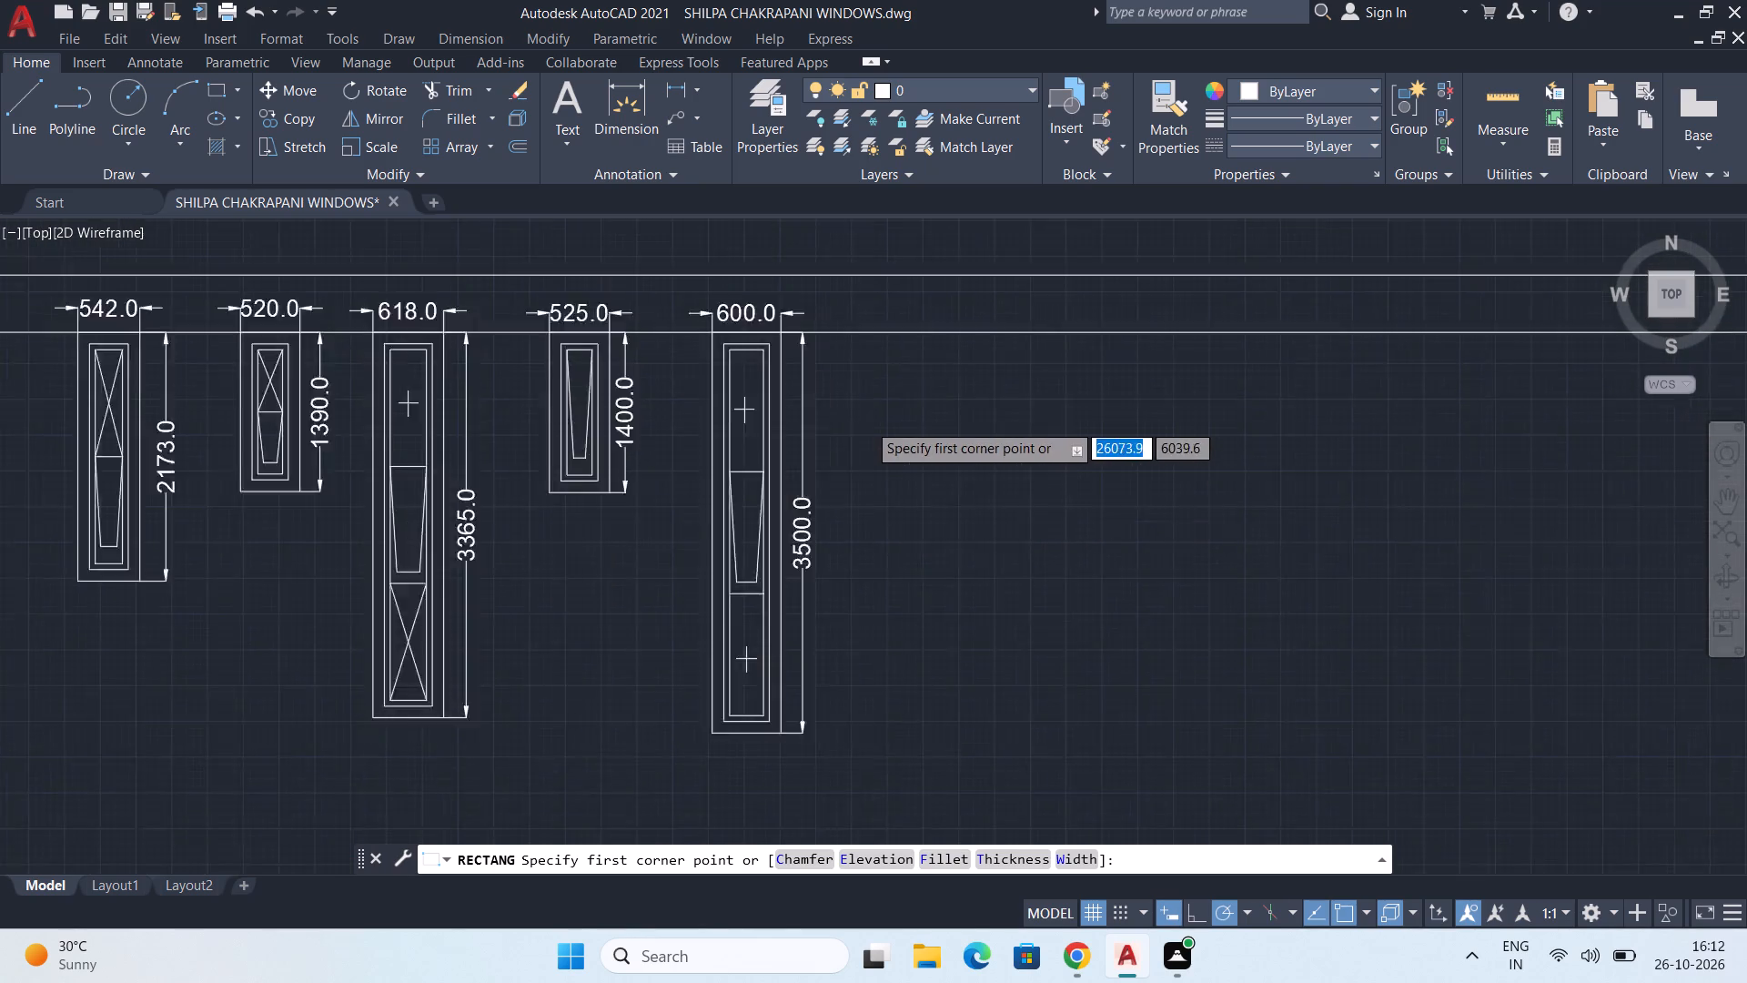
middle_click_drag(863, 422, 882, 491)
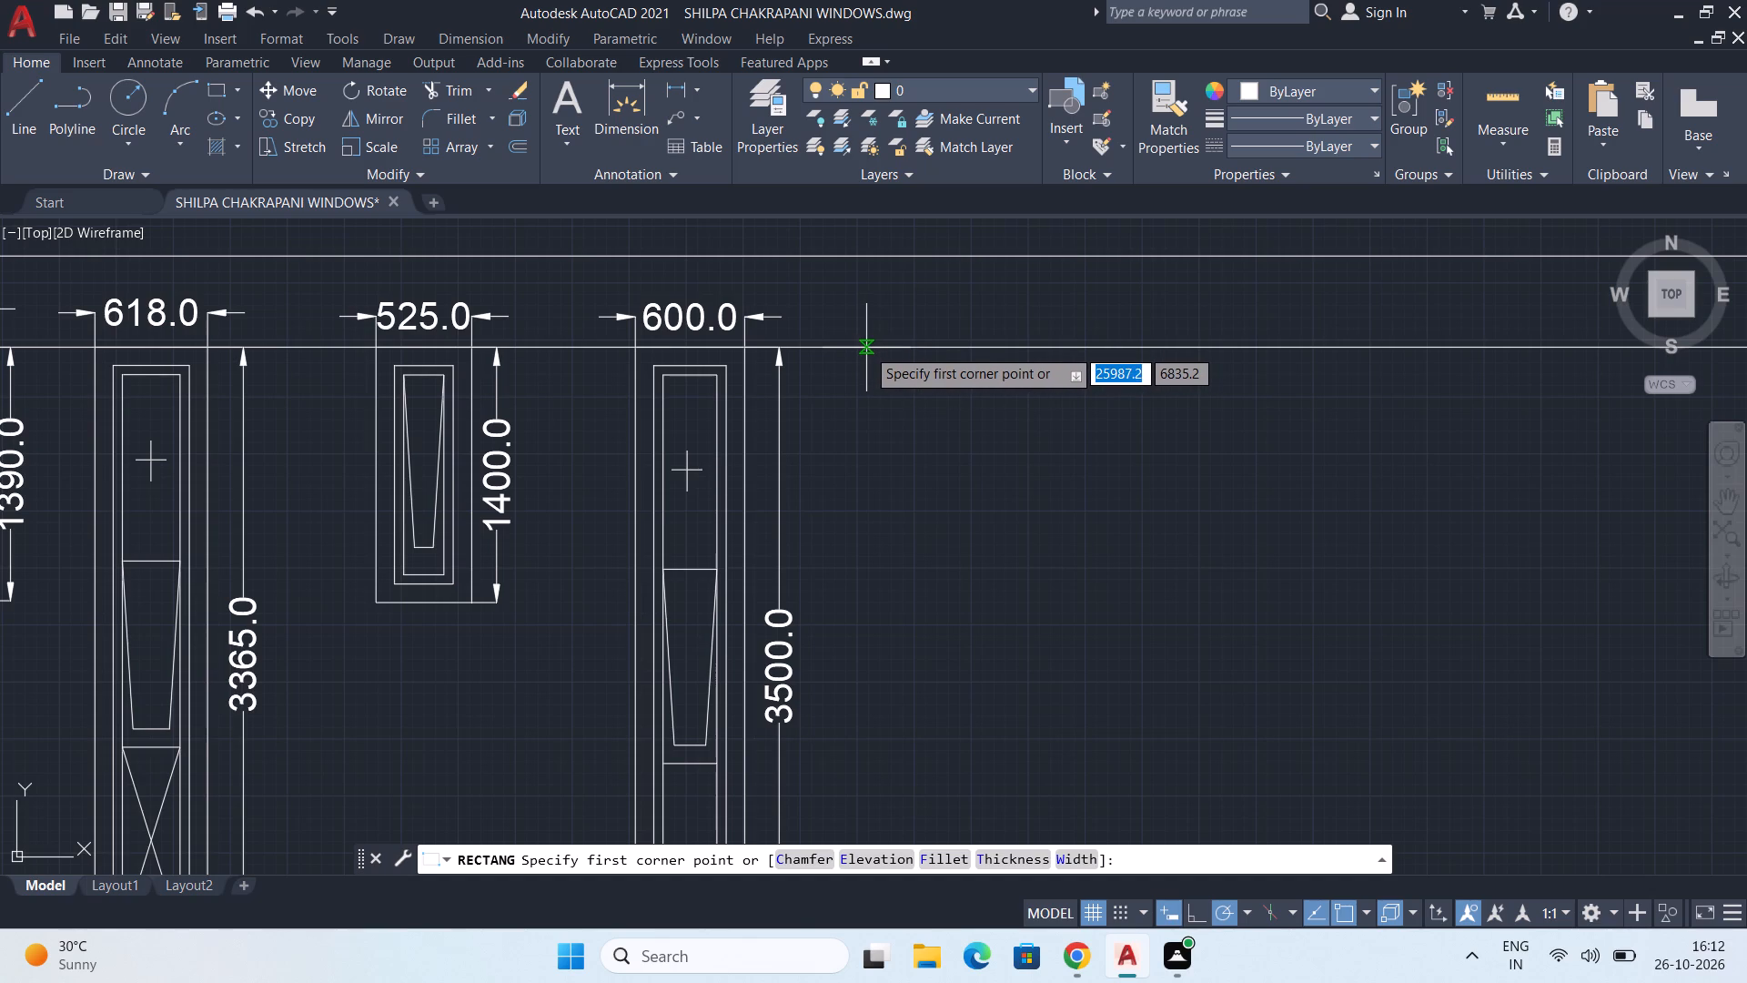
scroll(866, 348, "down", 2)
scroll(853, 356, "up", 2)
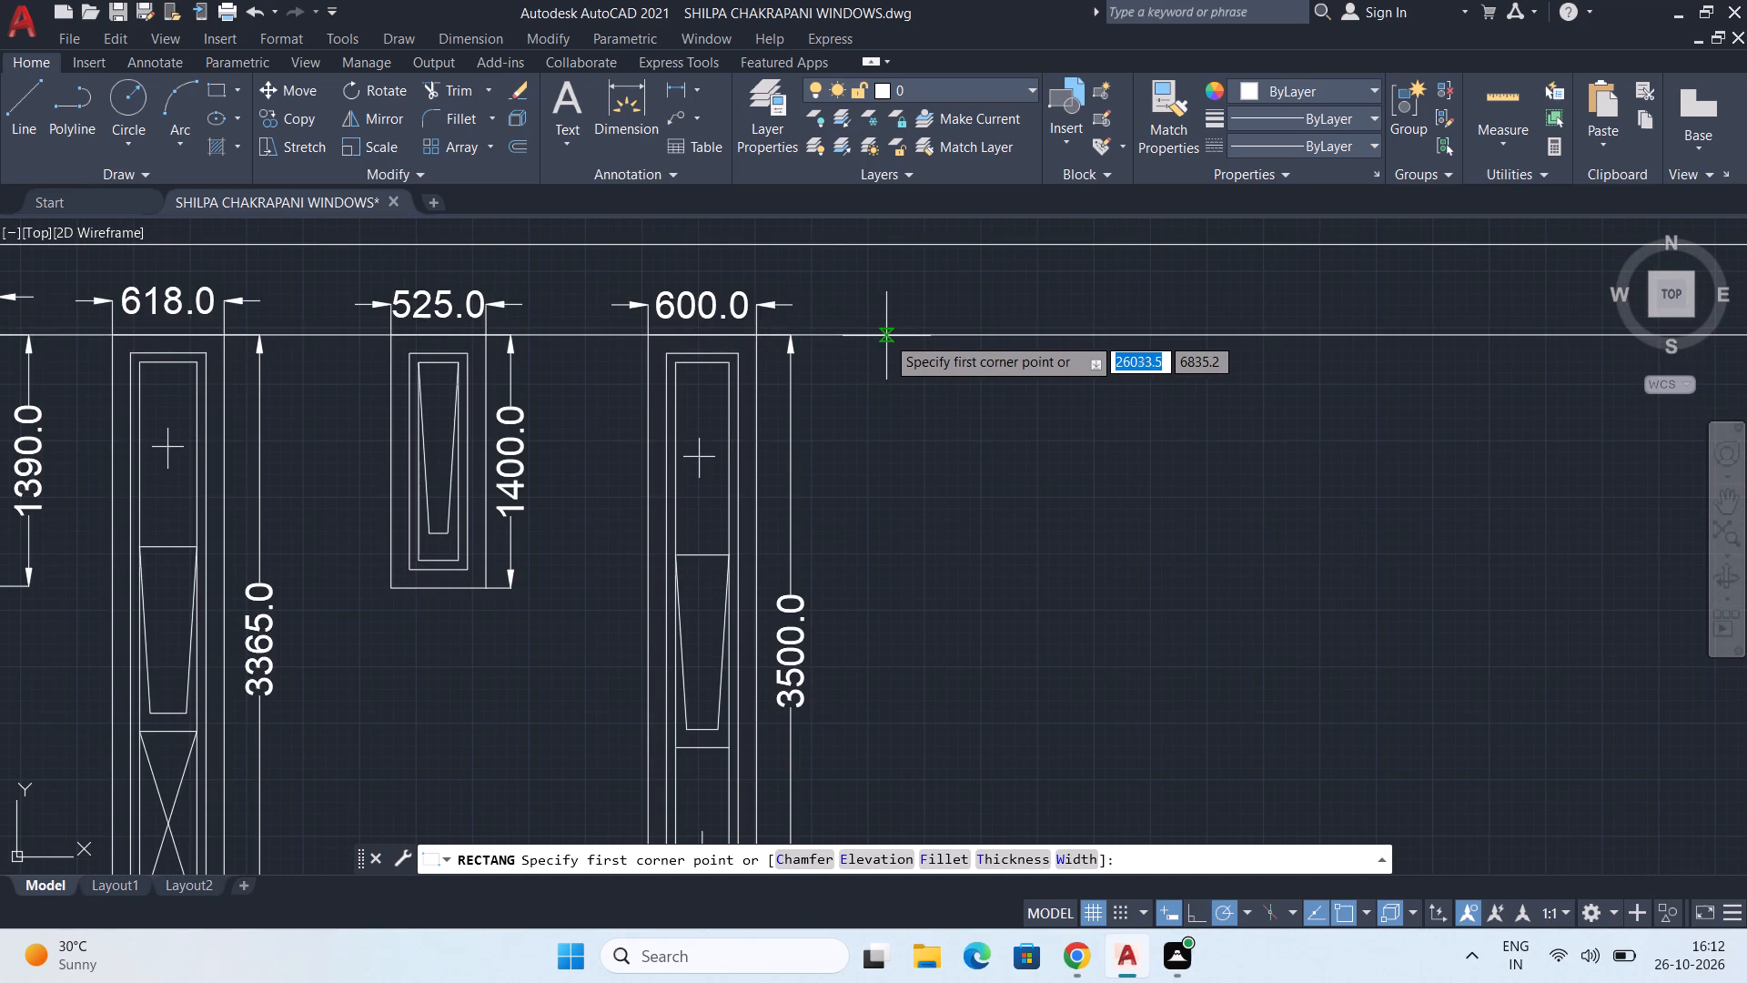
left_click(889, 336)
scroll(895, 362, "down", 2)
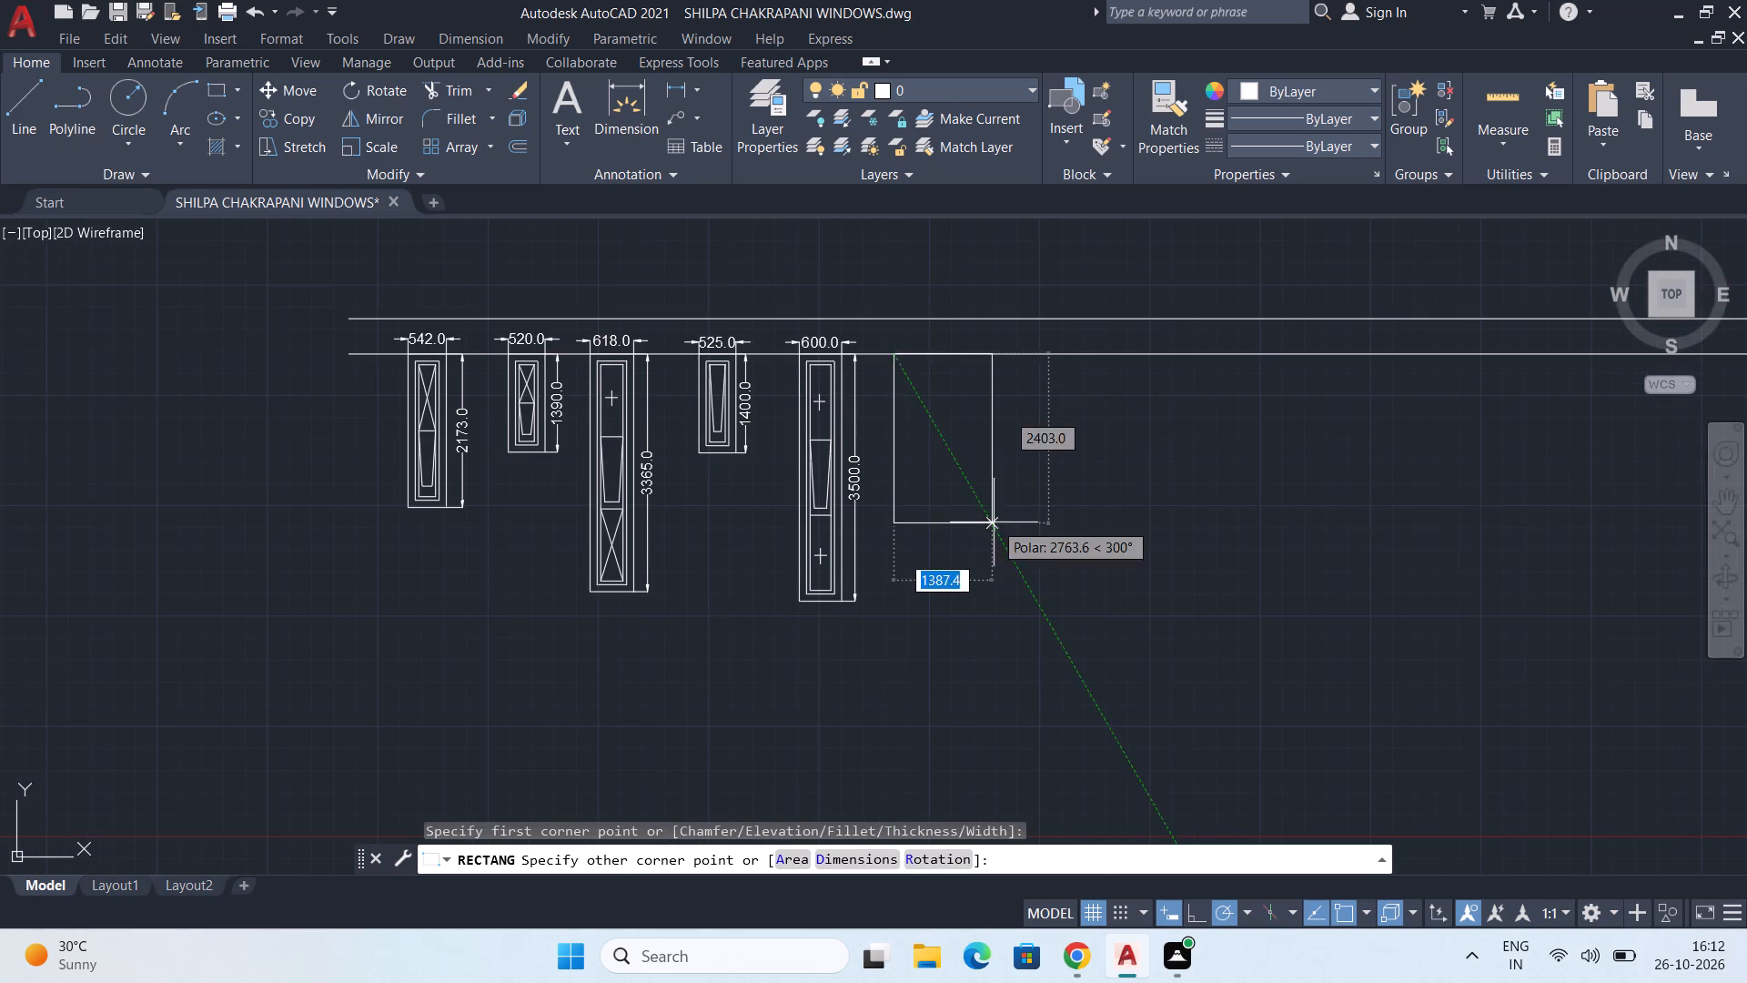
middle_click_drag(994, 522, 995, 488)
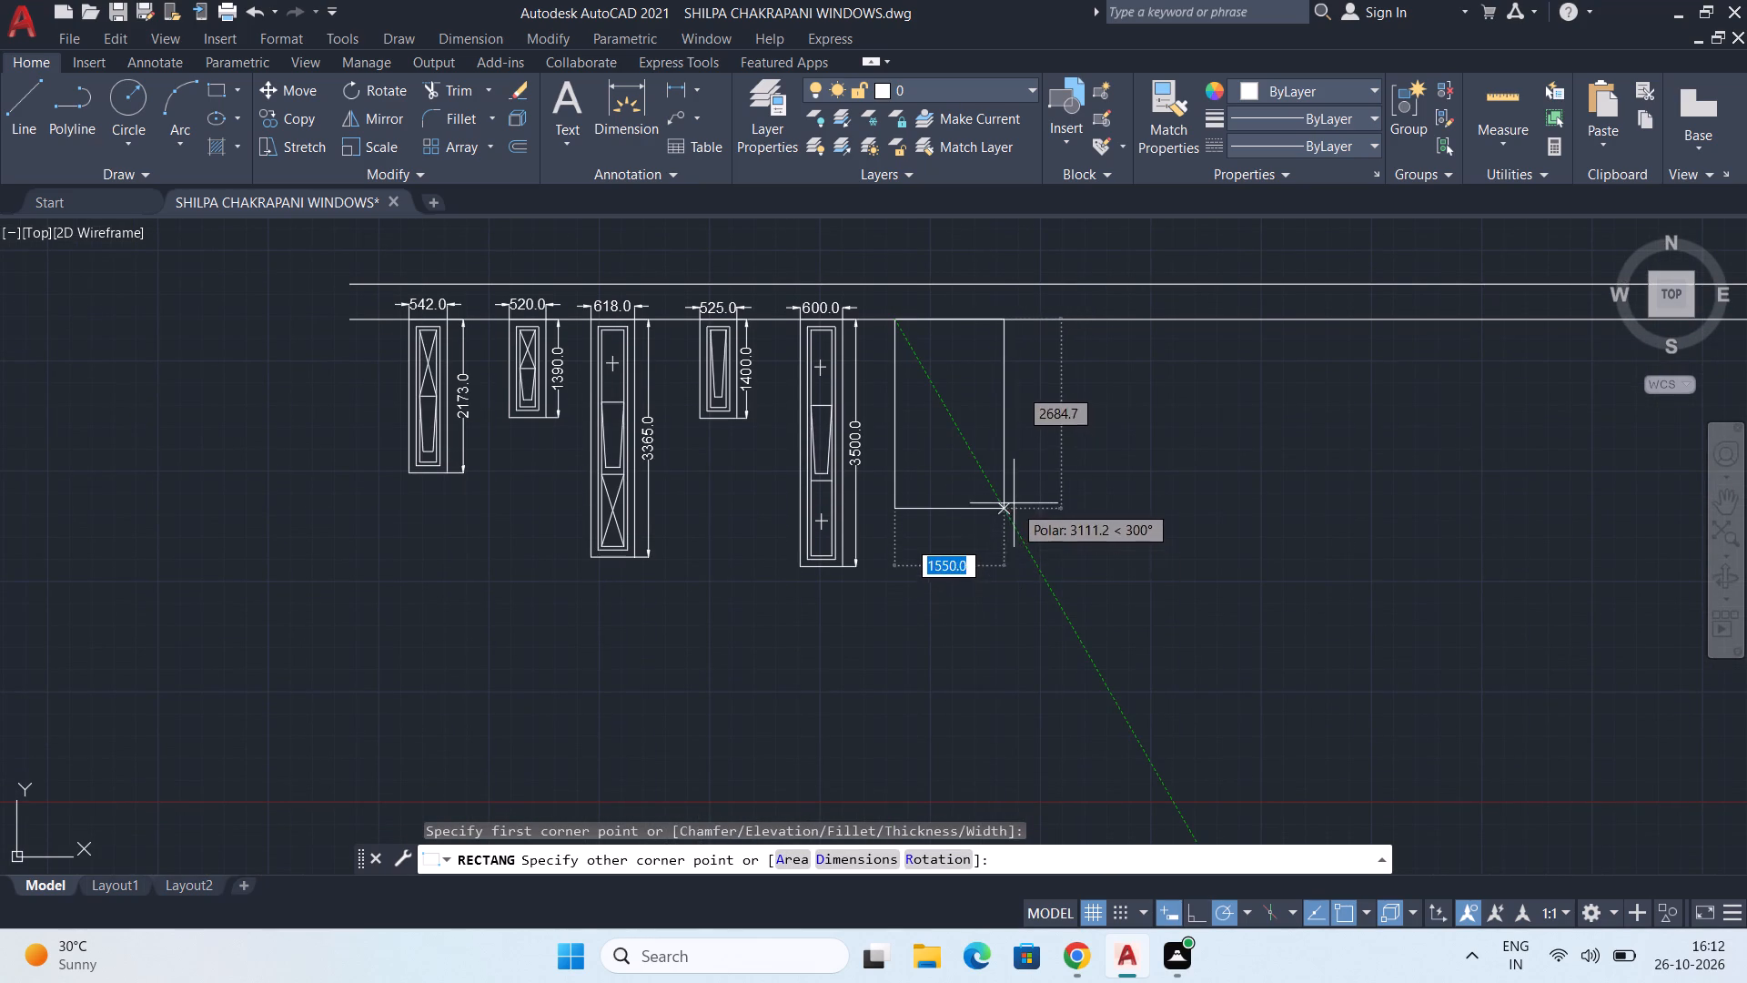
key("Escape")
Draw a 2300 by 739 rectangle with its top edge on the lower guide line, to the right of the 600-wide window.
key("space")
scroll(907, 324, "up", 2)
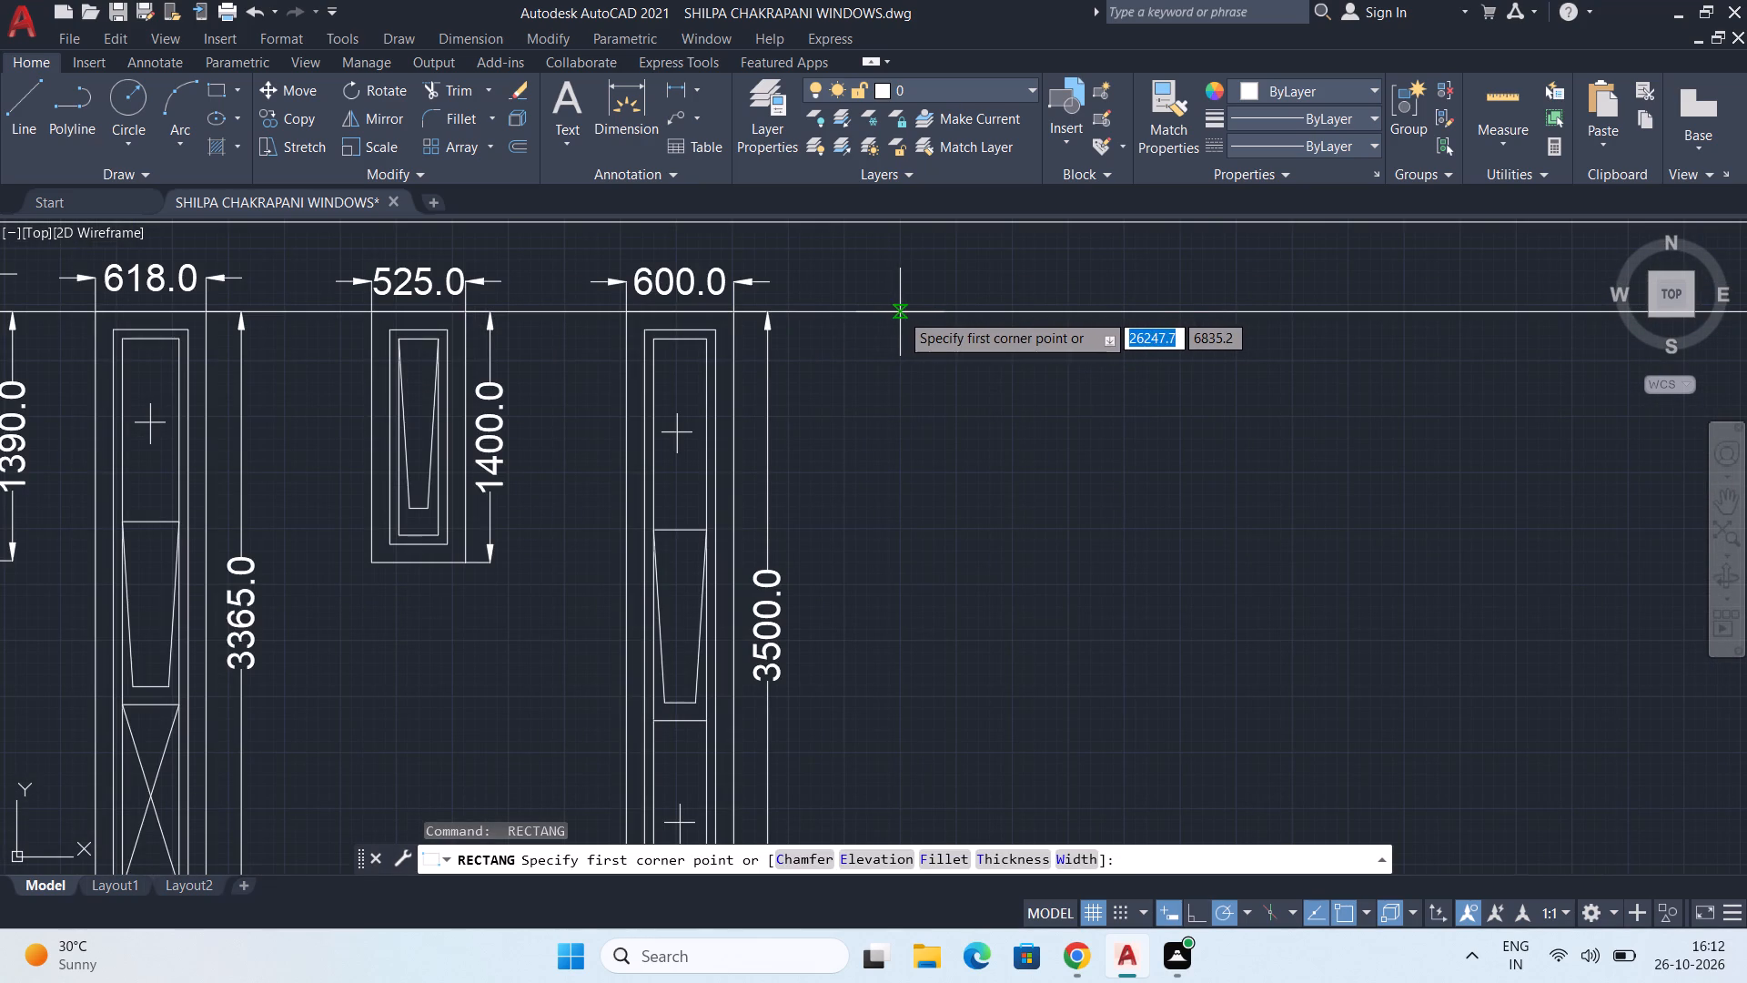
left_click(900, 312)
scroll(969, 418, "down", 3)
middle_click_drag(1089, 541, 1089, 513)
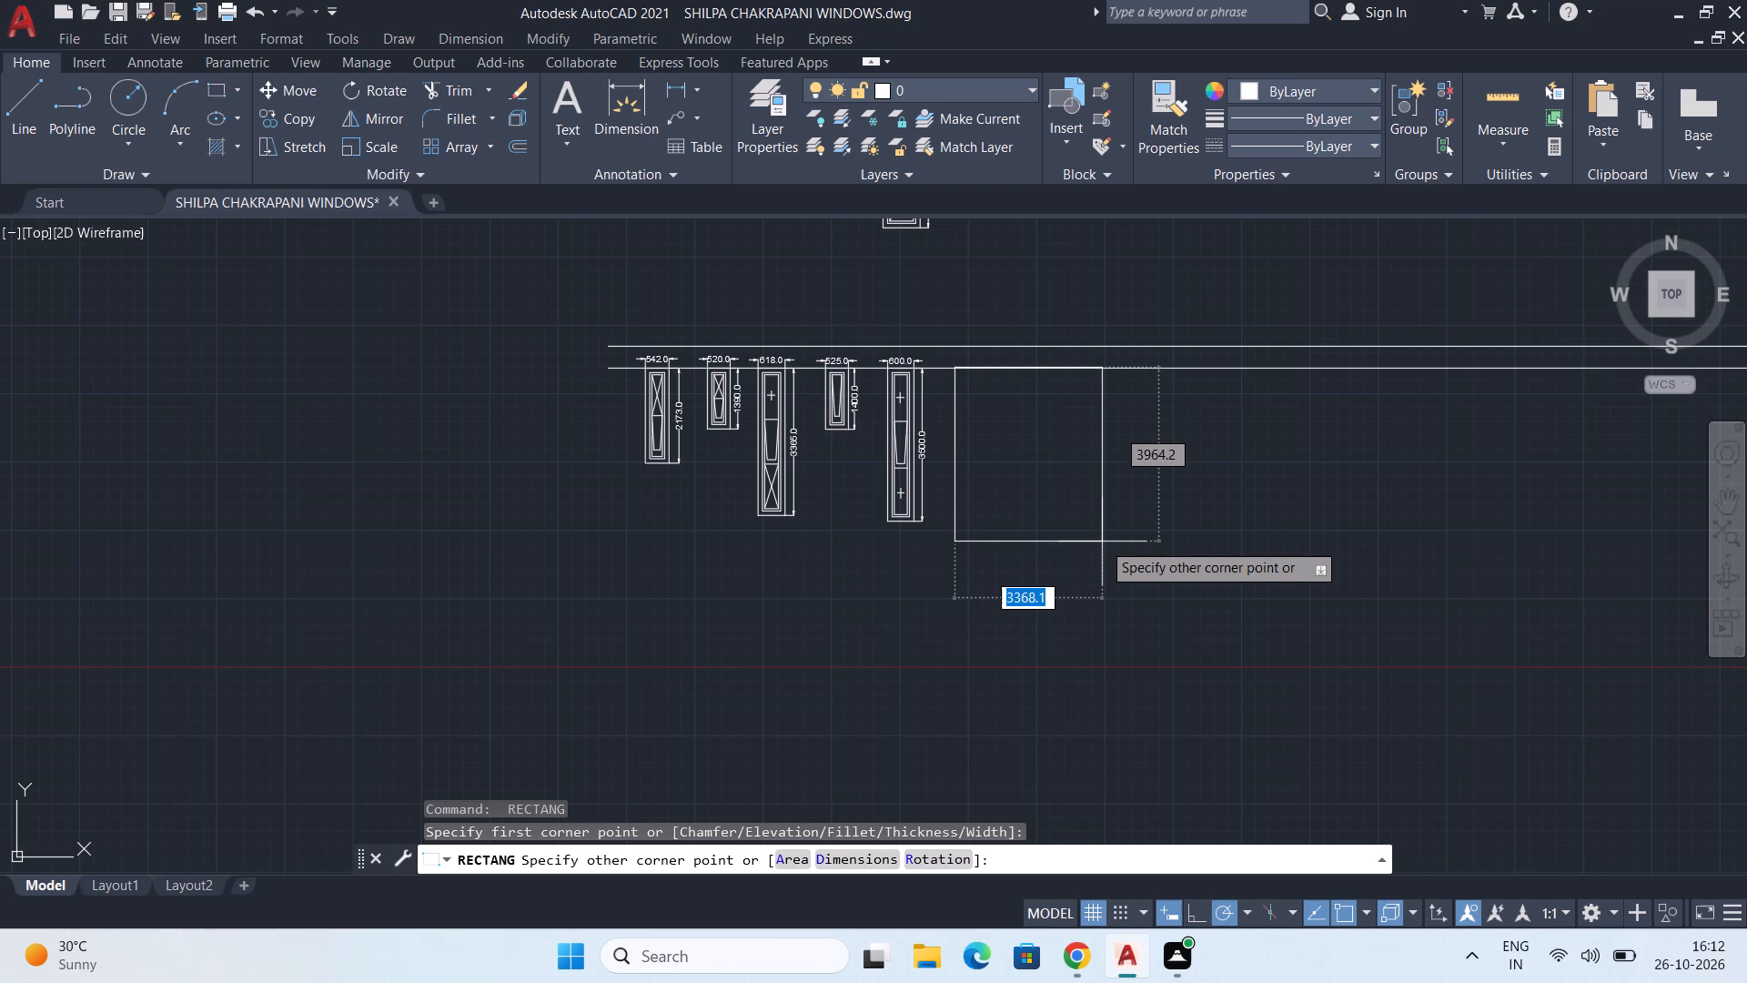
type("2300")
key("Tab")
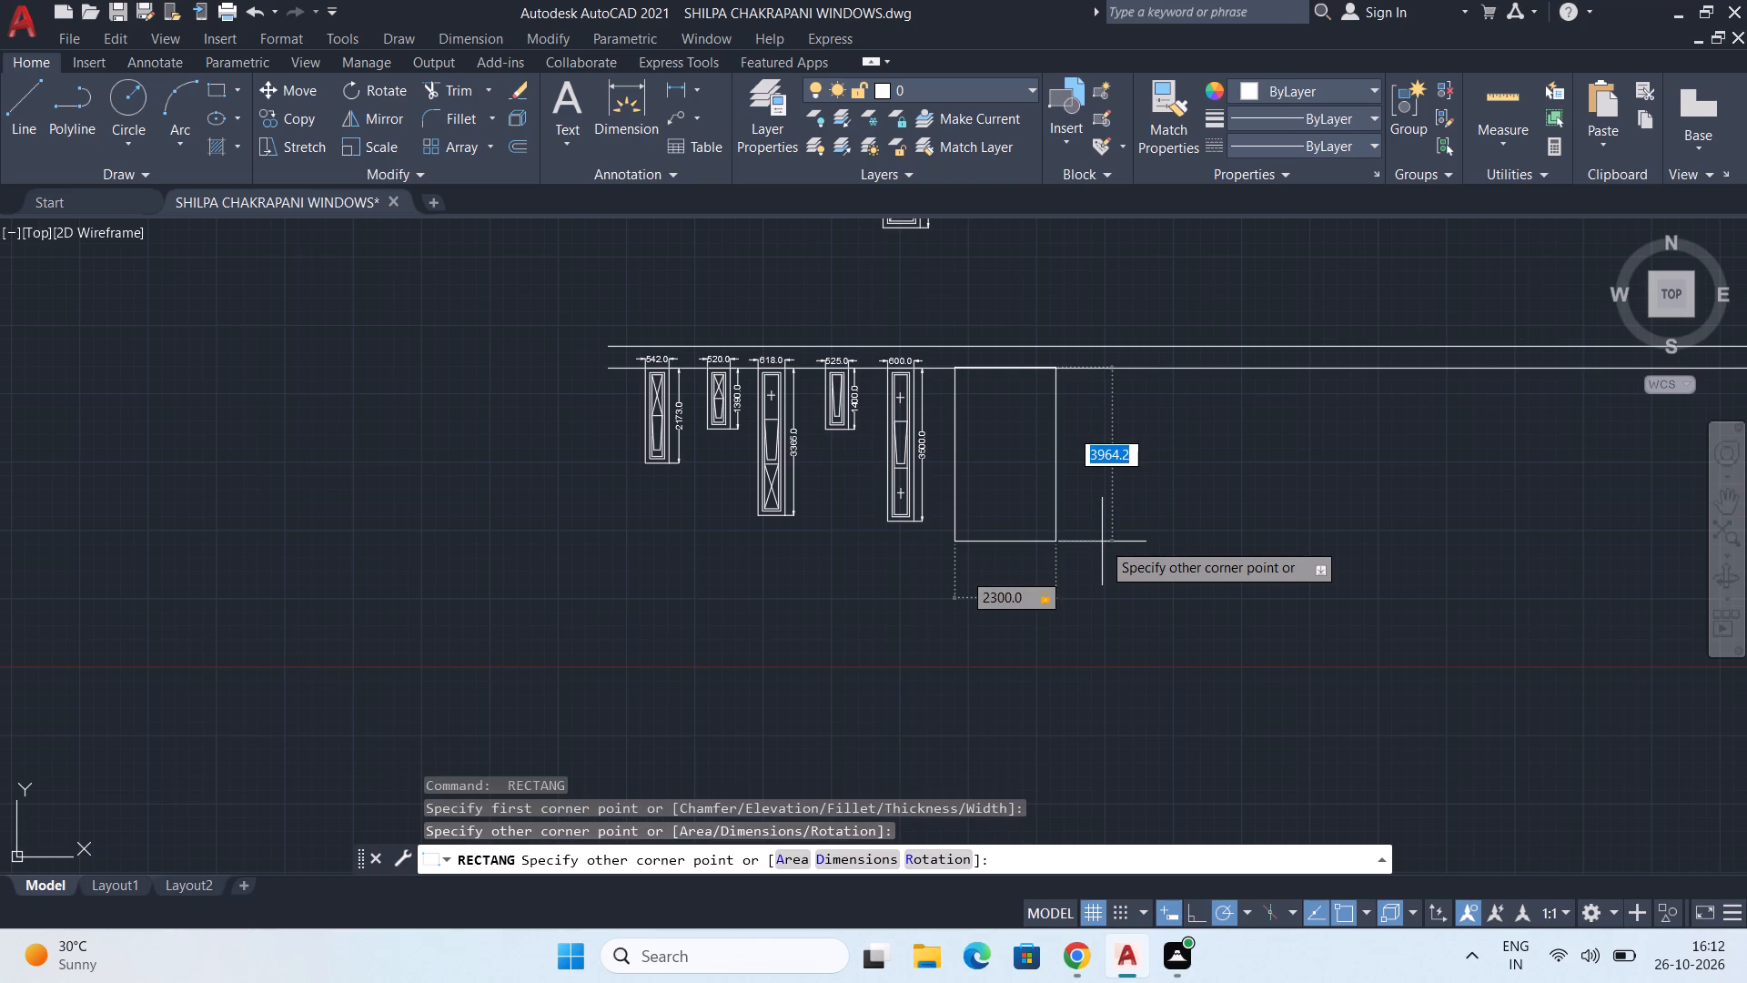
type("739")
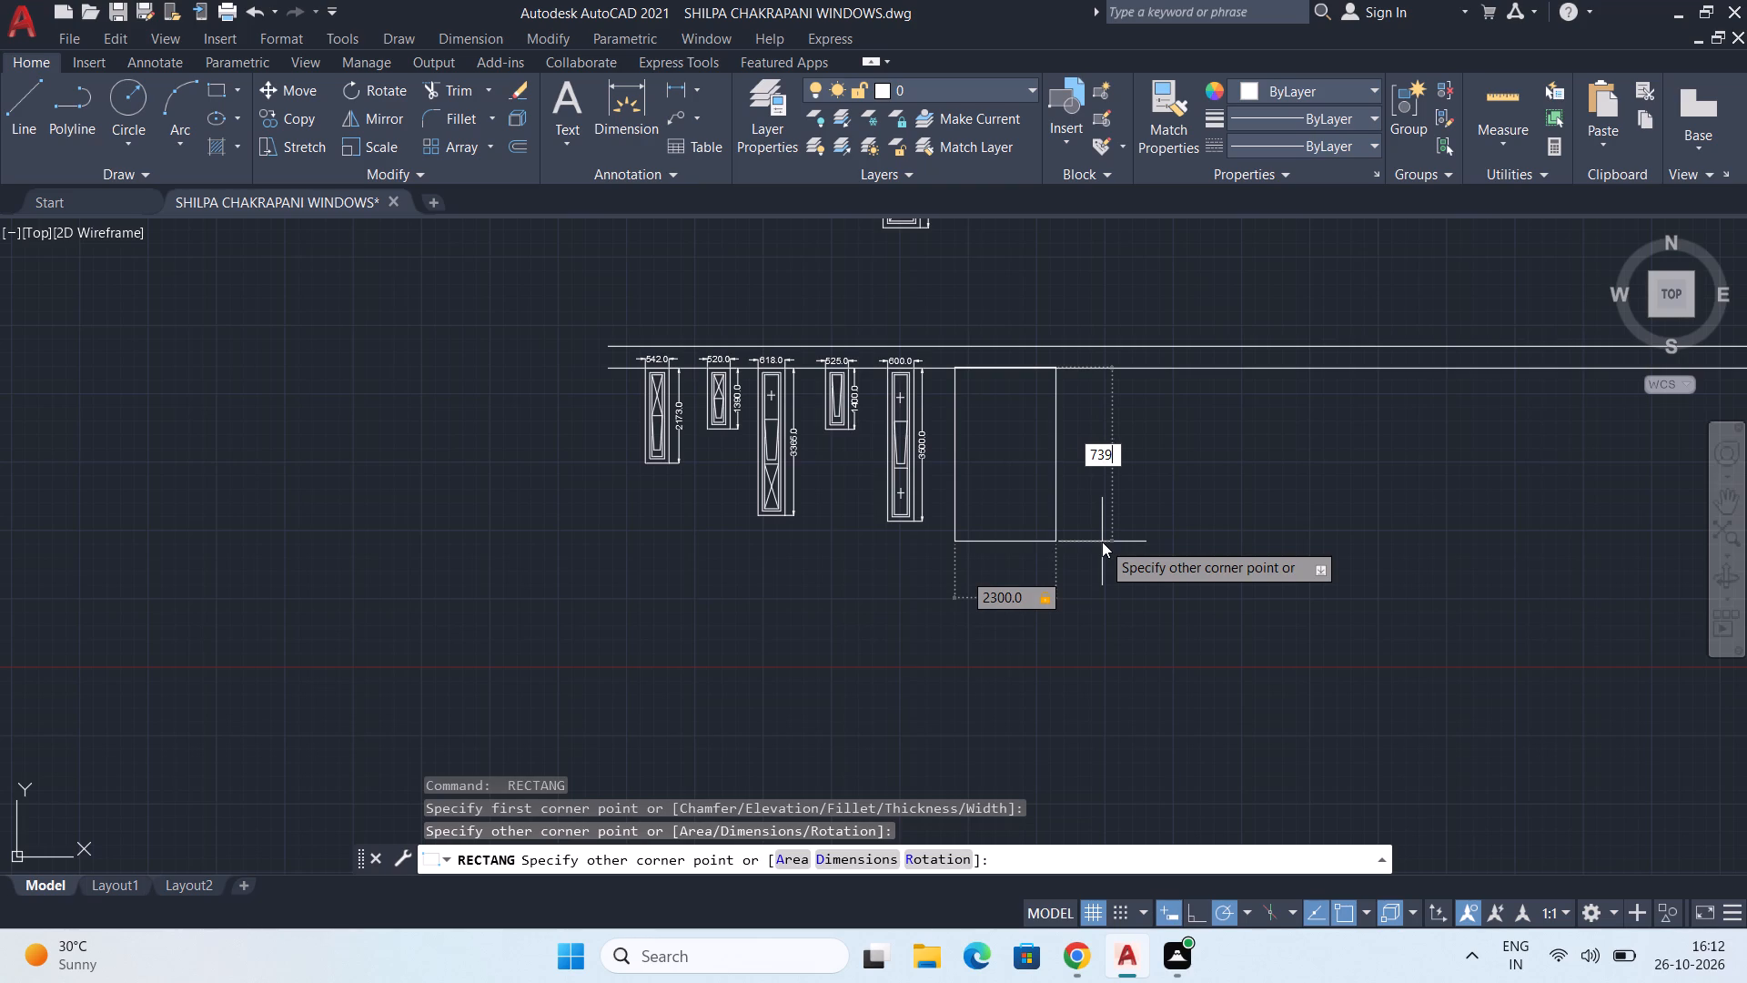
key("Return")
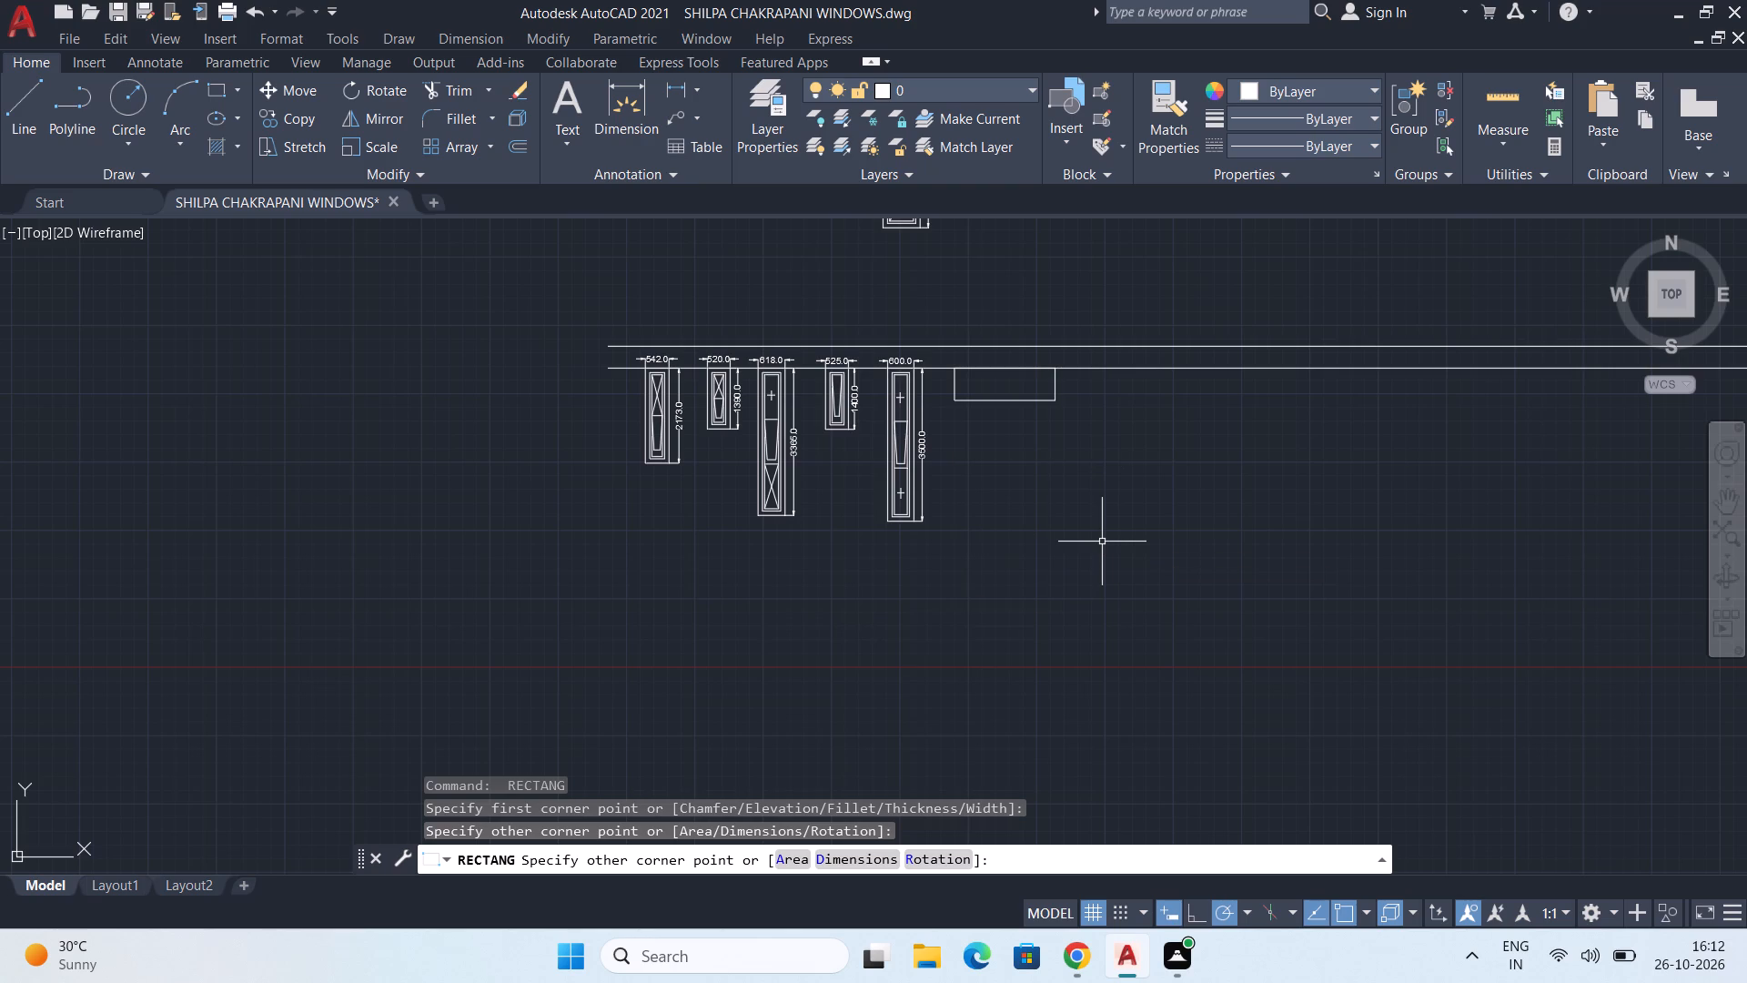
Offset the new 2300-wide window outline inward by 101.6.
scroll(954, 331, "up", 2)
middle_click_drag(975, 469, 699, 536)
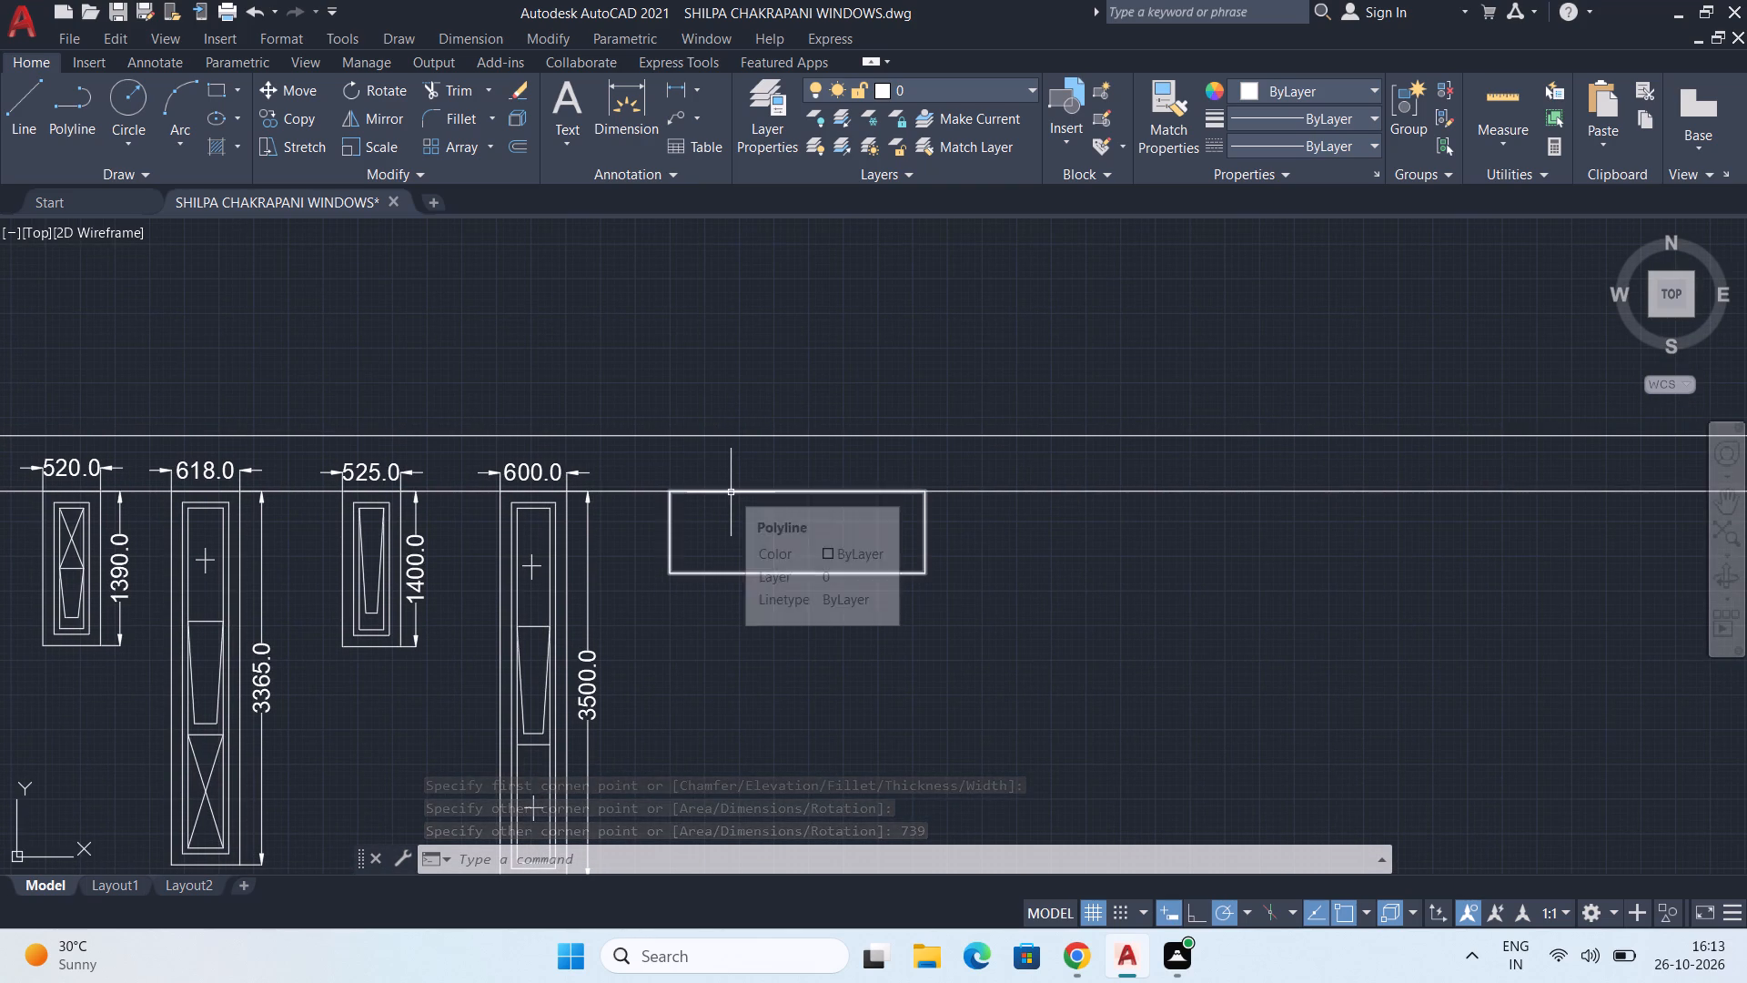
middle_click_drag(705, 601, 726, 663)
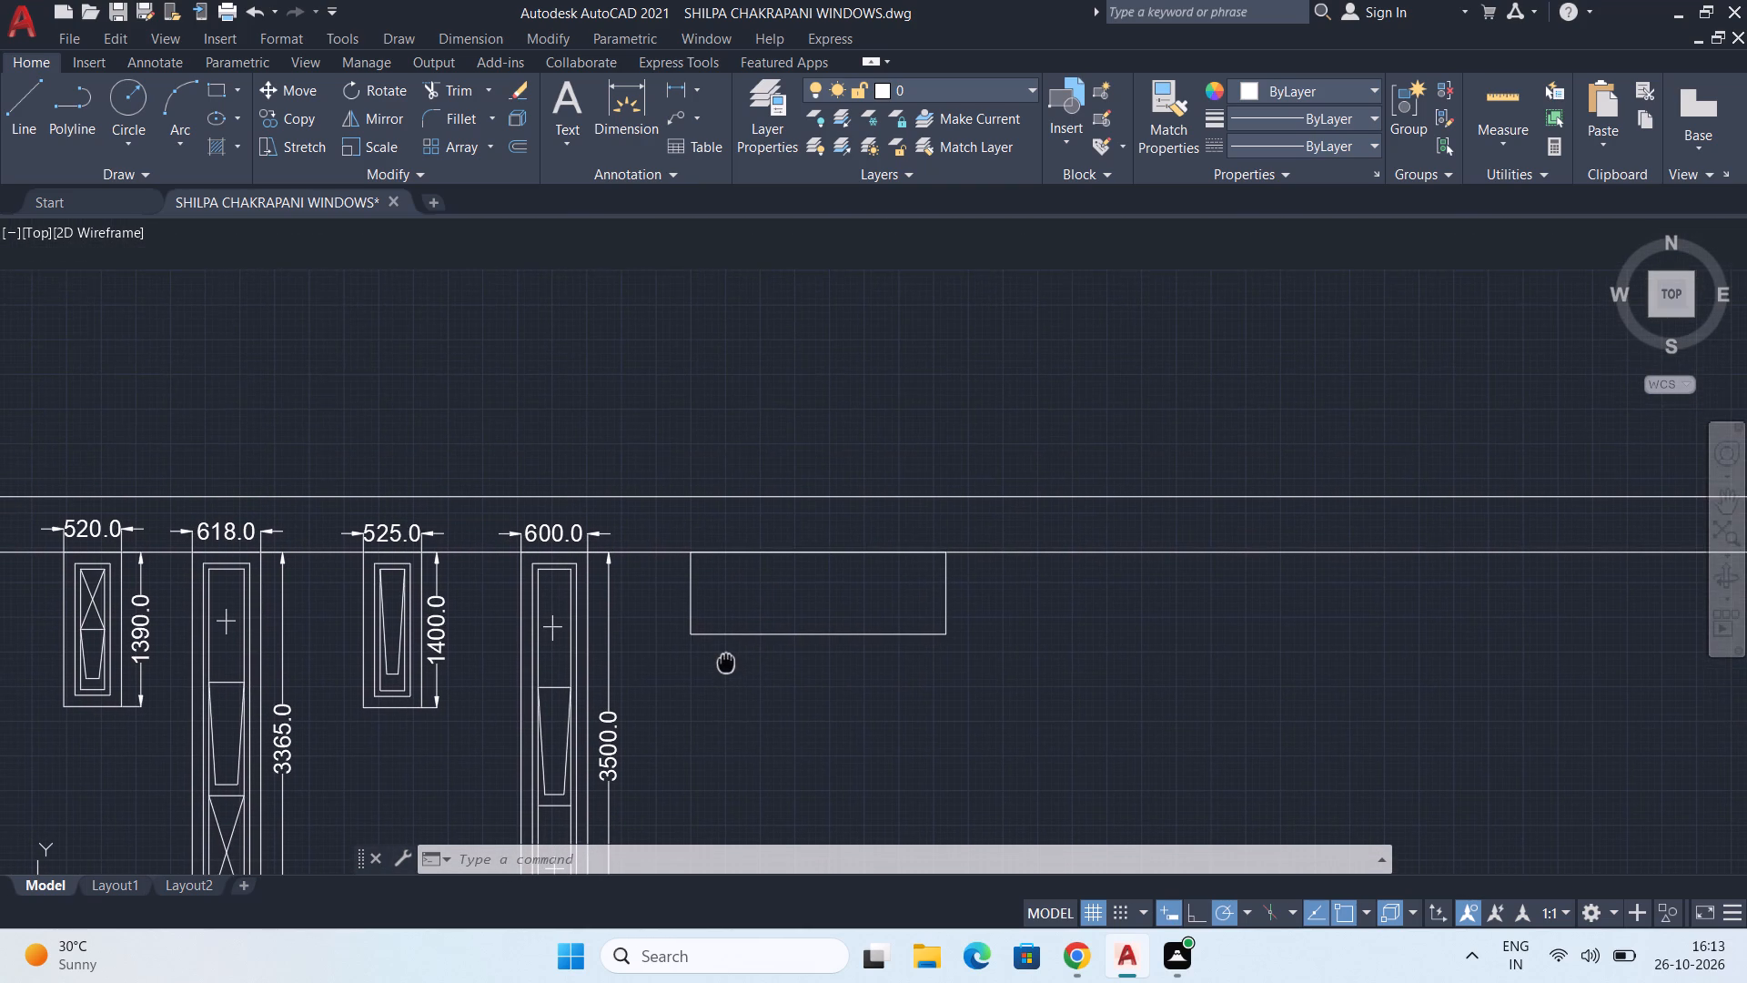
middle_click_drag(726, 663, 672, 713)
type("OFF")
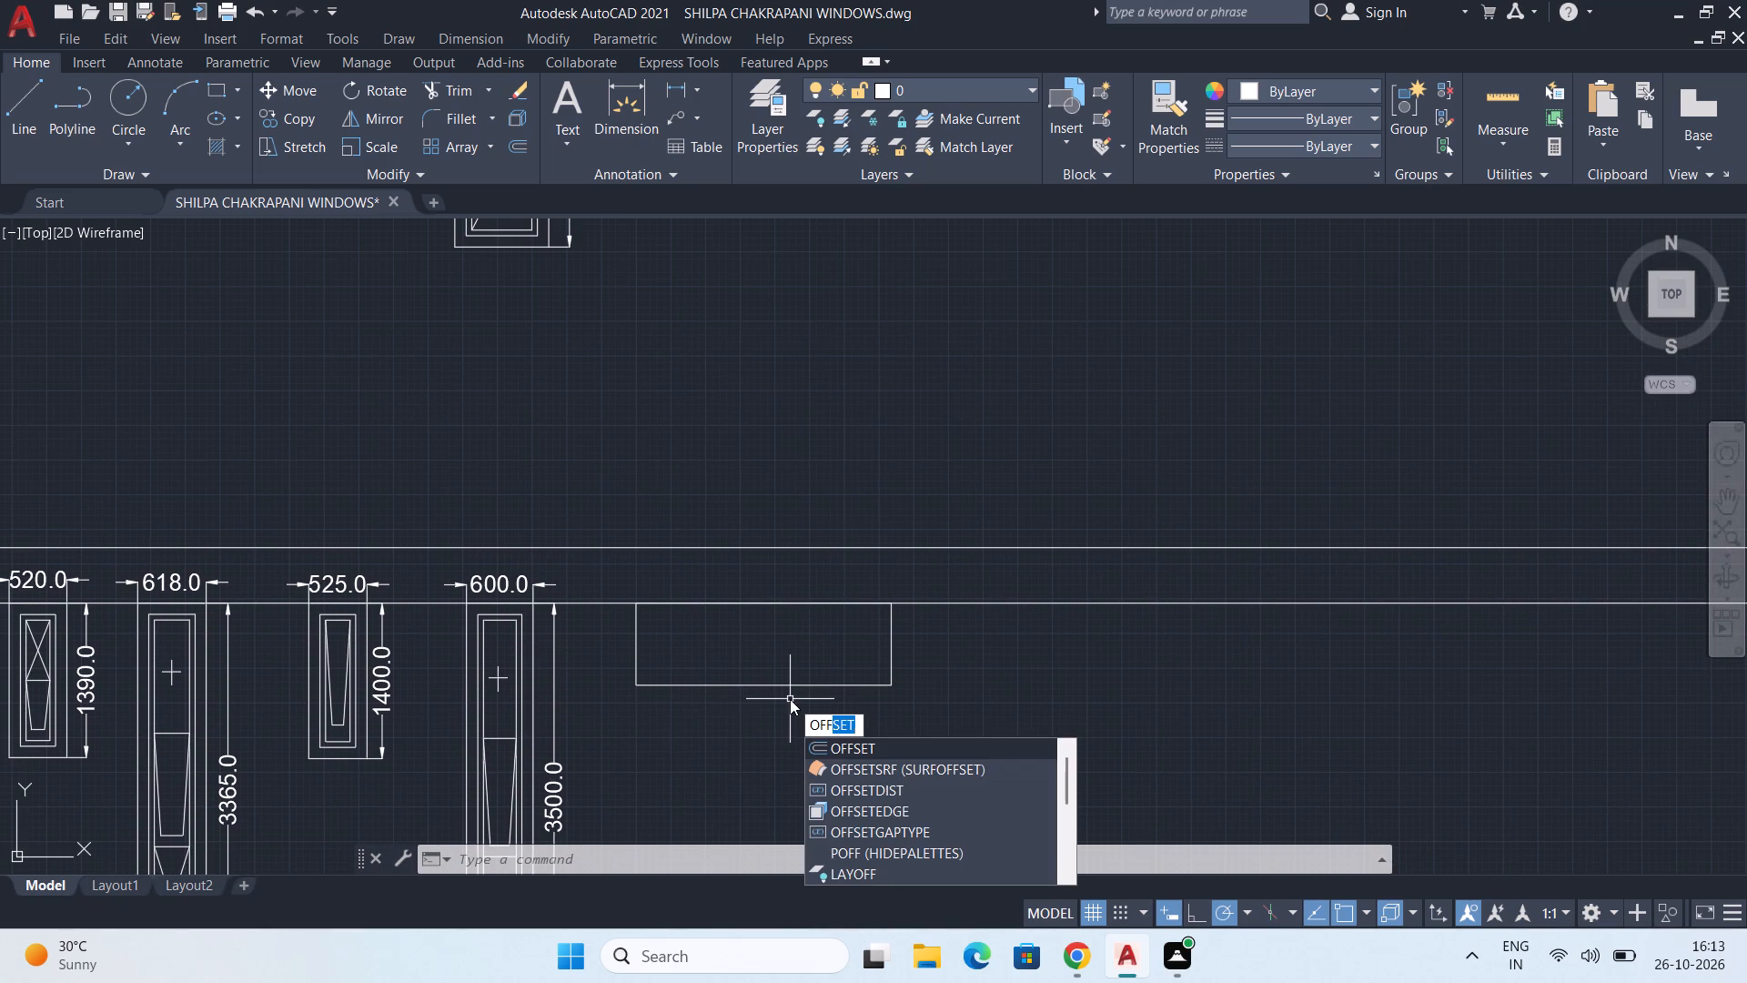
key("Return")
type("101.6")
key("Return")
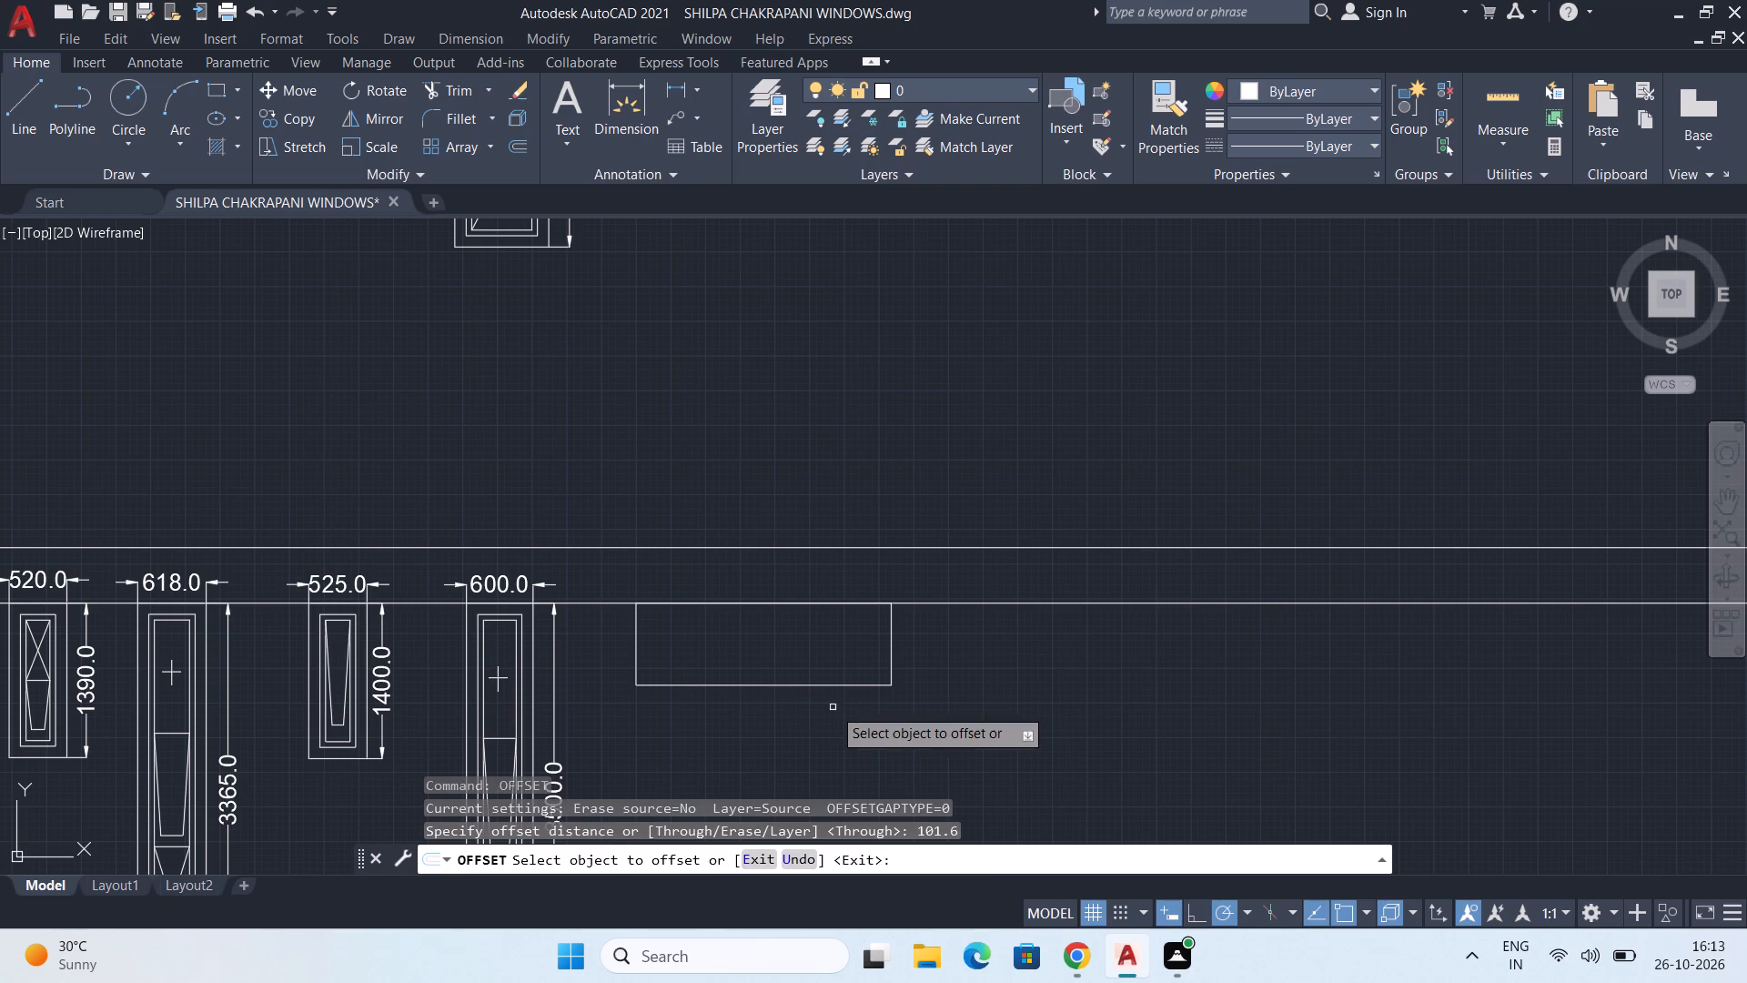
scroll(575, 703, "up", 2)
left_click(715, 607)
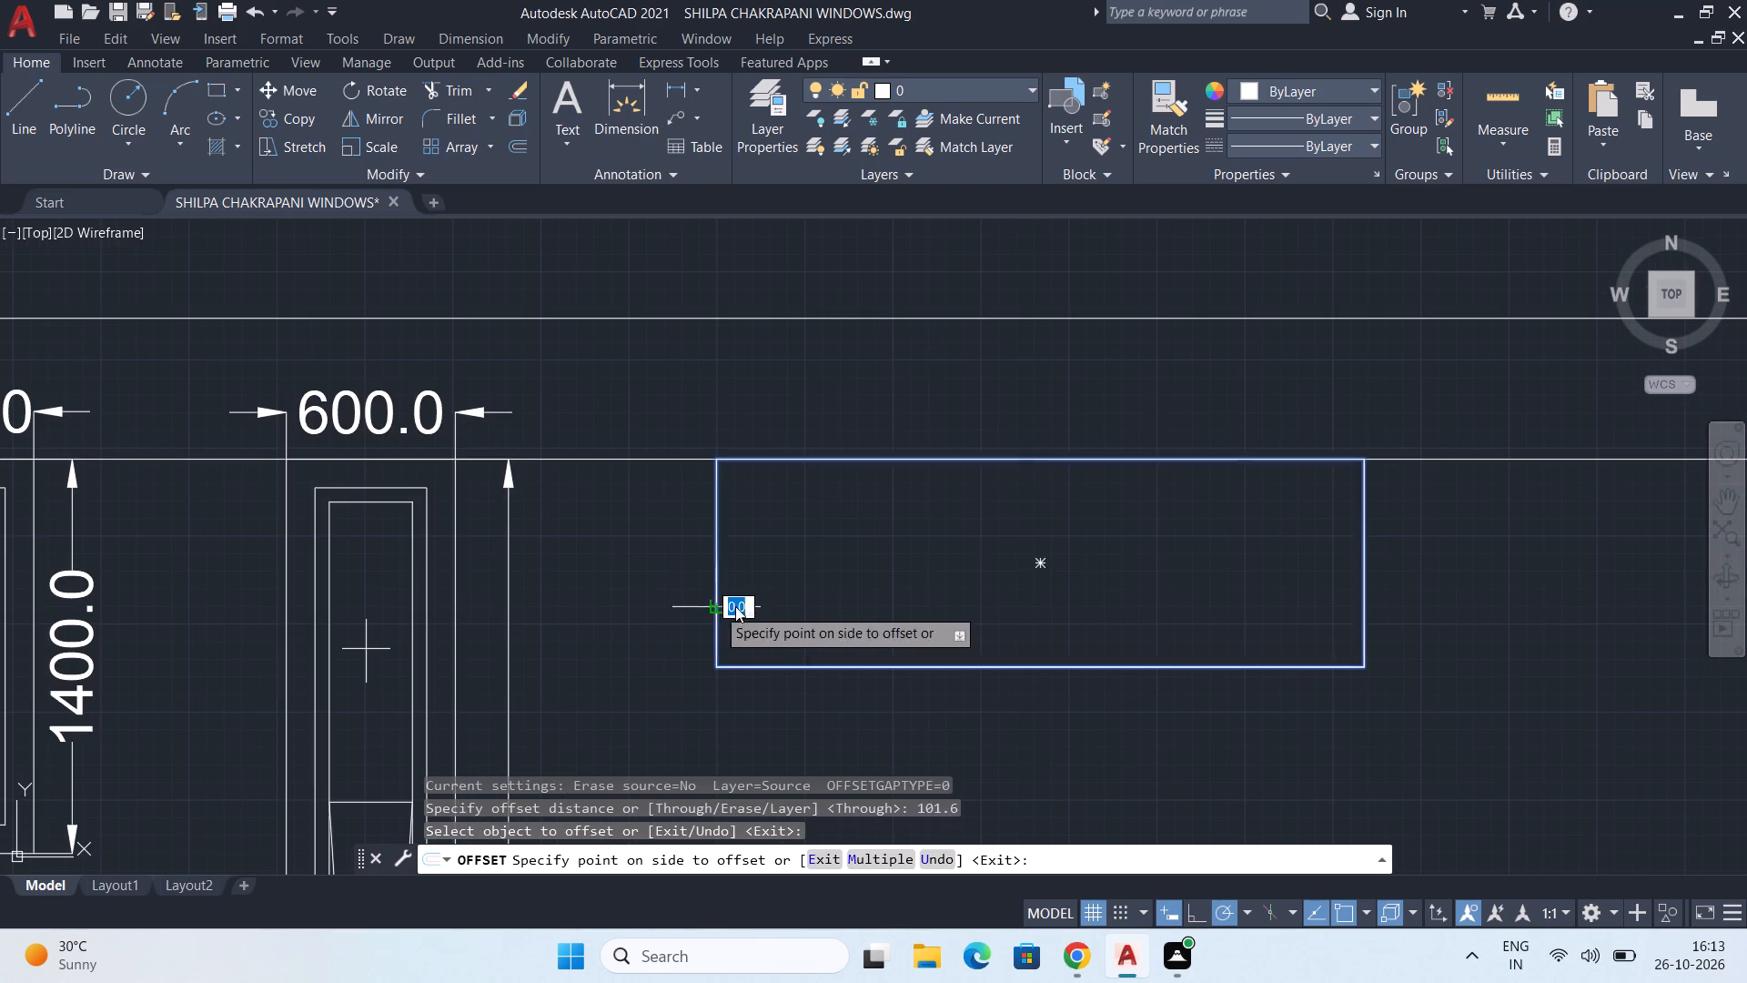
left_click(750, 604)
Offset the 2300-wide window's inner frame rectangle inward by a further 50.8.
left_click(746, 584)
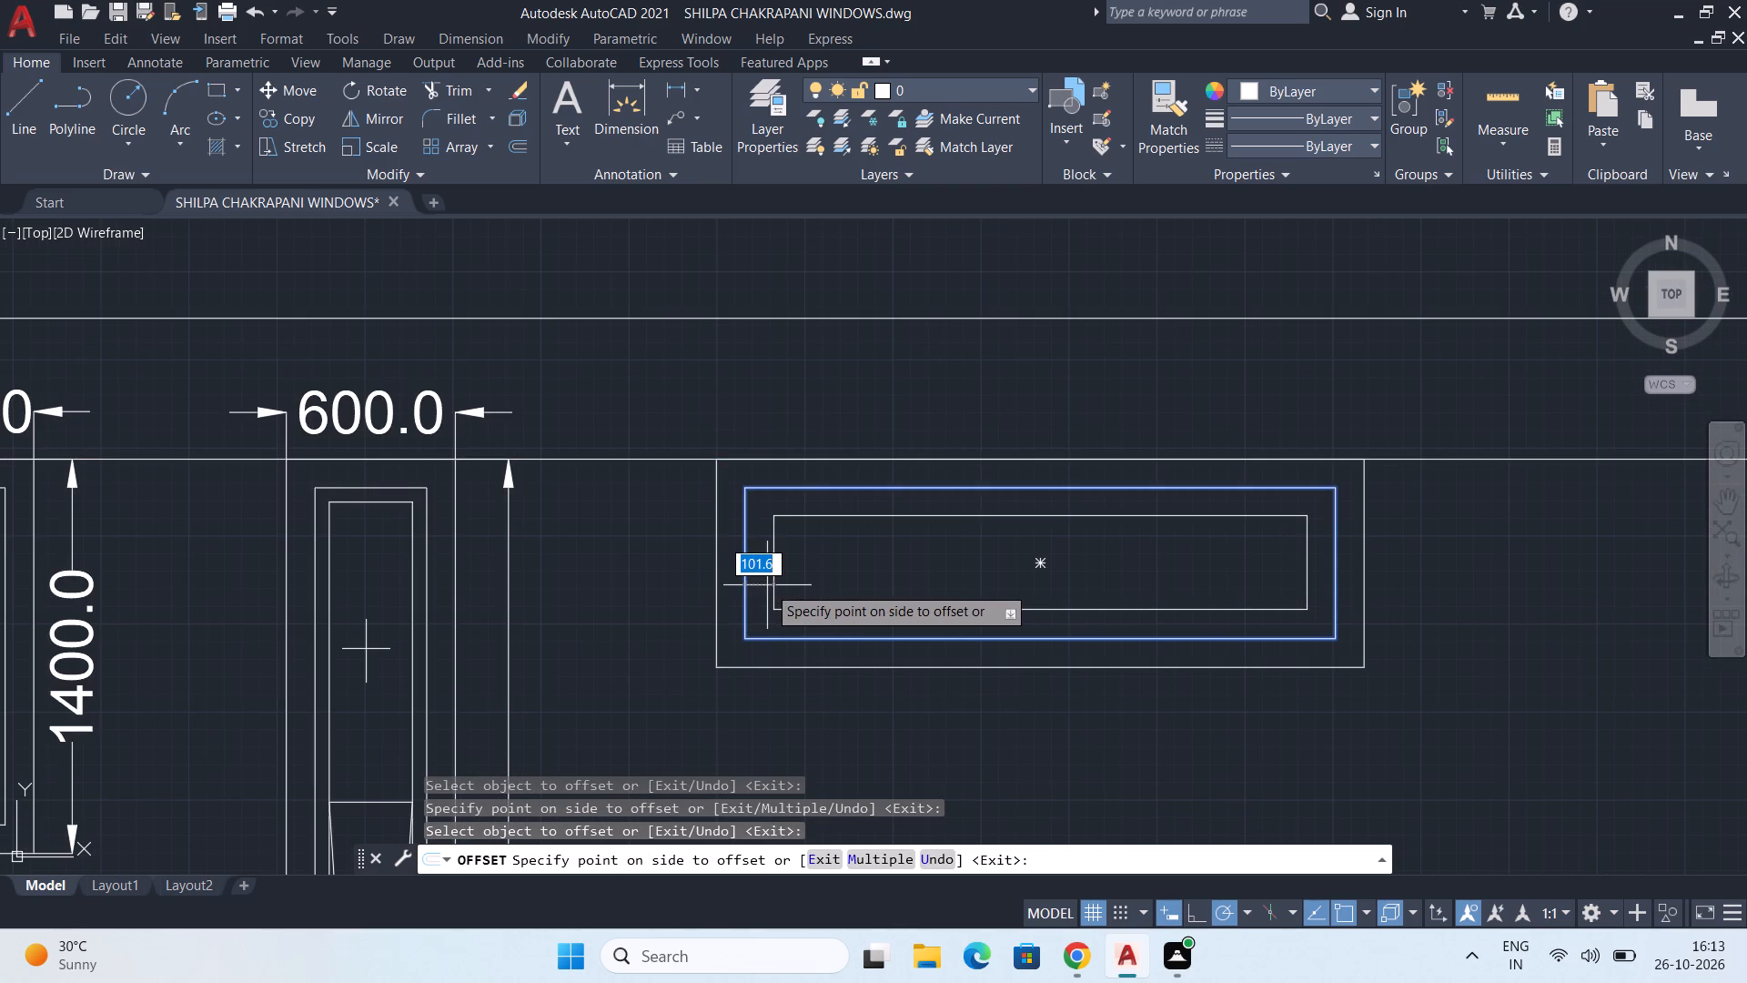
type("50.")
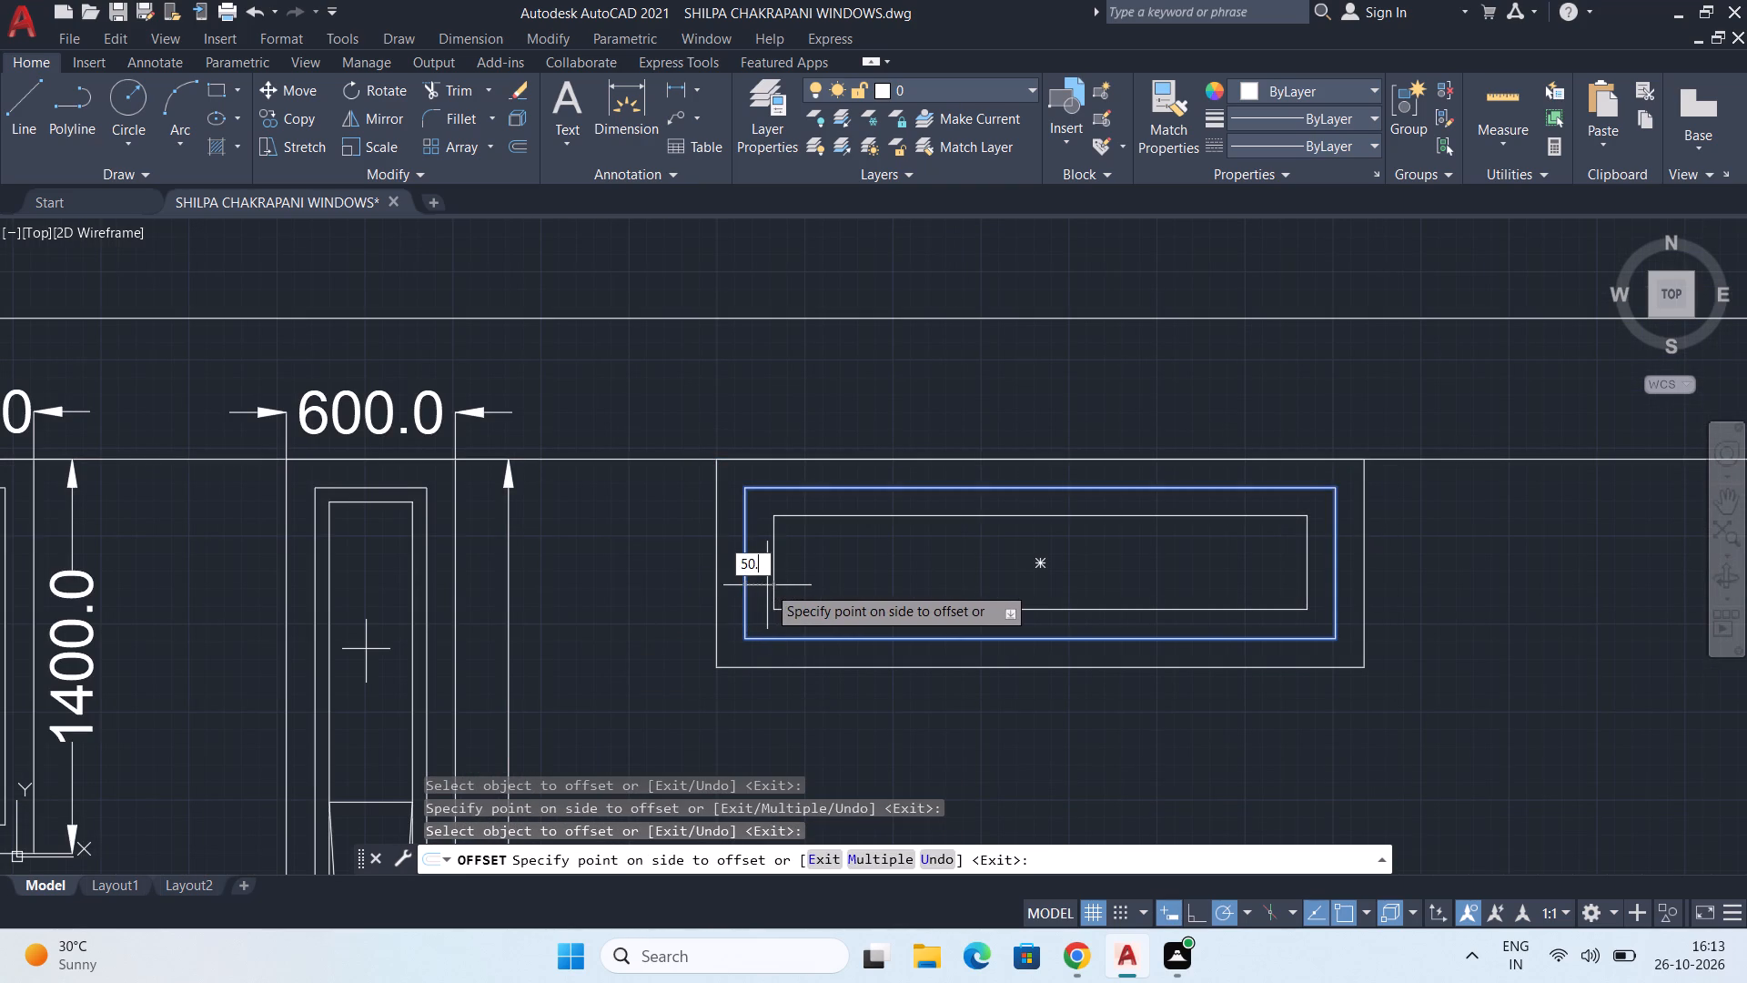
key("8")
key("Return")
key("space")
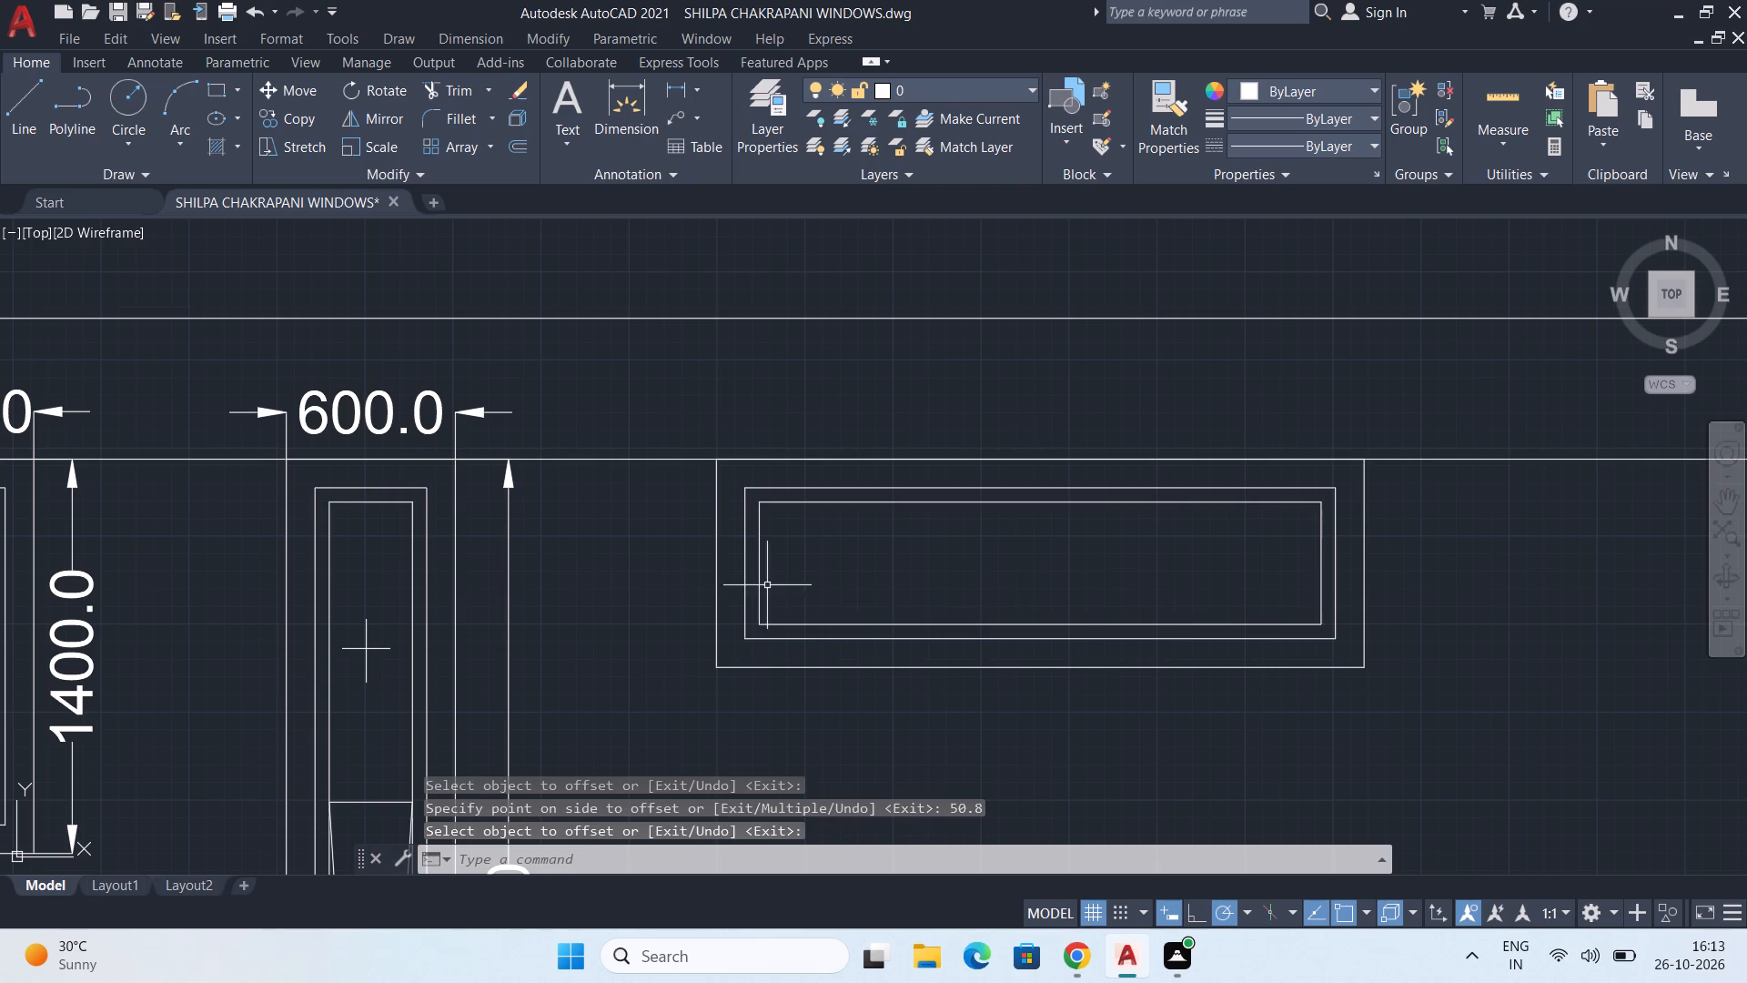
Draw a vertical centre line between the top and bottom midpoints of the 2300-wide window's innermost rectangle.
key("l")
key("Return")
middle_click_drag(960, 683, 753, 700)
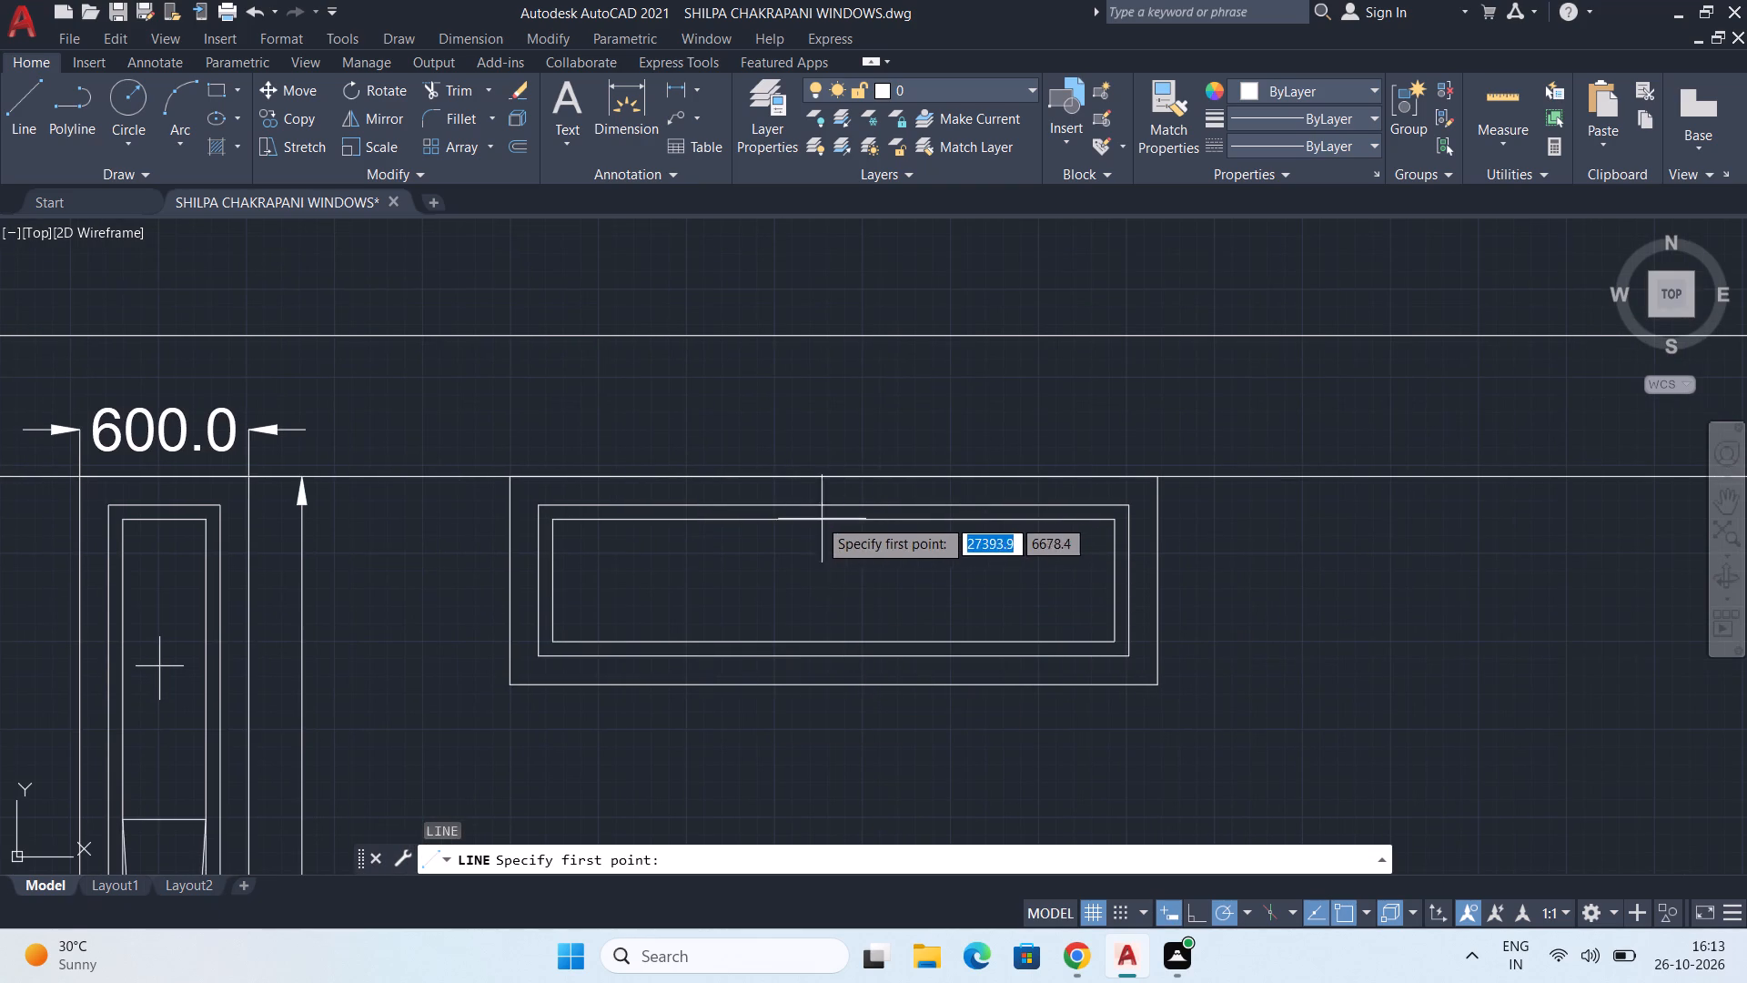
left_click(834, 519)
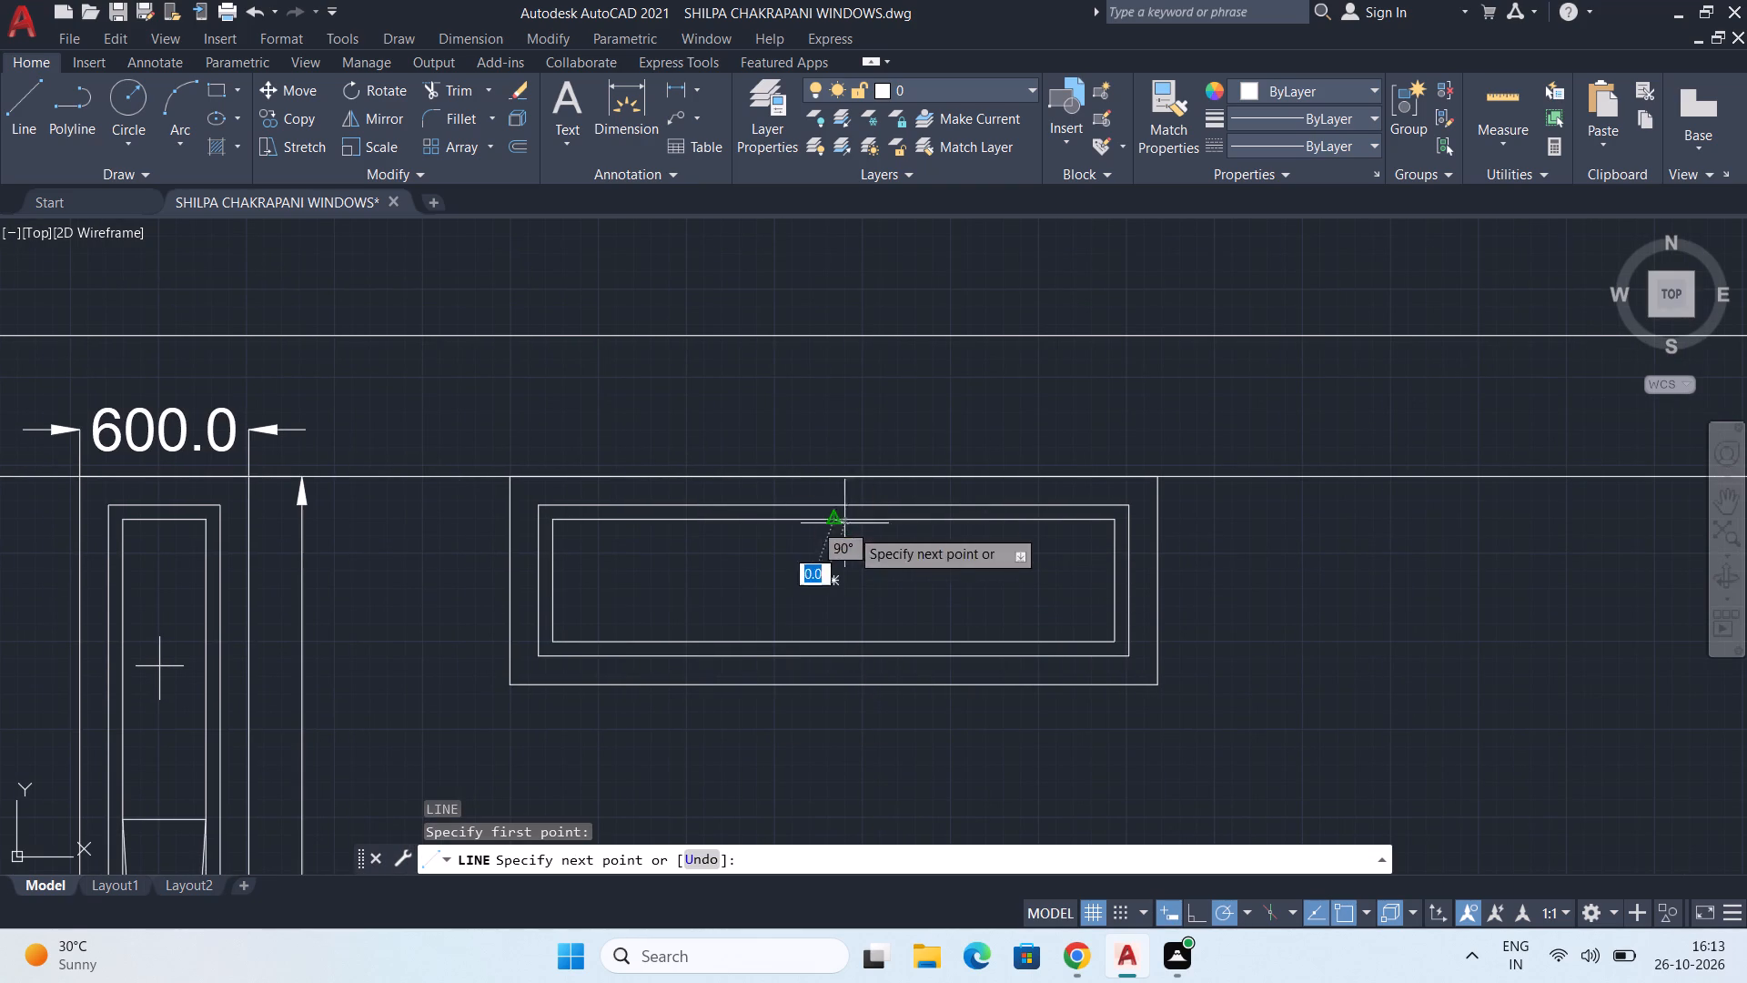
left_click(840, 642)
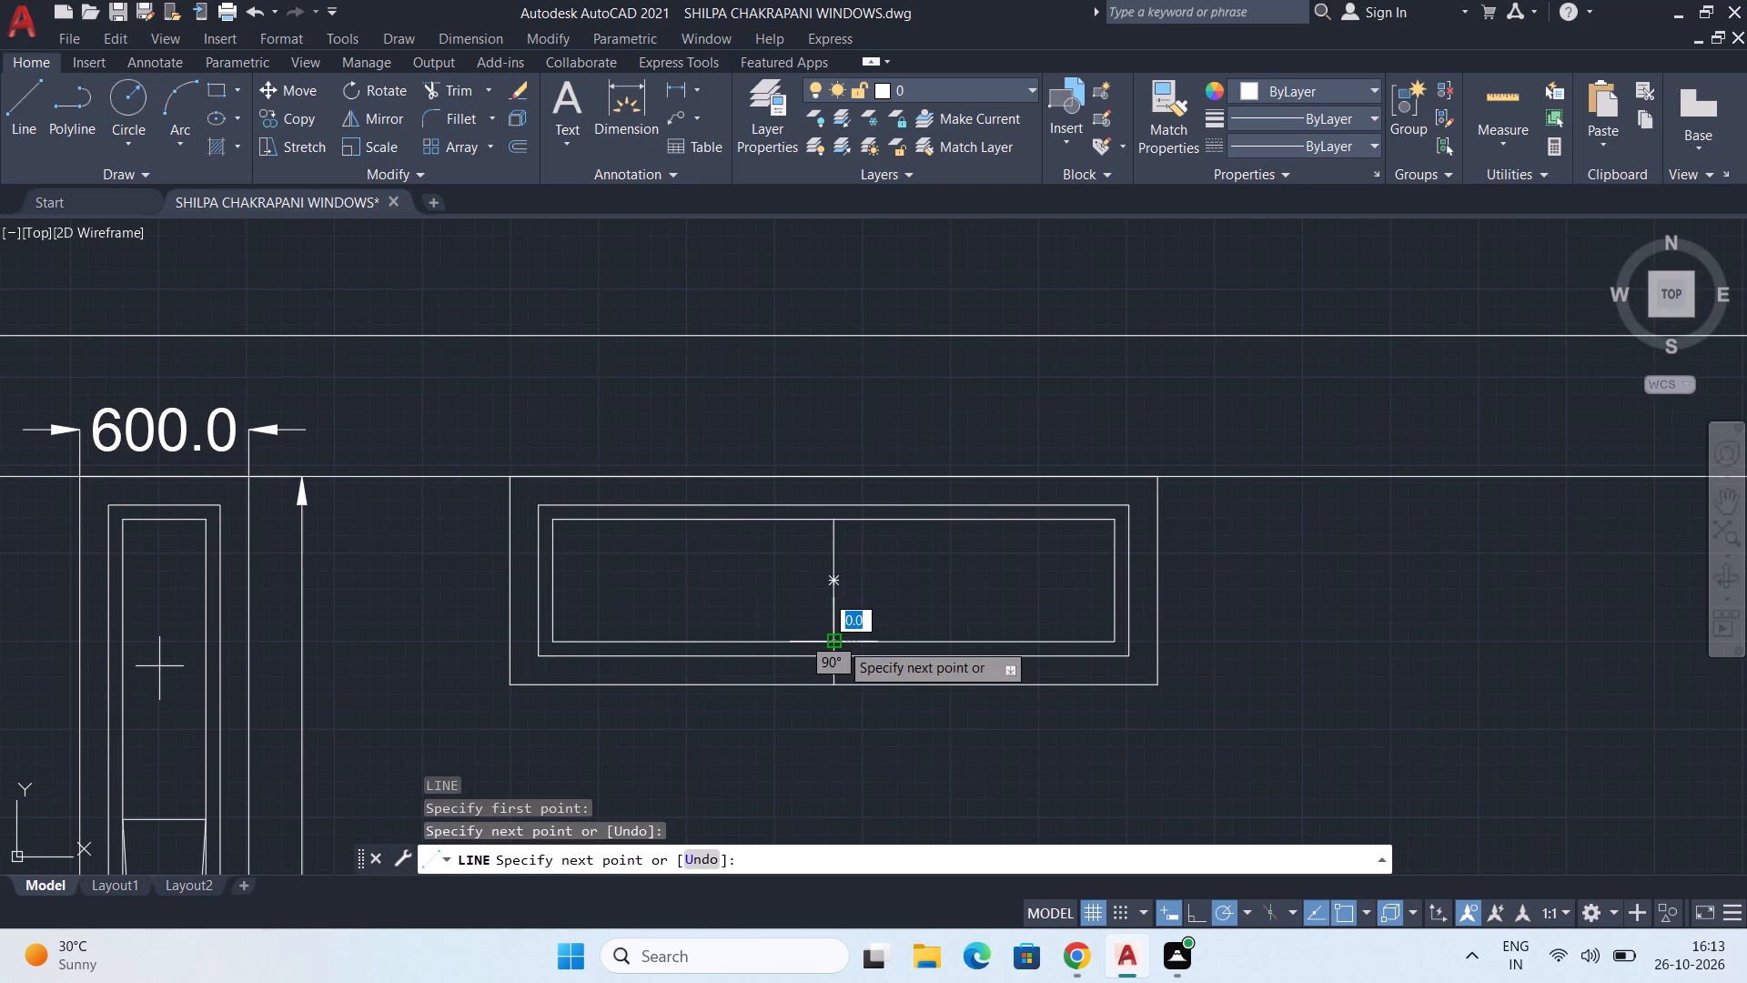
key("Escape")
Offset the vertical centre line by 25.4 to each side to form the window's central mullion.
scroll(841, 640, "down", 1)
type("OFF")
key("Return")
type("25.4")
key("Return")
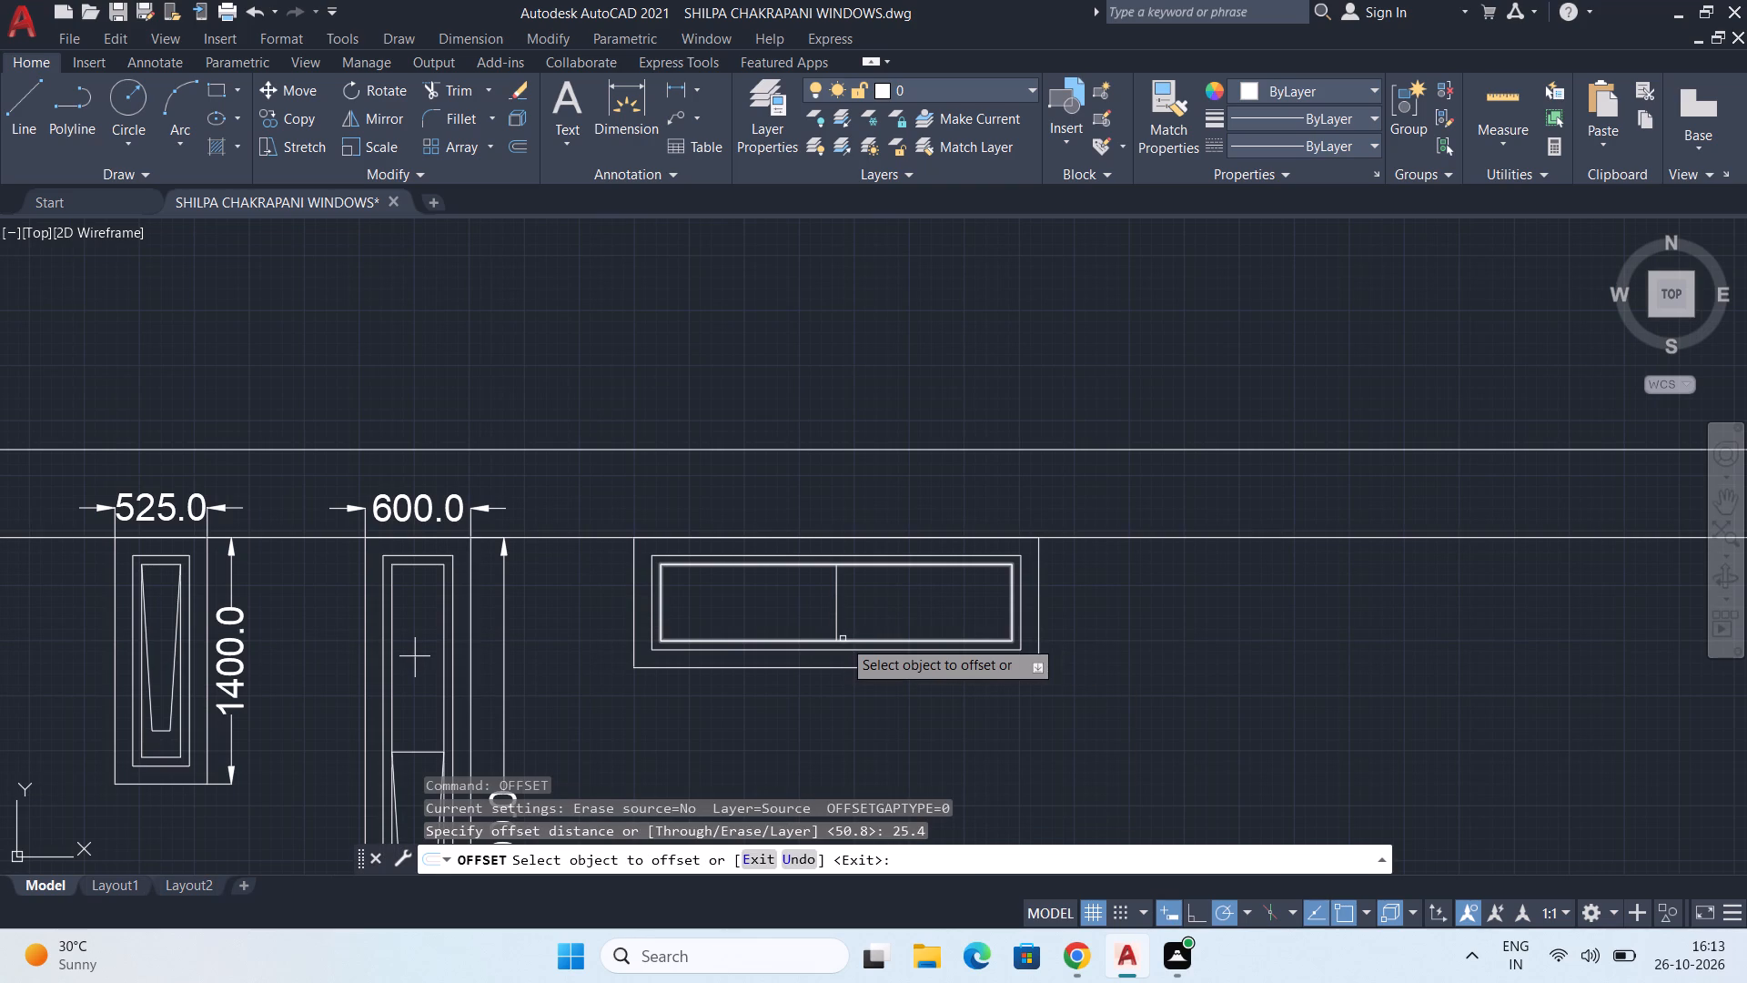
scroll(858, 558, "up", 2)
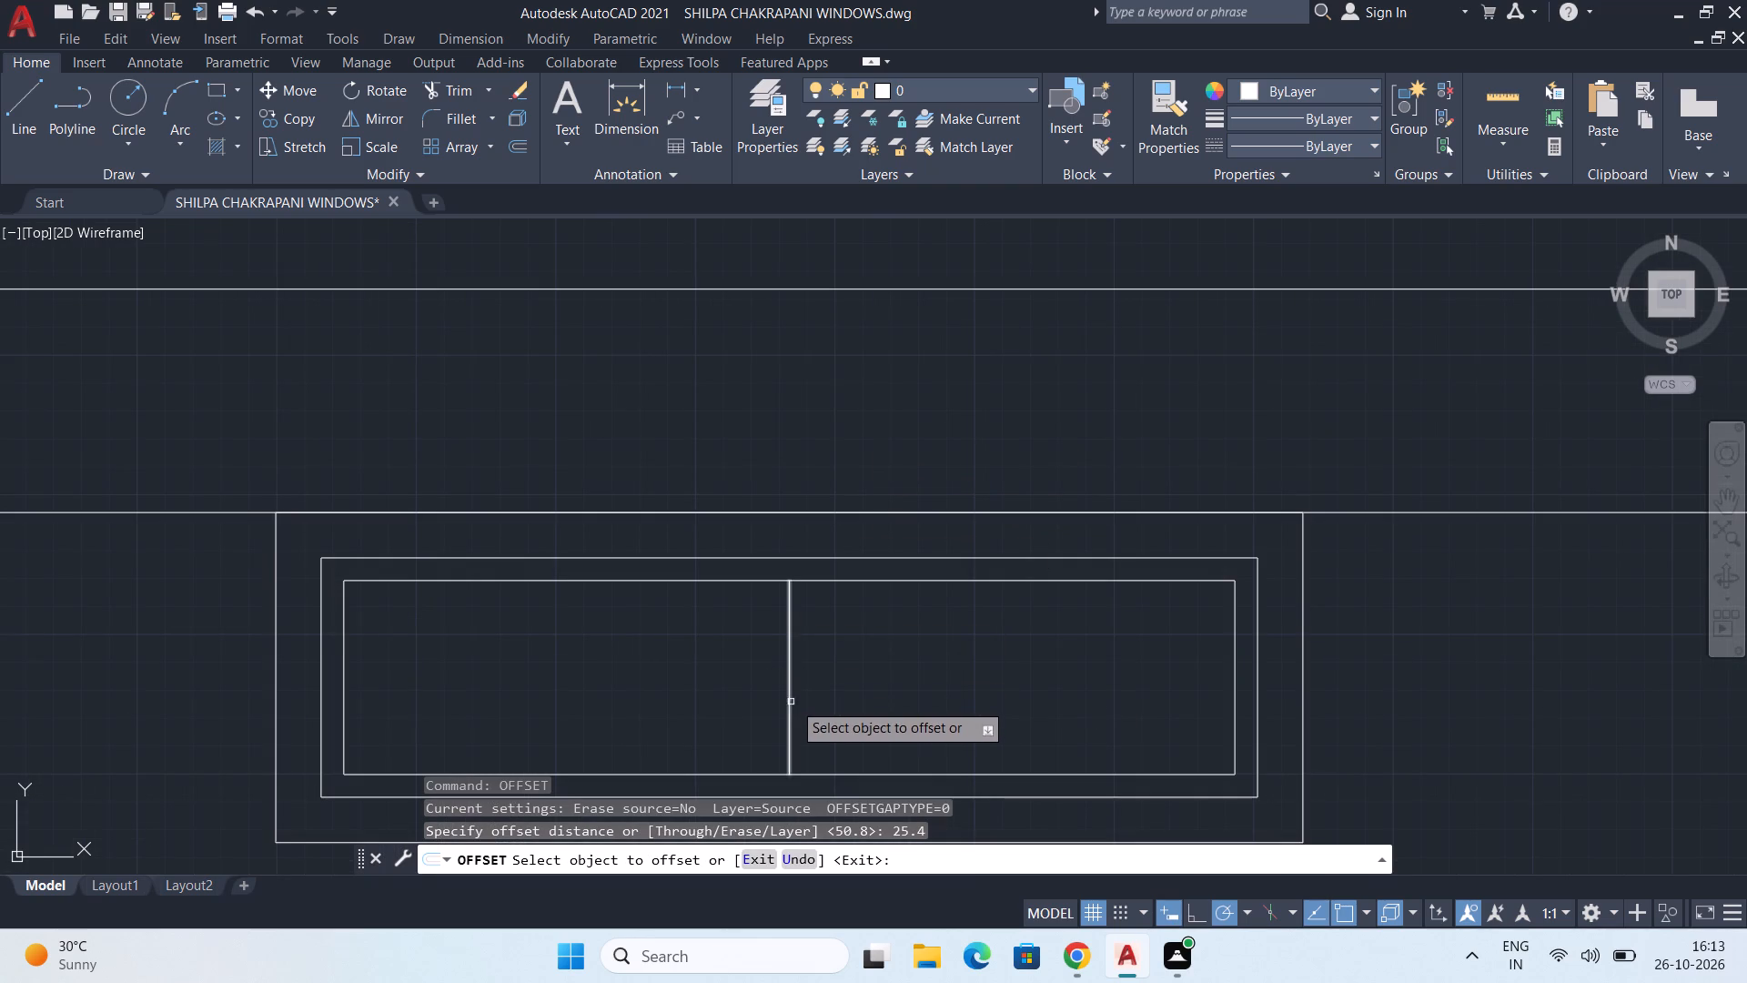
left_click(793, 702)
left_click(821, 702)
left_click(789, 734)
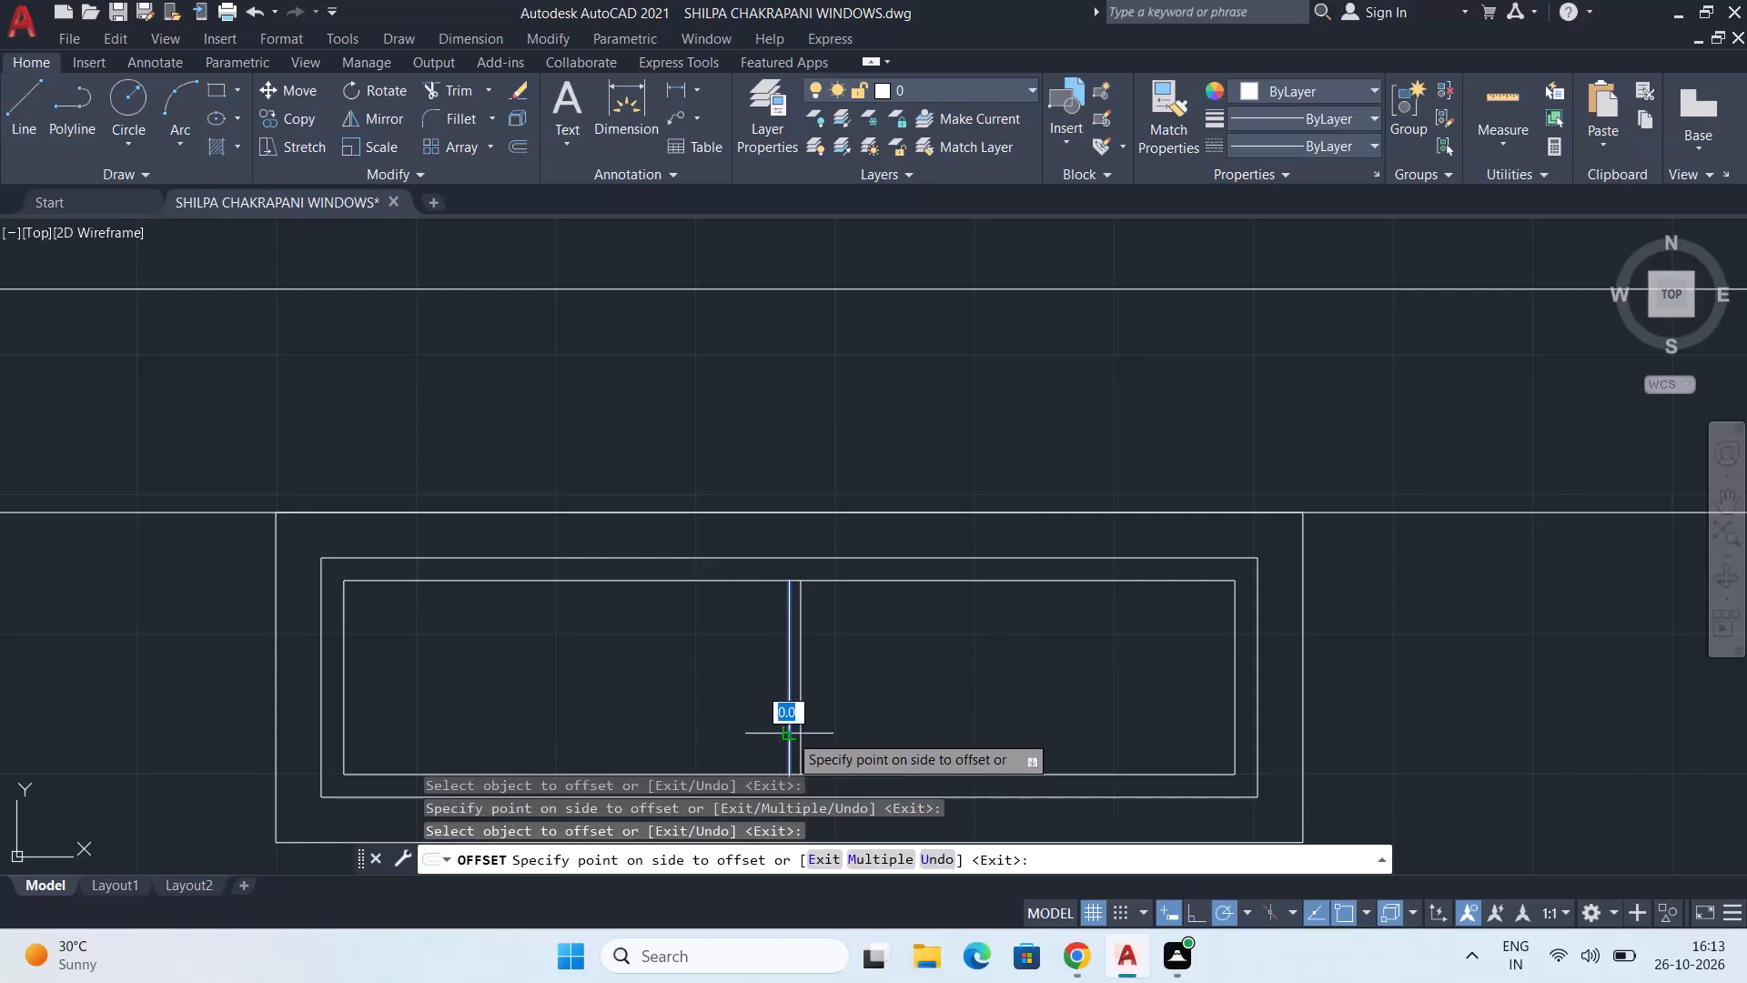
left_click(755, 729)
key("space")
Delete the original centre line between the two mullion lines.
left_click(791, 716)
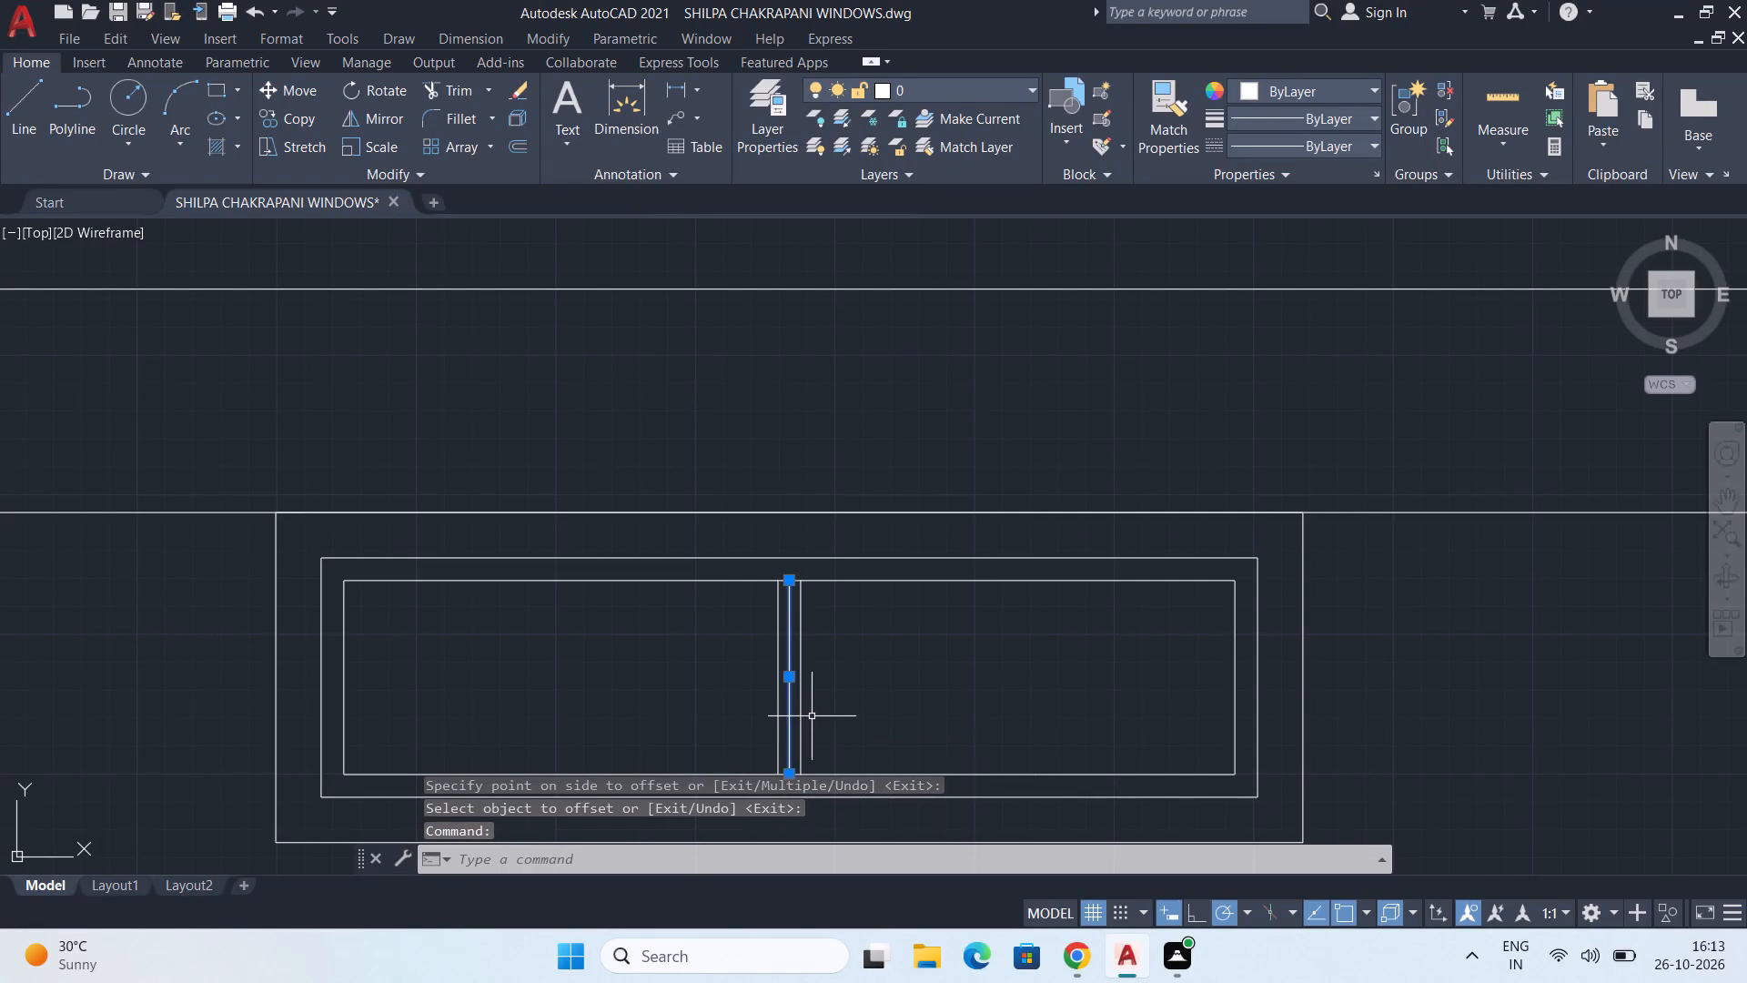
key("Delete")
Examine the opening symbols drawn in the windows of the SECURITY ROOM, OUT HOUSE and untitled rows.
scroll(795, 721, "down", 2)
middle_click_drag(822, 726, 791, 700)
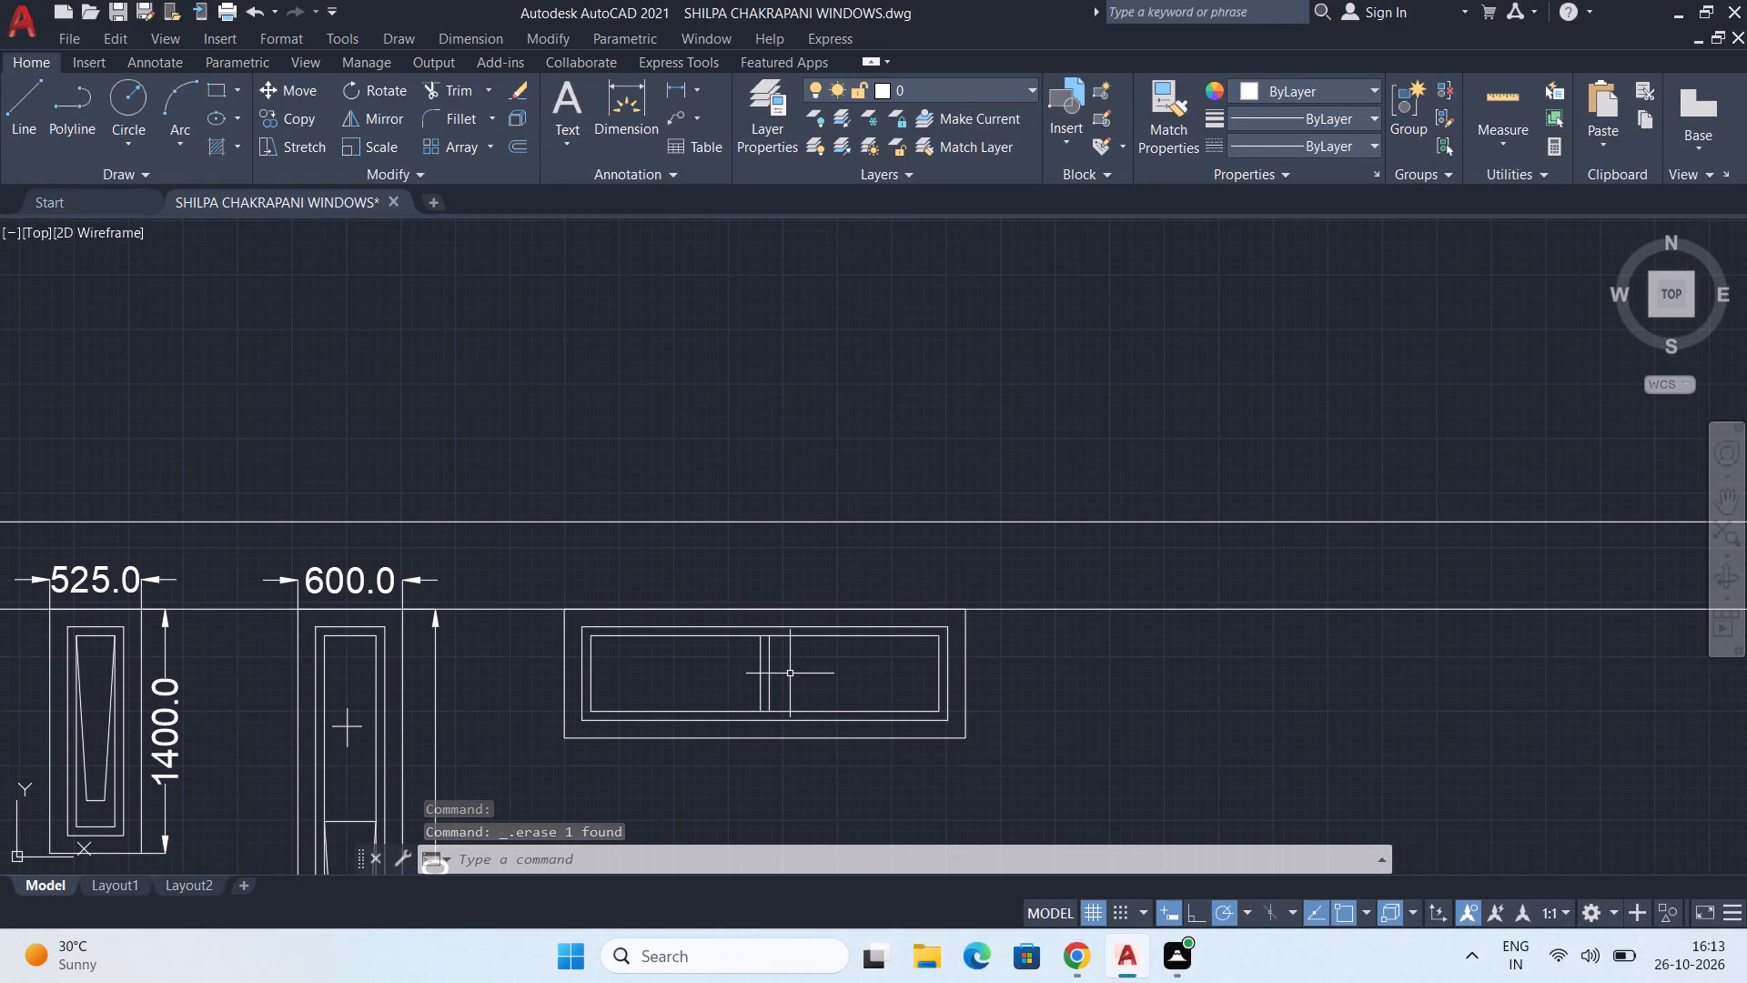
scroll(594, 679, "down", 2)
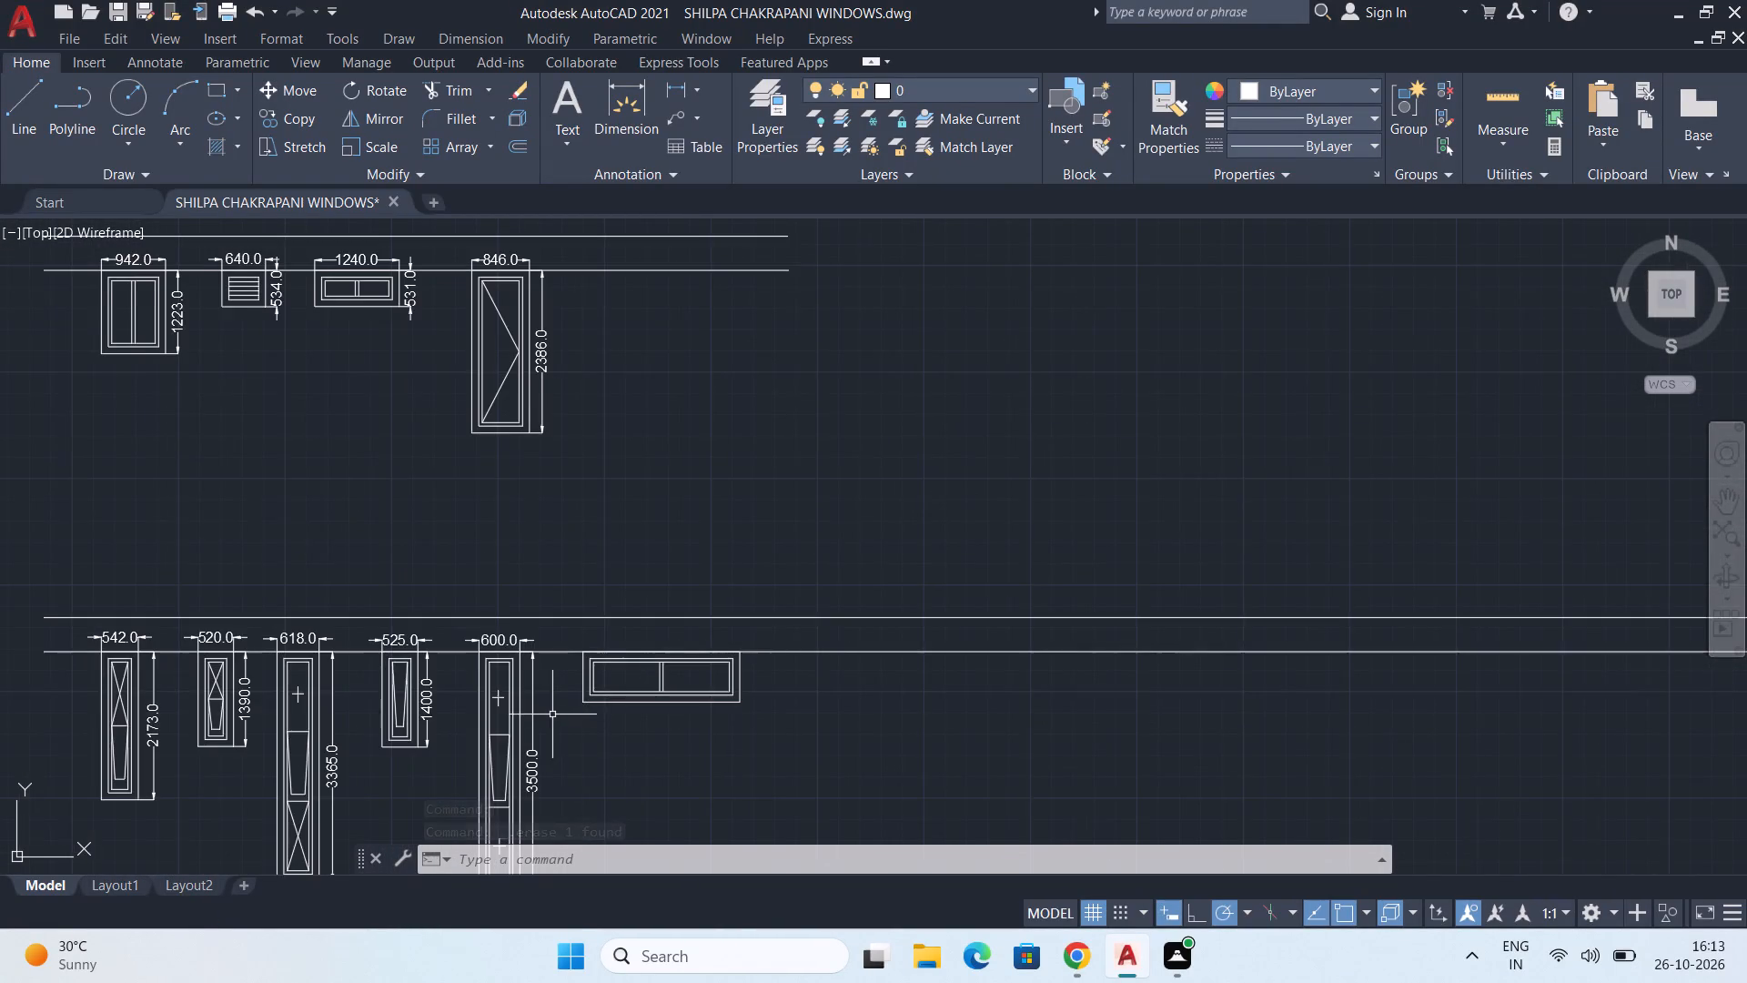
middle_click_drag(552, 714, 690, 860)
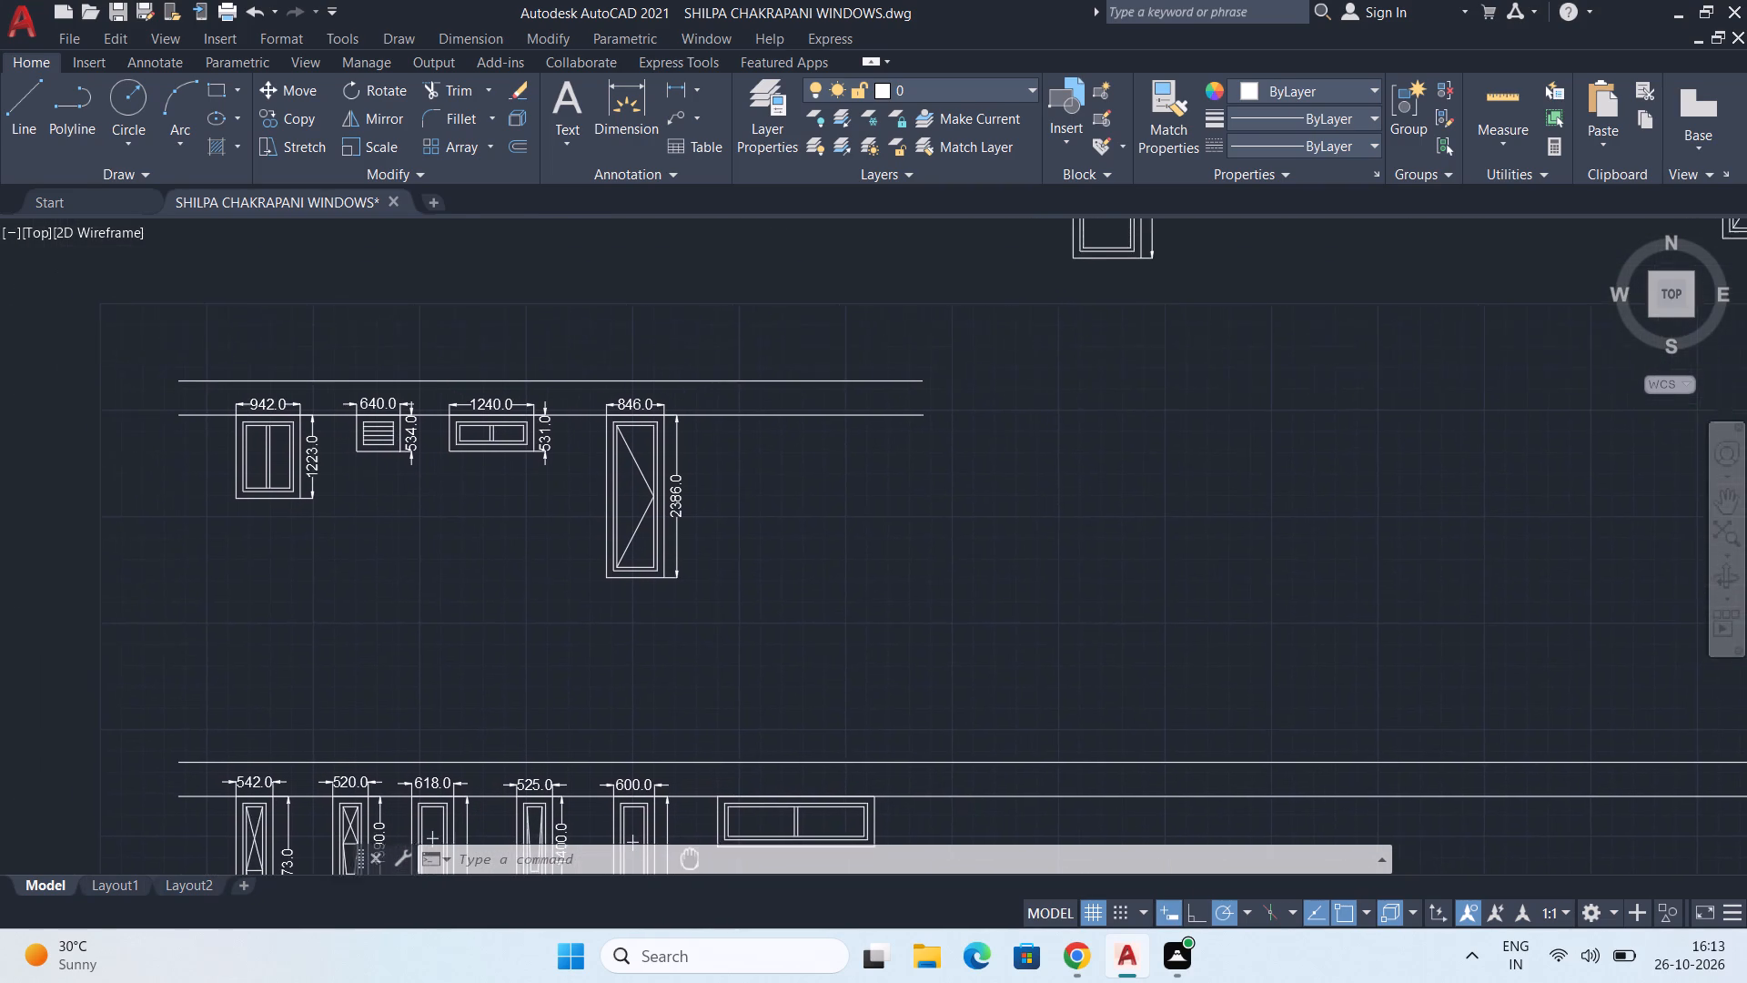
middle_click_drag(690, 860, 702, 865)
scroll(328, 597, "down", 1)
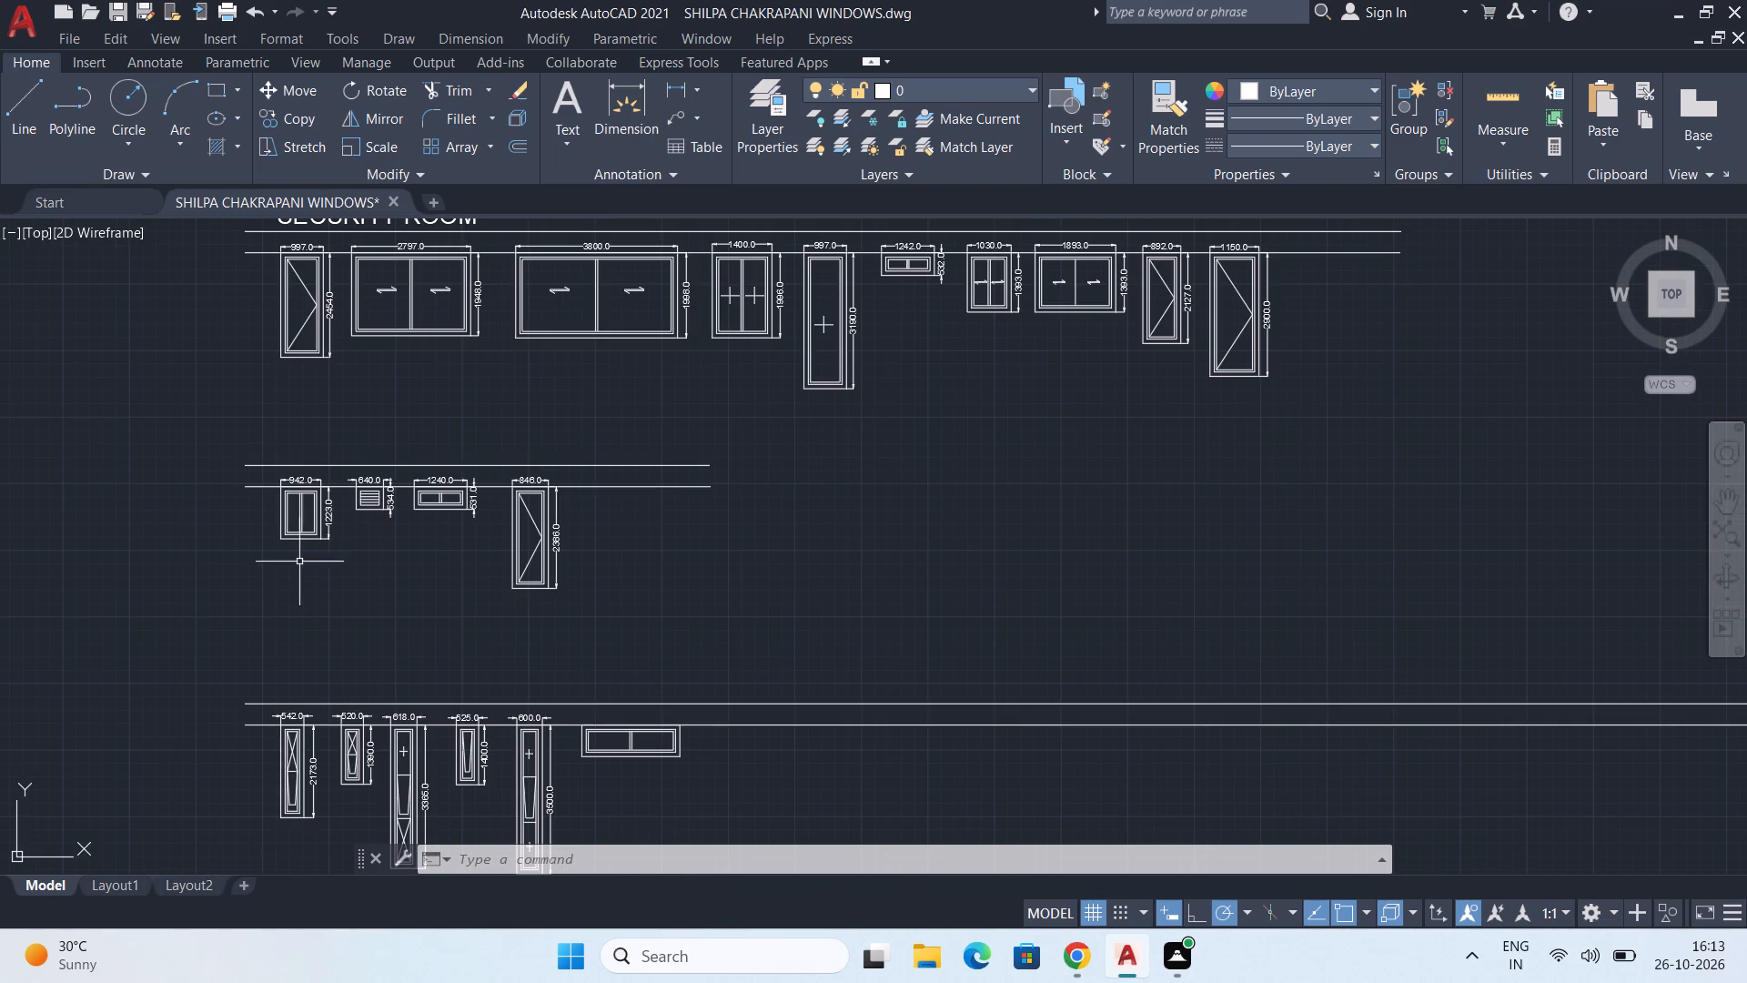
scroll(291, 522, "up", 1)
middle_click_drag(366, 538, 417, 765)
middle_click_drag(570, 539, 598, 621)
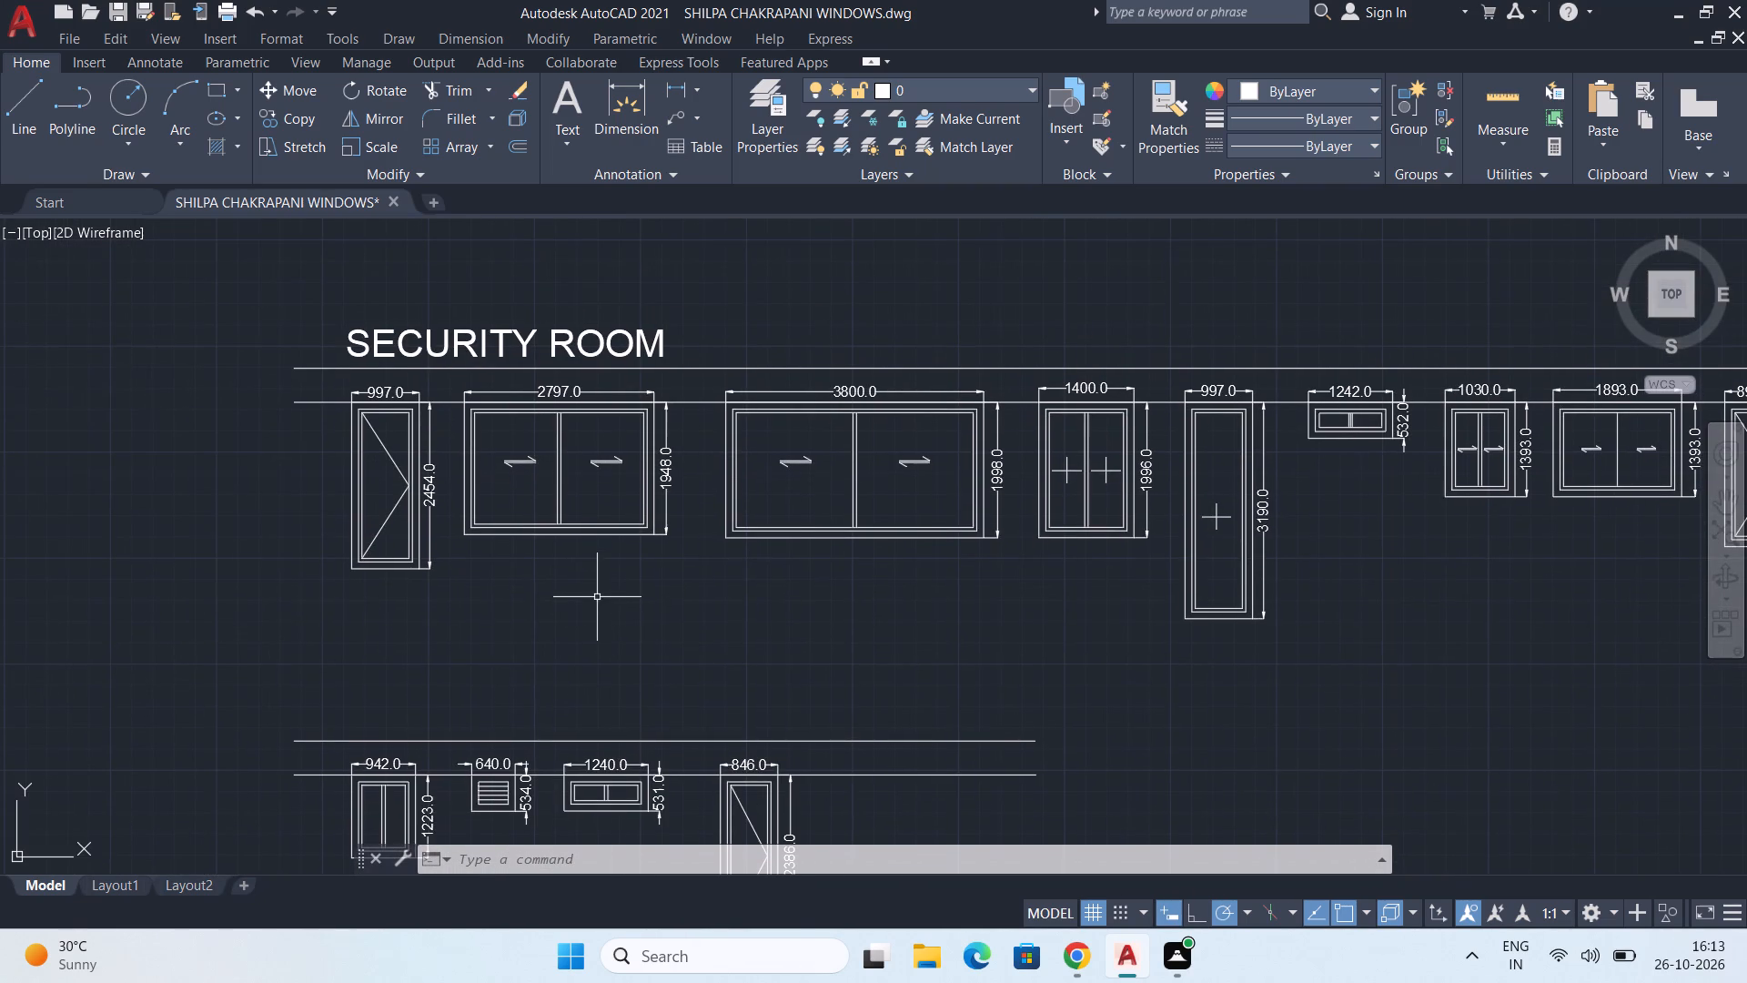
middle_click_drag(1267, 664, 1057, 746)
middle_click_drag(1430, 667, 1086, 668)
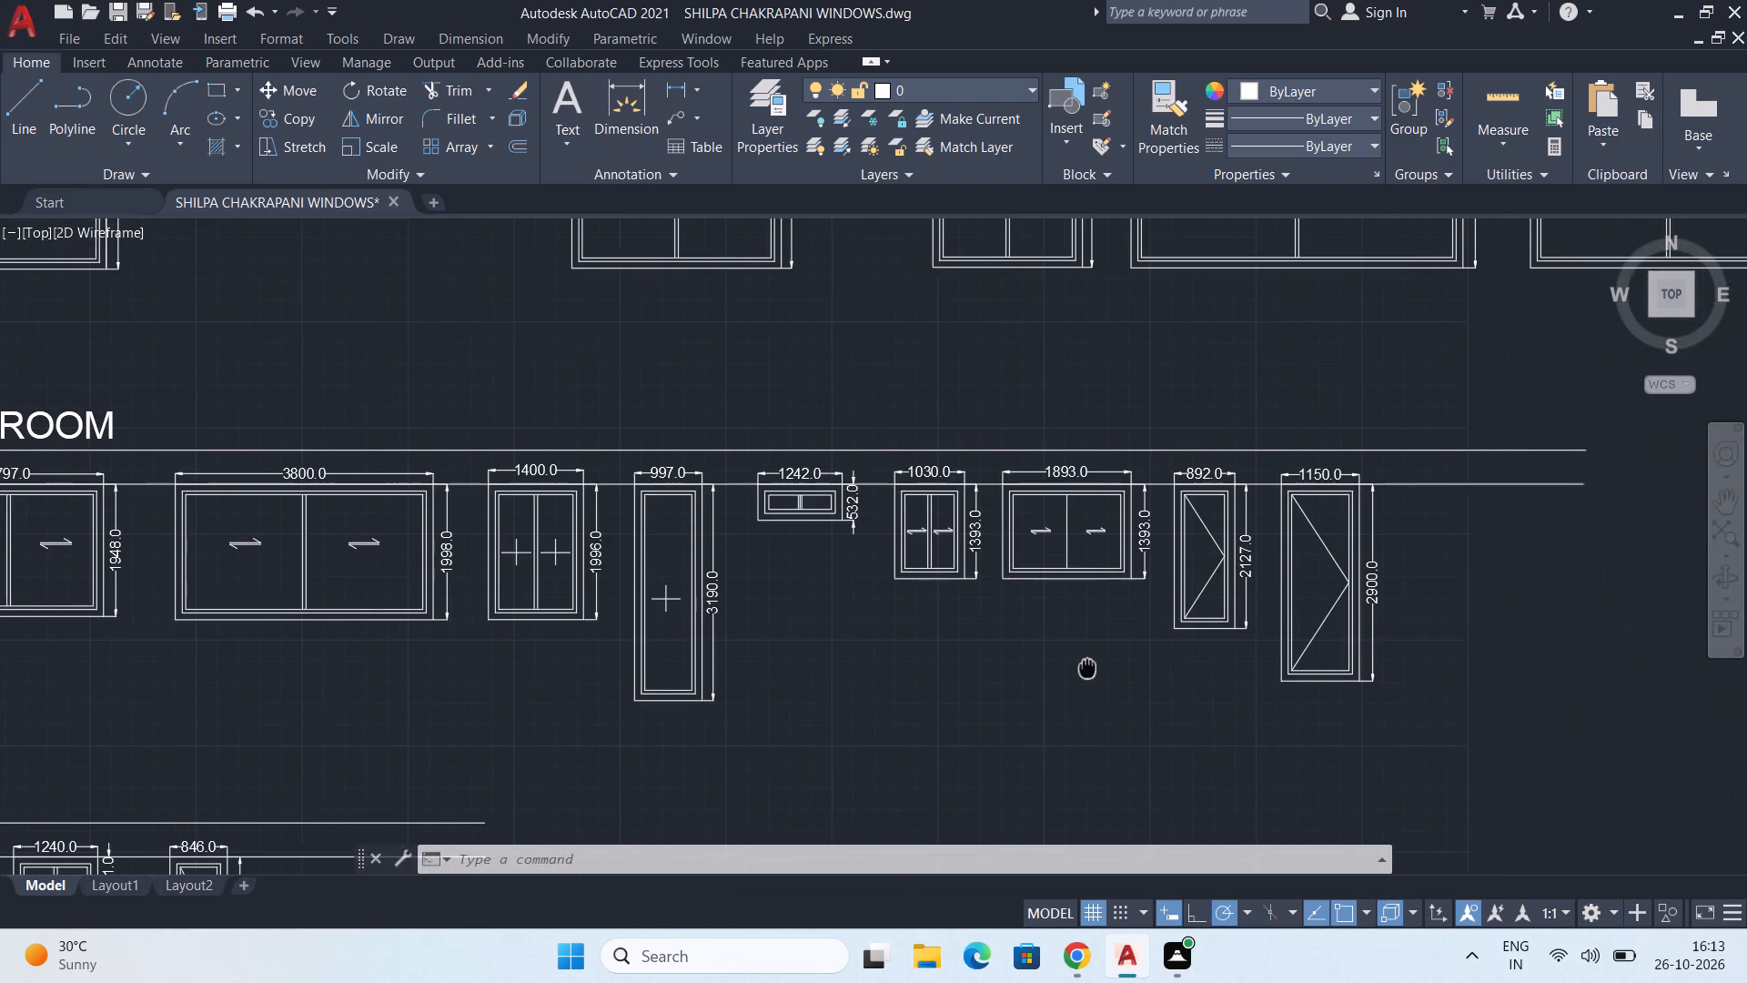
middle_click_drag(1086, 668, 1079, 707)
scroll(878, 551, "up", 3)
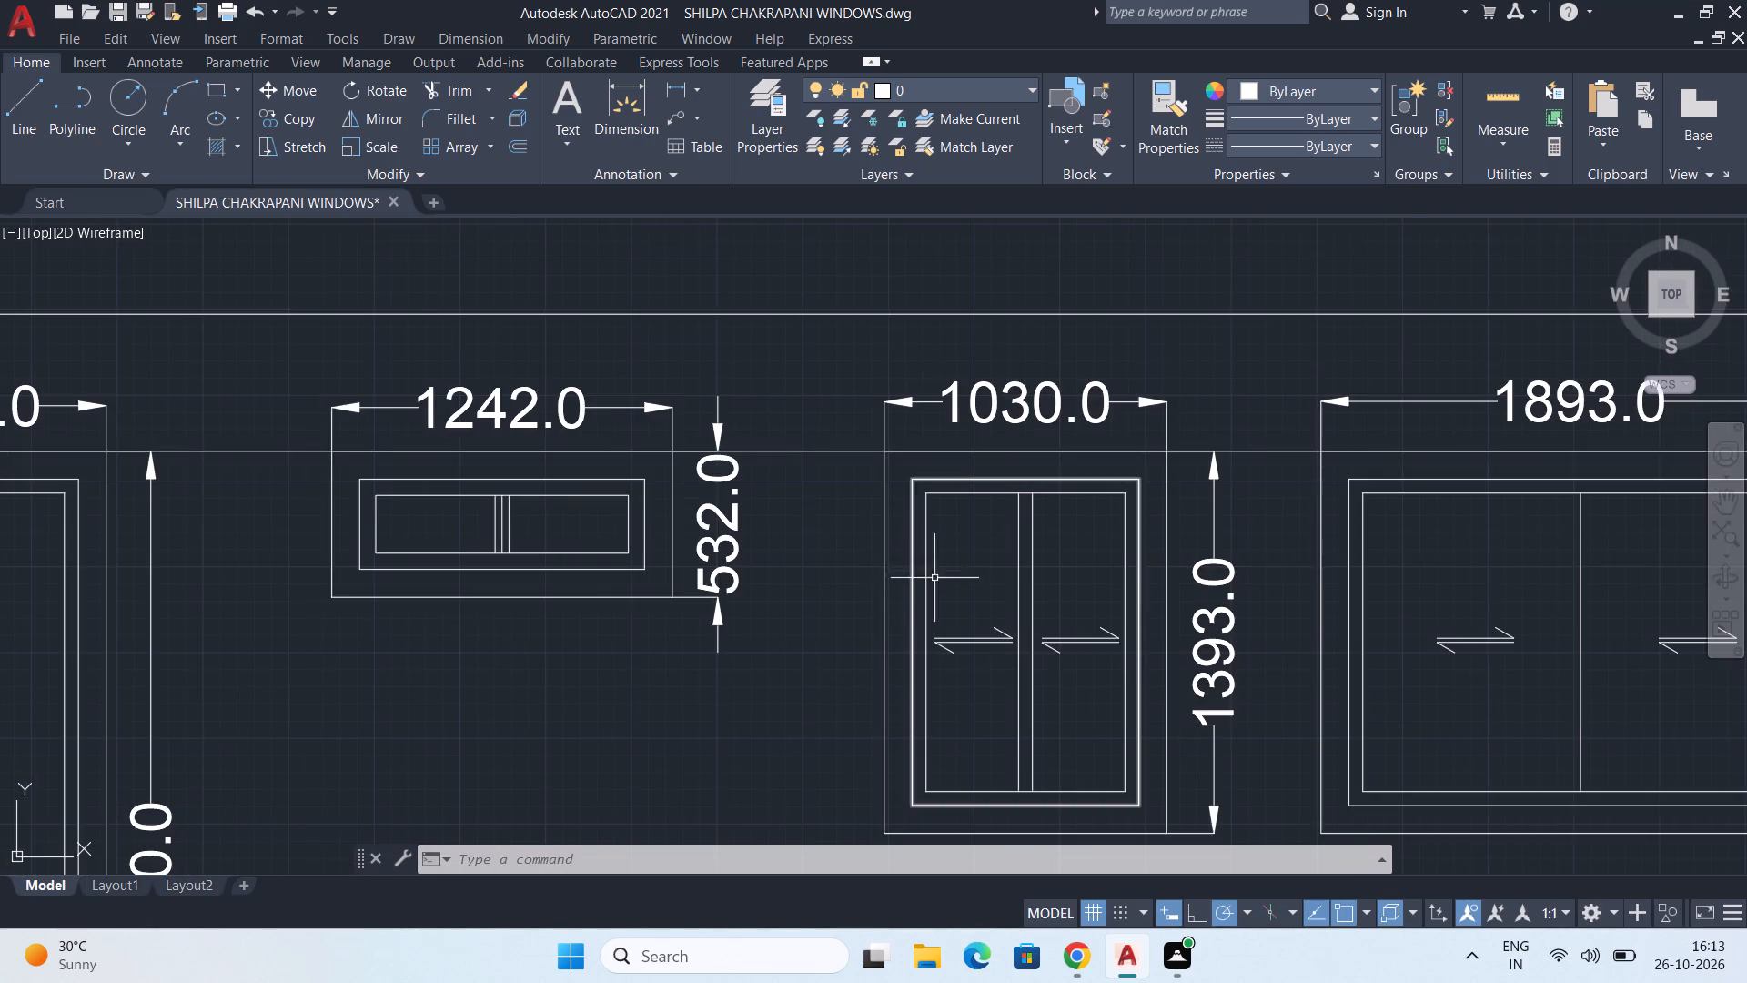
scroll(936, 581, "down", 3)
scroll(1005, 606, "down", 1)
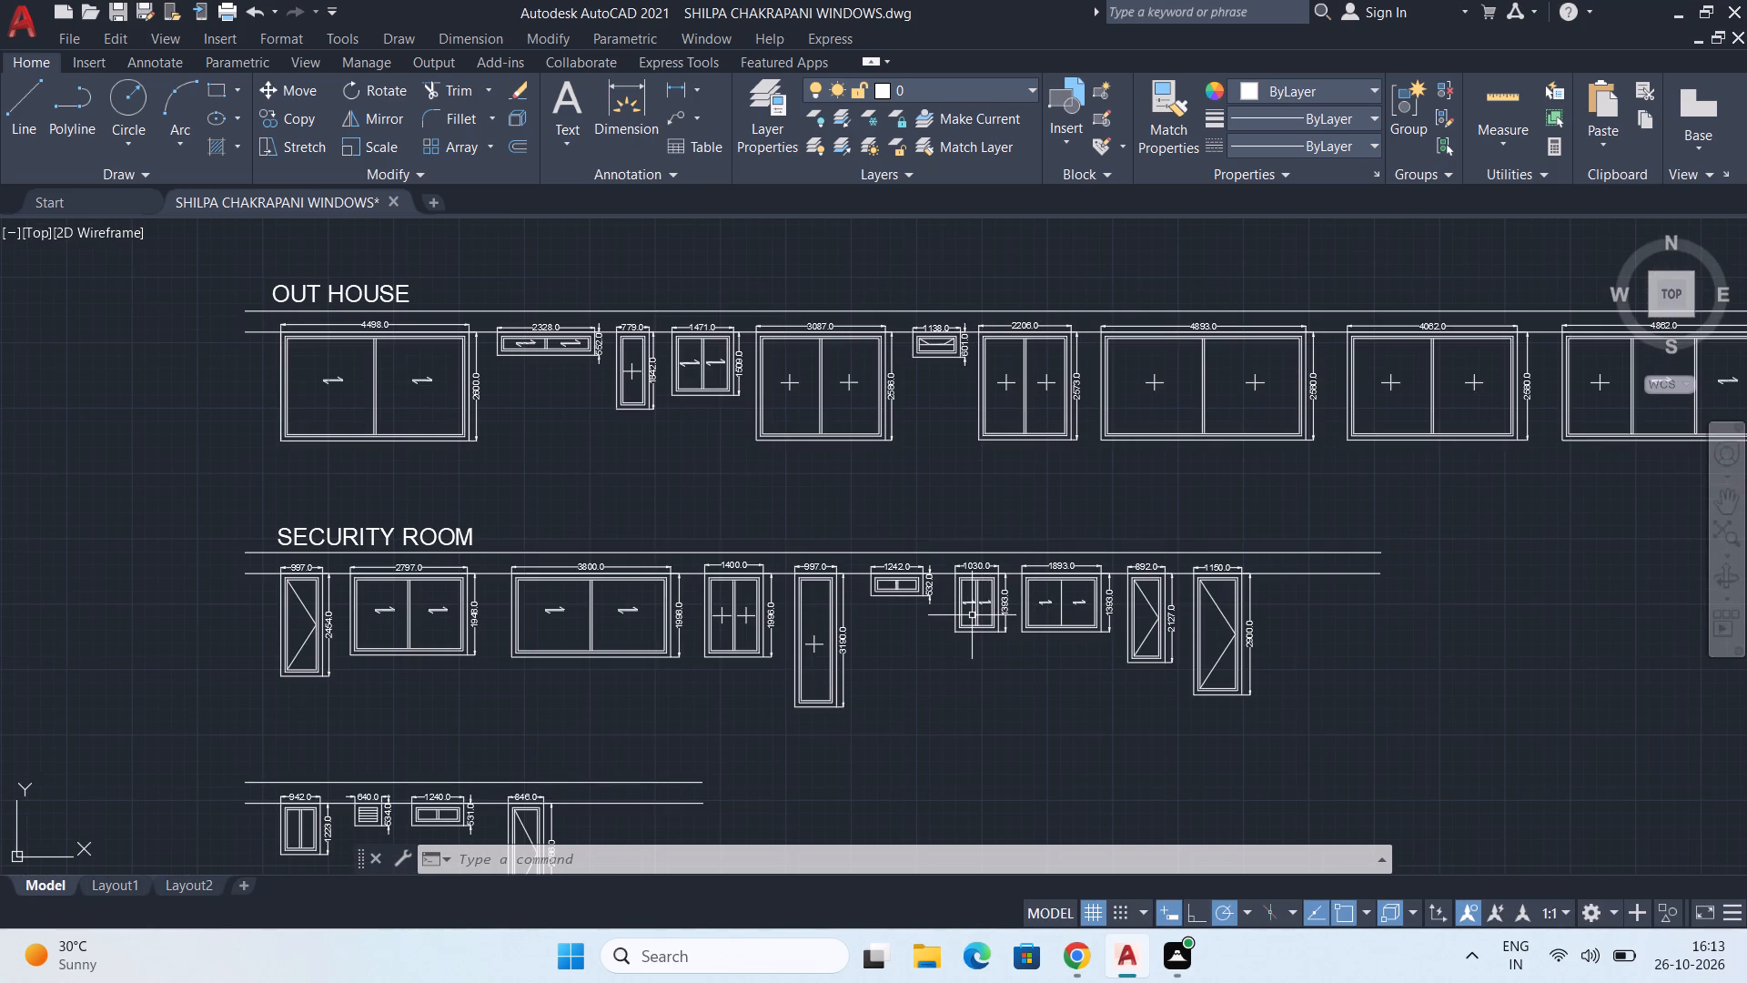
scroll(964, 550, "down", 1)
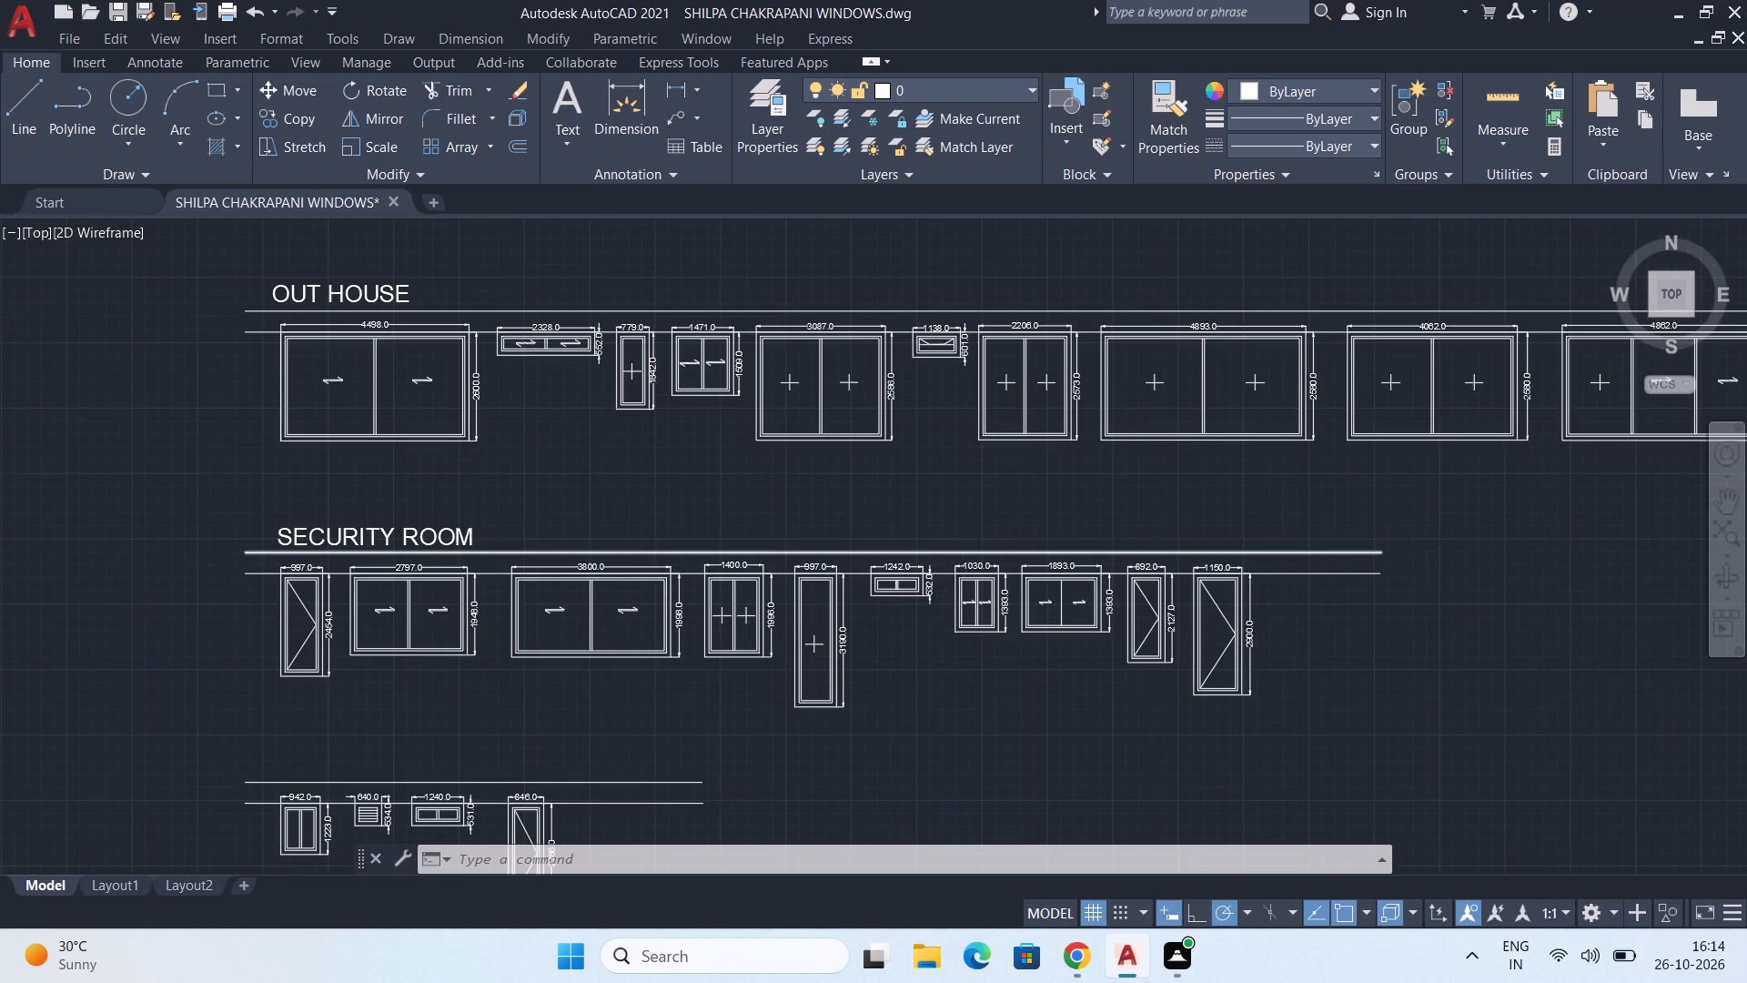
scroll(927, 575, "up", 2)
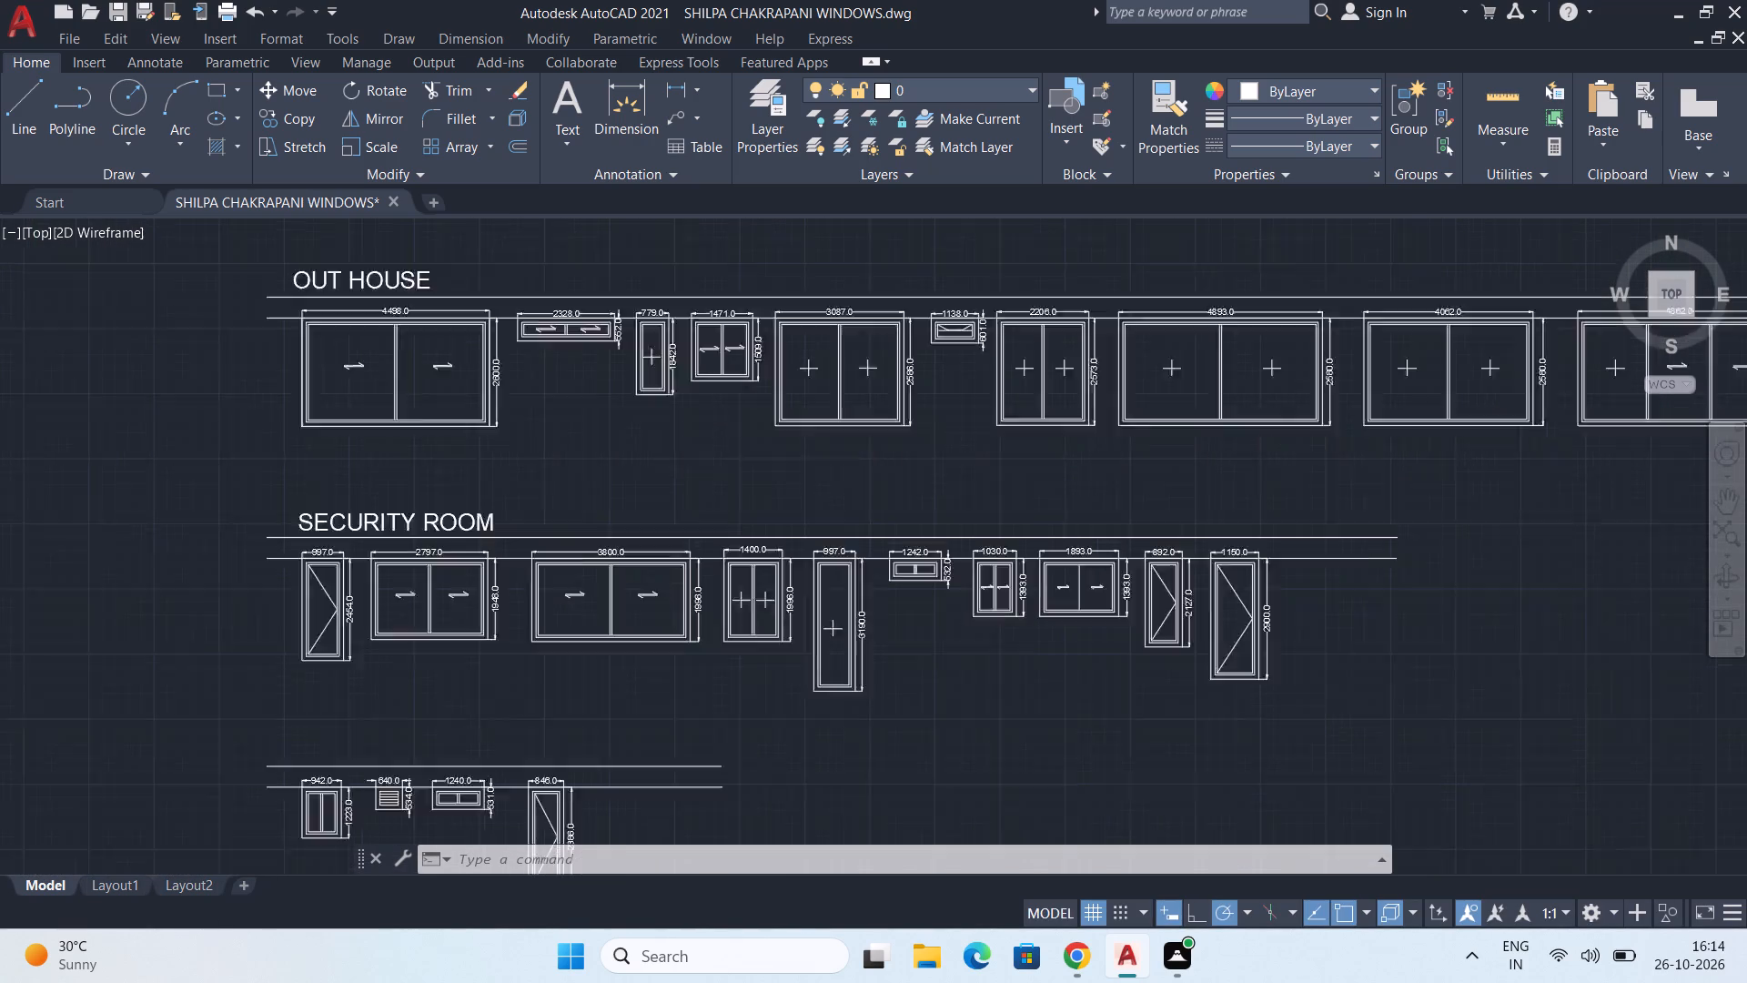
middle_click_drag(1008, 215, 980, 335)
middle_click_drag(944, 350, 953, 453)
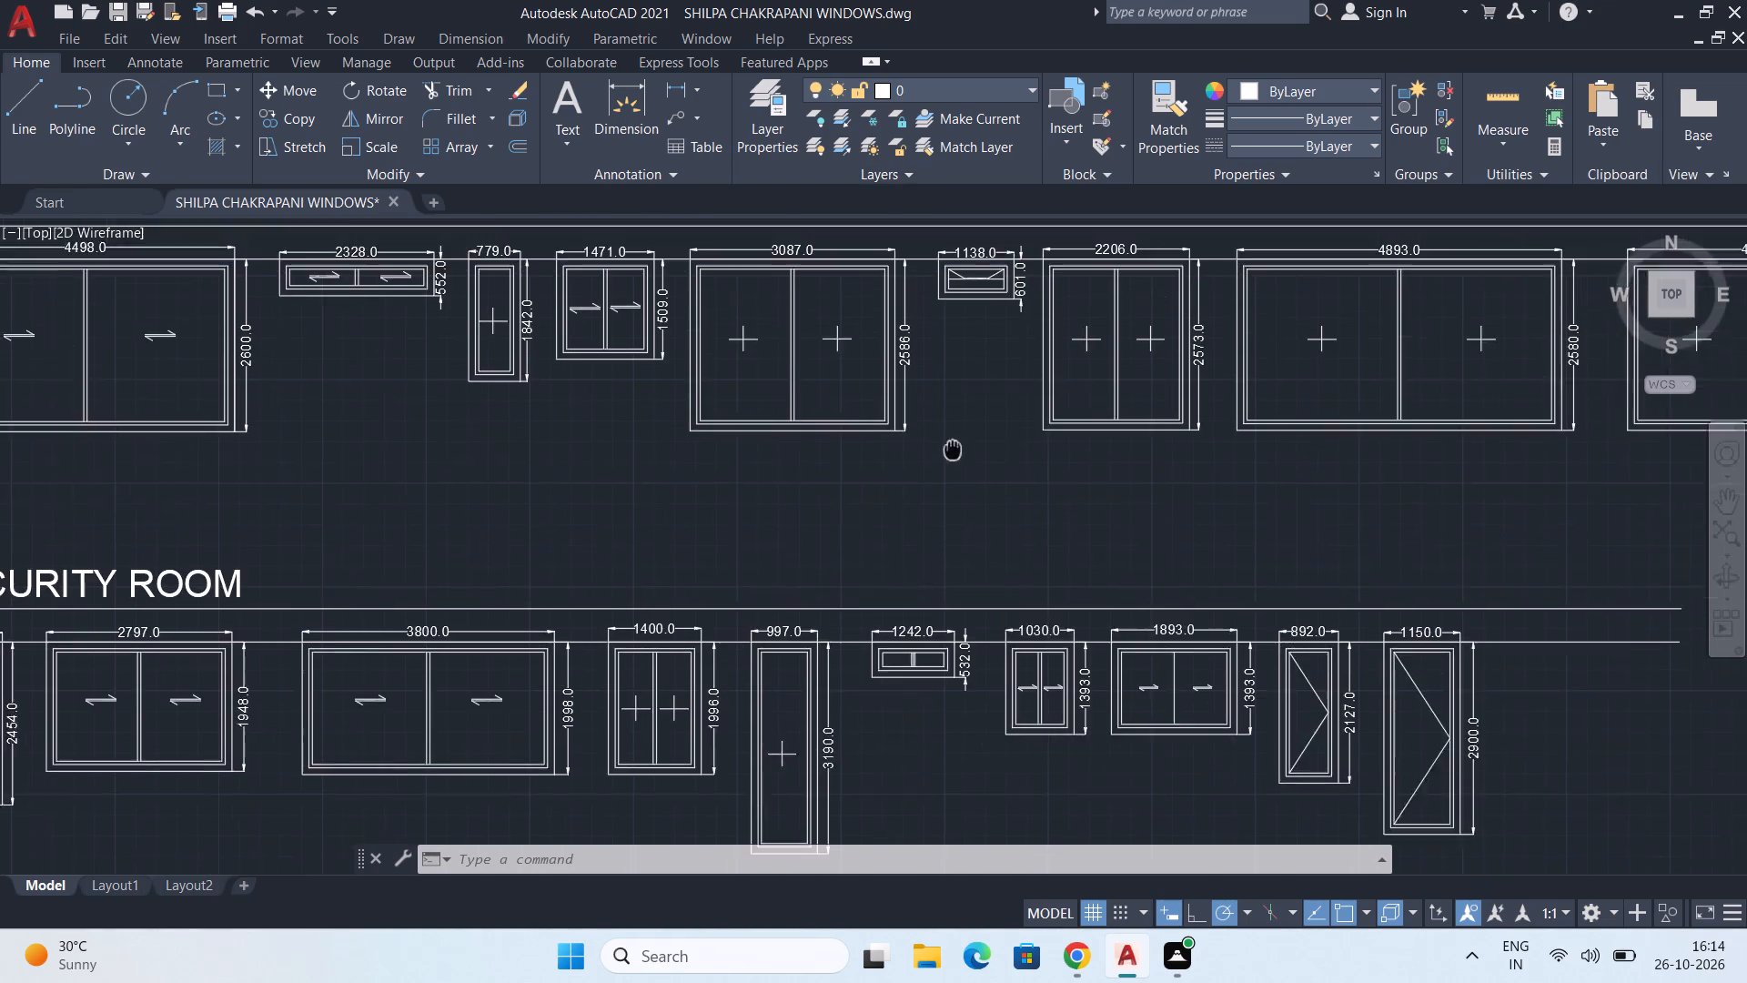
middle_click_drag(953, 453, 914, 546)
scroll(922, 394, "up", 2)
scroll(923, 390, "down", 2)
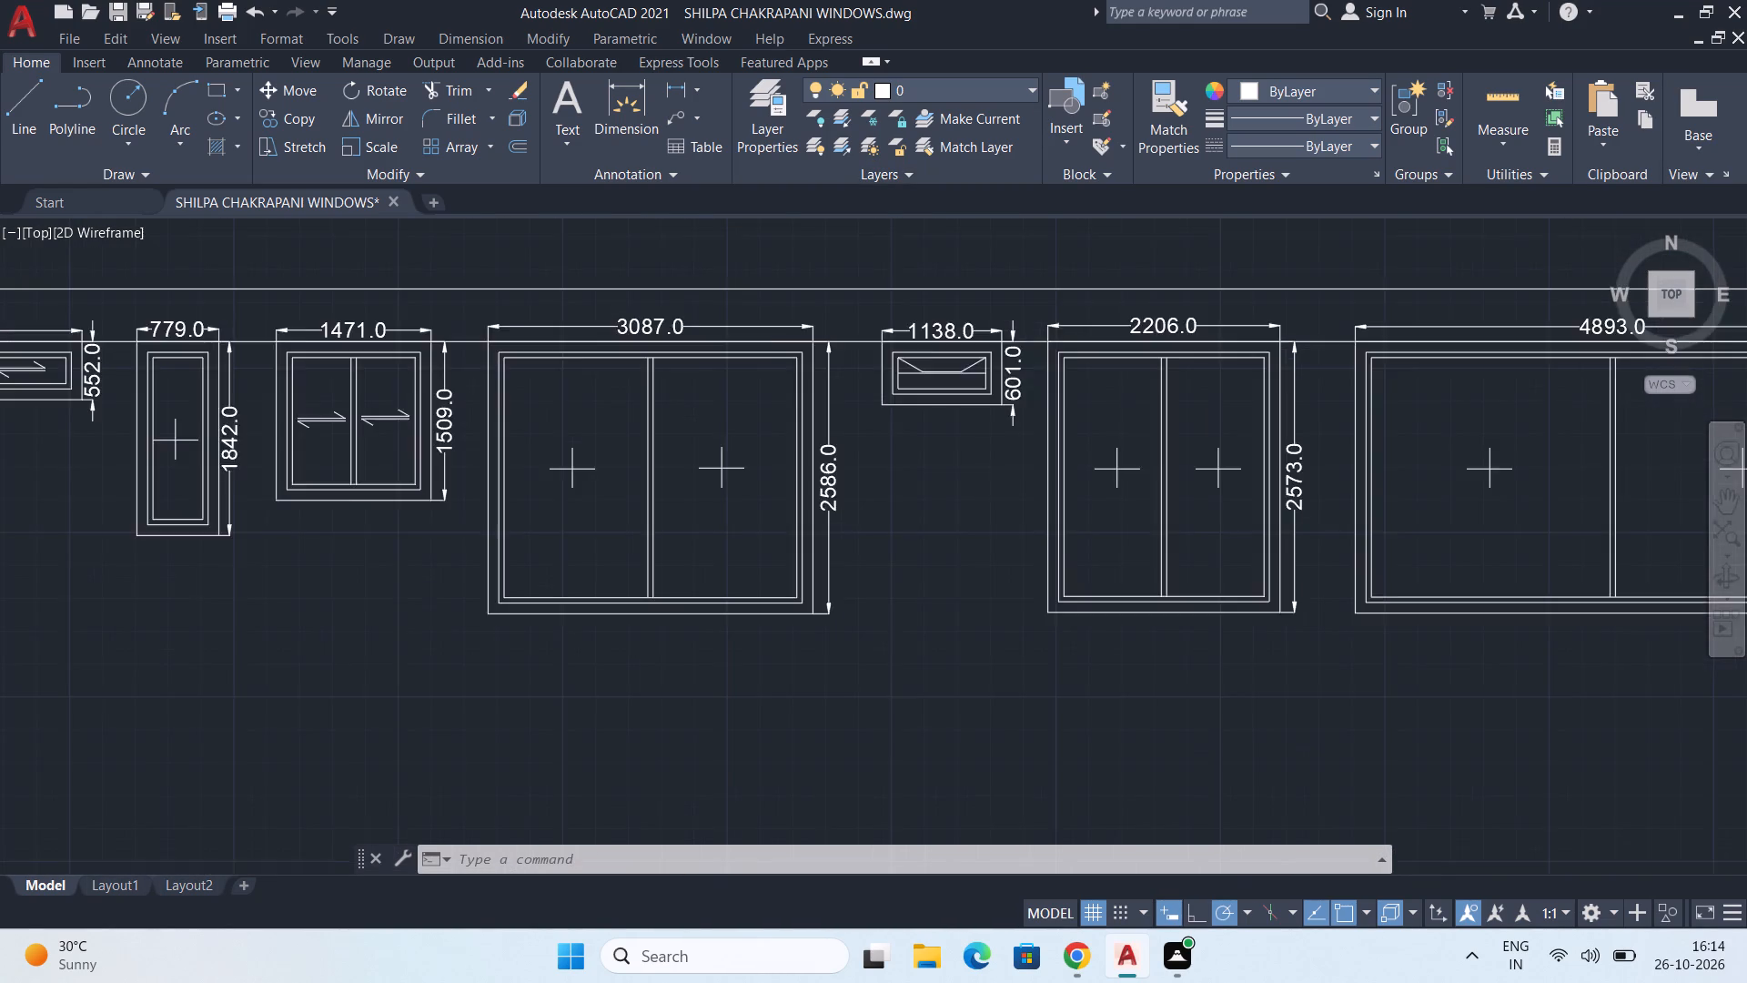
scroll(914, 436, "down", 2)
middle_click_drag(965, 507, 930, 467)
Copy the sliding-arrow symbol from the left pane of the 1030-wide SECURITY ROOM window into the 942-wide window's left pane.
scroll(911, 556, "up", 4)
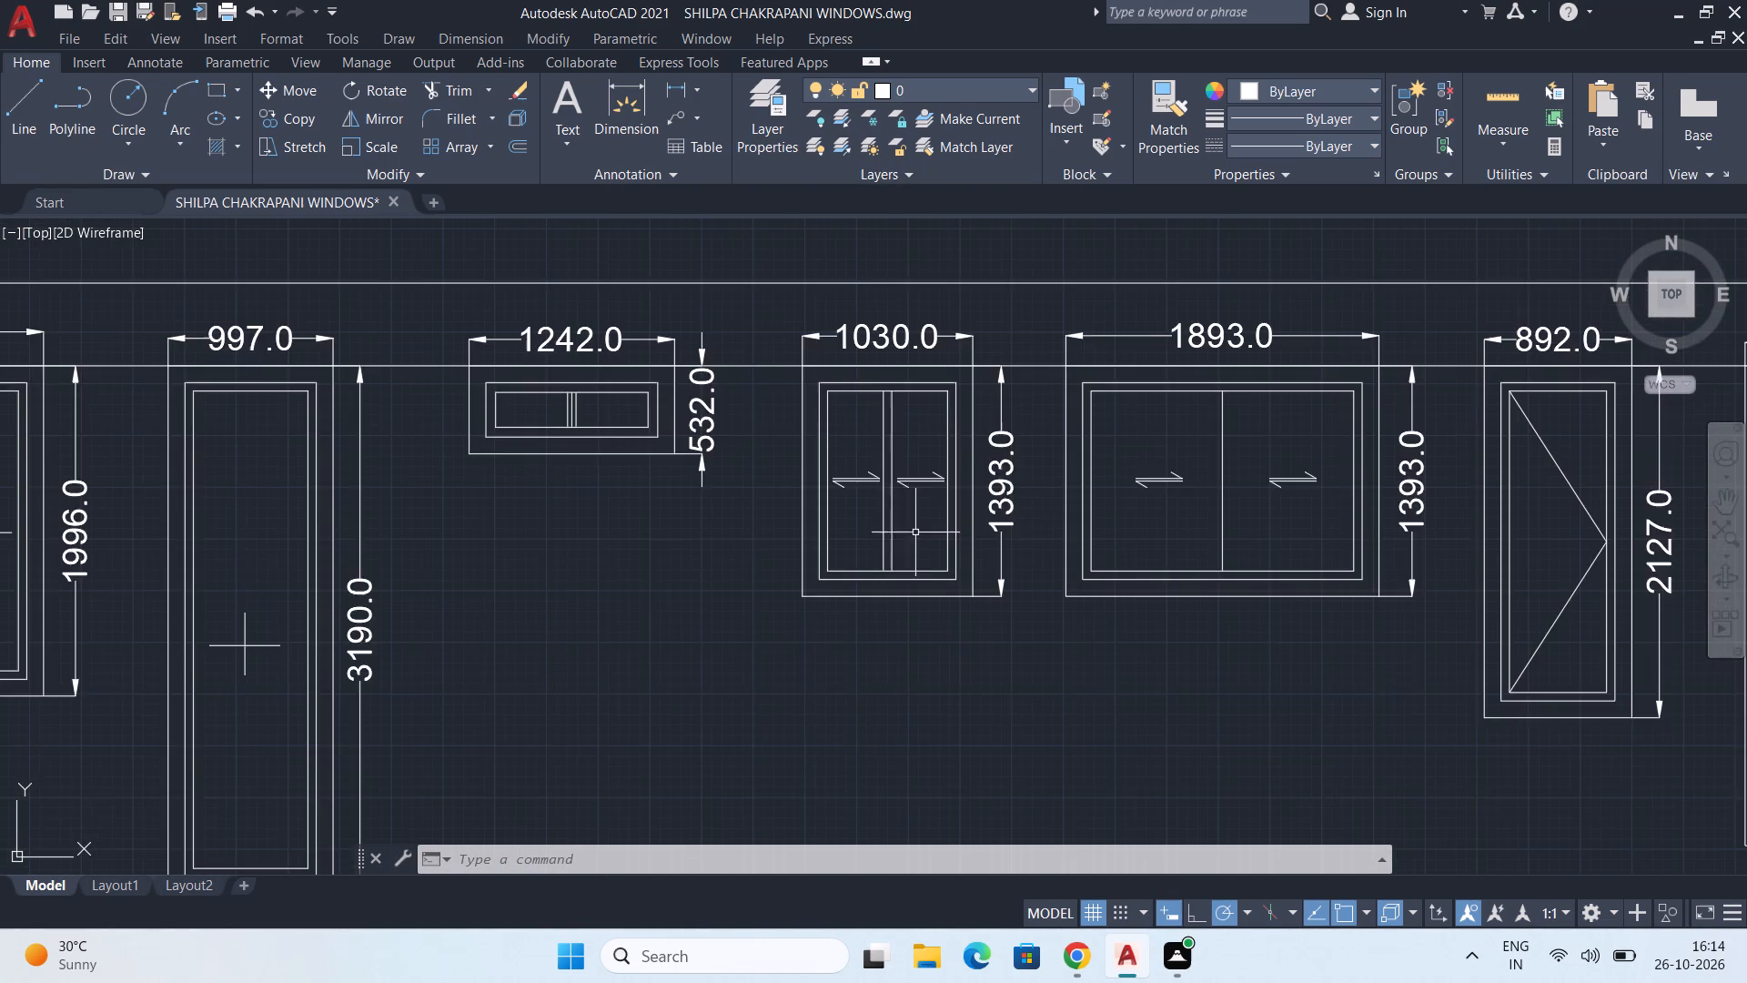
middle_click_drag(1035, 522, 929, 583)
scroll(819, 542, "up", 1)
scroll(656, 538, "up", 2)
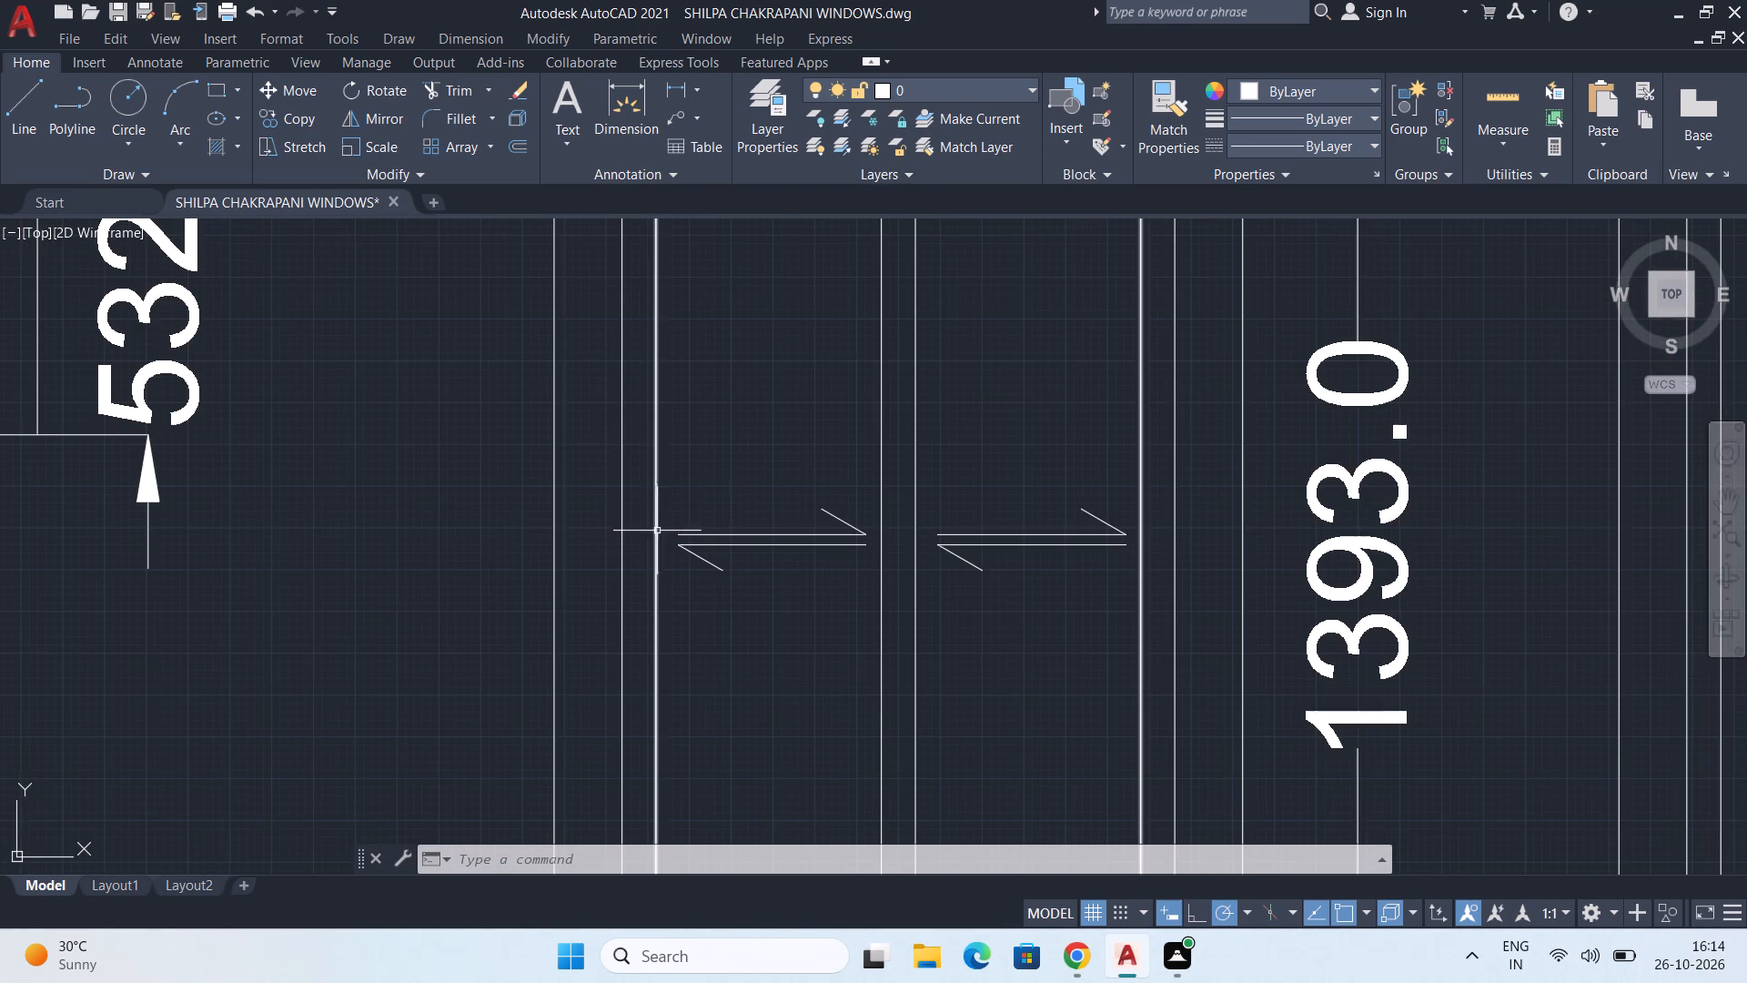
left_click(645, 471)
left_click(905, 640)
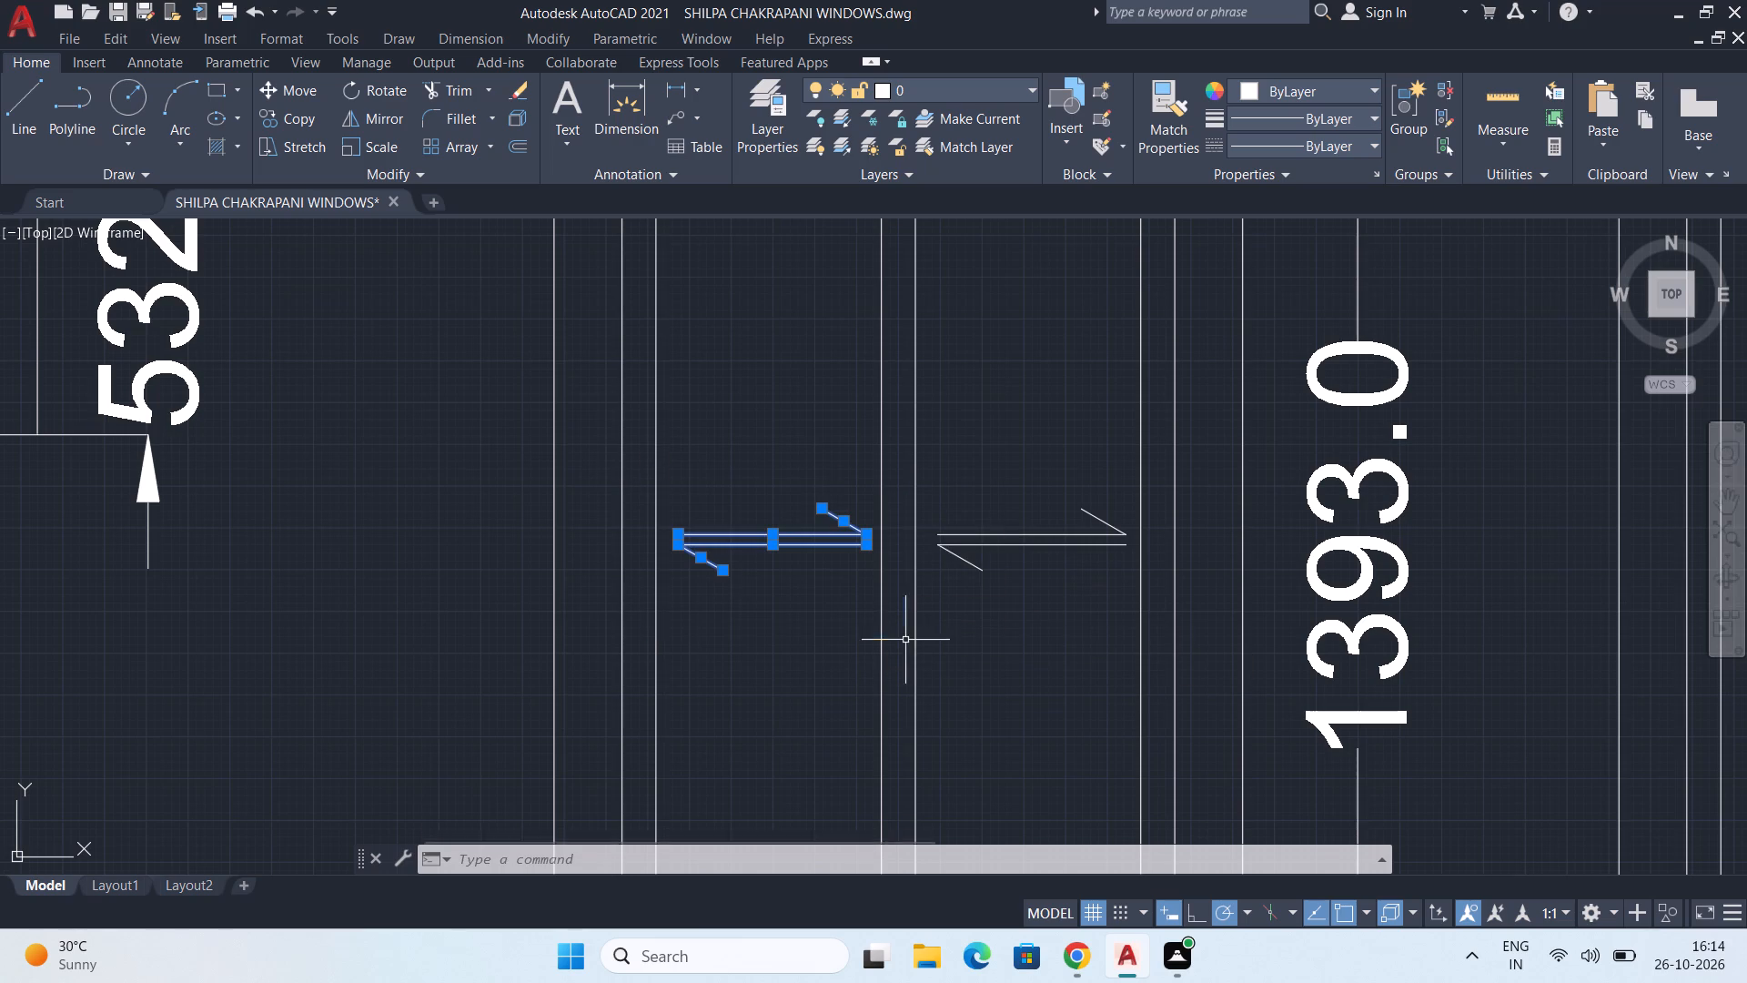
key("c")
key("o")
key("Return")
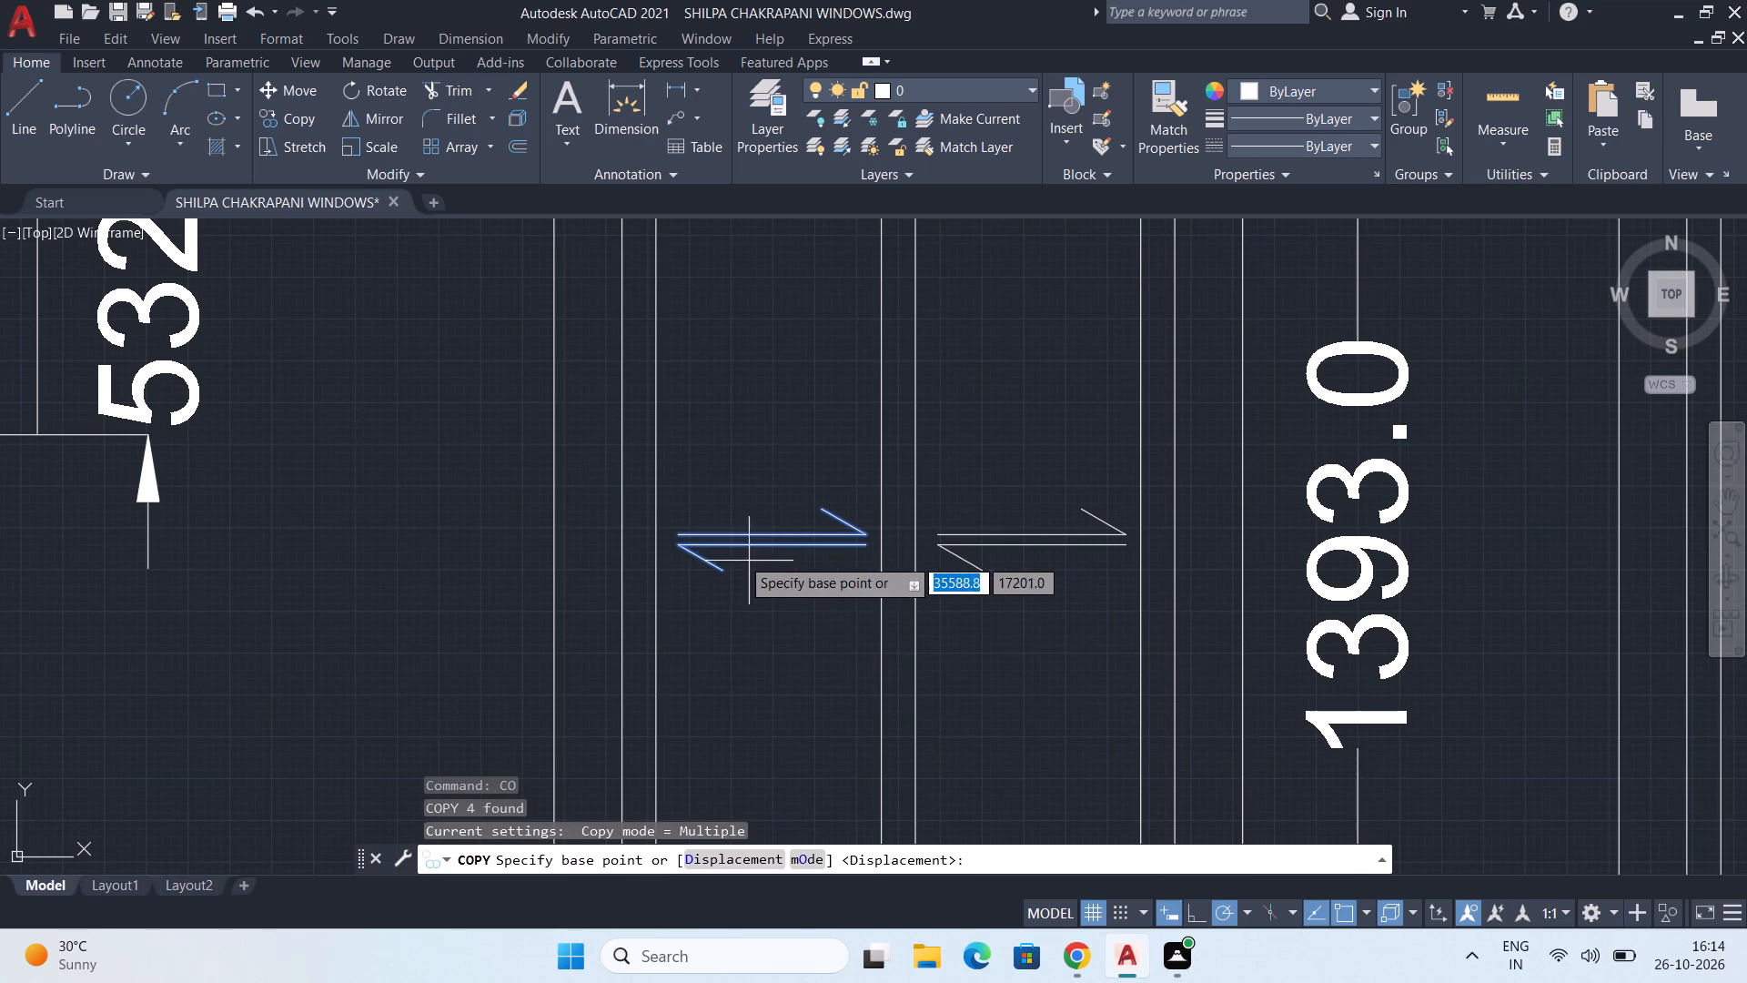
left_click(674, 539)
scroll(539, 583, "down", 2)
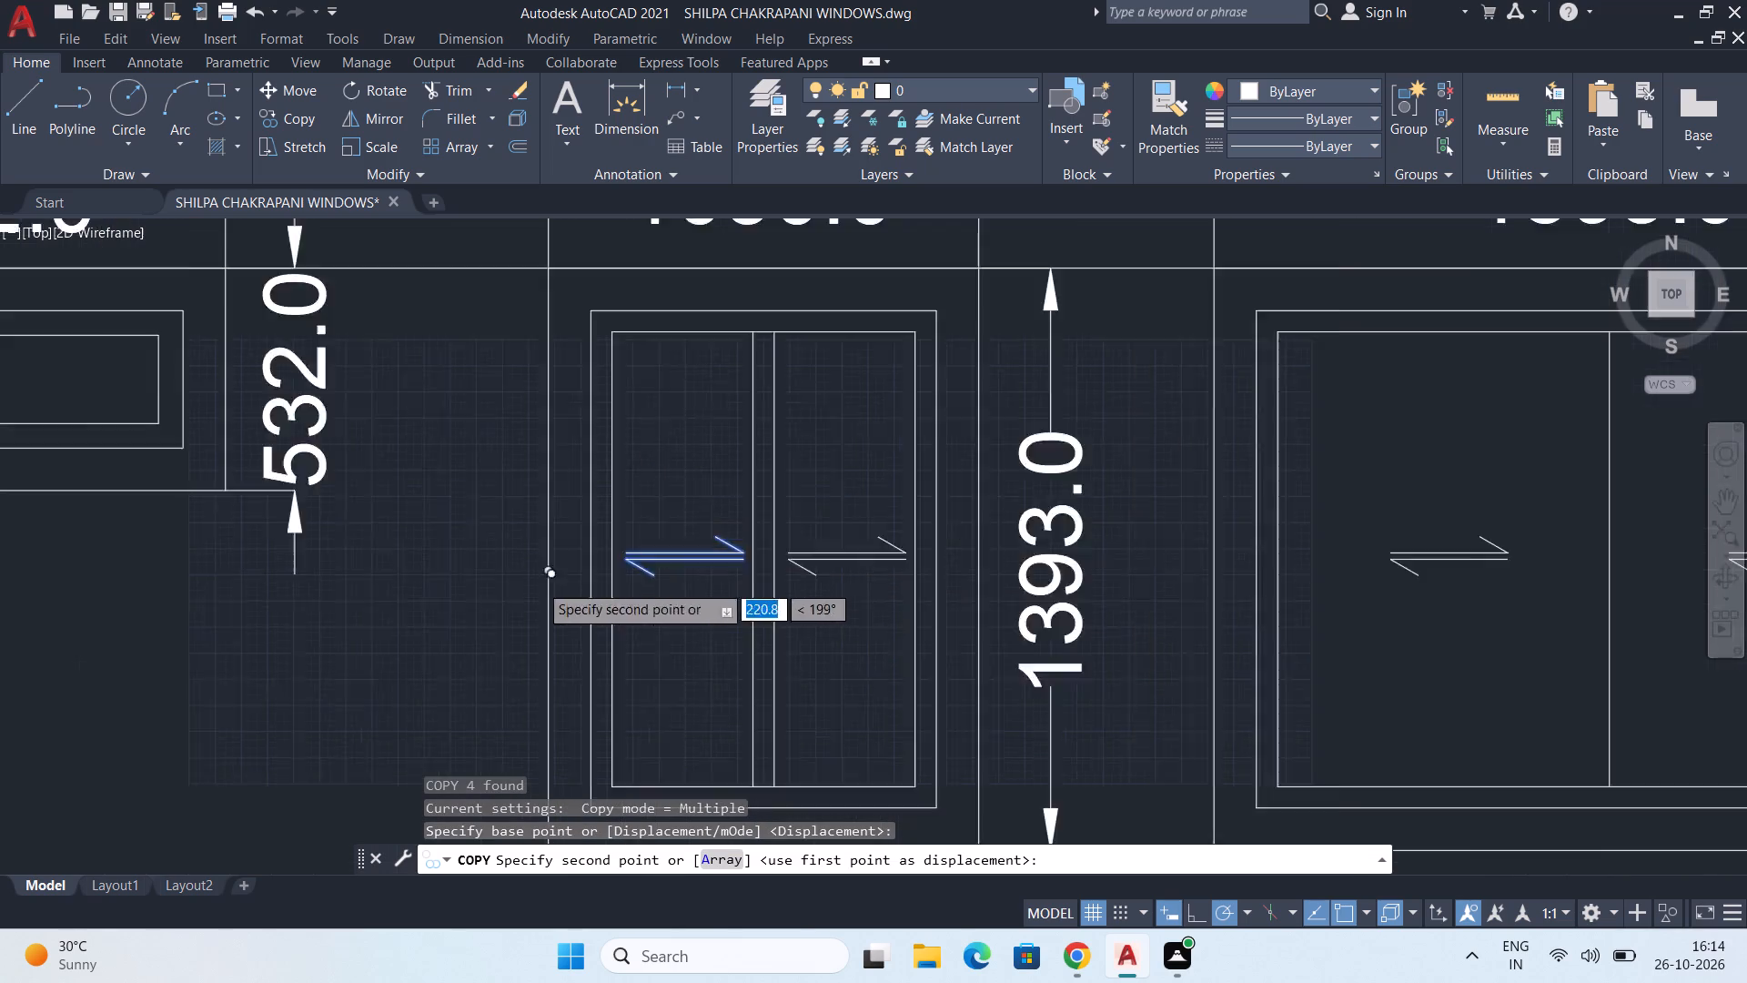
scroll(536, 587, "down", 1)
scroll(316, 712, "down", 2)
middle_click_drag(243, 766, 500, 521)
scroll(605, 510, "down", 2)
middle_click_drag(259, 642, 428, 523)
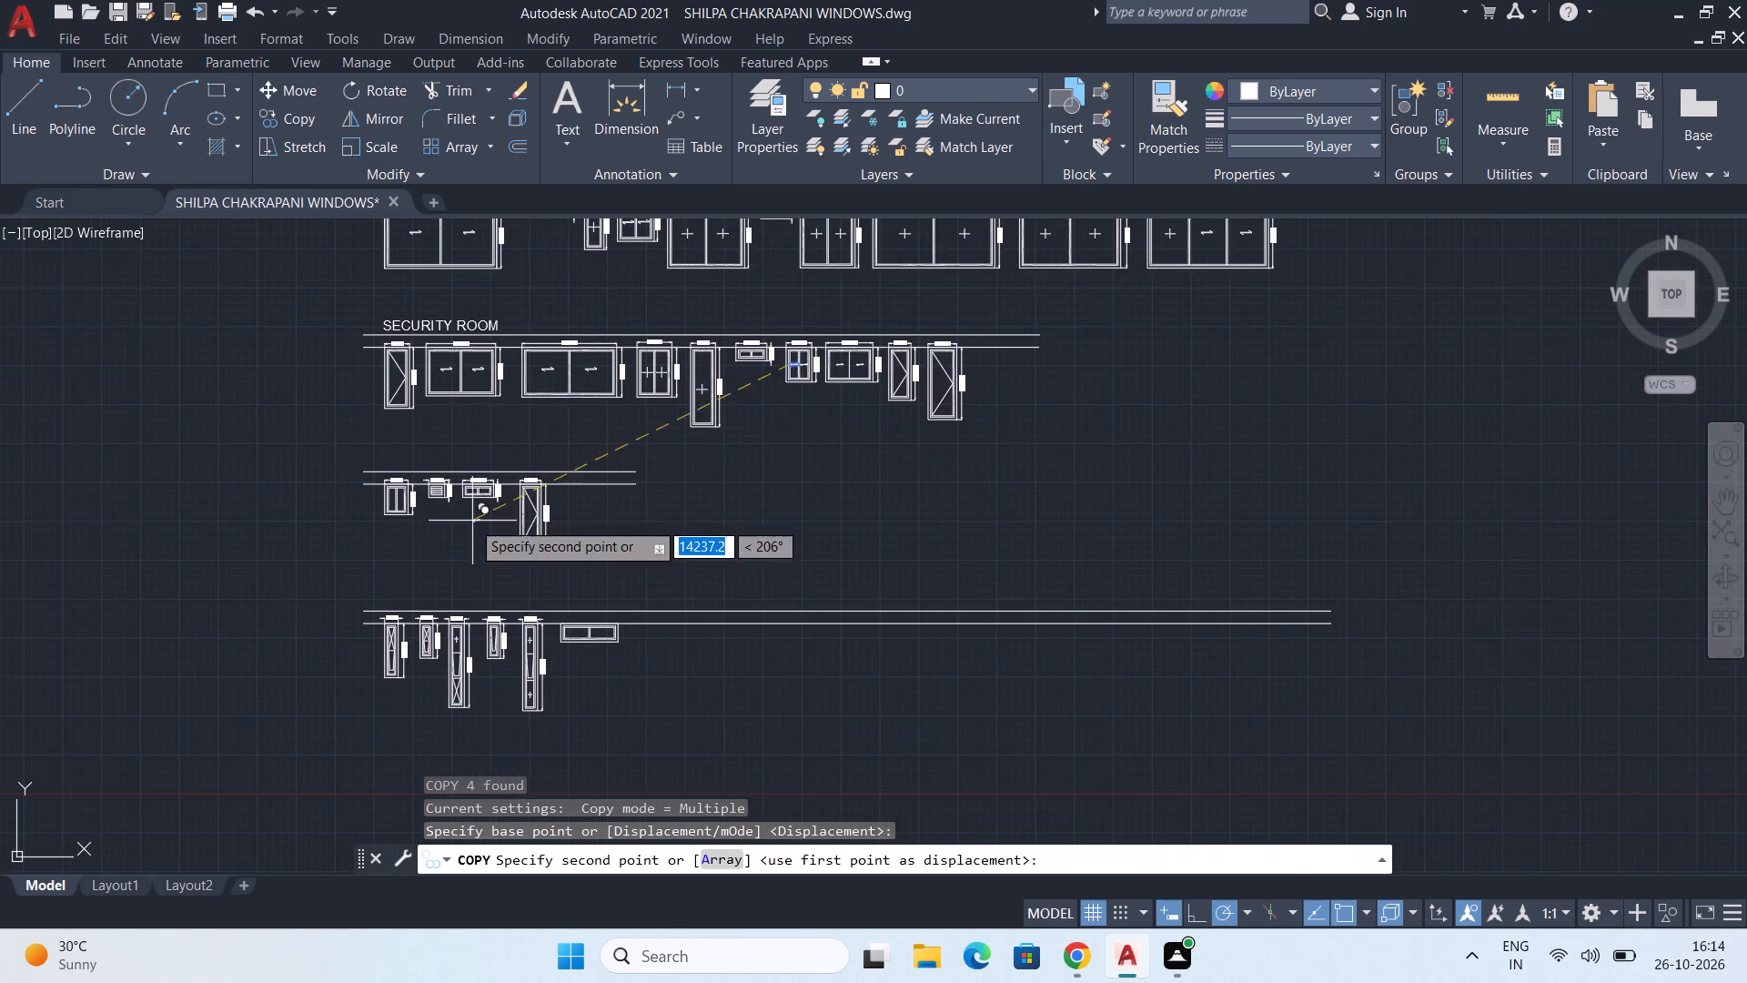
scroll(393, 506, "up", 4)
middle_click_drag(369, 517, 412, 668)
scroll(480, 580, "up", 2)
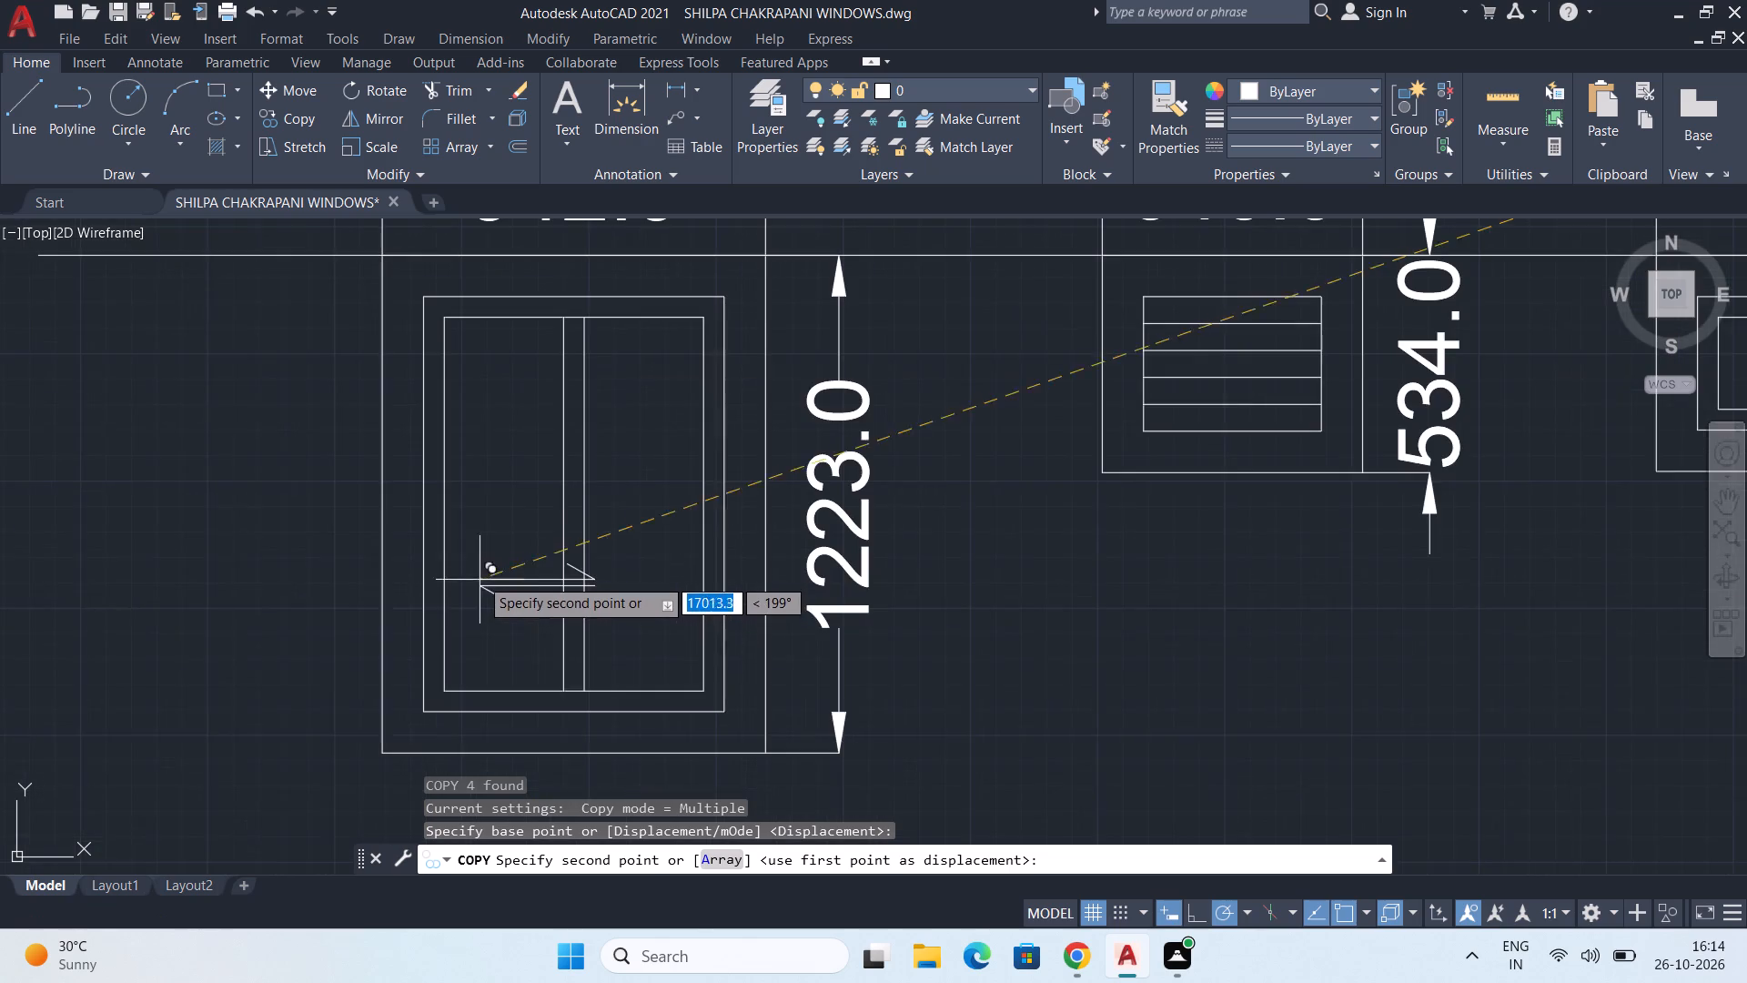
middle_click_drag(477, 547, 510, 621)
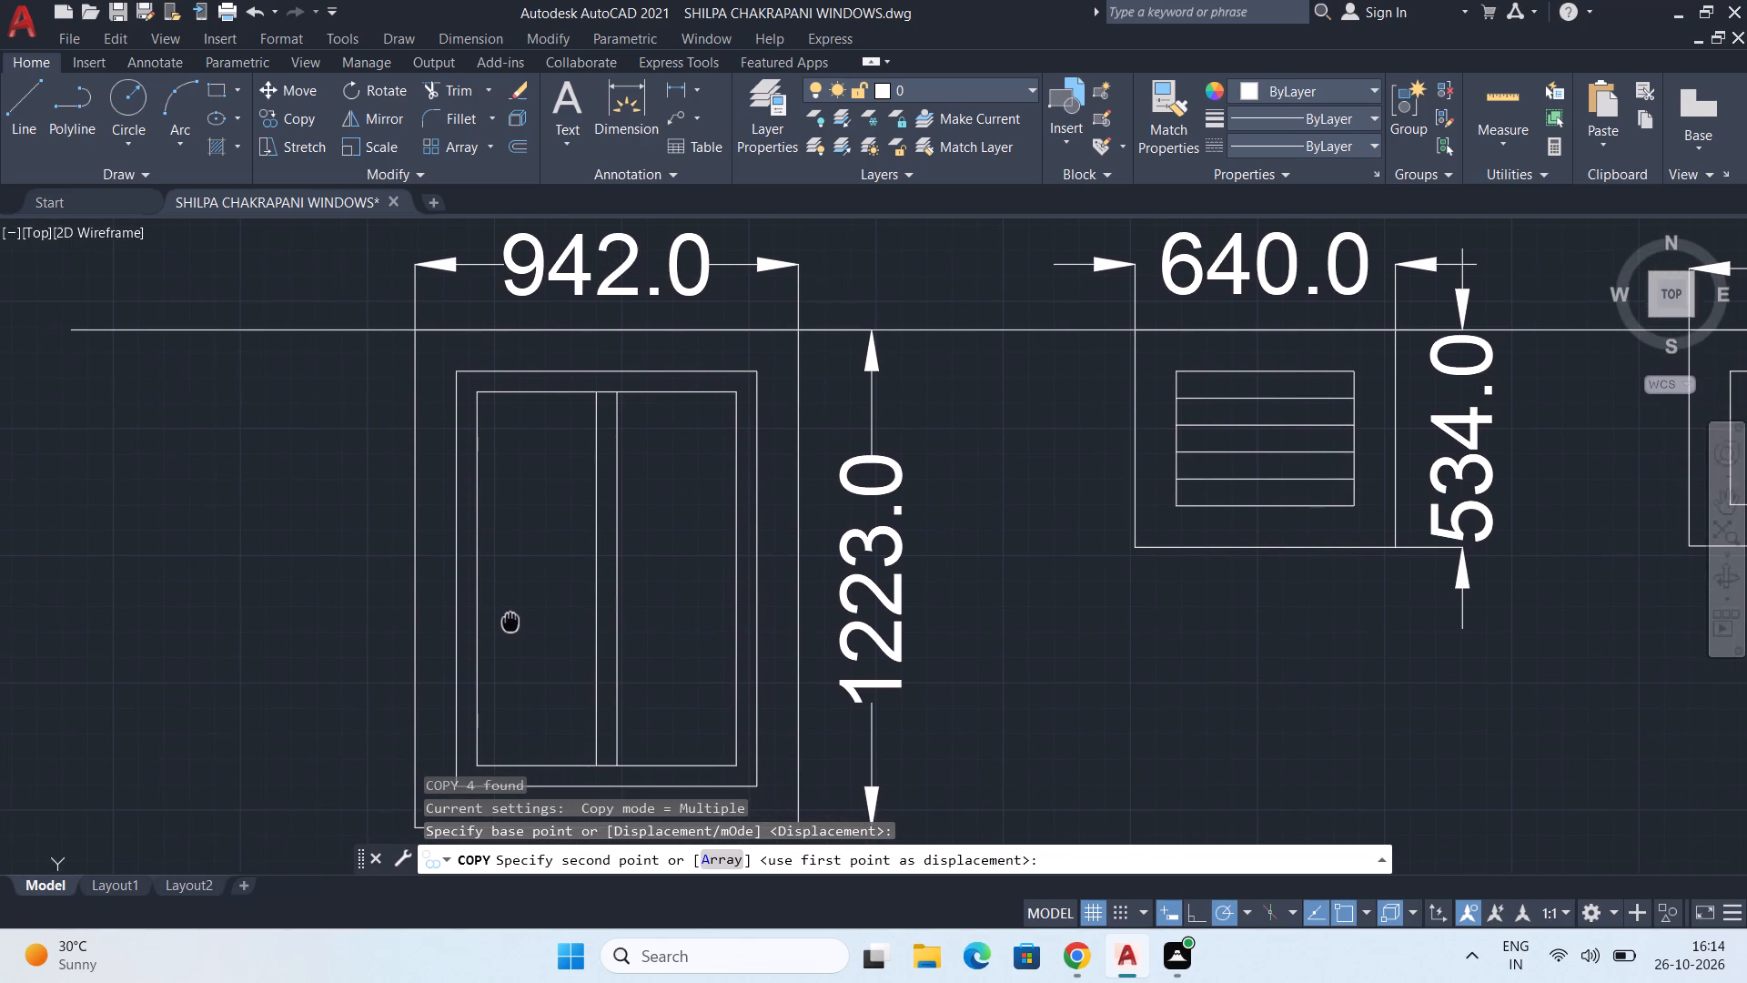
middle_click_drag(510, 621, 512, 619)
scroll(484, 565, "up", 2)
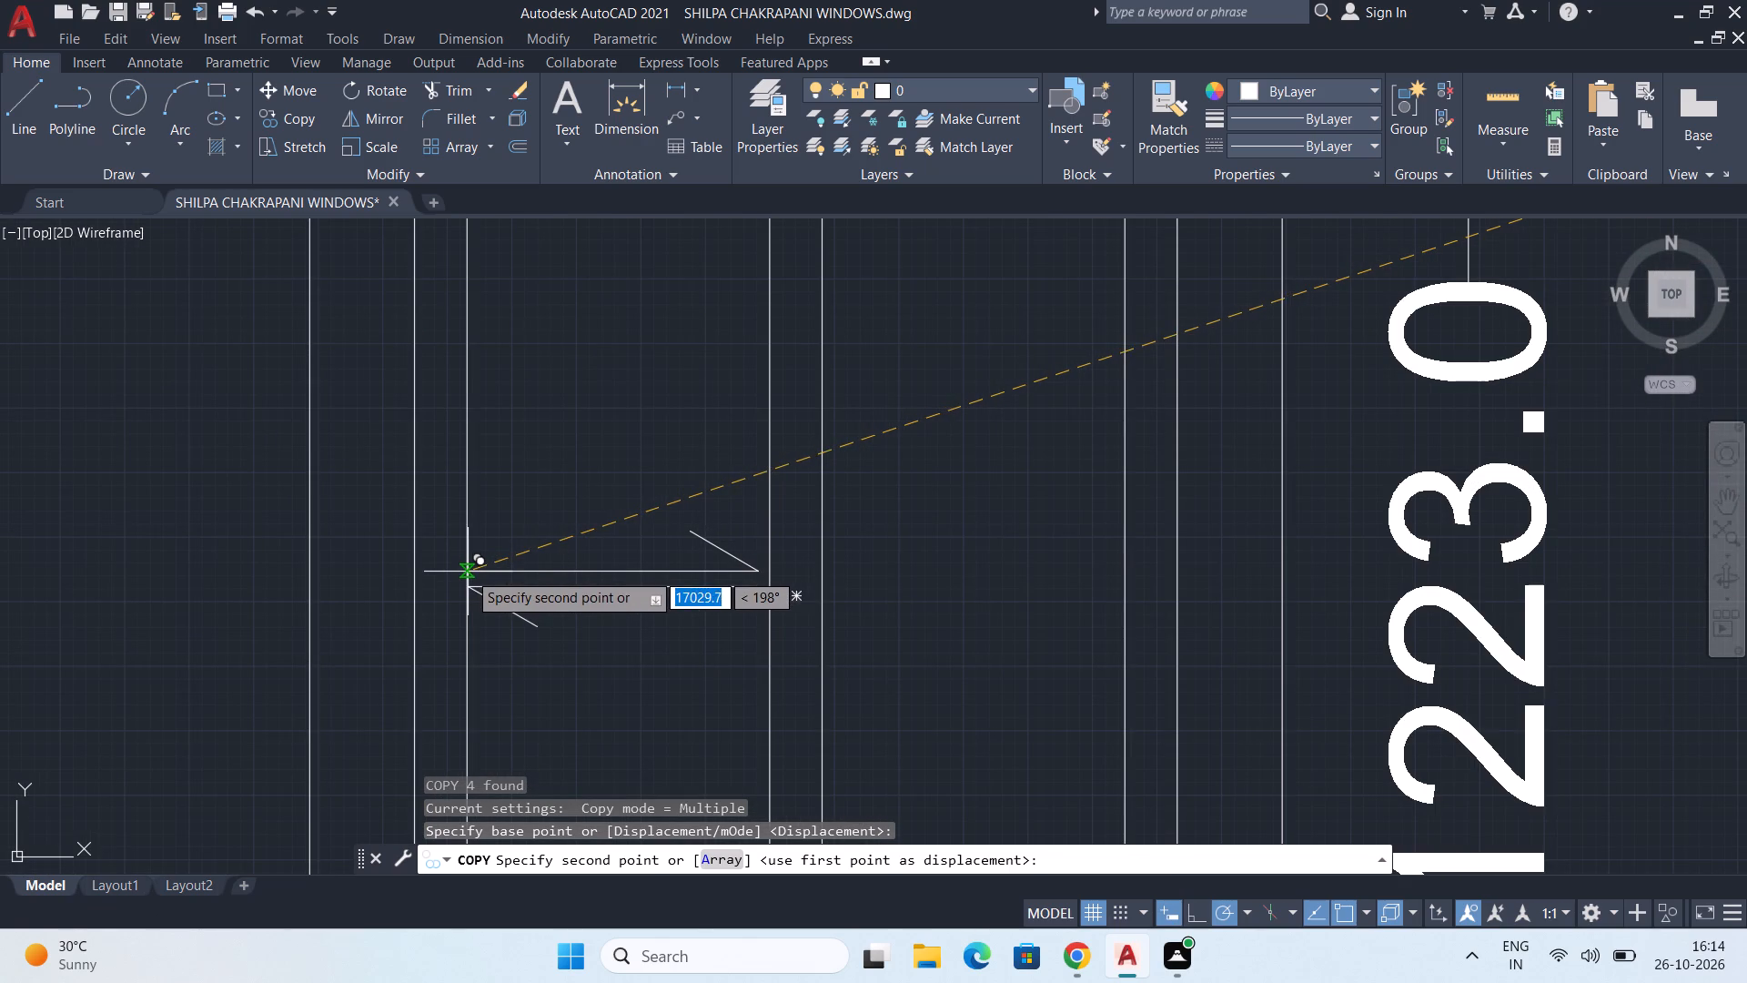
left_click(475, 573)
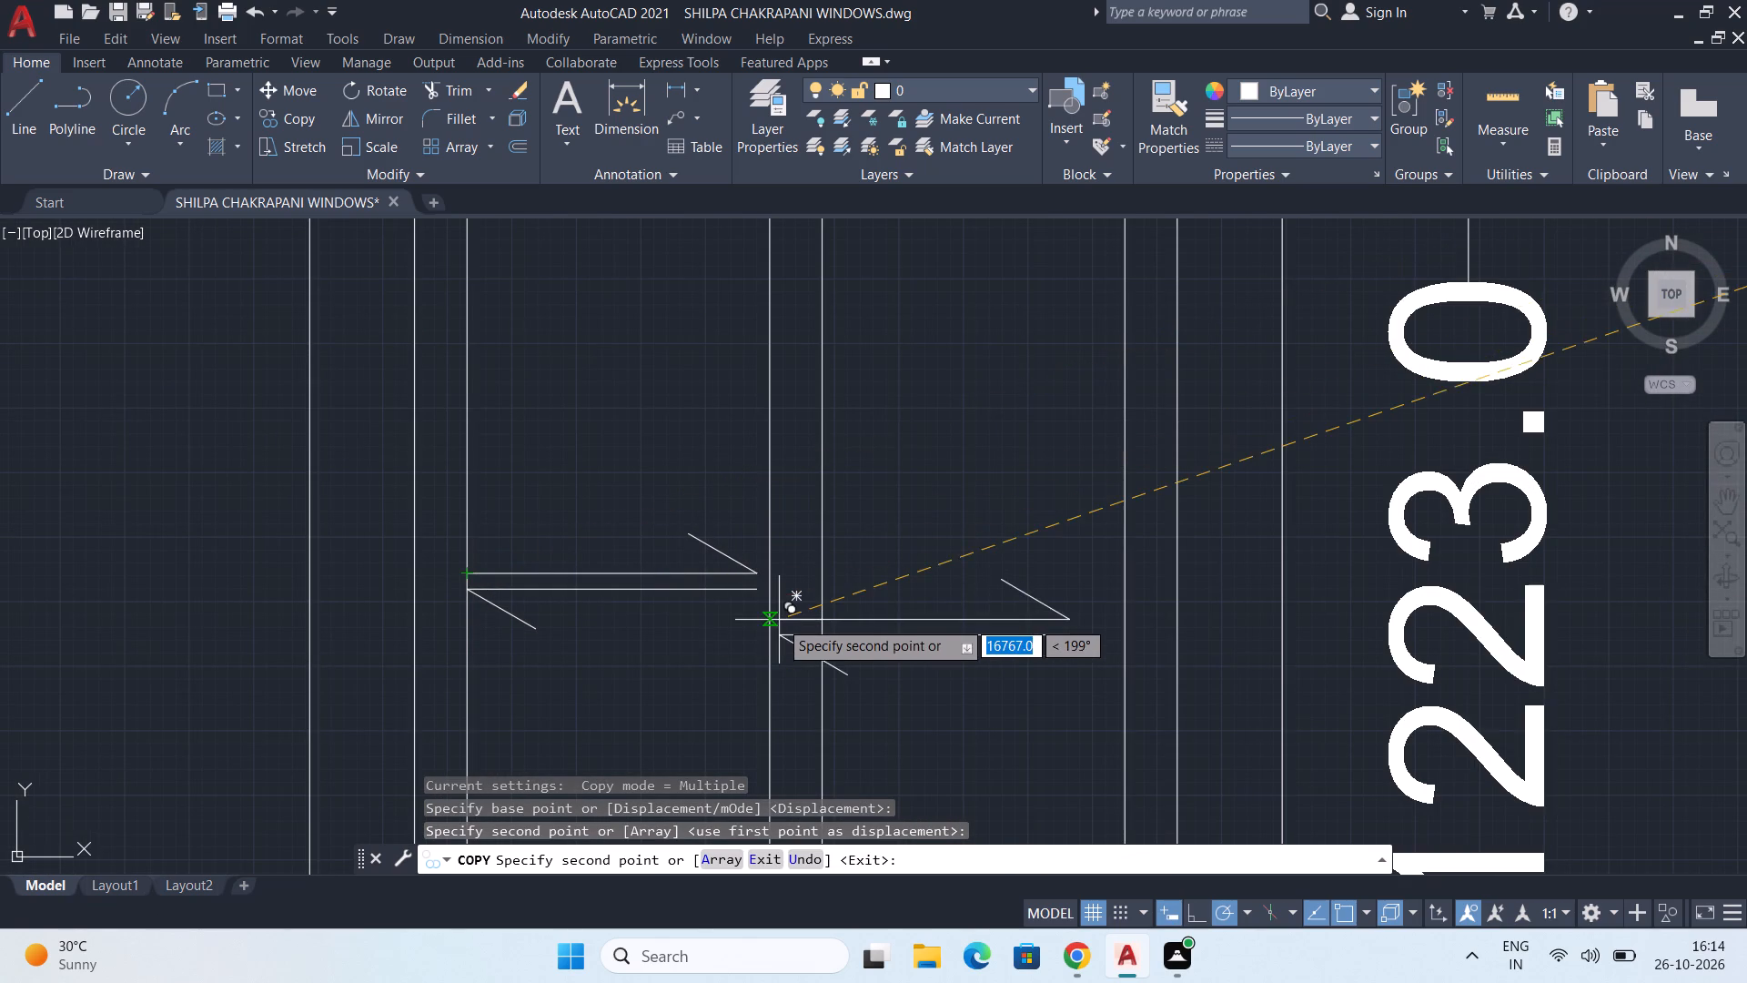
key("Escape")
Scale the copied sliding-arrow symbol in the 942-wide window by about 0.6 from the right end of its lower line.
scroll(672, 574, "down", 2)
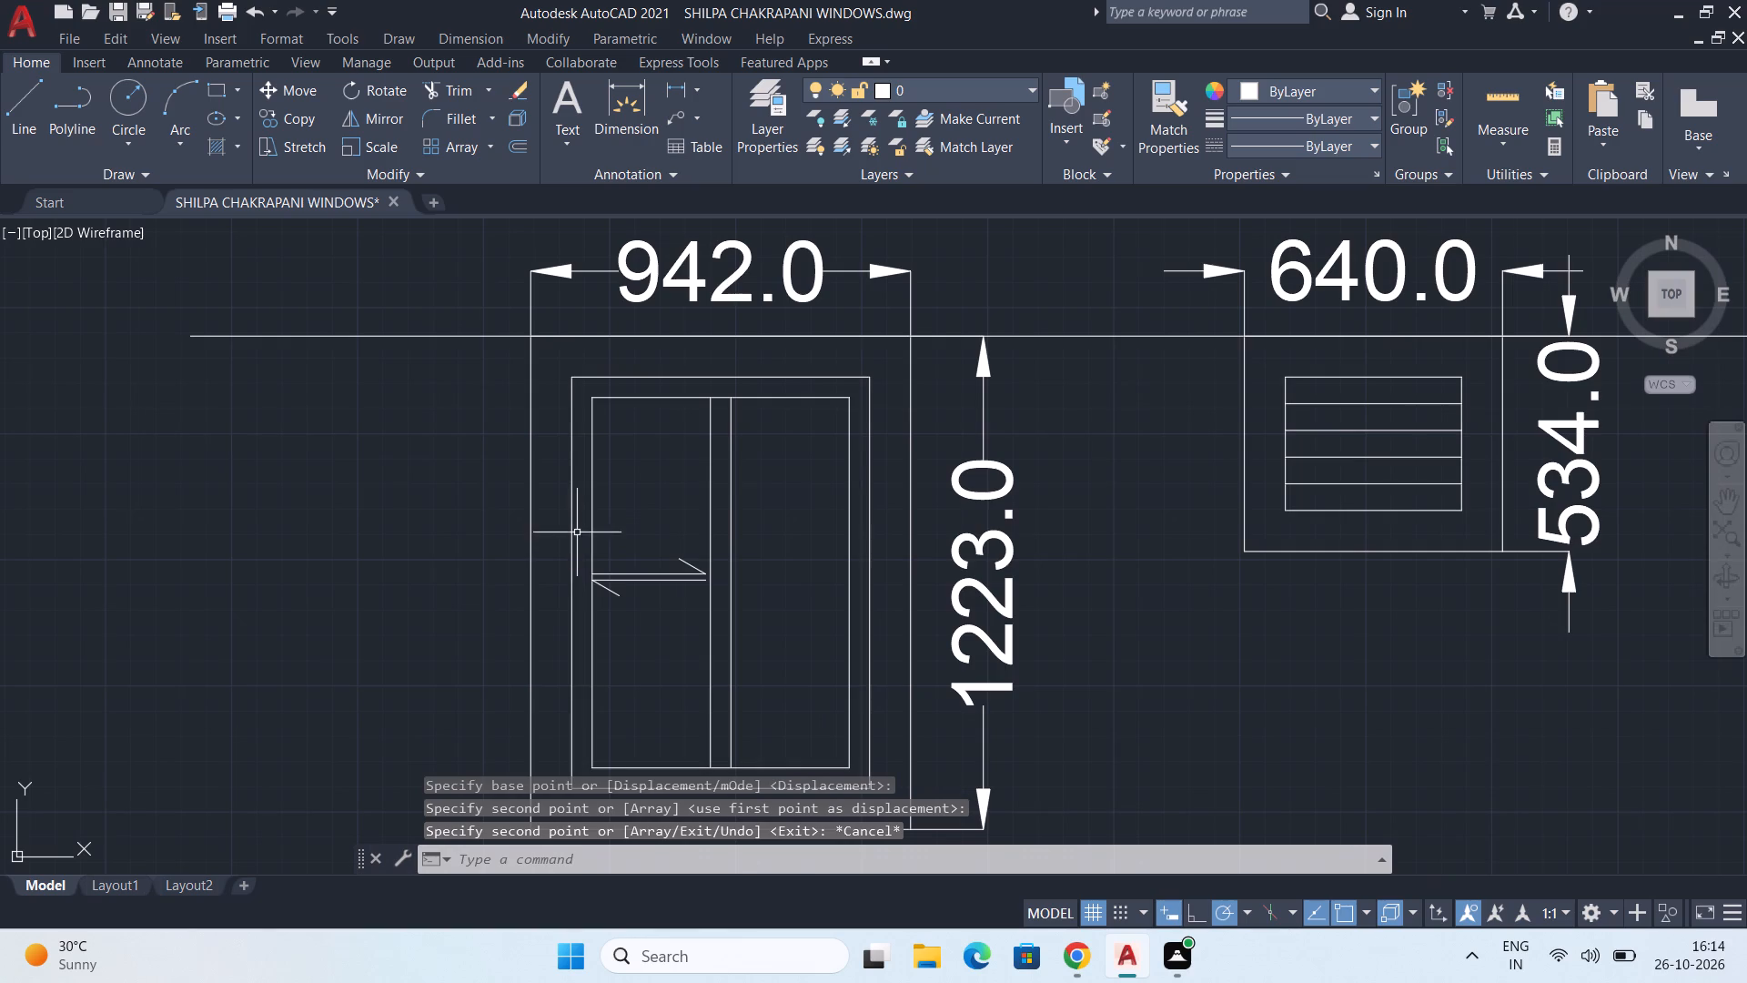
left_click(577, 532)
left_click(763, 648)
key("s")
key("c")
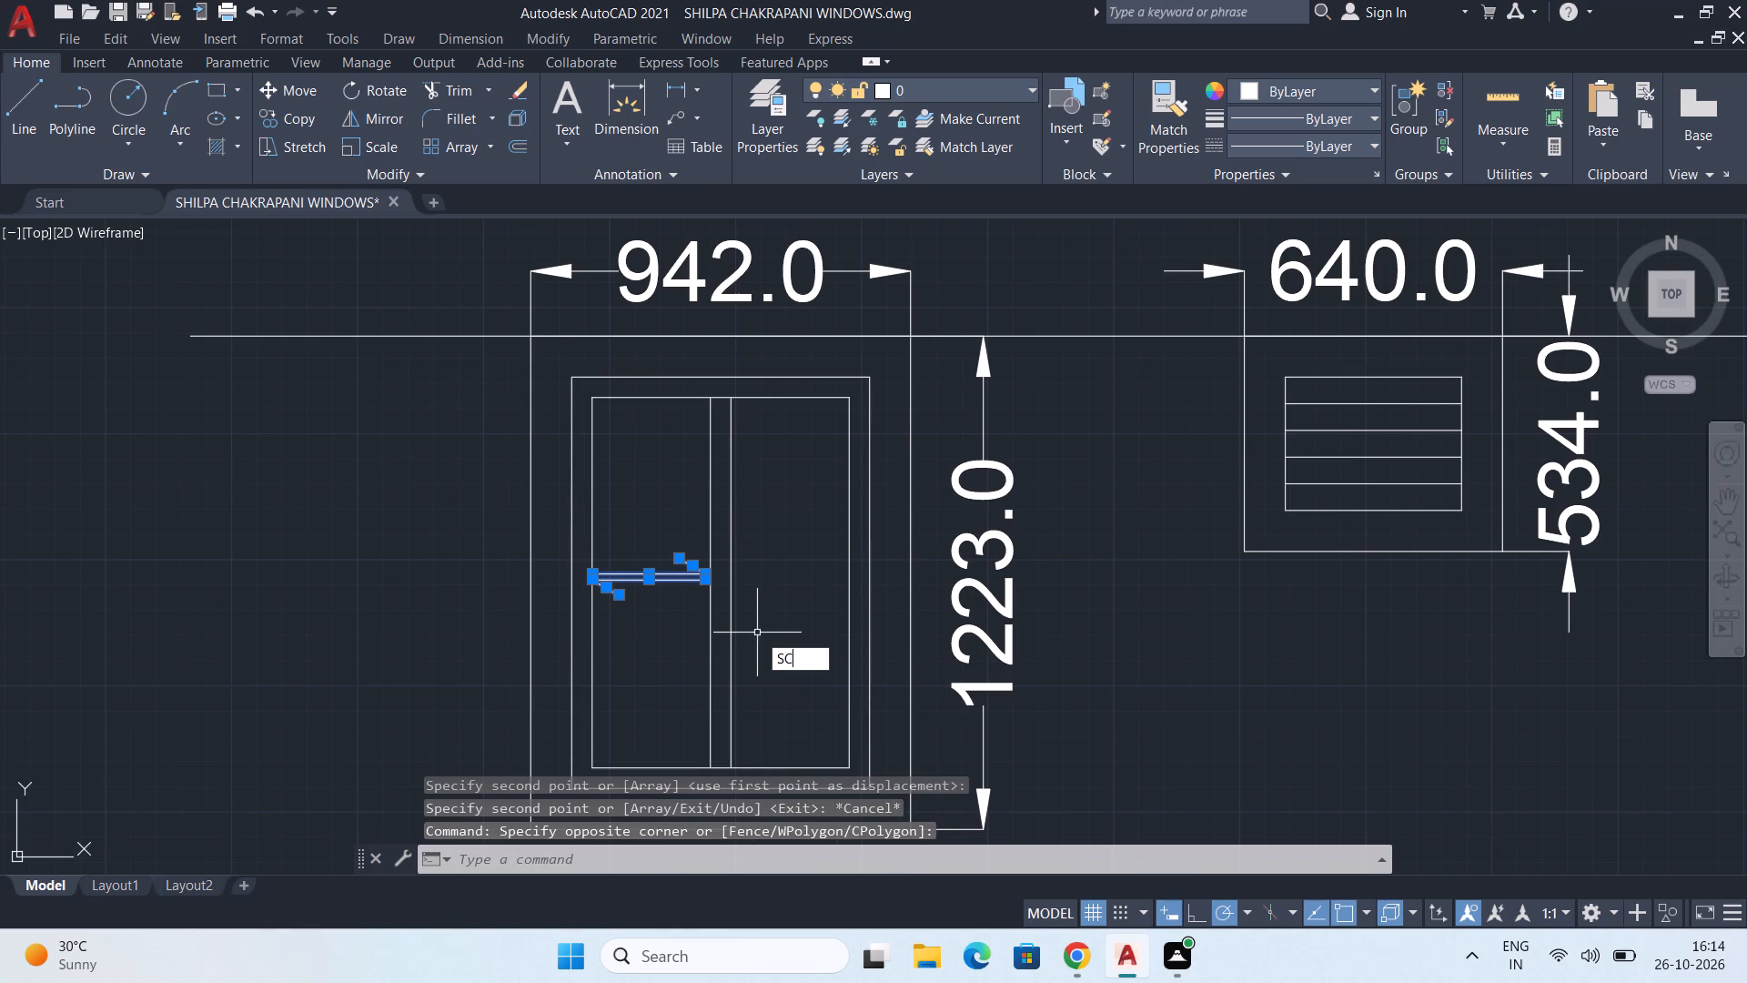
key("Return")
scroll(730, 620, "up", 2)
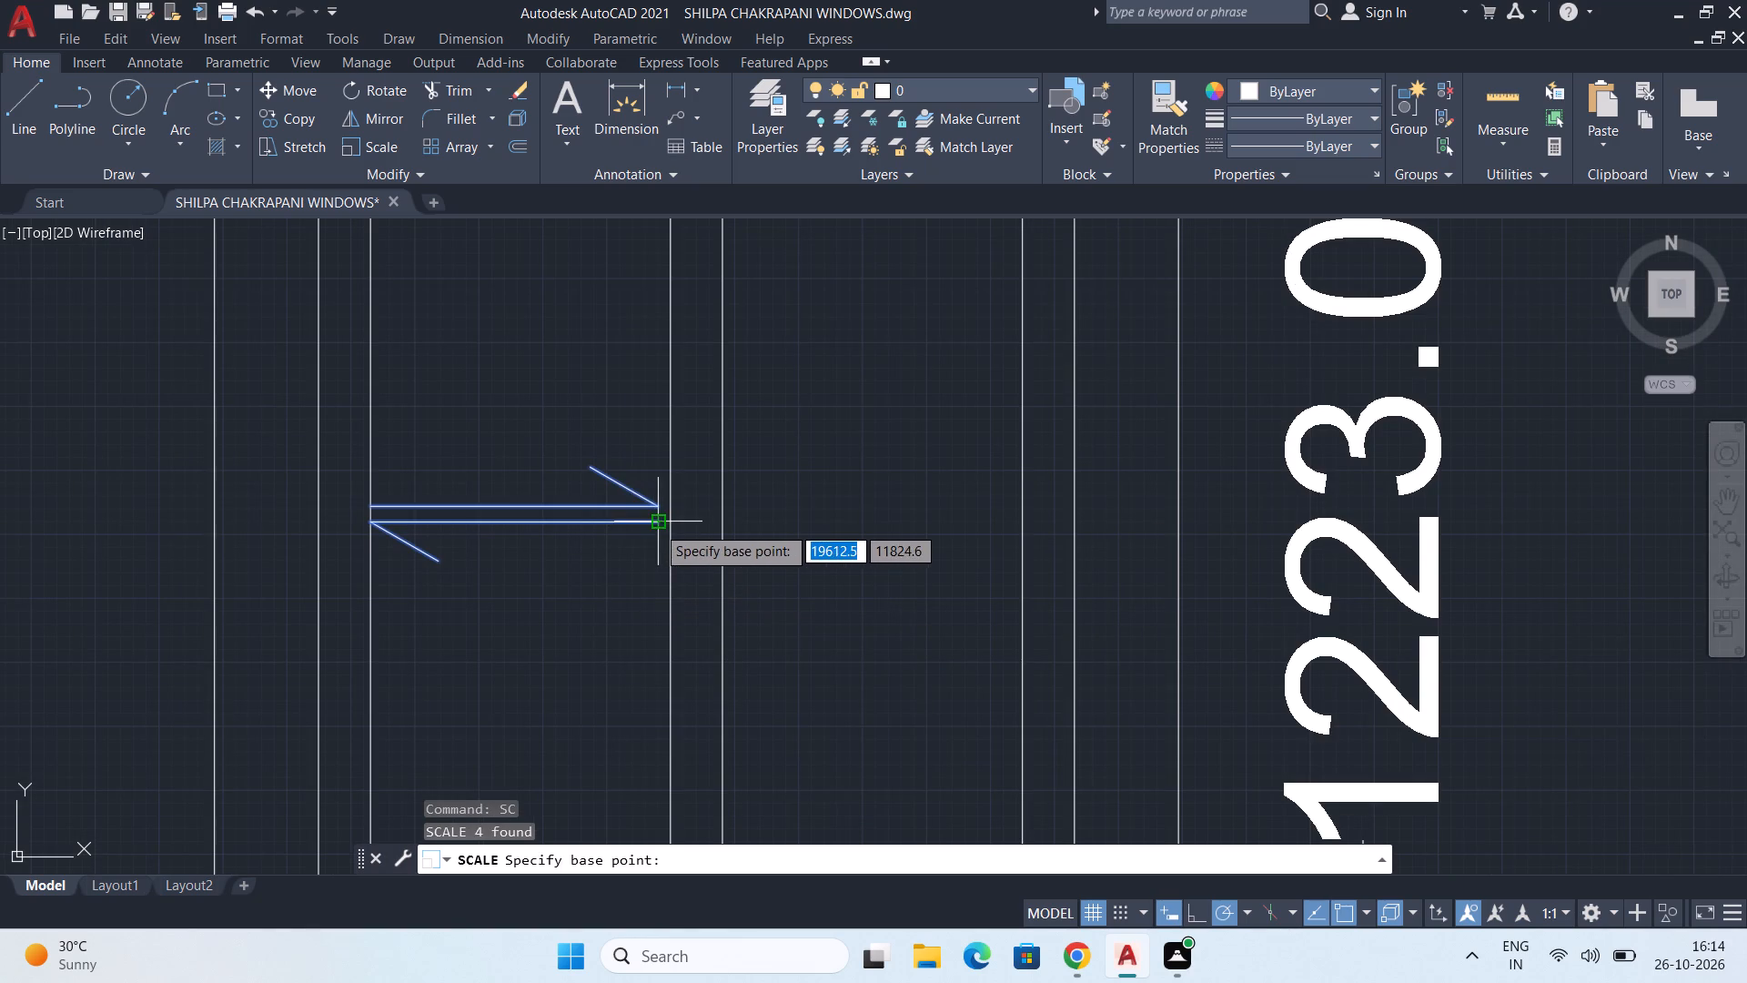
left_click(656, 525)
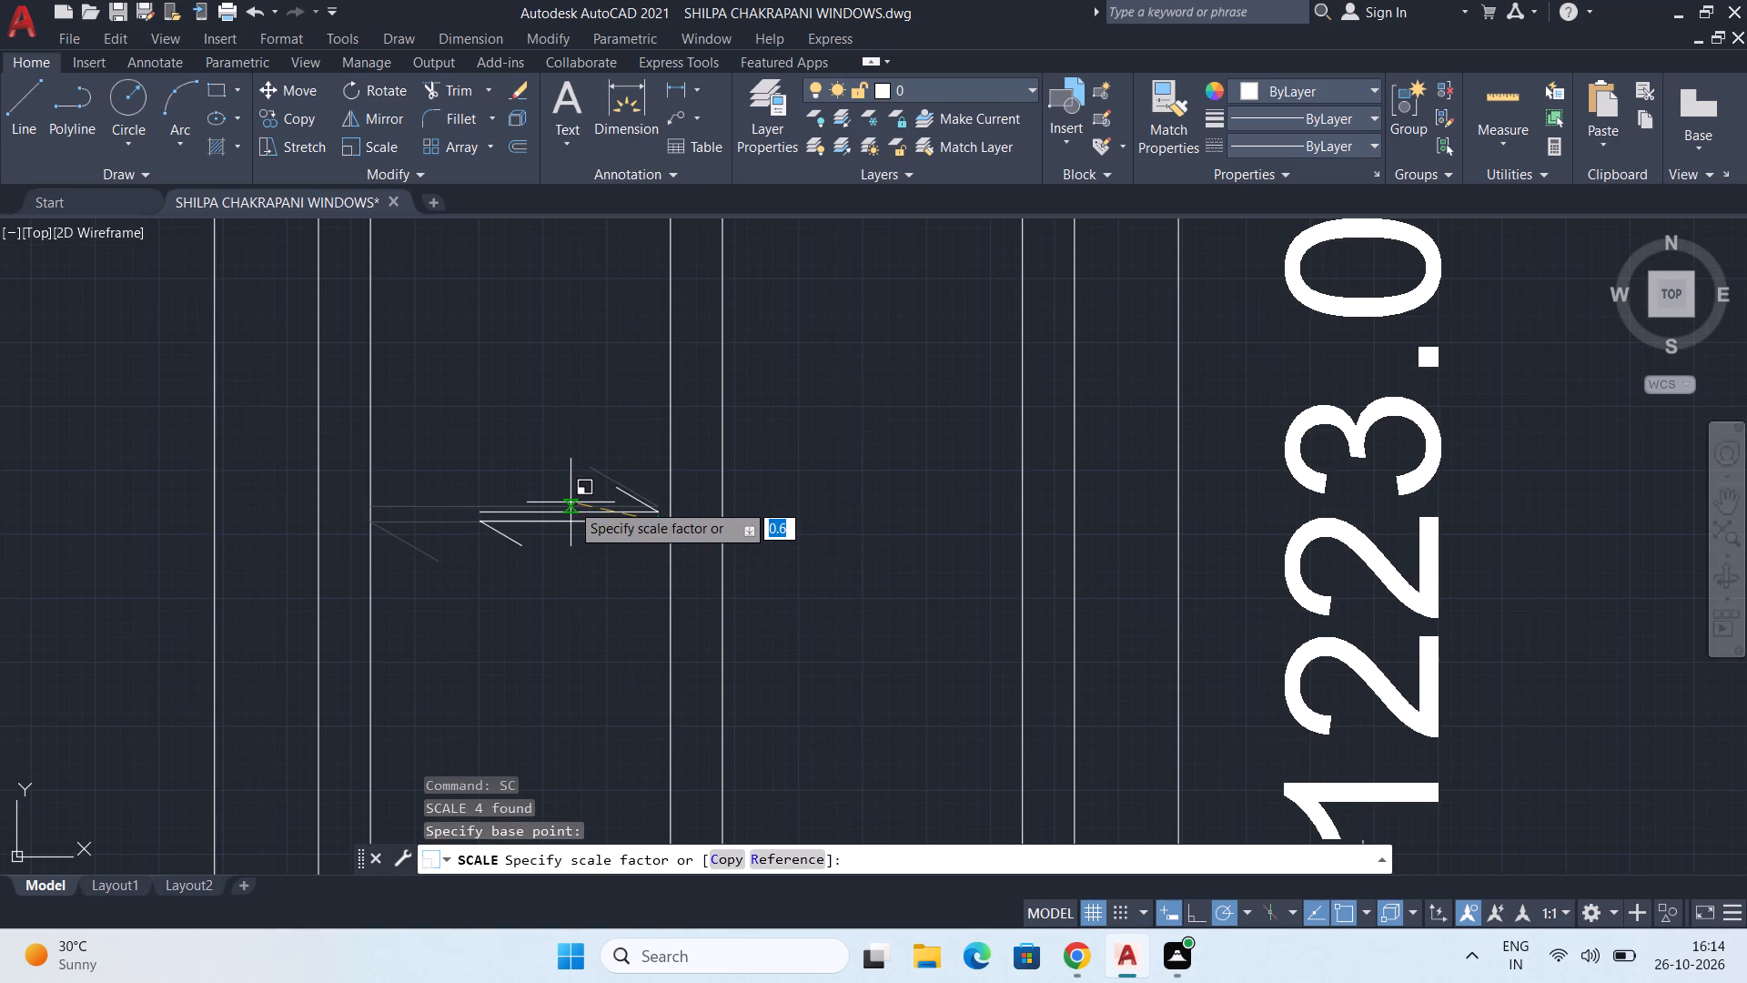
left_click(571, 502)
Move the scaled arrow symbol about 53 horizontally to the left to centre it in the 942-wide window's left pane.
left_click(431, 432)
left_click(781, 644)
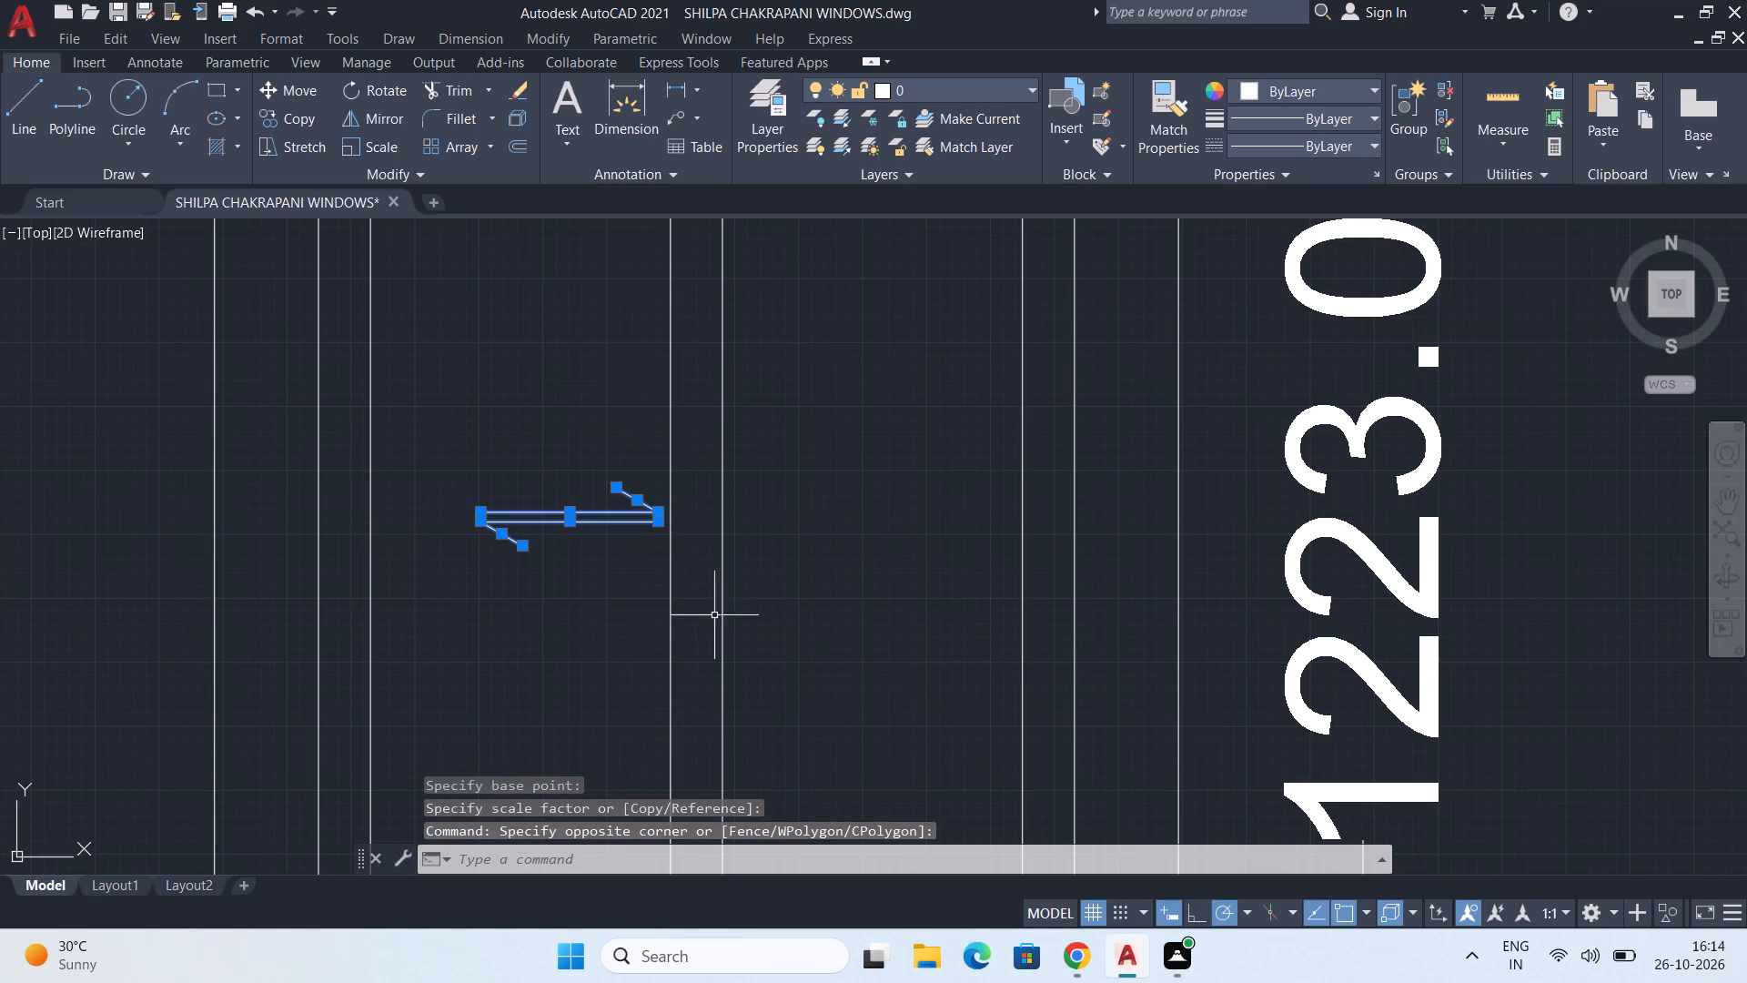
key("m")
key("Return")
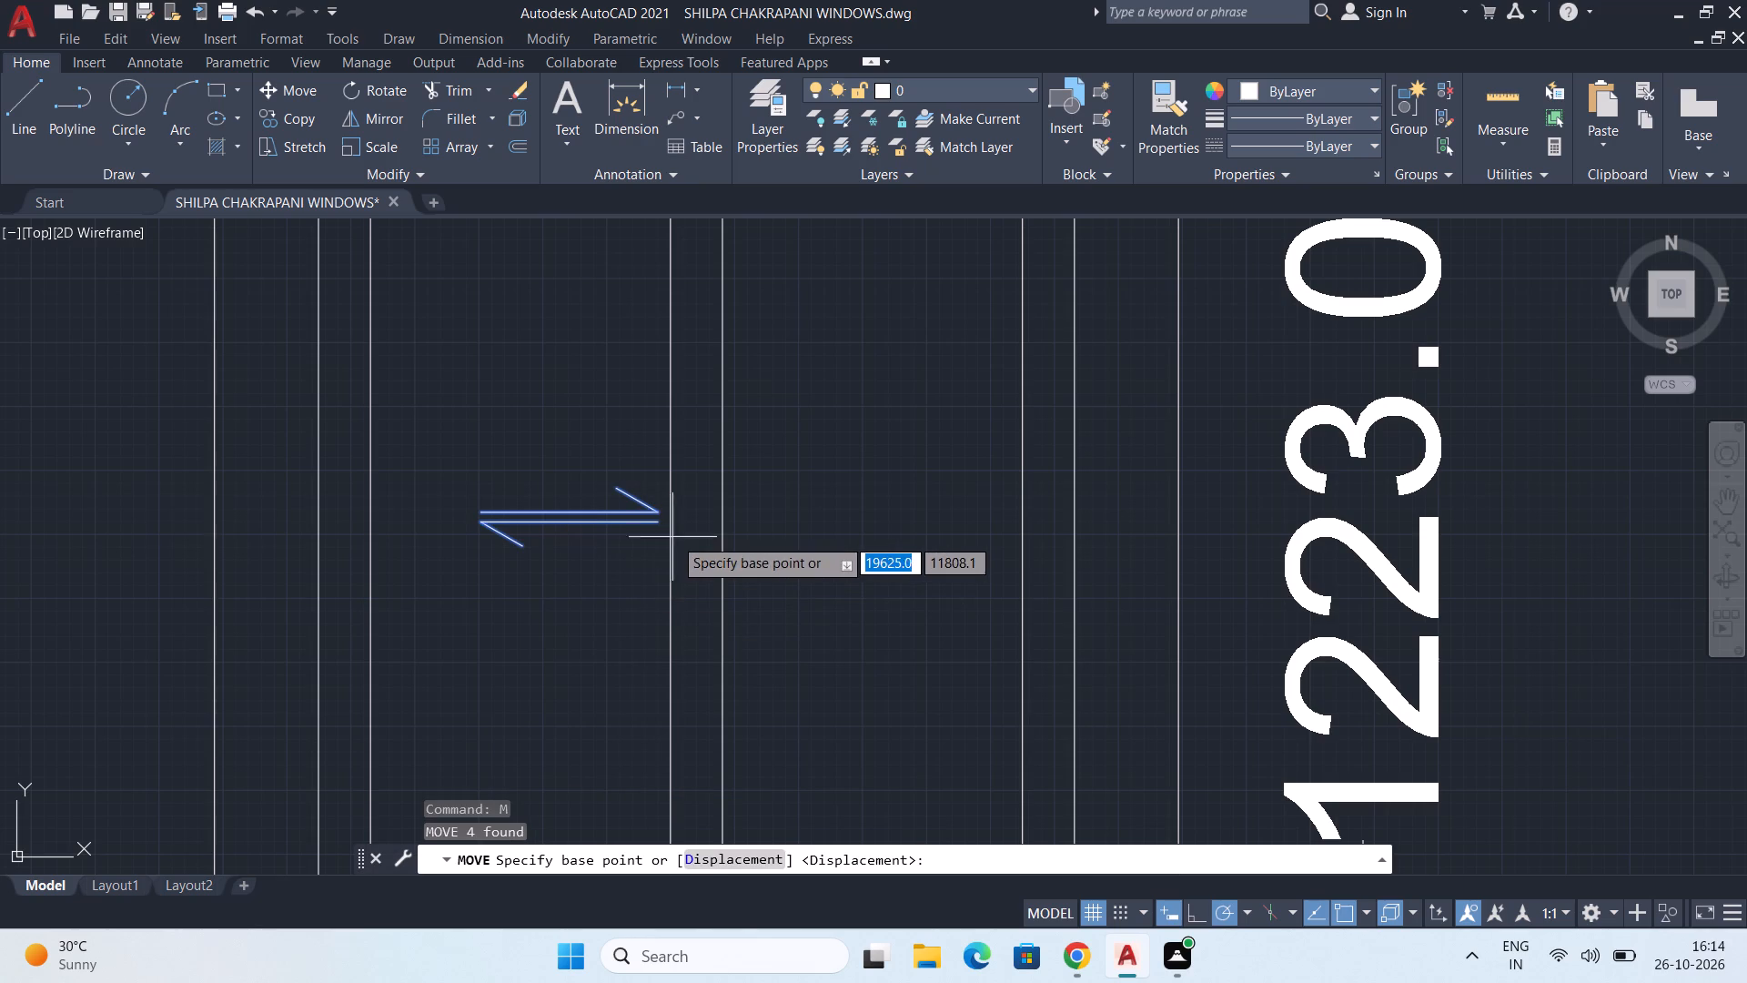
left_click(657, 522)
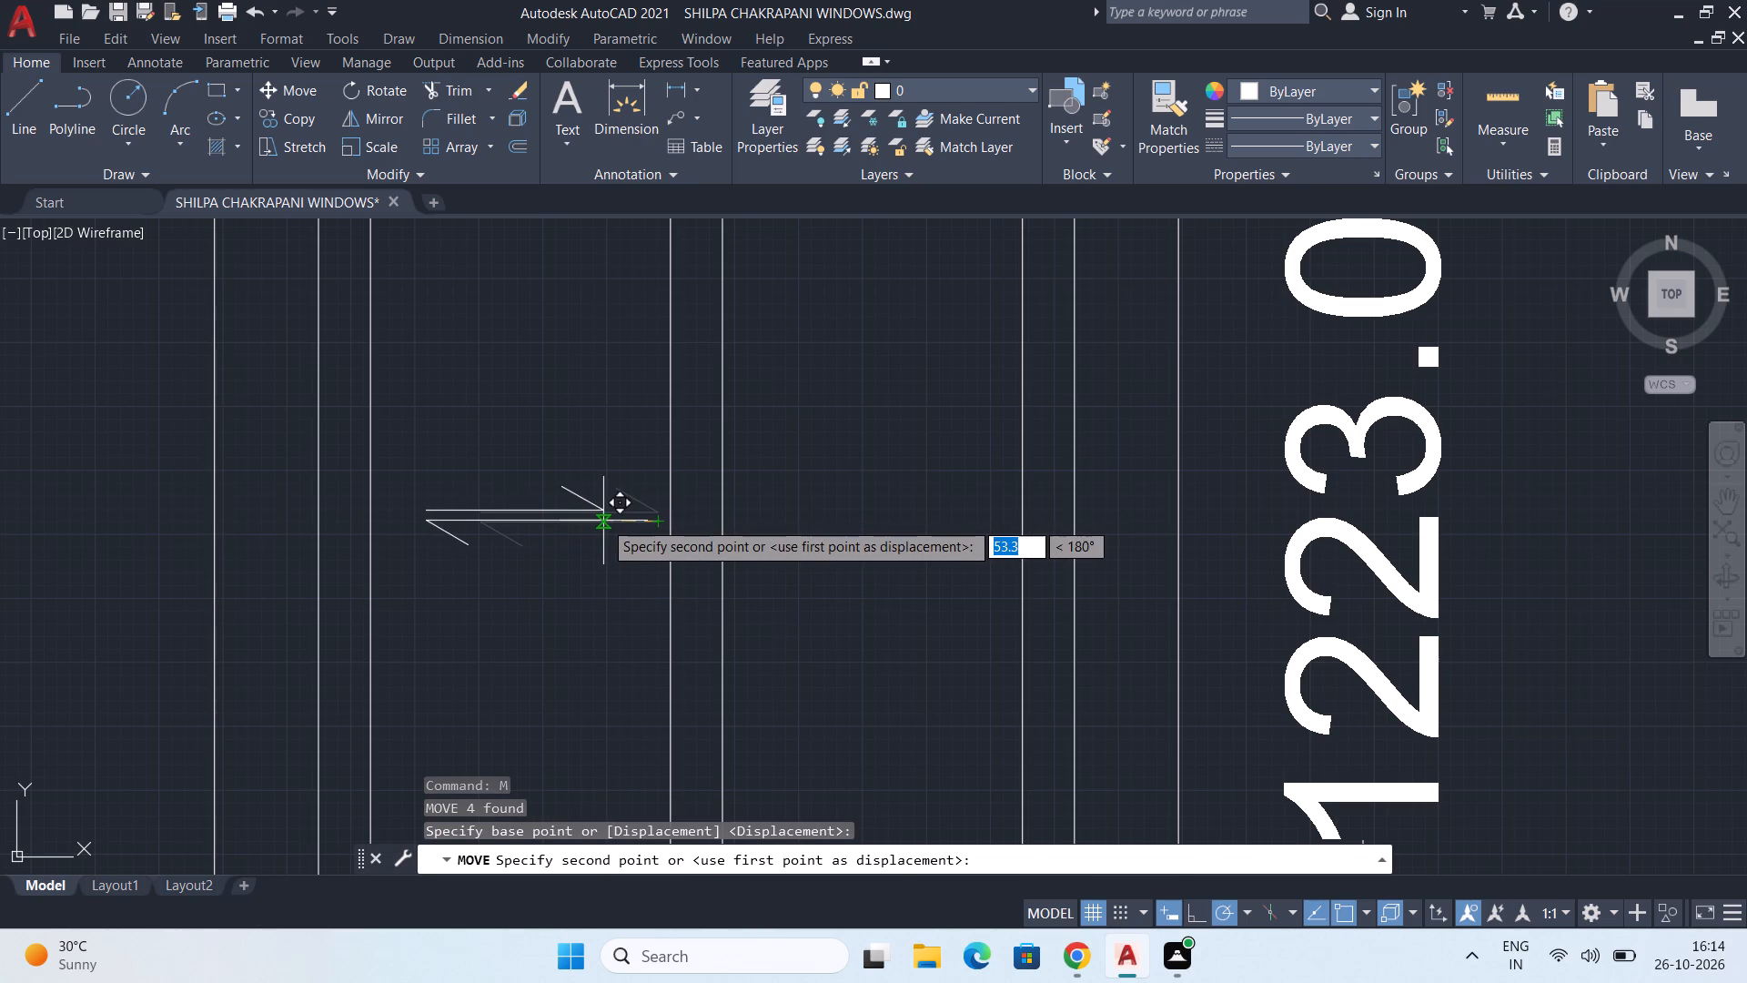
left_click(603, 521)
Copy the scaled arrow symbol horizontally into the right pane of the 942-wide window.
left_click(399, 444)
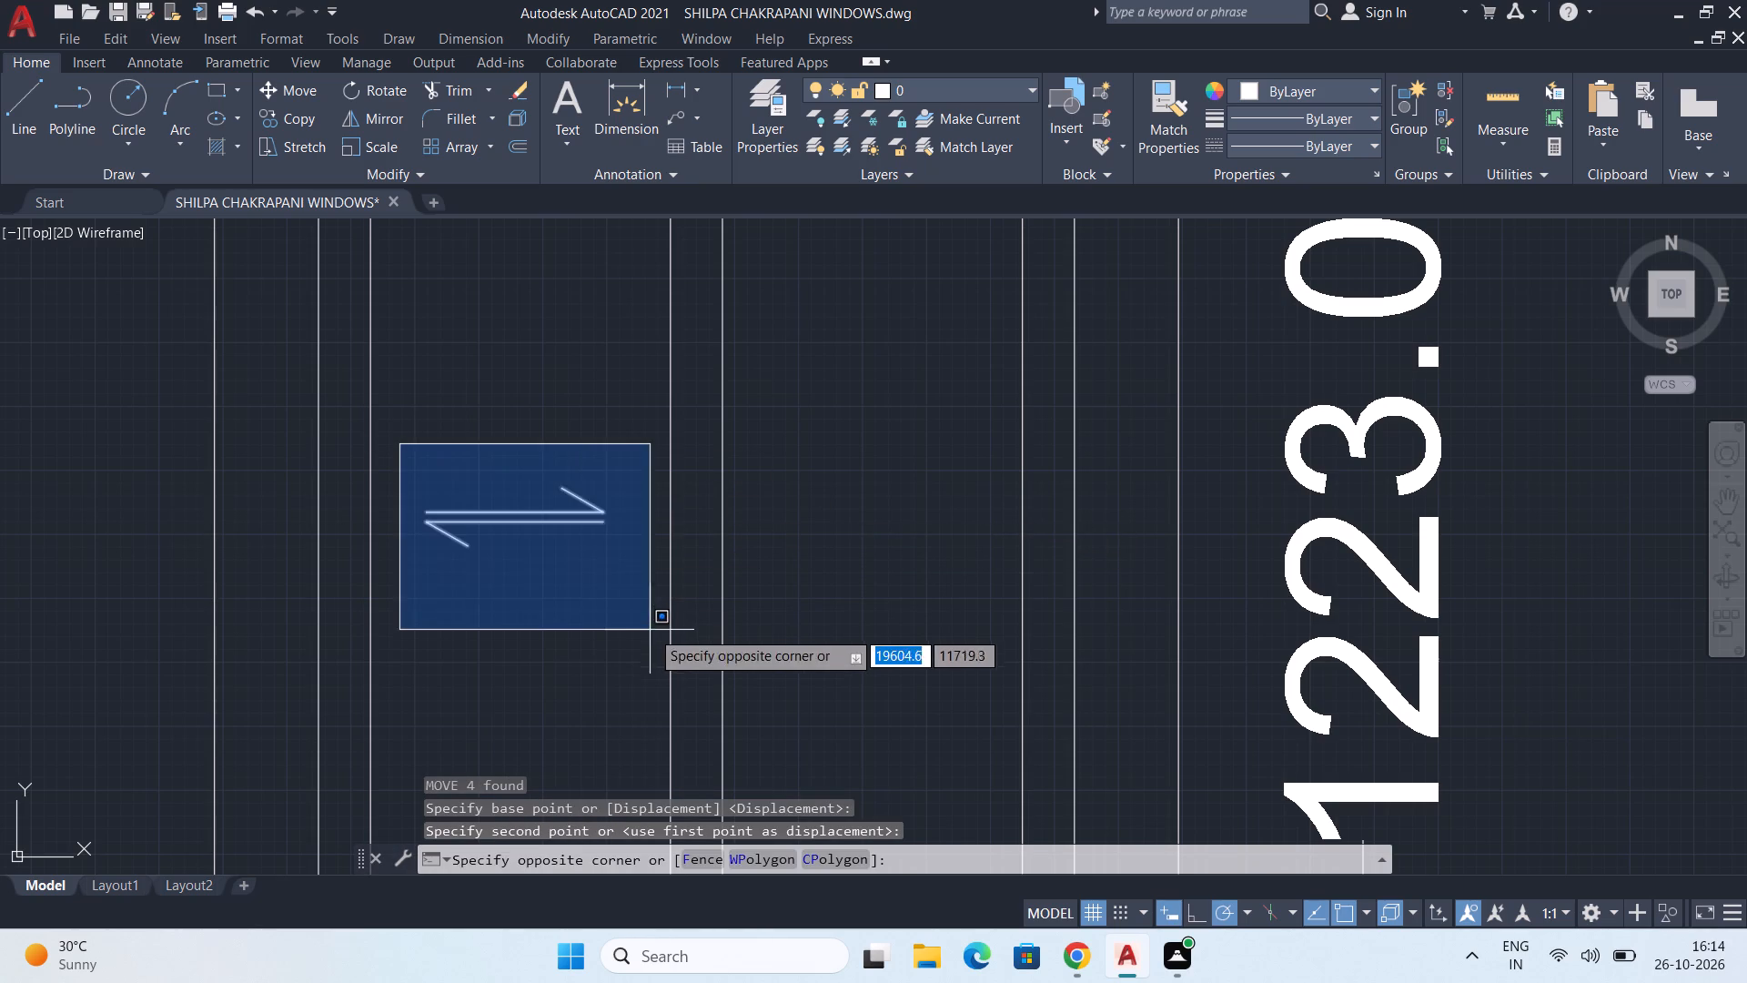
left_click(659, 638)
key("c")
key("o")
key("Return")
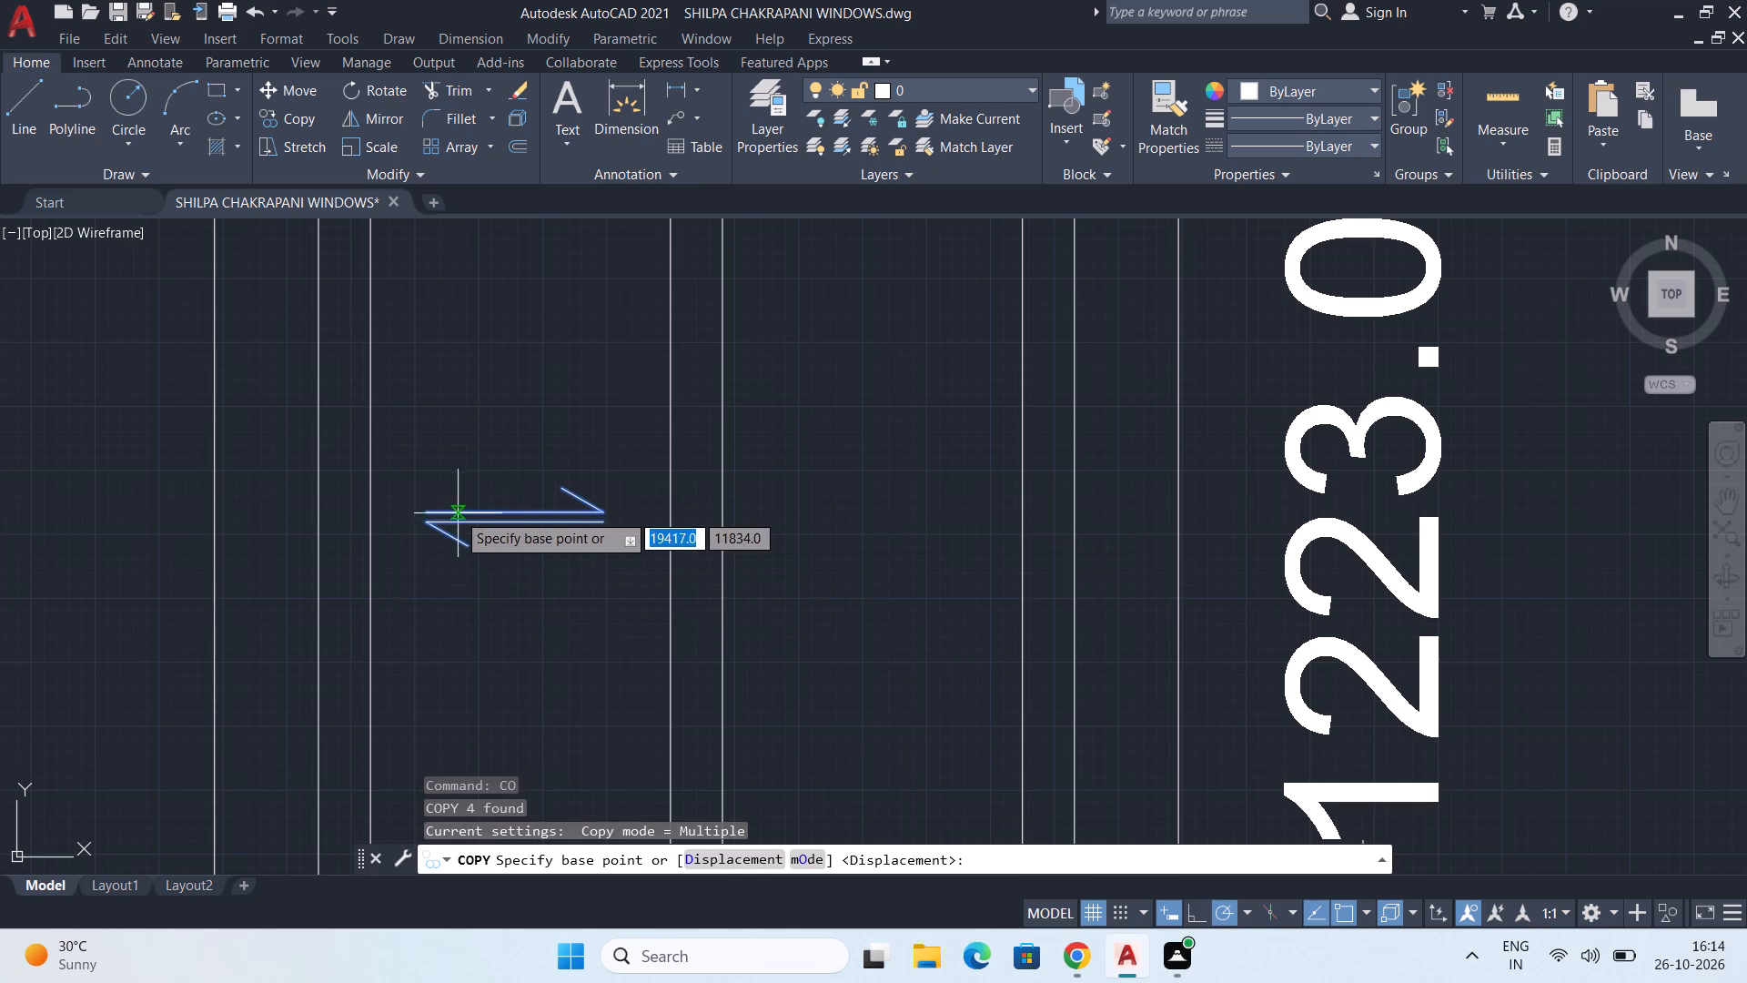
left_click_drag(423, 515, 438, 518)
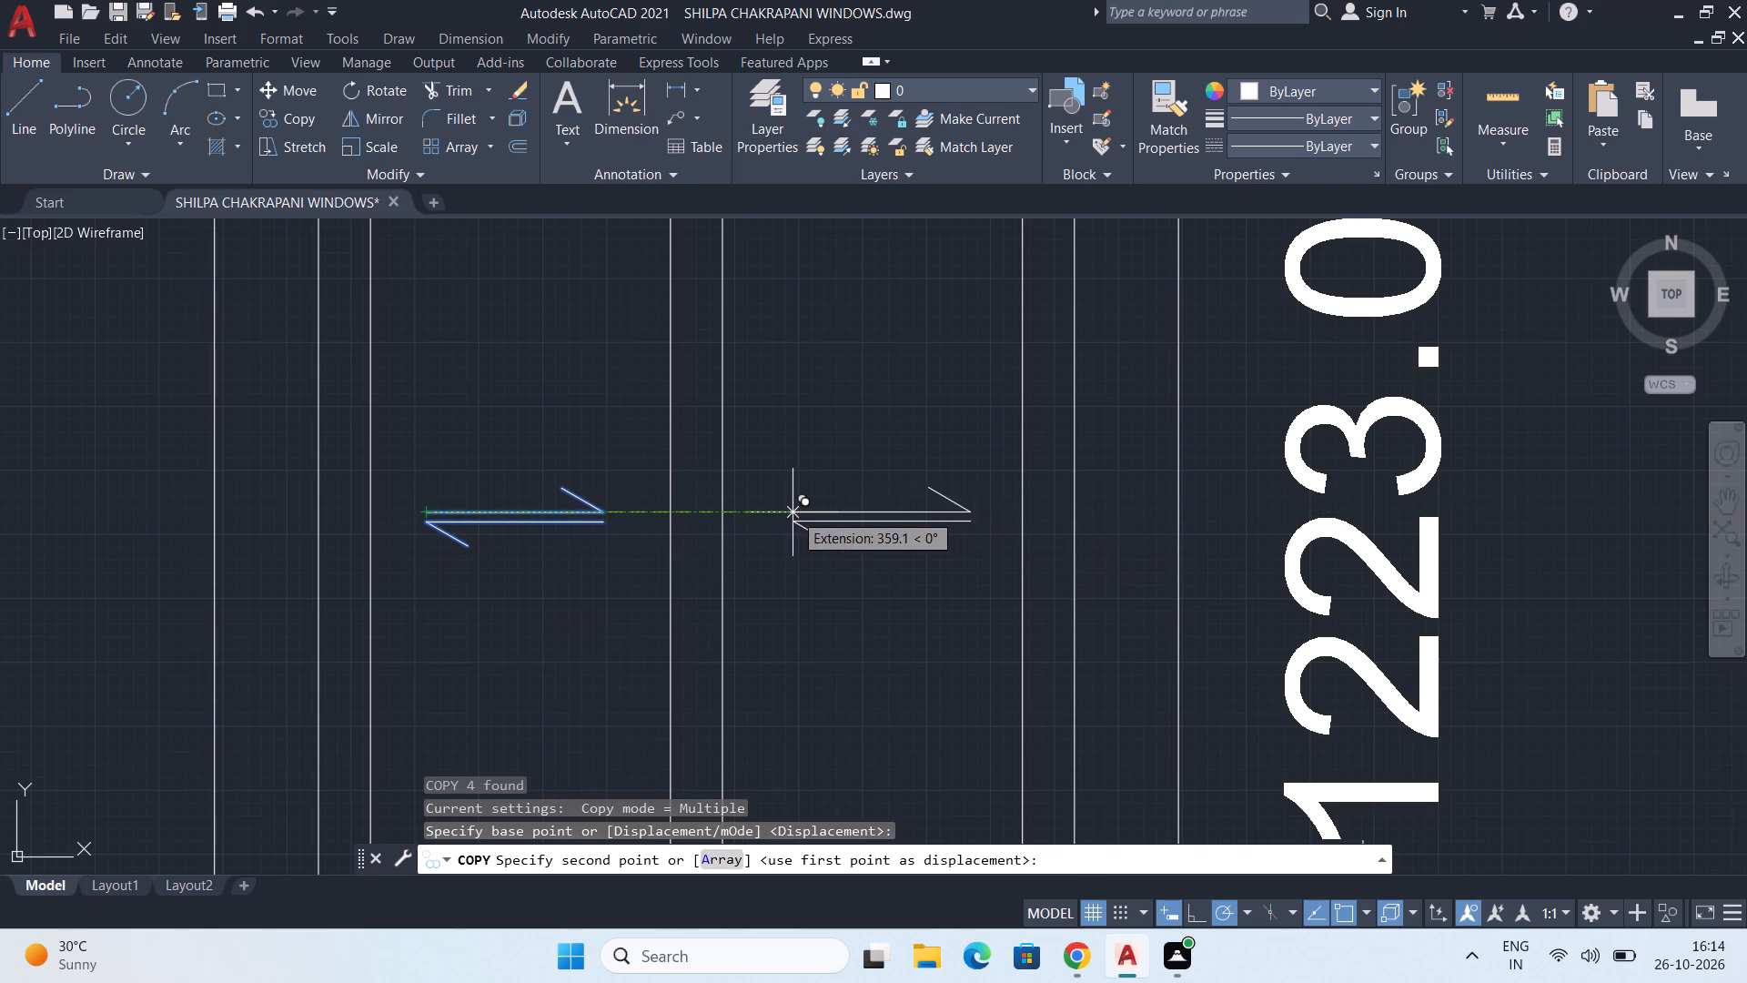
left_click(806, 512)
Continue copying the scaled sliding-arrow symbol into the left and right panes of the 1240-wide window.
scroll(861, 557, "down", 3)
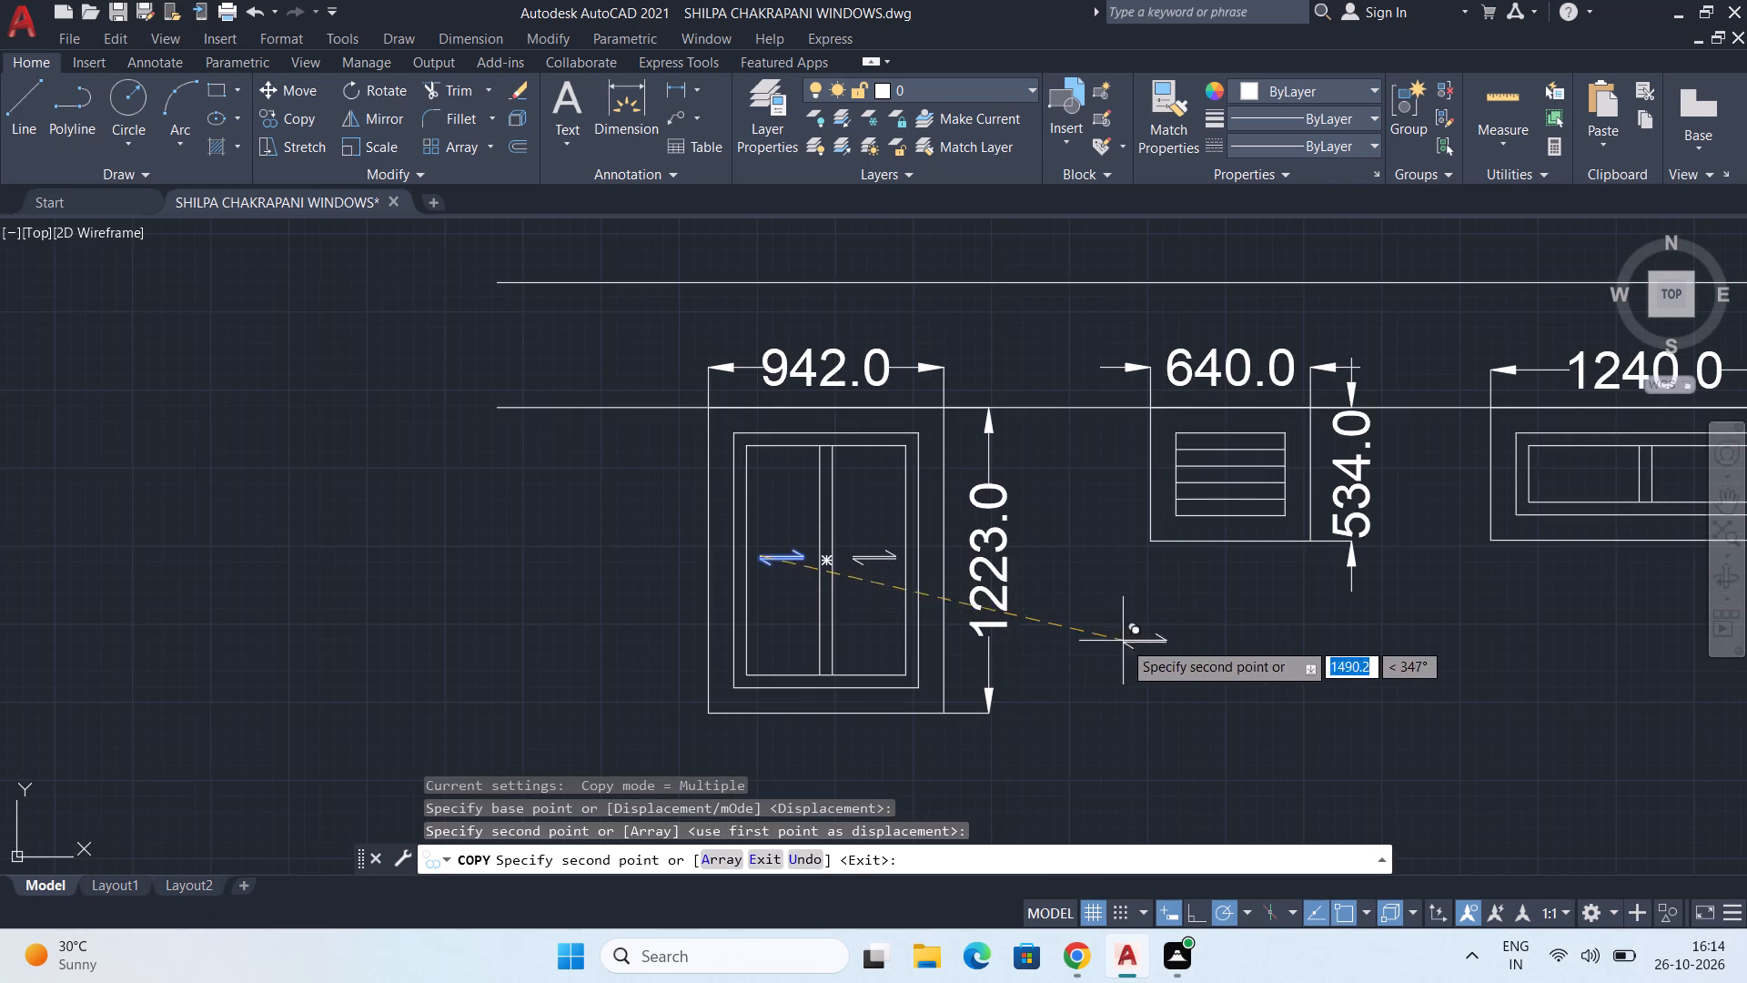
middle_click_drag(1124, 641, 818, 646)
middle_click_drag(1258, 617, 1237, 694)
scroll(1194, 561, "up", 2)
middle_click_drag(1219, 559, 1032, 580)
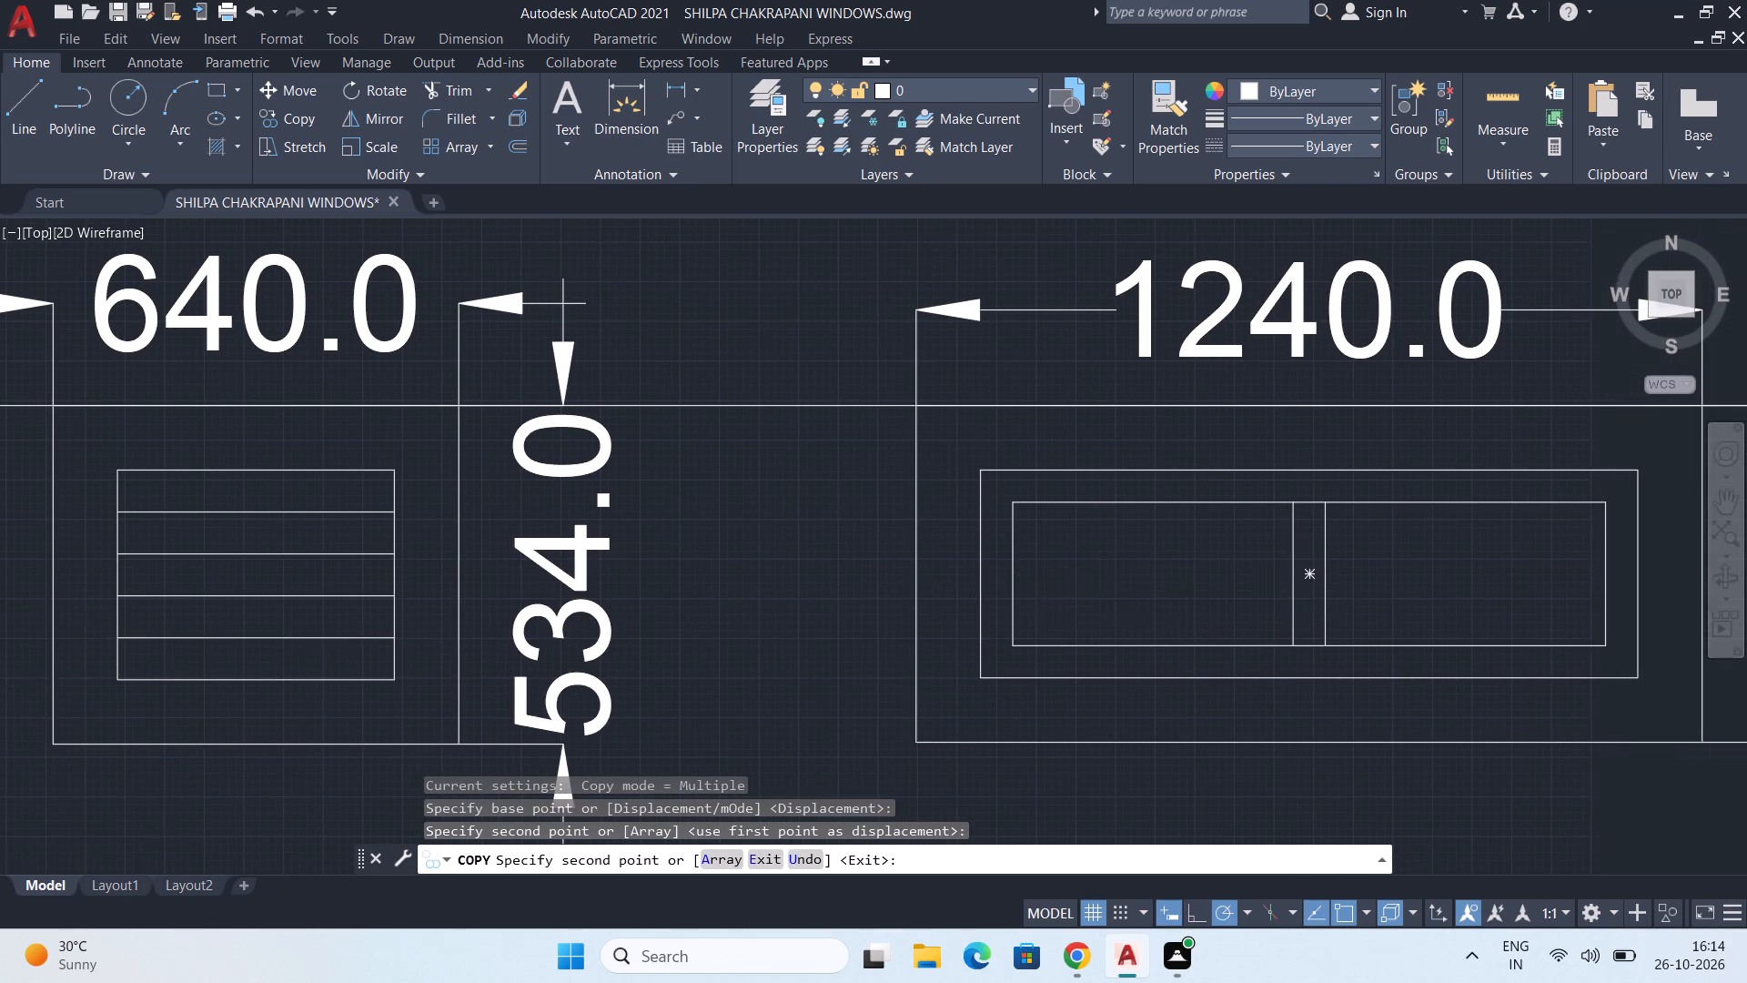
left_click(1088, 565)
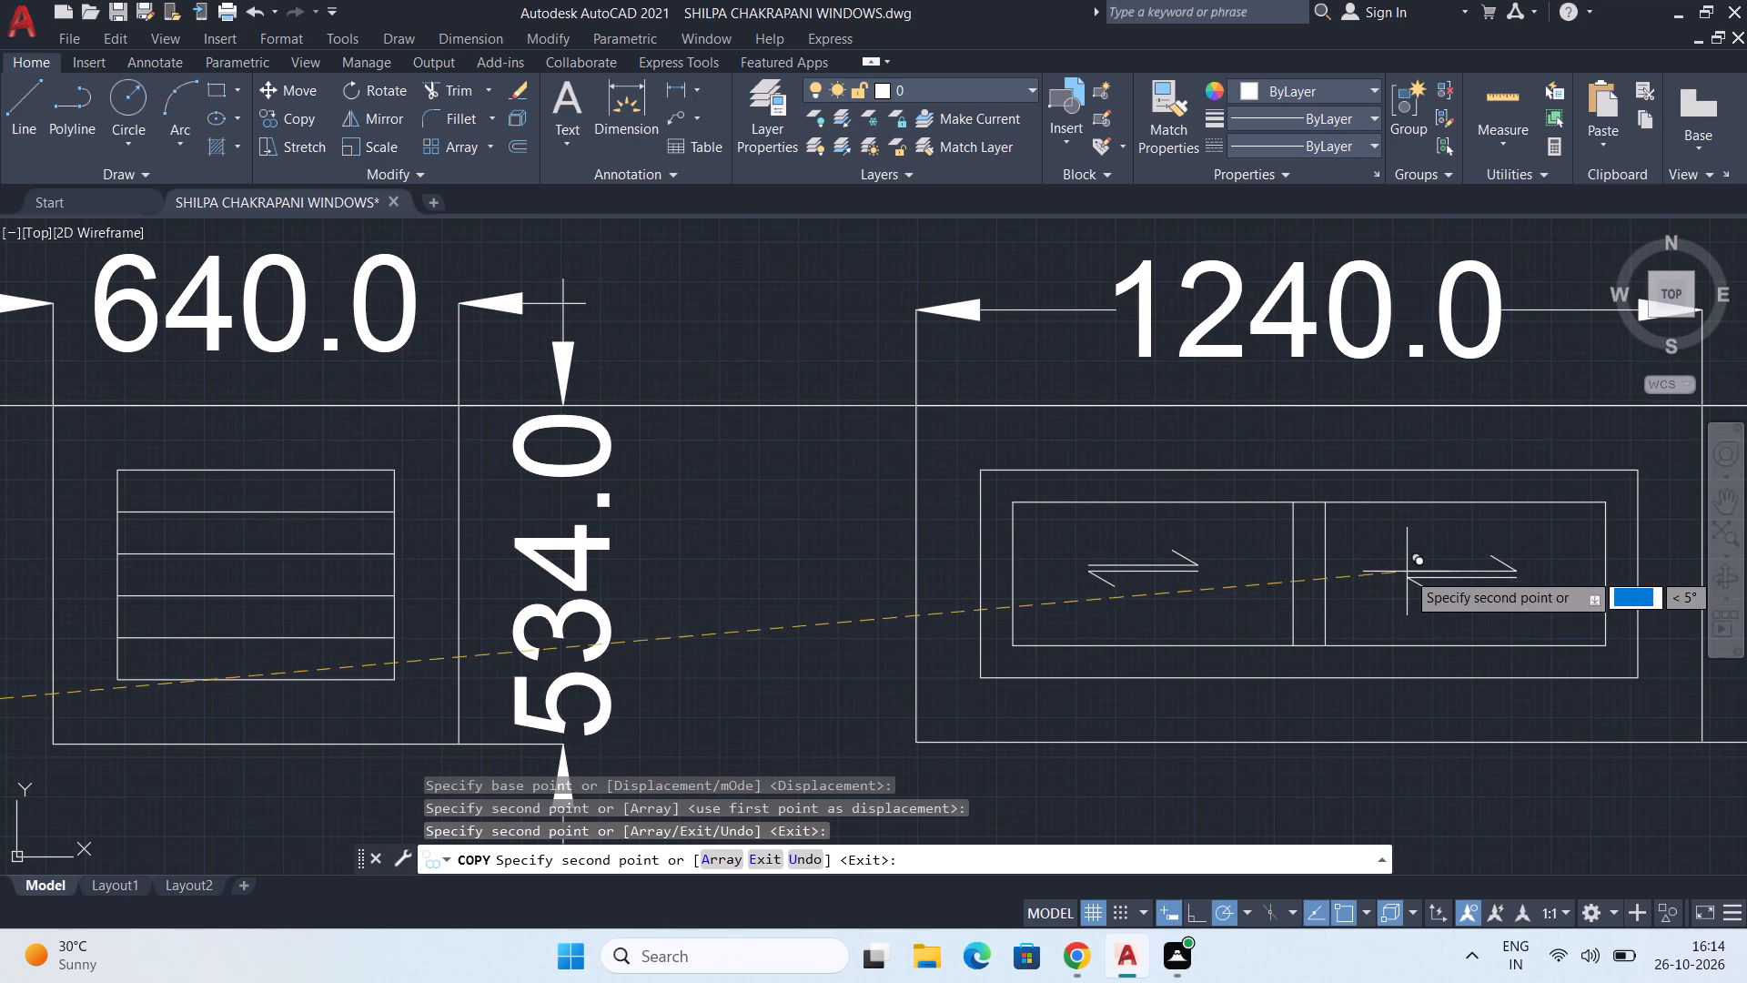
left_click(1409, 568)
Copy the same sliding-arrow symbol into both panes of the undimensioned two-pane window beside the 600-wide window in the row below.
scroll(1429, 627, "down", 2)
middle_click_drag(1408, 725, 1387, 535)
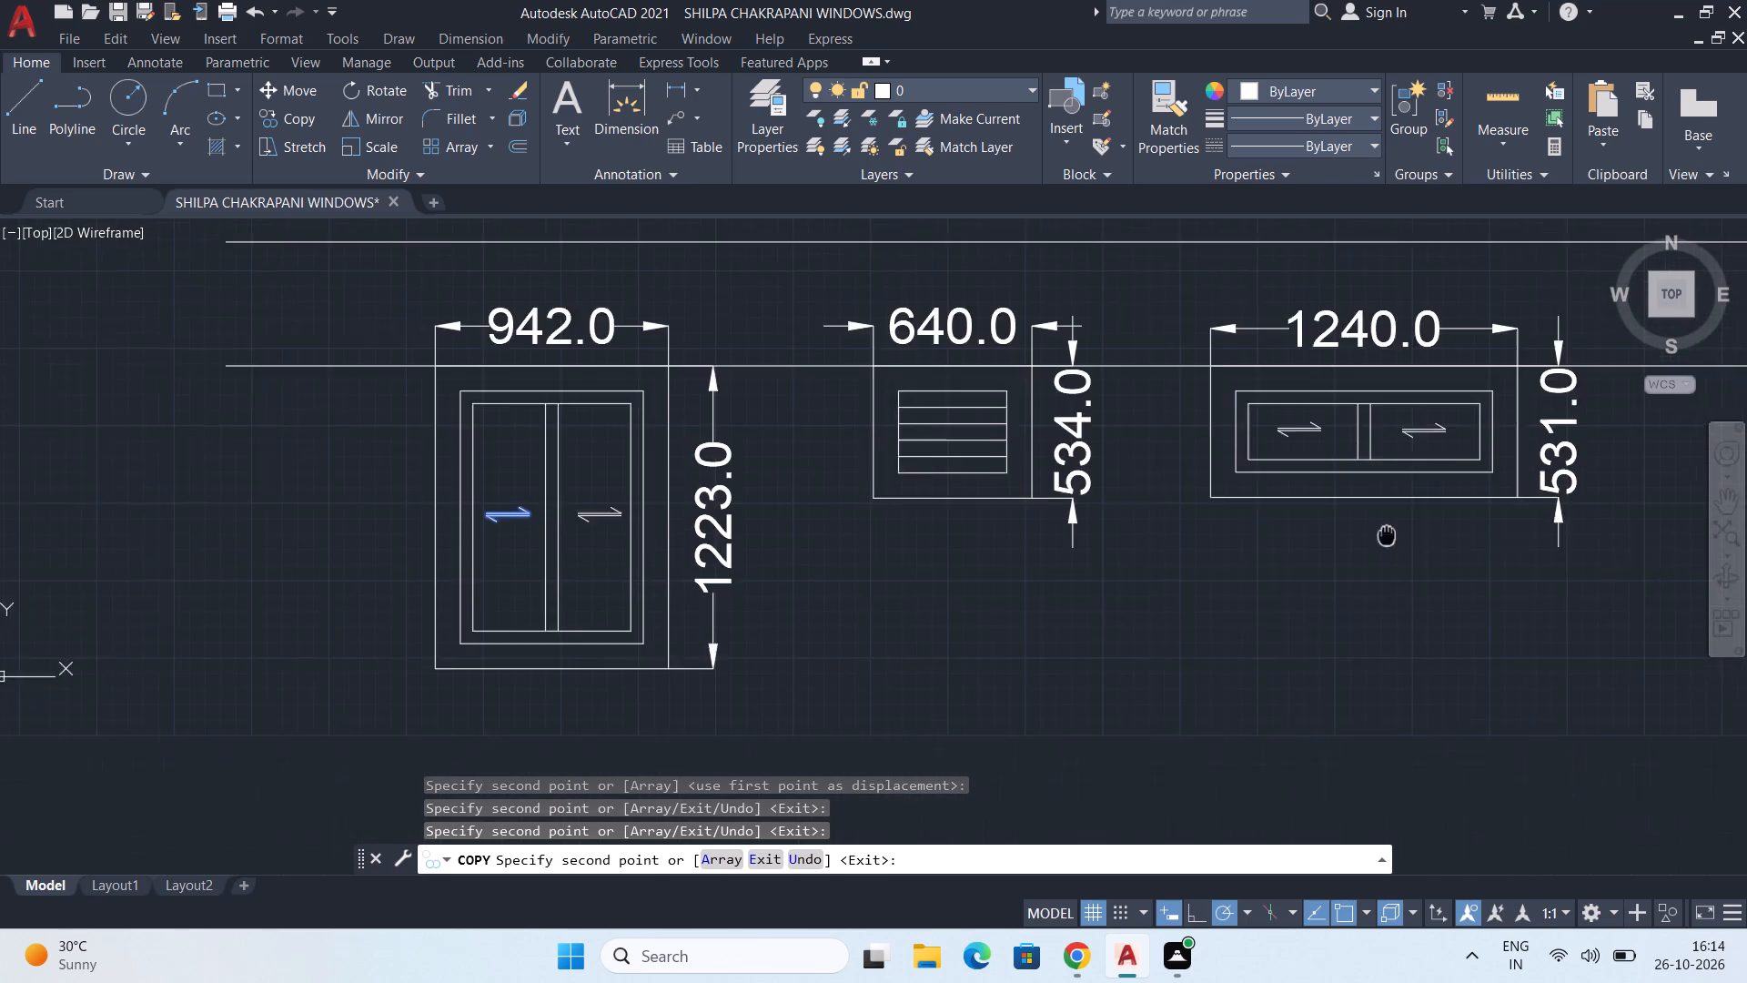
scroll(1356, 495, "down", 2)
middle_click_drag(1197, 678, 1258, 363)
scroll(1228, 472, "down", 1)
middle_click_drag(1227, 613, 1189, 585)
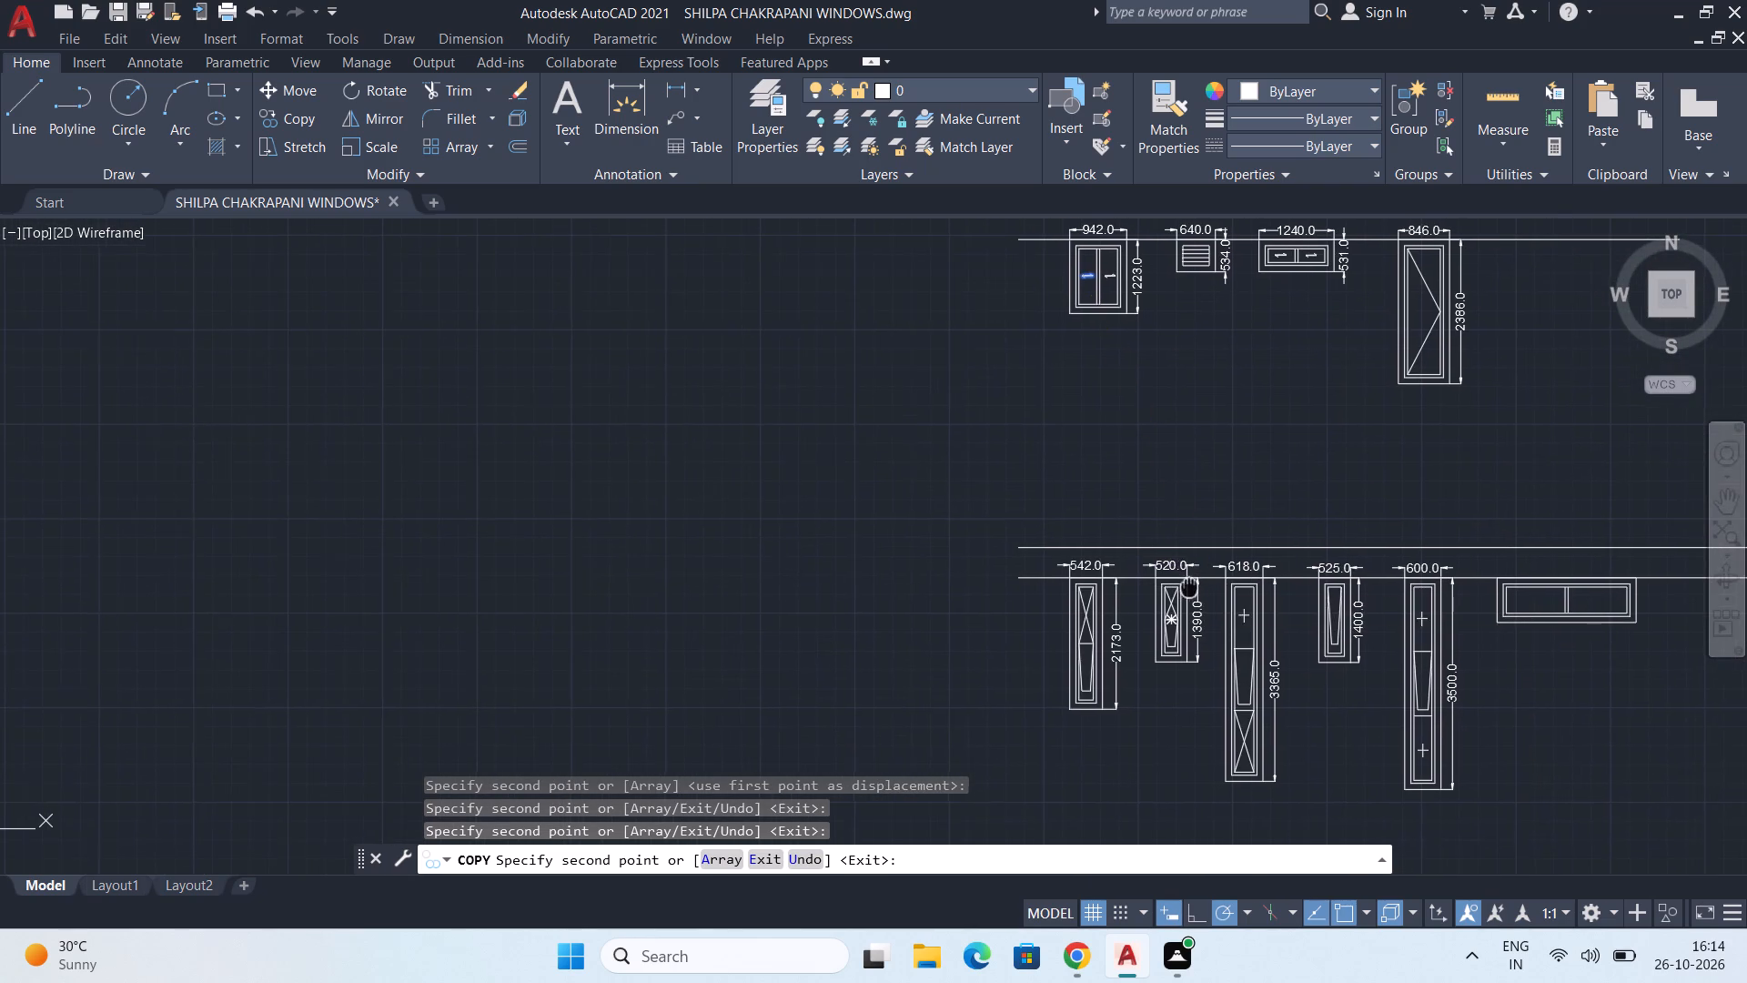
scroll(1193, 637, "up", 2)
middle_click_drag(1348, 656, 1013, 546)
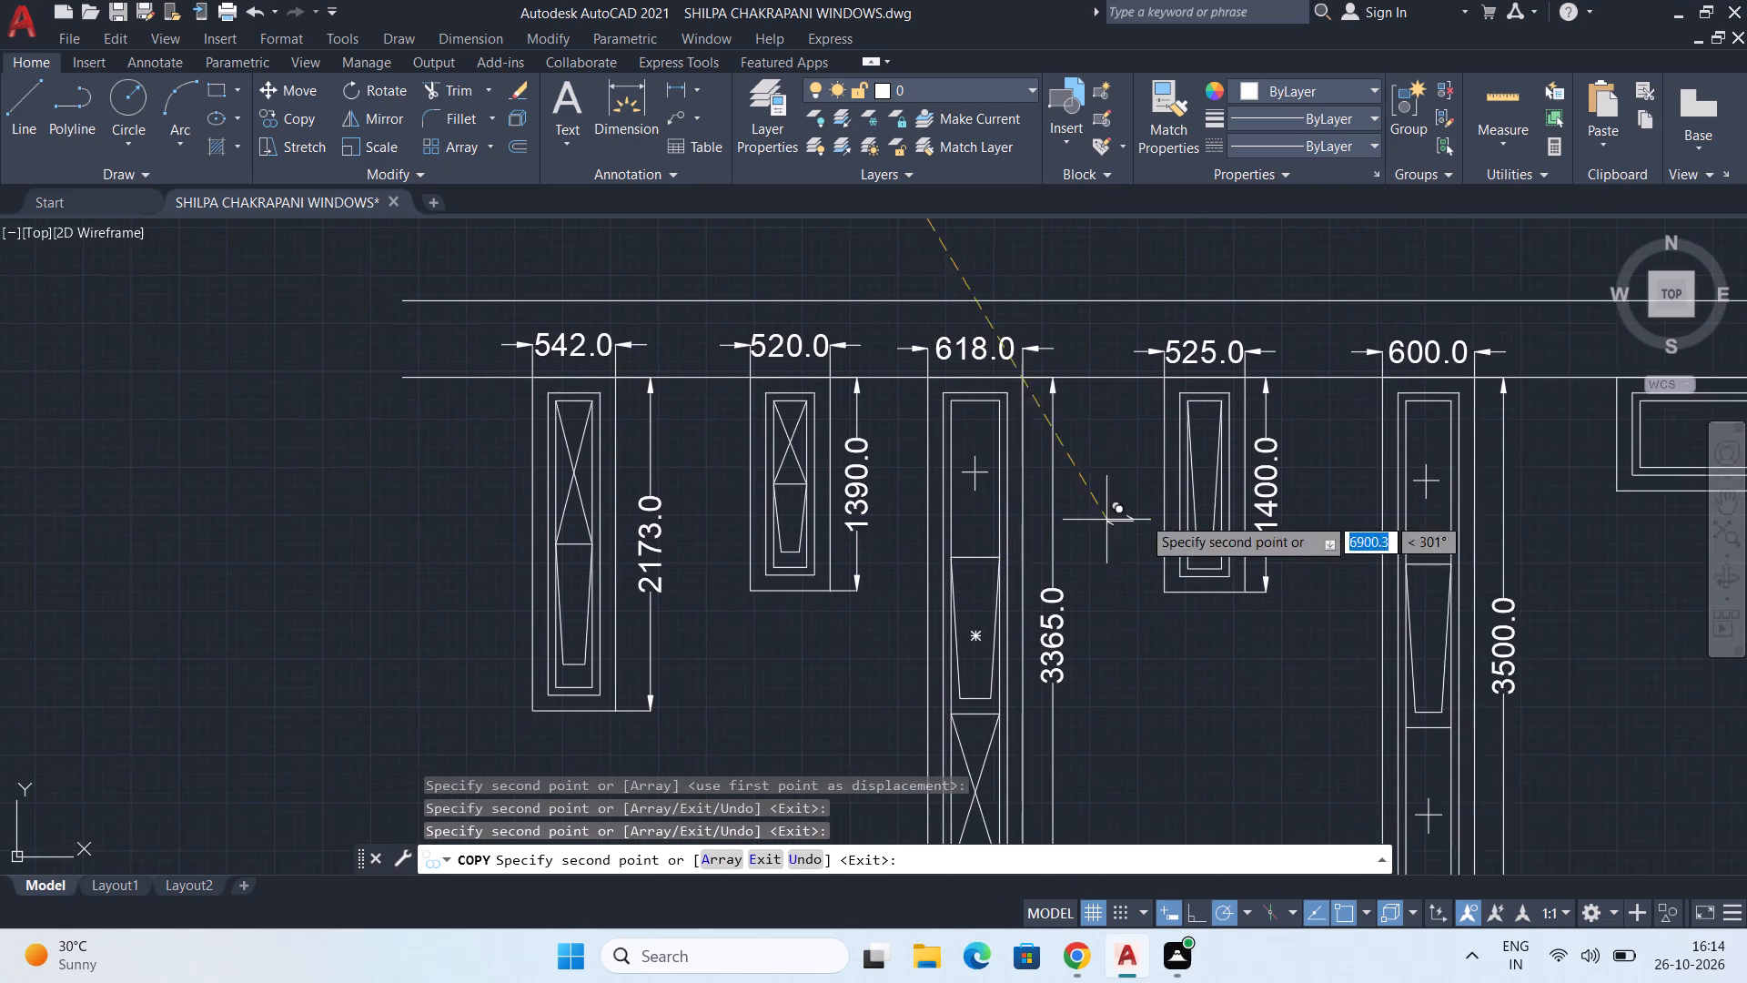
scroll(1160, 516, "down", 2)
middle_click_drag(1393, 560, 1278, 594)
scroll(1273, 531, "up", 4)
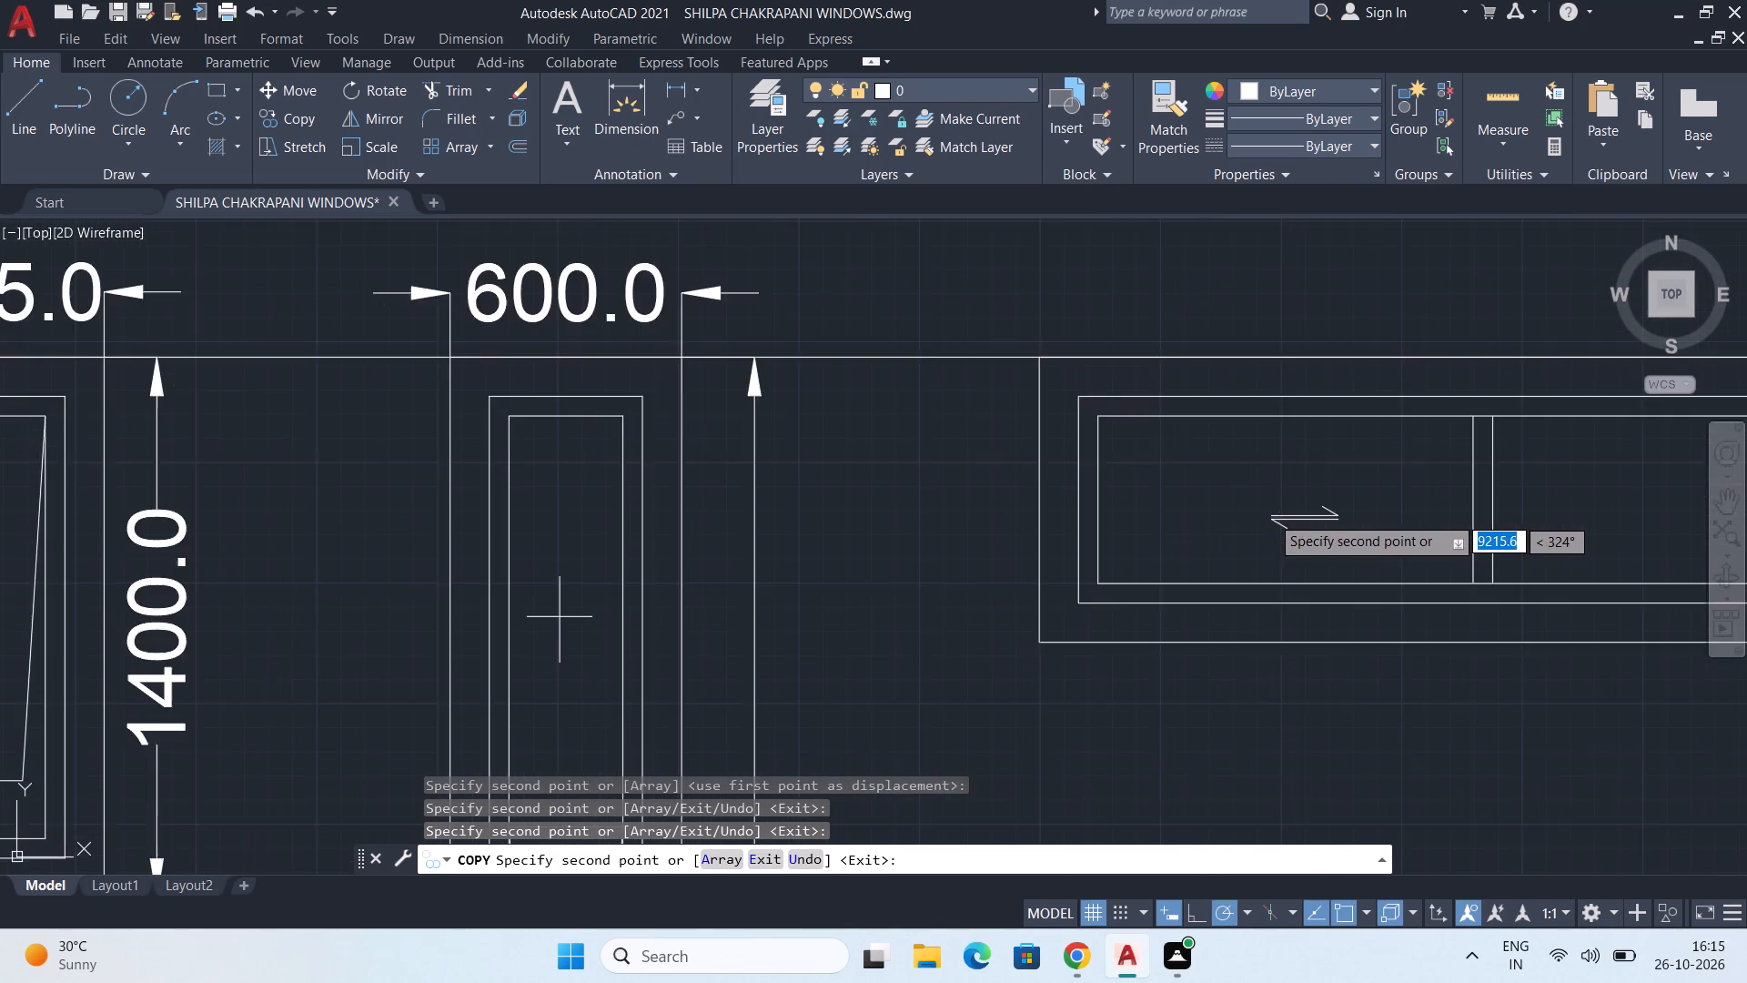
middle_click_drag(1270, 515, 1227, 611)
left_click(1203, 578)
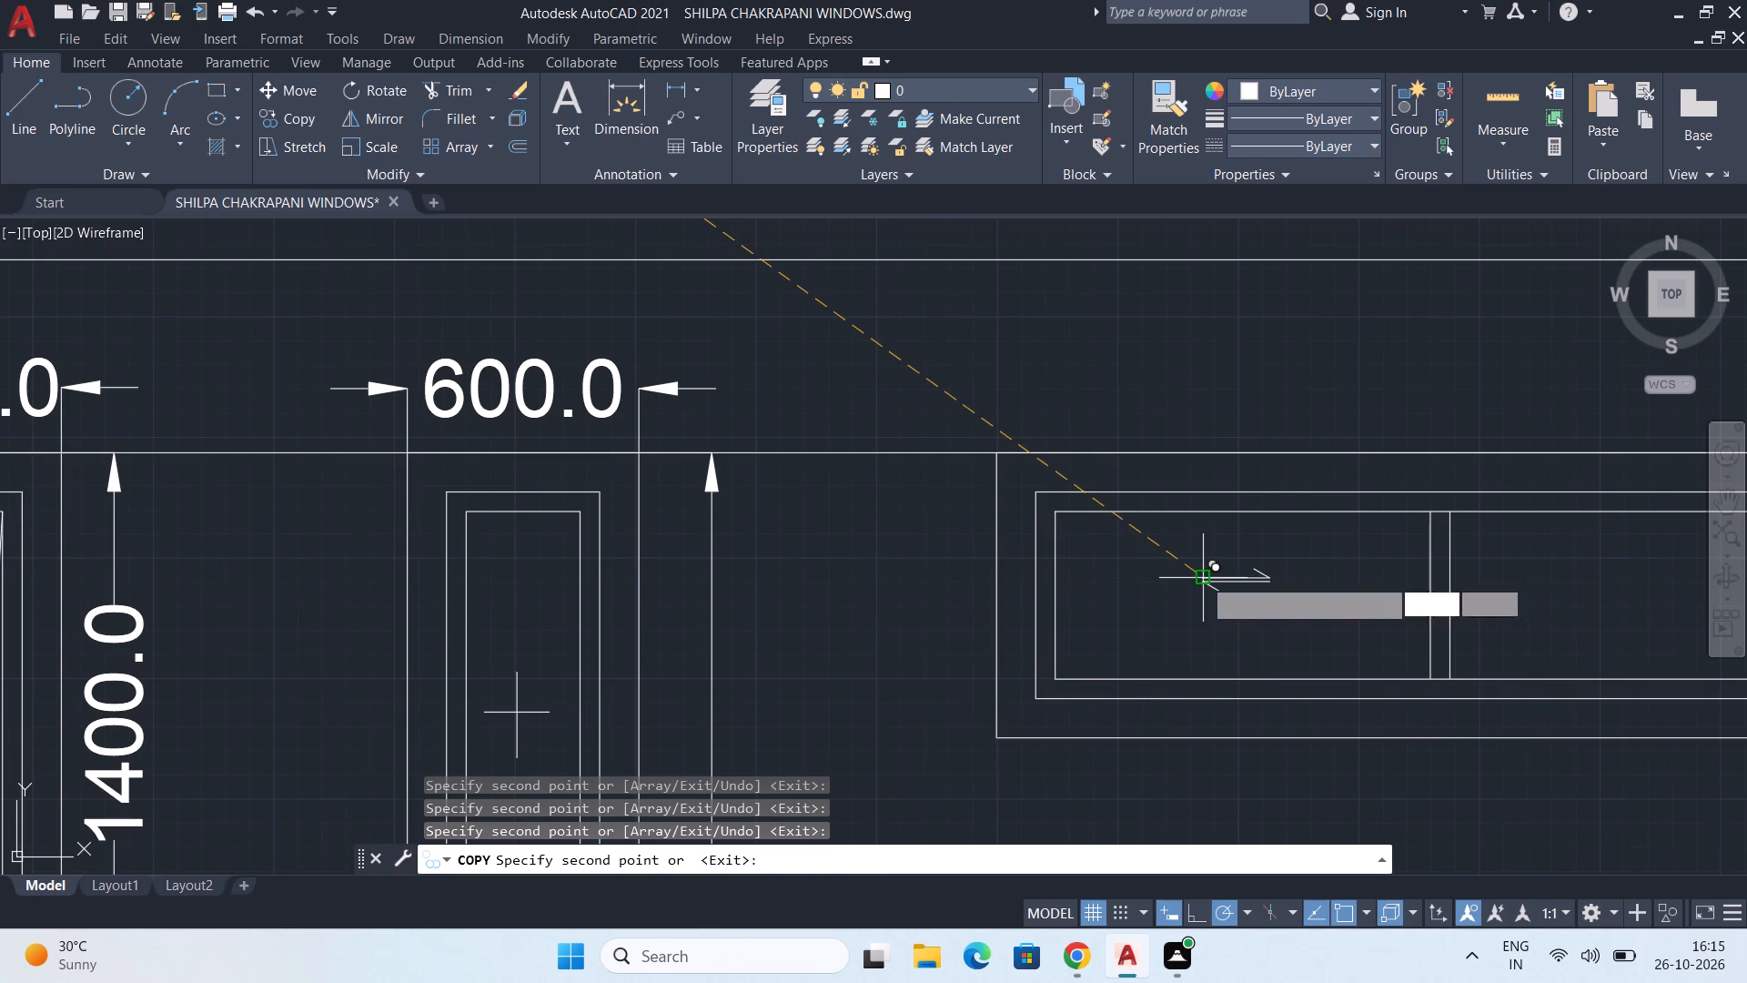
middle_click_drag(1449, 613, 1136, 607)
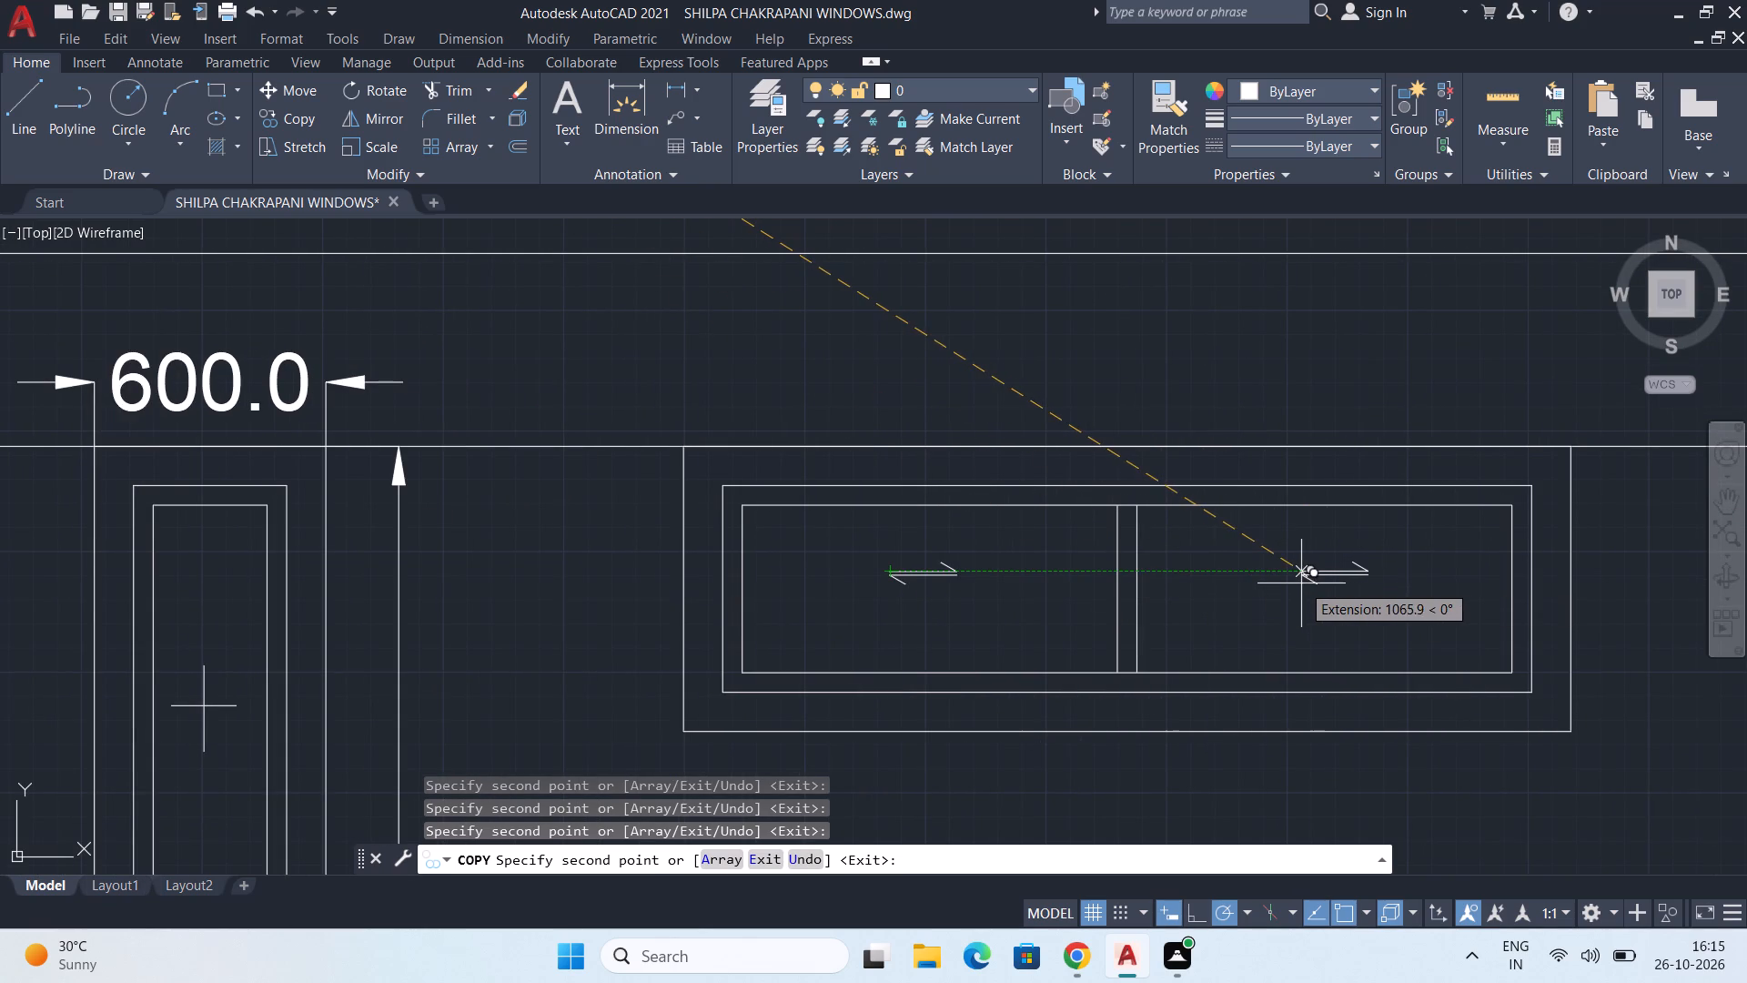
left_click(1288, 583)
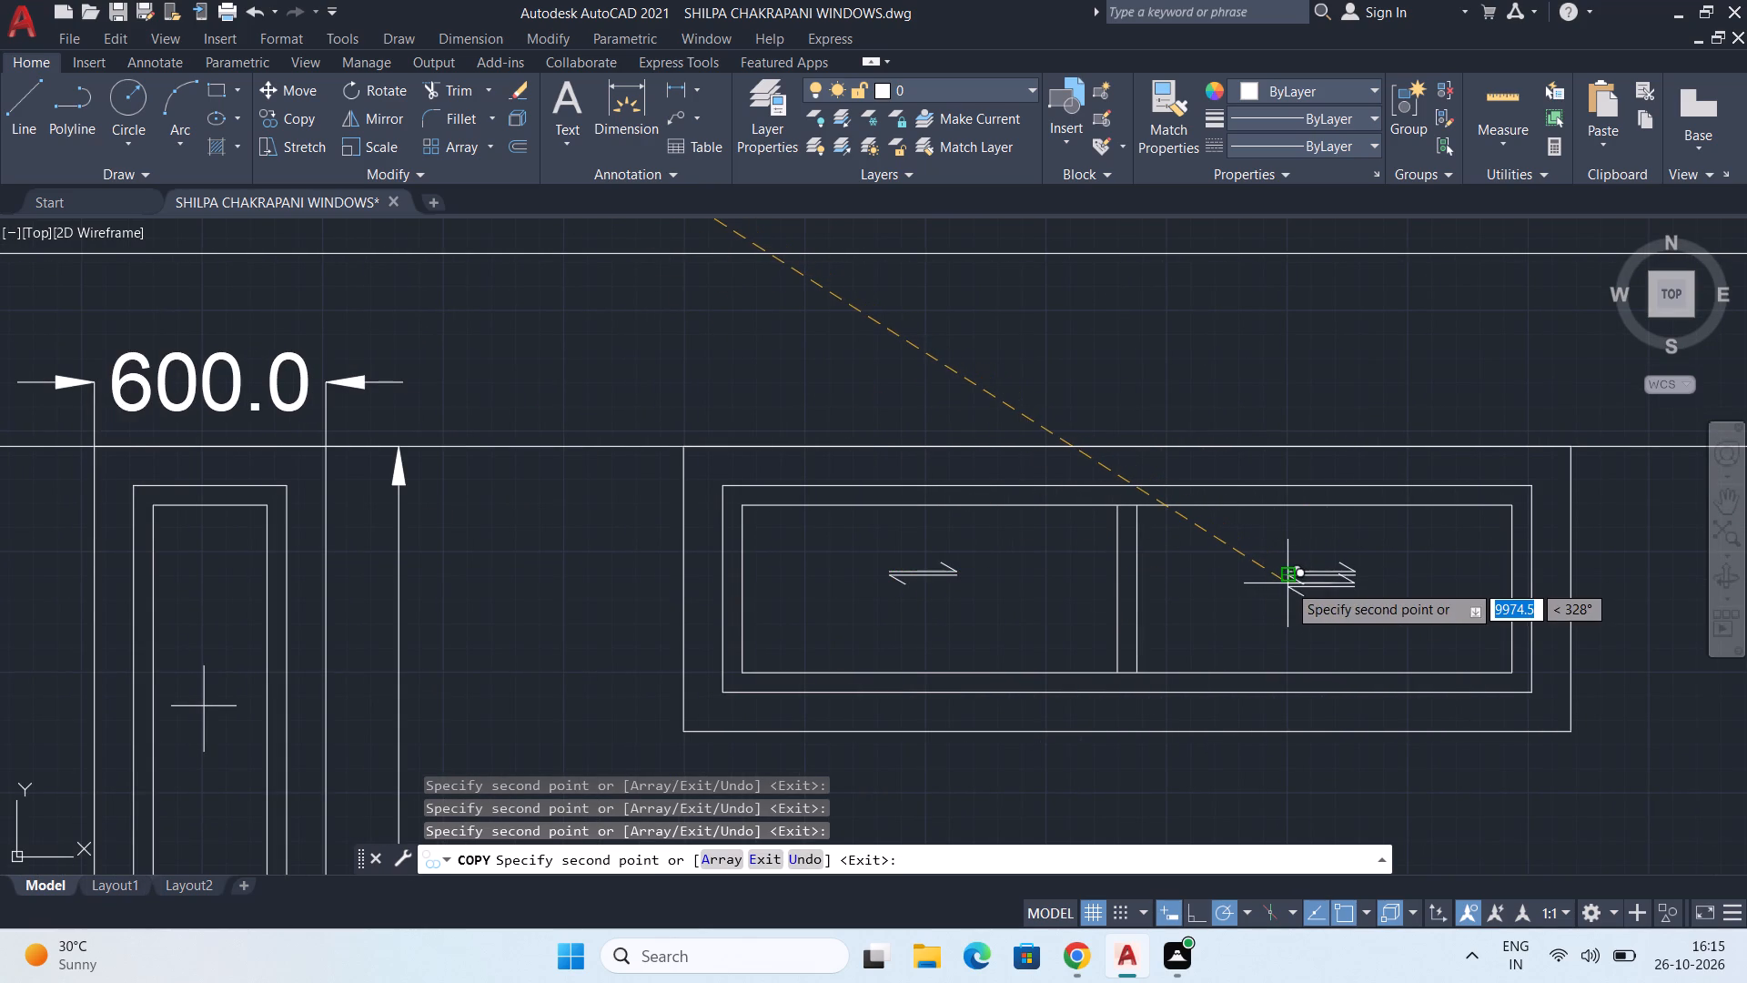
key("Escape")
Add linear dimensions for the overall width above and overall height beside the two-pane window next to the 600-wide window.
scroll(1288, 583, "down", 3)
middle_click_drag(1296, 583, 1197, 621)
left_click(676, 85)
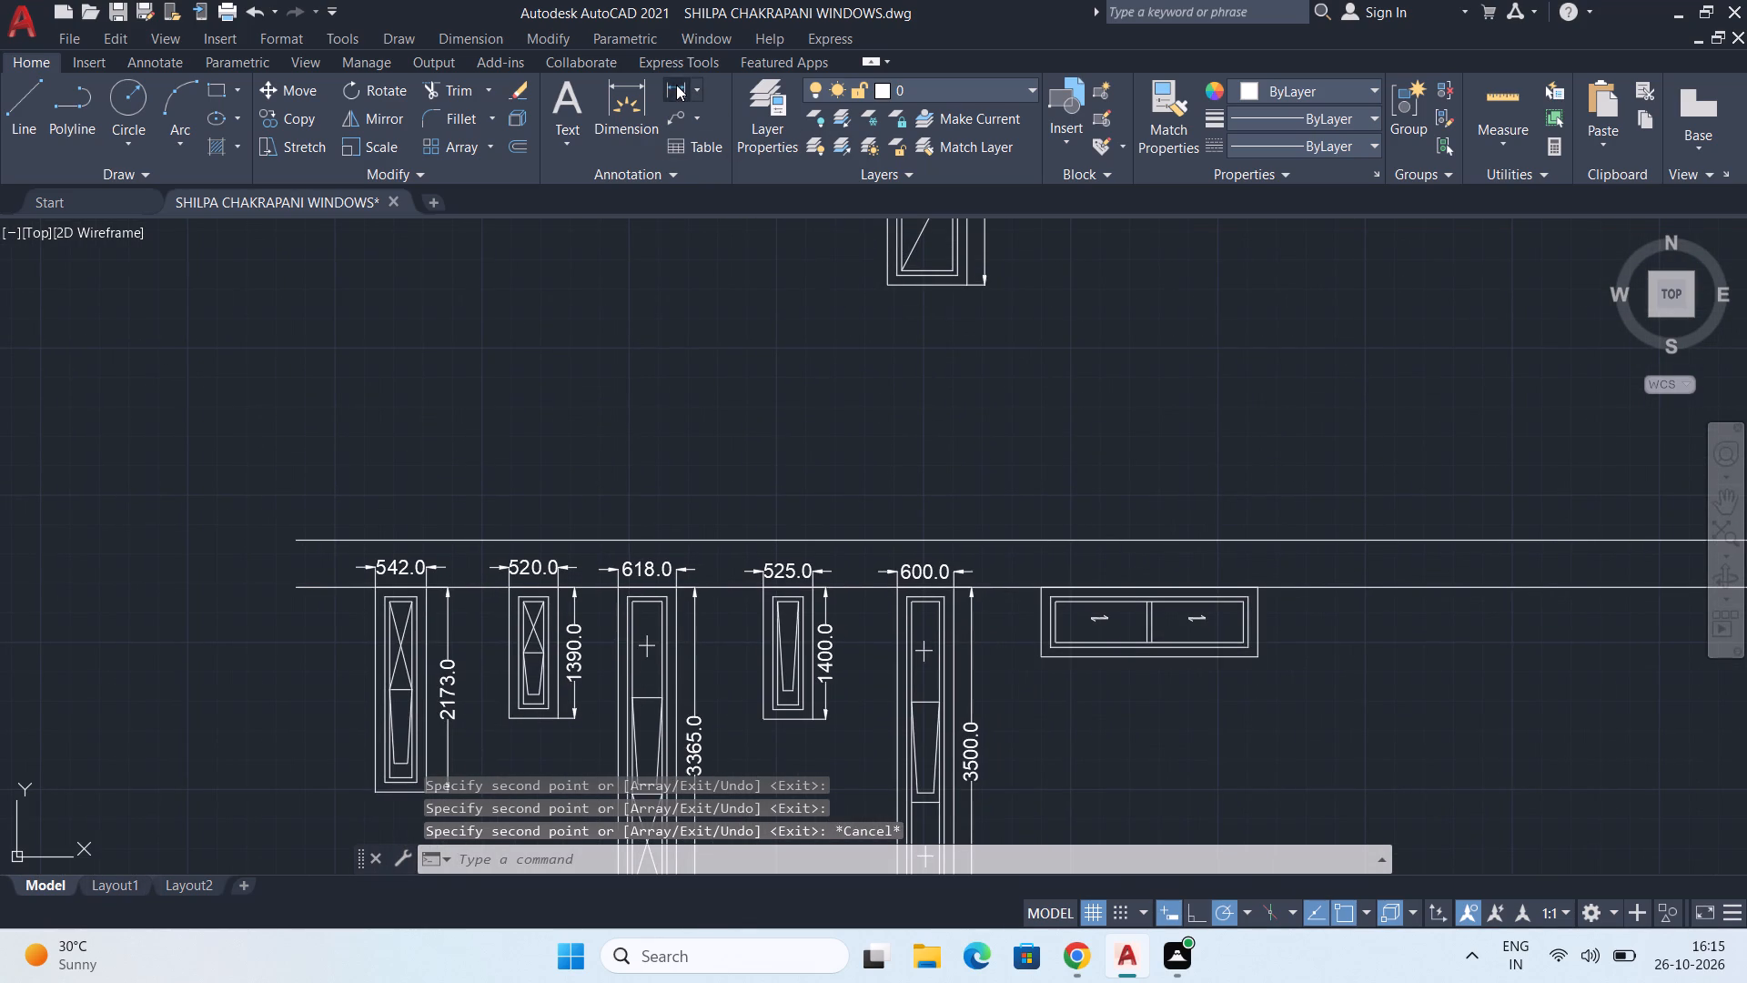
scroll(1028, 642, "up", 2)
middle_click_drag(1114, 538, 1031, 609)
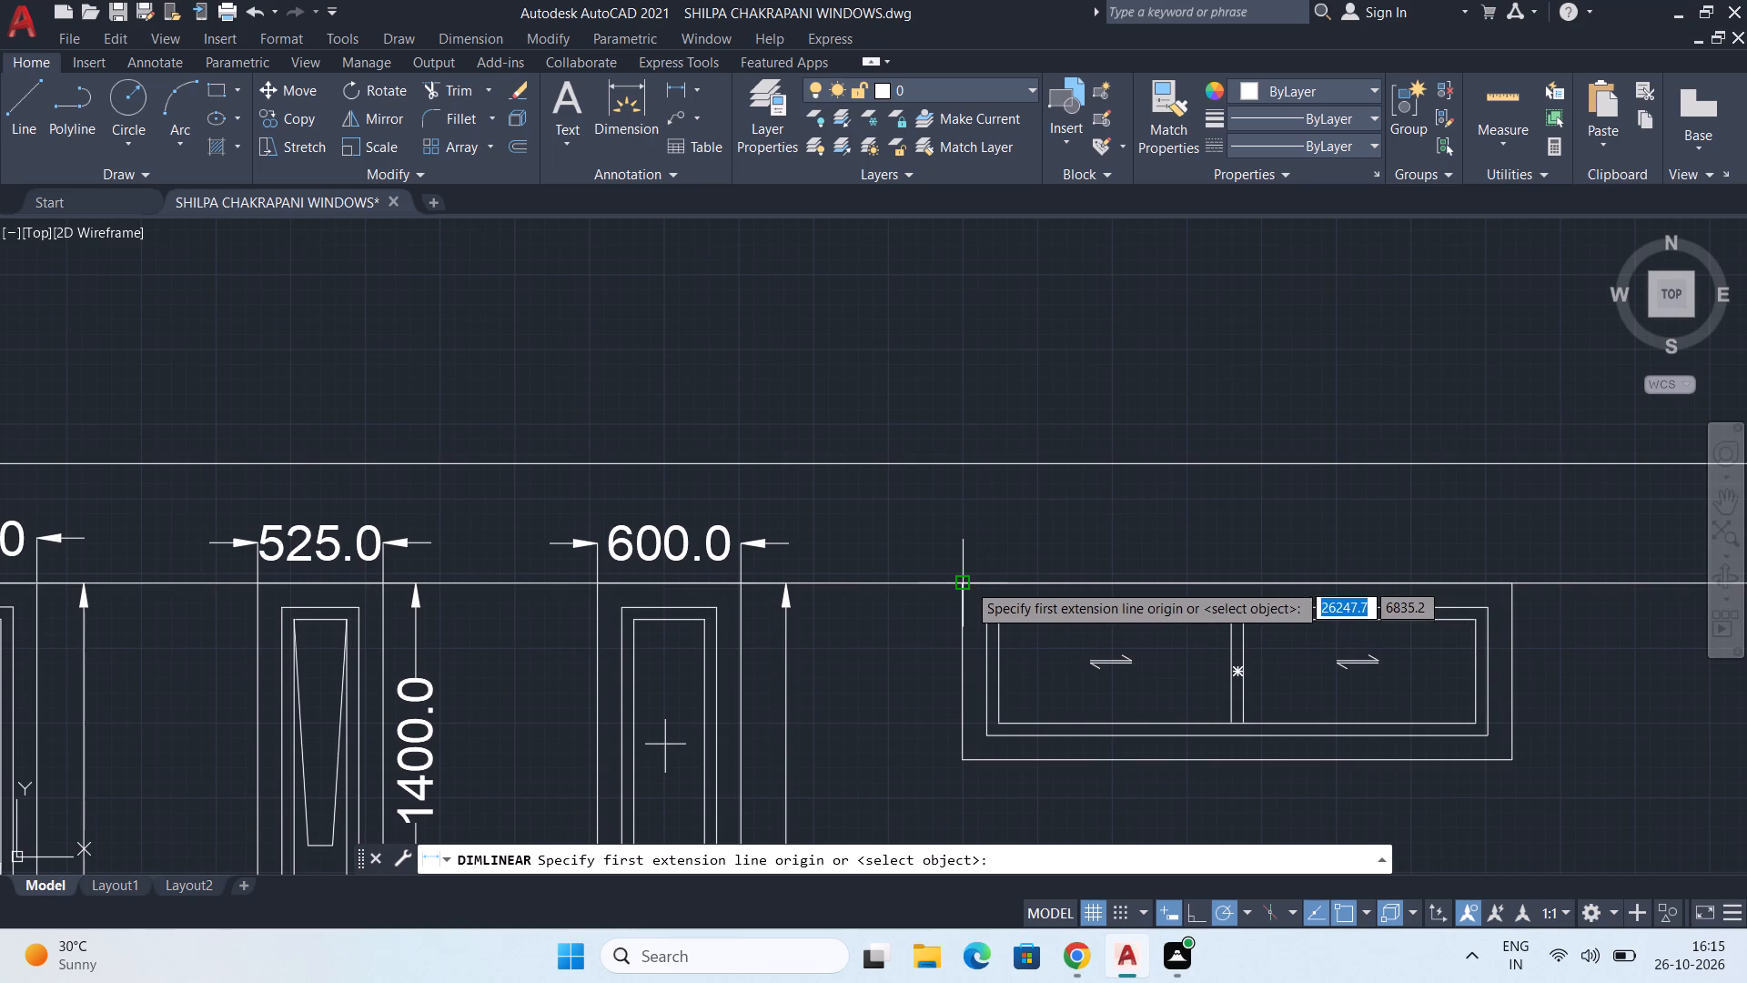
left_click(962, 587)
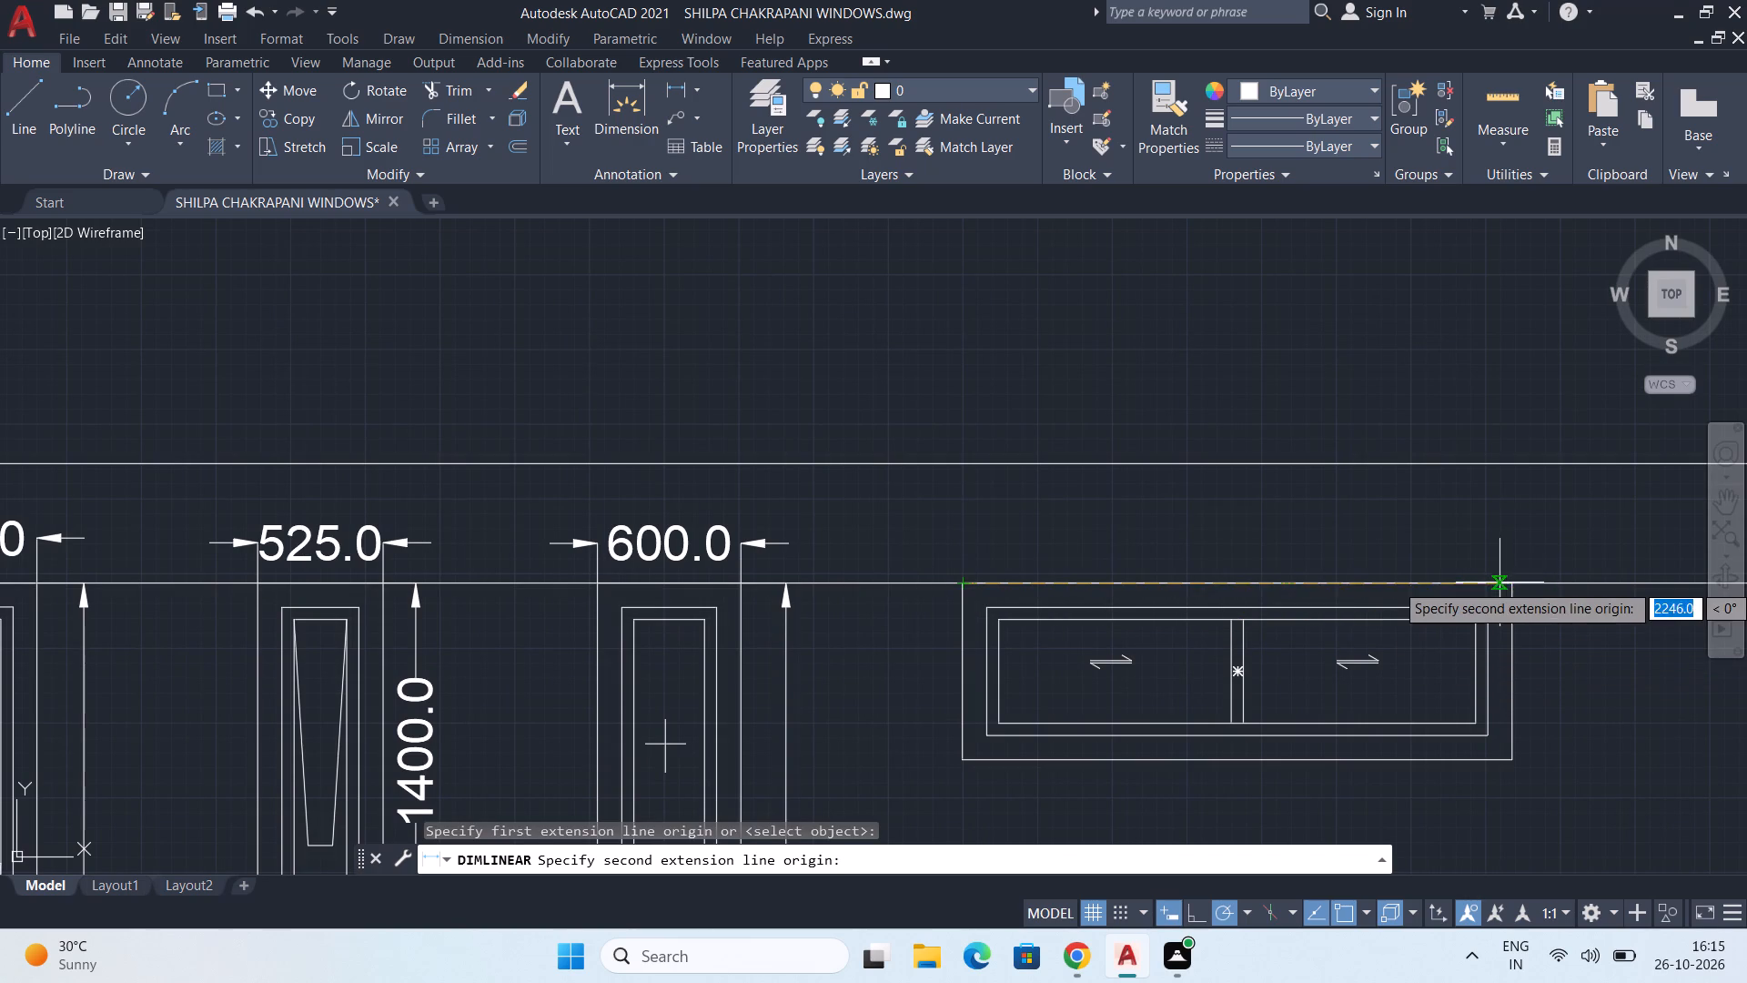
left_click(1514, 583)
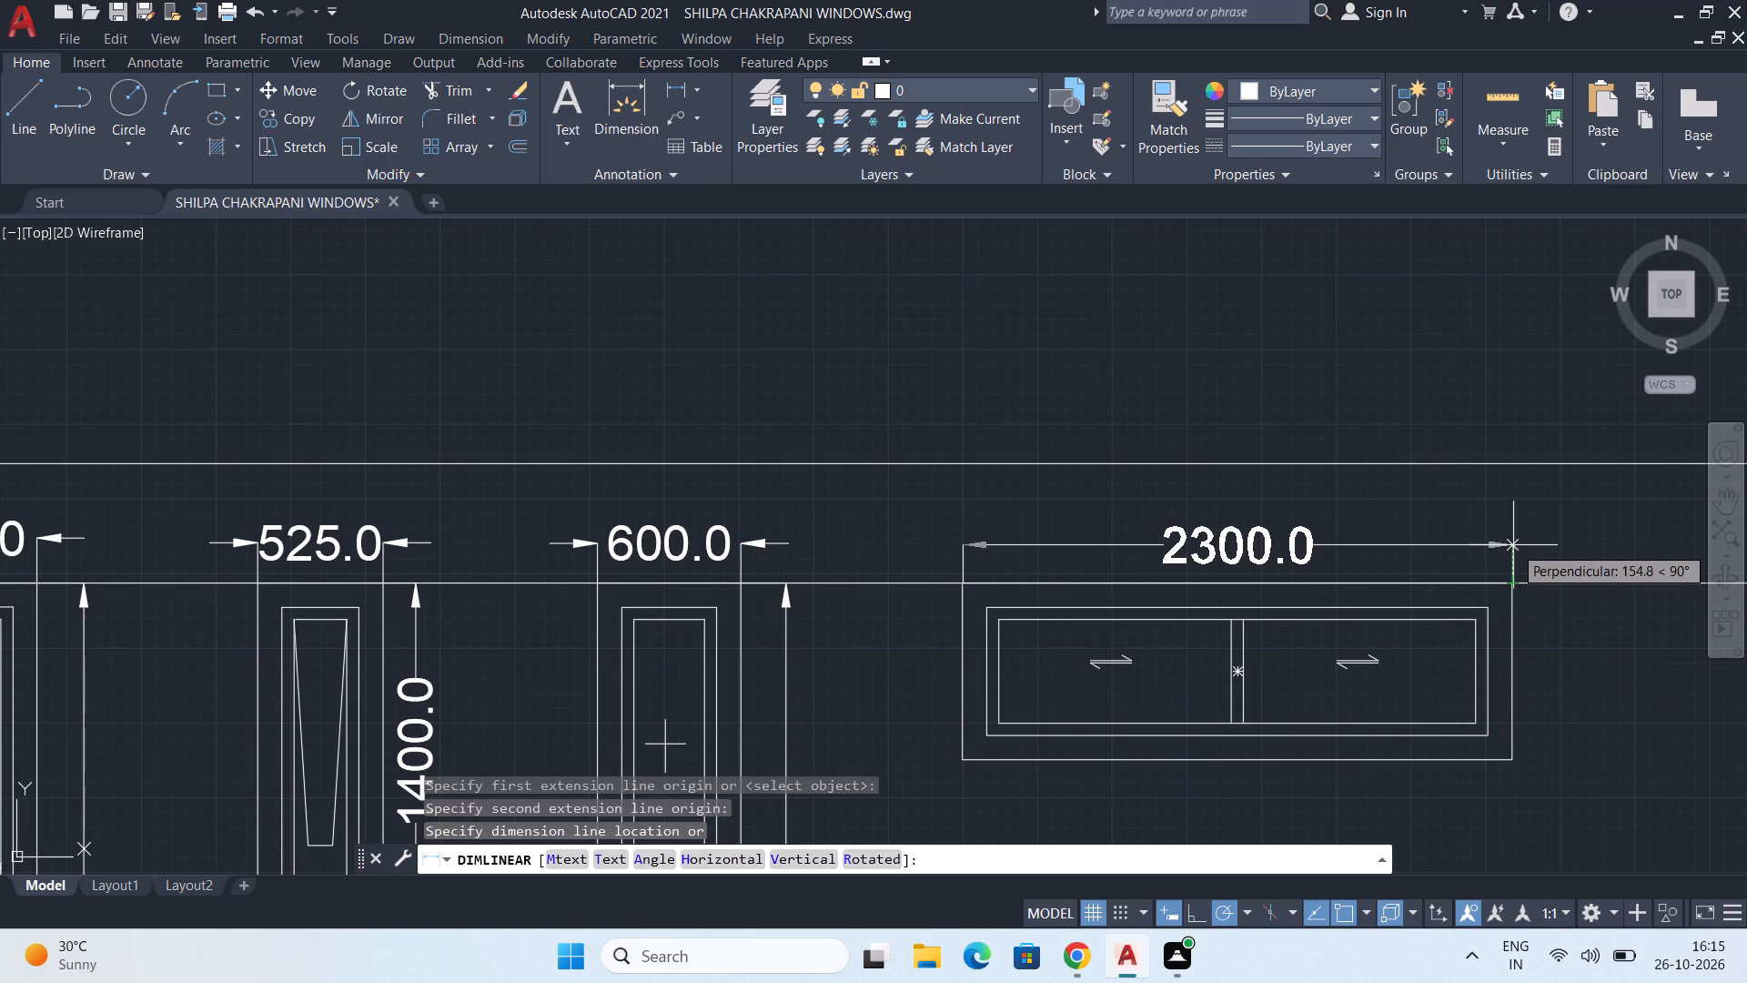
left_click(1514, 542)
key("space")
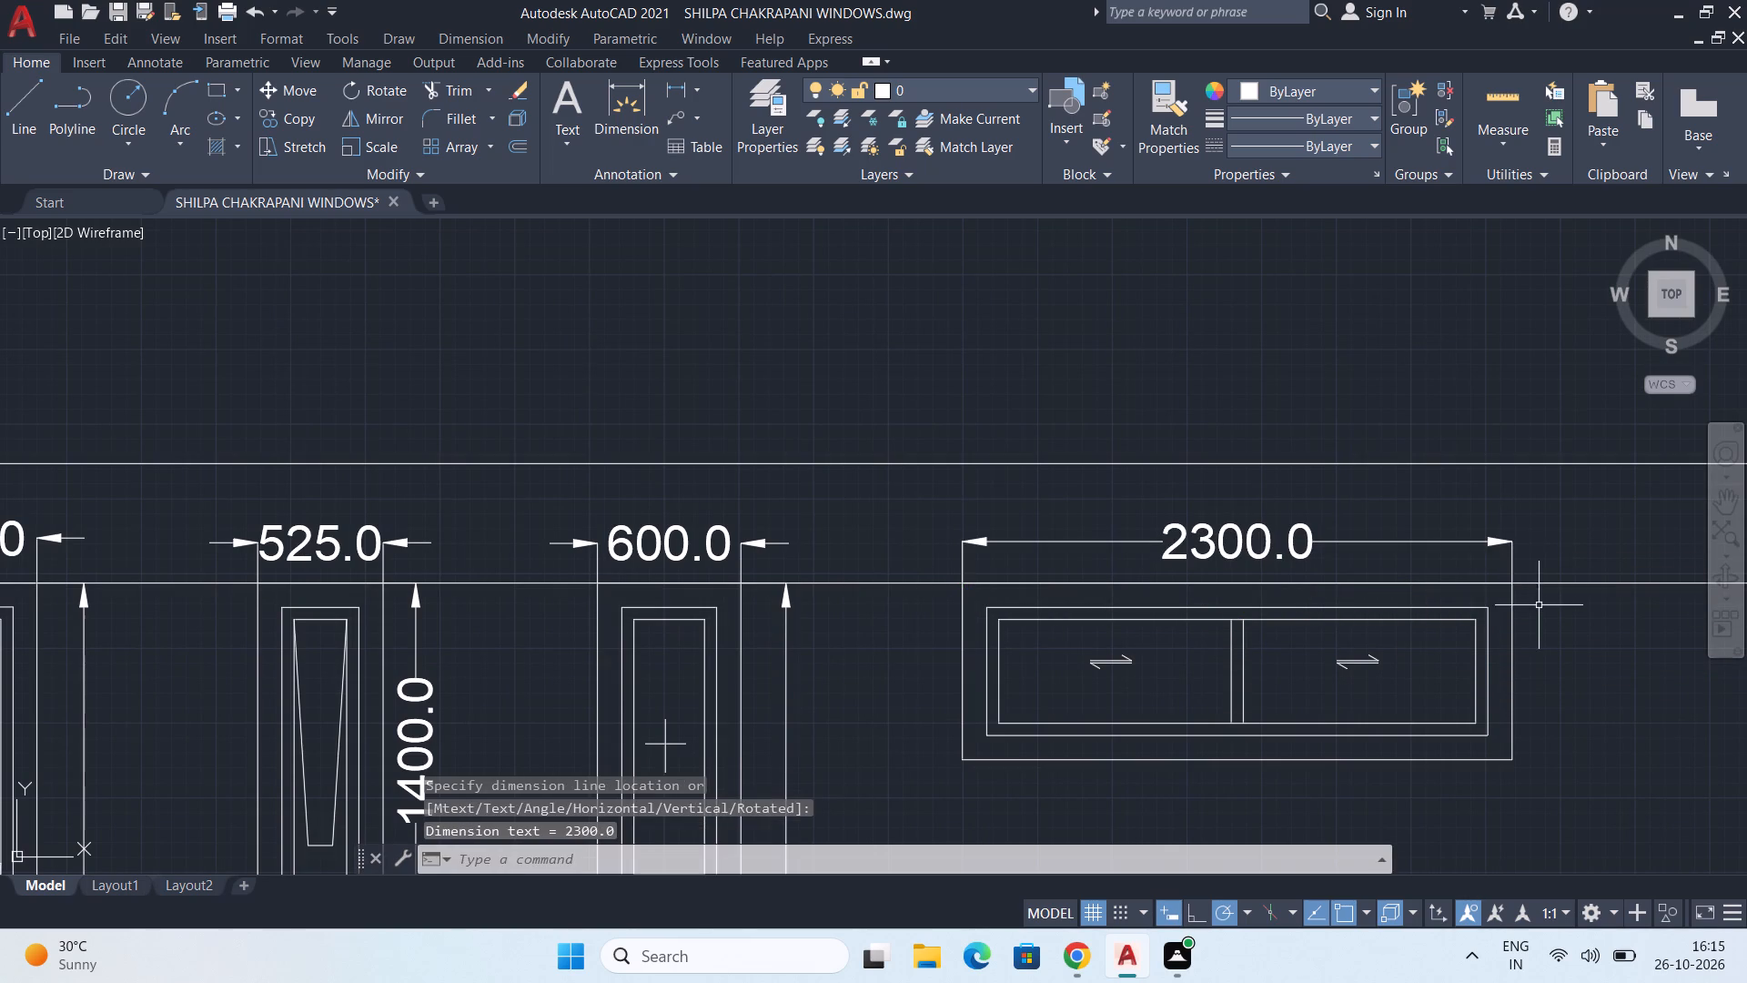
left_click(1514, 584)
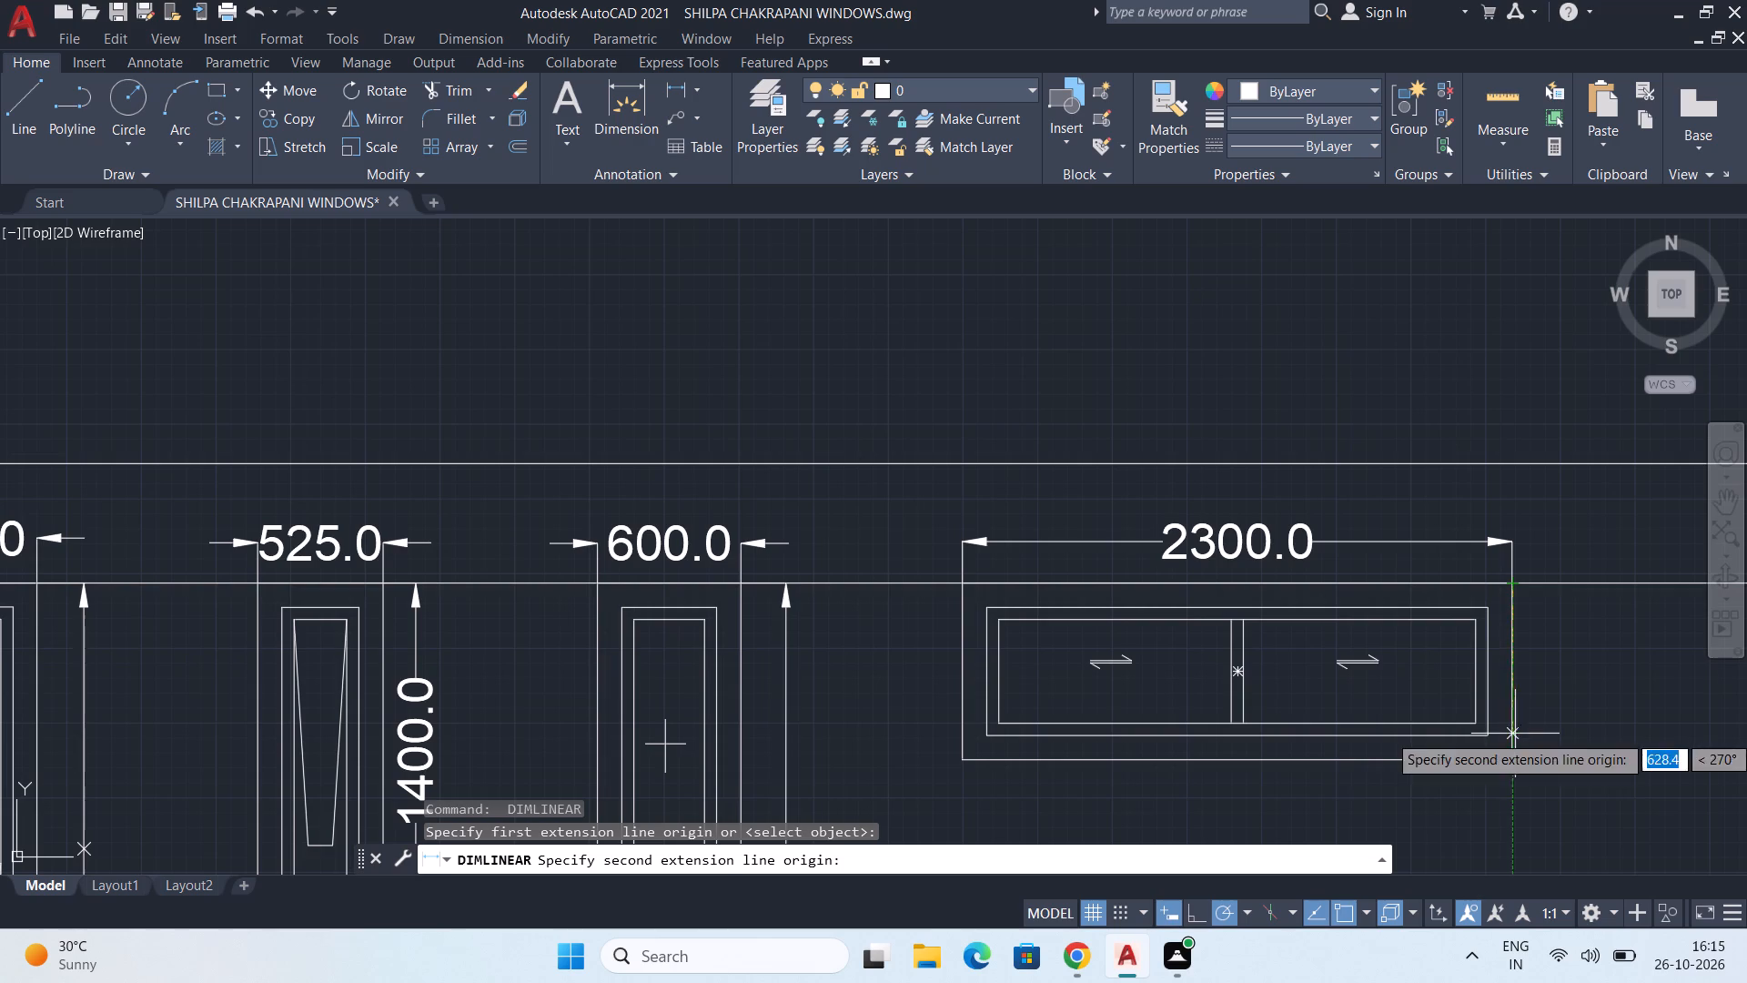
left_click(1511, 759)
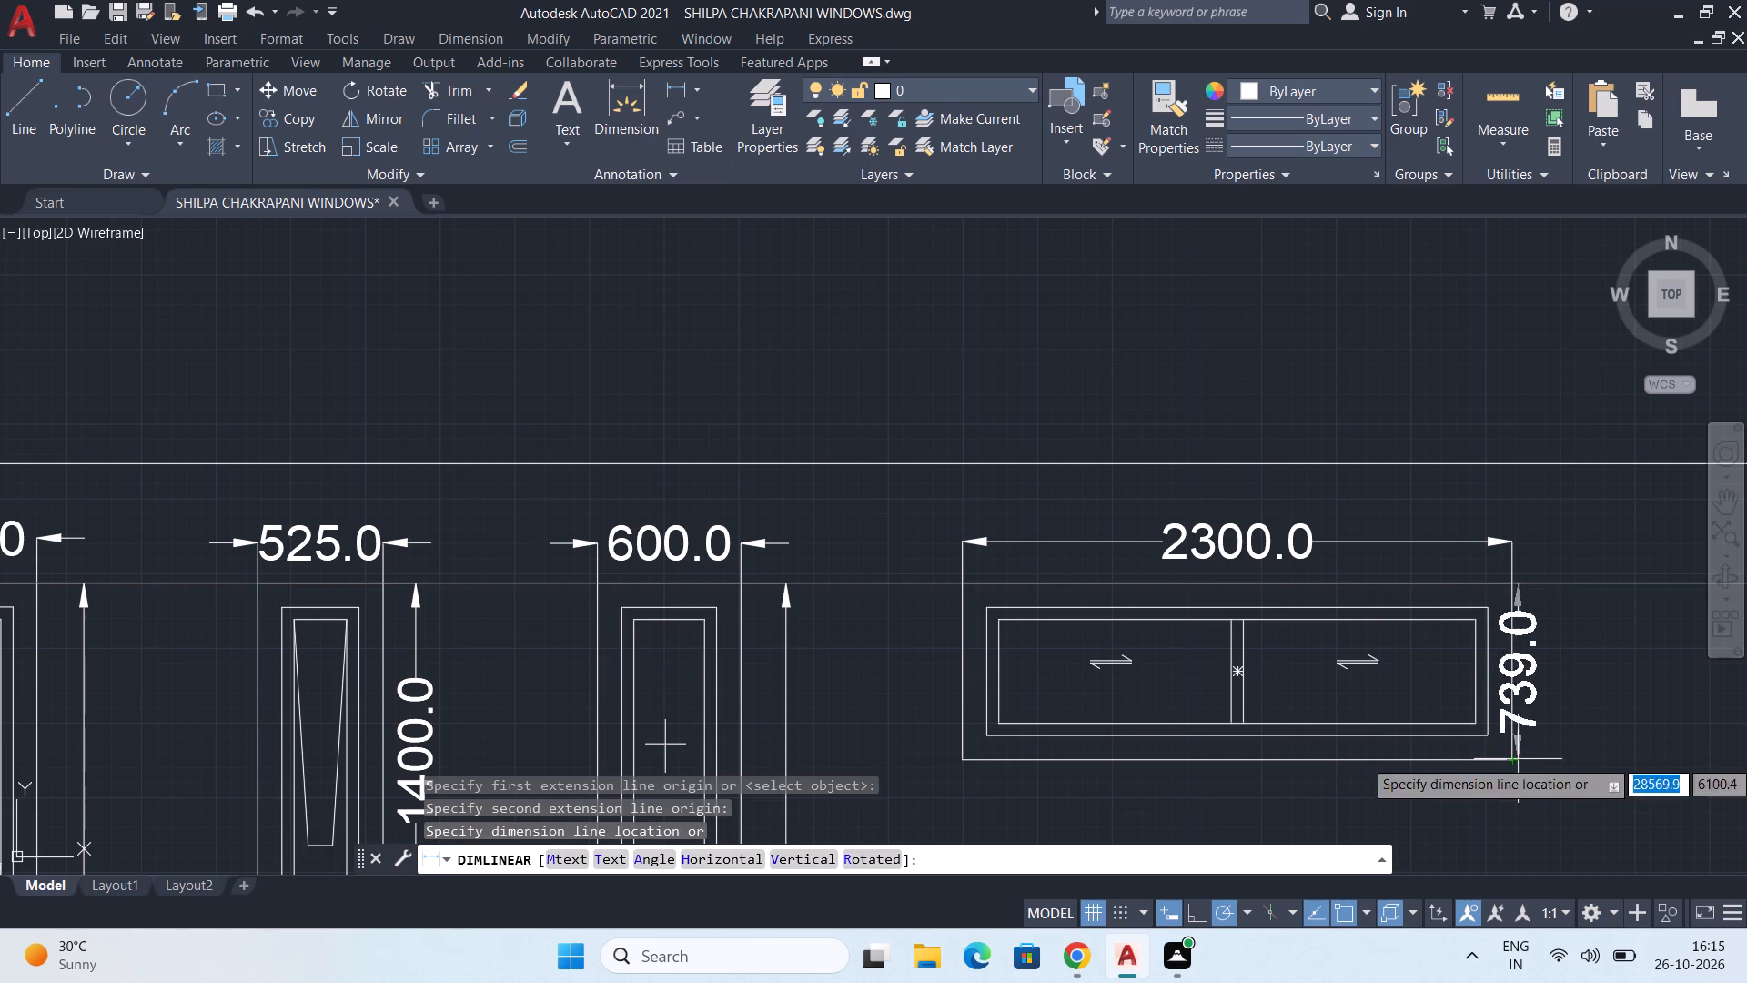
left_click(1550, 755)
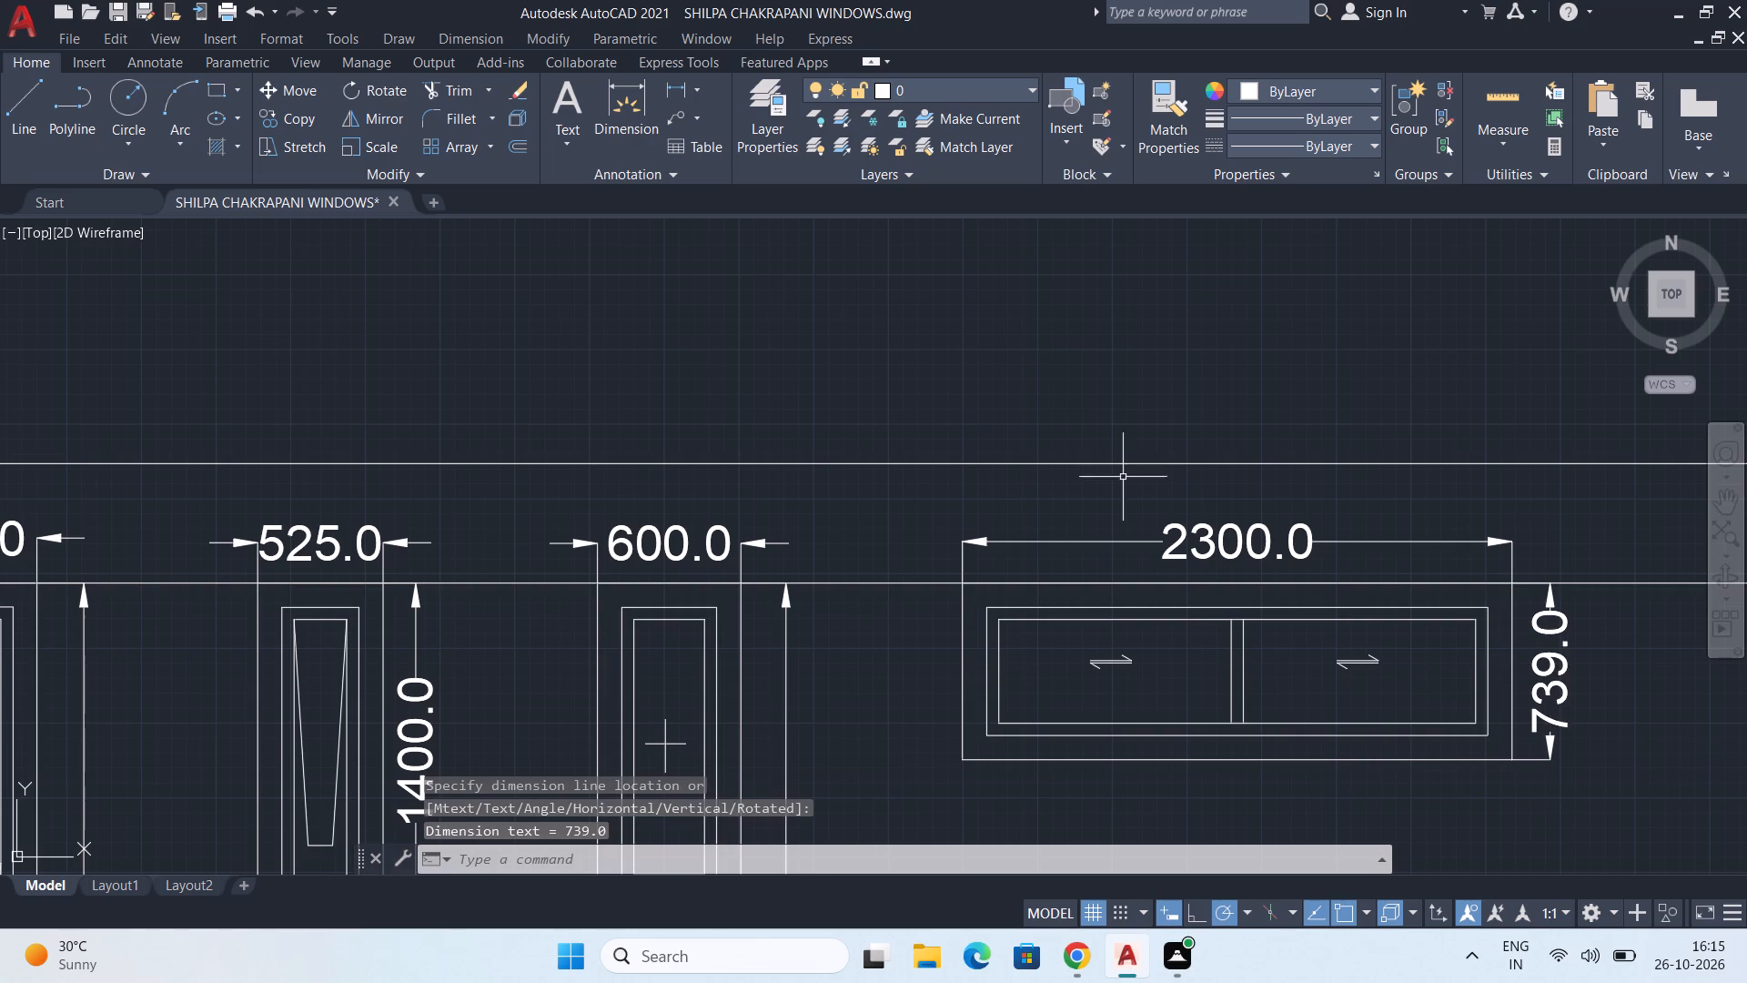
Draw a 1762 by 380 rectangle hanging from the row's lower guide line, about 700 to the right of the 2300-wide window.
left_click(215, 93)
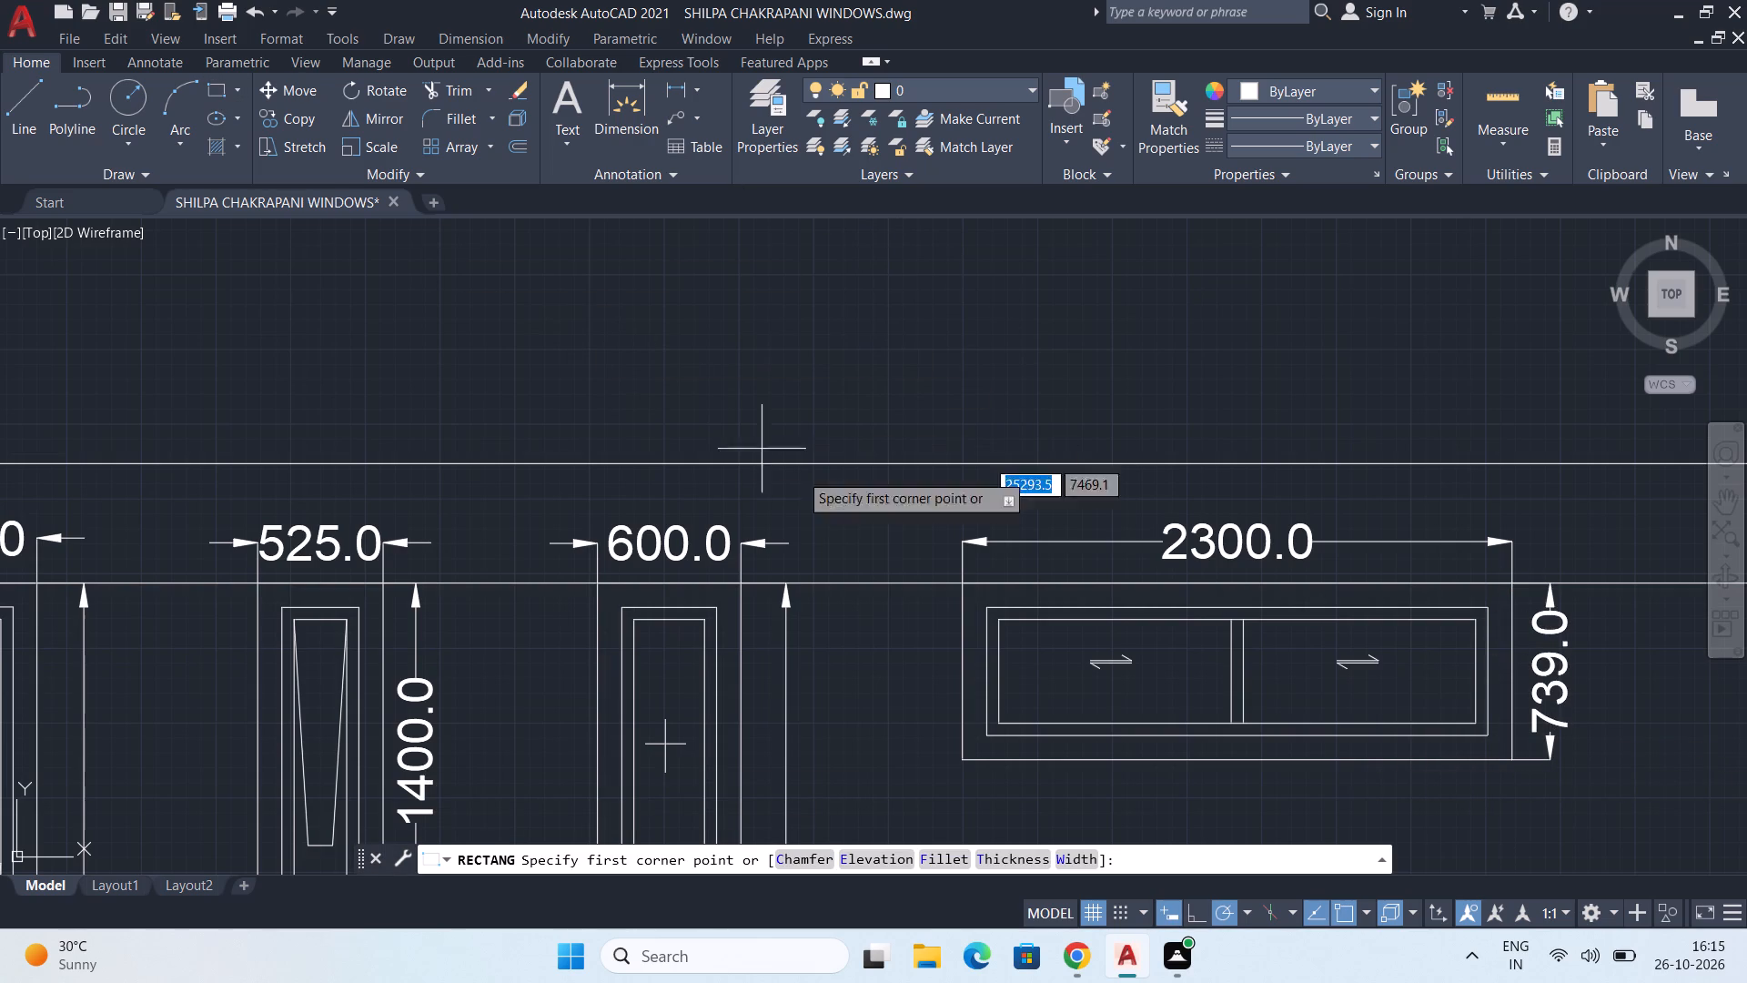
scroll(934, 539, "down", 1)
middle_click_drag(1096, 603, 747, 521)
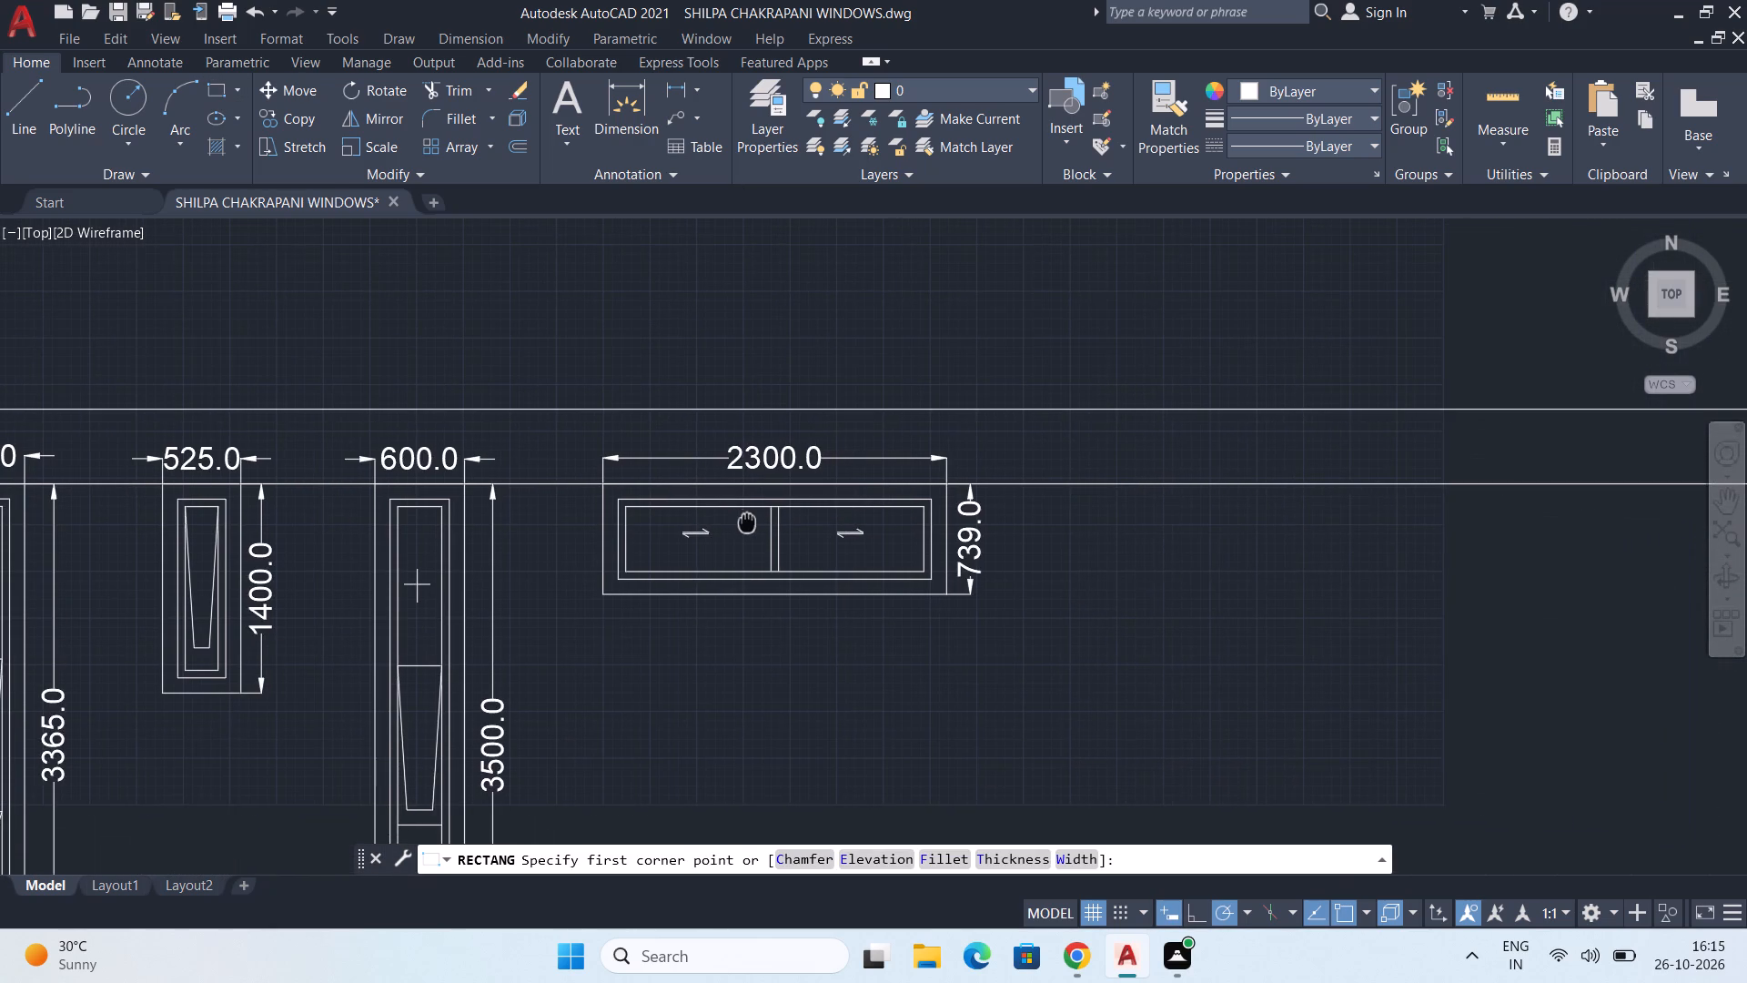
middle_click_drag(747, 521, 740, 521)
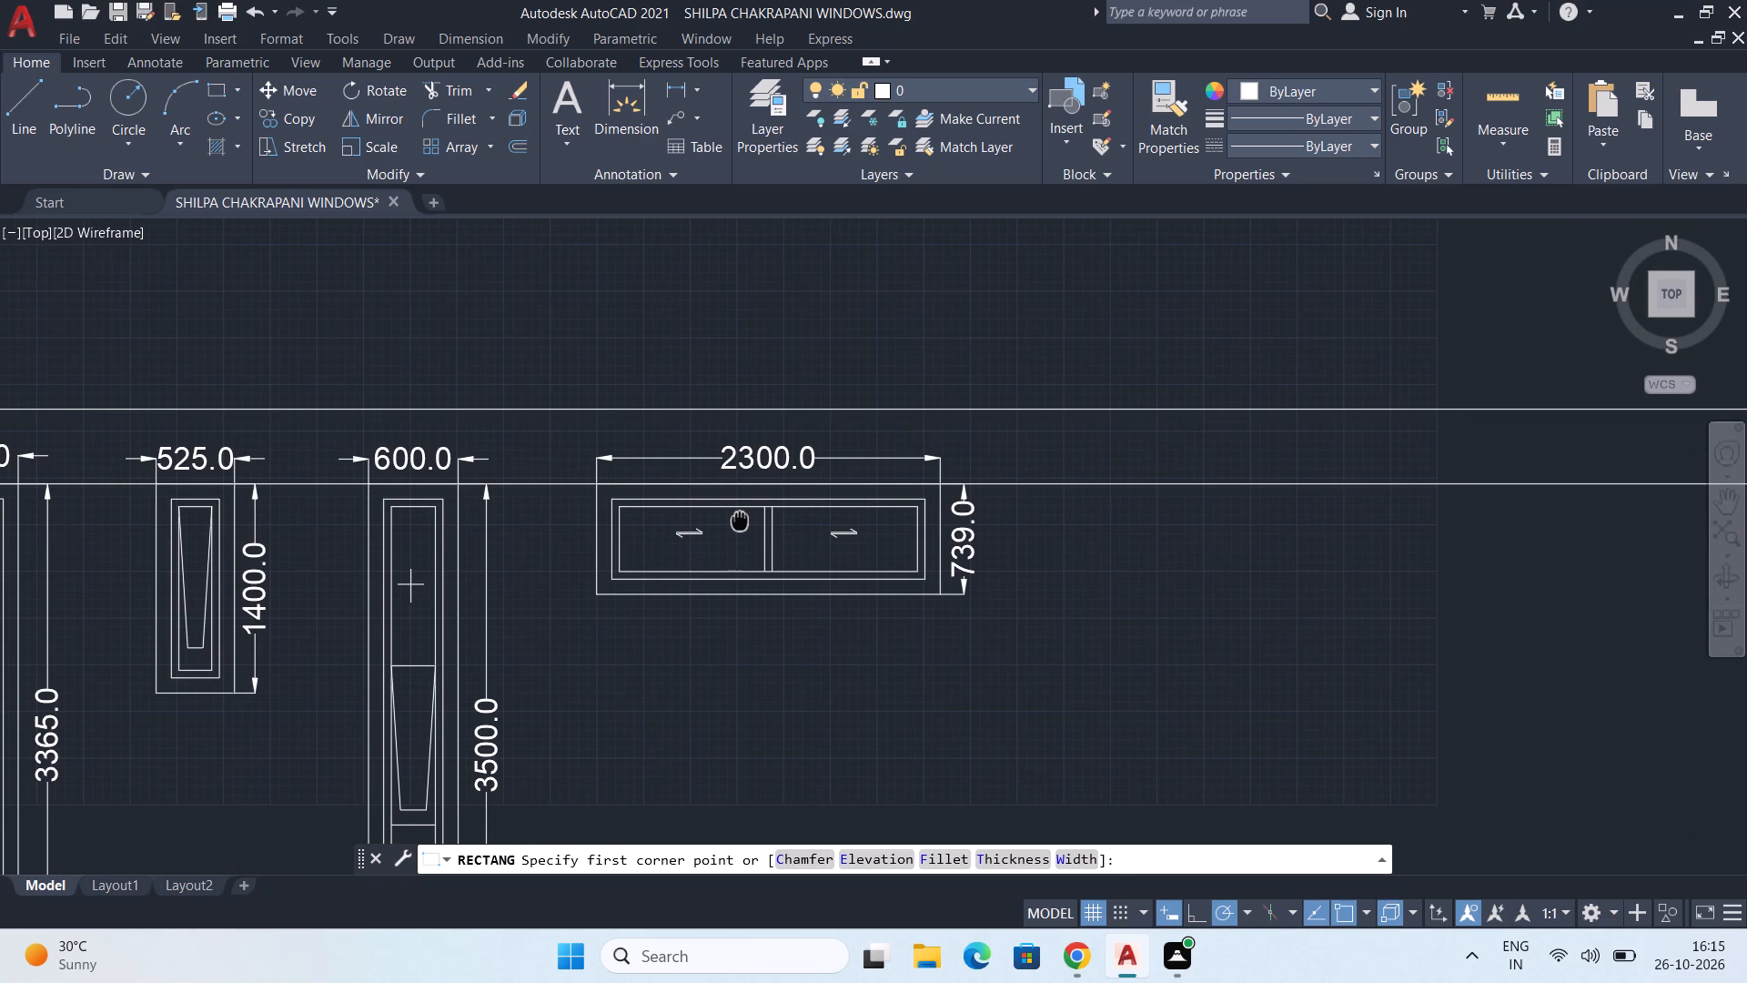
middle_click_drag(740, 521, 727, 542)
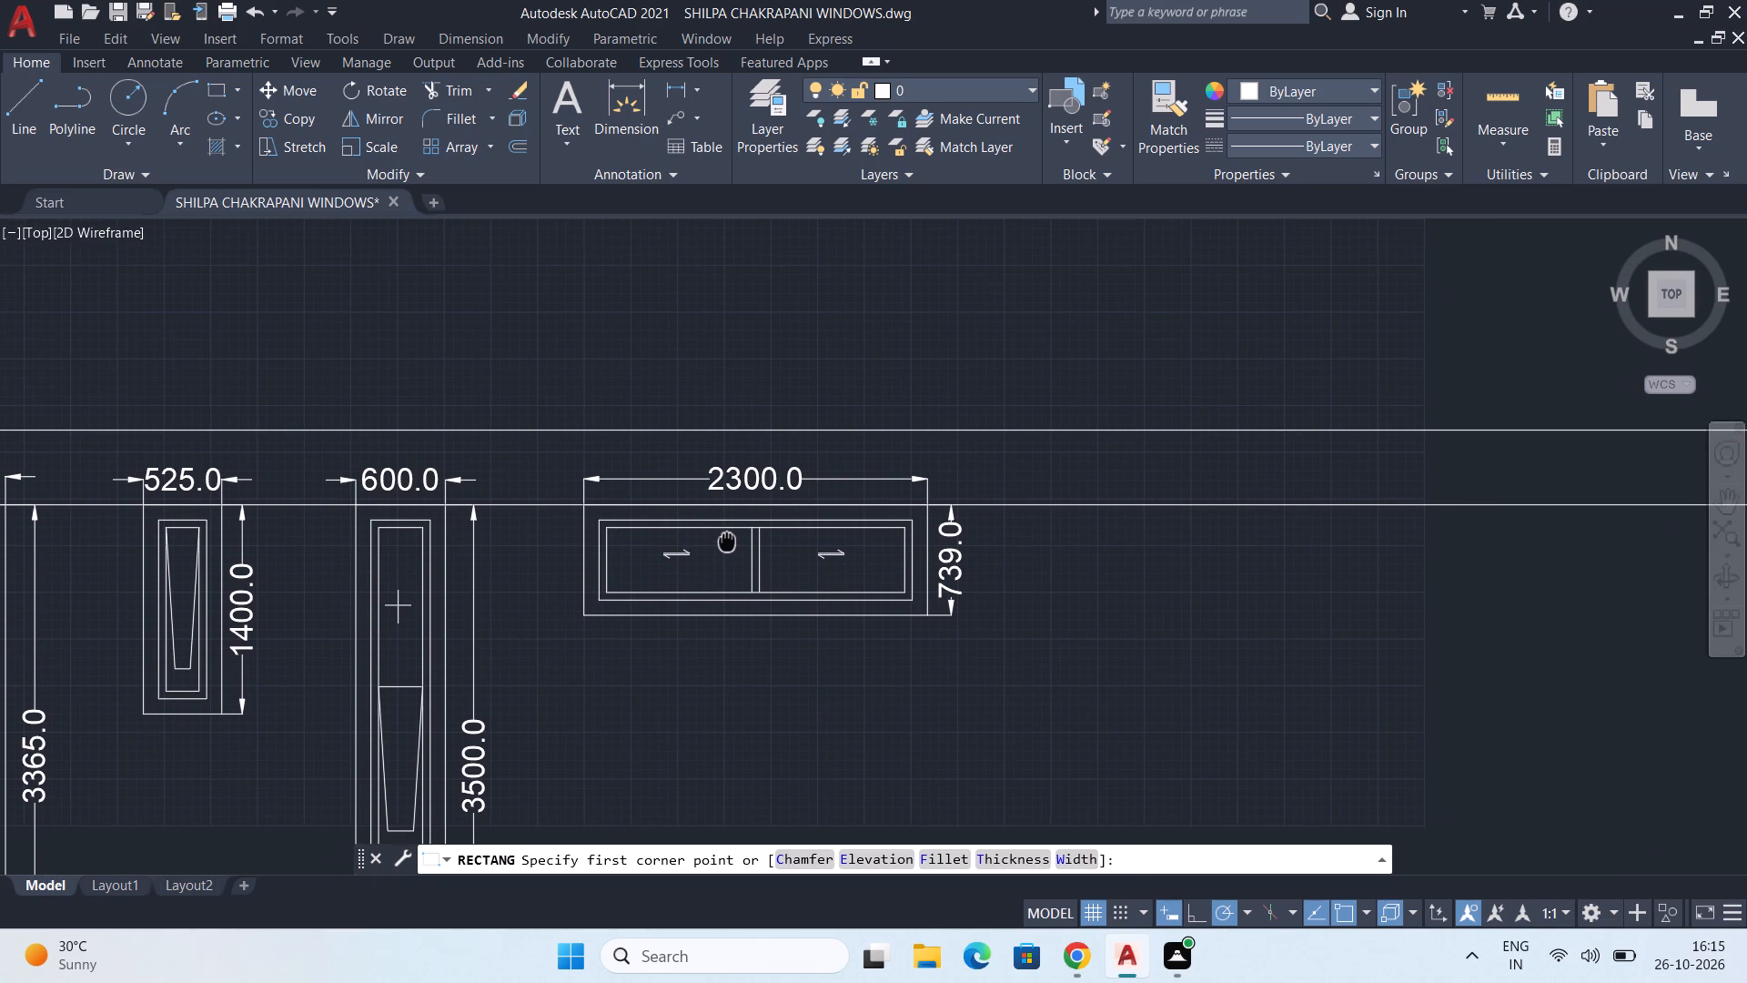
middle_click_drag(727, 542, 688, 549)
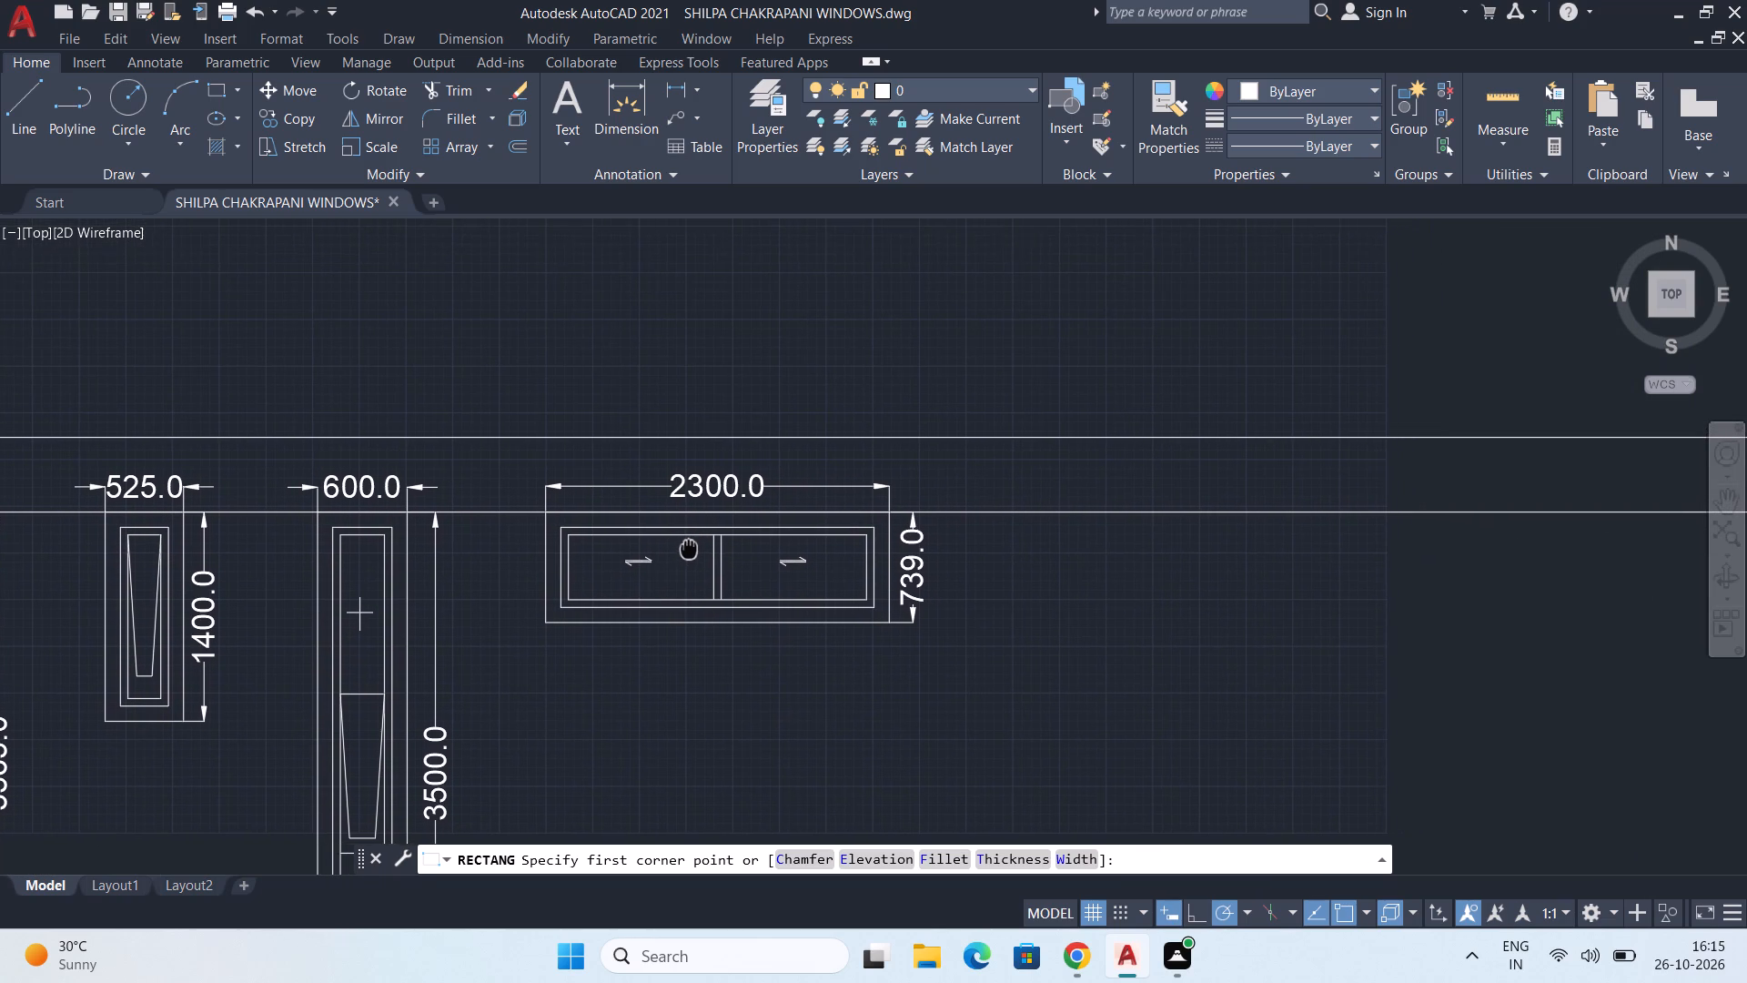
middle_click_drag(688, 549, 618, 544)
scroll(829, 503, "up", 1)
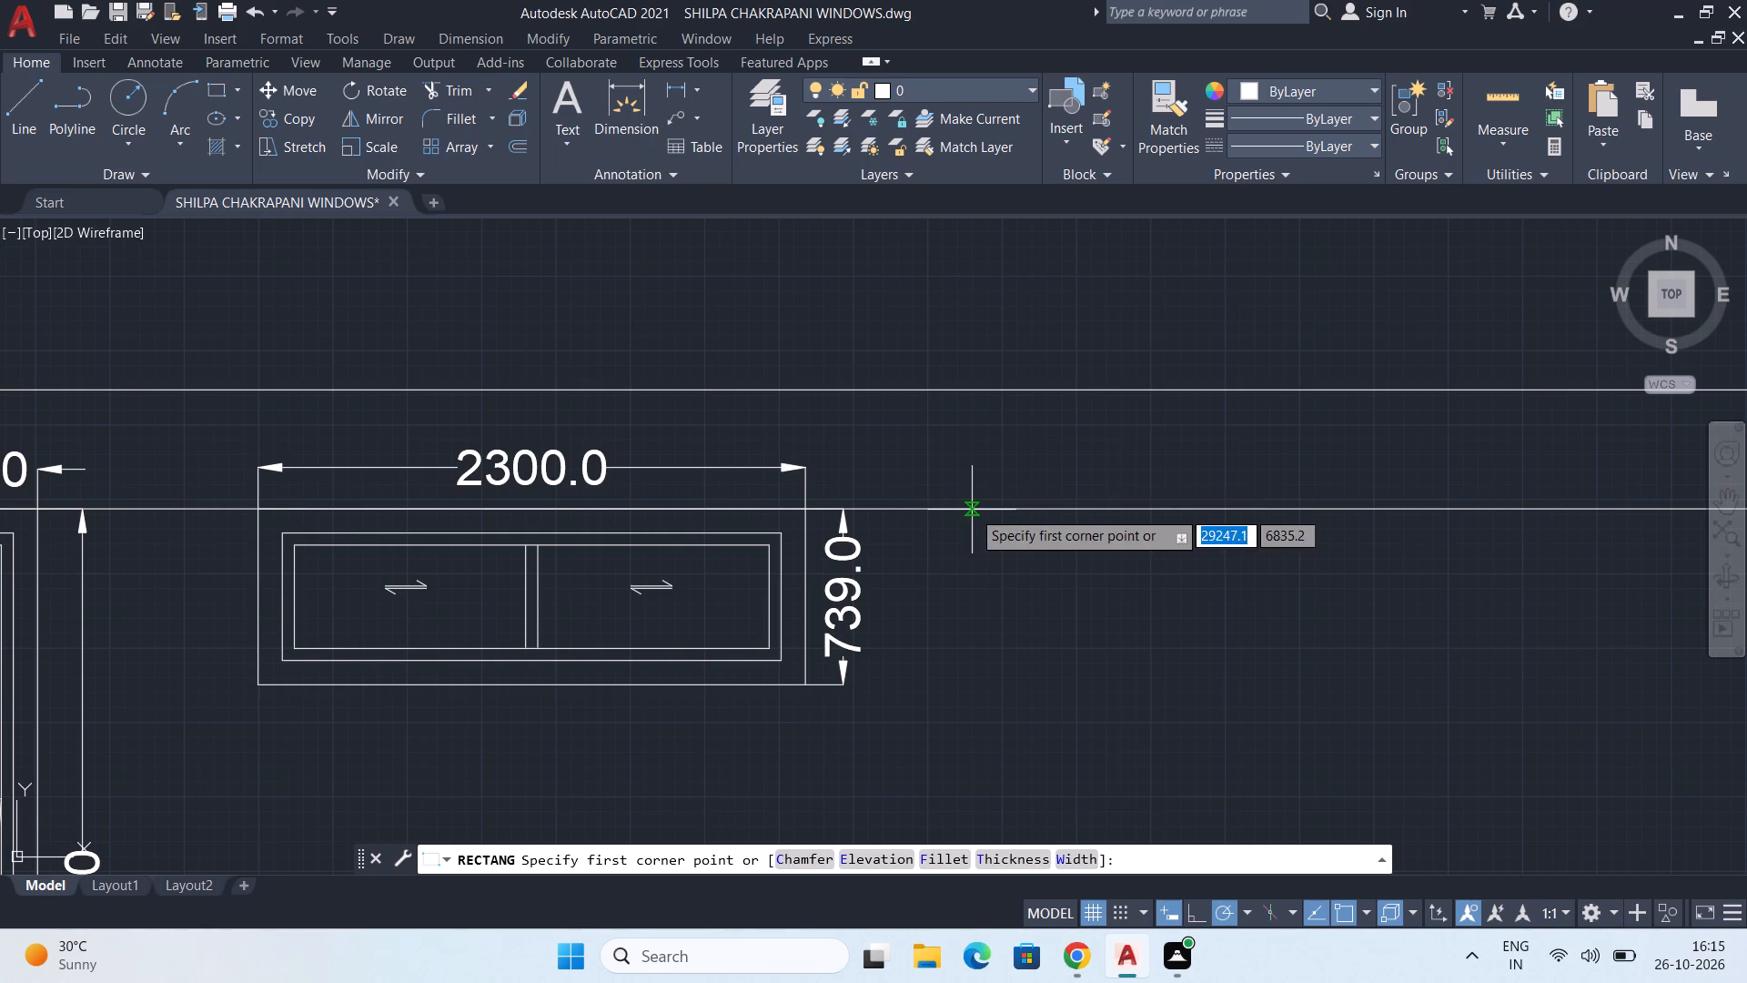
left_click(972, 510)
scroll(1123, 635, "down", 1)
middle_click_drag(1231, 698, 1119, 629)
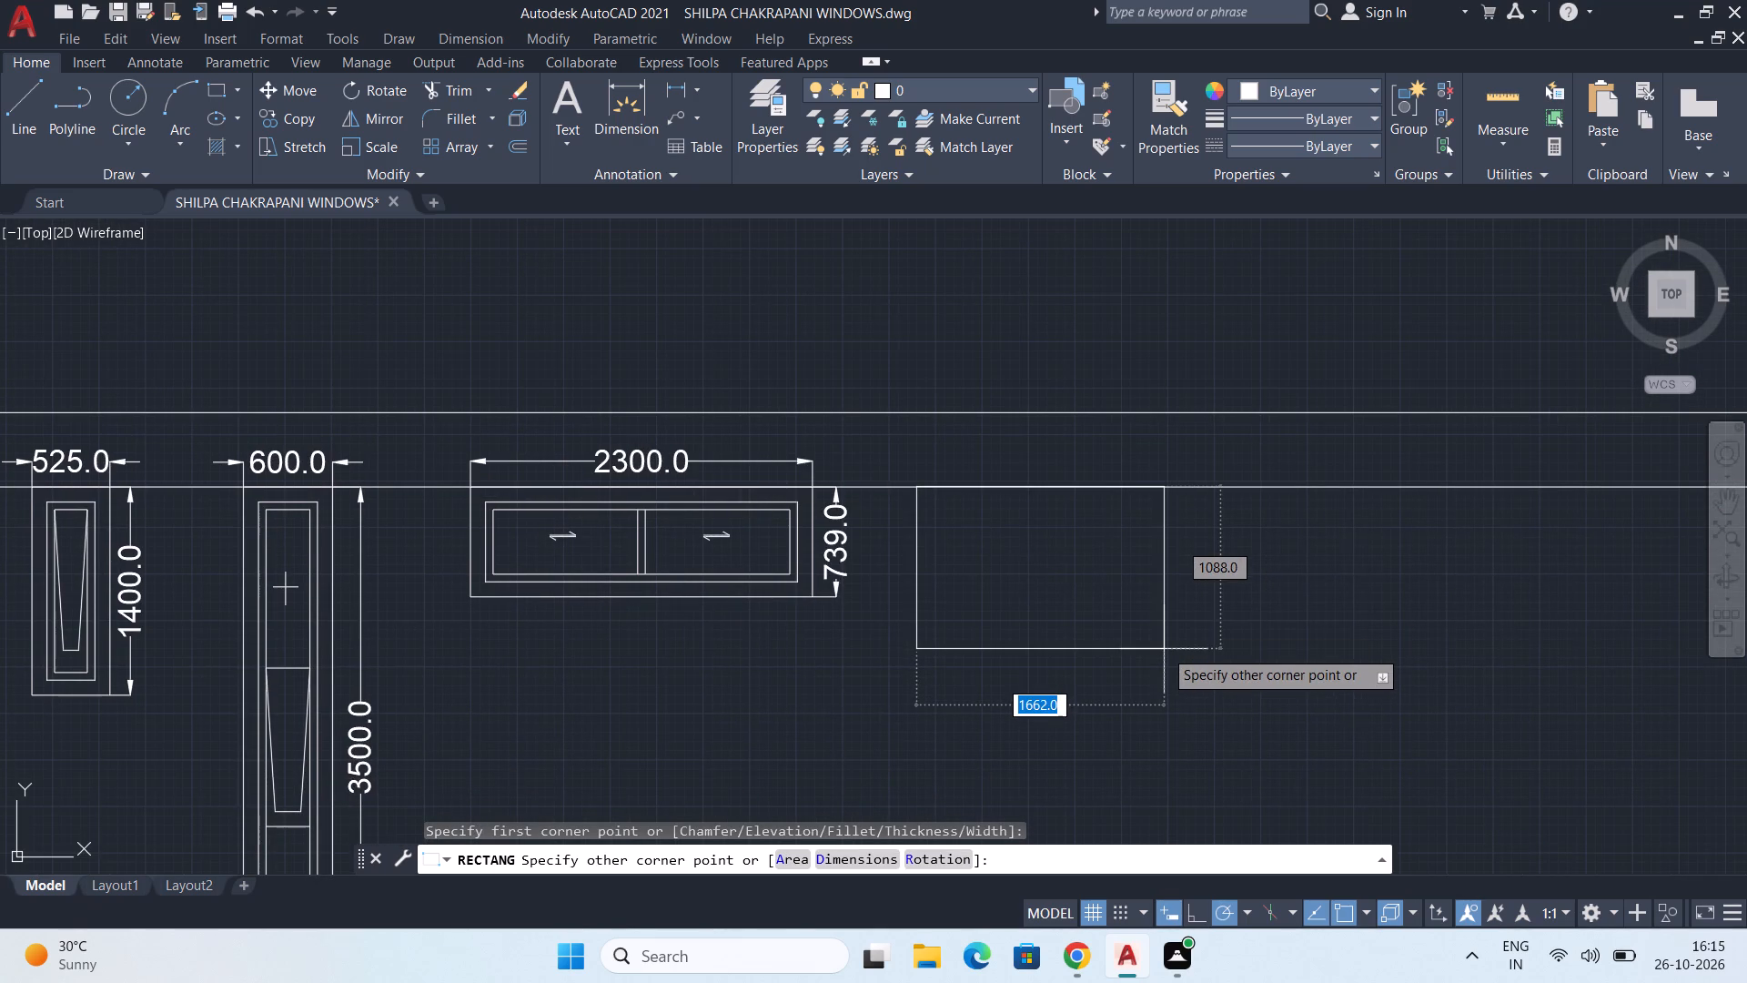
type("1762")
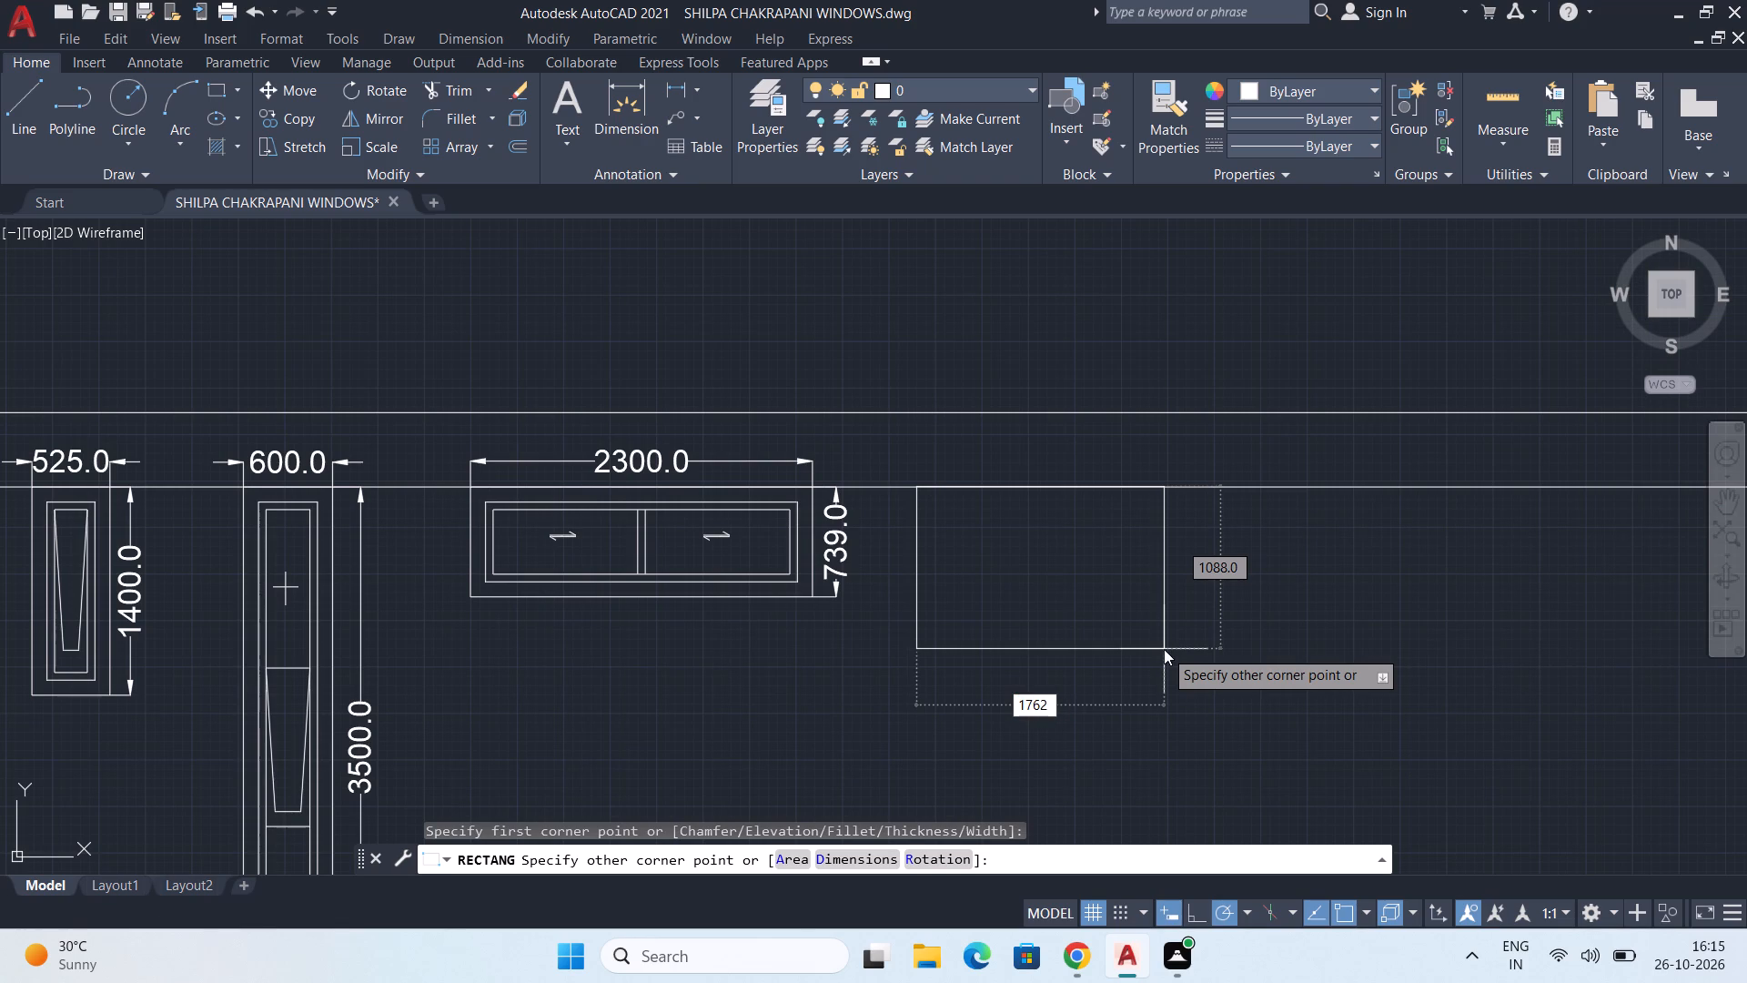
key("Tab")
type("380")
key("Return")
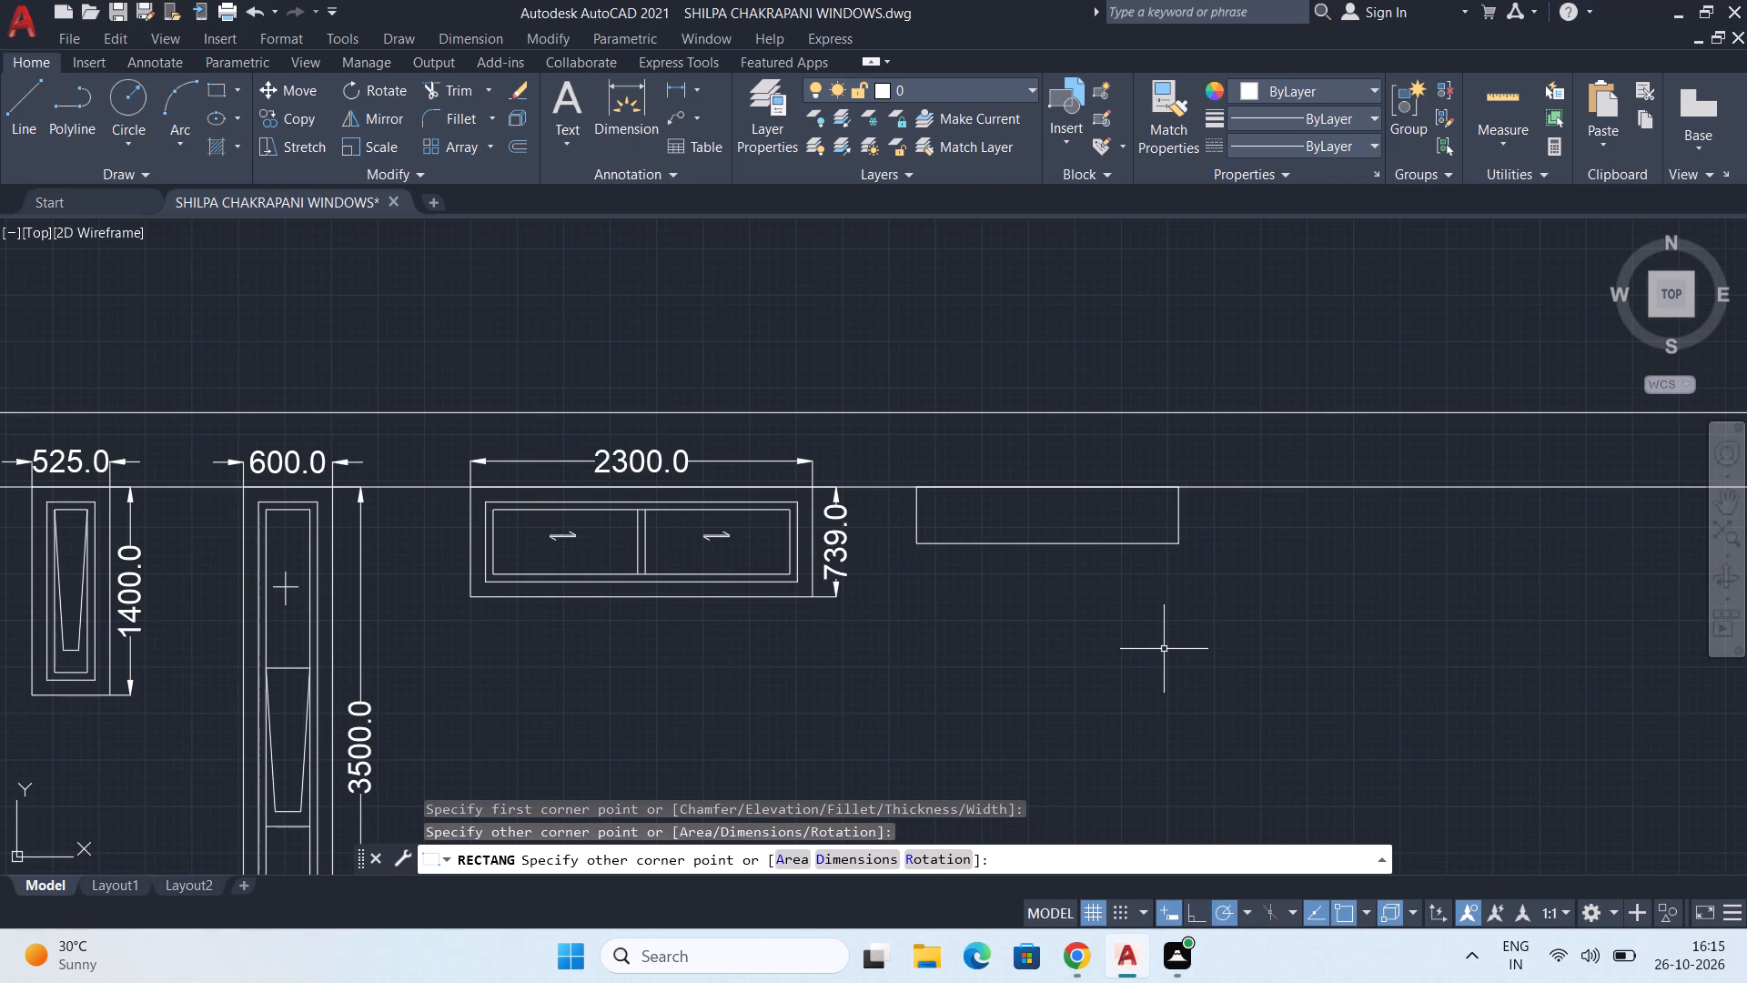
Offset the 1762 by 380 rectangle inward by 101.6, and offset the resulting frame inward by 50.8.
type("OFF")
key("Return")
type("101.")
key("6")
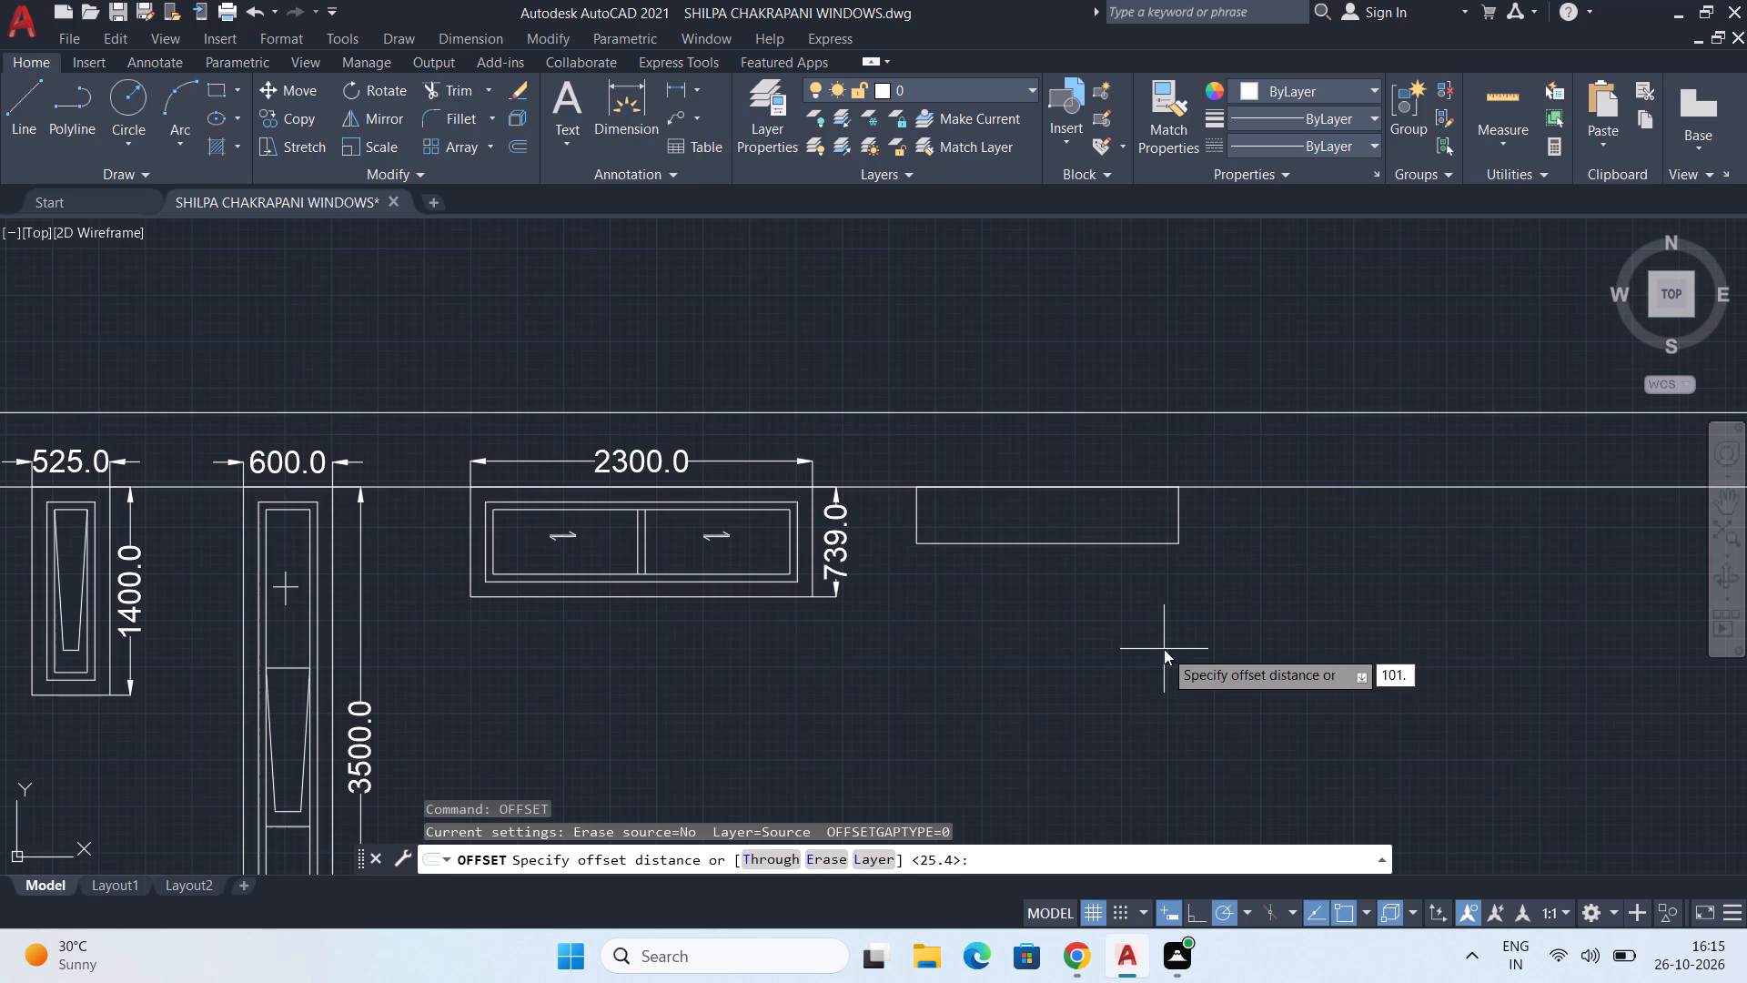
key("Return")
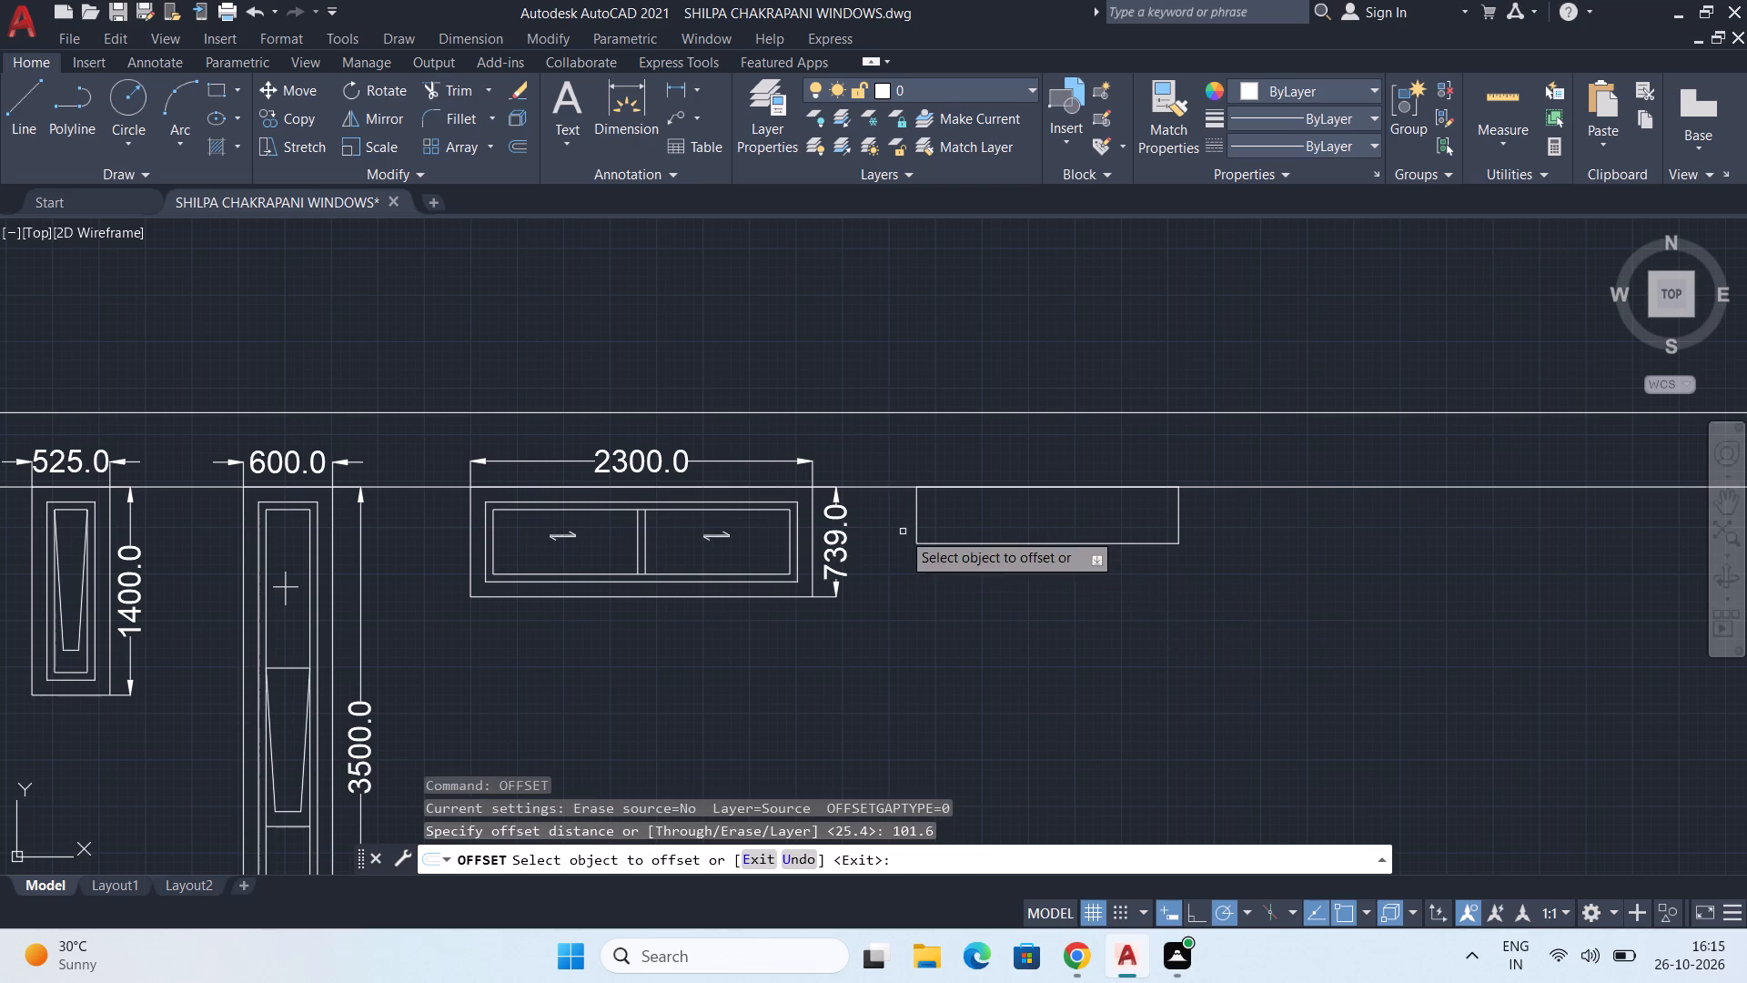
scroll(884, 524, "up", 1)
left_click(931, 520)
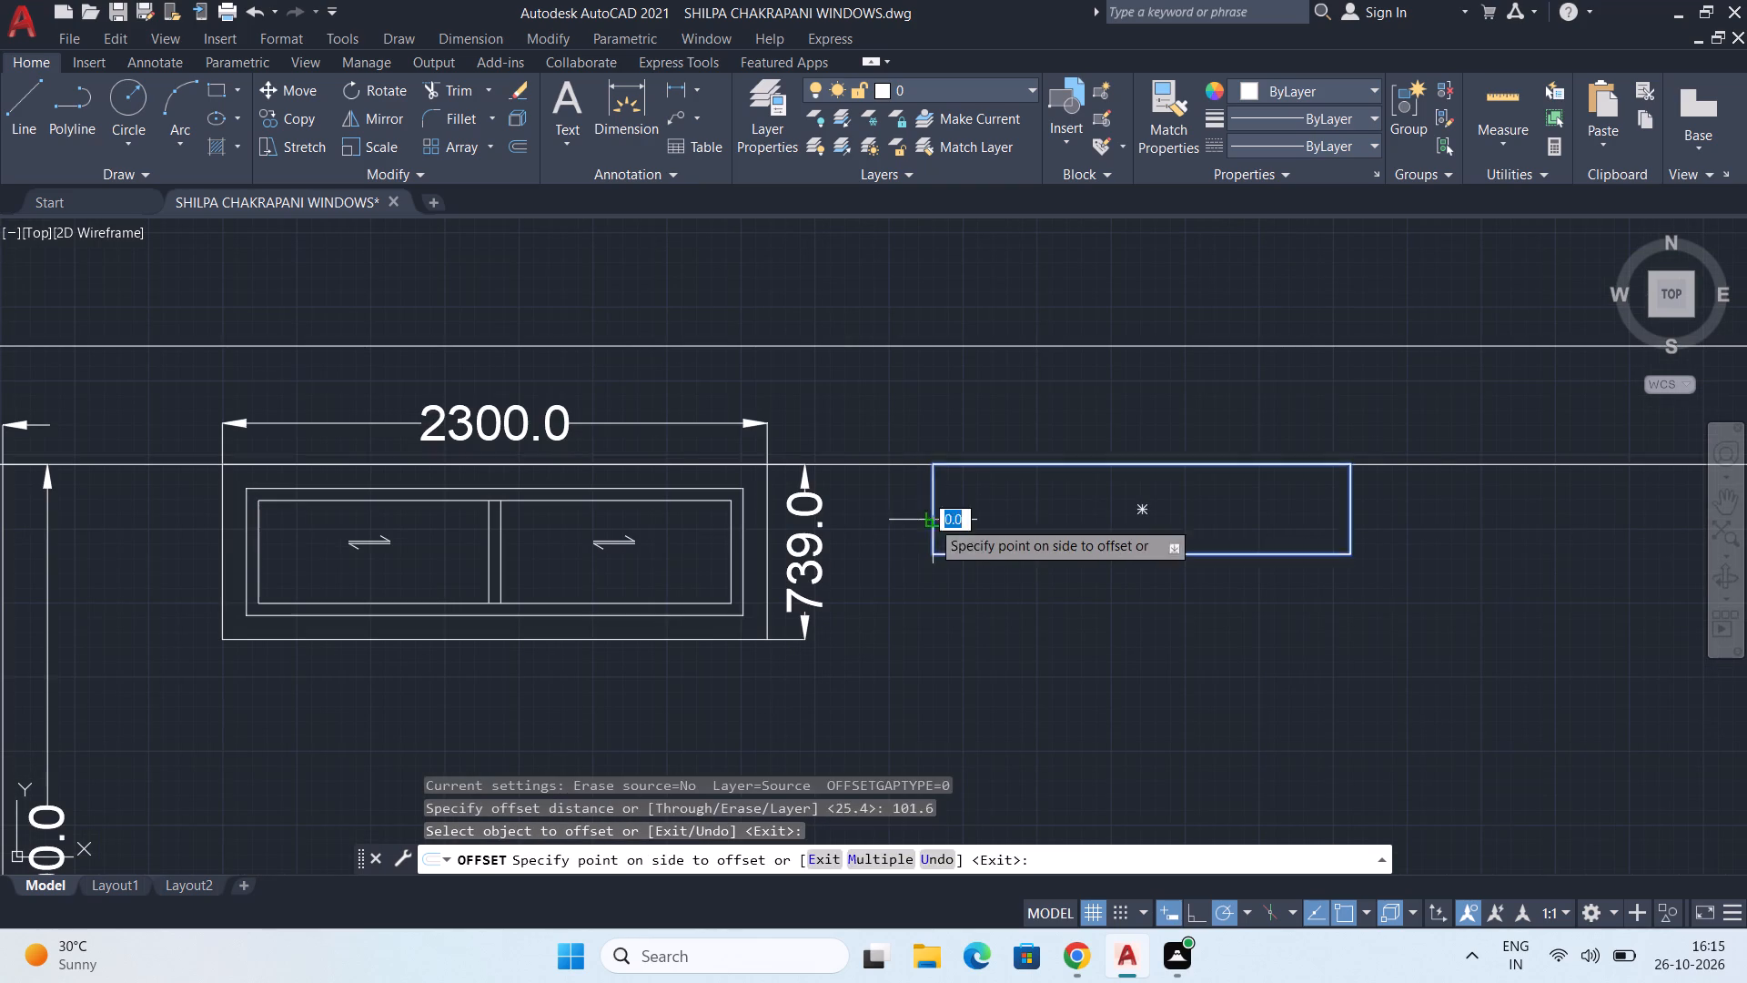
left_click(976, 519)
left_click(956, 514)
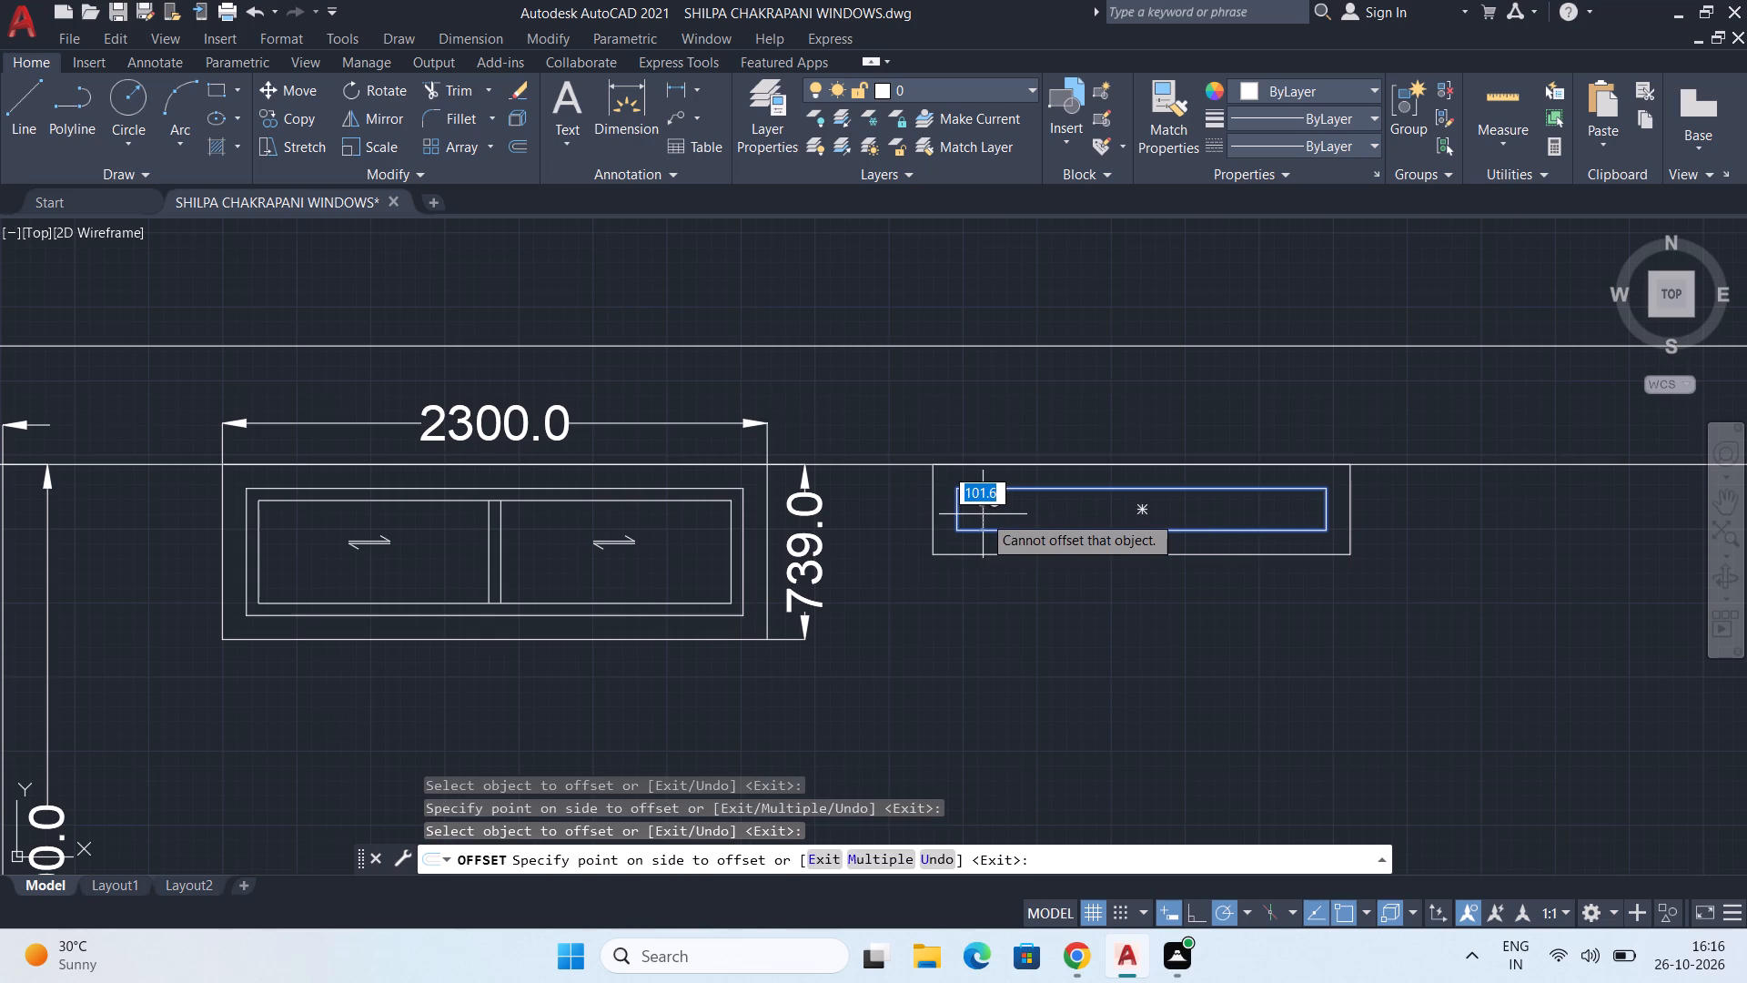
type("50")
type(".8")
key("Return")
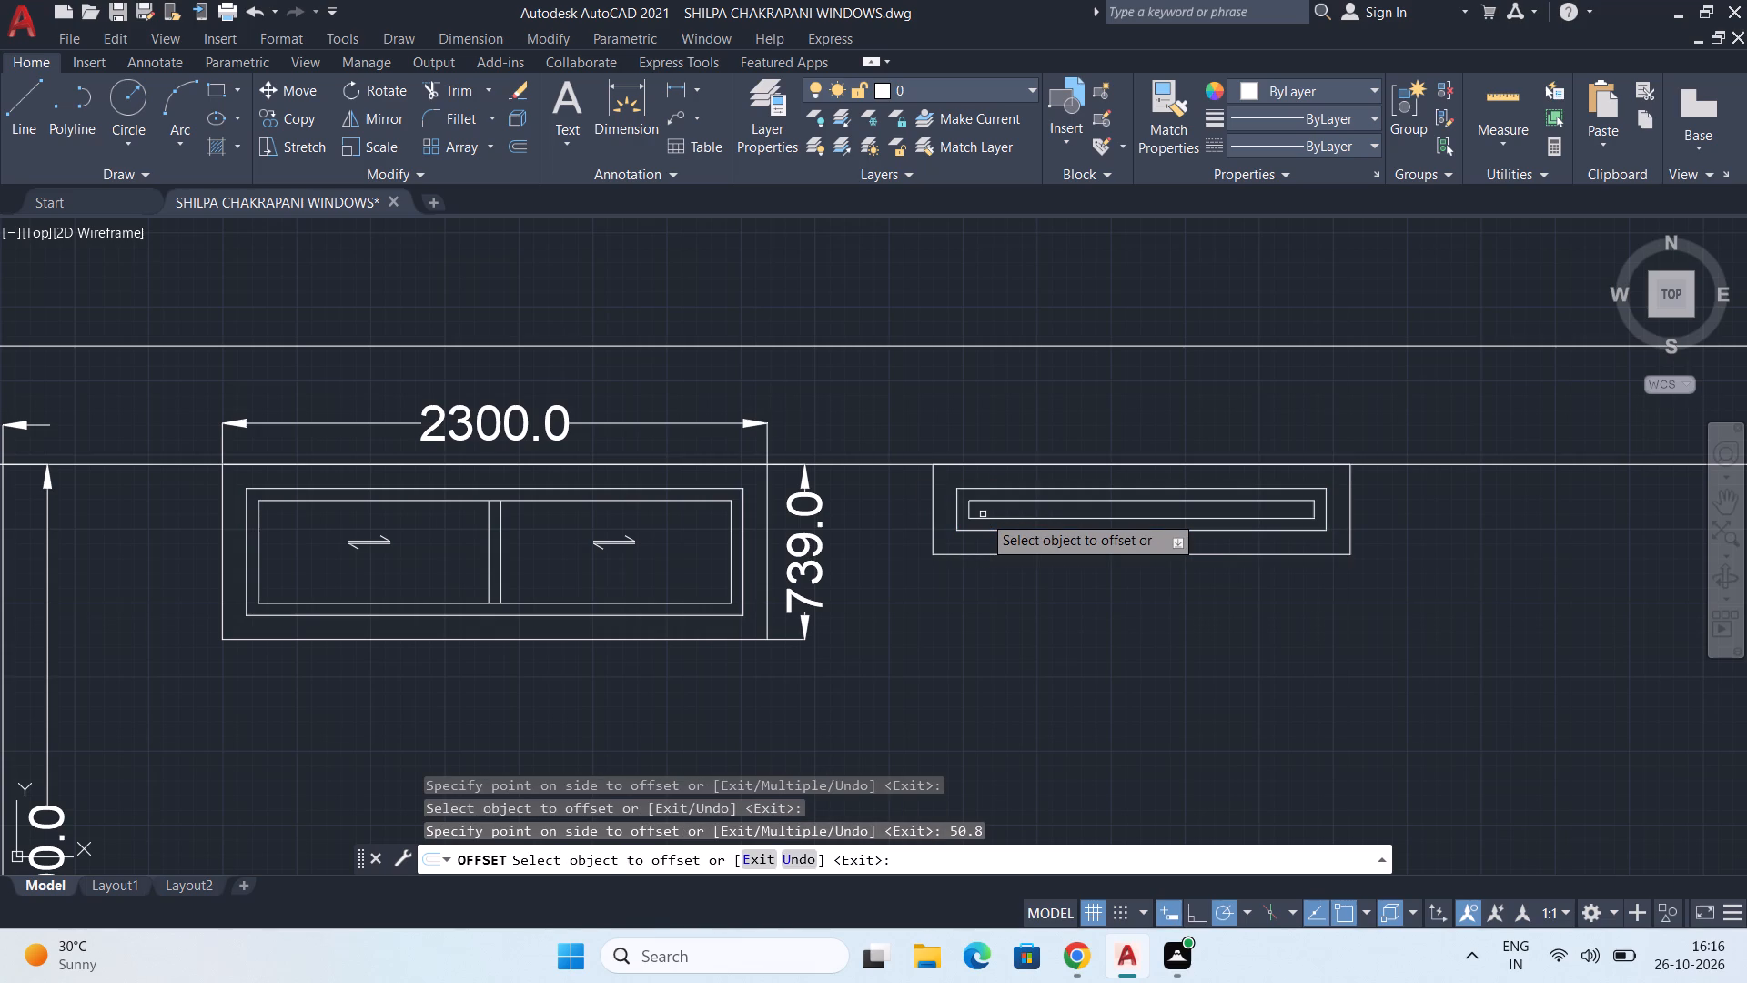
key("space")
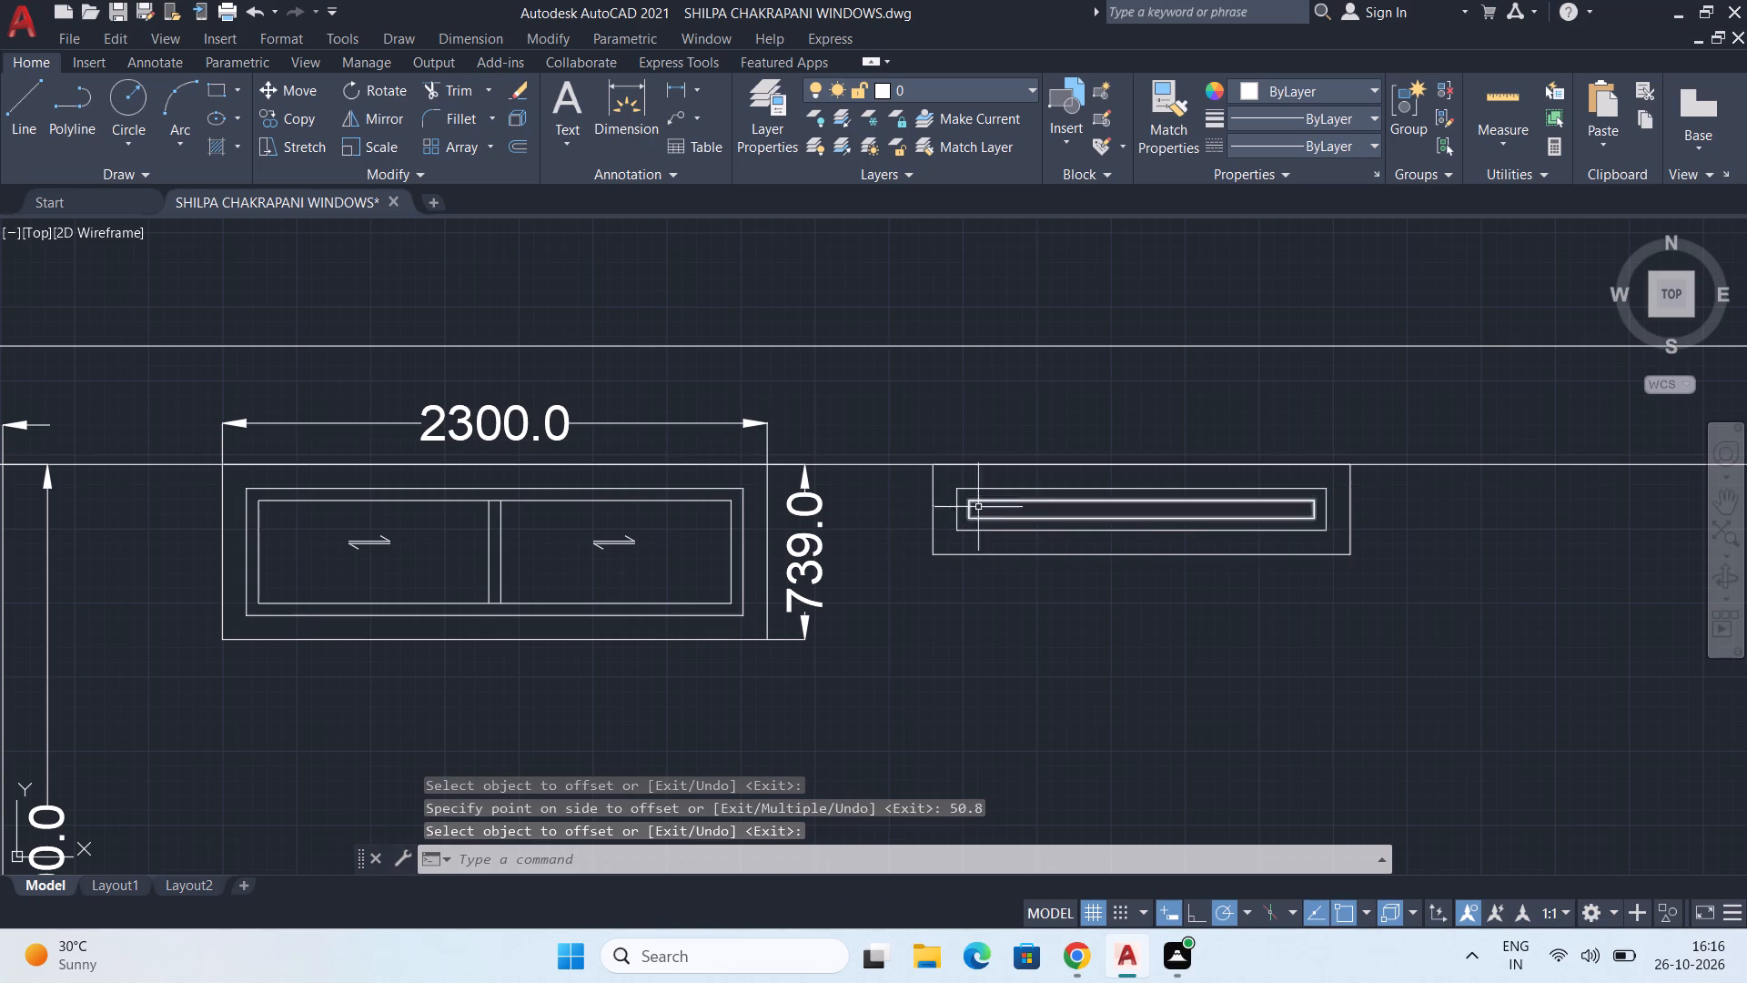
middle_click_drag(1000, 504, 855, 501)
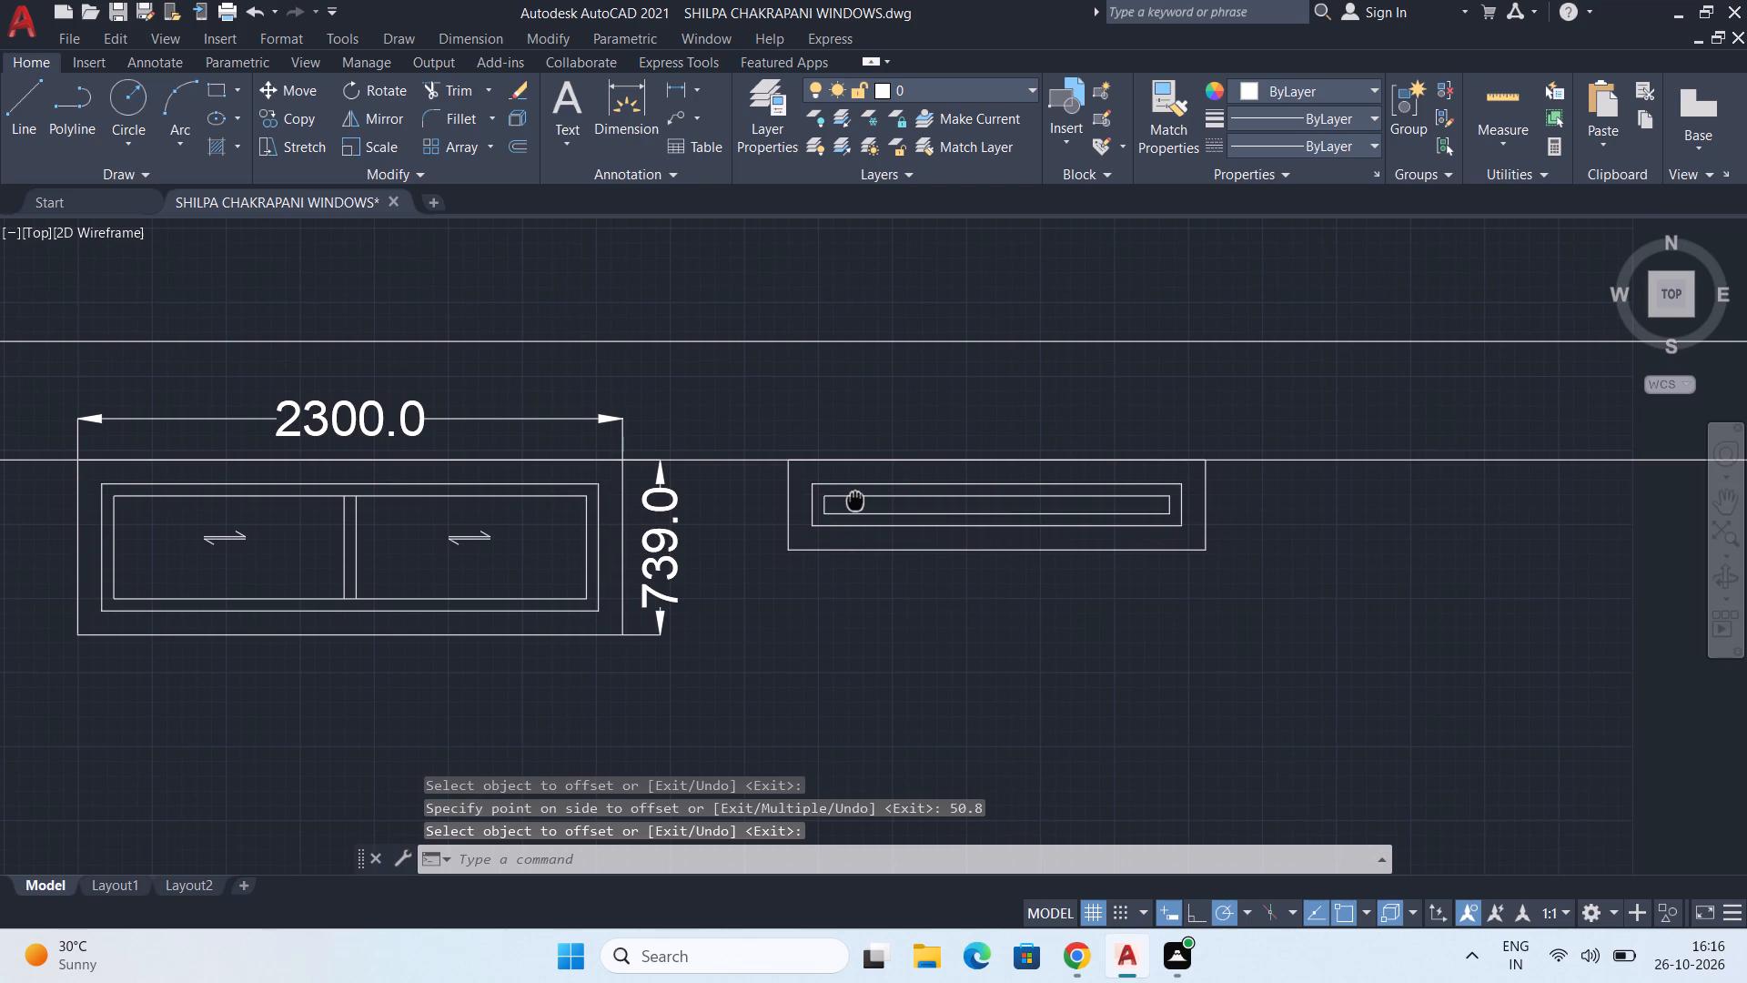
middle_click_drag(855, 501, 852, 523)
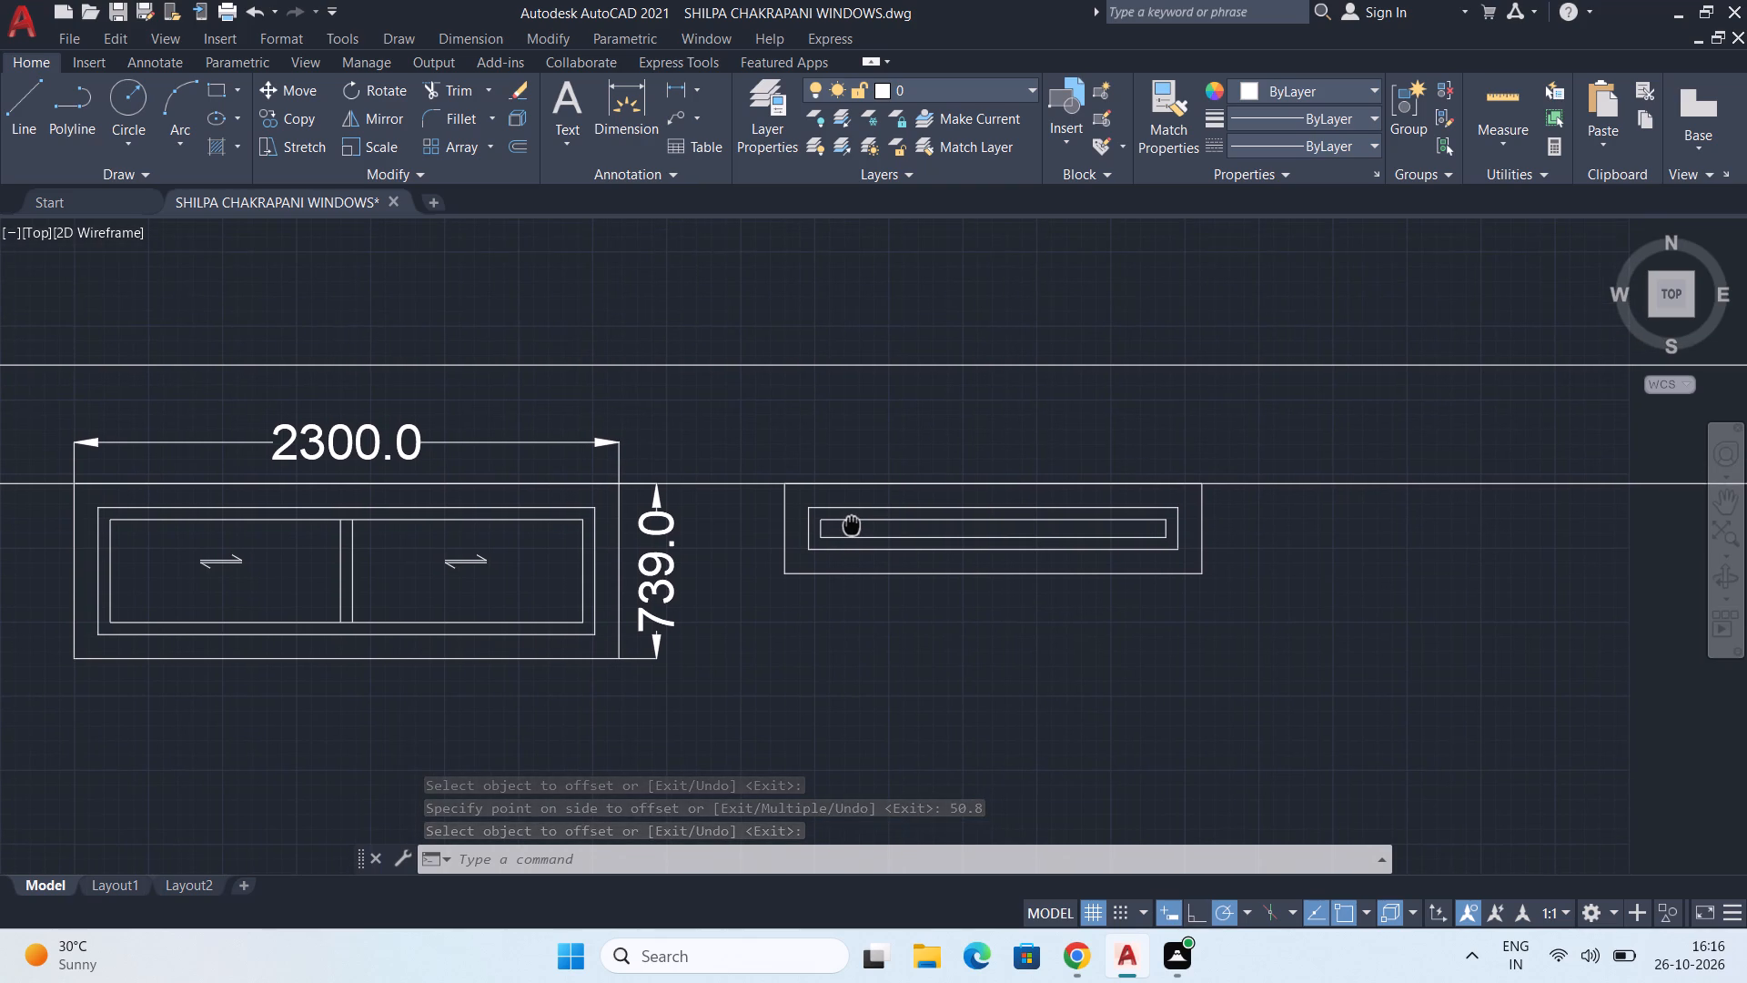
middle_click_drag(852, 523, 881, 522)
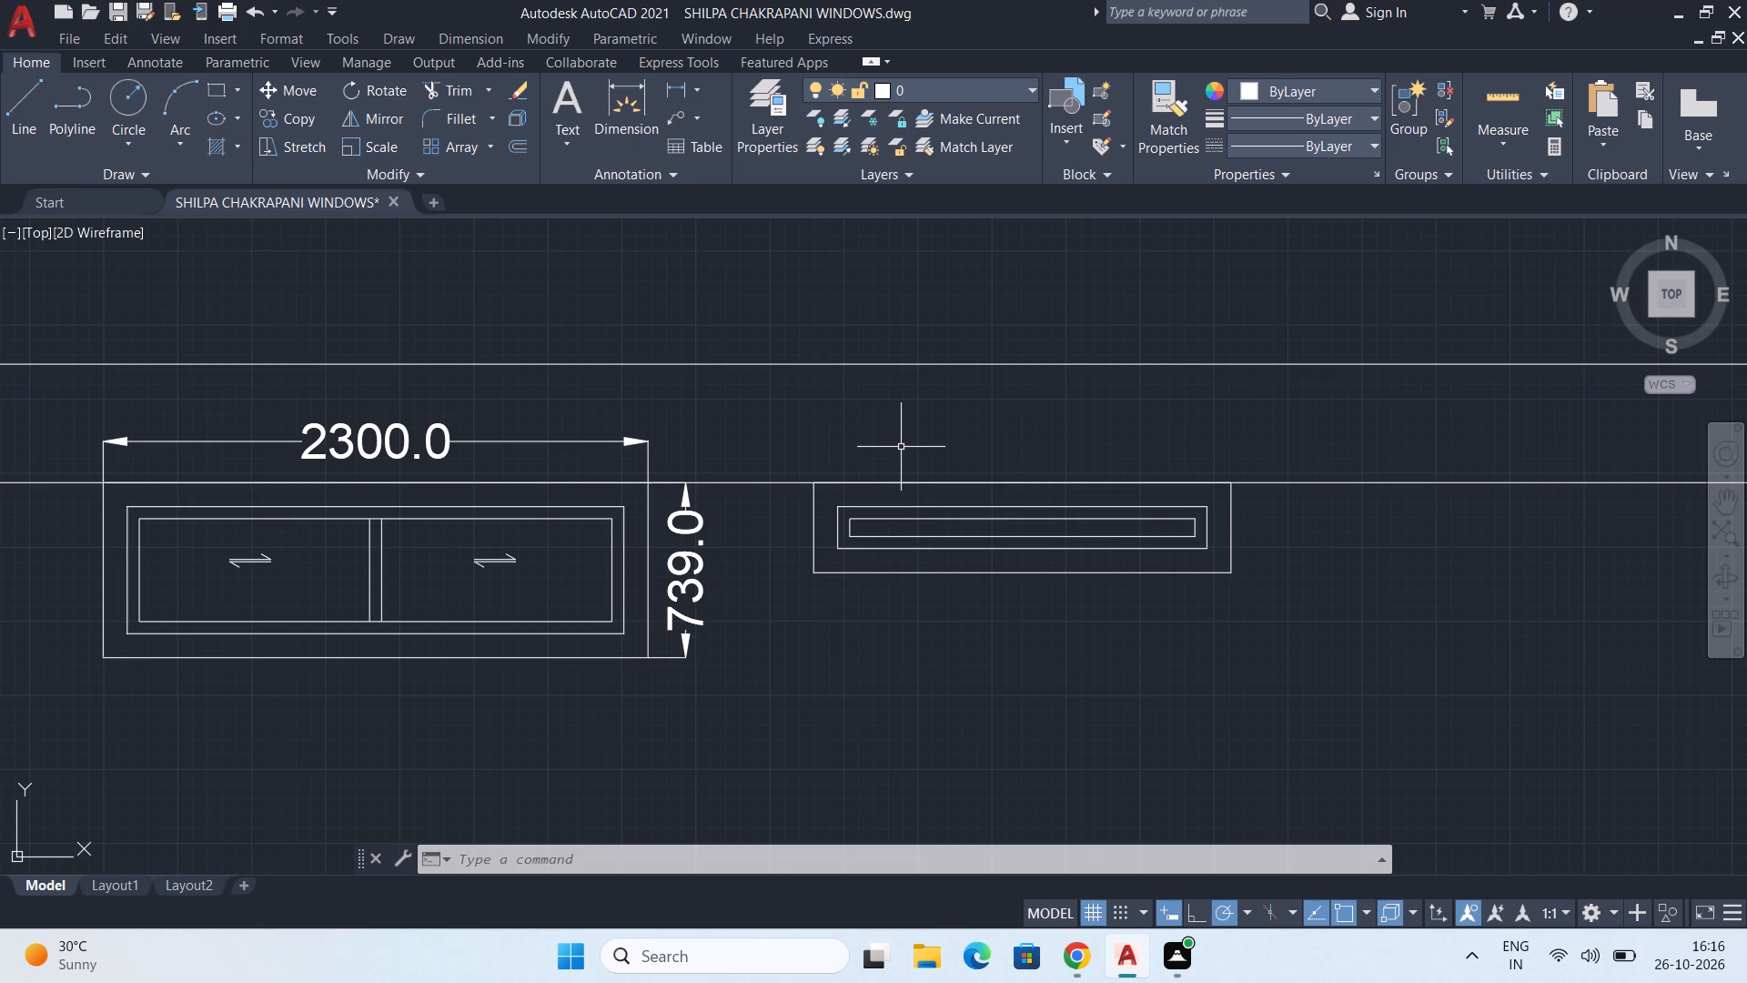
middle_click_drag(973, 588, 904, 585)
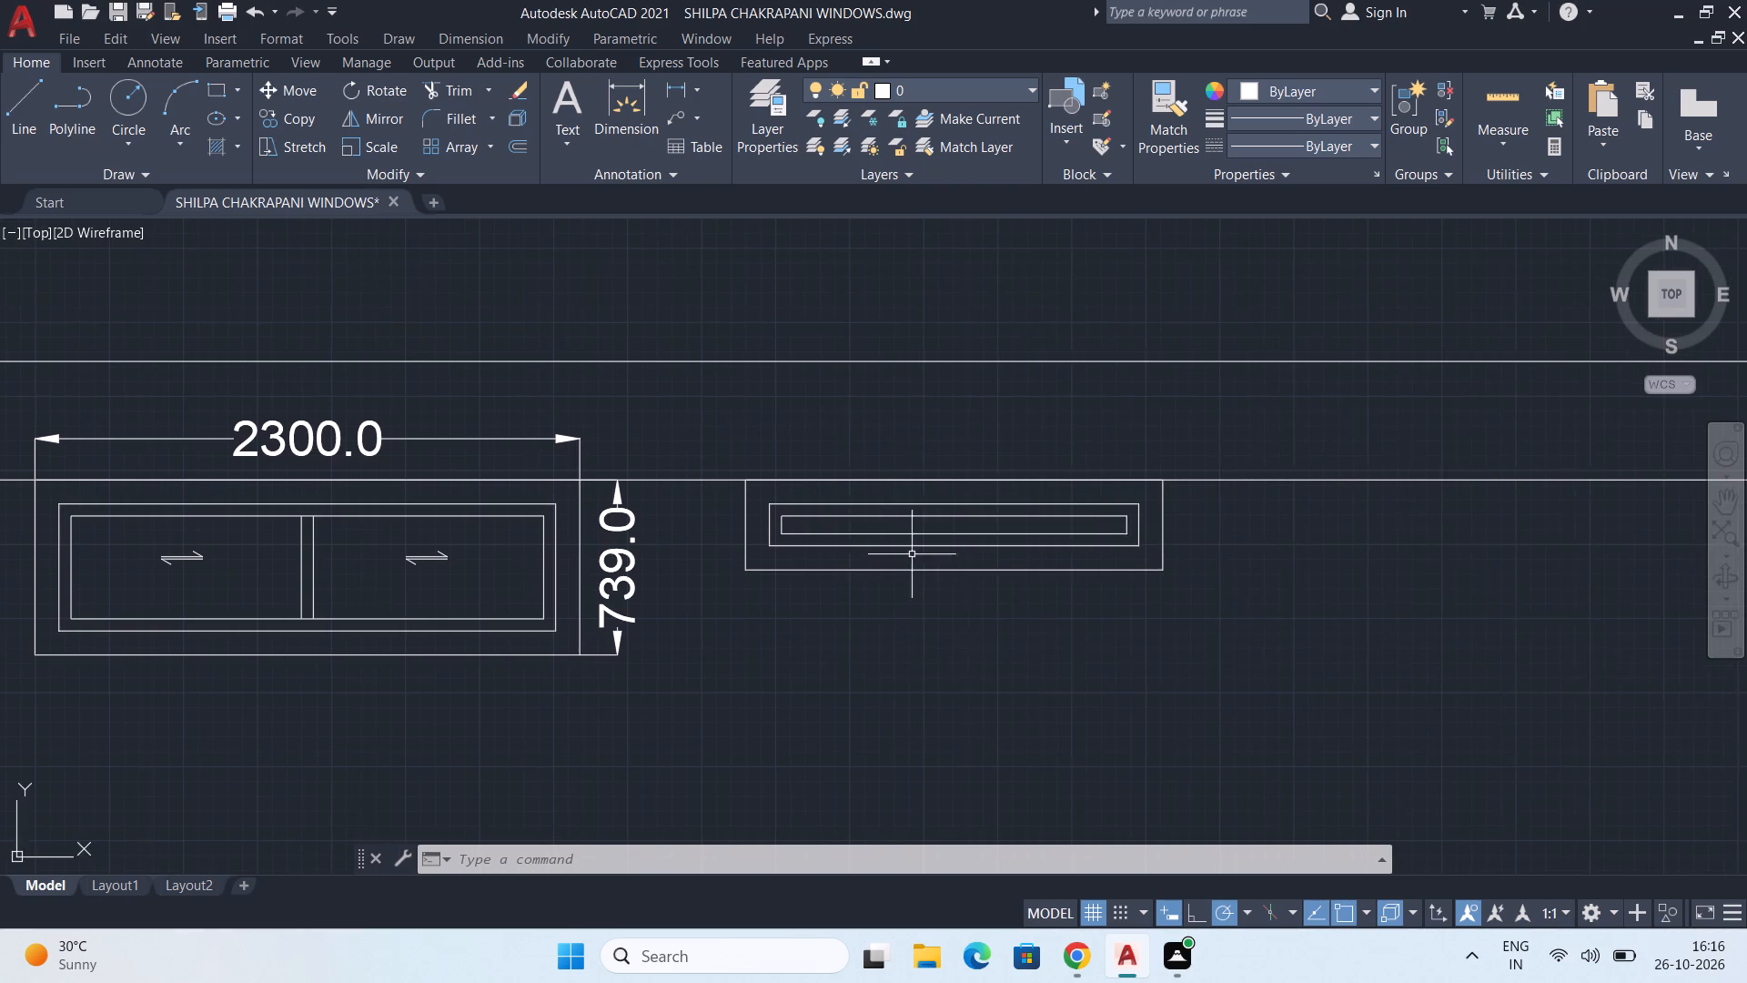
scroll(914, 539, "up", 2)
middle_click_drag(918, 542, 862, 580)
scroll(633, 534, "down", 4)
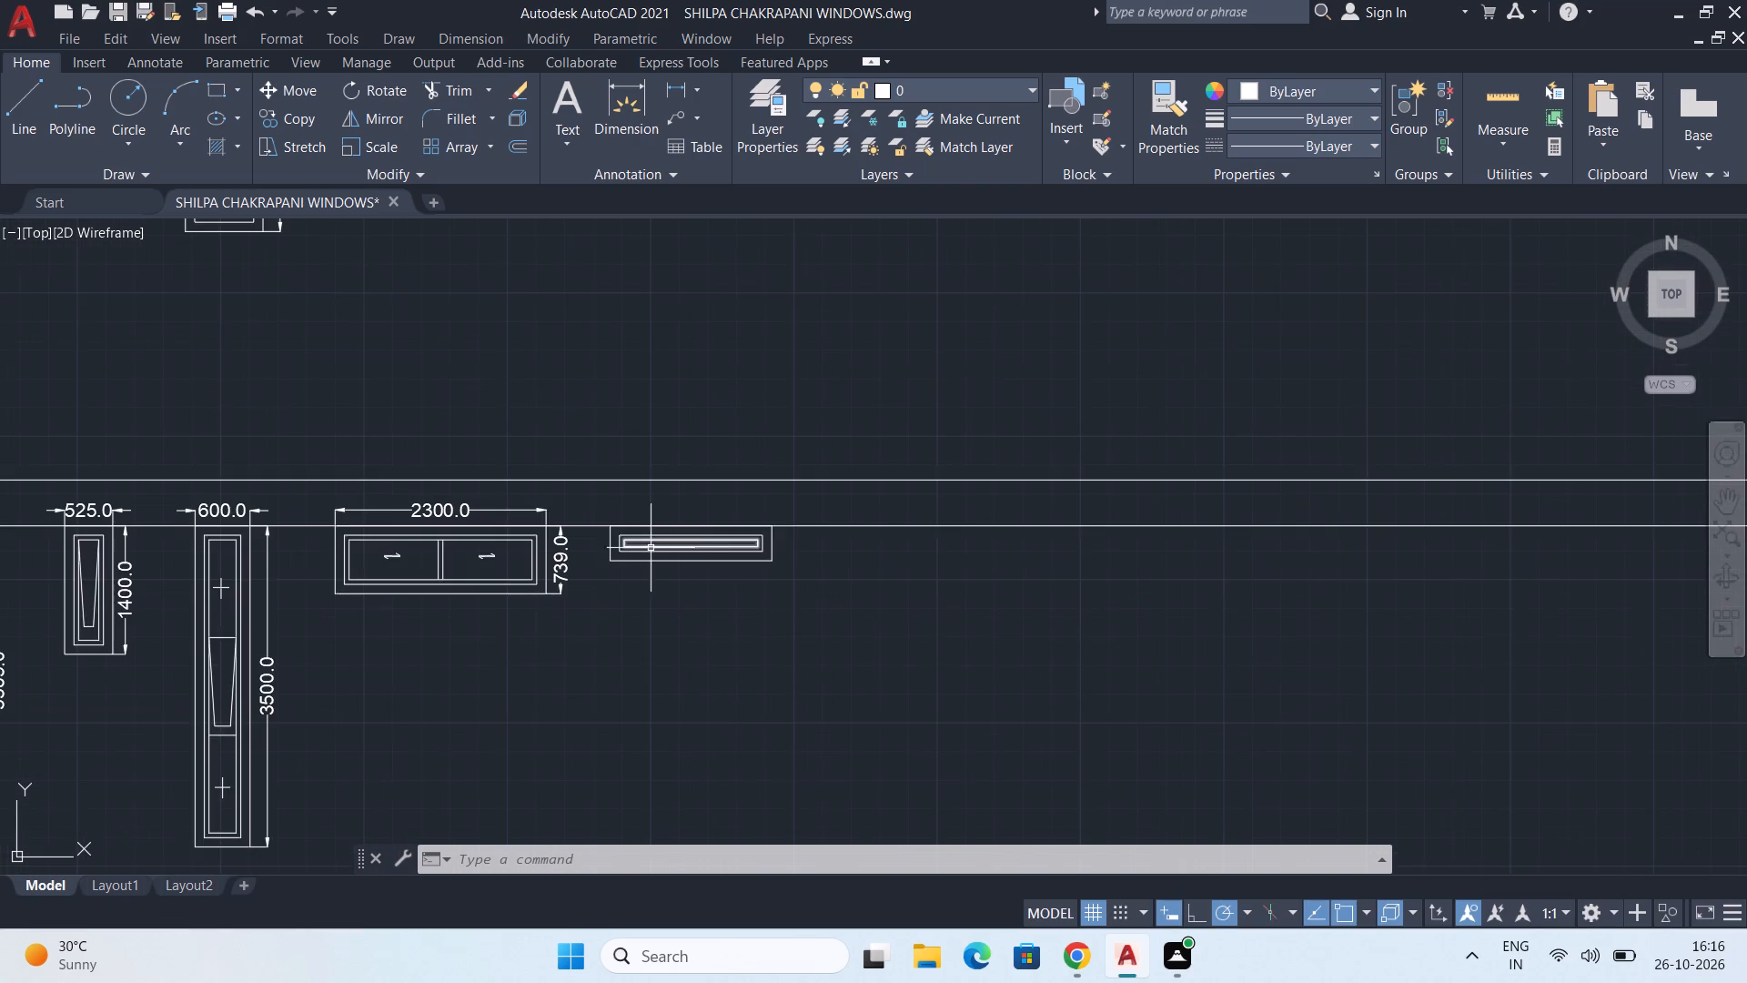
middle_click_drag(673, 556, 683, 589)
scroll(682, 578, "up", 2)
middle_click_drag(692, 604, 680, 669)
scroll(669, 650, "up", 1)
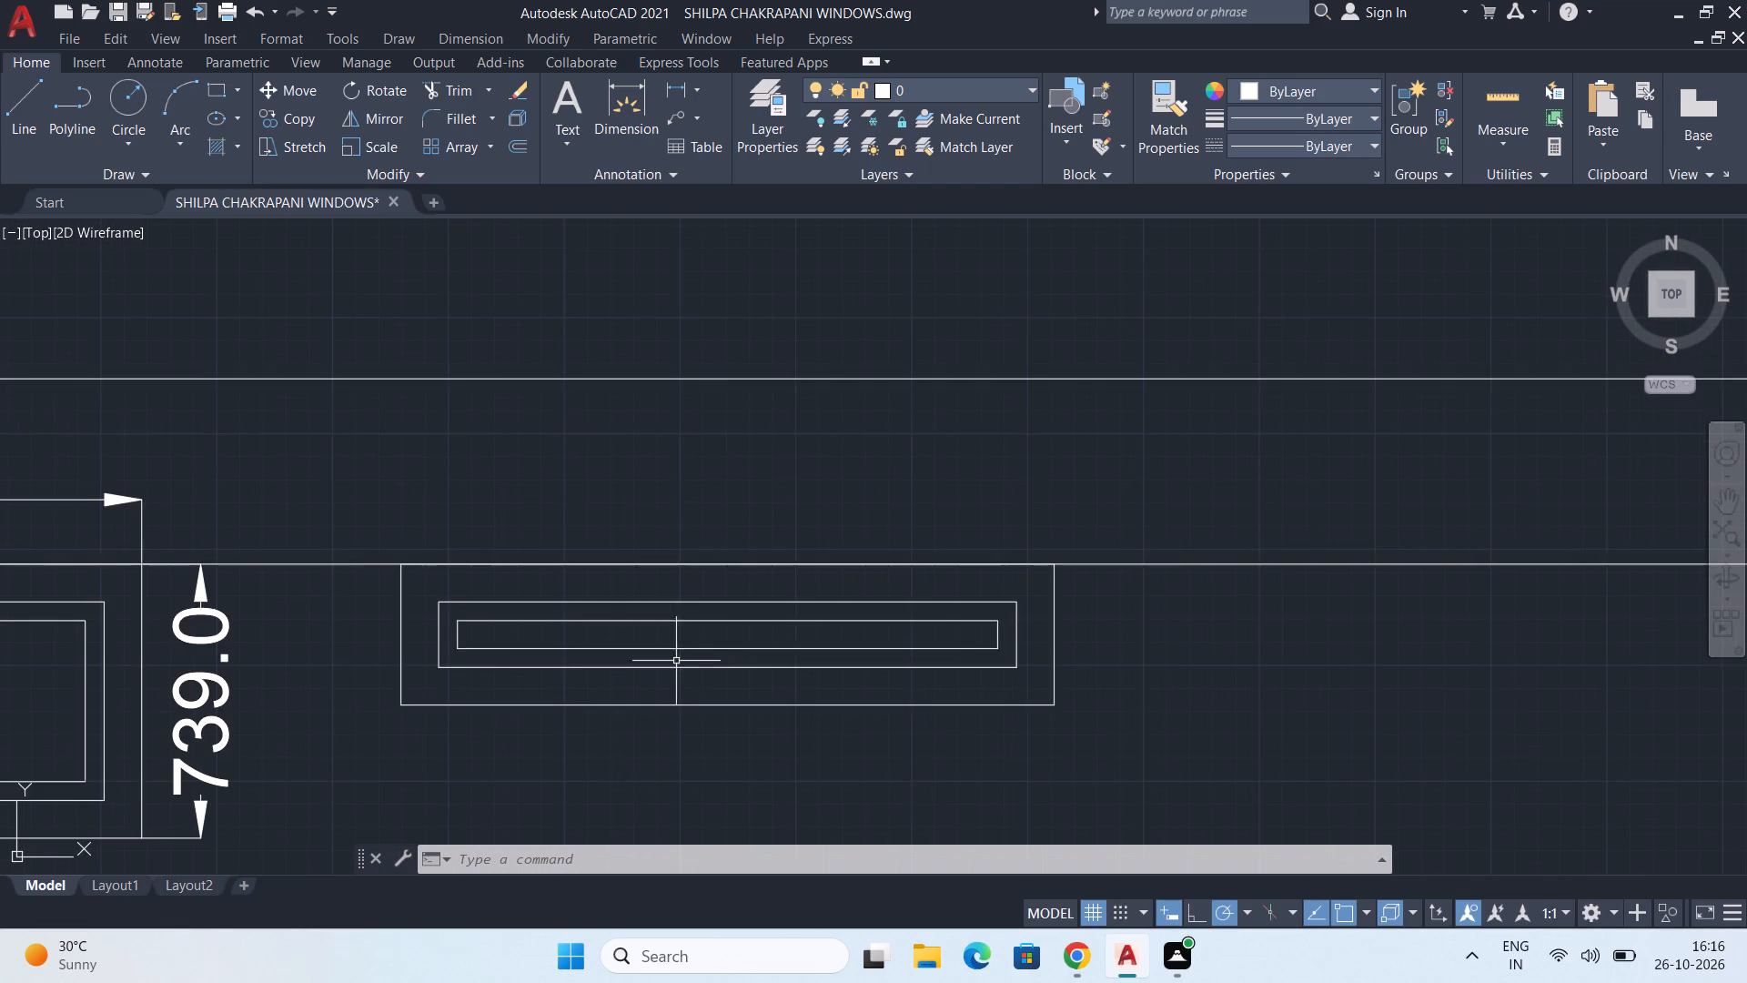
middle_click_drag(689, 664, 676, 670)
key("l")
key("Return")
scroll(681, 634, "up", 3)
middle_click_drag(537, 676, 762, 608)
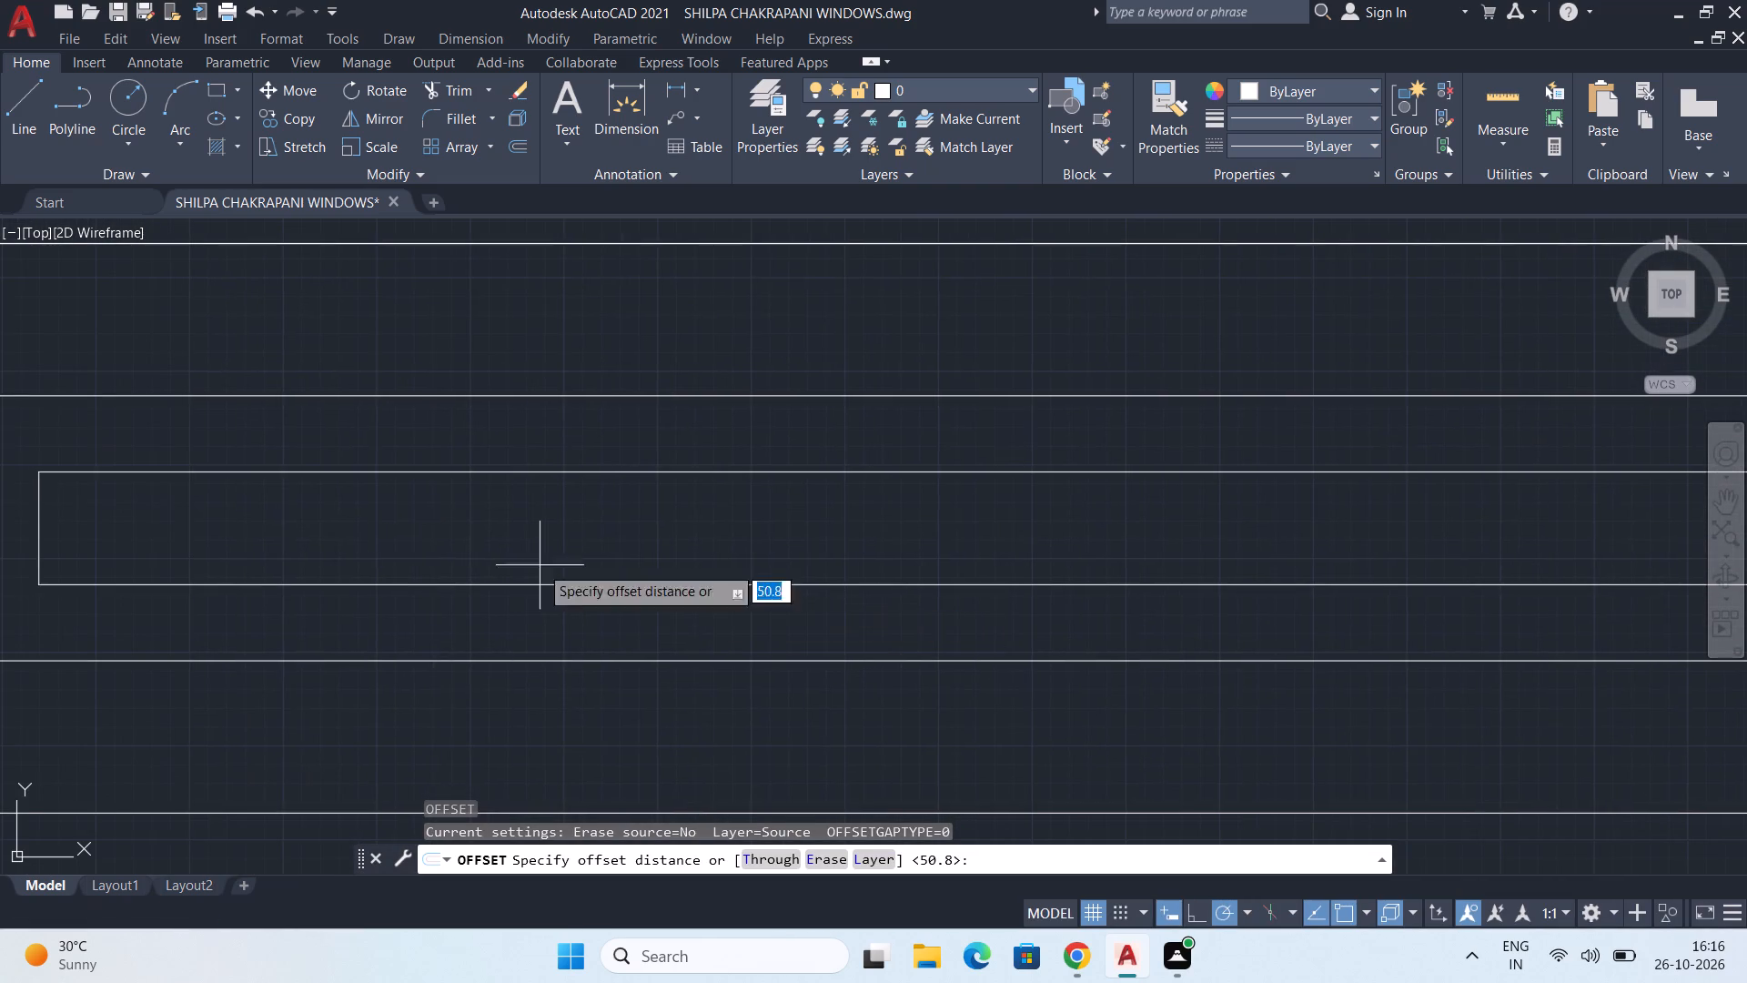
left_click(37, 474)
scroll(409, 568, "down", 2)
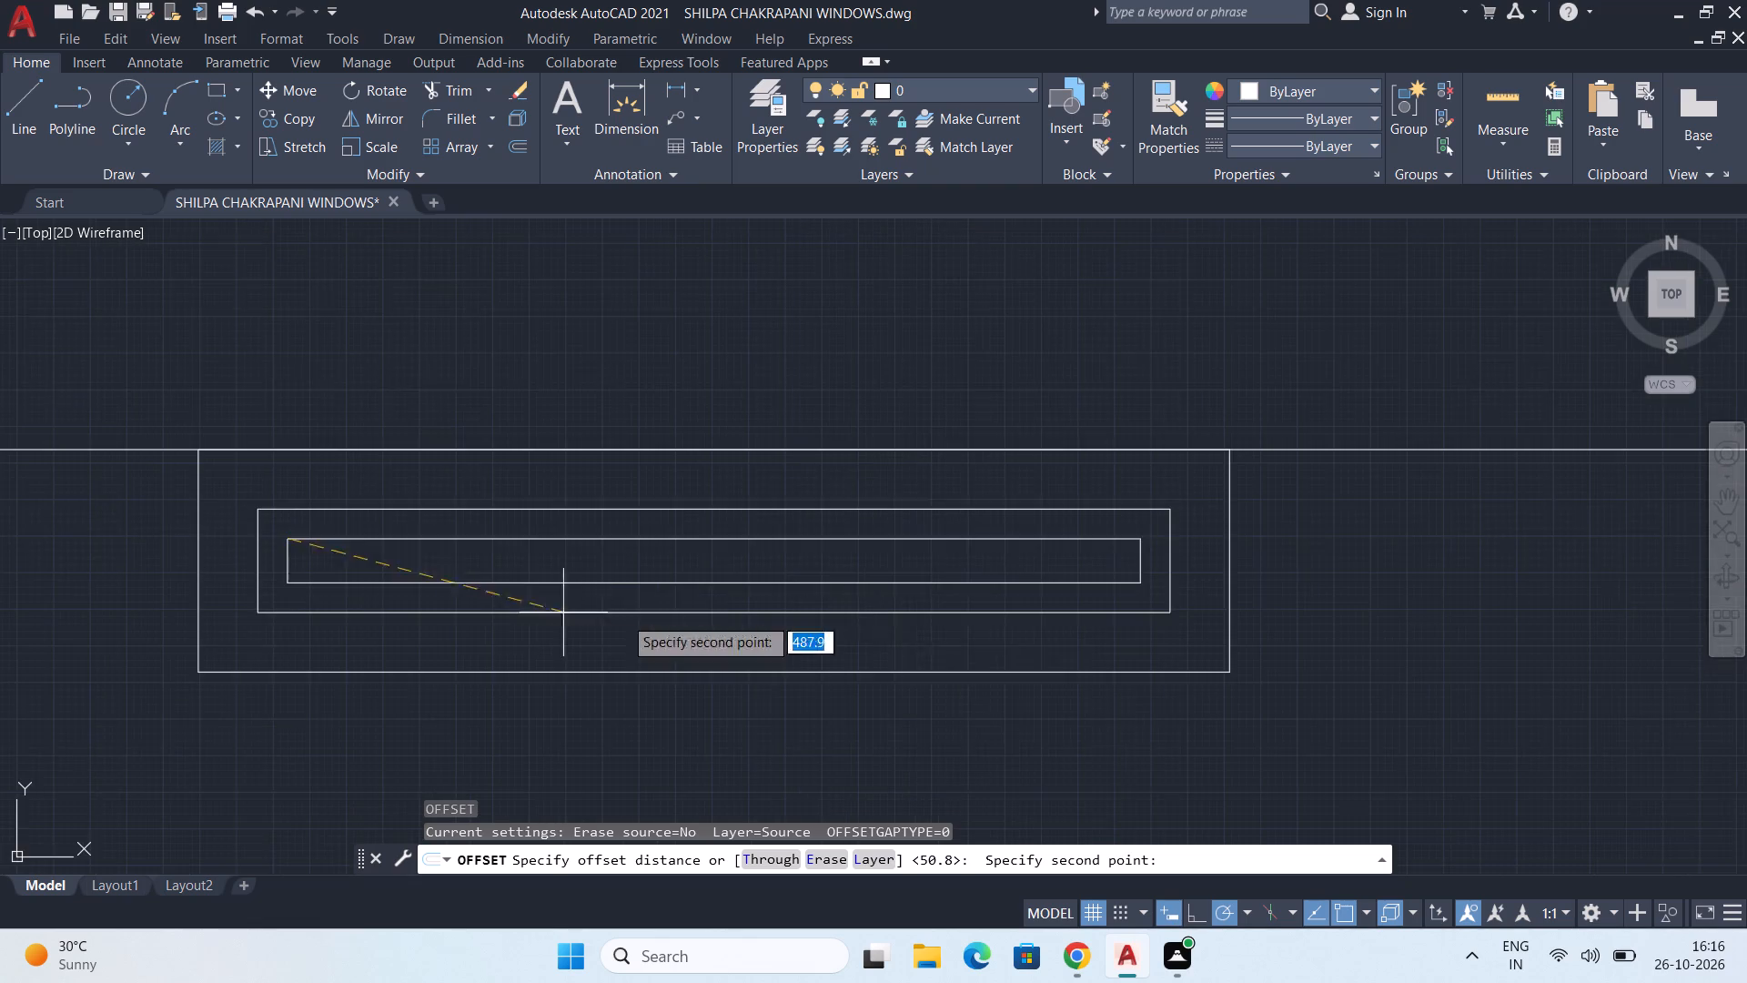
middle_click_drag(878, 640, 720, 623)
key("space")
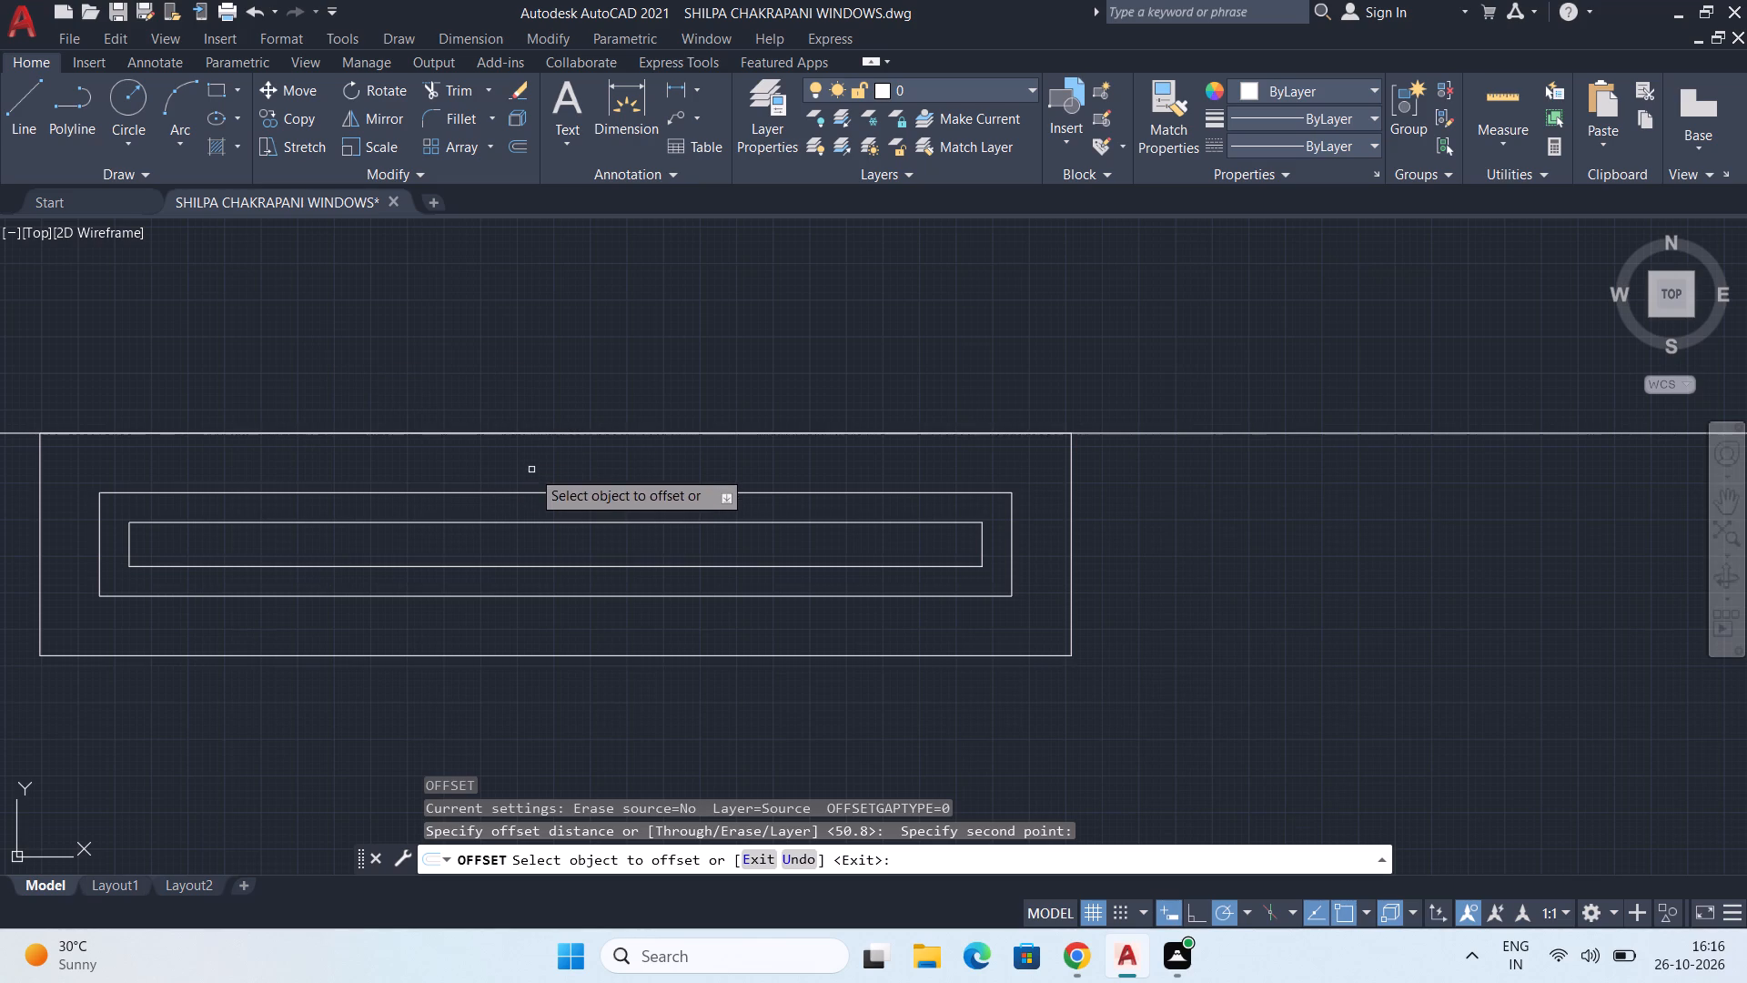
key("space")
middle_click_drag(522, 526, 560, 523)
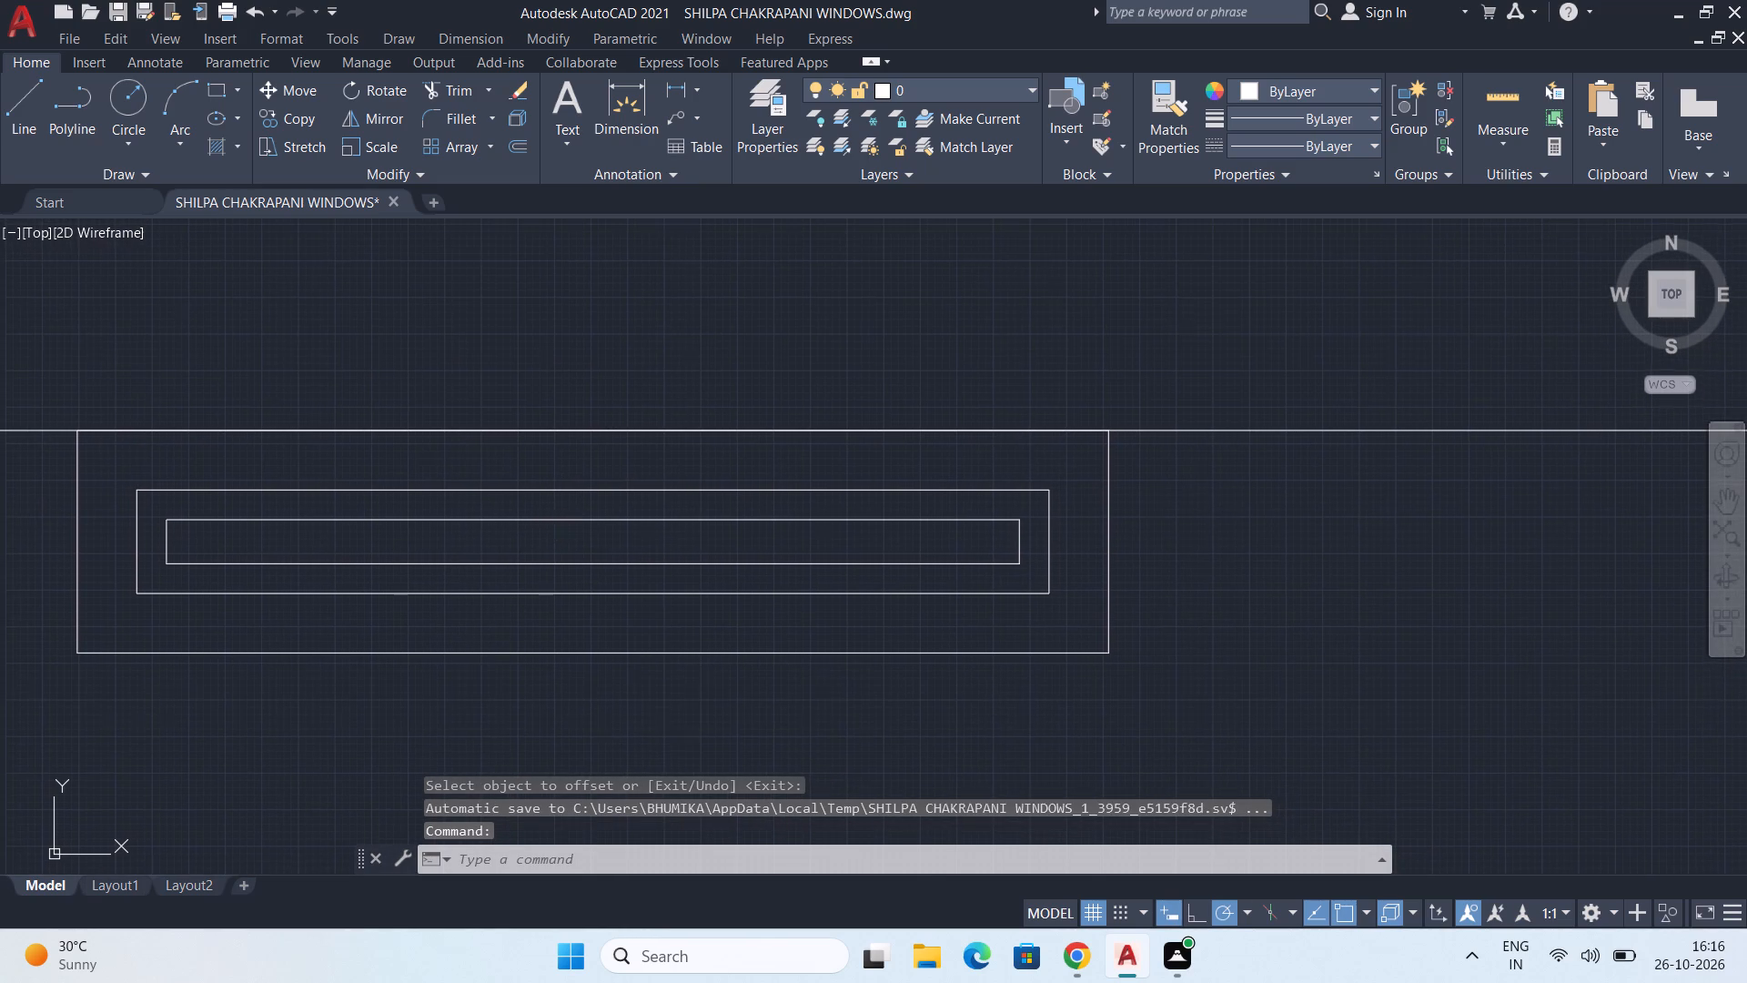